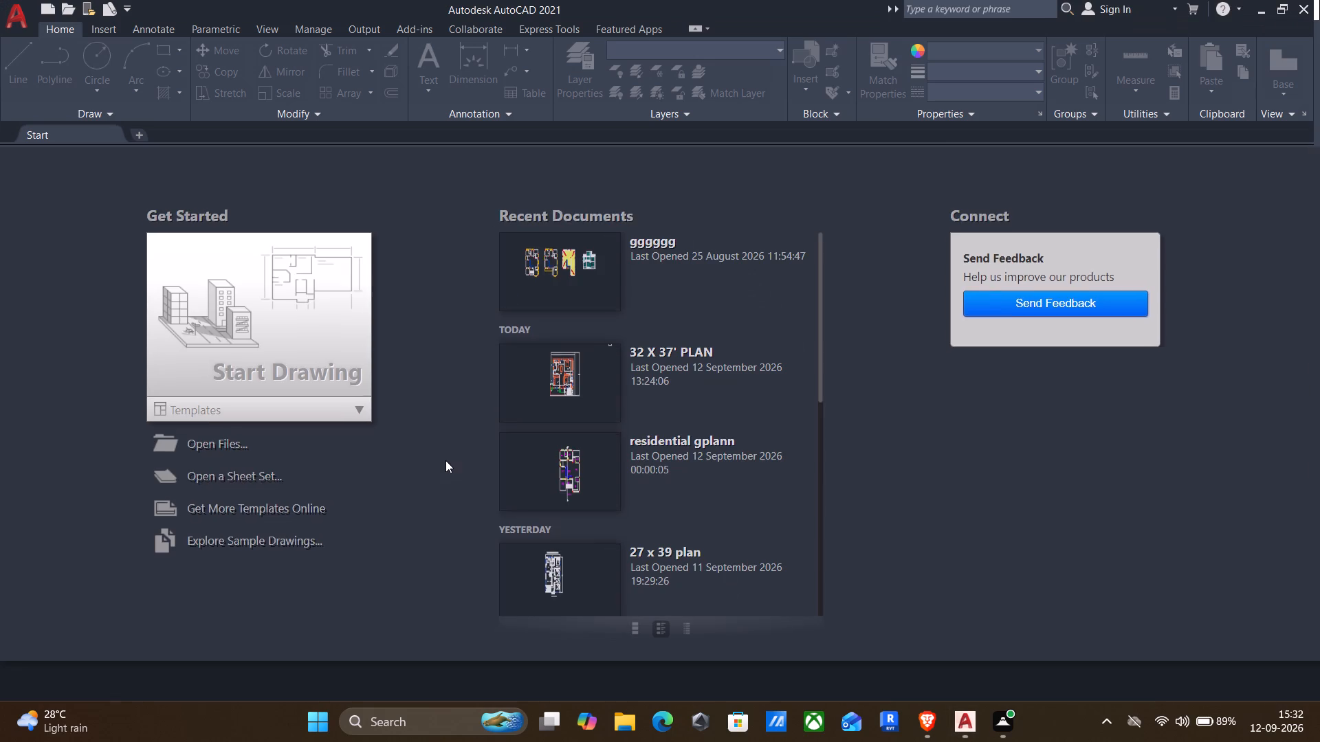
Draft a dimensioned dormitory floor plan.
Start a new blank drawing.
left_click(228, 345)
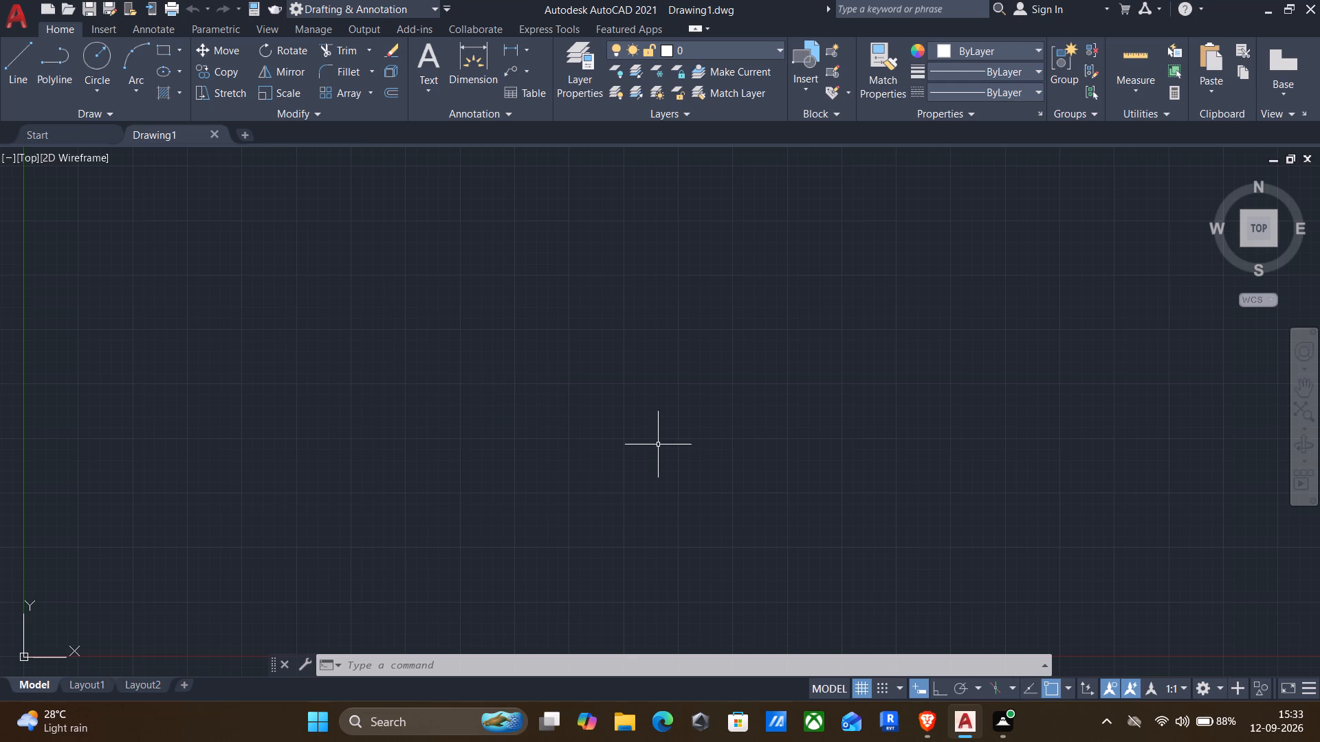
Configure the drawing units with length precision 0.0 and an insertion scale of millimeters.
type("un")
key("Return")
left_click(536, 271)
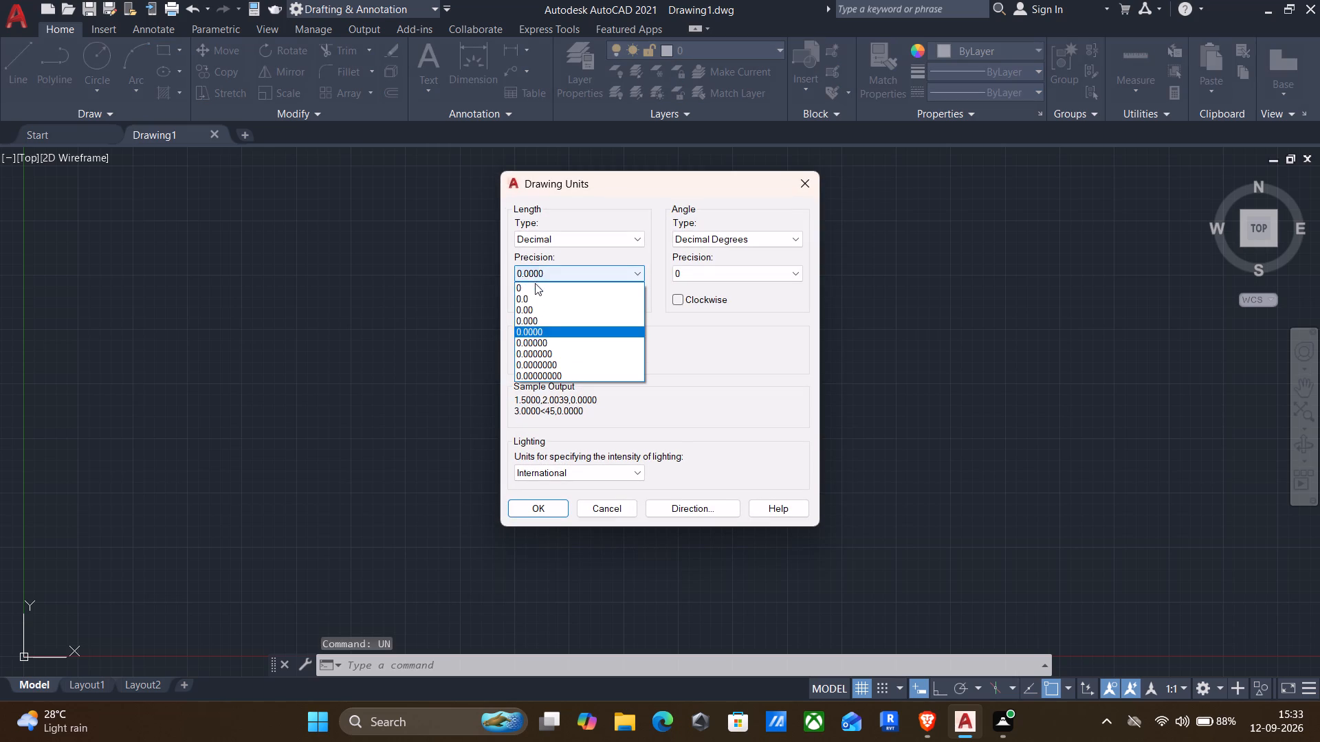
left_click(532, 302)
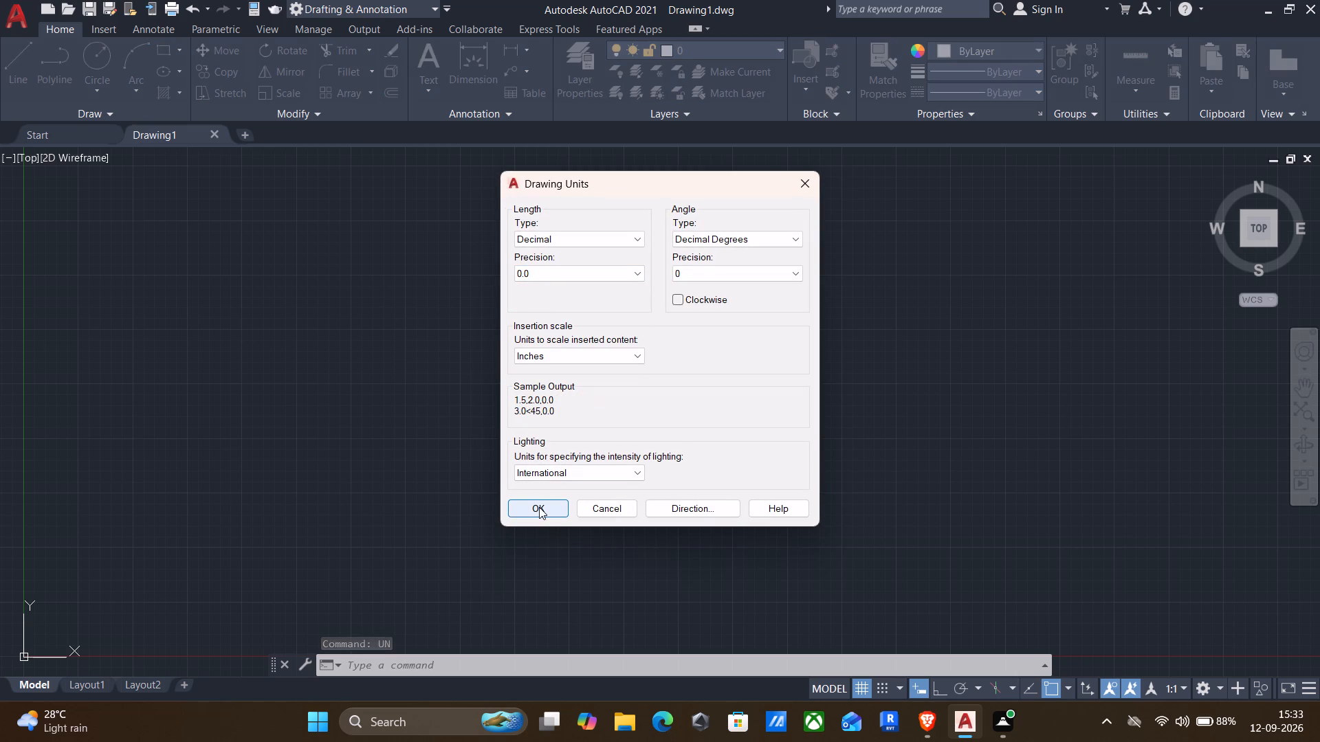
left_click(591, 355)
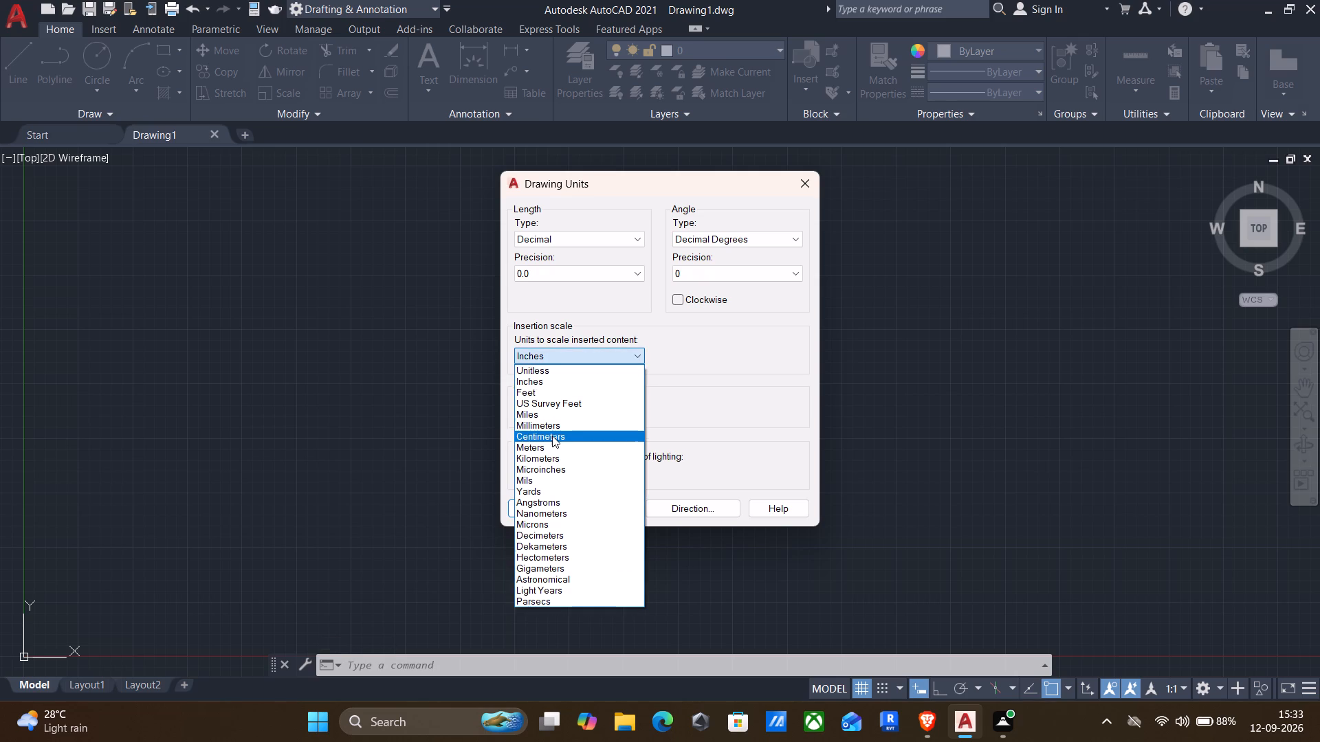
left_click(555, 428)
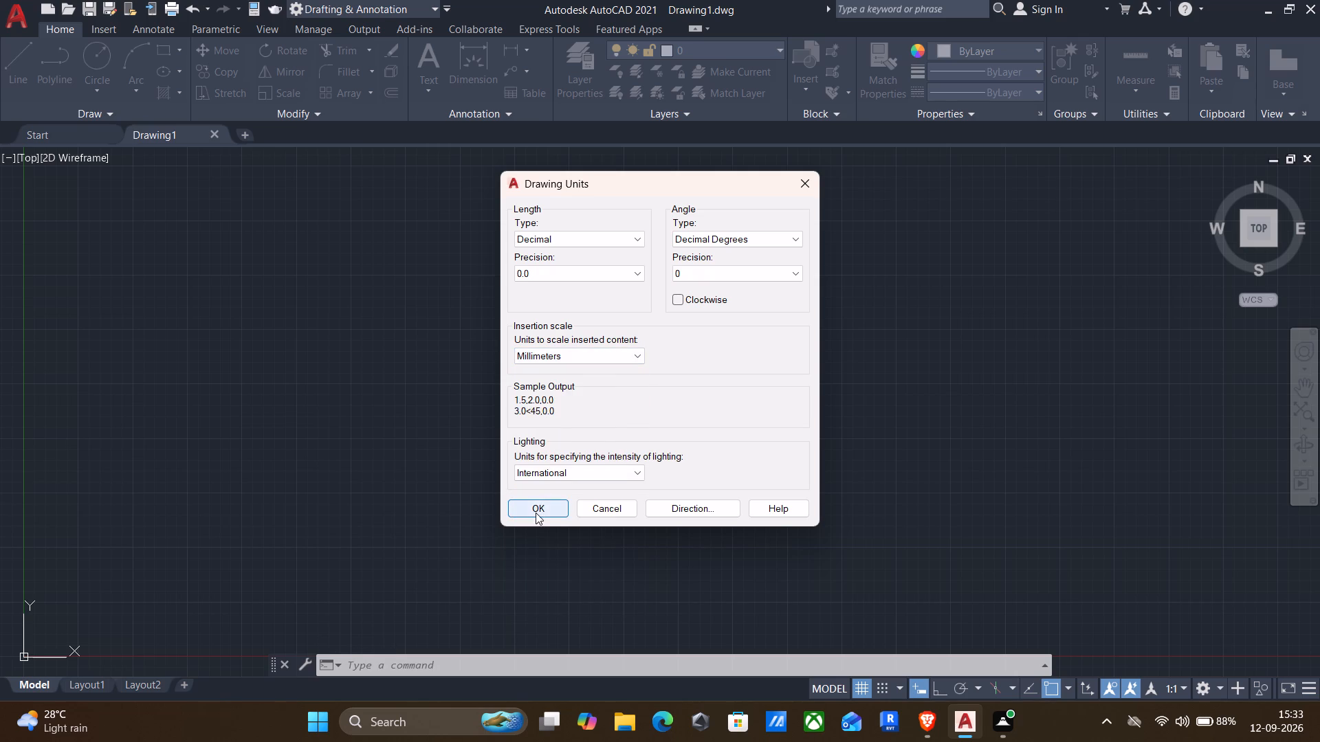
left_click(536, 513)
Turn on Ortho mode for drawing straight horizontal and vertical lines.
middle_click_drag(694, 328, 674, 338)
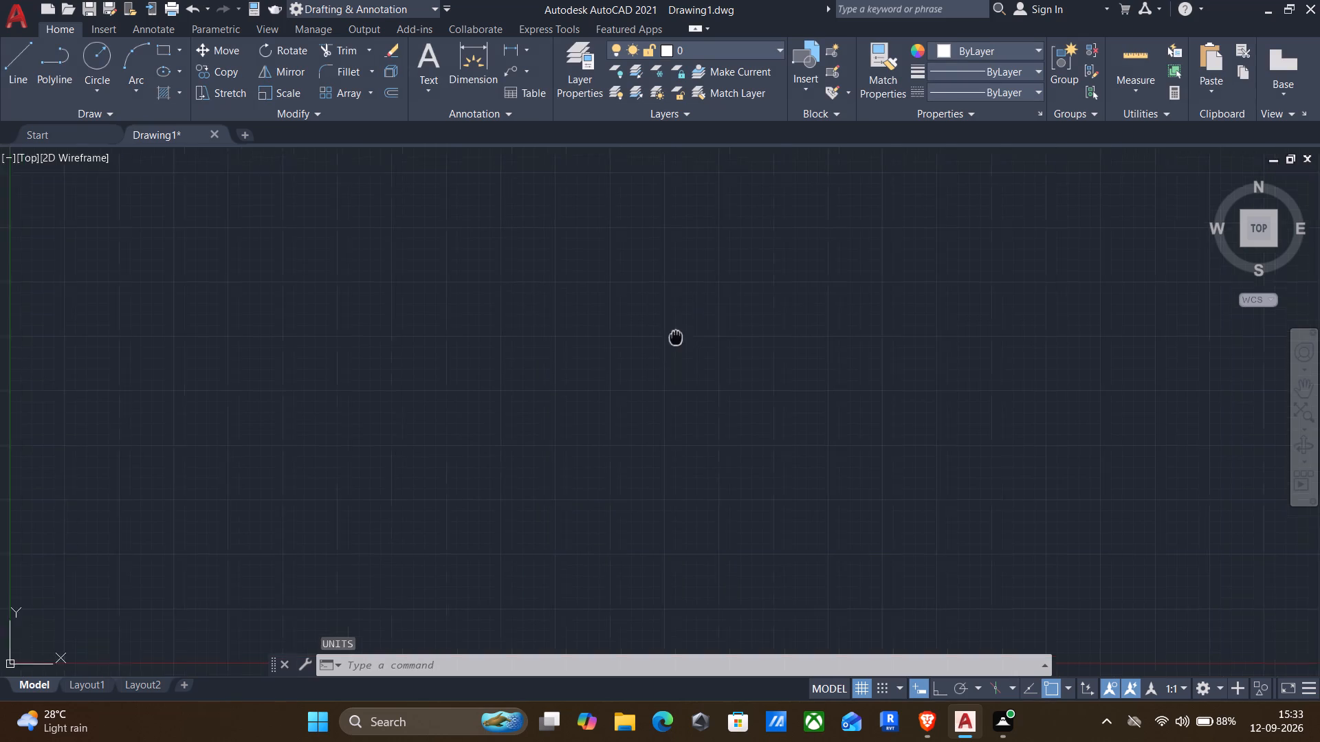
middle_click_drag(674, 338, 657, 346)
middle_click(656, 346)
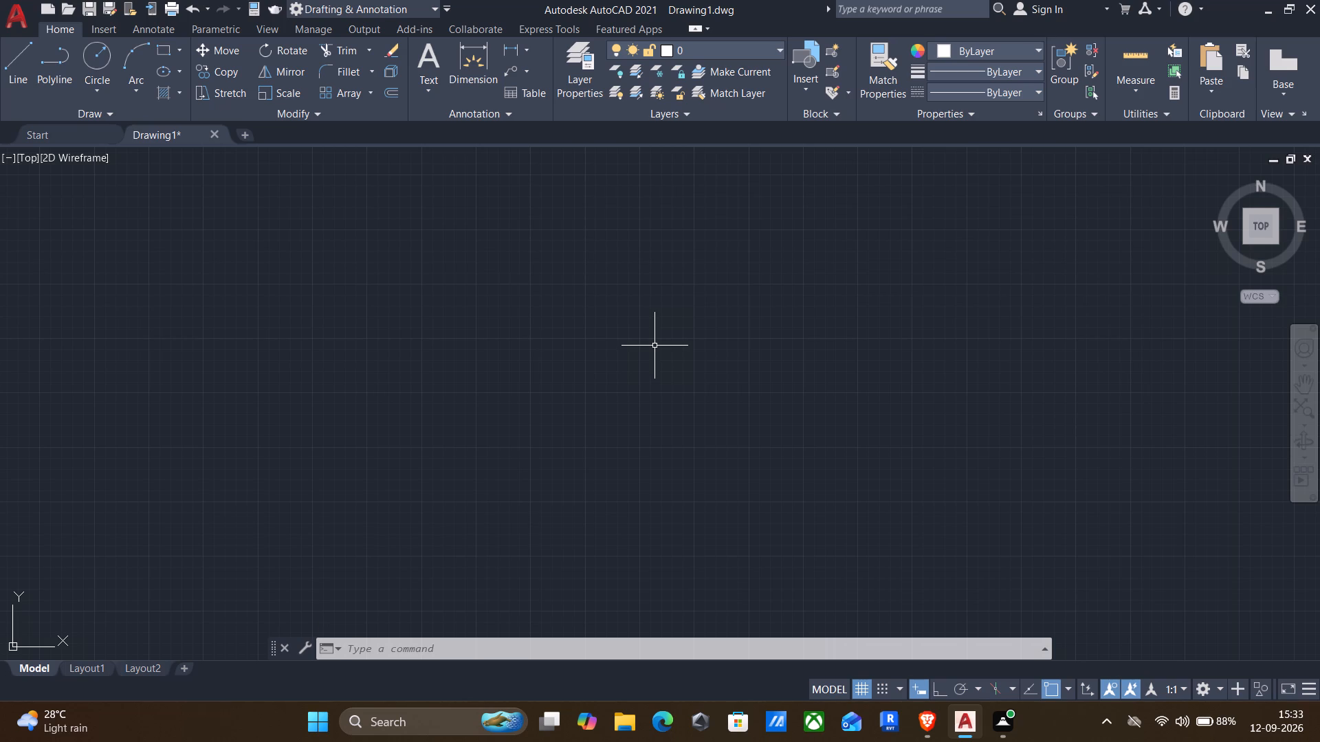
key("l")
key("Return")
key("F8")
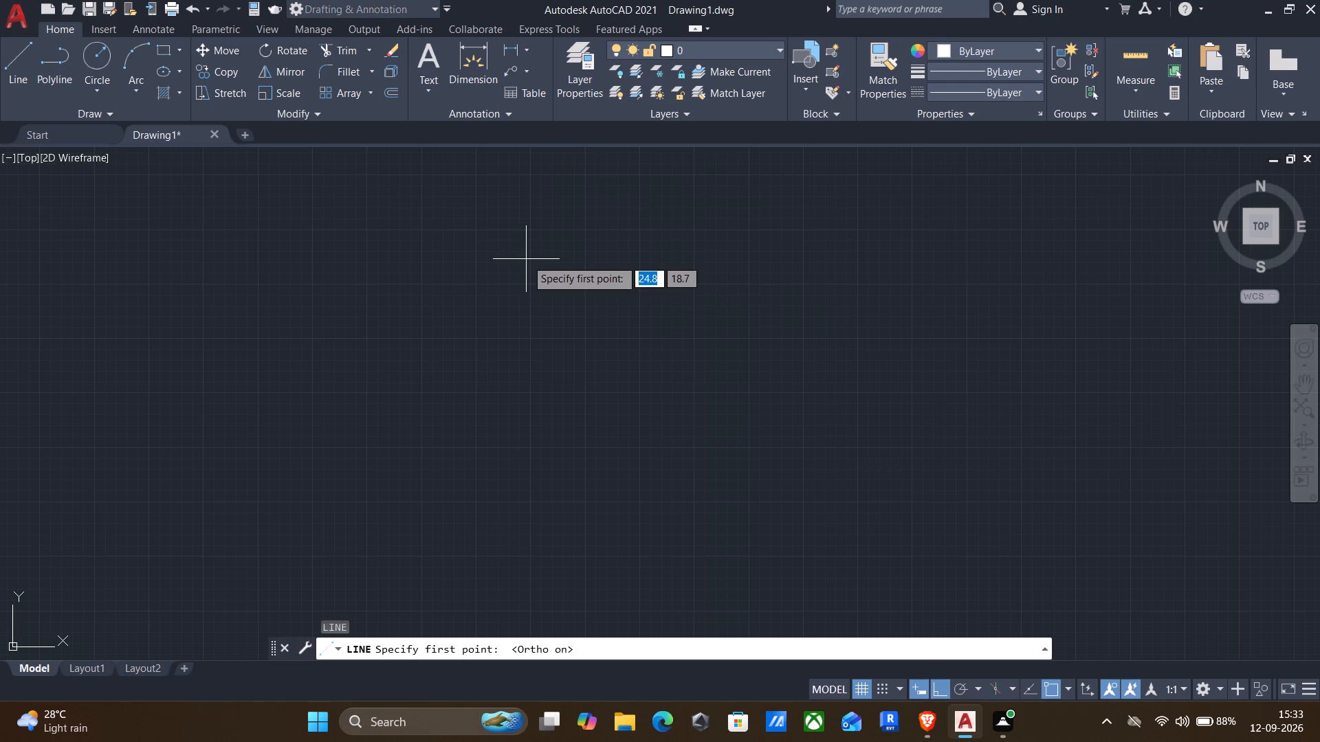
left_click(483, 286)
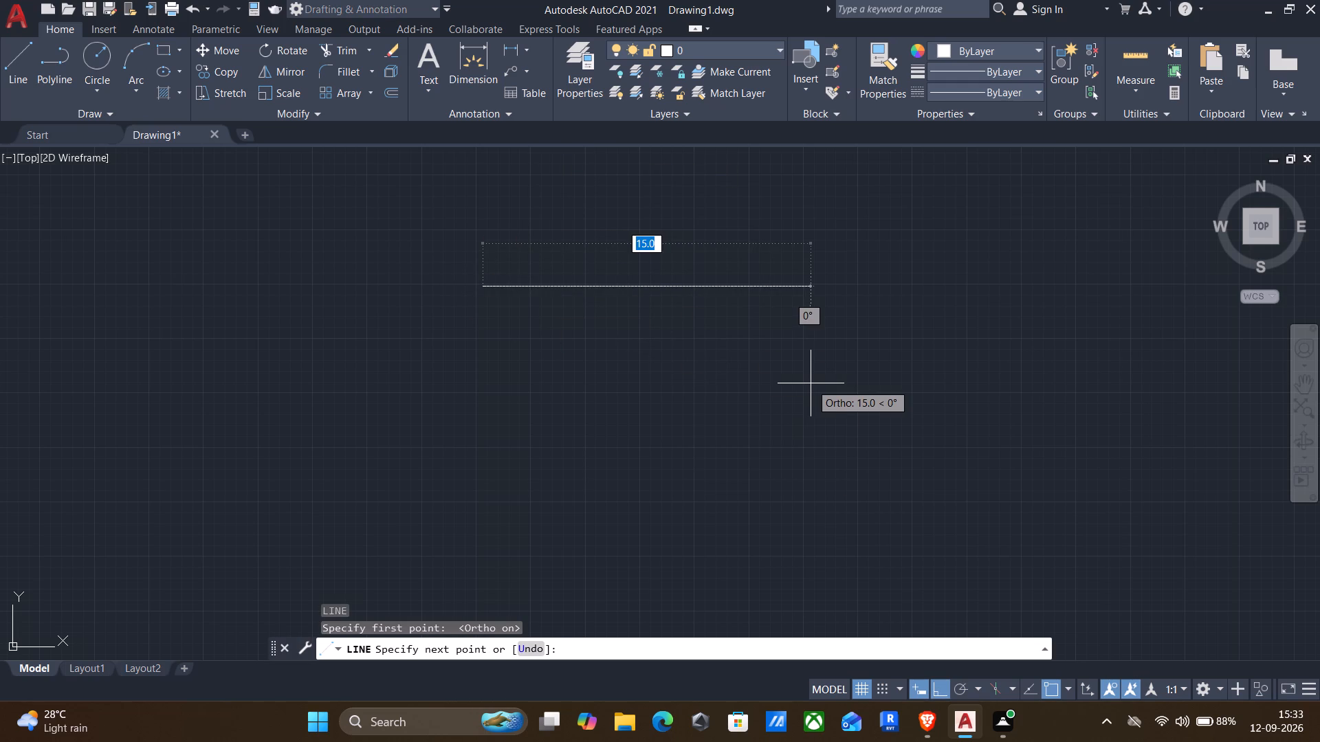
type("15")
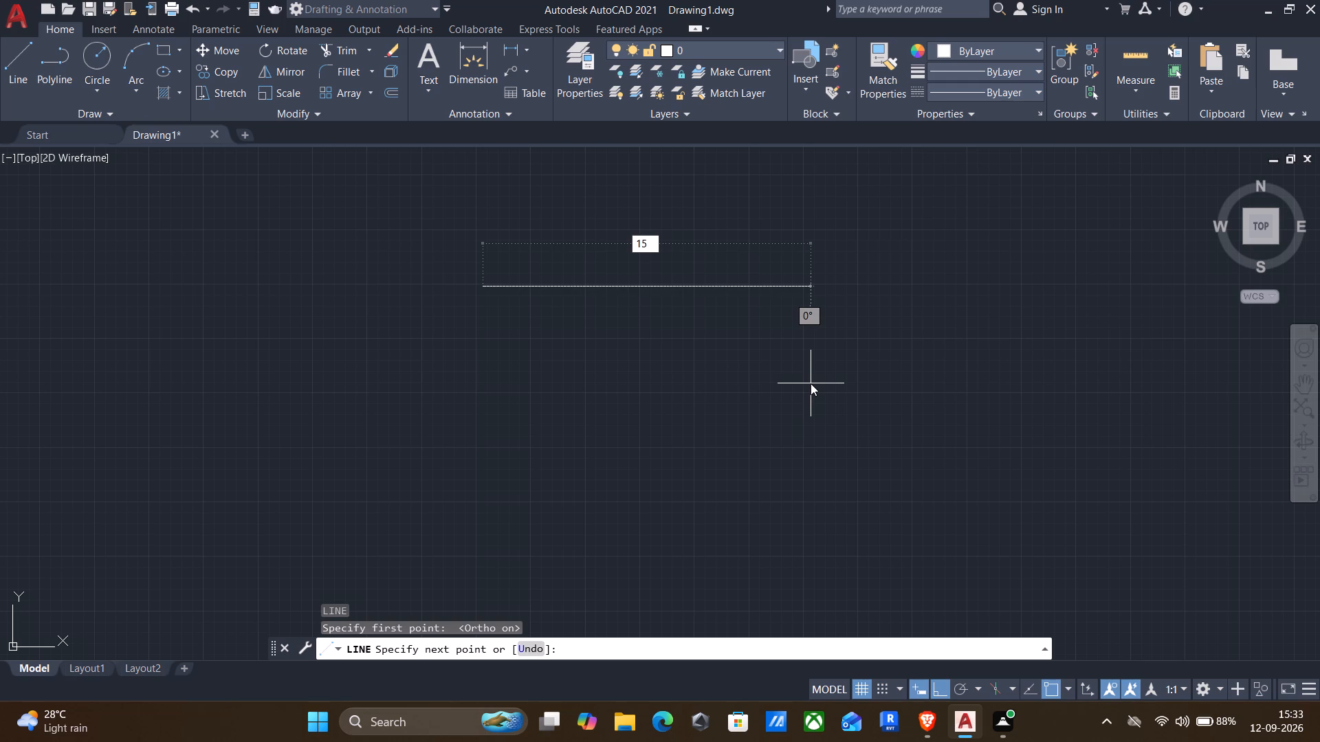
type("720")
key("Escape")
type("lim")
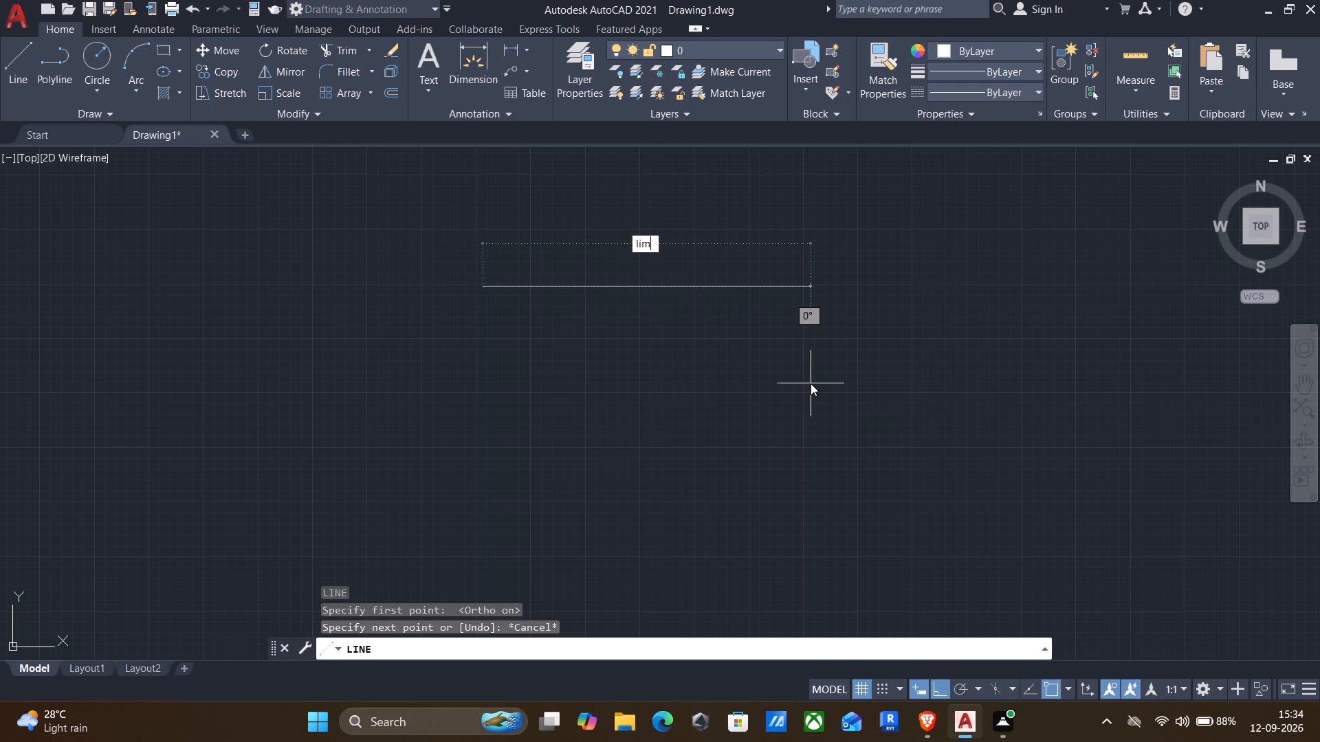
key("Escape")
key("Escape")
Set the model space limits from 0,0 to 1000,1000.
type("lim")
key("Return")
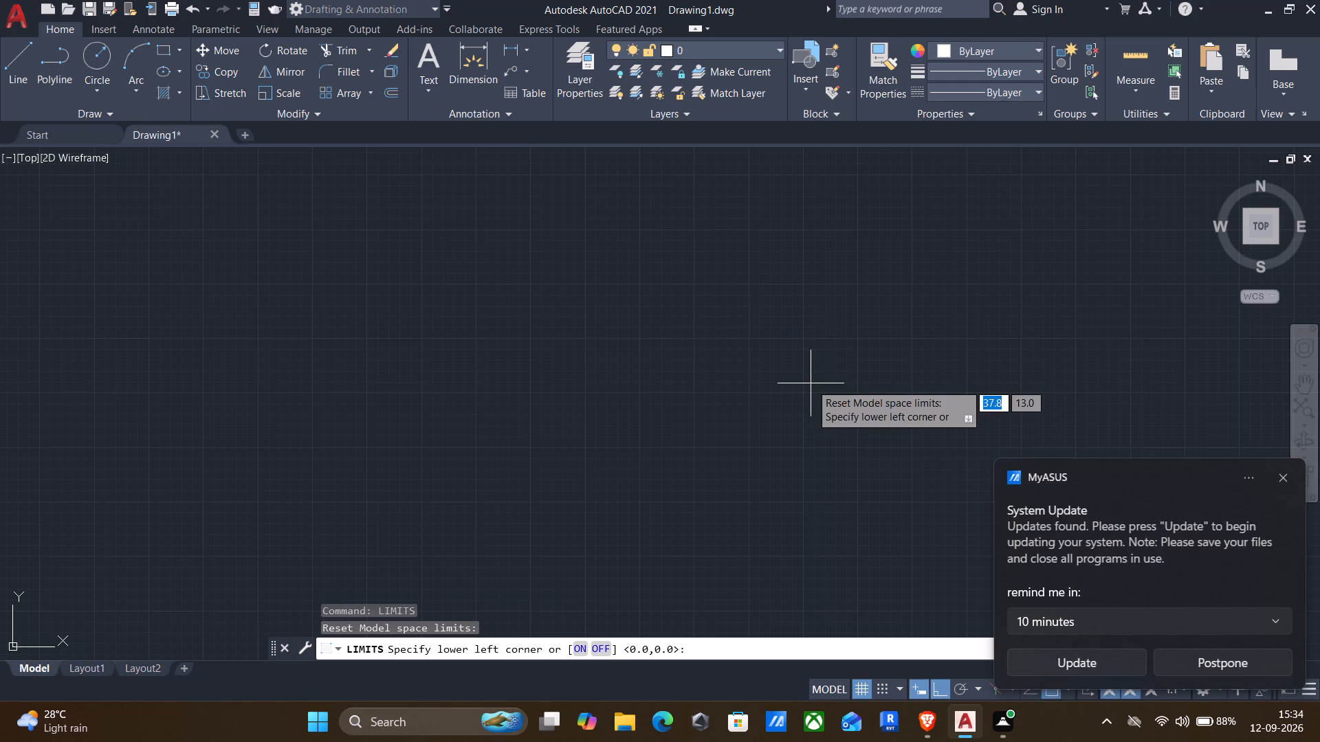
type("0,0")
key("Return")
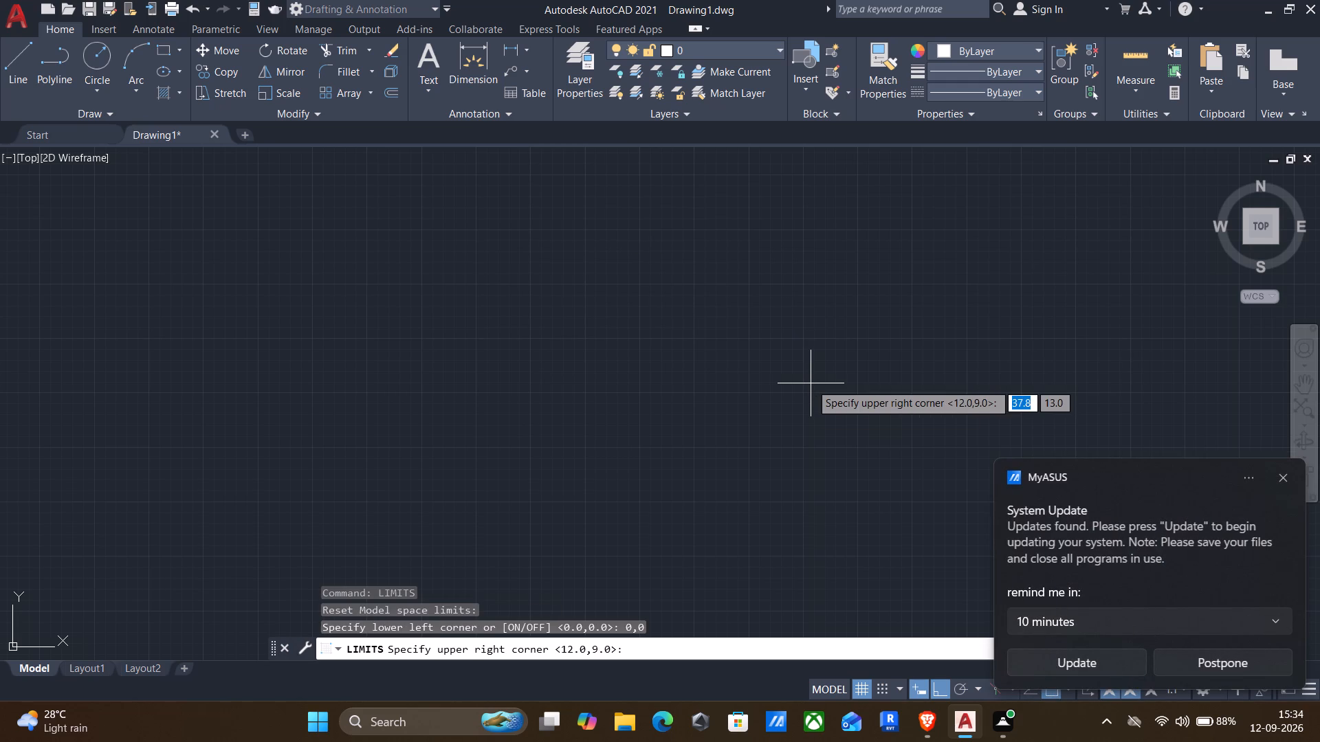
type("1000")
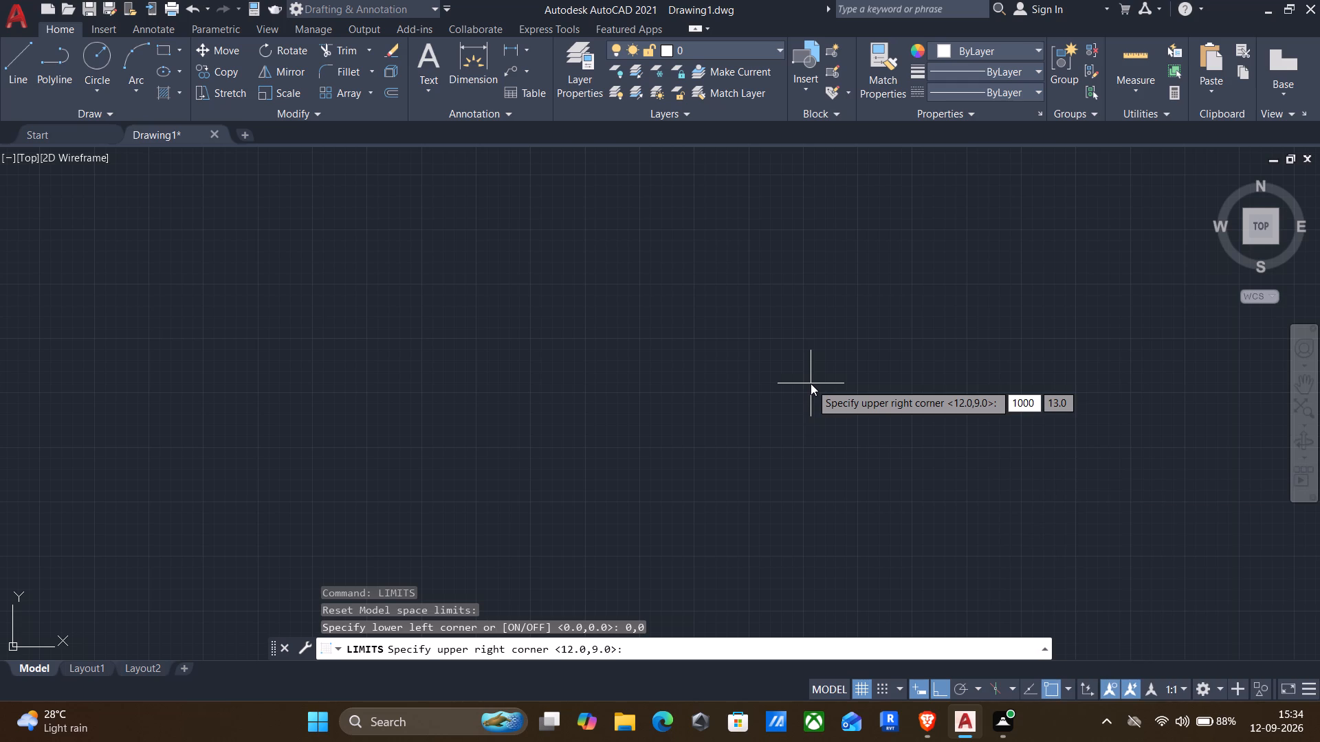
type(",1000")
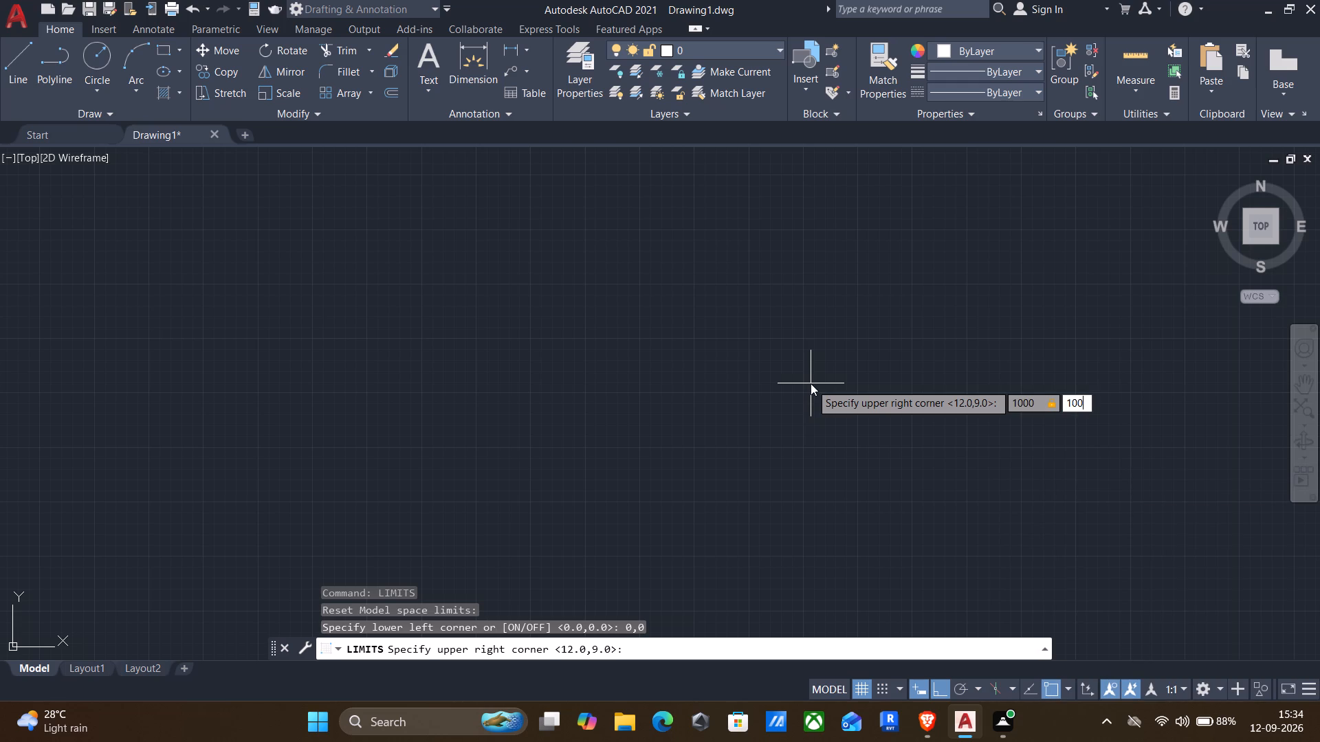
key("Return")
key("z")
key("Return")
key("a")
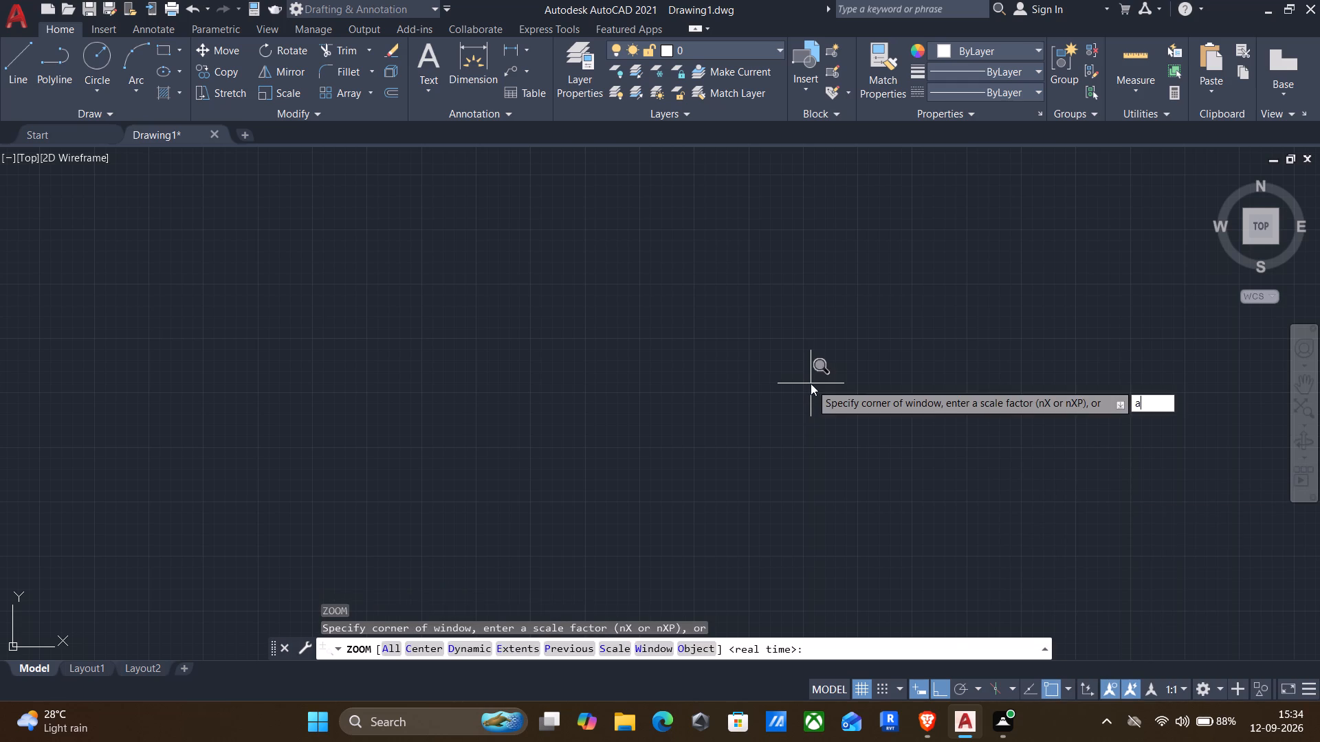
key("Return")
Draw a horizontal line 15720 mm long, above and to the right of the origin.
key("l")
key("Return")
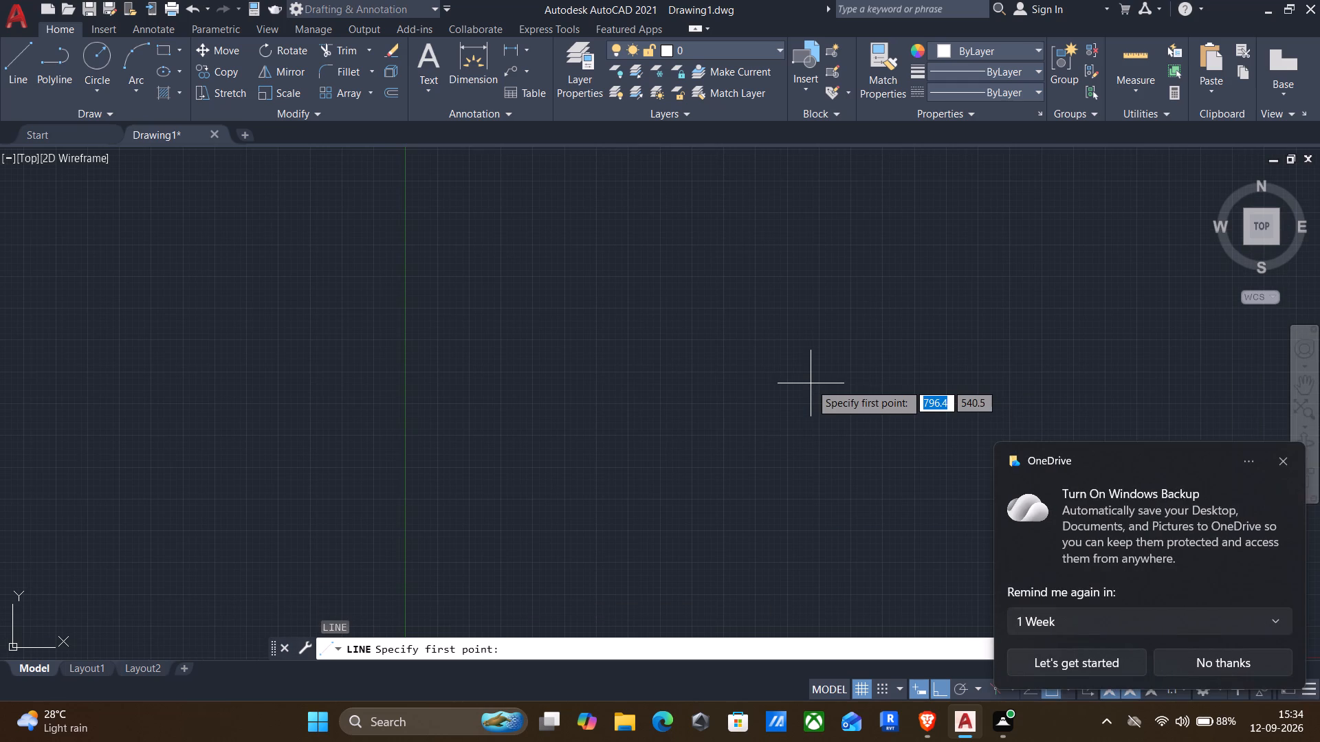
middle_click_drag(811, 385, 507, 361)
scroll(507, 360, "down", 2)
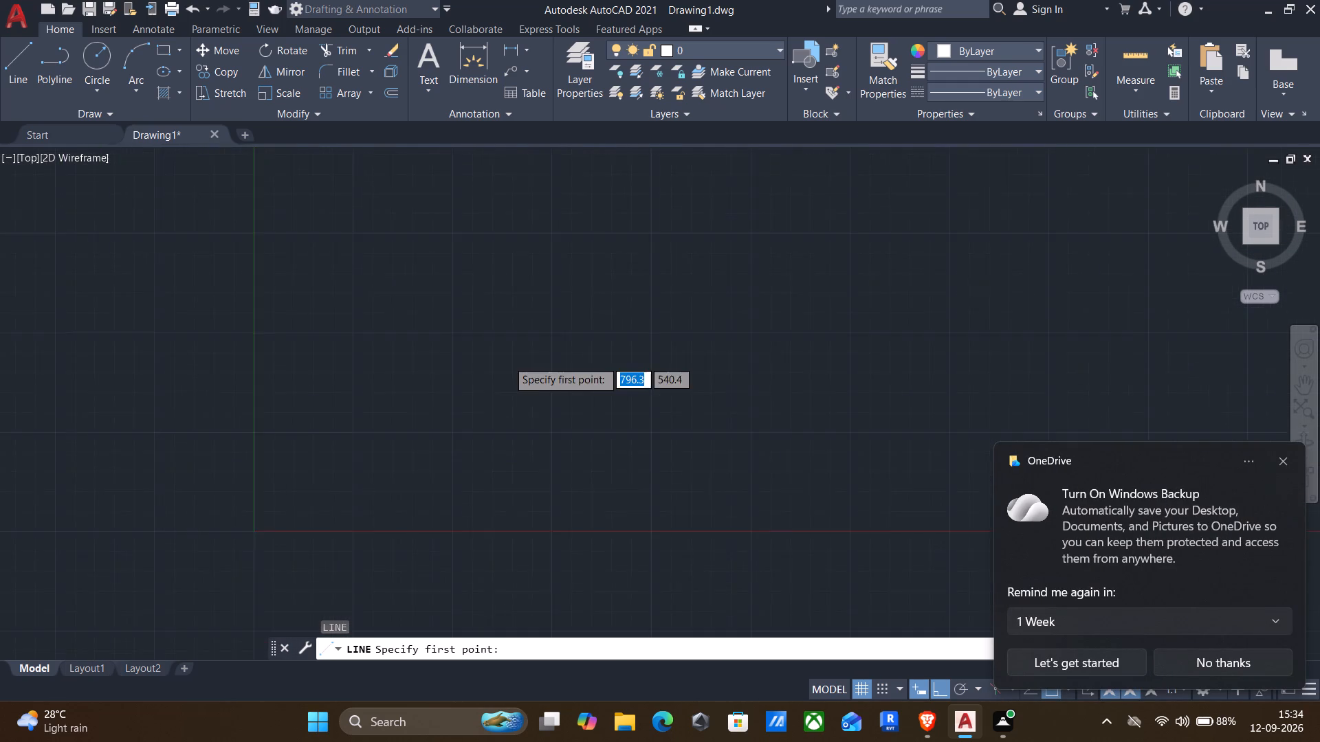
scroll(507, 359, "down", 1)
middle_click_drag(503, 360, 173, 570)
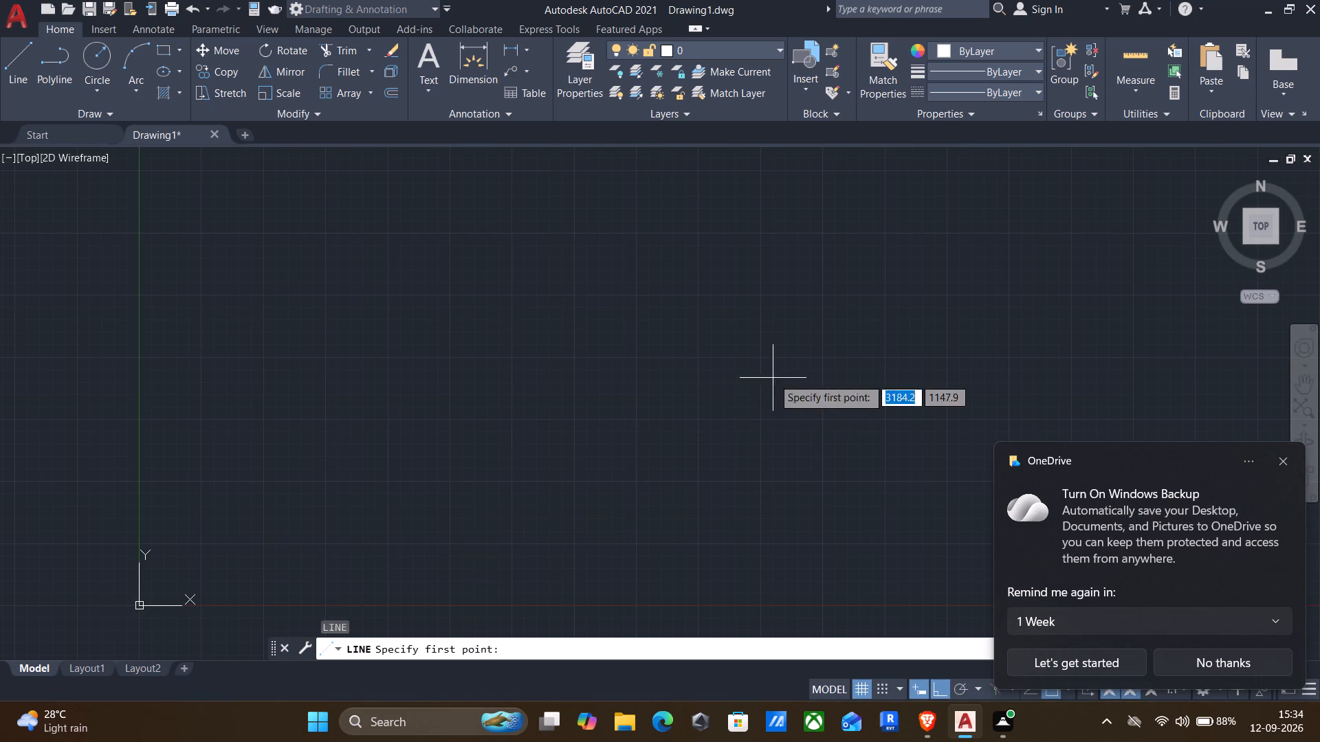
middle_click_drag(773, 377, 604, 475)
scroll(661, 415, "up", 1)
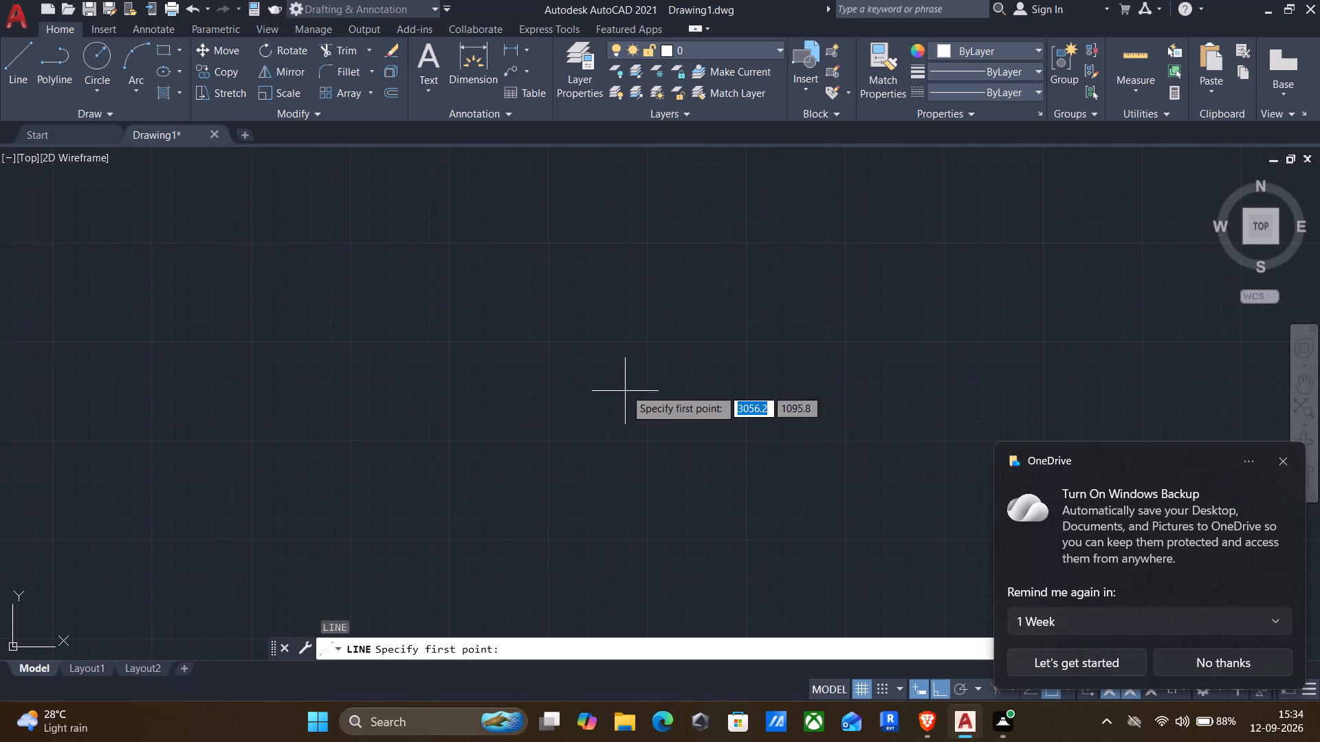
middle_click_drag(626, 383, 648, 387)
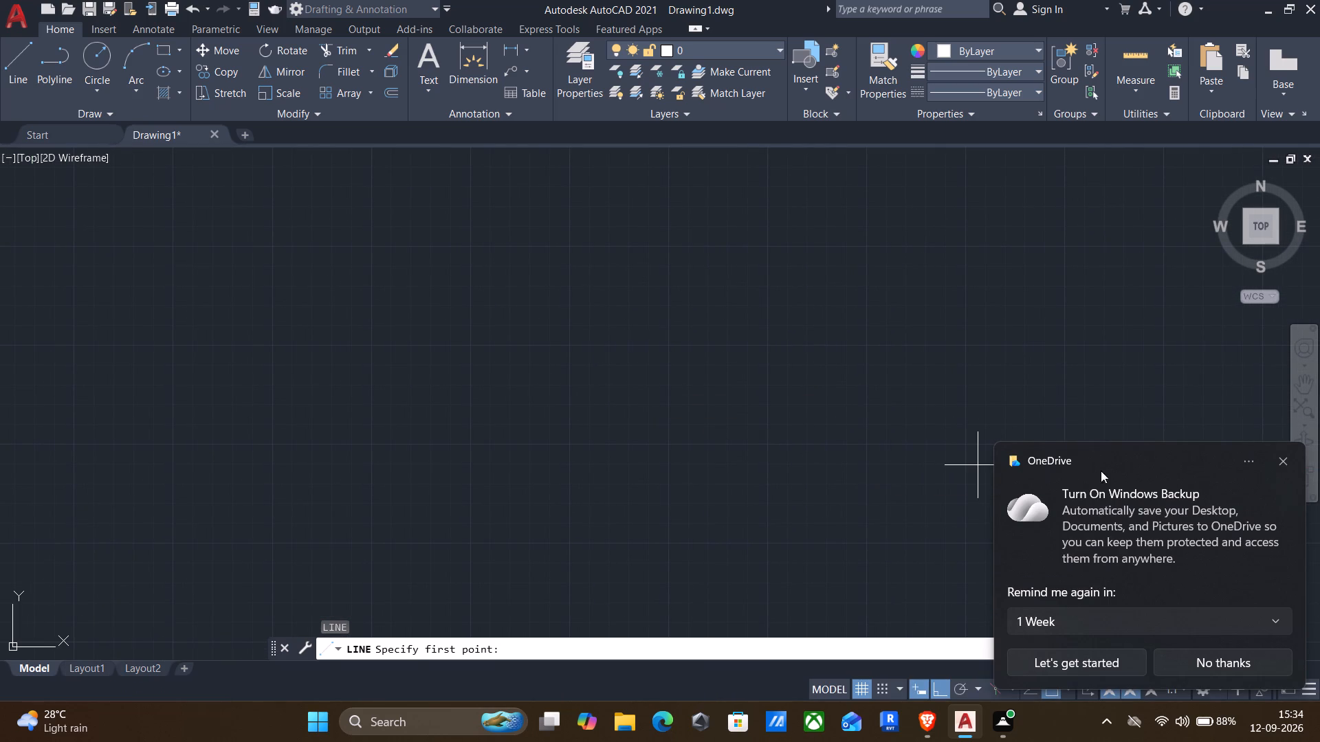
left_click(1285, 462)
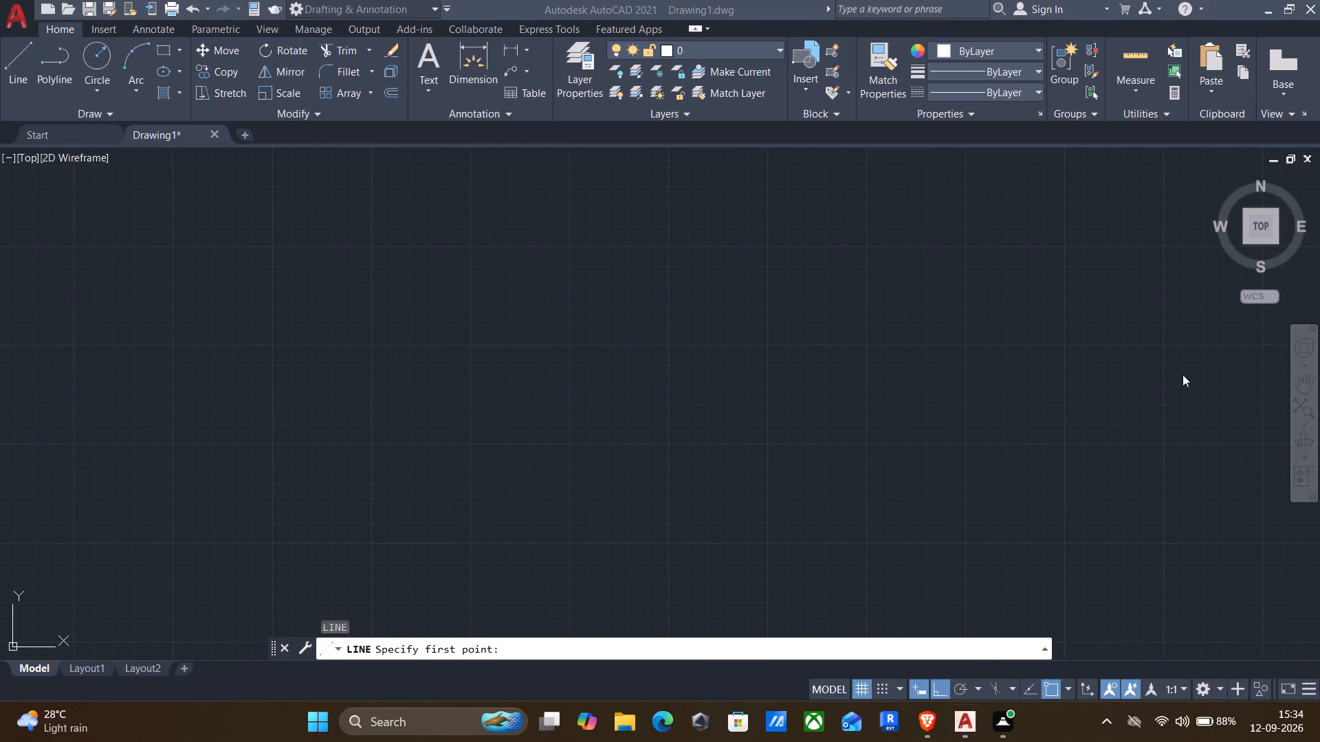
scroll(1181, 373, "down", 1)
middle_click_drag(1092, 326, 1028, 357)
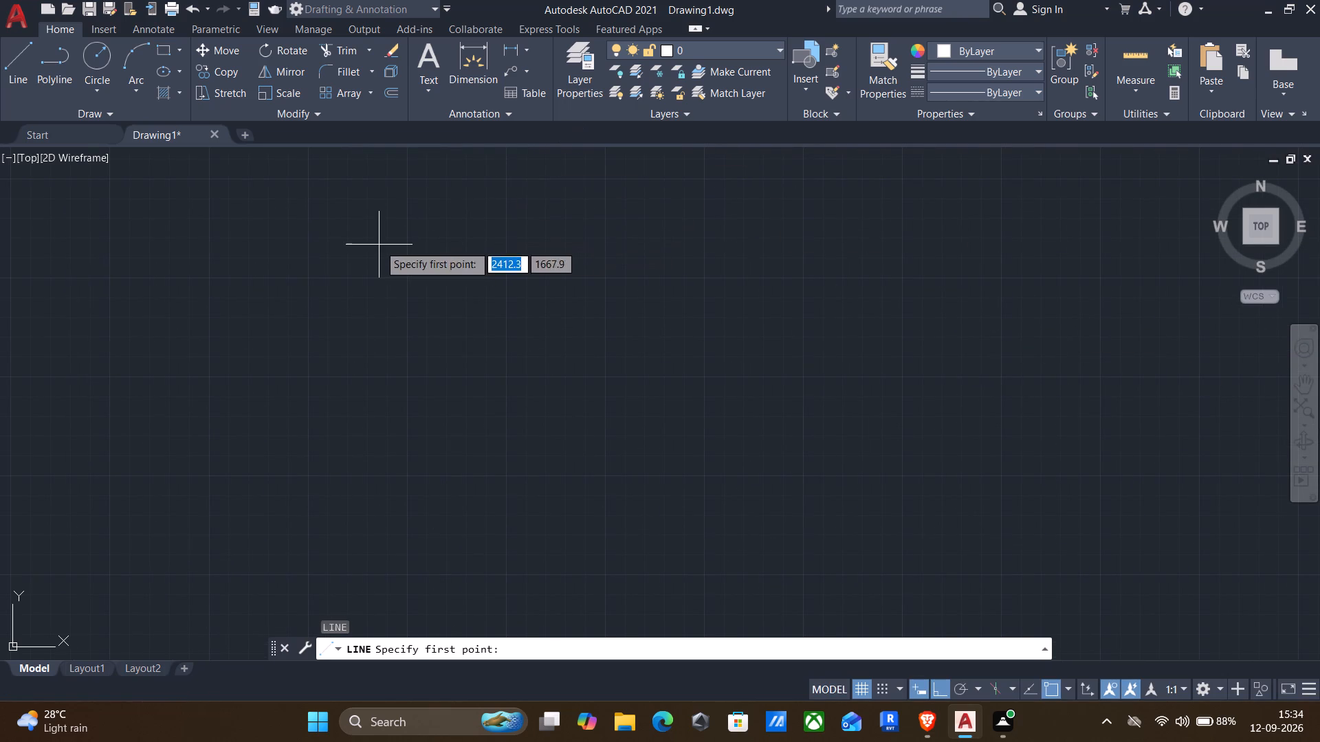
left_click(378, 245)
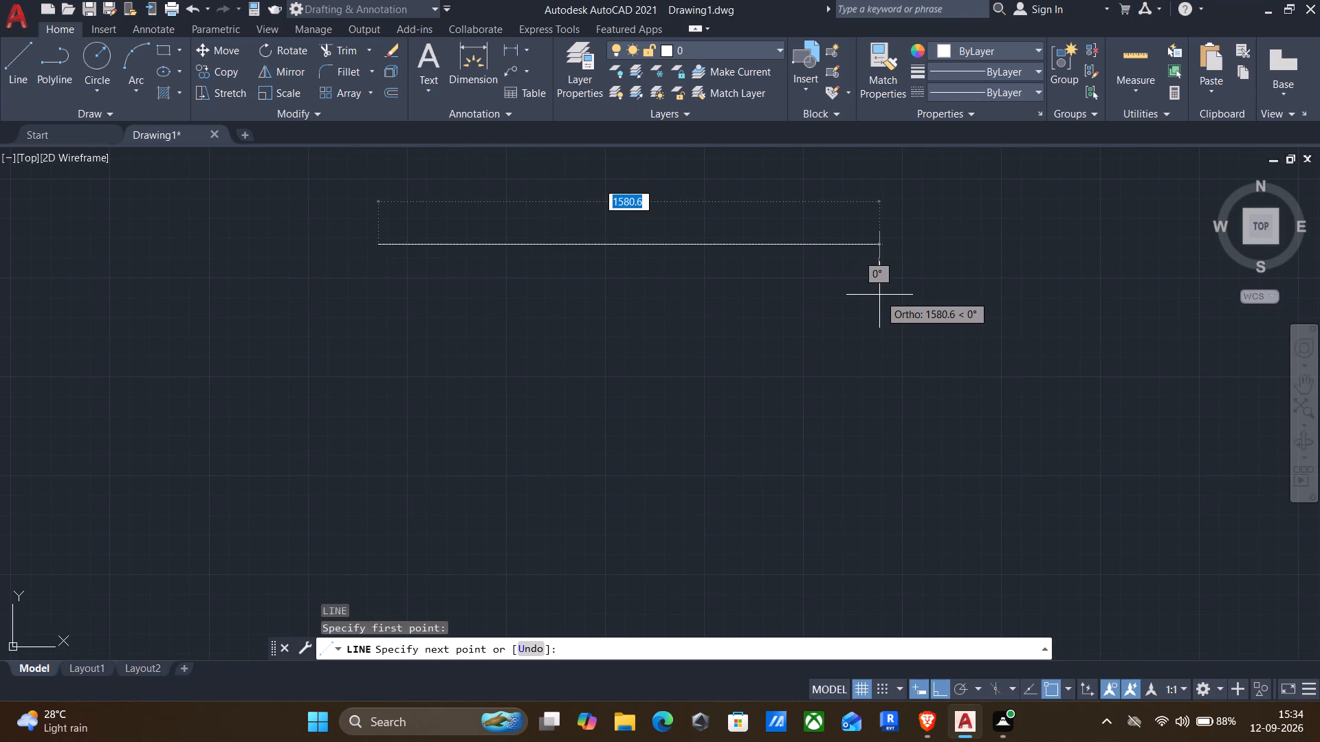
type("157")
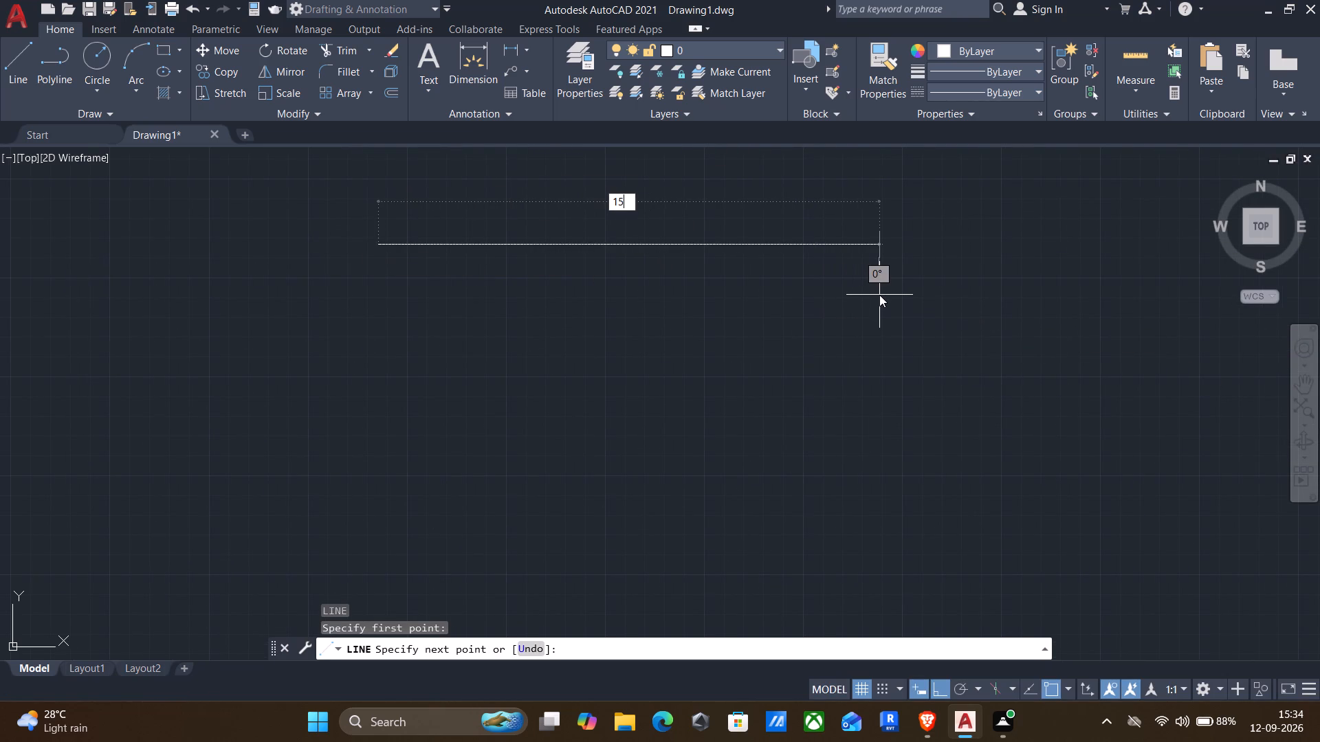
type("20")
key("Return")
scroll(879, 295, "down", 3)
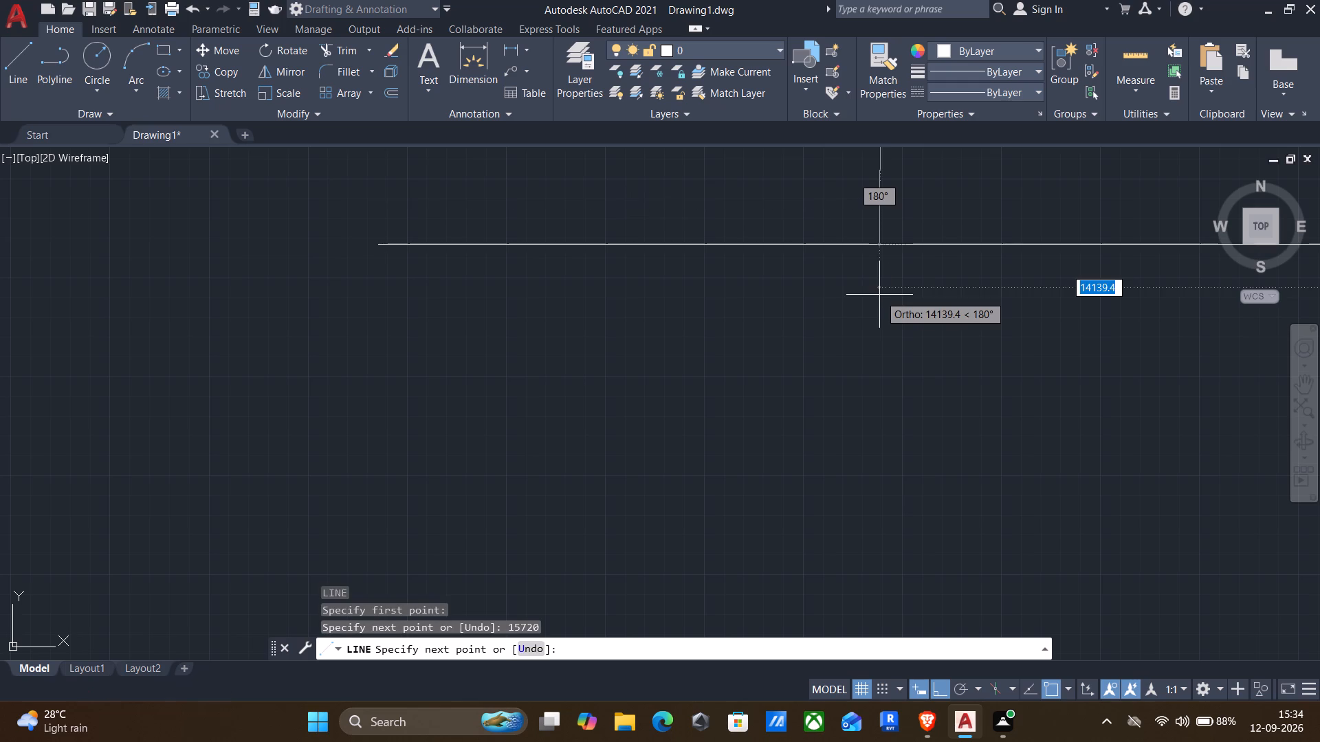
scroll(885, 317, "down", 2)
scroll(907, 413, "down", 3)
middle_click_drag(907, 415, 795, 461)
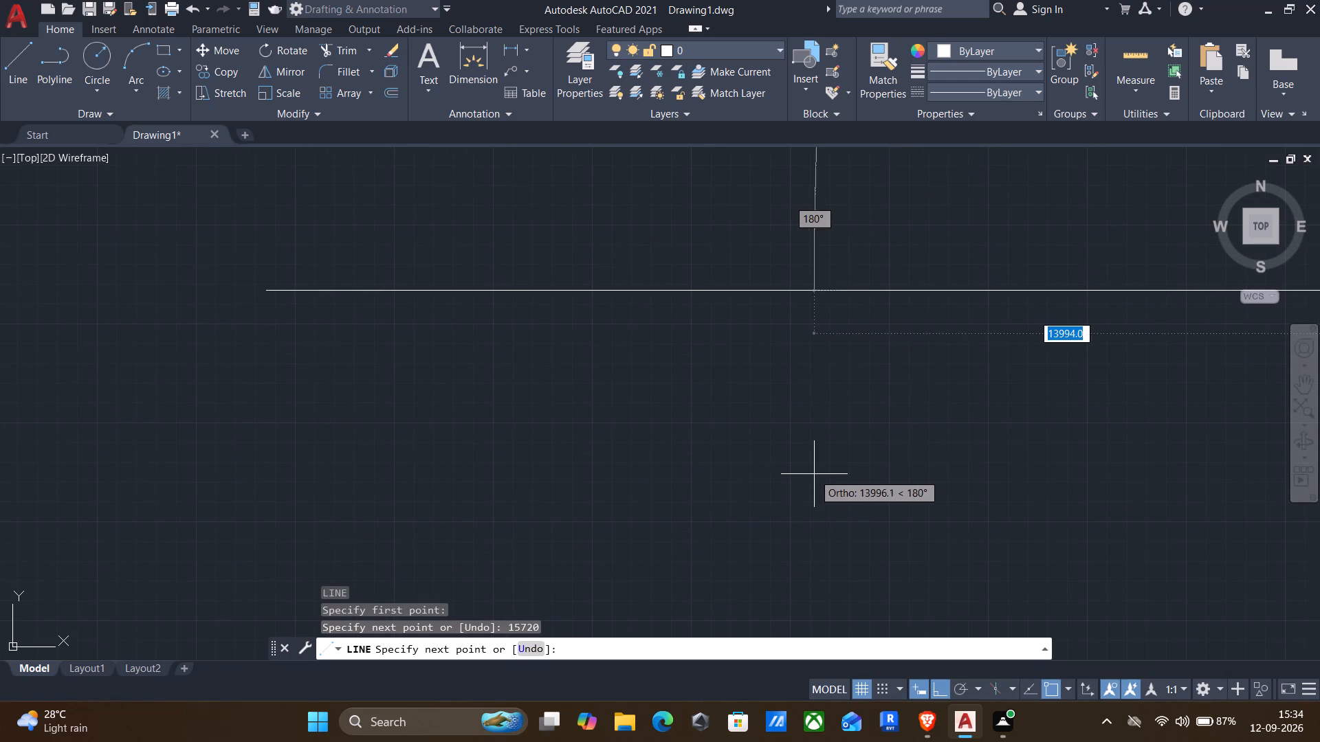
scroll(837, 476, "down", 2)
key("Return")
Move the horizontal line by its left endpoint about 51300 mm at 40° up and away from the origin, with Ortho mode off.
scroll(866, 473, "down", 6)
middle_click_drag(954, 494, 940, 495)
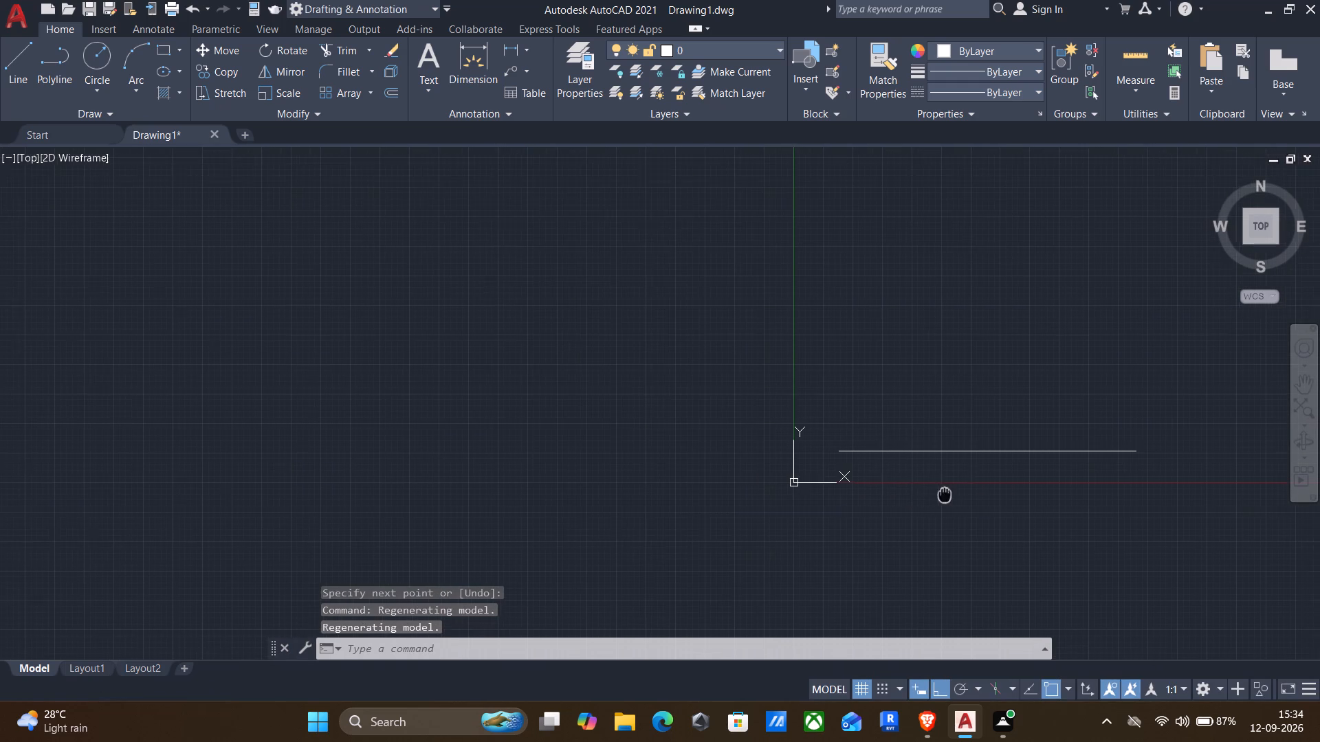
middle_click_drag(940, 495, 788, 370)
scroll(774, 374, "up", 3)
middle_click_drag(763, 390, 719, 456)
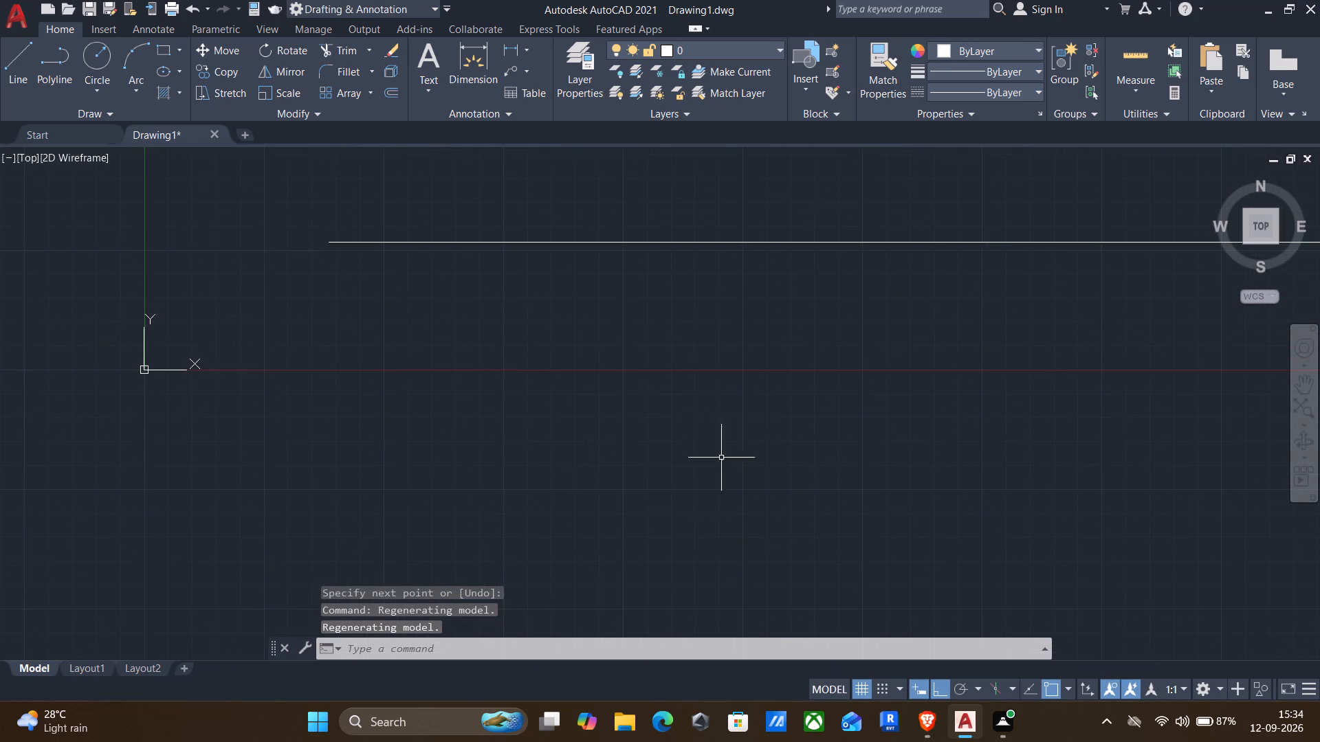
scroll(714, 411, "down", 3)
left_click(732, 372)
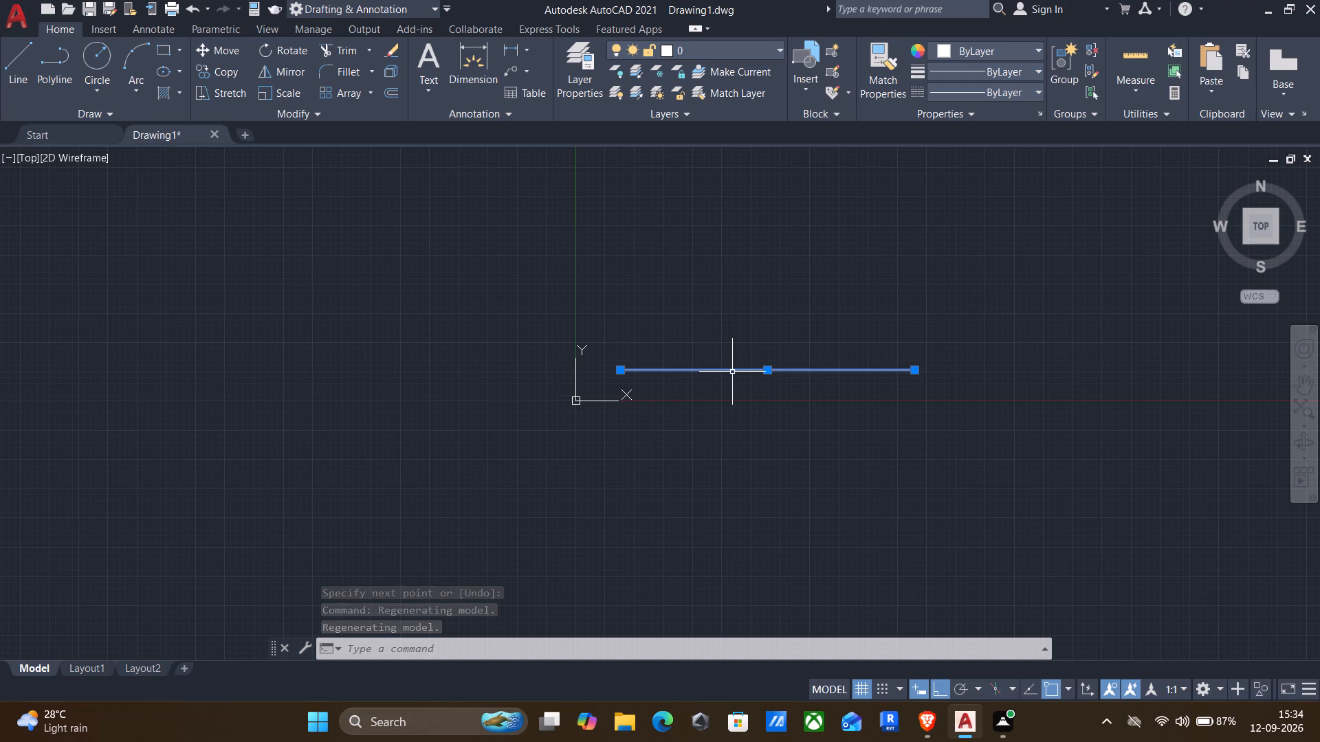
key("m")
key("Return")
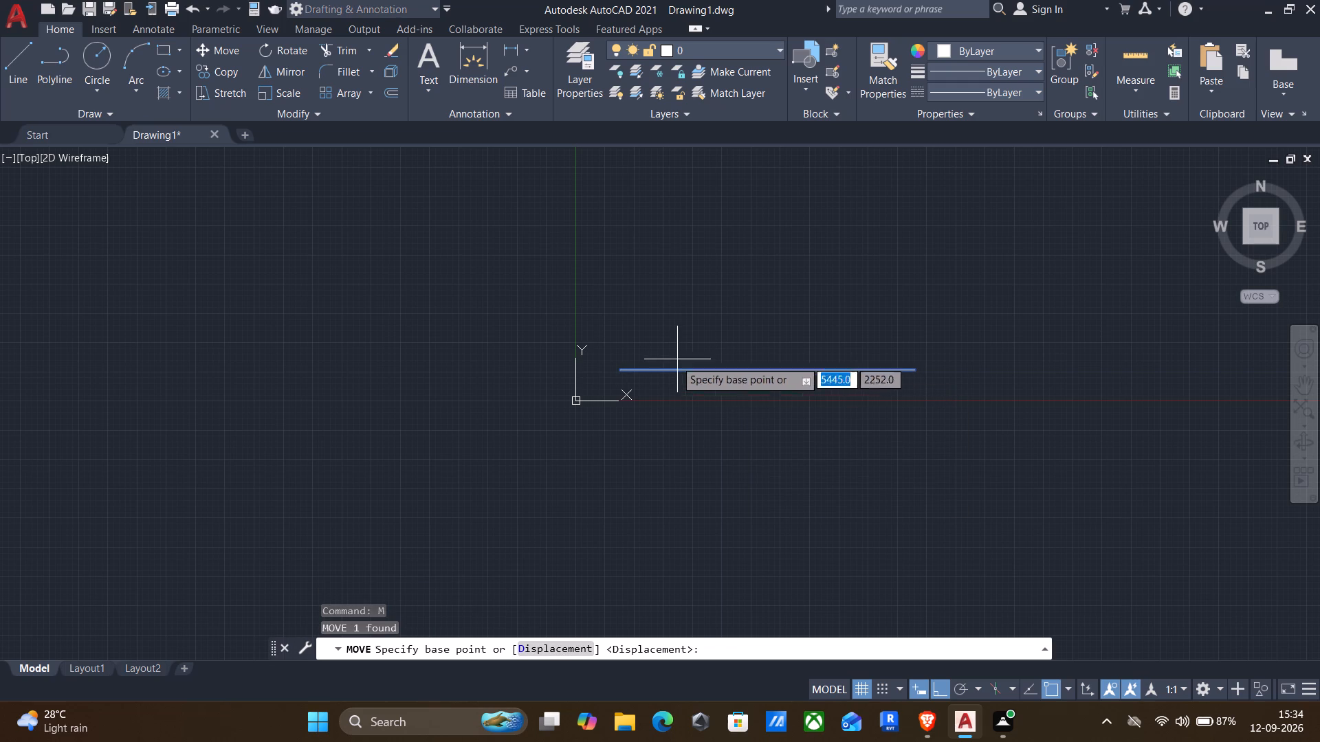
left_click(616, 368)
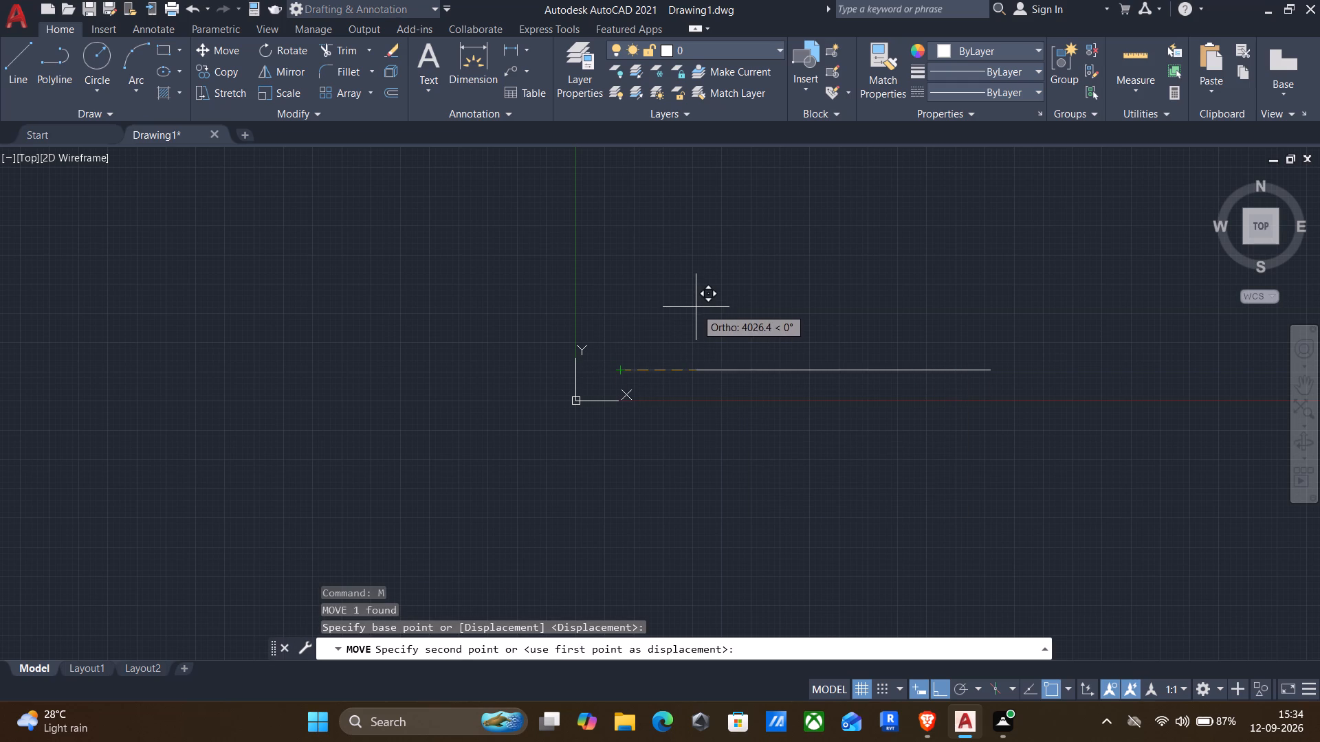
key("F8")
scroll(748, 251, "down", 2)
middle_click_drag(778, 238, 333, 563)
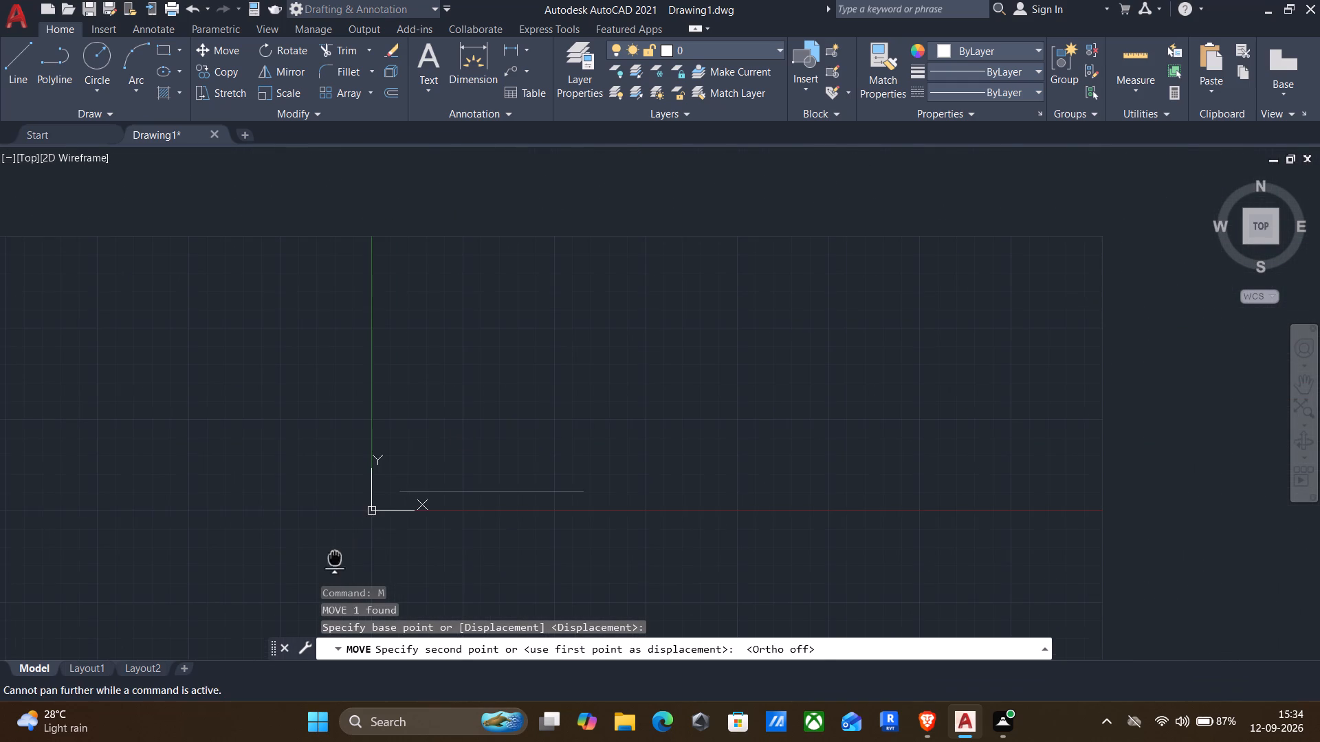
middle_click_drag(333, 563, 319, 574)
middle_click_drag(852, 309, 492, 475)
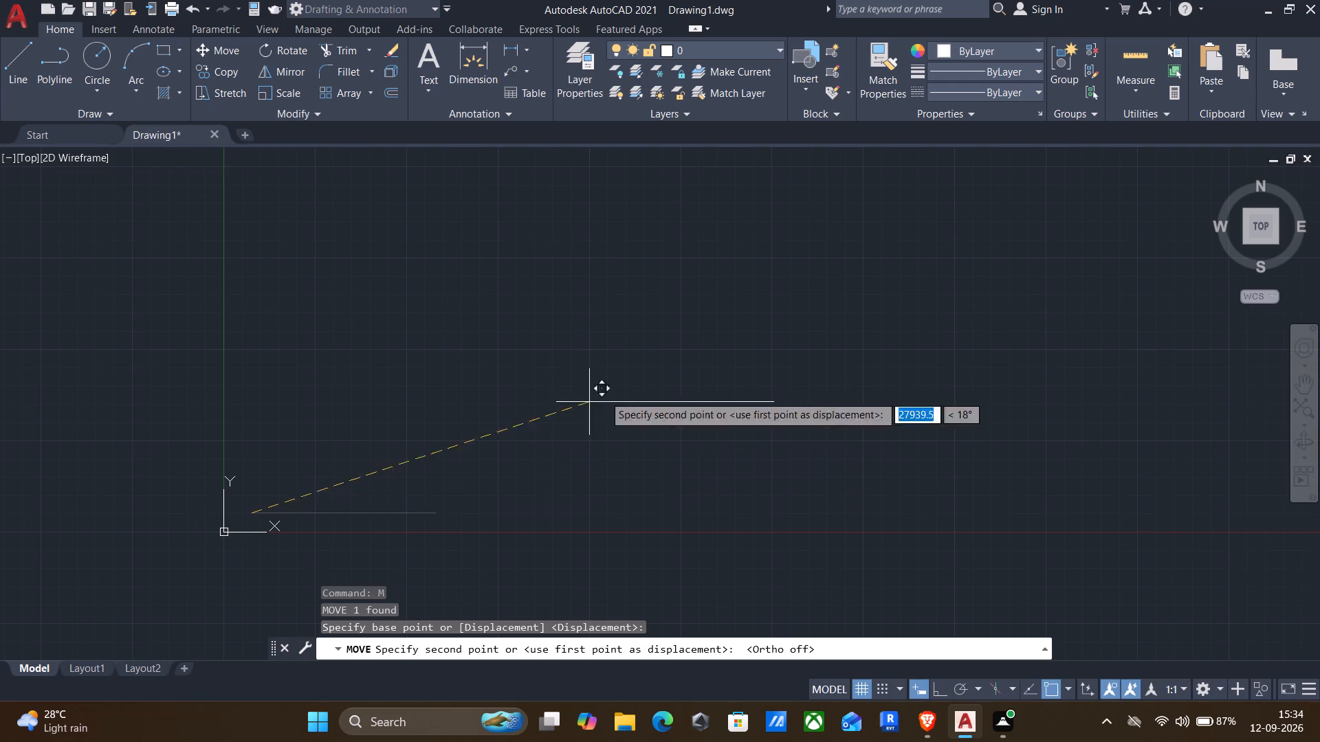
middle_click_drag(740, 281, 558, 388)
scroll(558, 388, "up", 1)
scroll(640, 276, "up", 1)
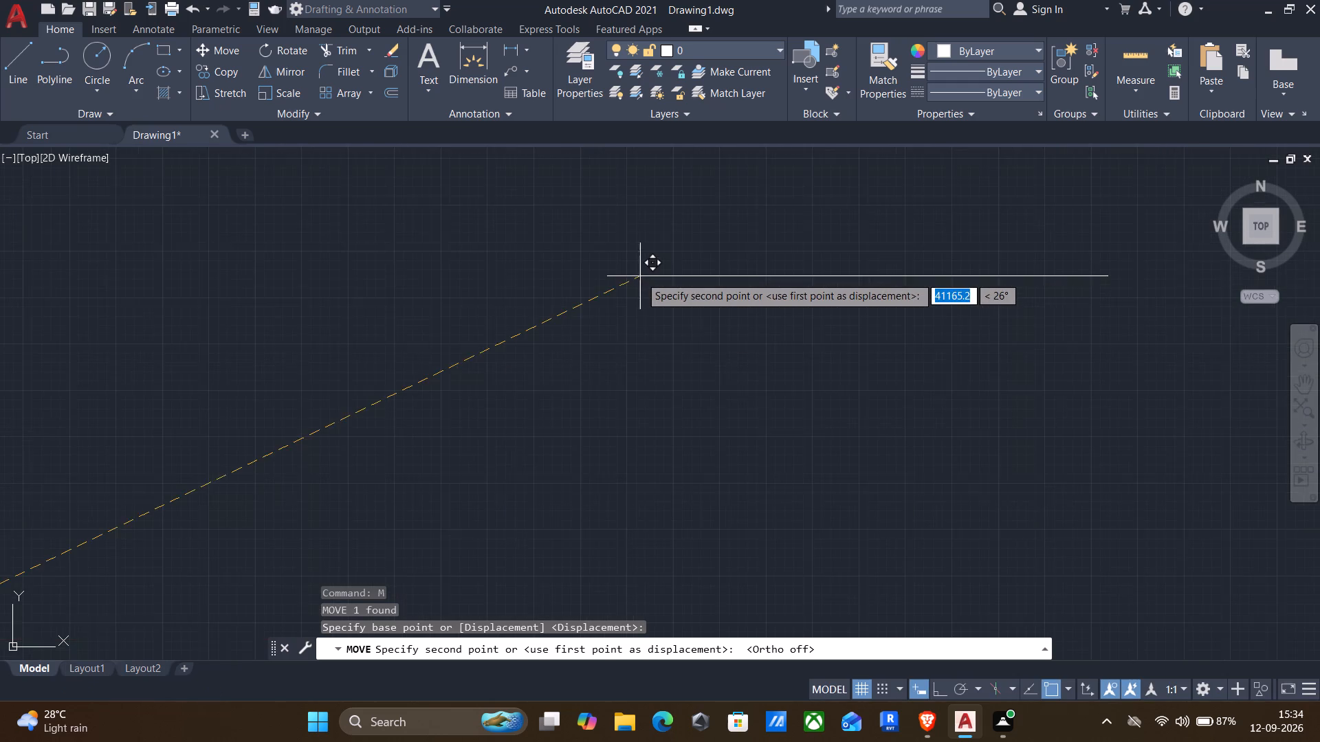
scroll(640, 276, "down", 2)
middle_click_drag(670, 226, 519, 424)
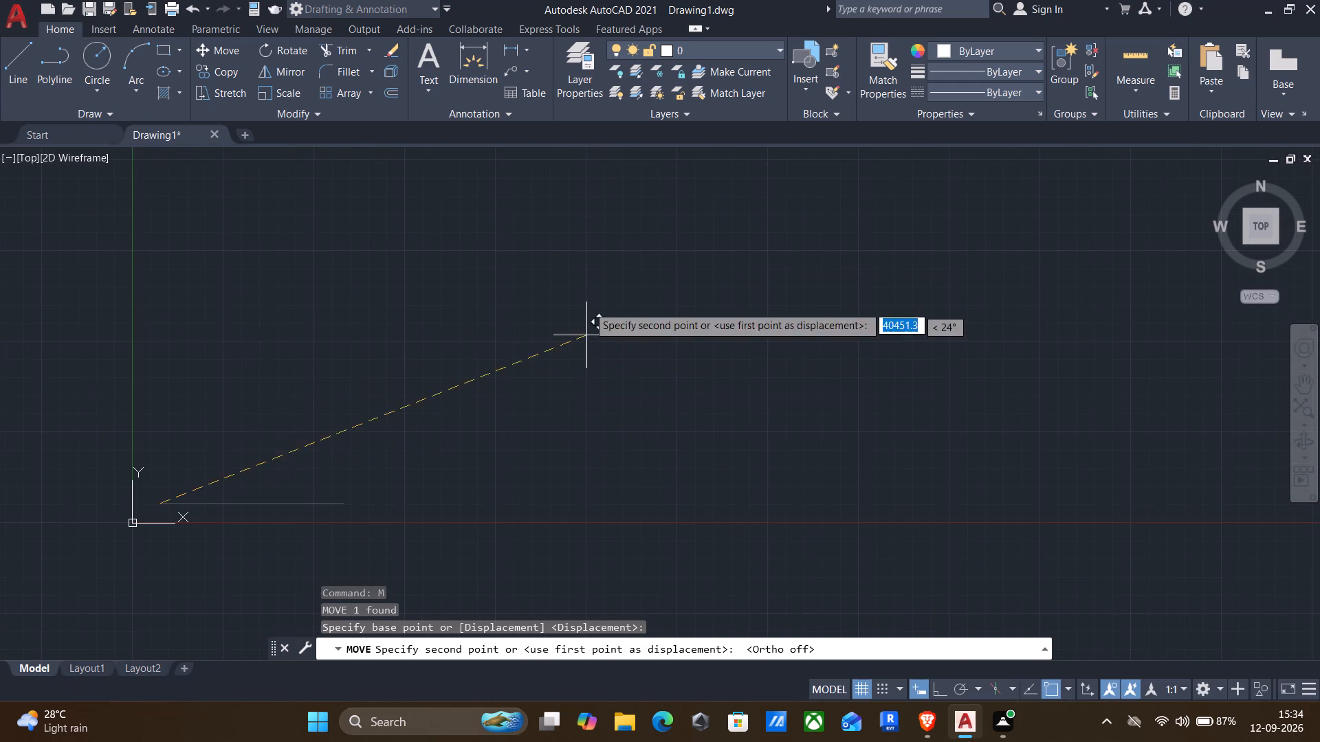
middle_click_drag(586, 265, 526, 471)
middle_click_drag(597, 189, 552, 458)
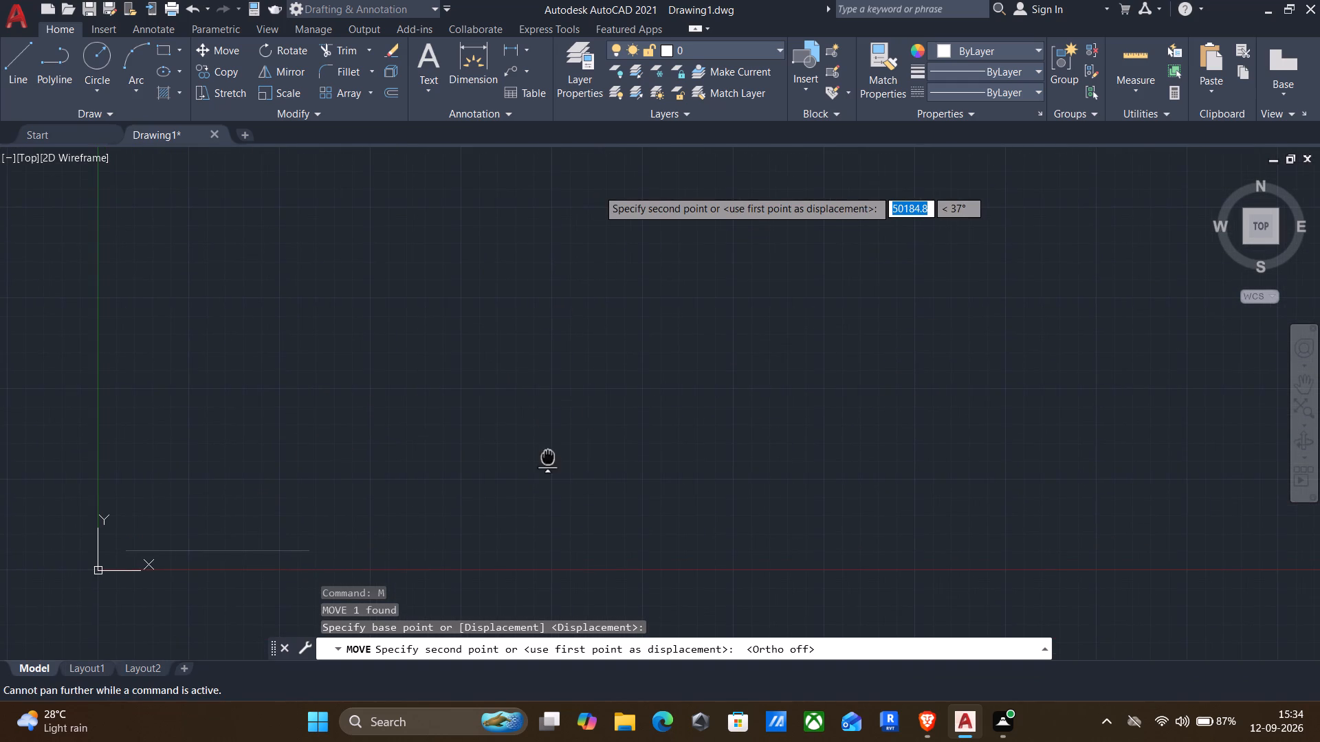
middle_click_drag(552, 458, 742, 427)
scroll(690, 305, "up", 1)
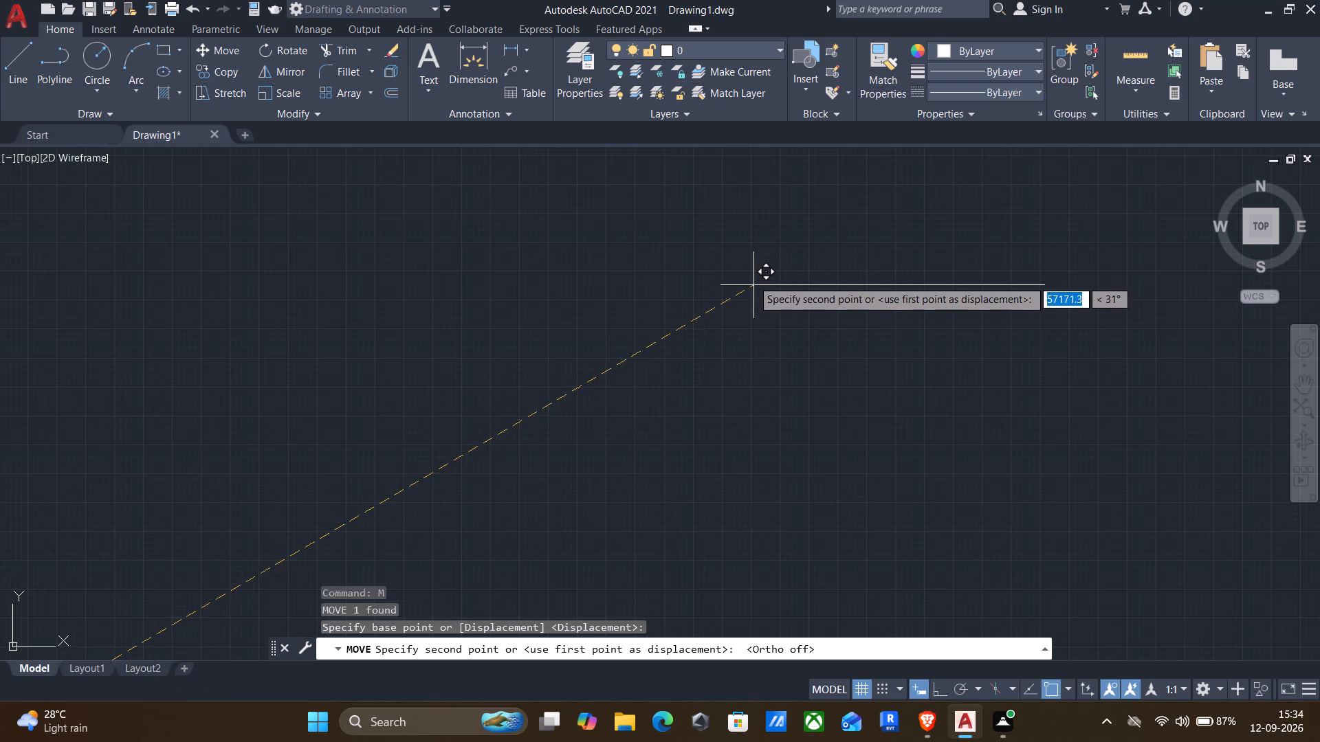
left_click(572, 213)
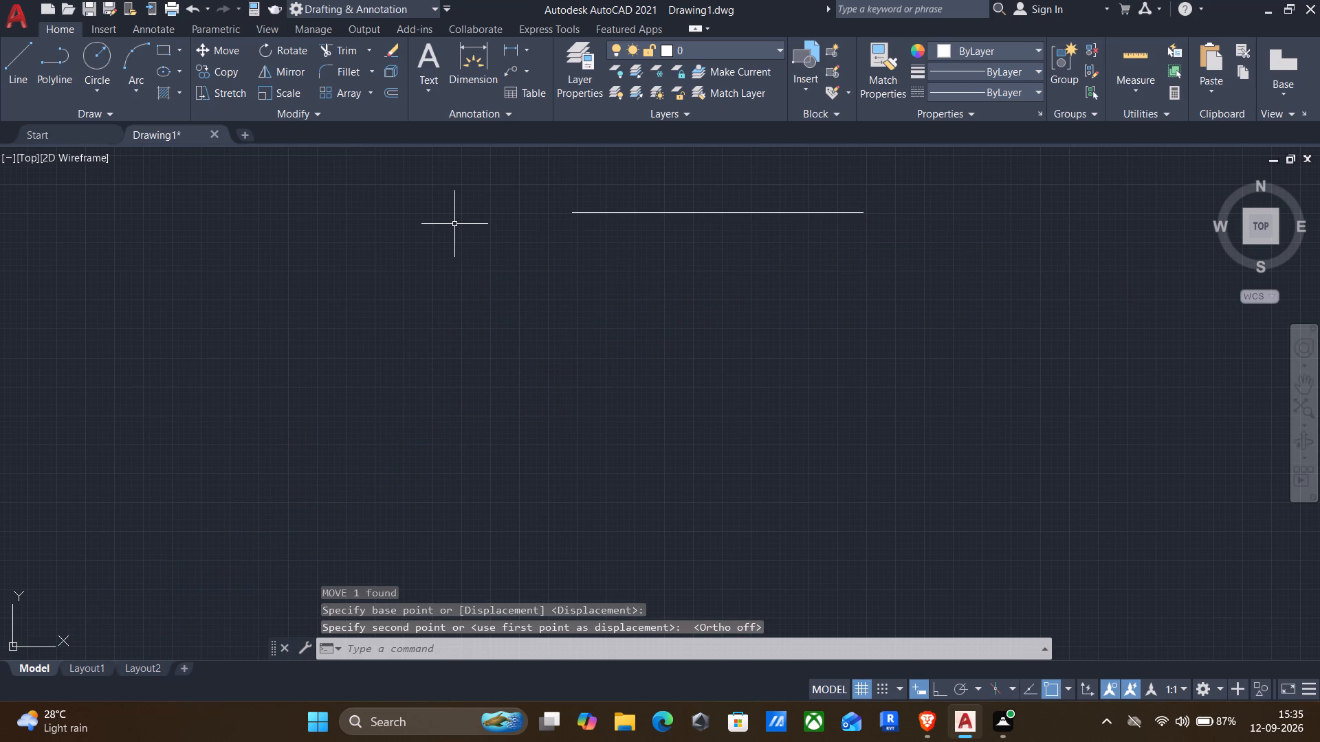
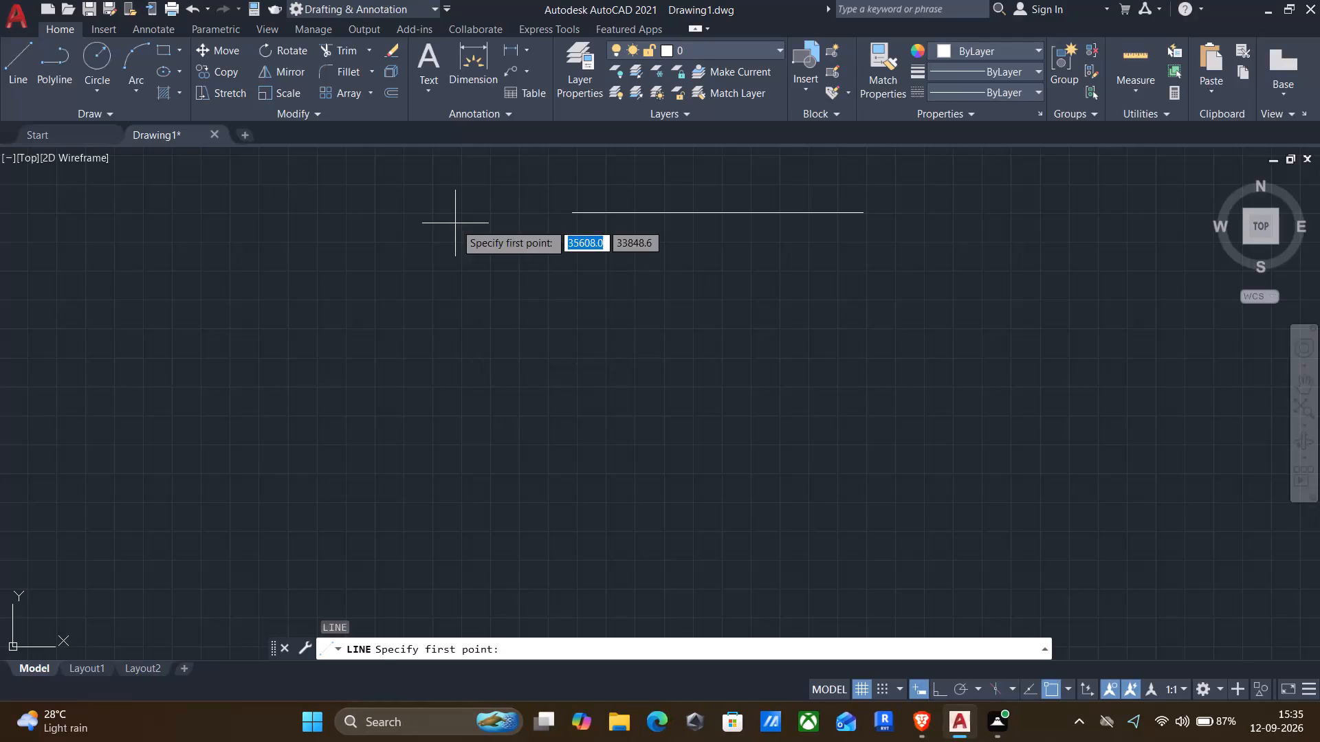
Draw a vertical line 7587 mm straight down from the horizontal line's left endpoint, with Ortho mode on.
left_click(569, 216)
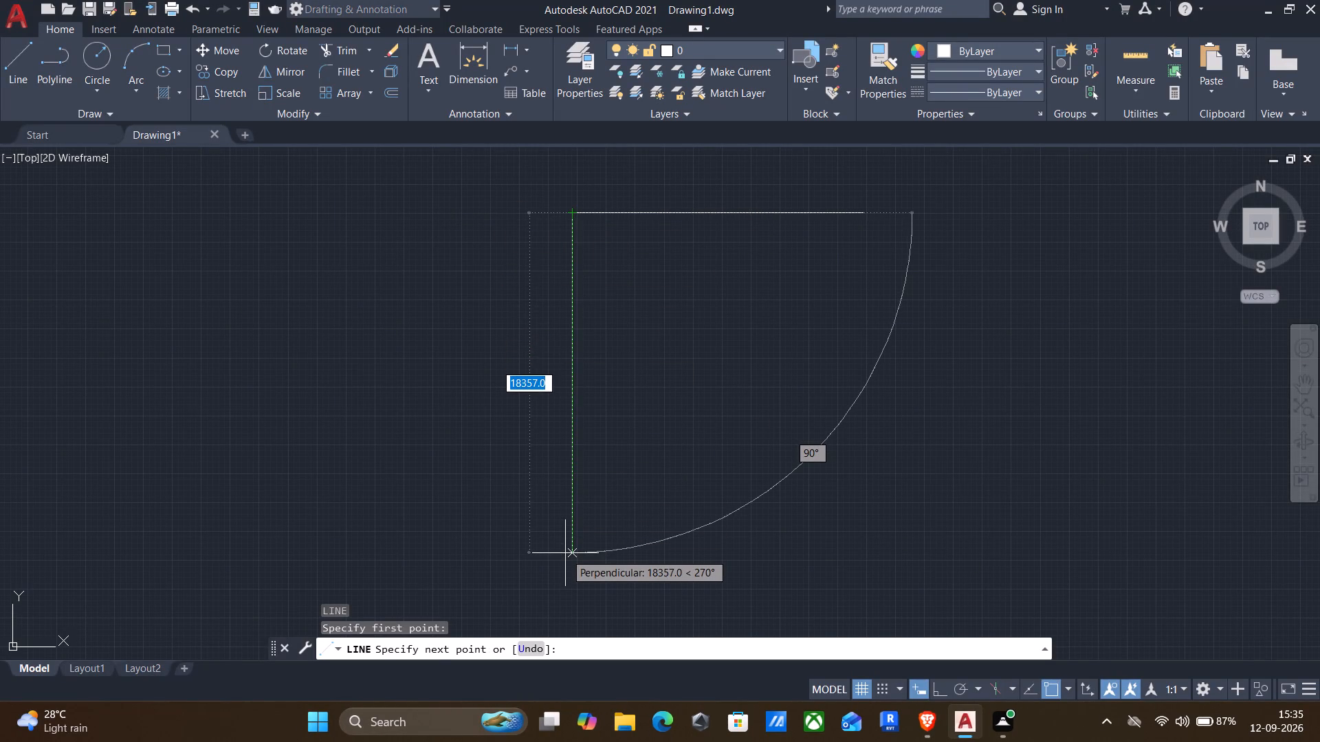
key("F8")
type("7587")
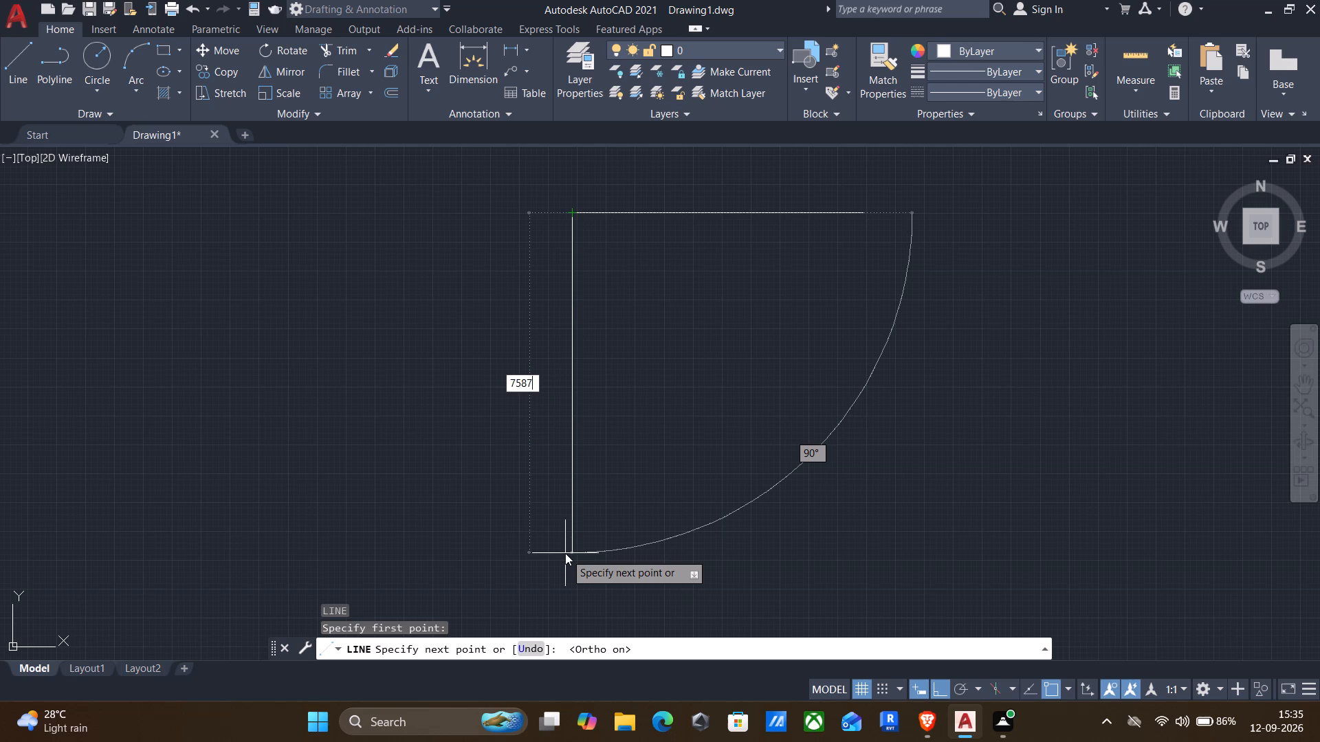
key("Return")
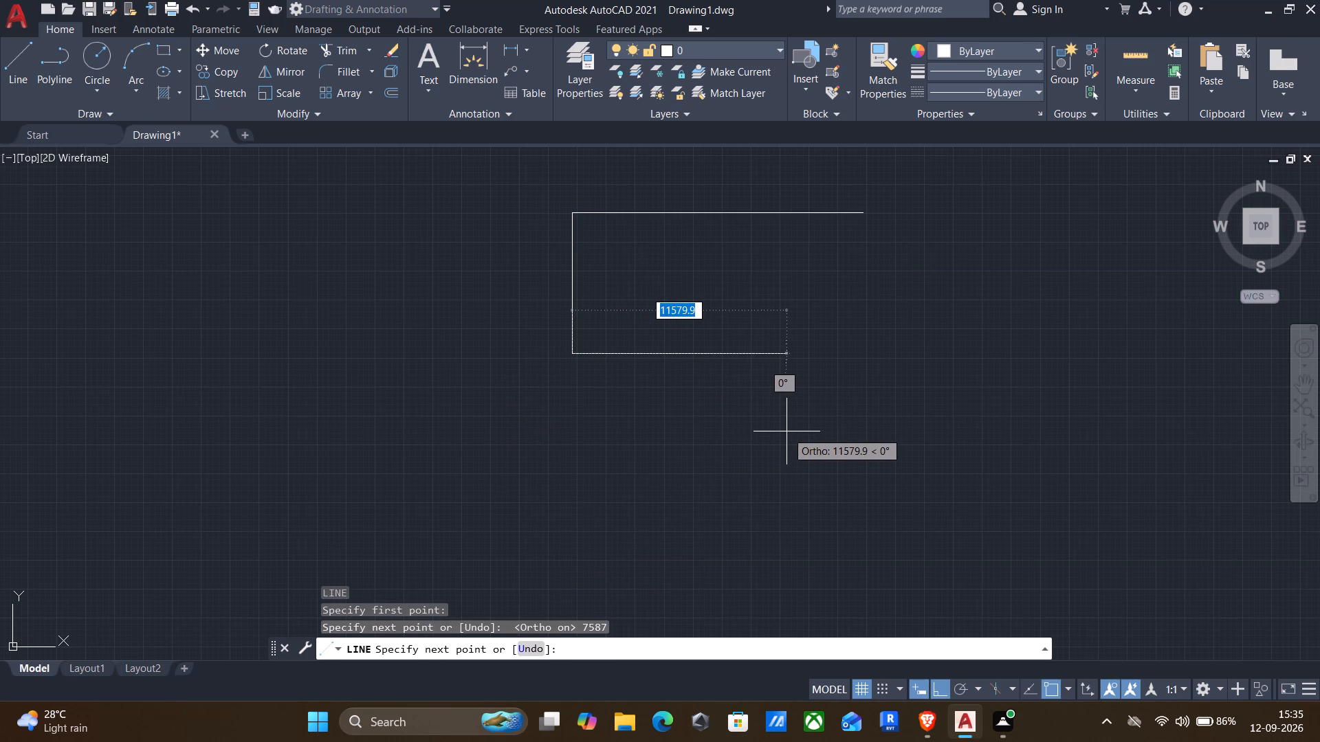
key("Return")
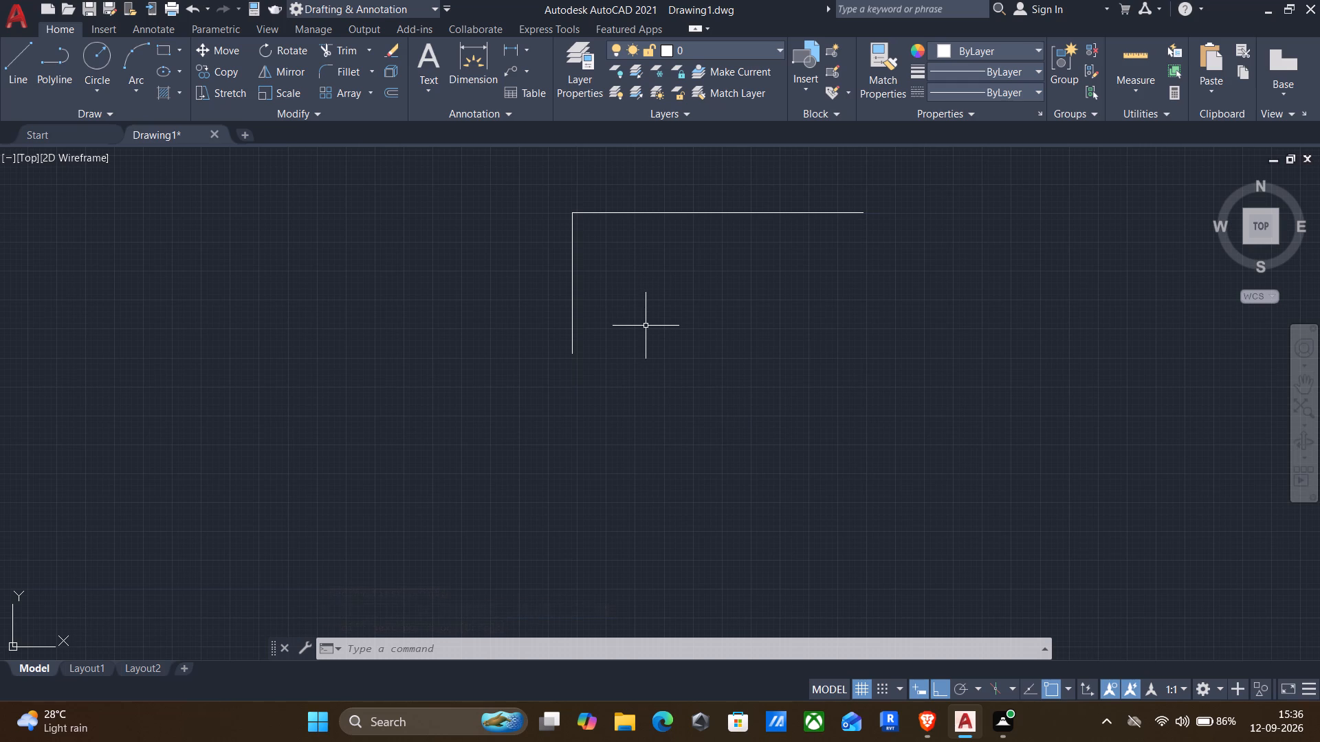
Offset the vertical line 230 mm to its right, towards the inside of the outline.
key("o")
key("Return")
left_click(569, 297)
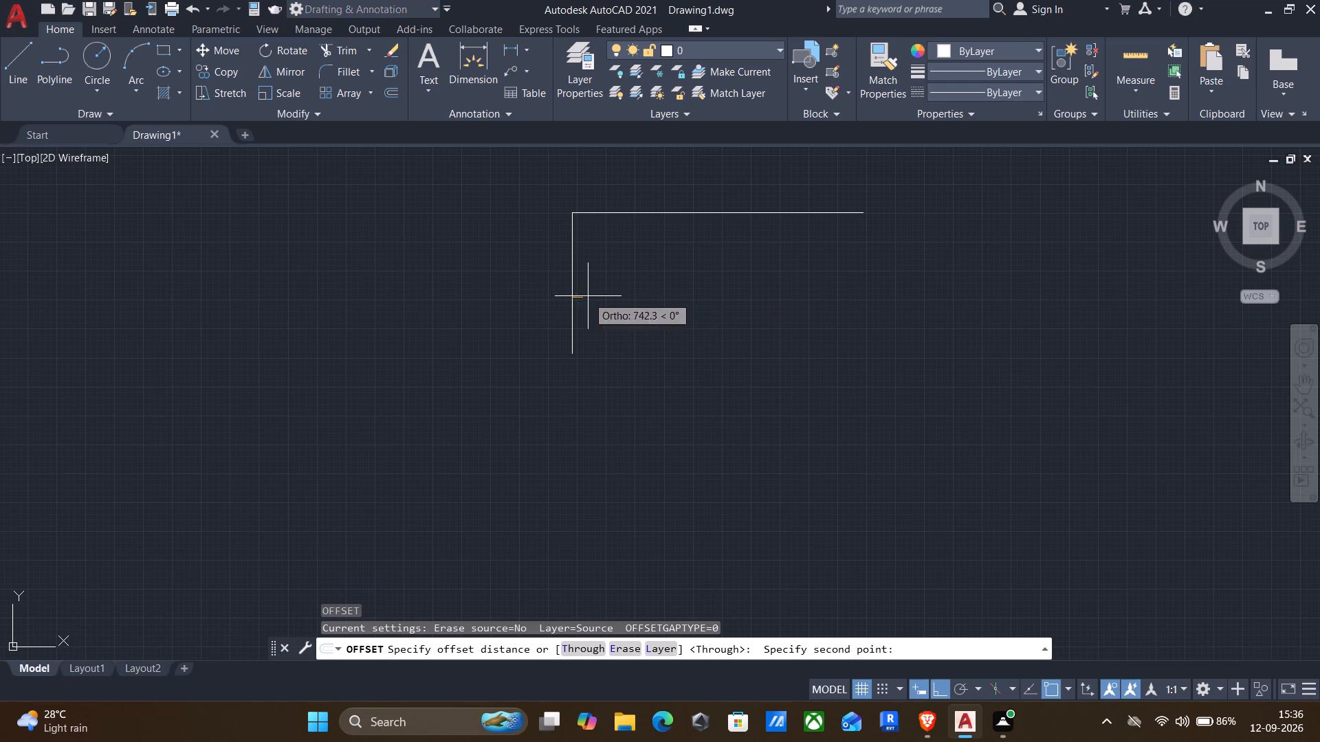
left_click(591, 296)
left_click(575, 291)
left_click(571, 291)
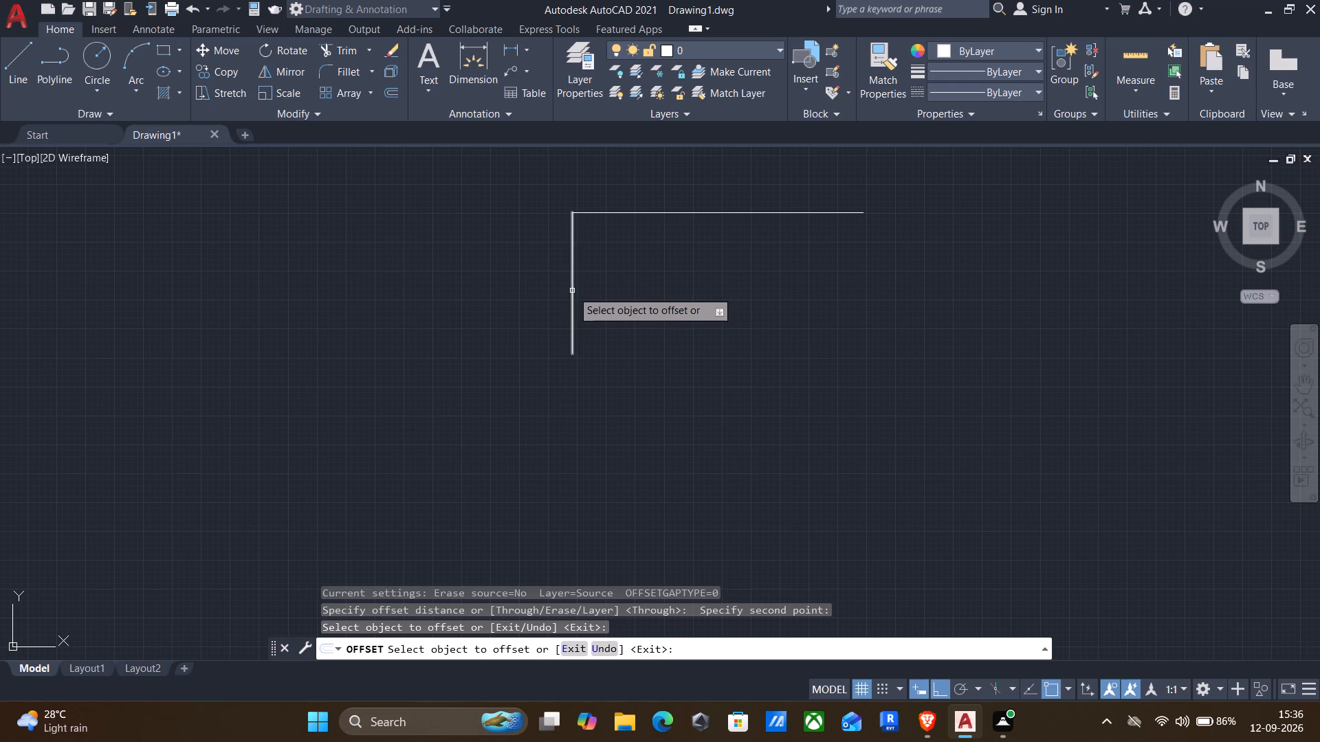
type("230")
key("Return")
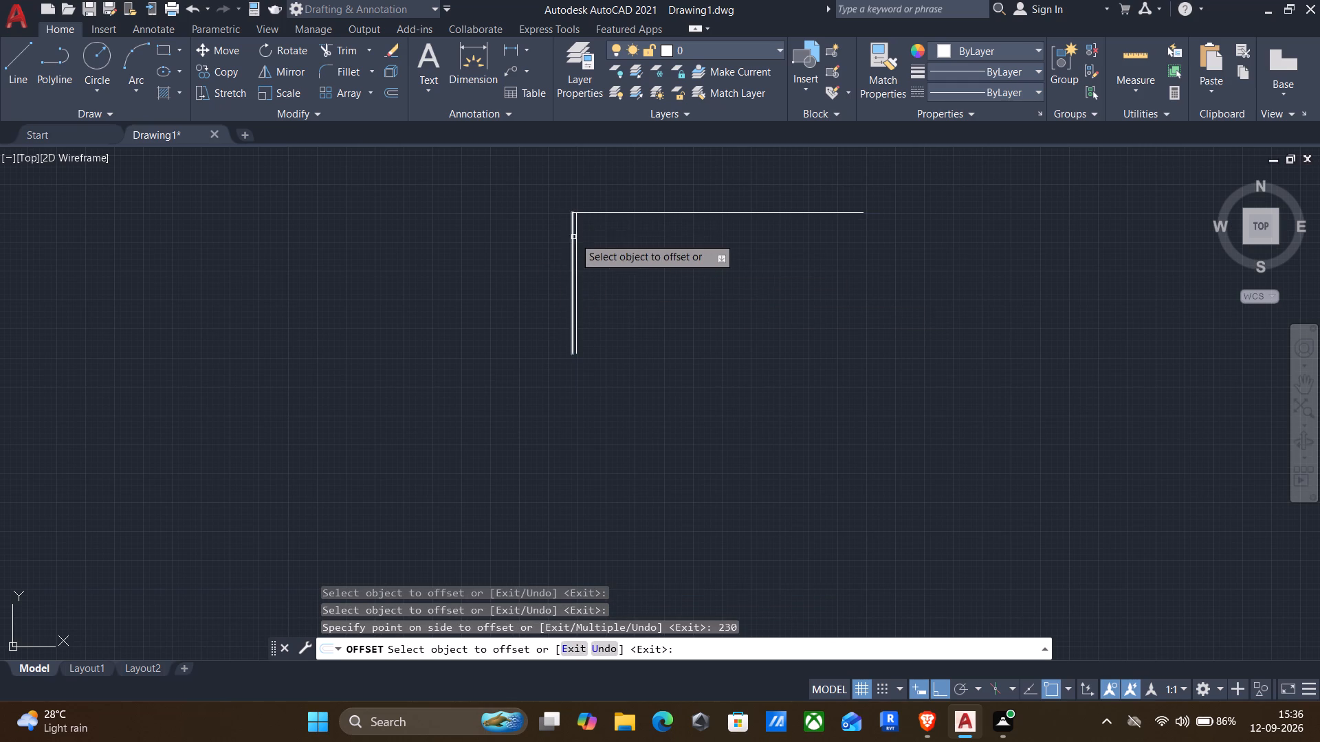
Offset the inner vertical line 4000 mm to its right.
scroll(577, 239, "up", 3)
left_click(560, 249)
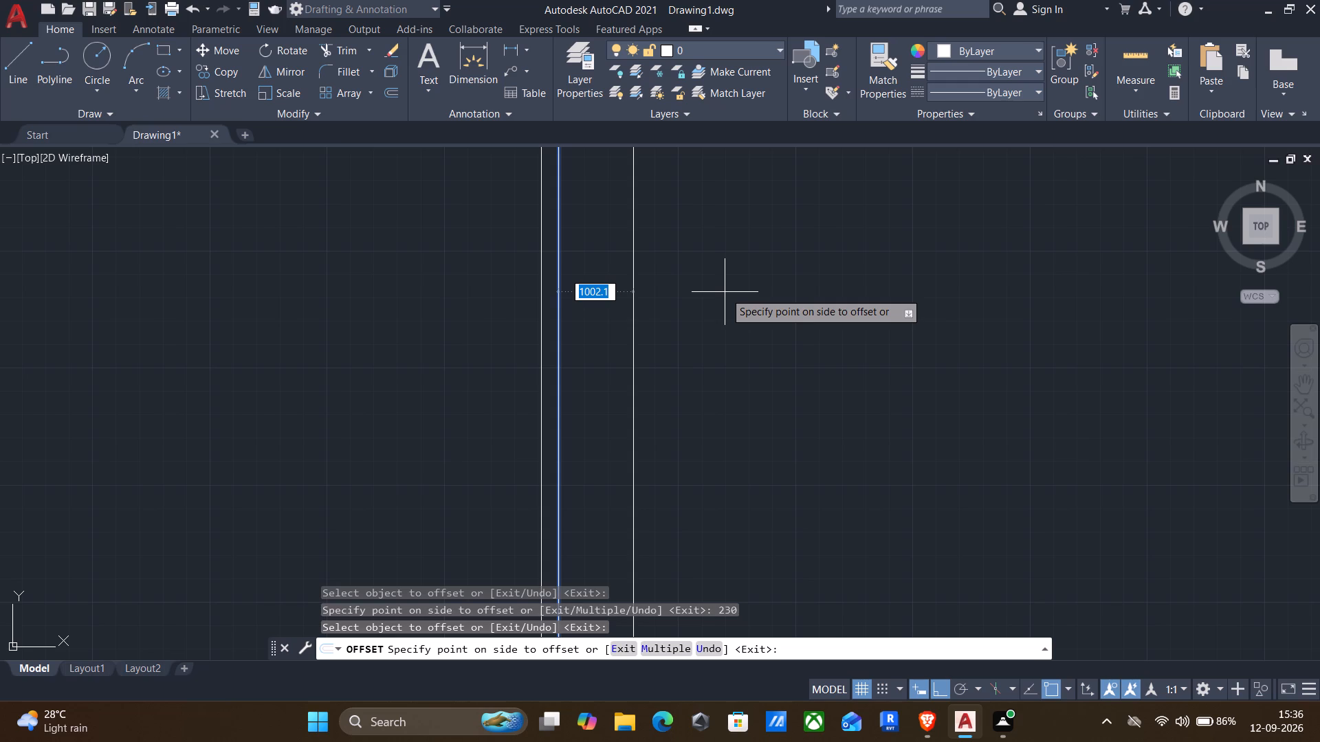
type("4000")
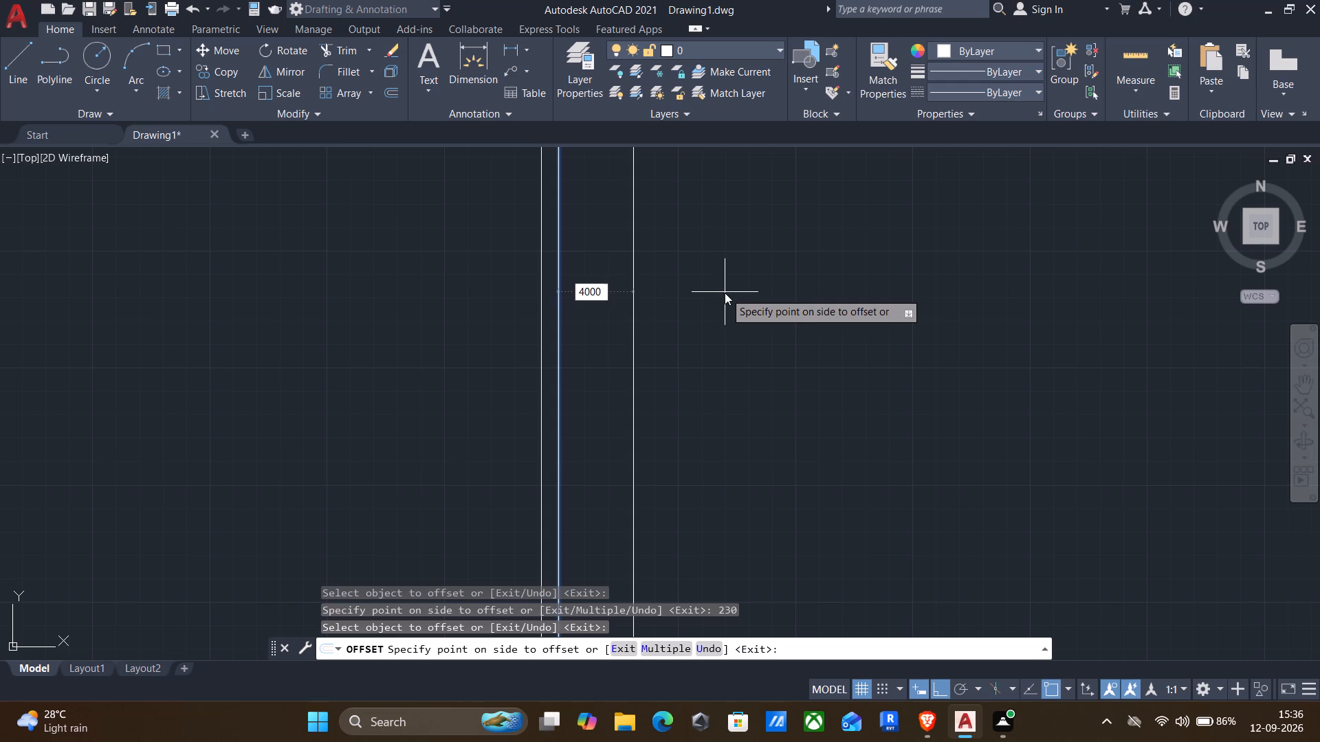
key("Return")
Offset the top horizontal line 230 mm downward.
scroll(725, 292, "down", 3)
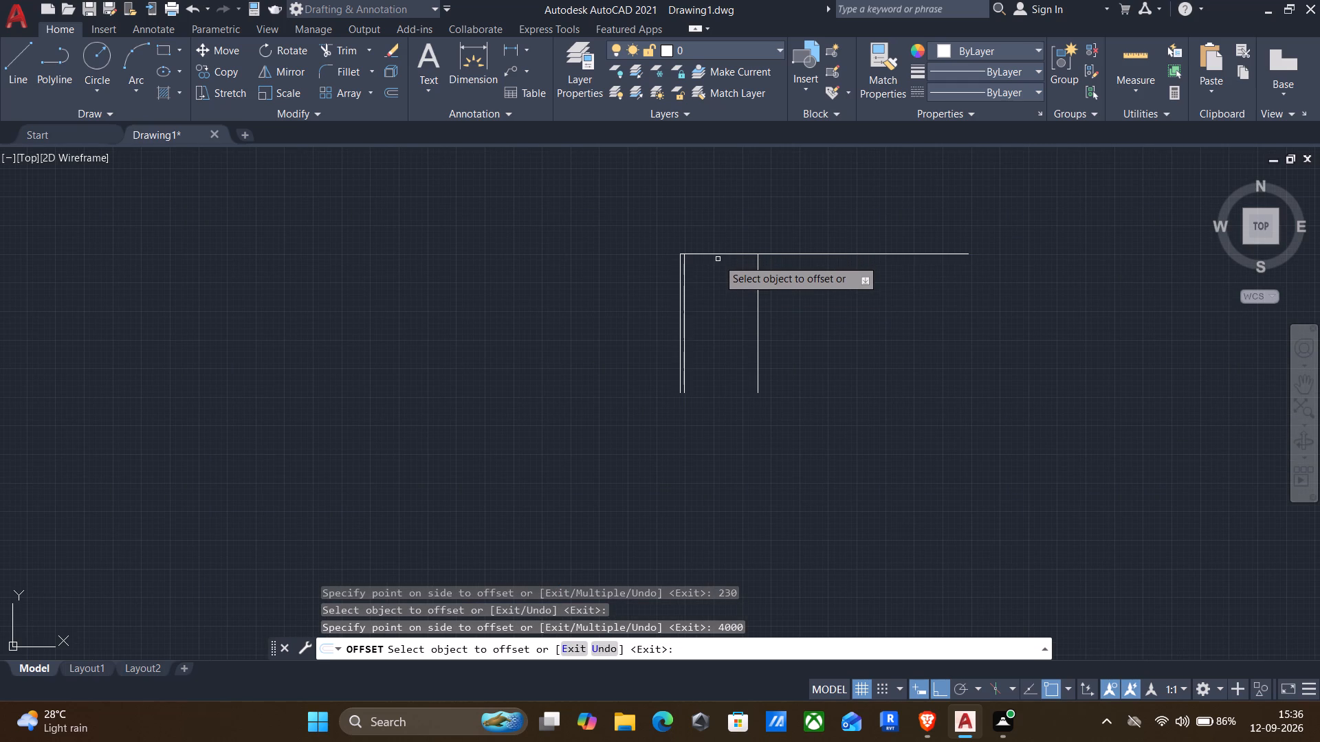
left_click(719, 253)
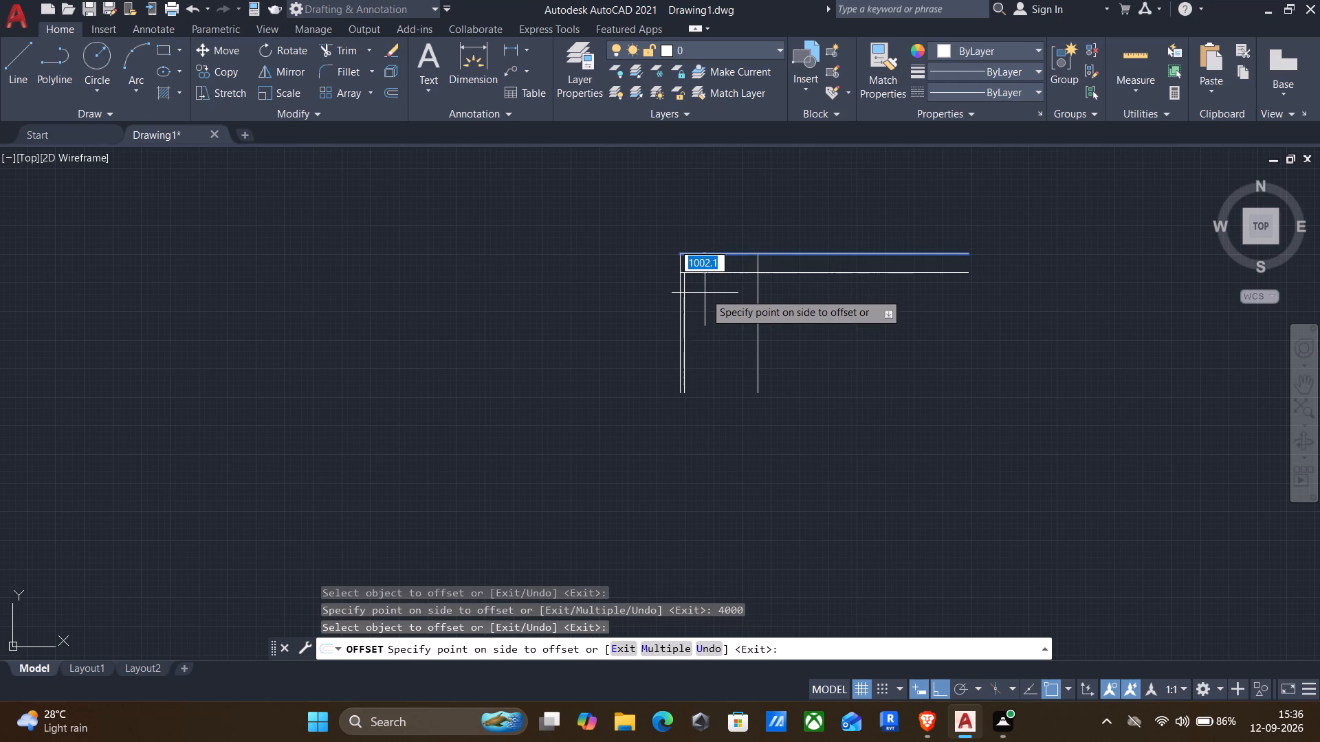
type("230")
key("Return")
Offset the inner line of the top horizontal pair 5400 mm downward.
scroll(723, 243, "up", 3)
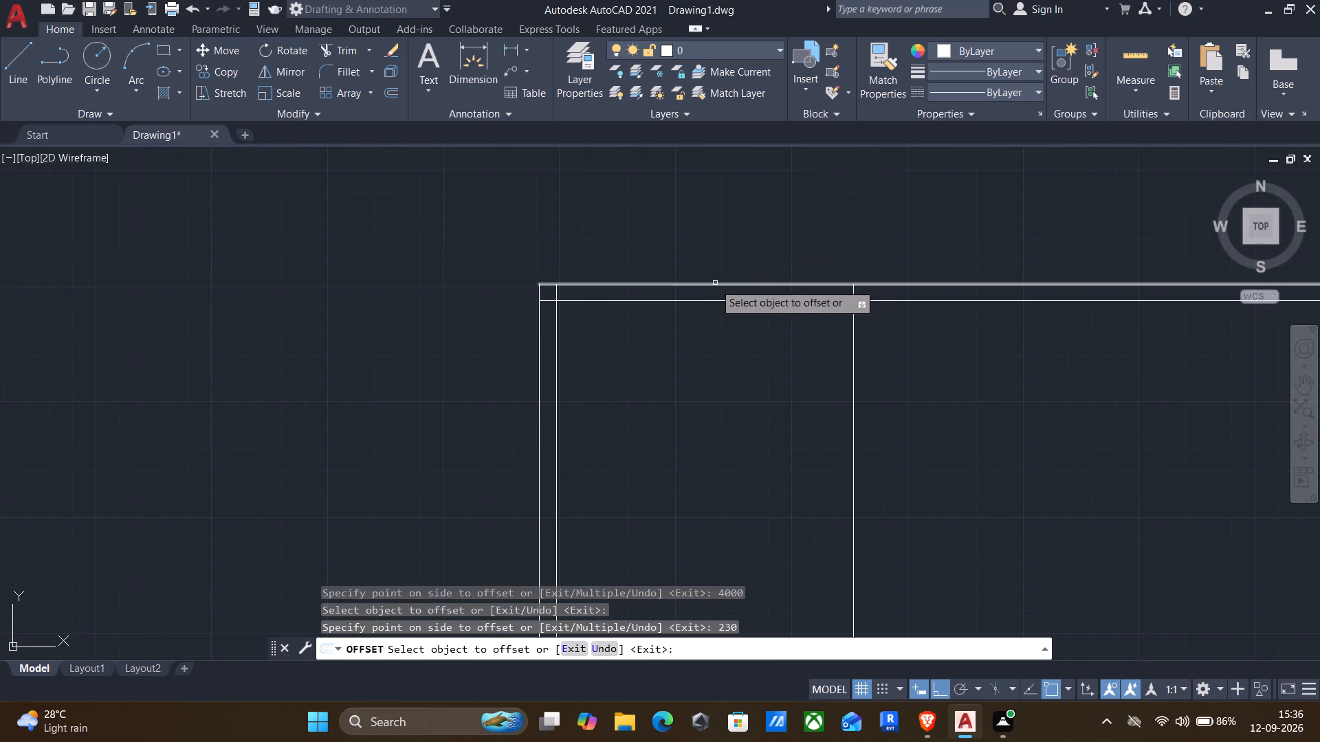
left_click(698, 302)
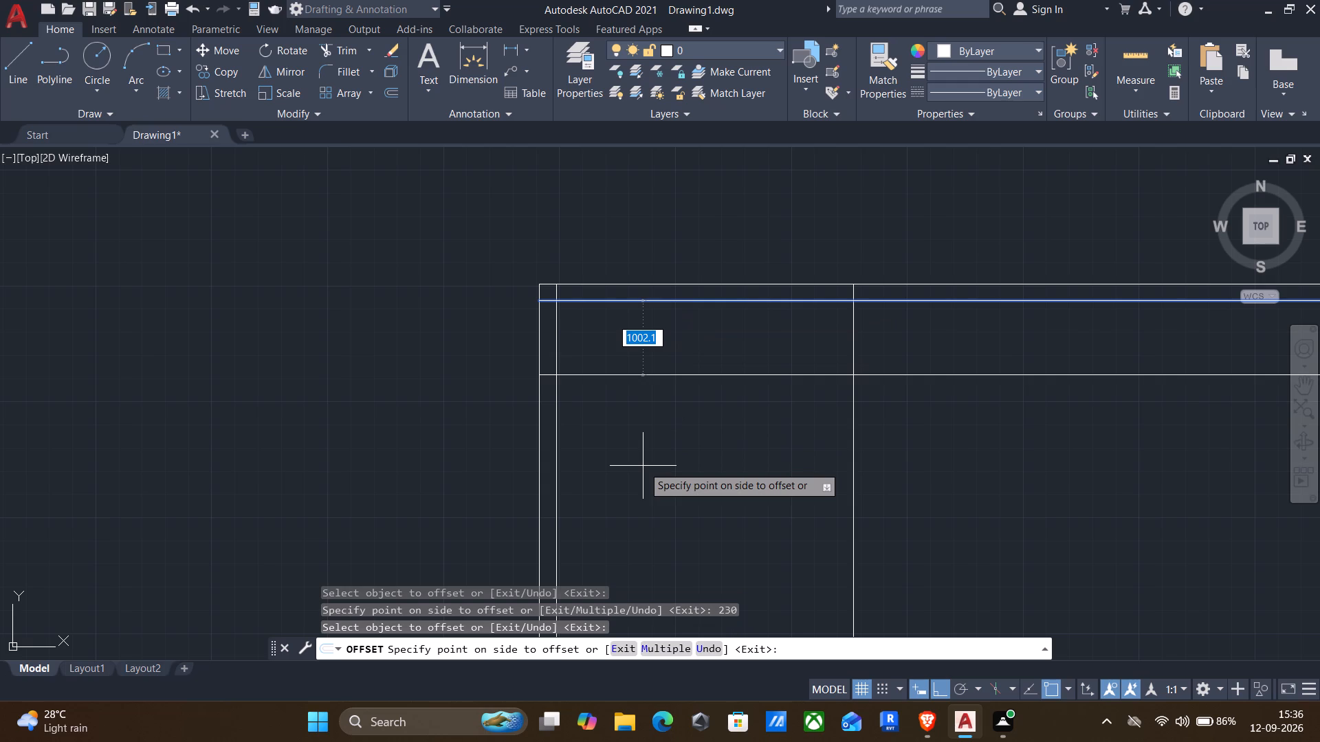
type("5400")
key("Return")
Offset the lowest horizontal line 230 mm downward to form the second line of the middle pair.
scroll(644, 469, "down", 2)
middle_click_drag(651, 475, 696, 414)
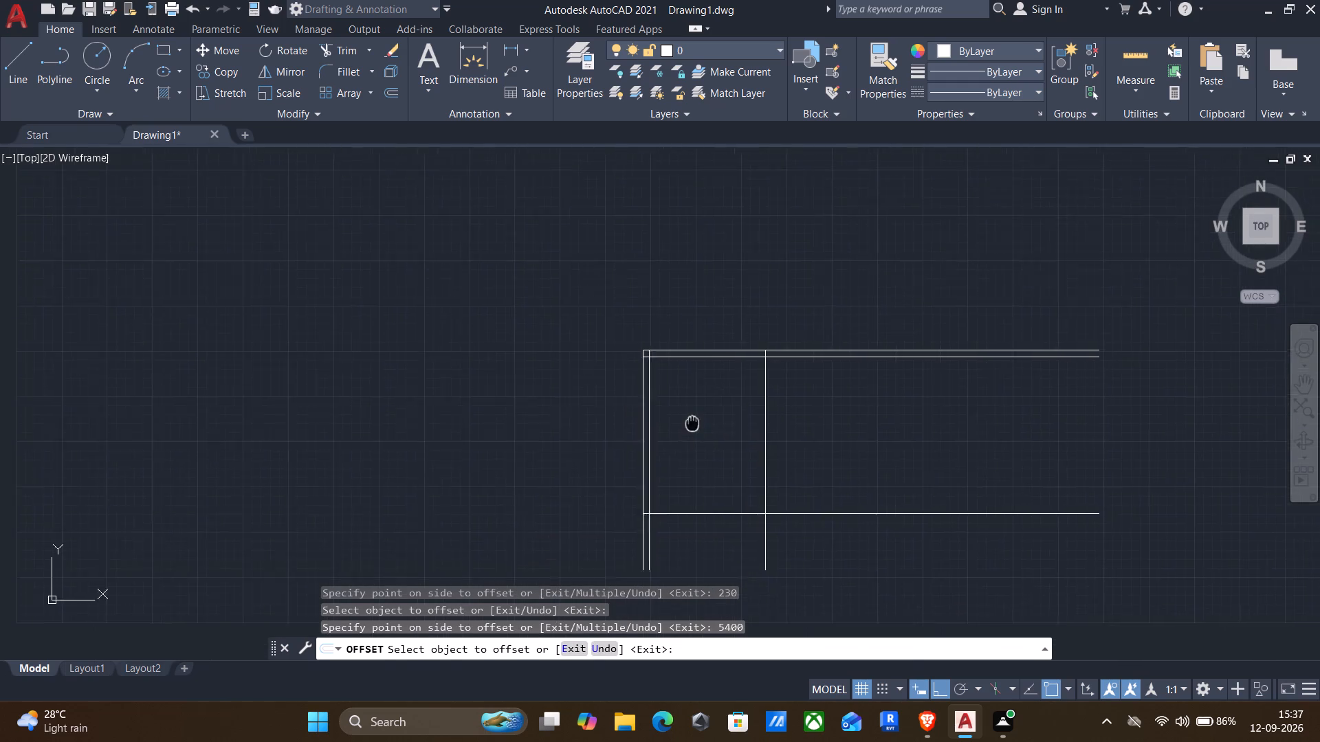
middle_click_drag(696, 414, 708, 391)
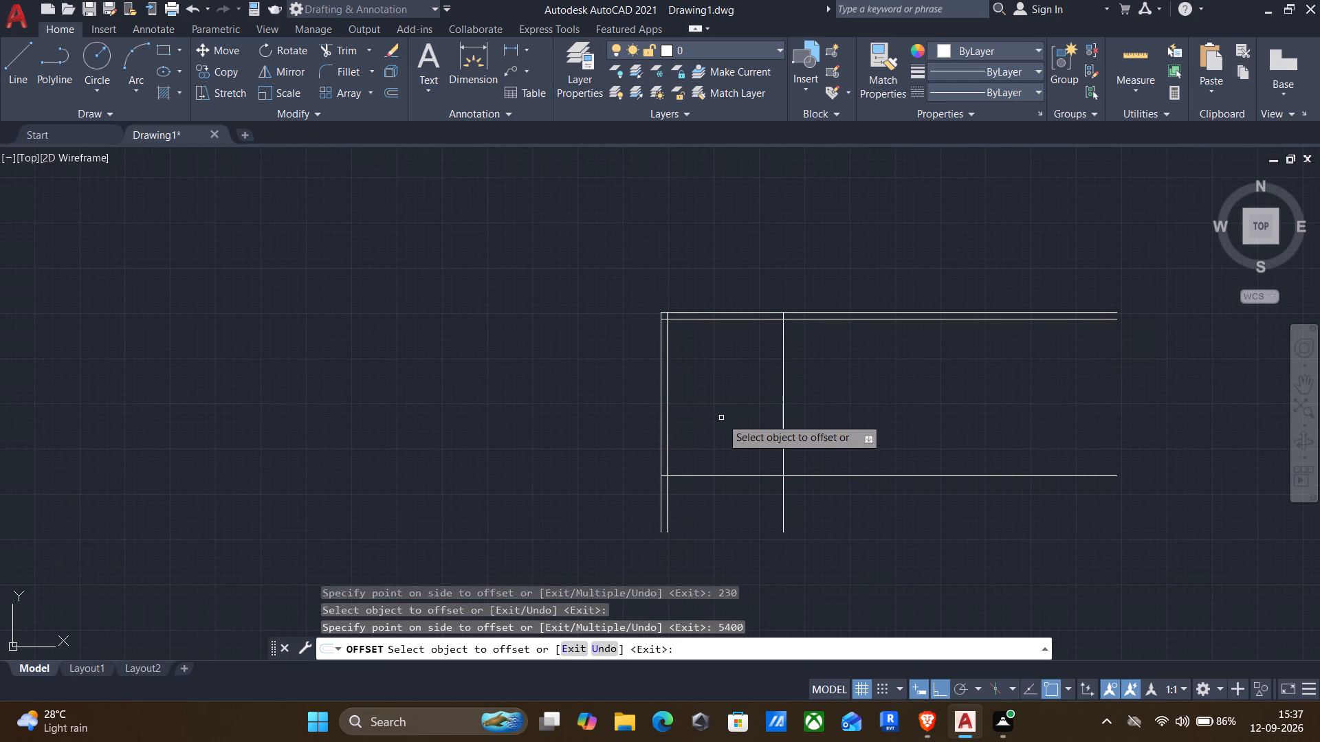
left_click(749, 473)
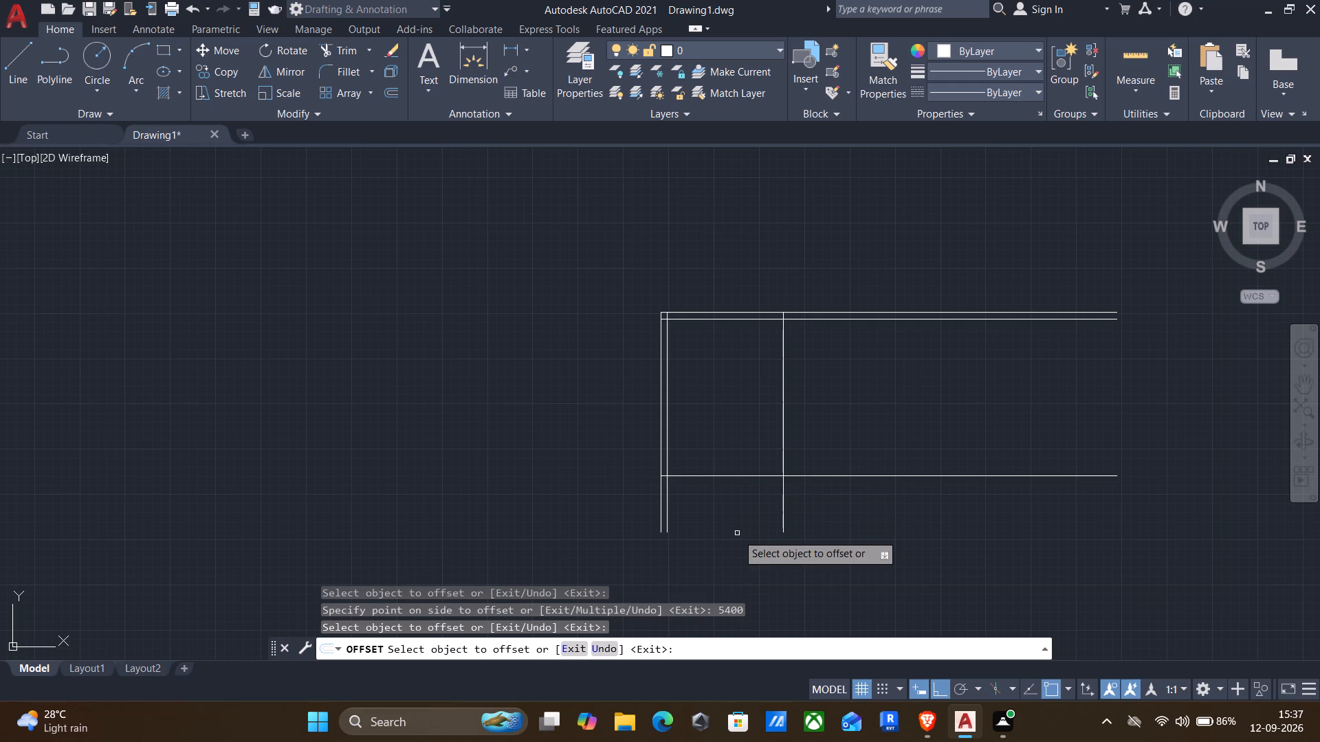
left_click(729, 477)
key("2")
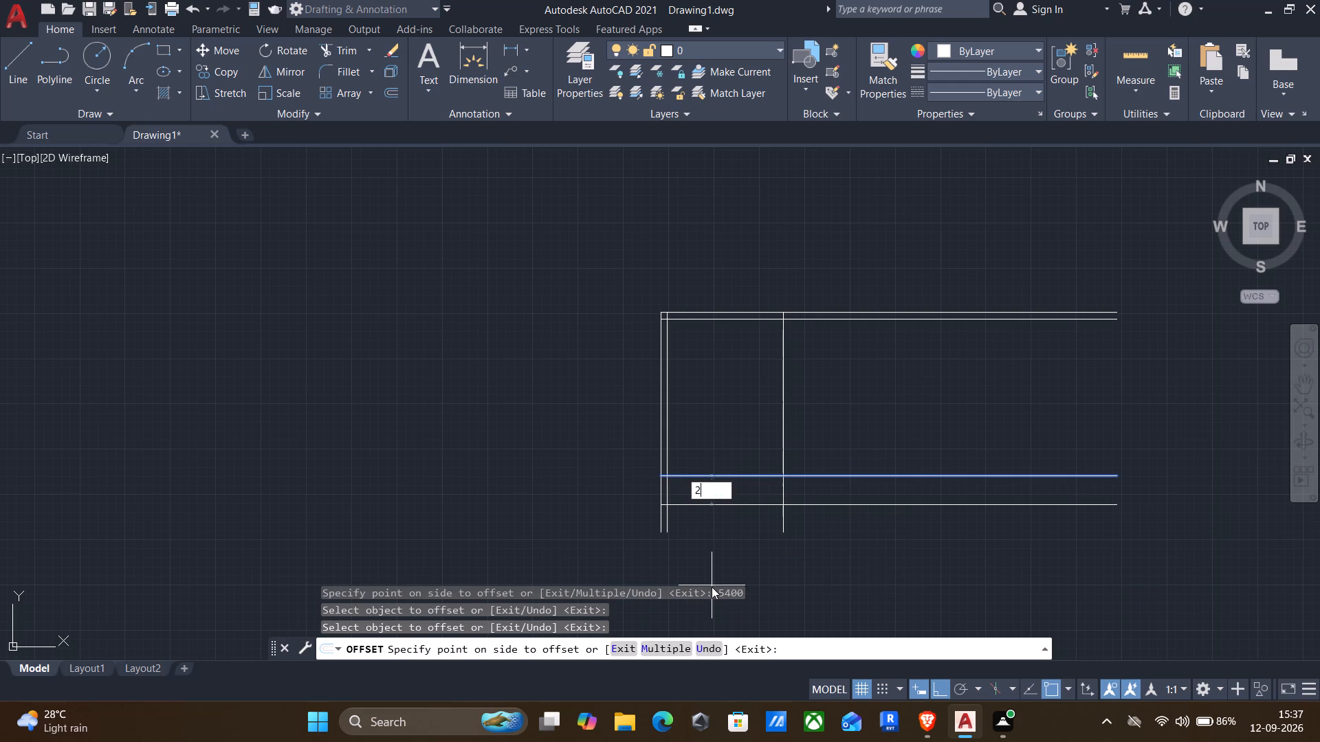
type("30")
key("Return")
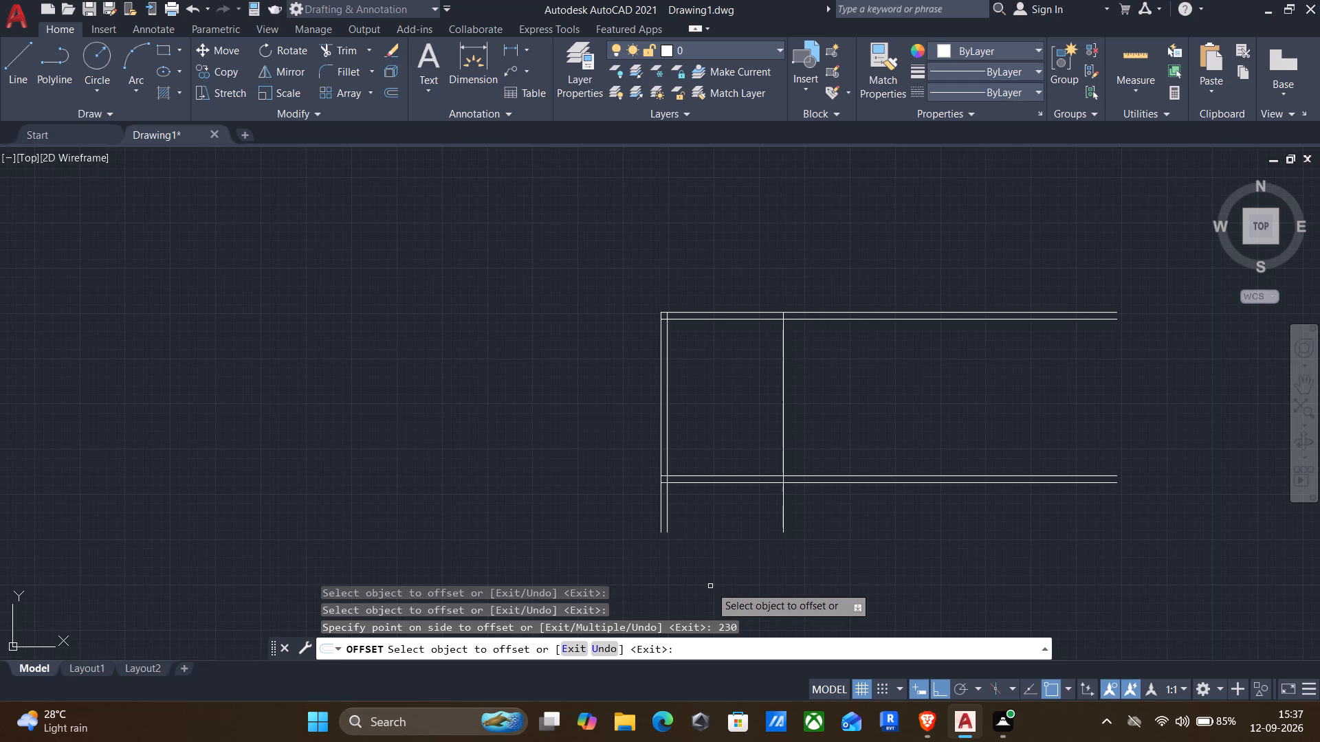
Offset the lower line of the middle horizontal pair 1800 mm downward, and end the Offset command.
left_click(723, 484)
type("1800")
key("Return")
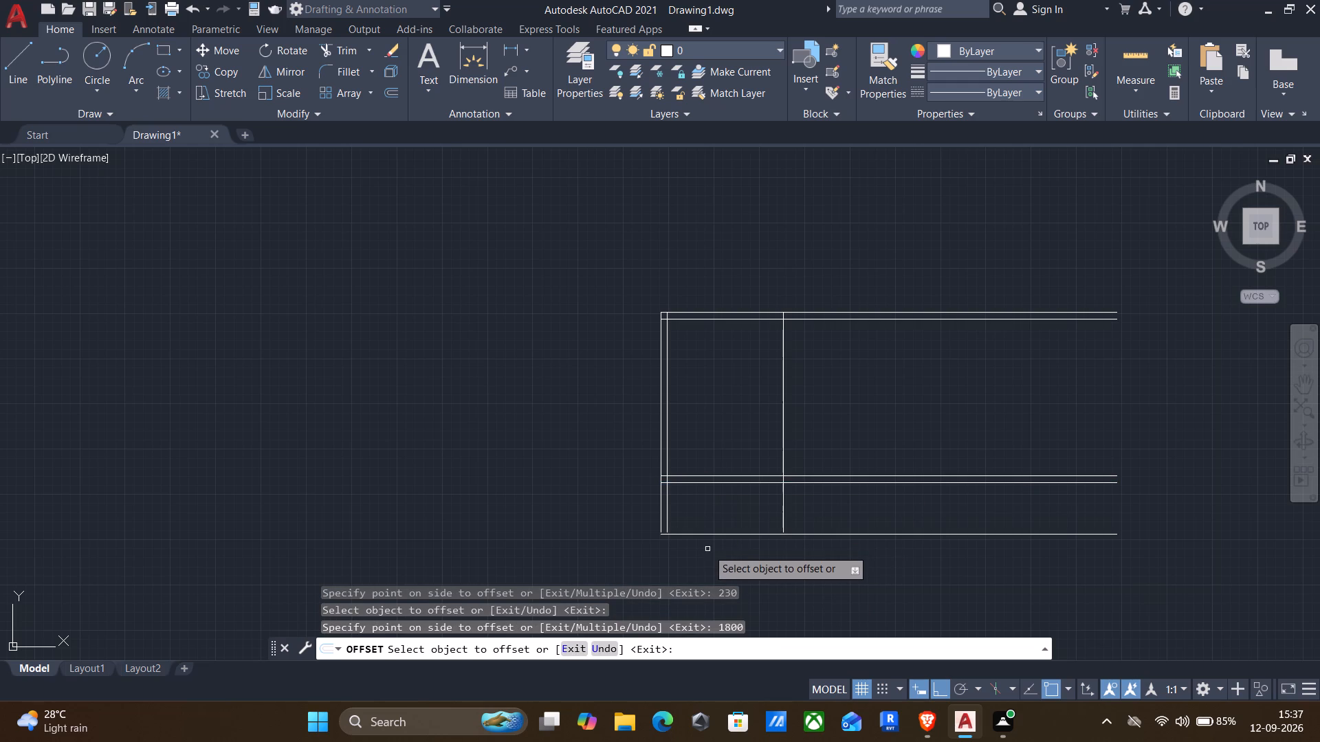
middle_click_drag(706, 550, 789, 458)
scroll(706, 551, "down", 1)
scroll(759, 453, "up", 4)
scroll(687, 365, "up", 3)
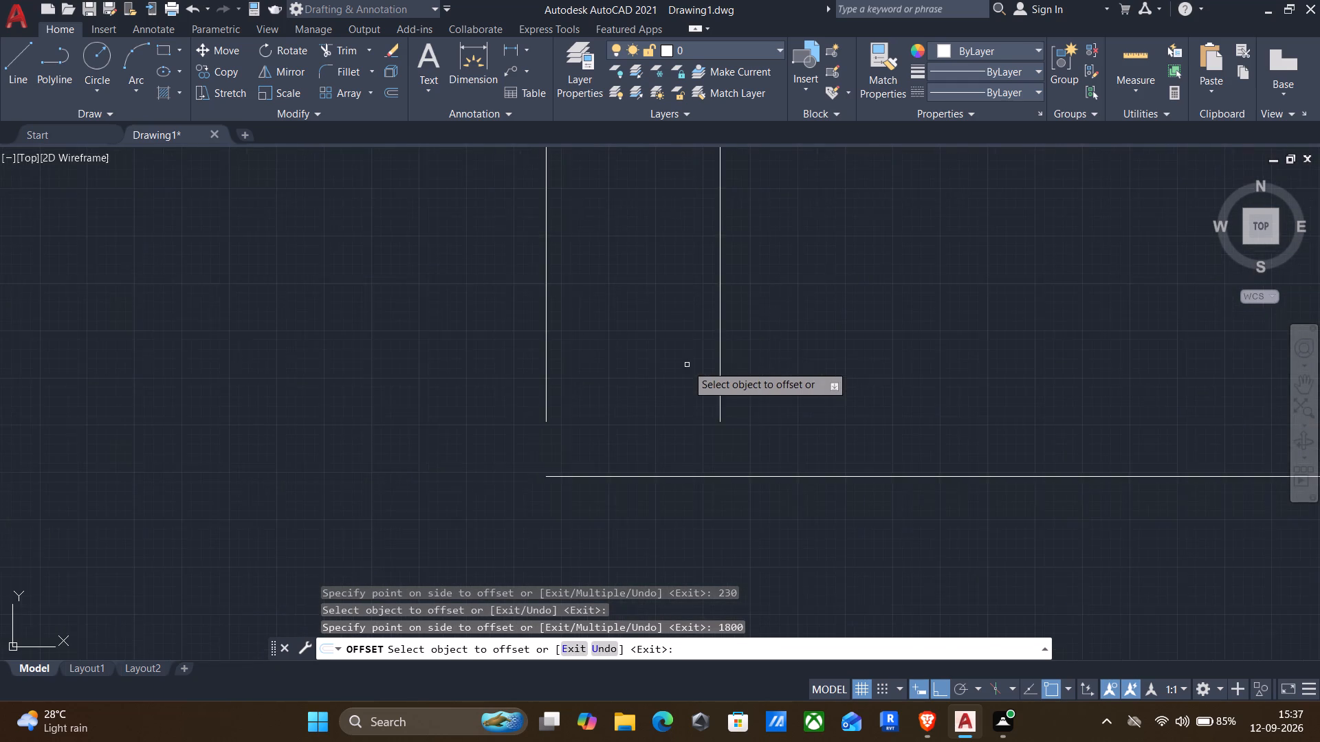
scroll(692, 396, "down", 4)
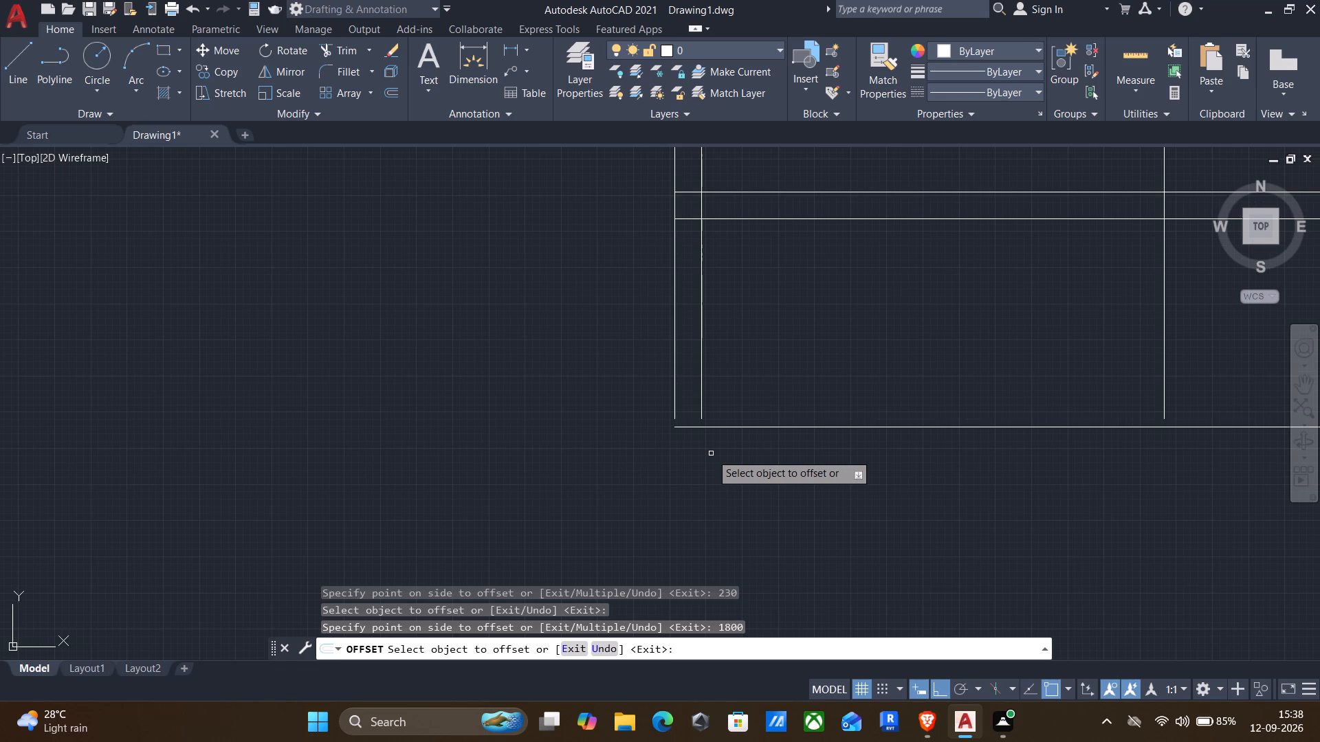
key("Escape")
Join the outer left vertical line to the bottom horizontal line in a sharp corner using Fillet with radius 0.
key("f")
key("Return")
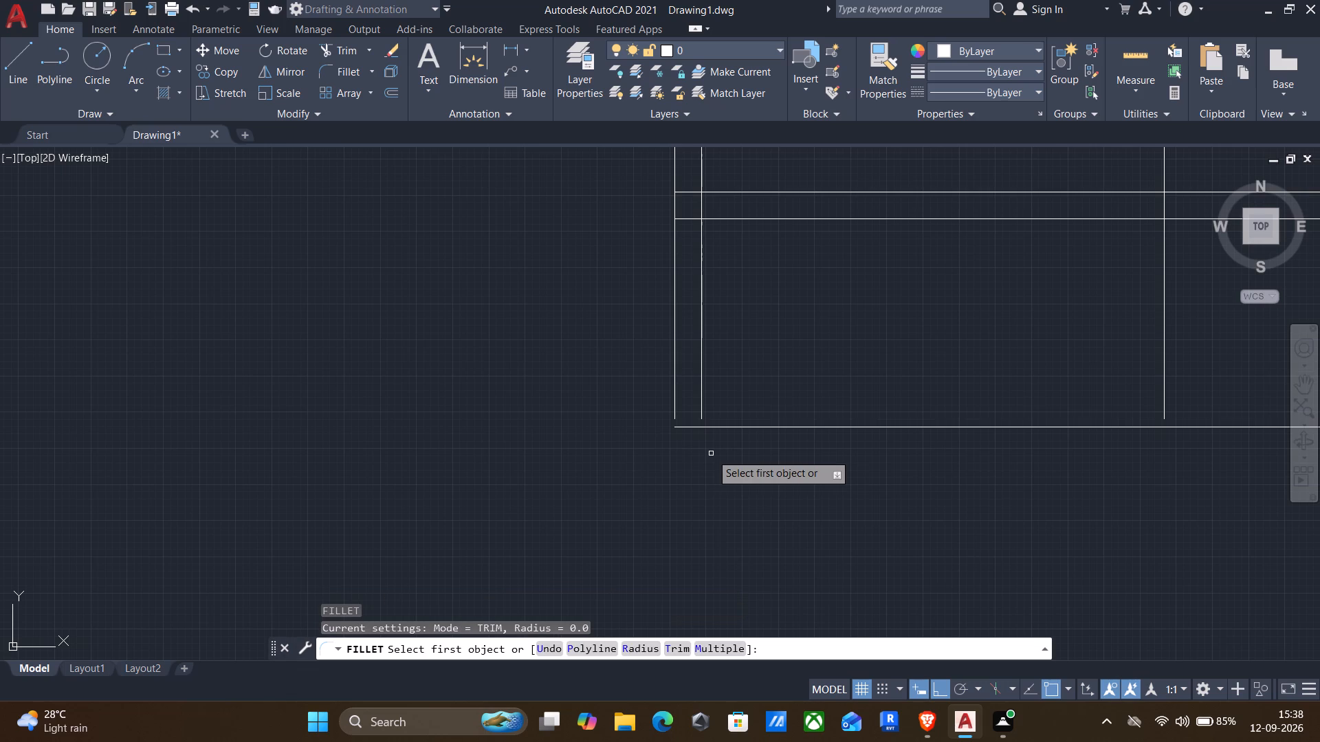
left_click(672, 380)
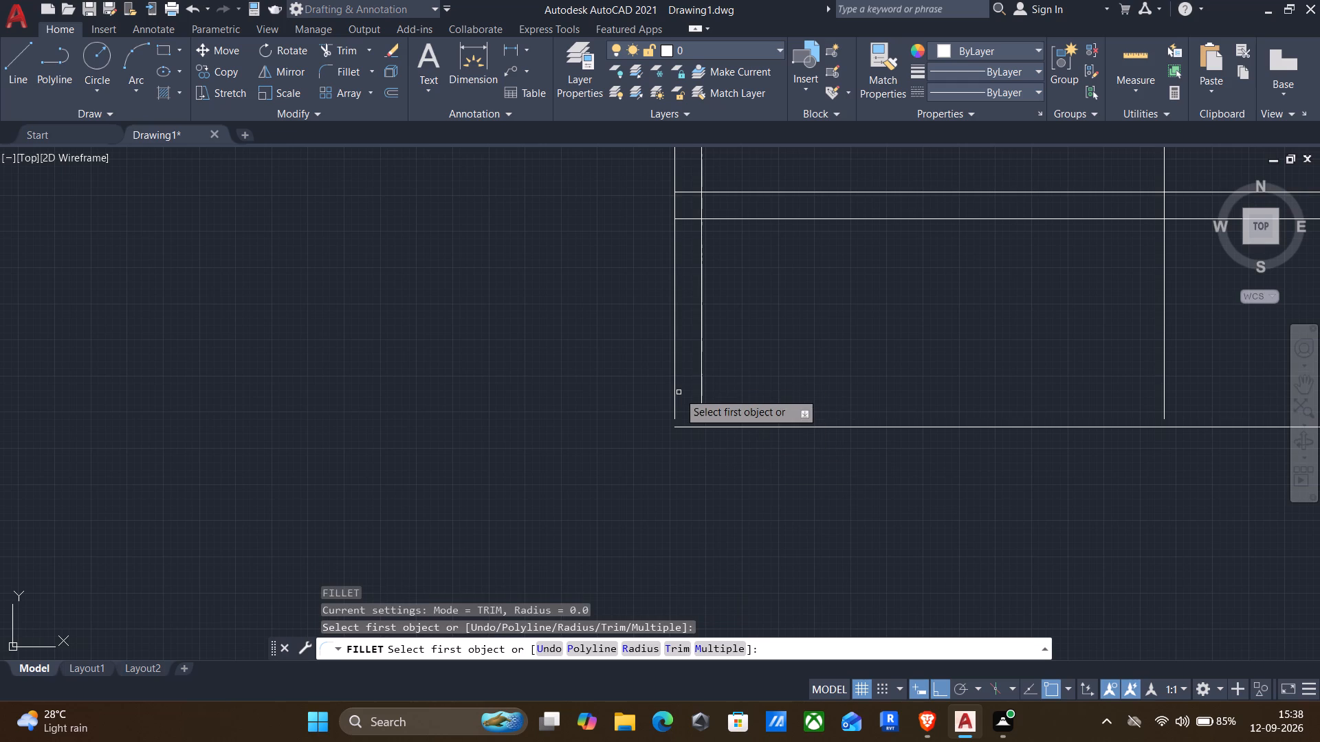
left_click(678, 392)
left_click(674, 392)
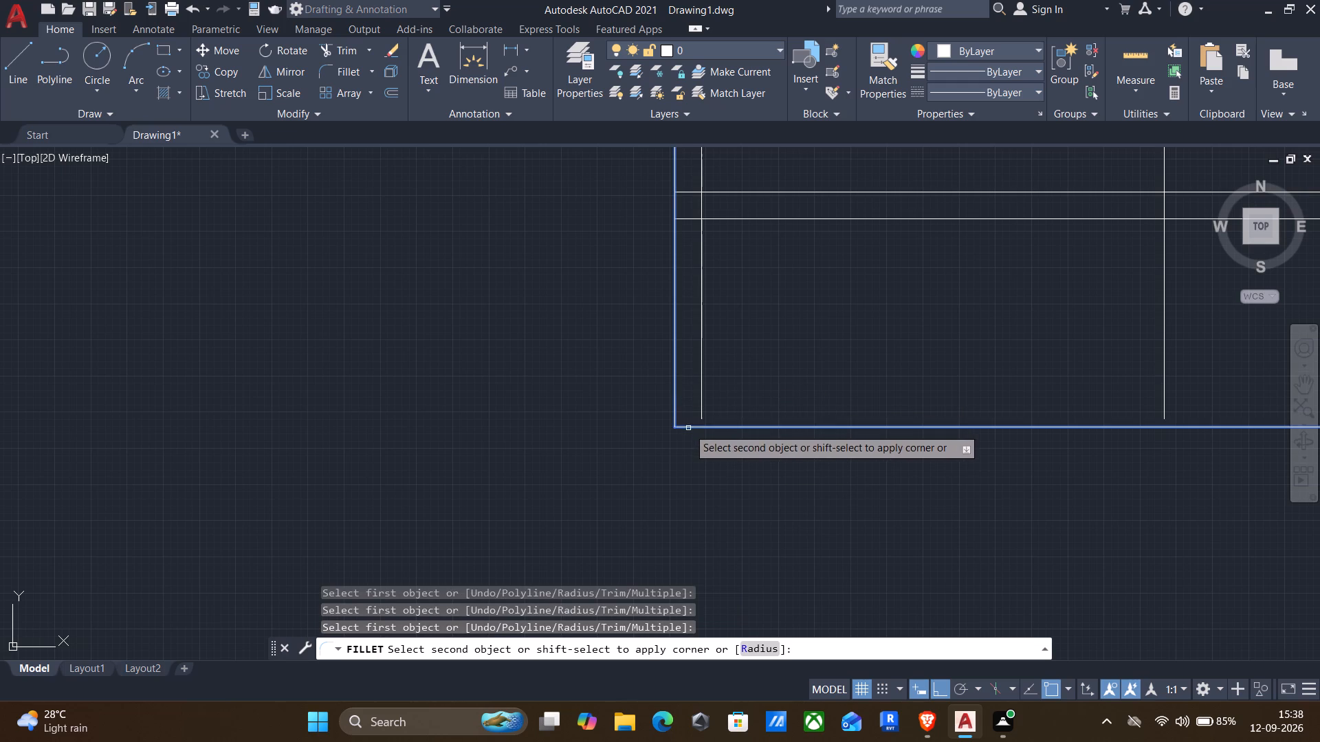
left_click(688, 428)
Check the outline's overall height along the left side, from the bottom-left corner to the top-left corner.
scroll(641, 413, "down", 1)
key("l")
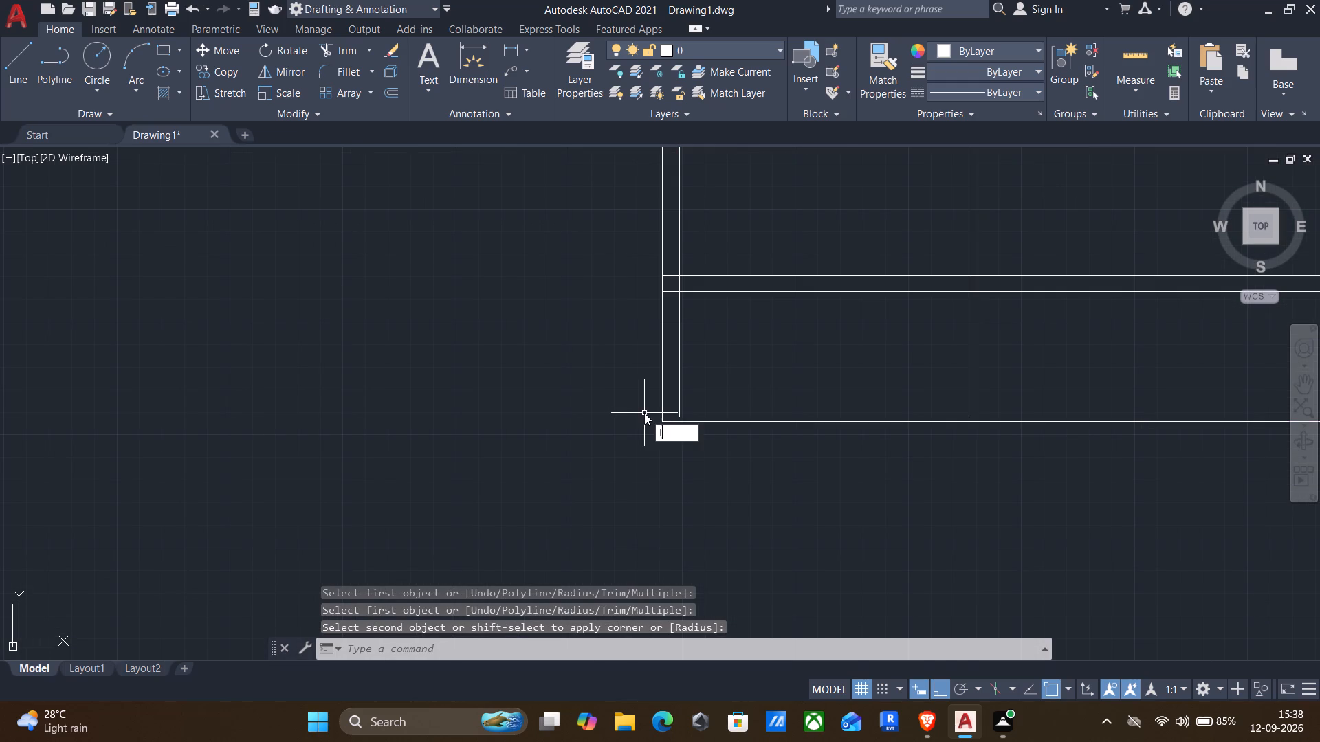
key("Return")
left_click(663, 425)
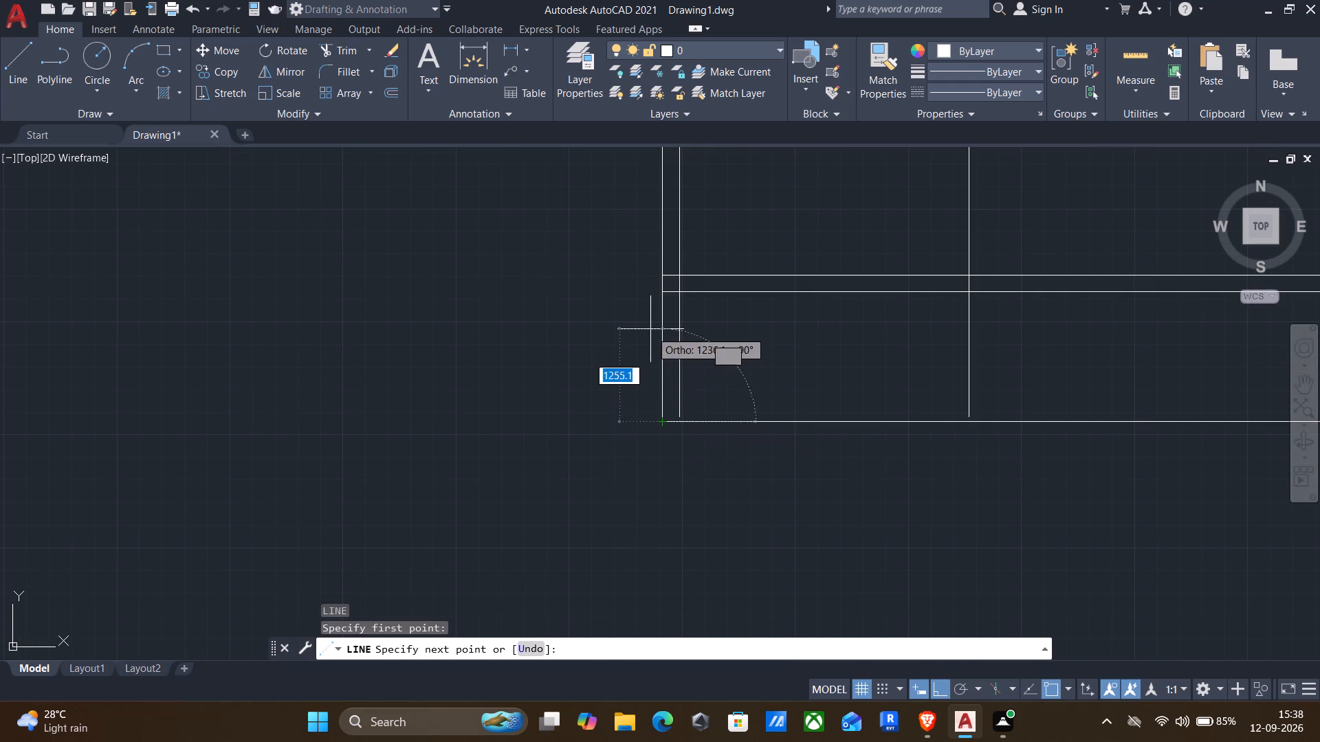
middle_click_drag(650, 326, 517, 717)
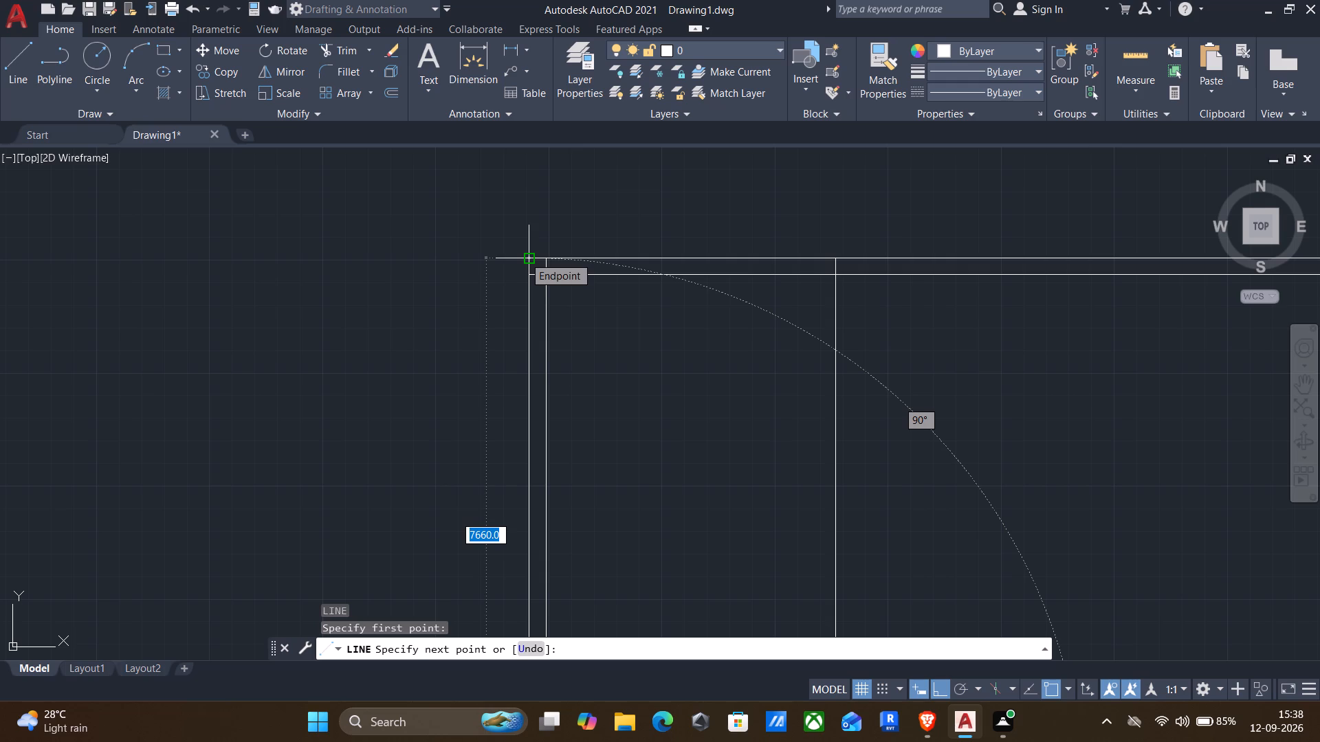
key("Escape")
Erase the top and middle pairs of horizontal lines together with the vertical line to the right of the left pair.
scroll(524, 256, "down", 1)
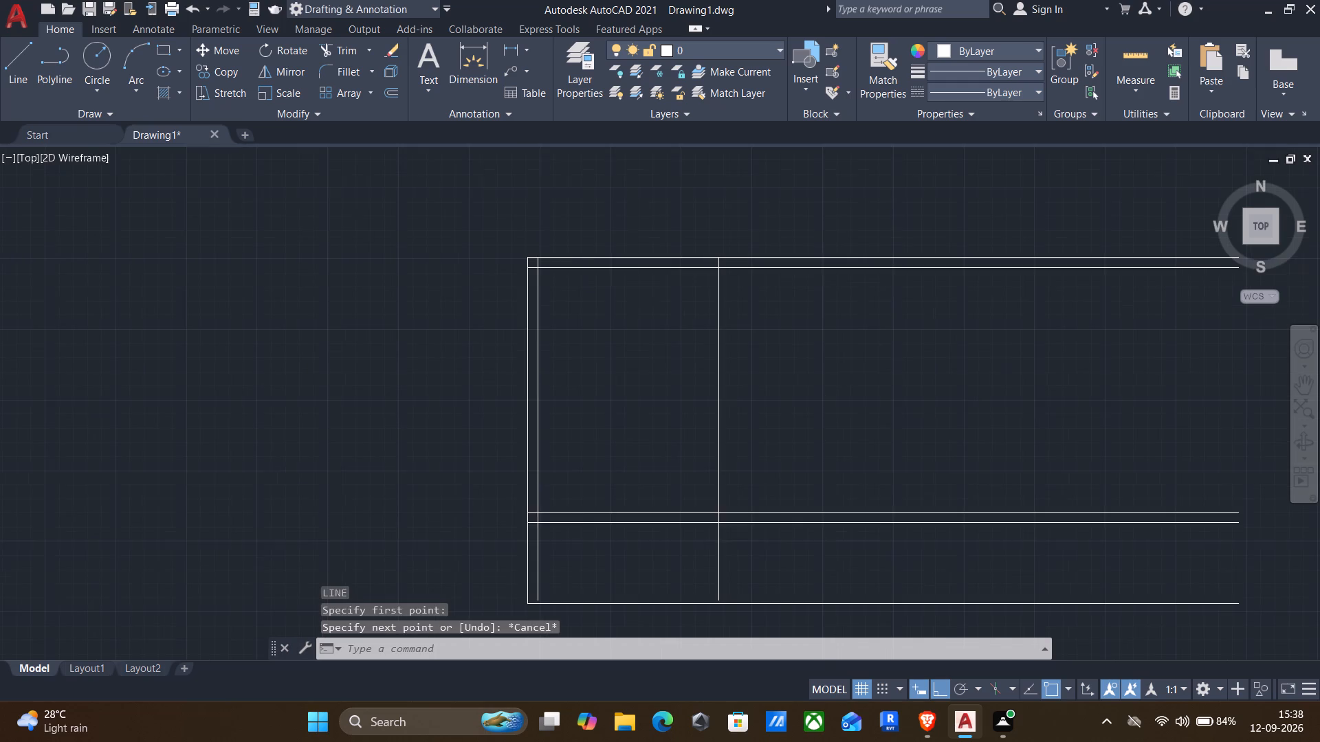
scroll(525, 258, "down", 3)
scroll(583, 396, "up", 2)
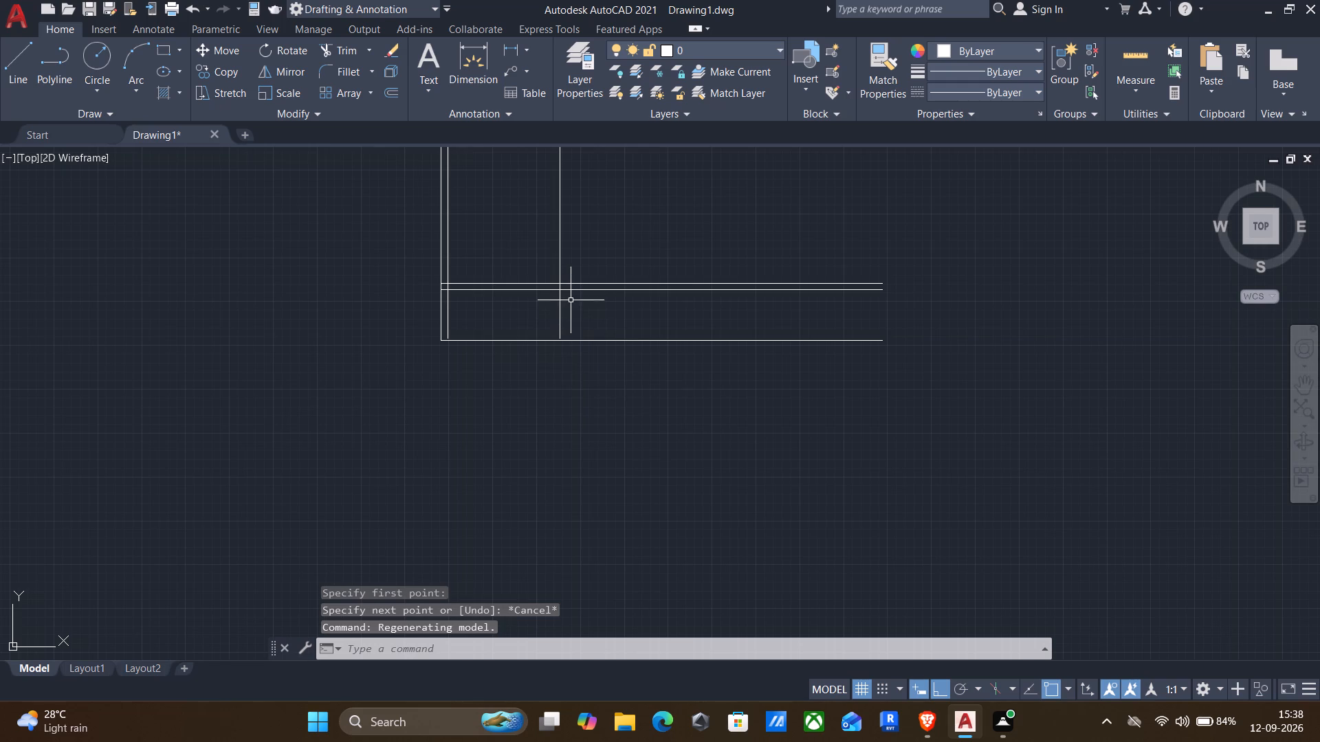
middle_click_drag(571, 300, 577, 368)
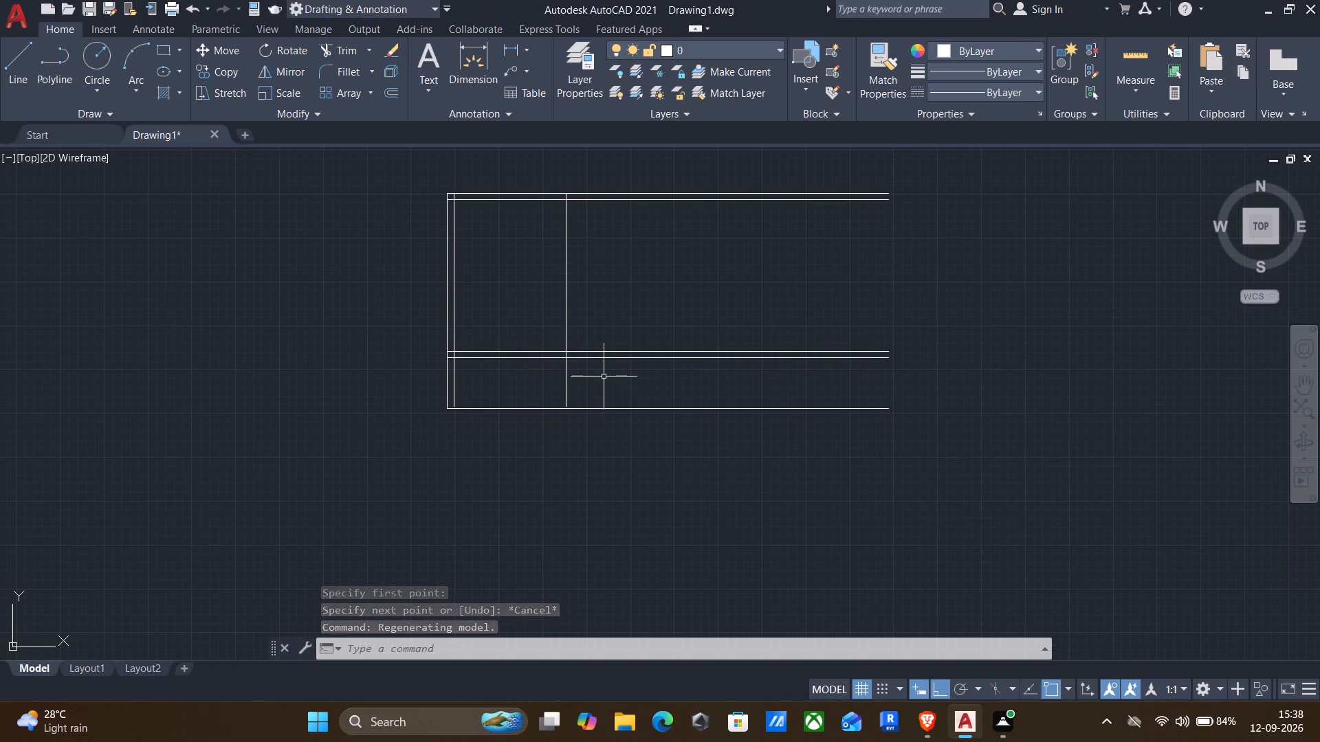
left_click(604, 376)
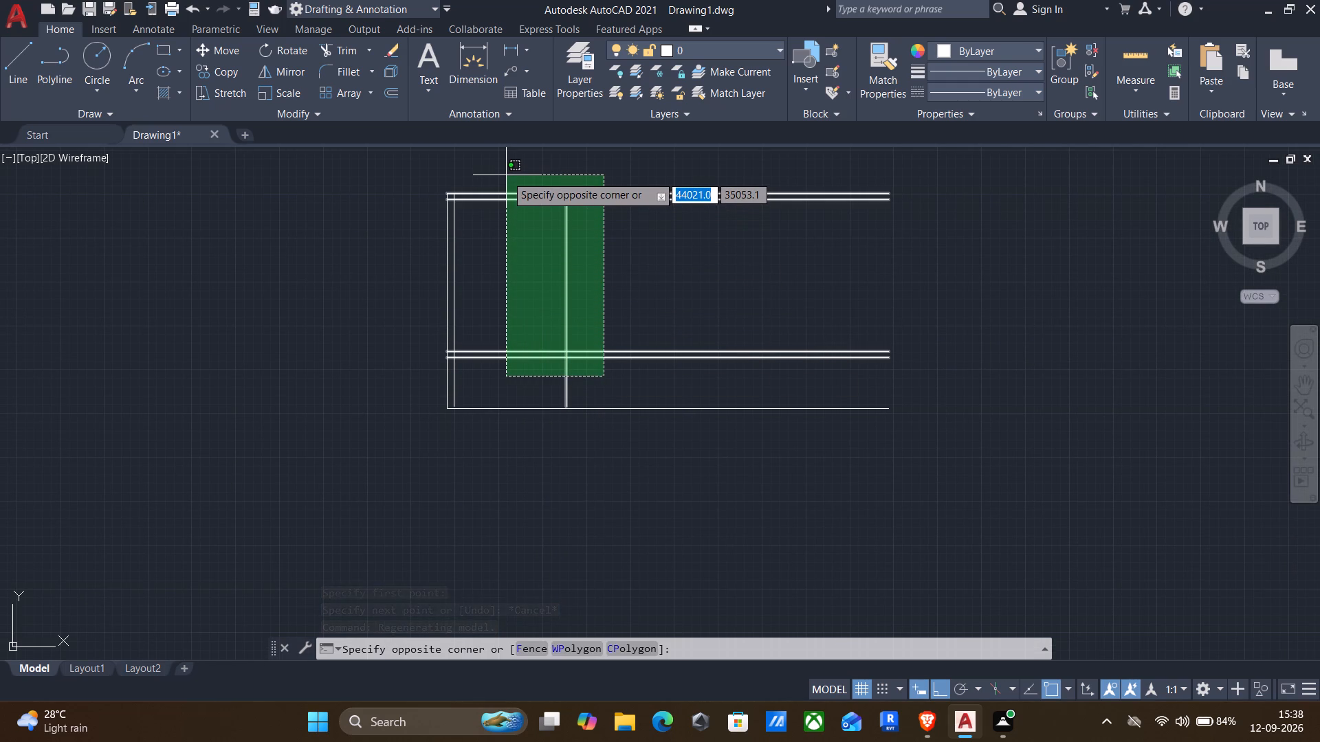
left_click(506, 175)
key("Delete")
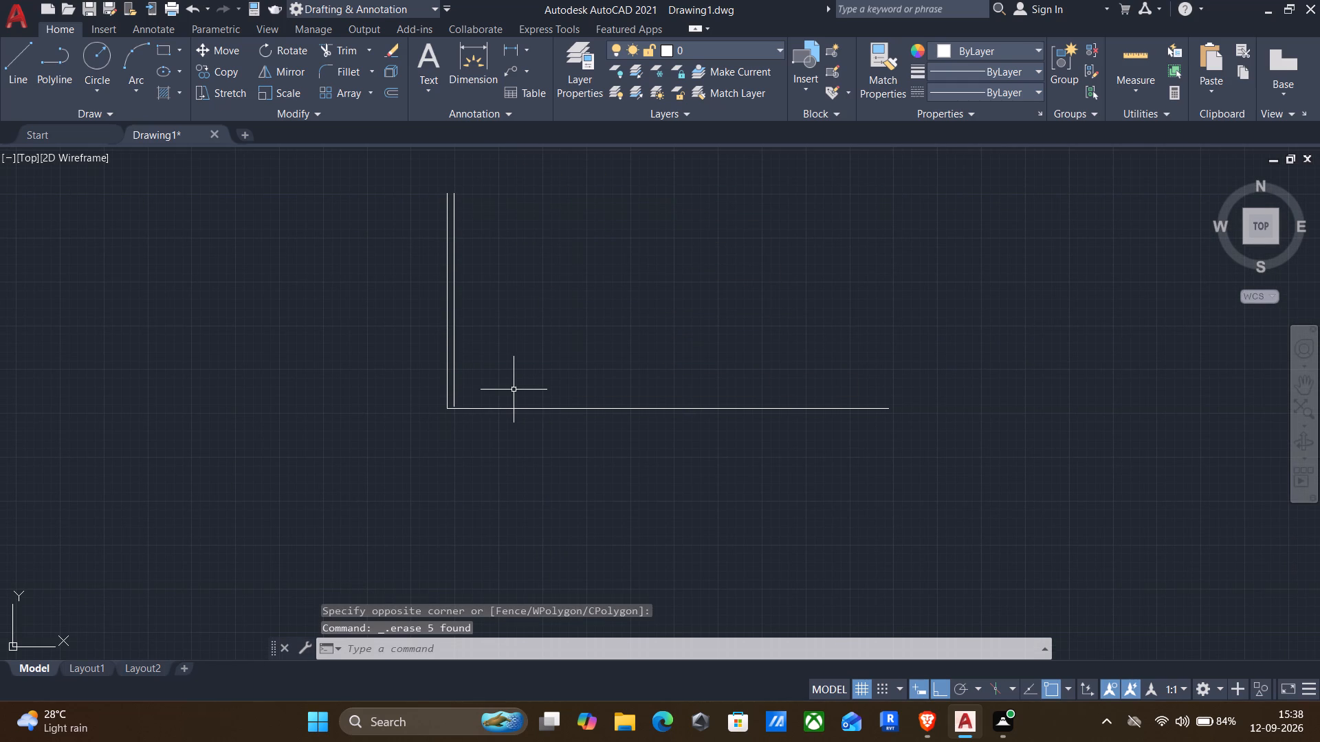
Offset the bottom horizontal line 1800 mm upward, and offset that copy a further 230 mm upward as a wall pair.
key("o")
key("Return")
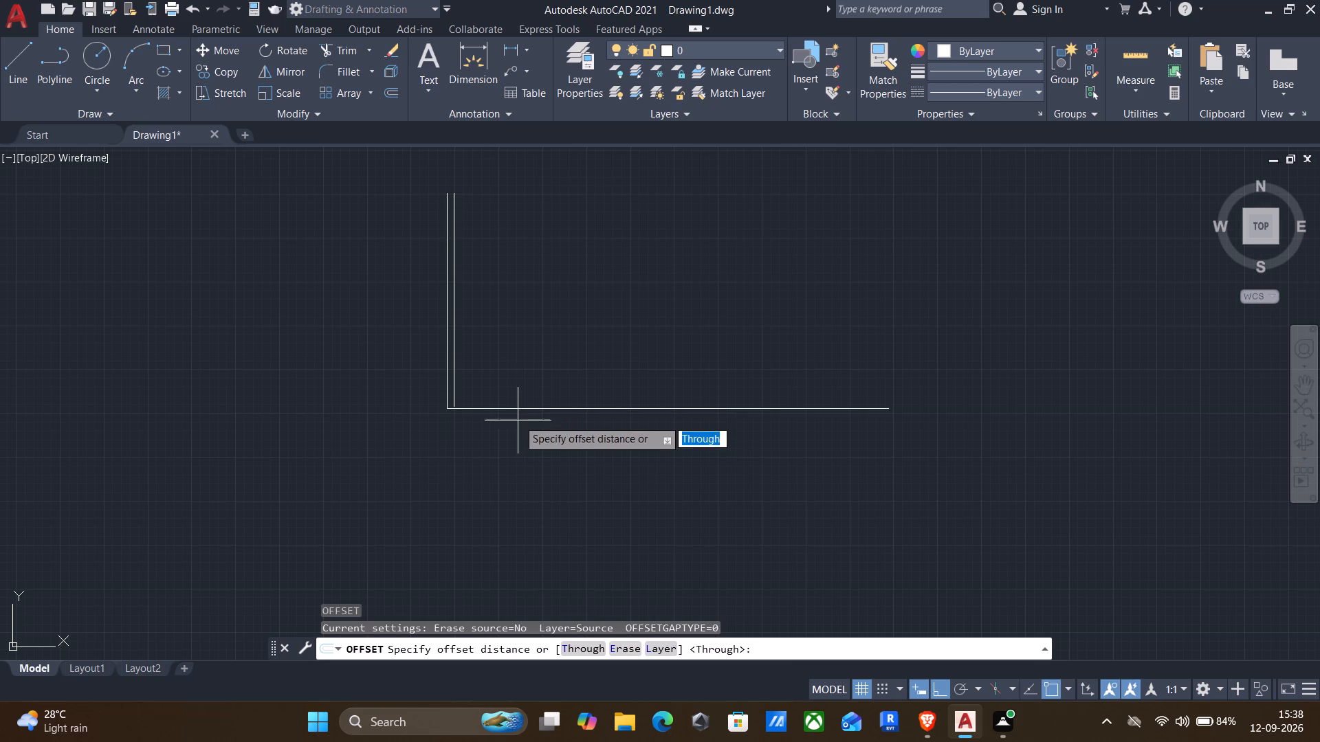
left_click_drag(520, 403, 529, 344)
left_click(531, 330)
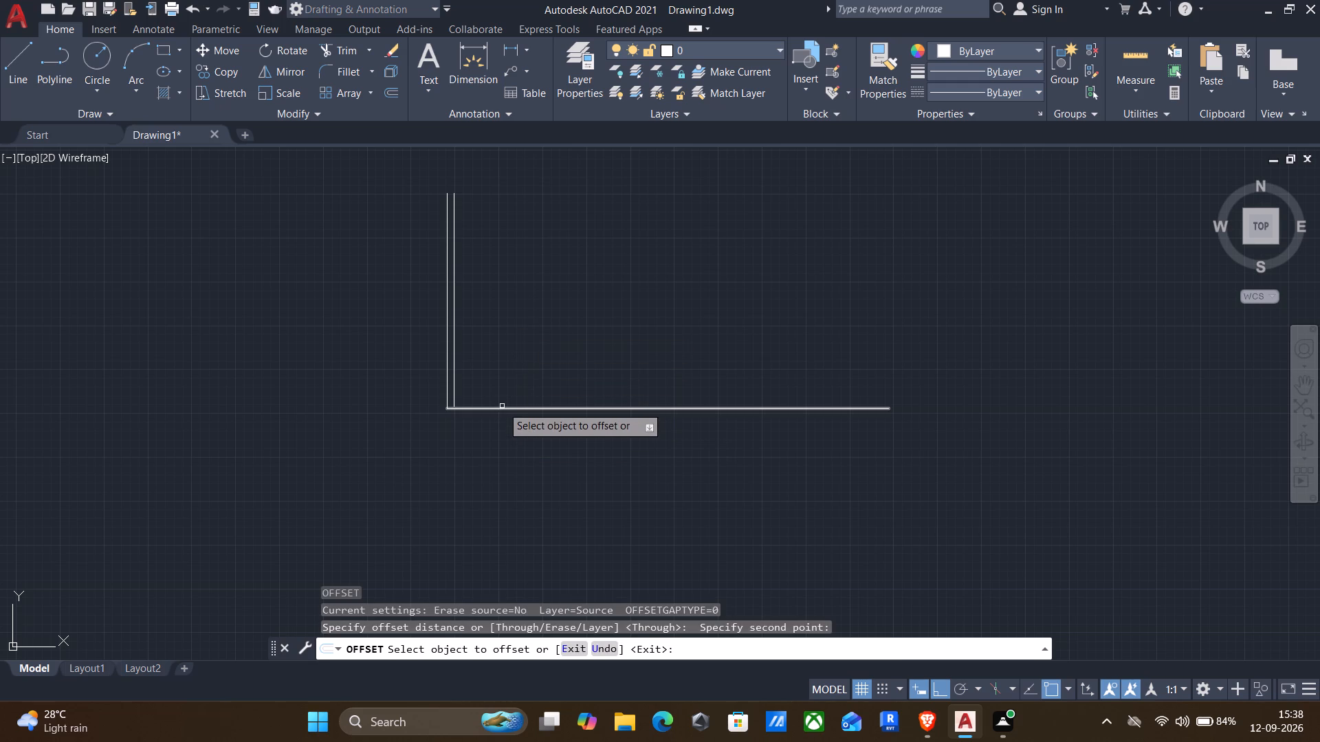
left_click(498, 409)
key("2")
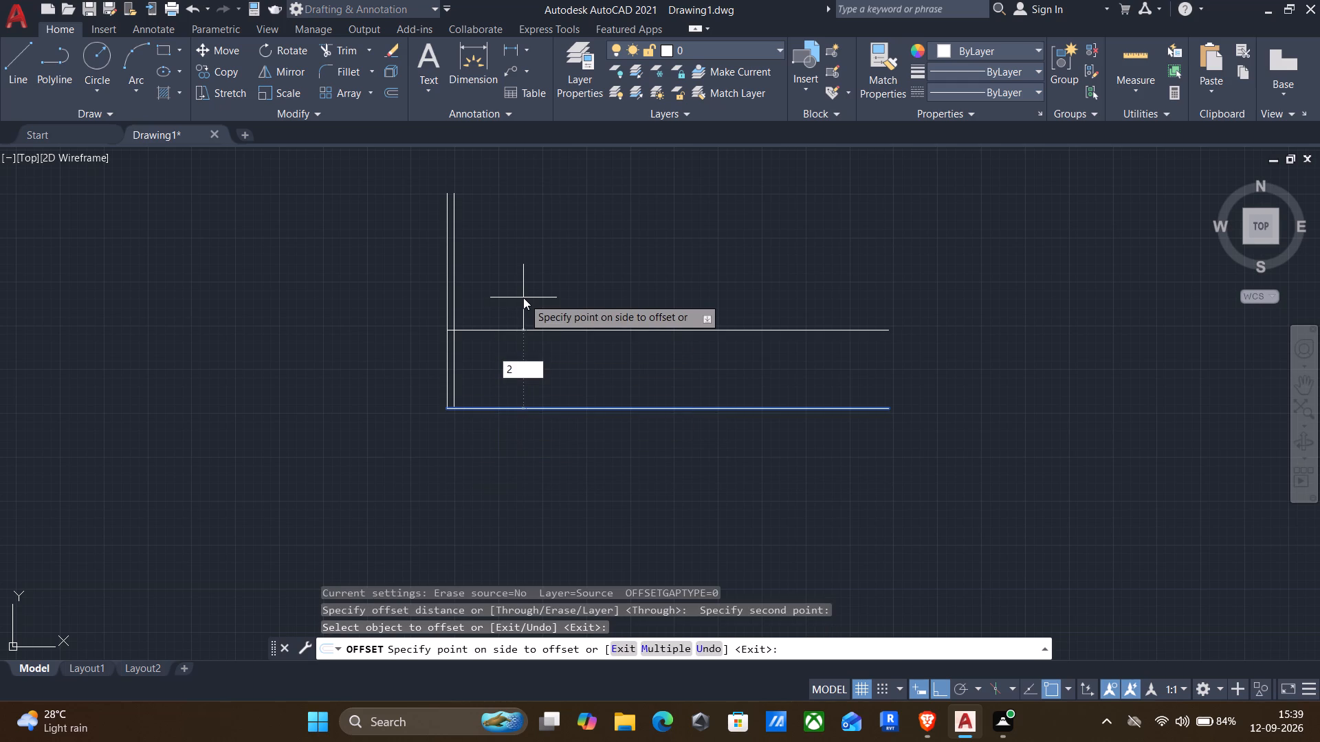
key("BackSpace")
type("1800")
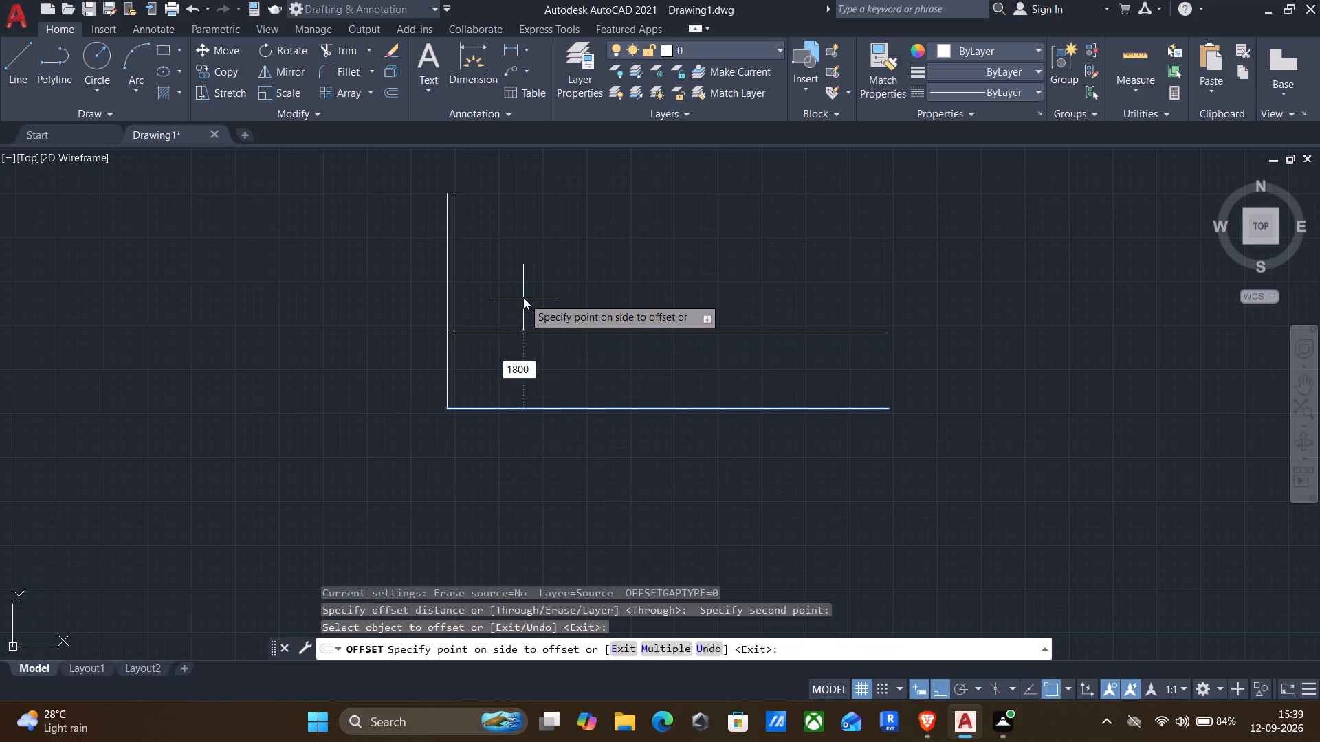
key("Return")
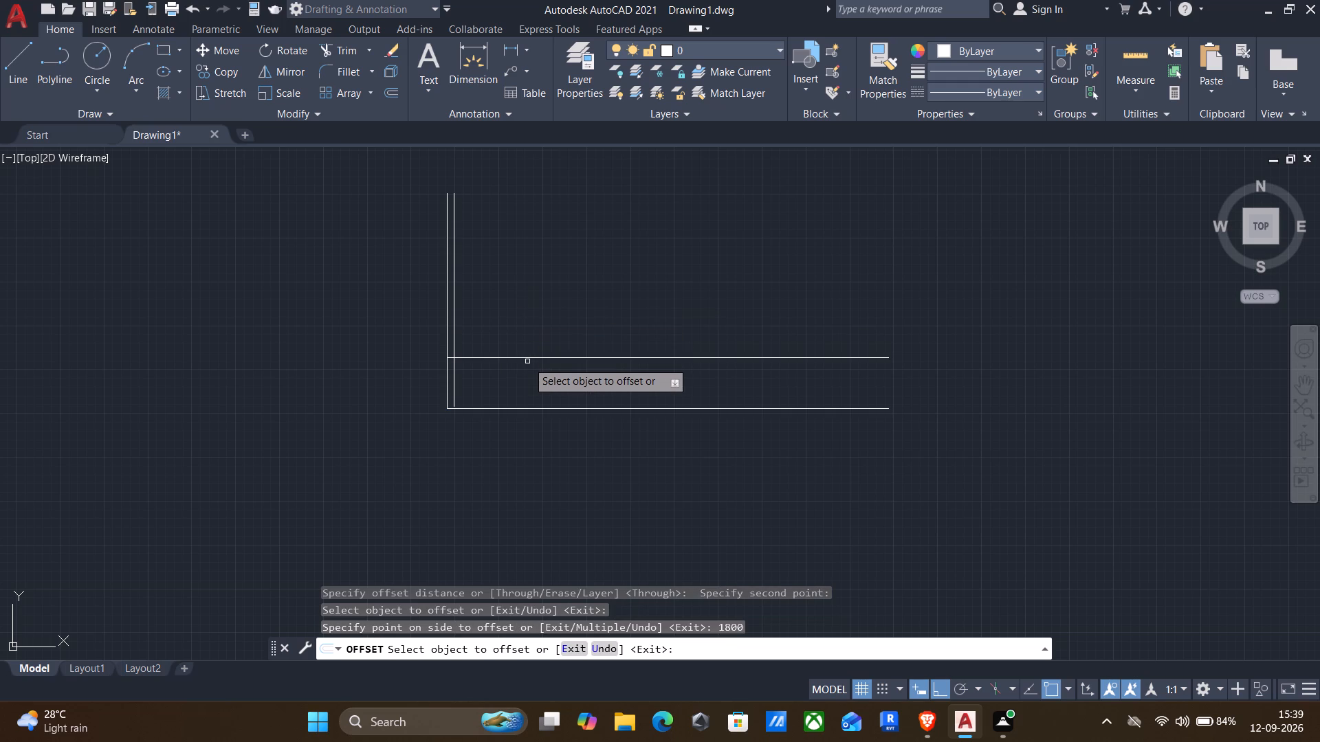
left_click(524, 356)
type("230")
key("Return")
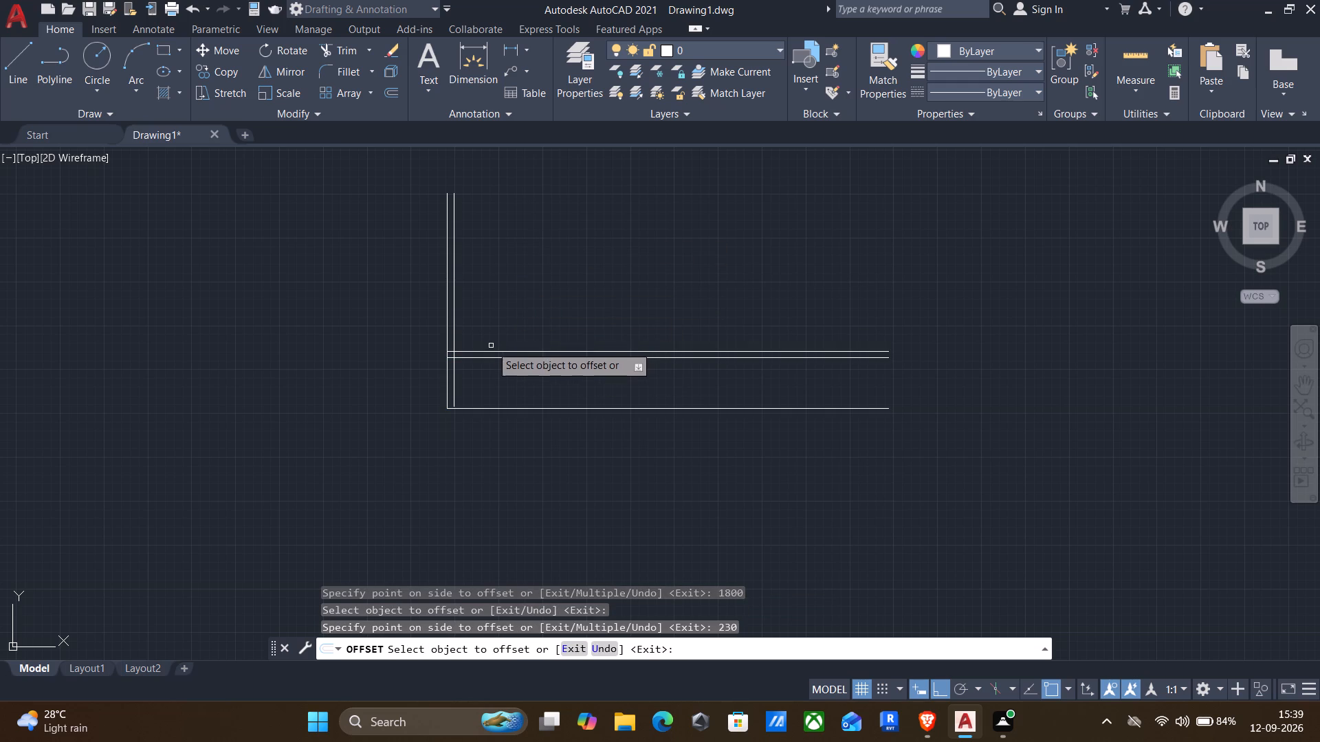
Offset the upper line of the new wall pair 5400 mm upward, and offset that copy 230 mm upward.
left_click(479, 350)
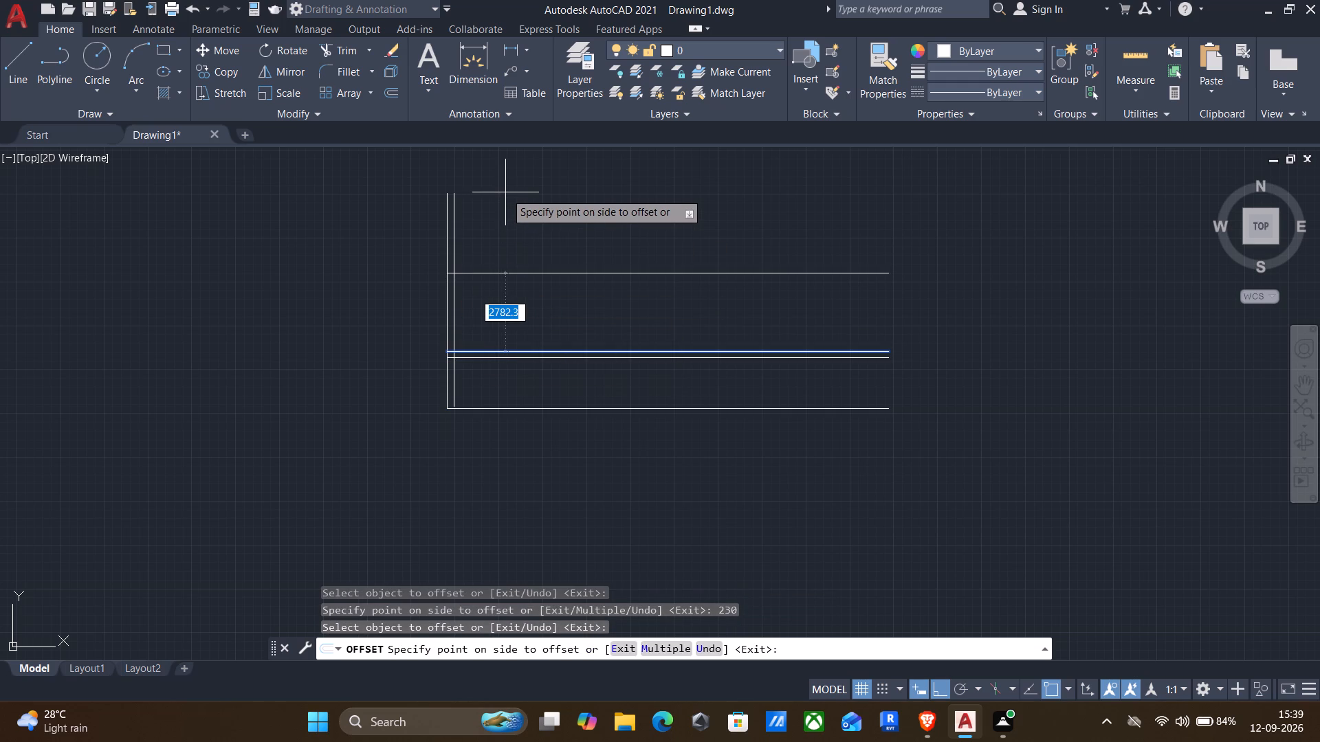
type("5400")
key("Return")
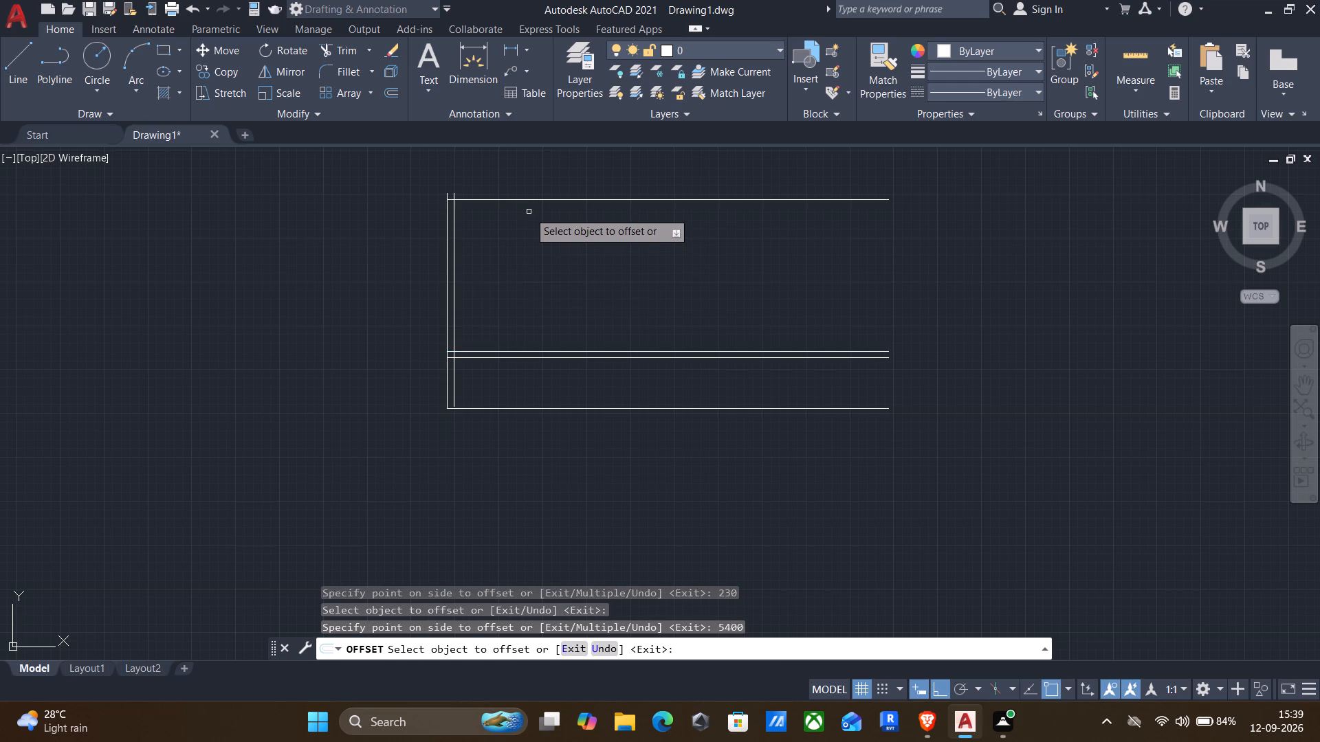
left_click(528, 199)
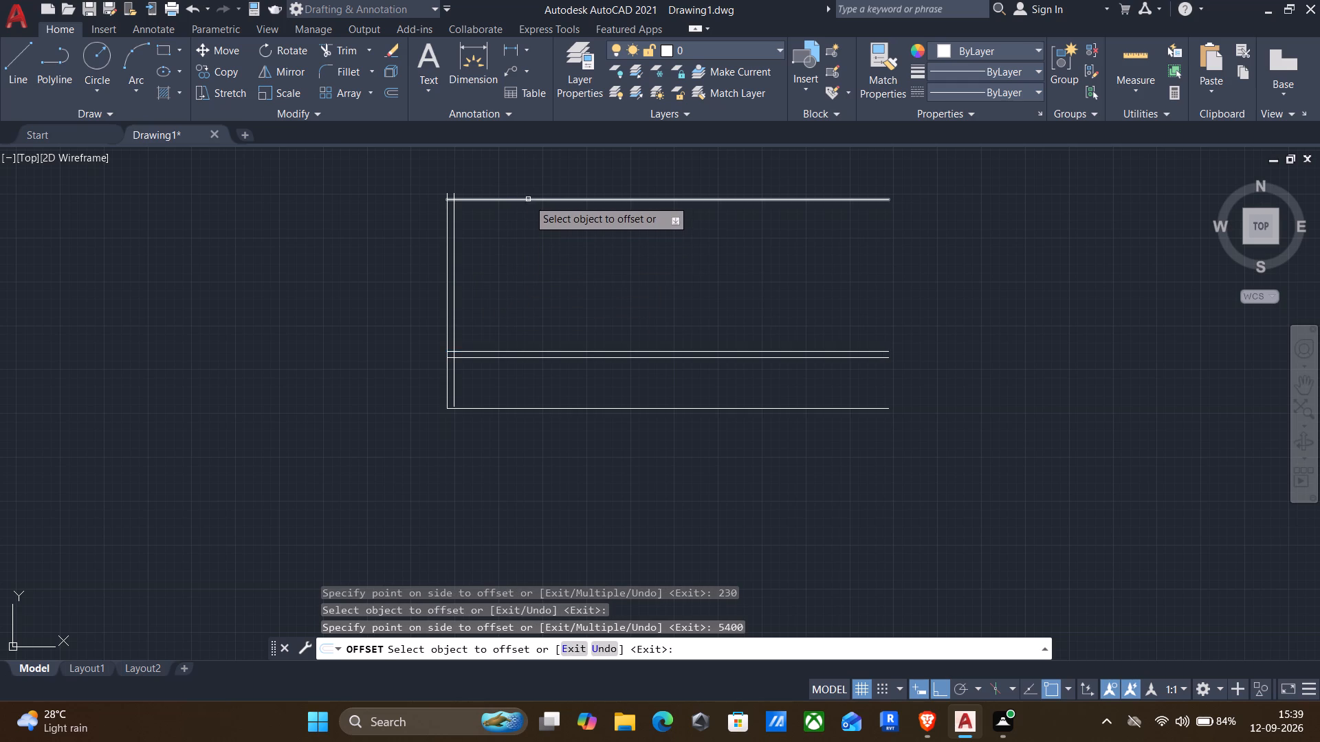
type("230")
key("Return")
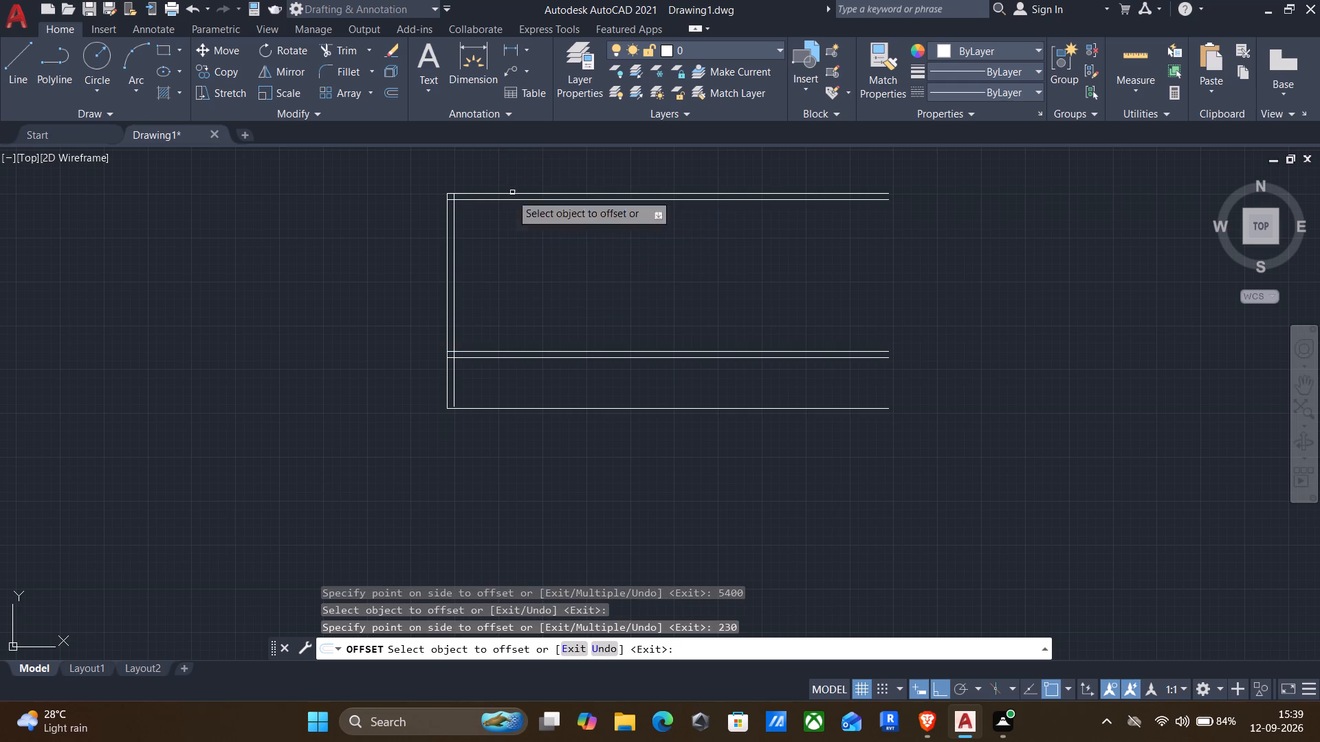
Examine how the wall lines meet at the plan's top-left and bottom-left corners, and end the Offset command.
scroll(453, 216, "up", 4)
middle_click_drag(450, 189, 544, 410)
scroll(554, 390, "down", 1)
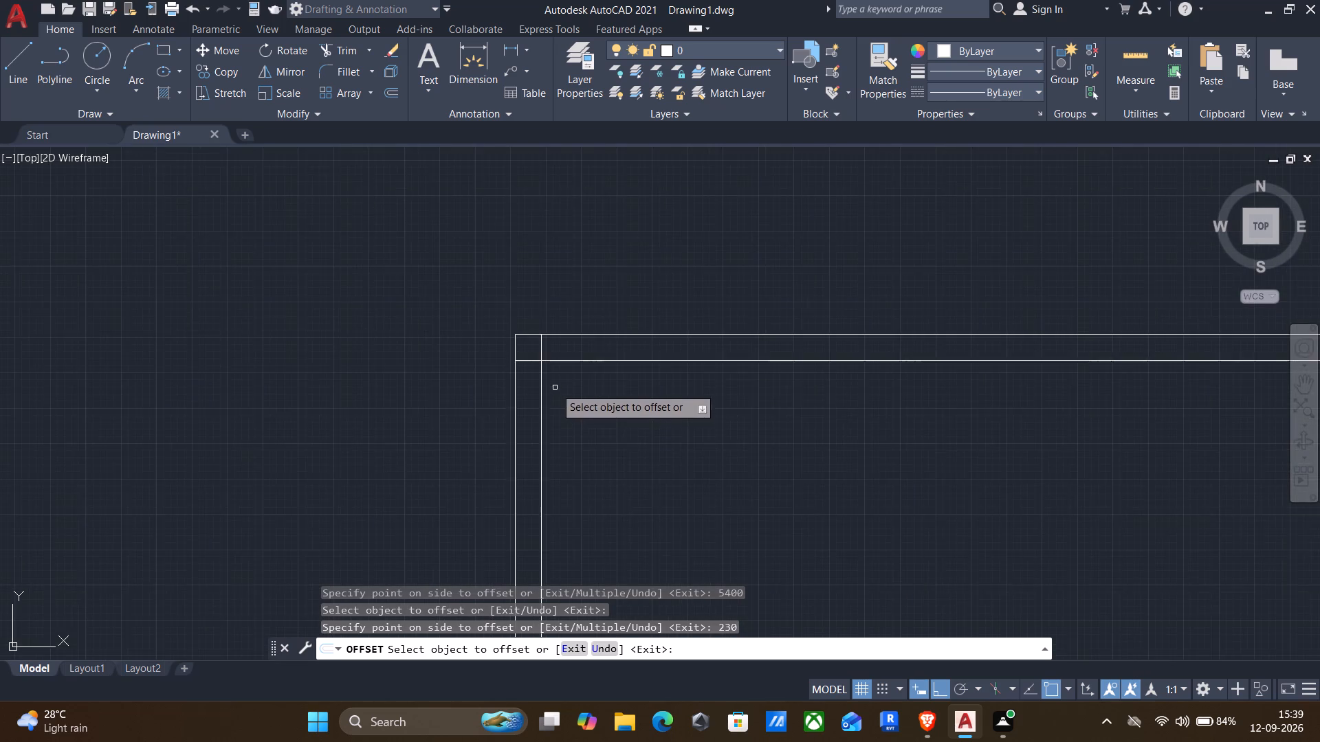
scroll(562, 392, "down", 3)
middle_click_drag(619, 457, 644, 226)
middle_click_drag(644, 225, 647, 252)
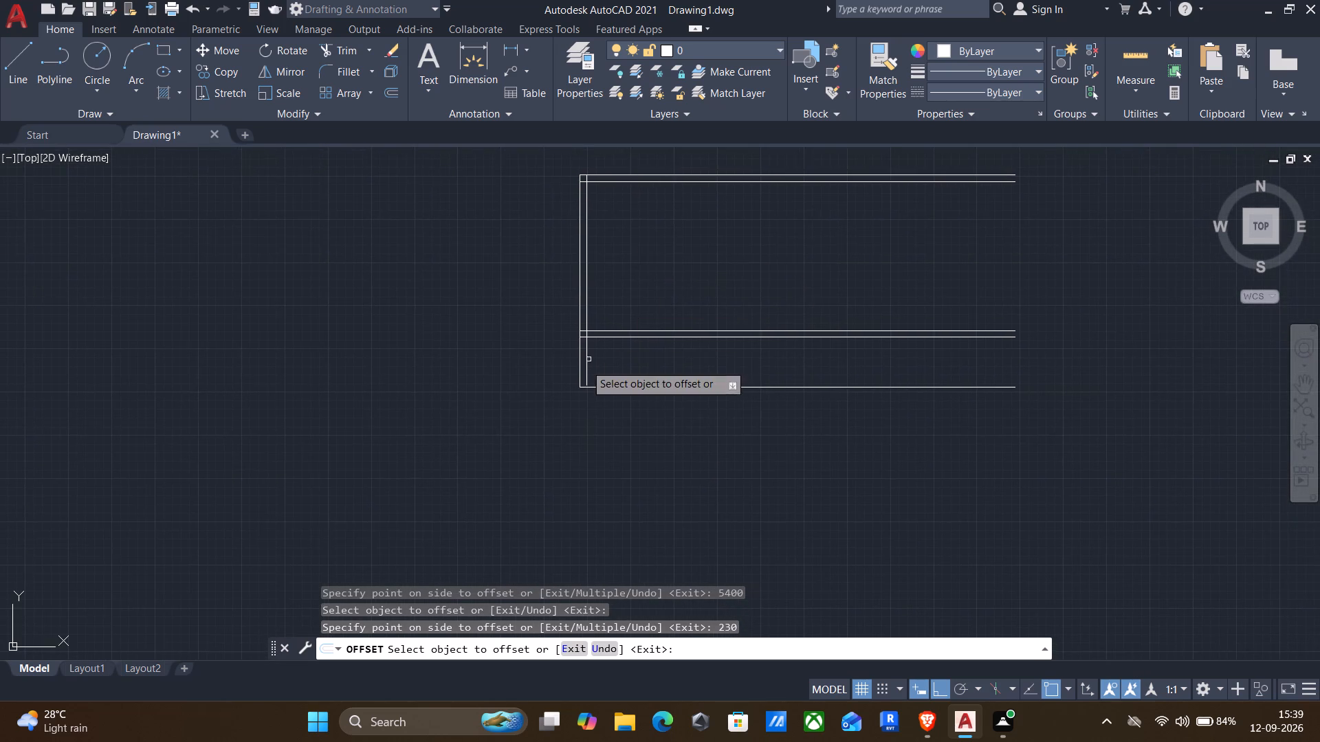
scroll(573, 385, "up", 4)
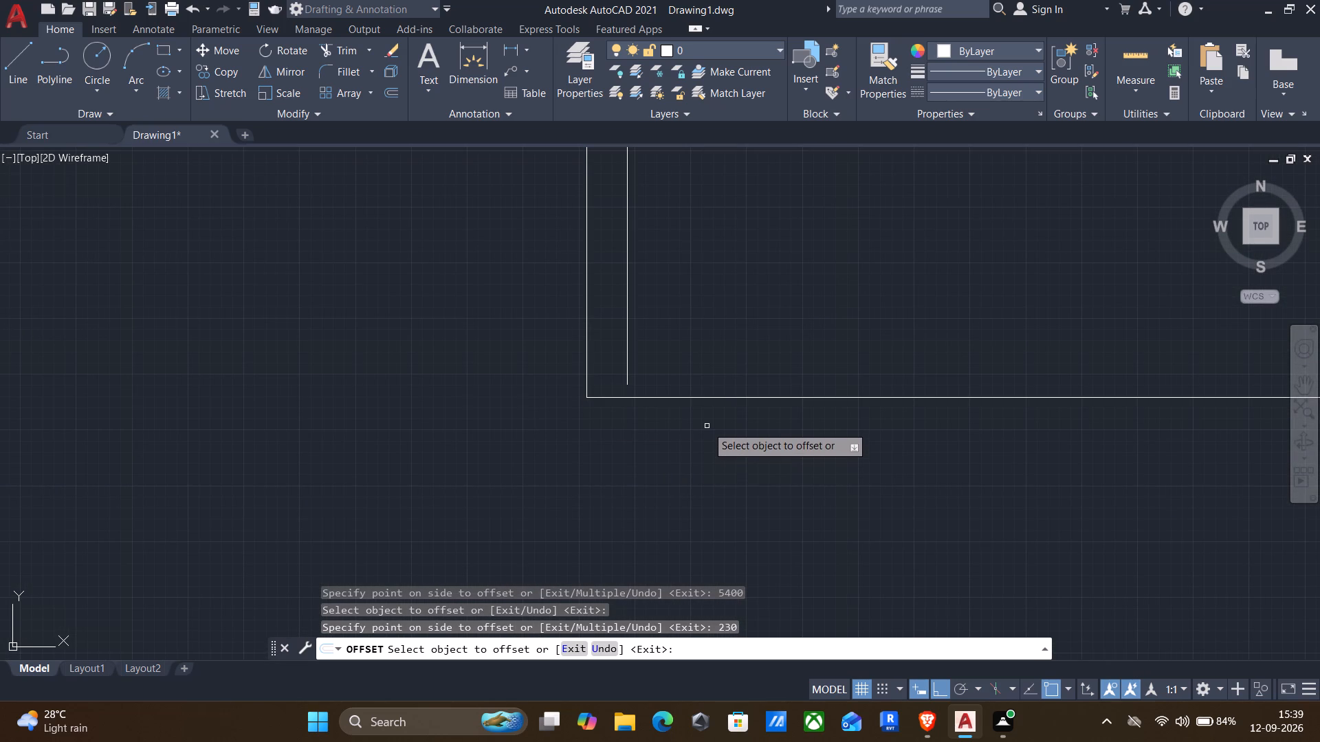
scroll(707, 426, "down", 3)
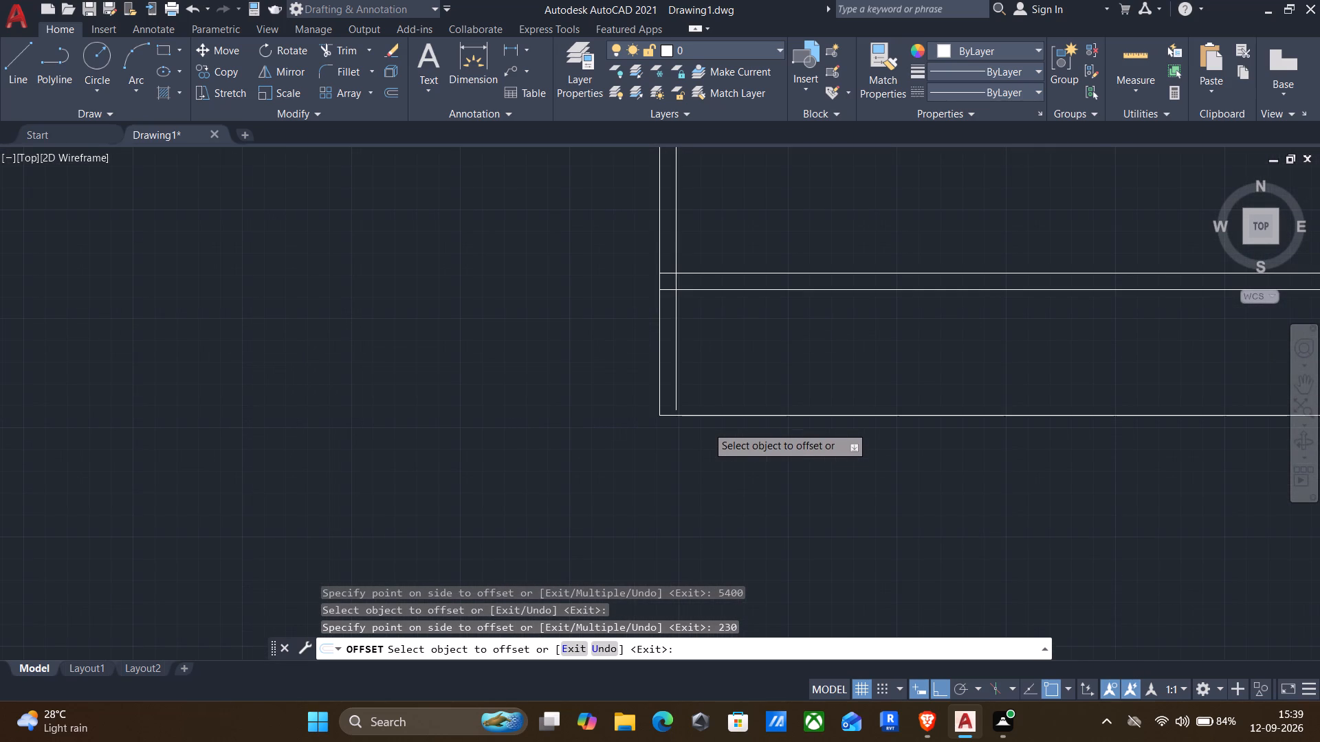
key("Escape")
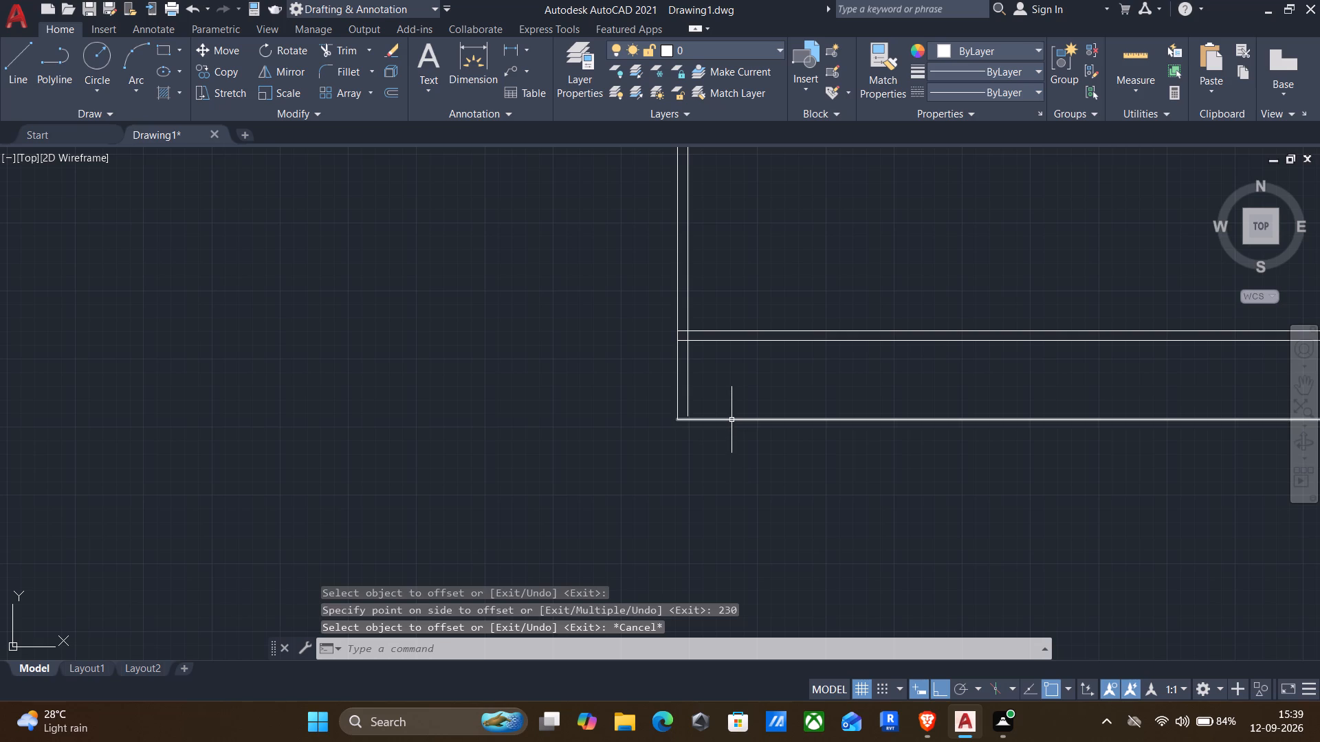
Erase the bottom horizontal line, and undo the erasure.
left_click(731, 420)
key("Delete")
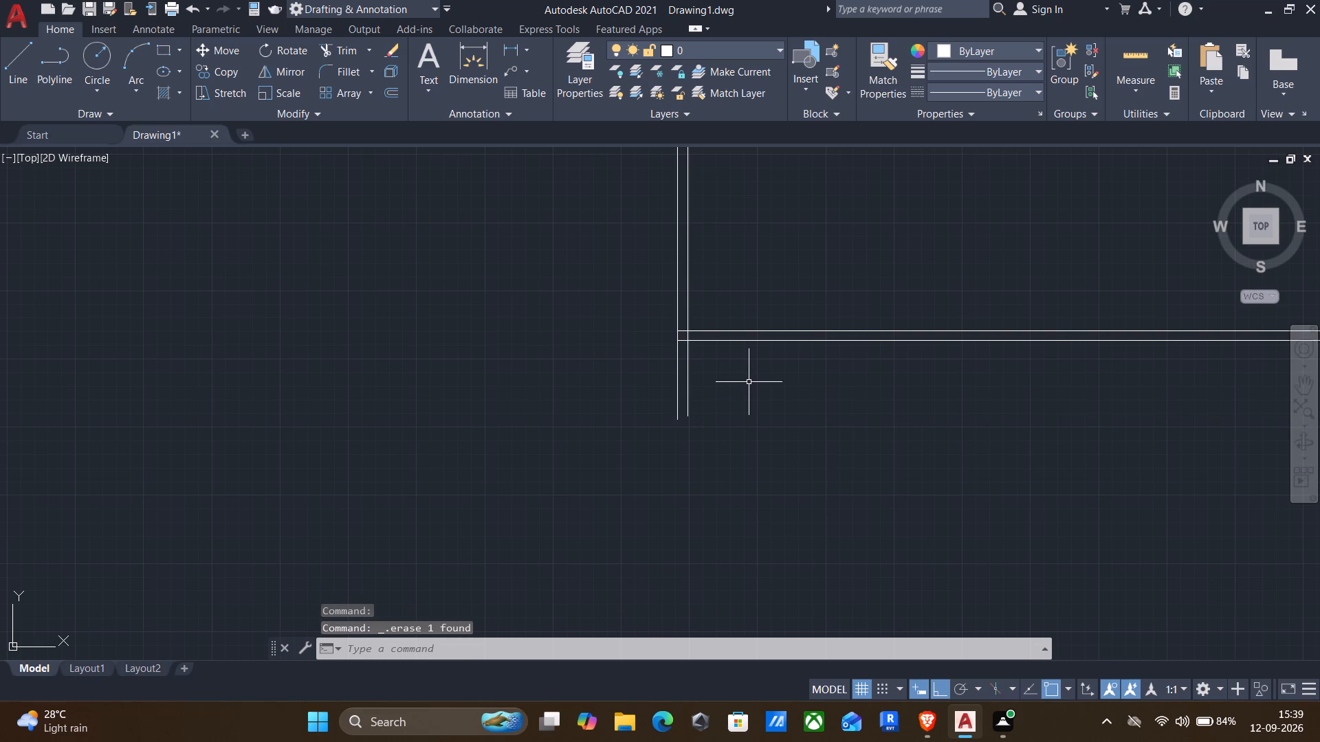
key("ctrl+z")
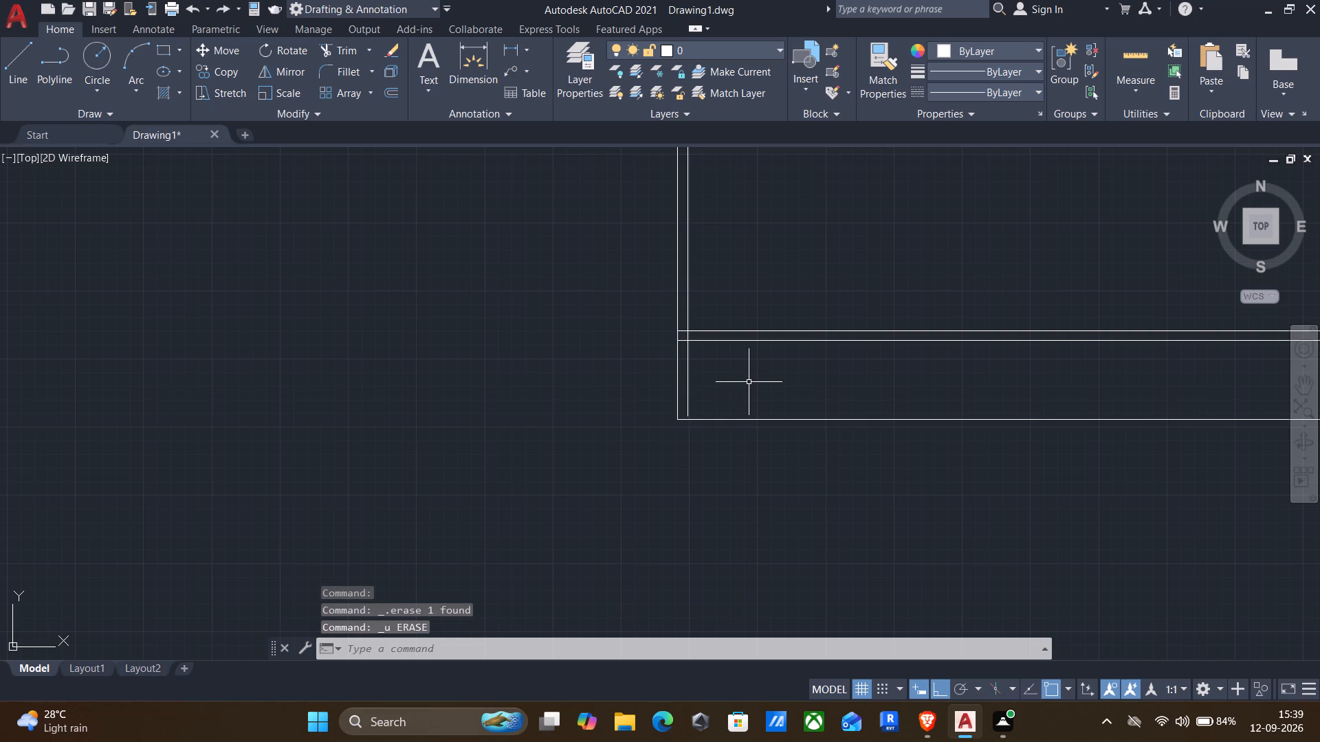
Erase the outer left vertical line of the outline.
scroll(704, 402, "up", 3)
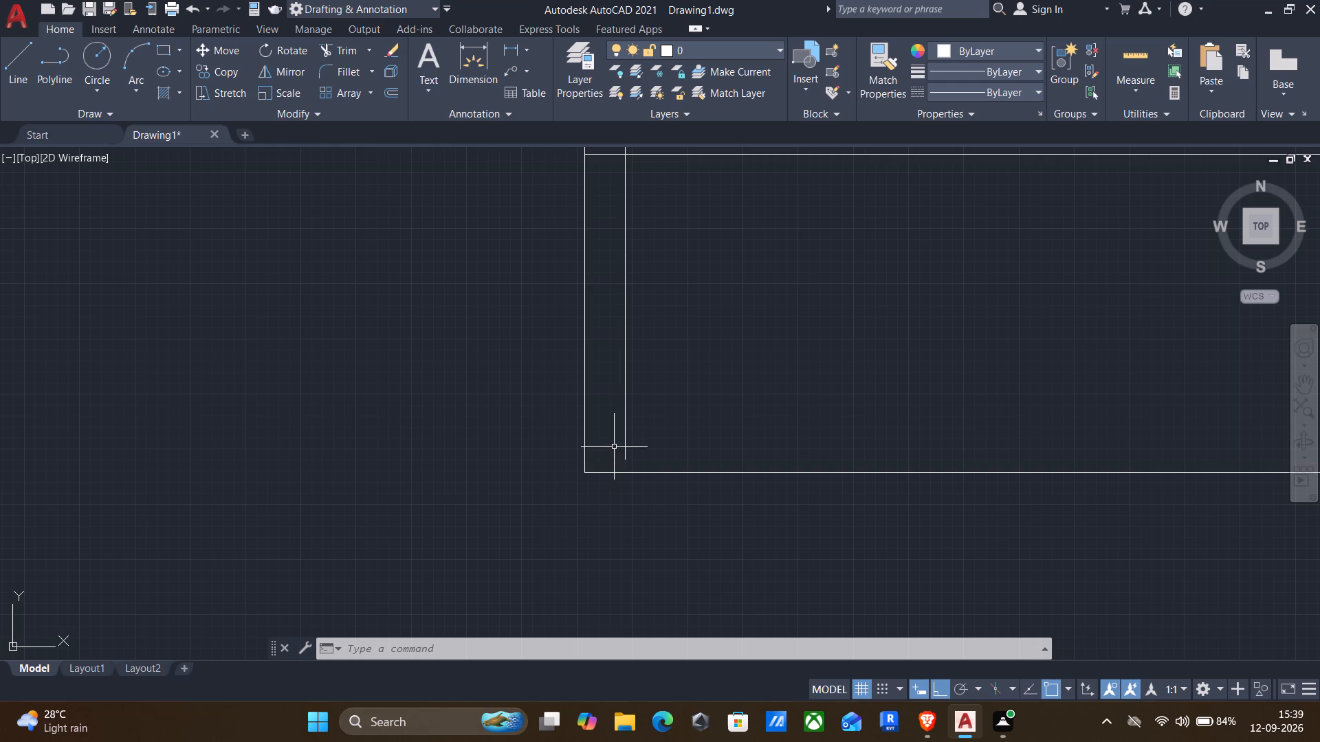
scroll(628, 397, "down", 1)
scroll(605, 443, "up", 3)
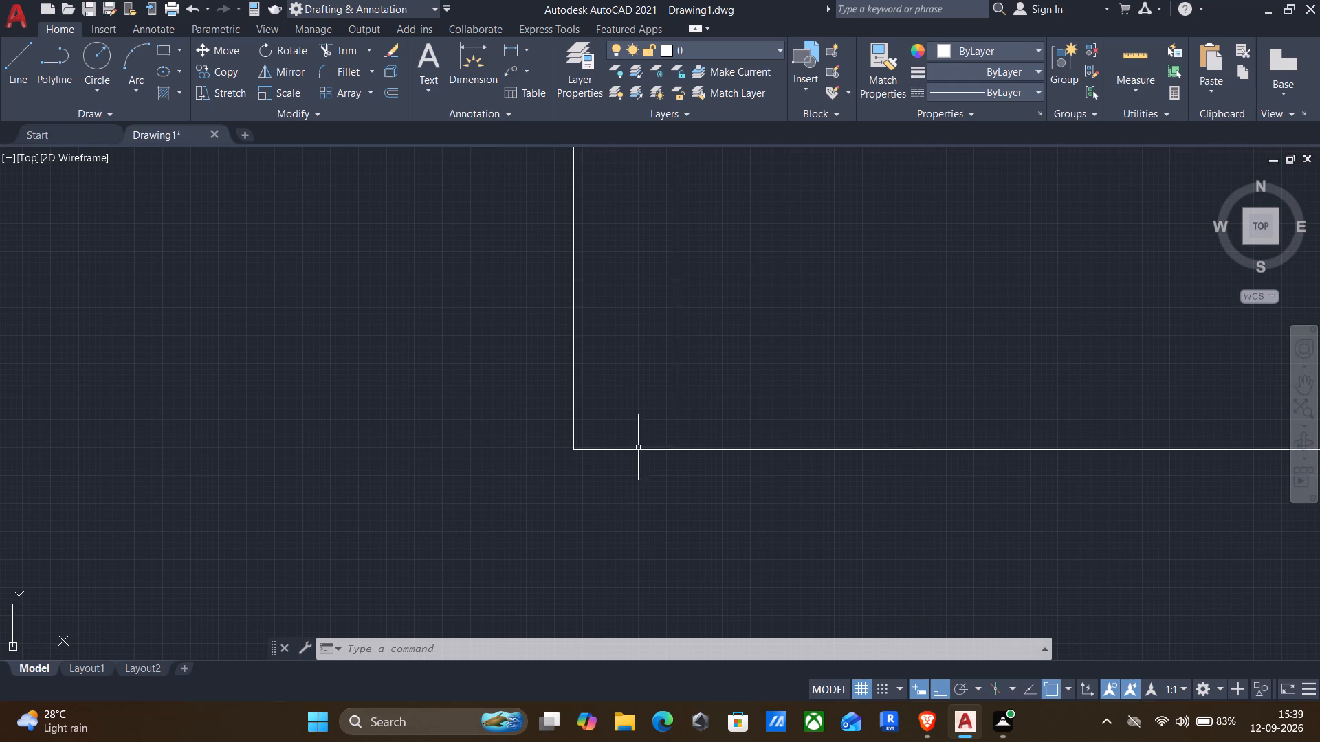
left_click(620, 449)
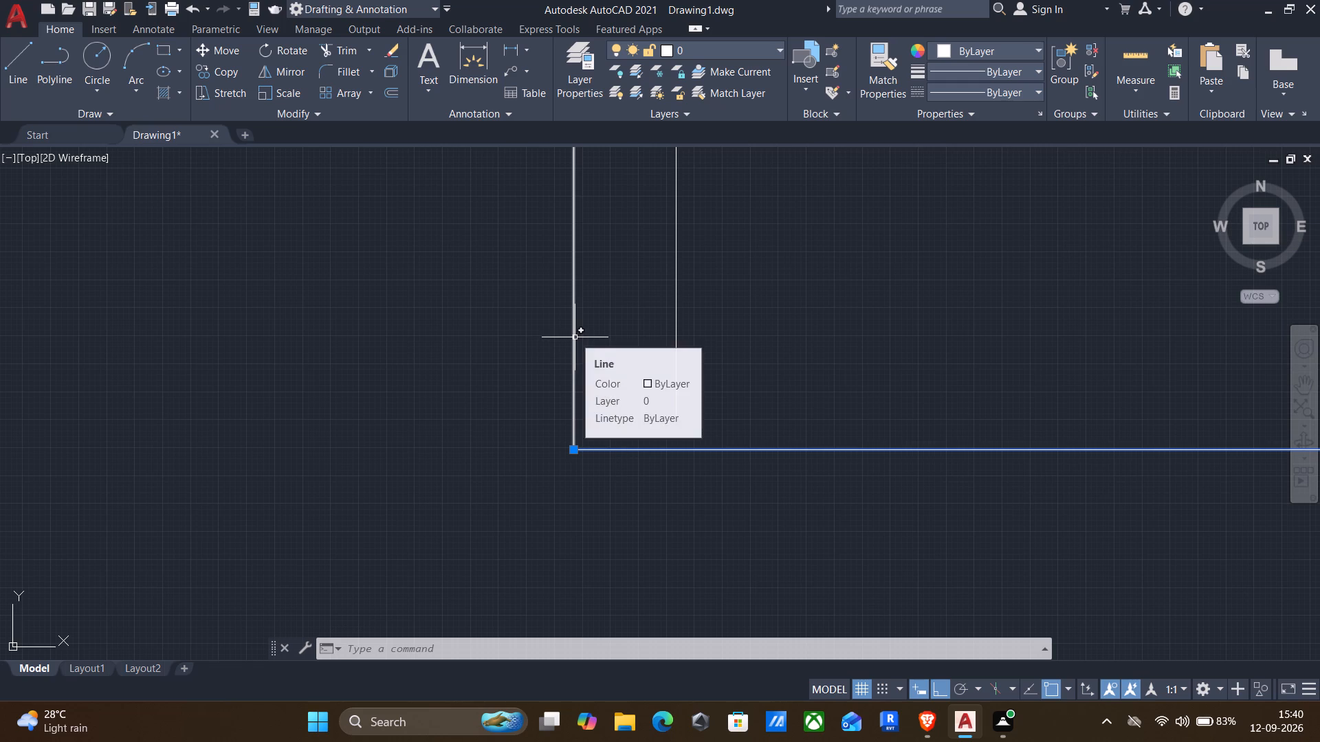
scroll(575, 337, "down", 2)
middle_click_drag(575, 338, 516, 492)
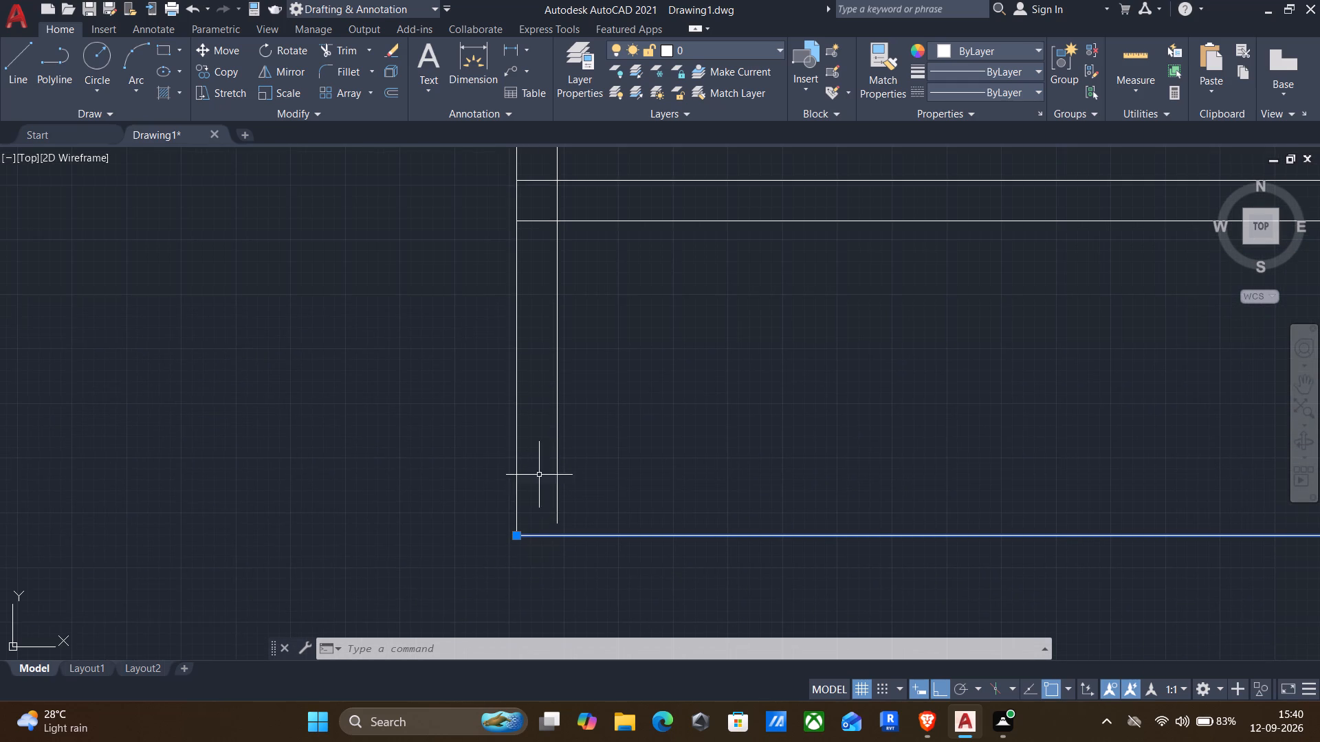
scroll(558, 458, "down", 2)
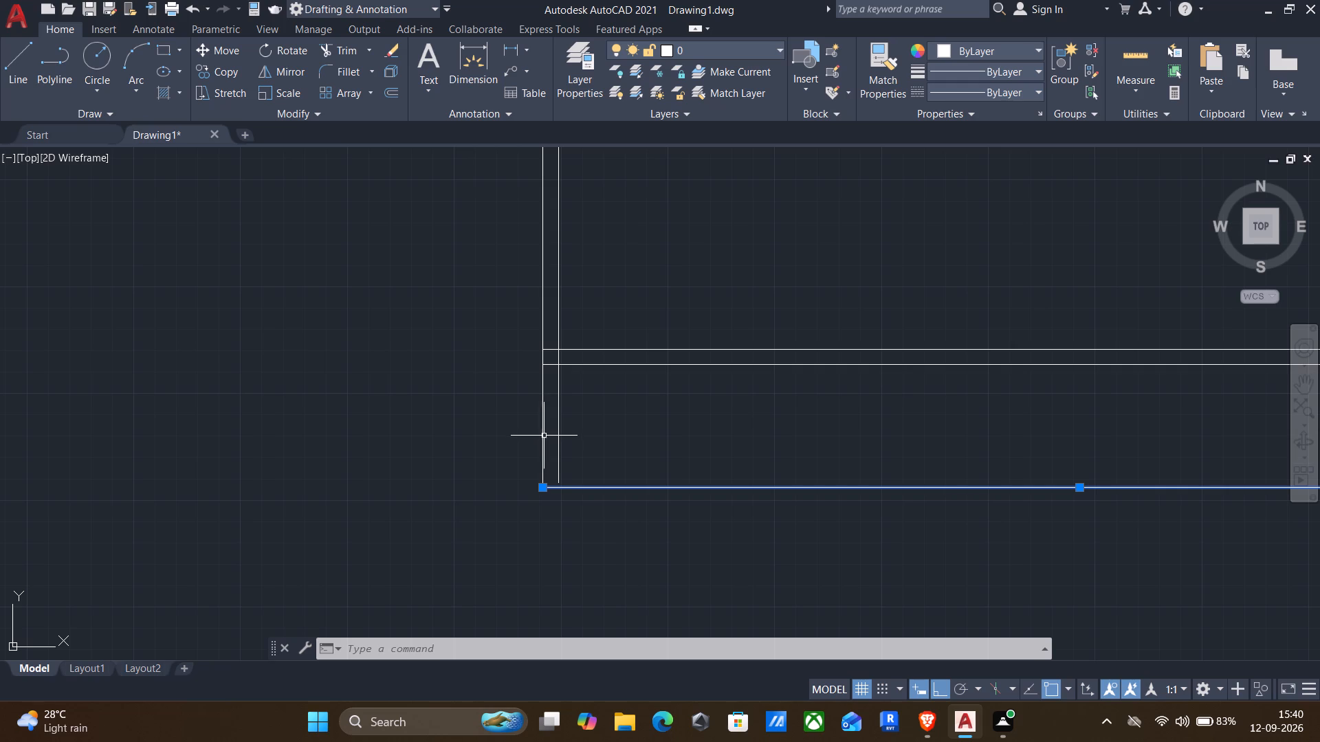
left_click(542, 438)
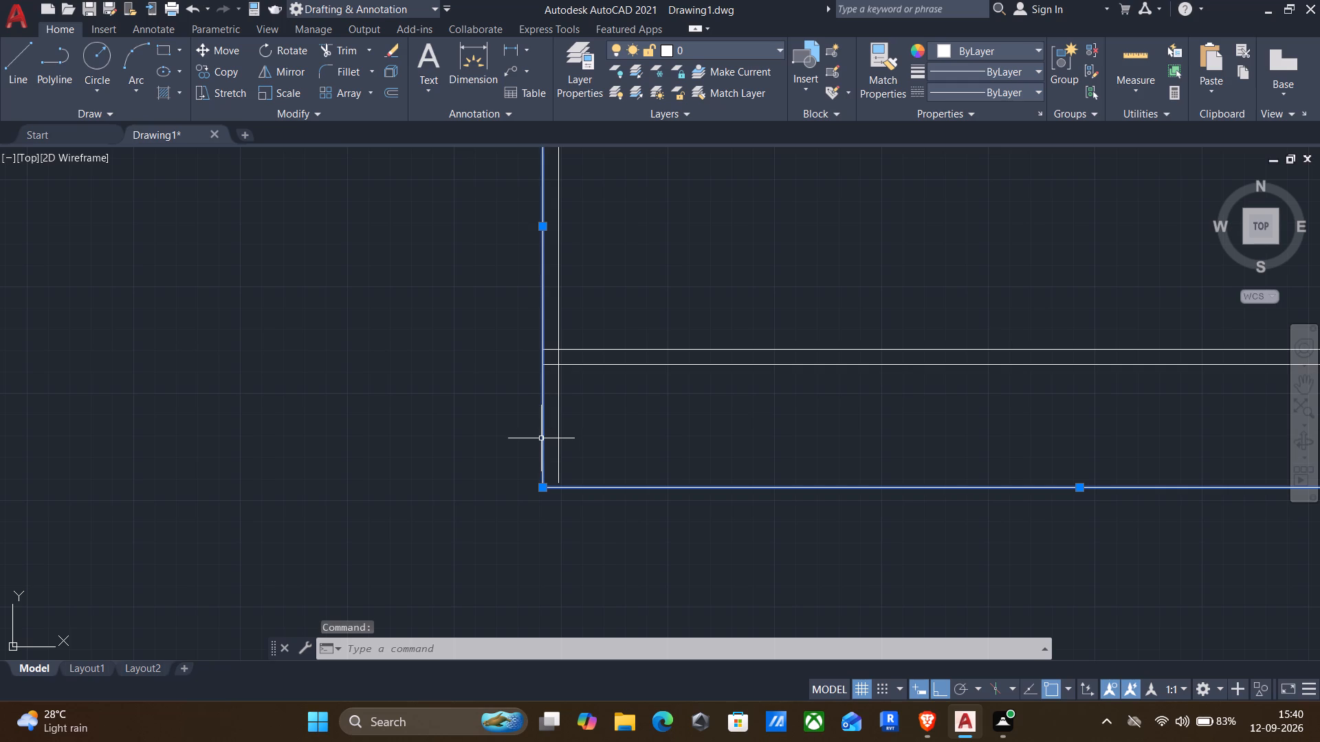
key("Escape")
left_click(541, 438)
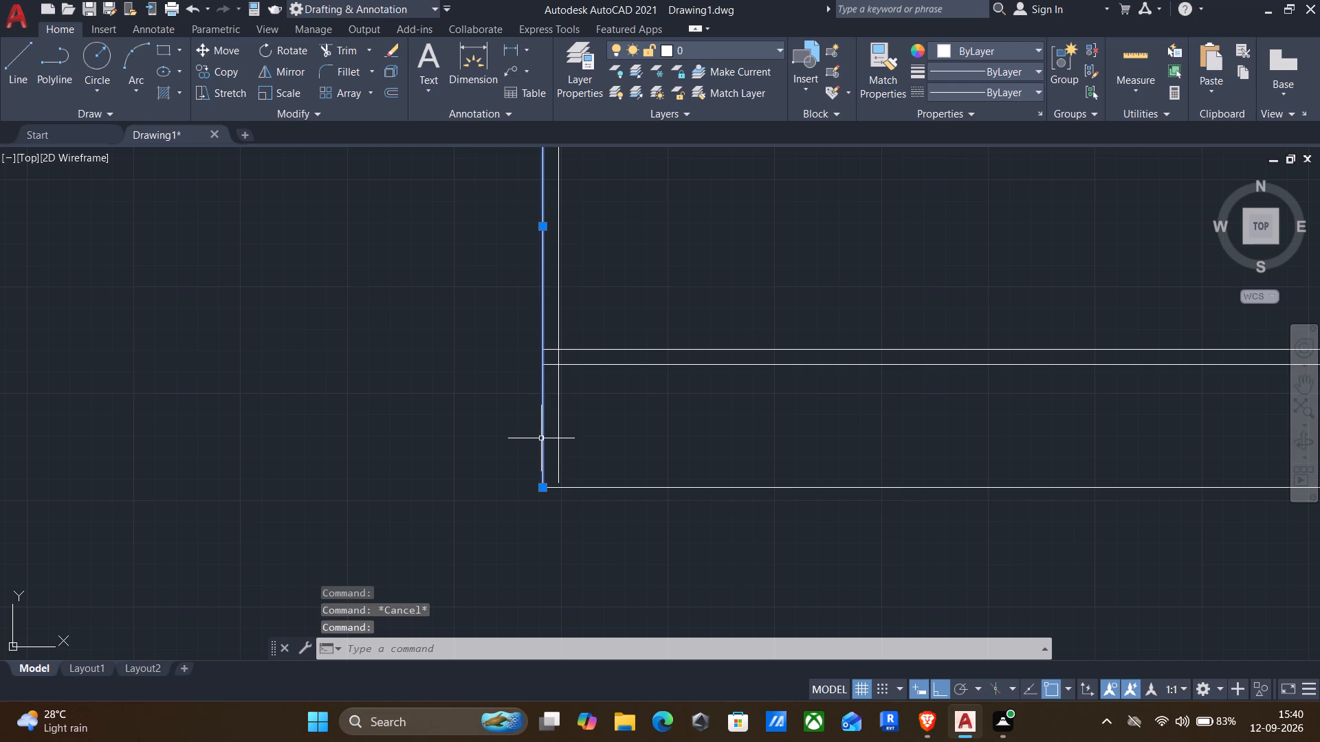
key("Delete")
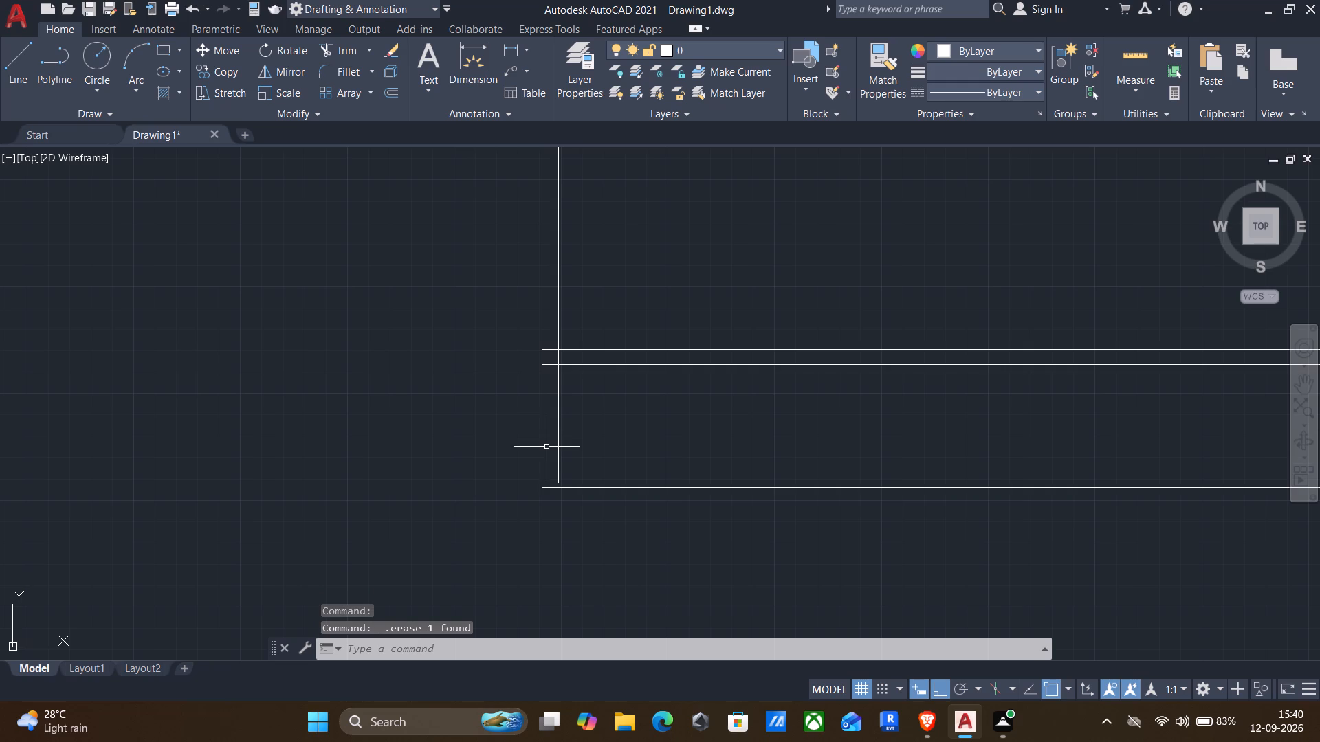
Draw a 7587 mm vertical line straight up from the left end of the bottom horizontal line.
key("l")
key("Return")
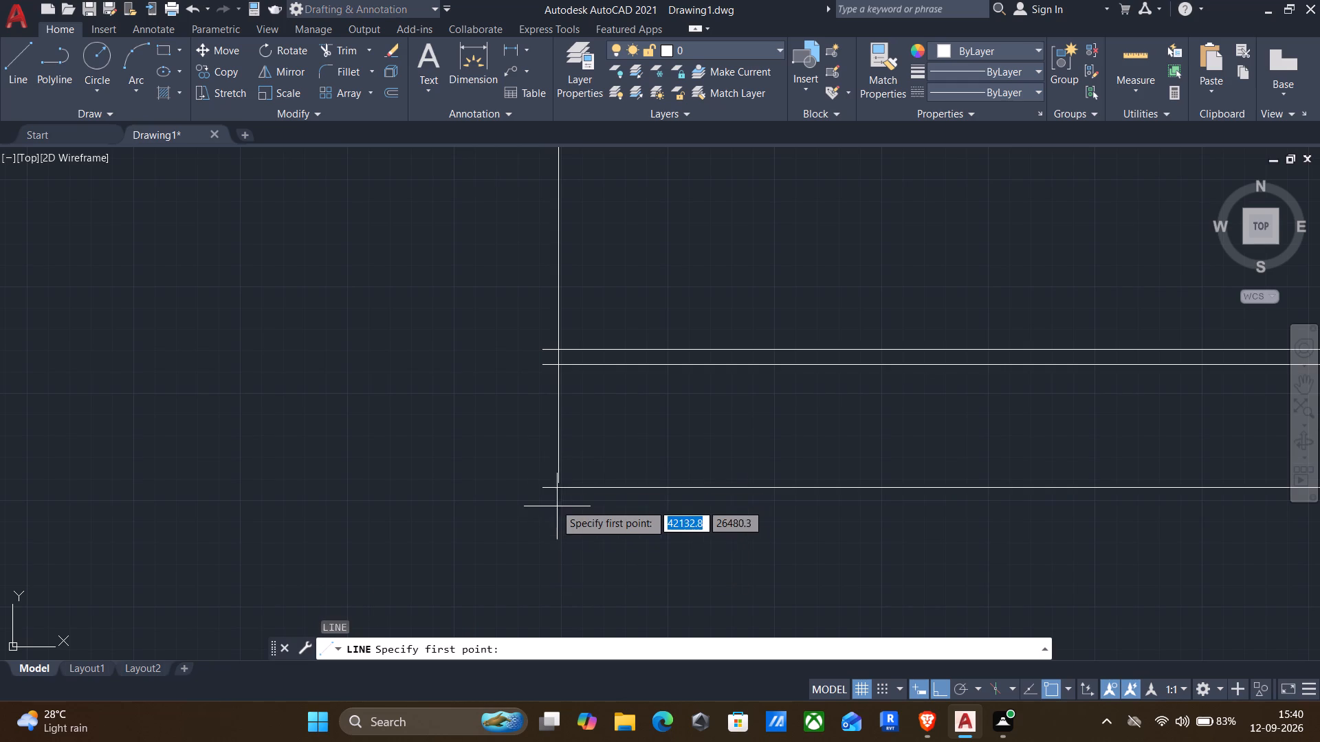
left_click(541, 485)
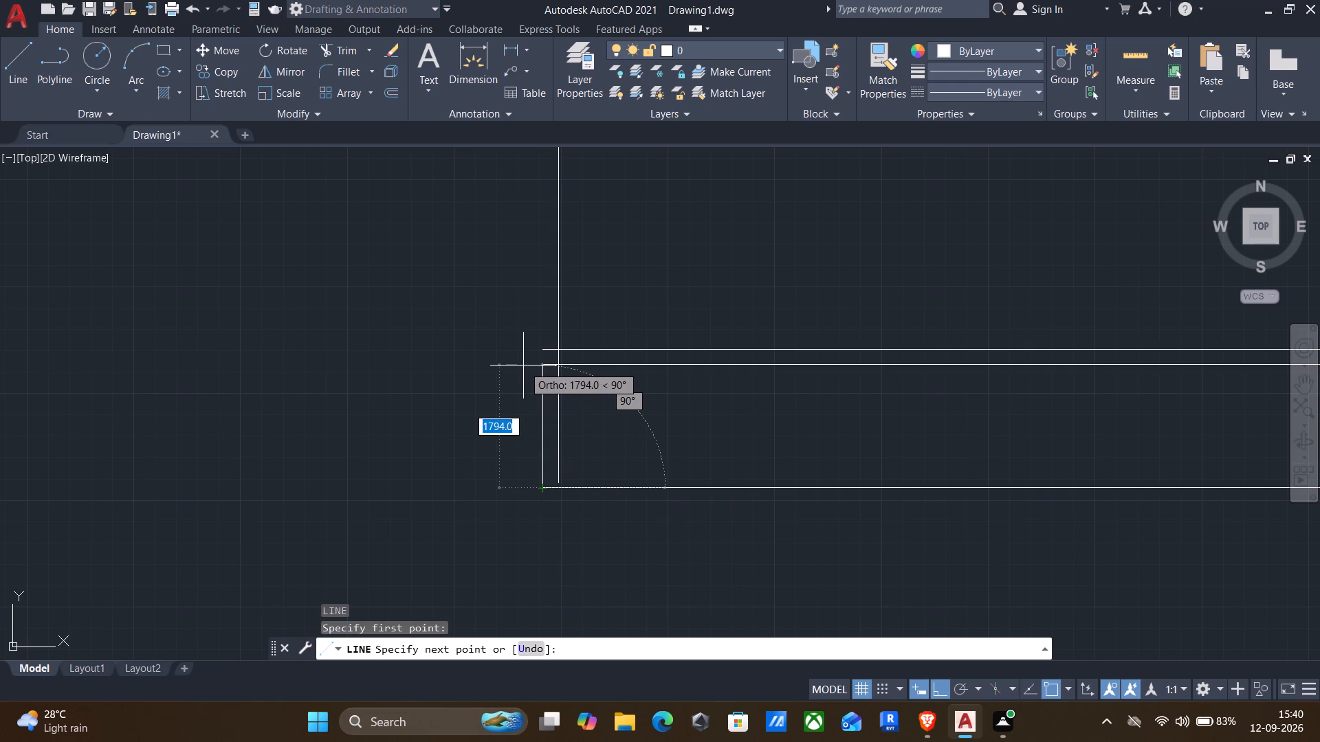
type("7587")
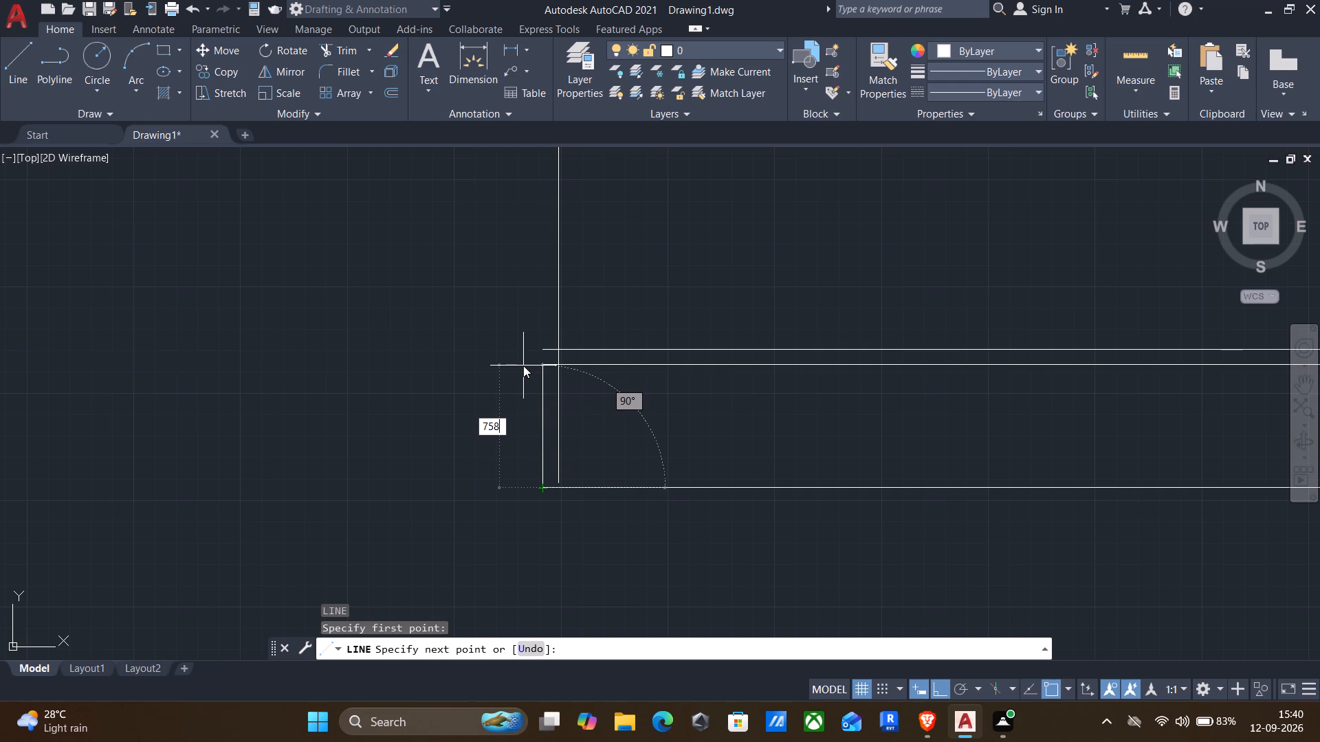
key("Return")
scroll(523, 366, "down", 3)
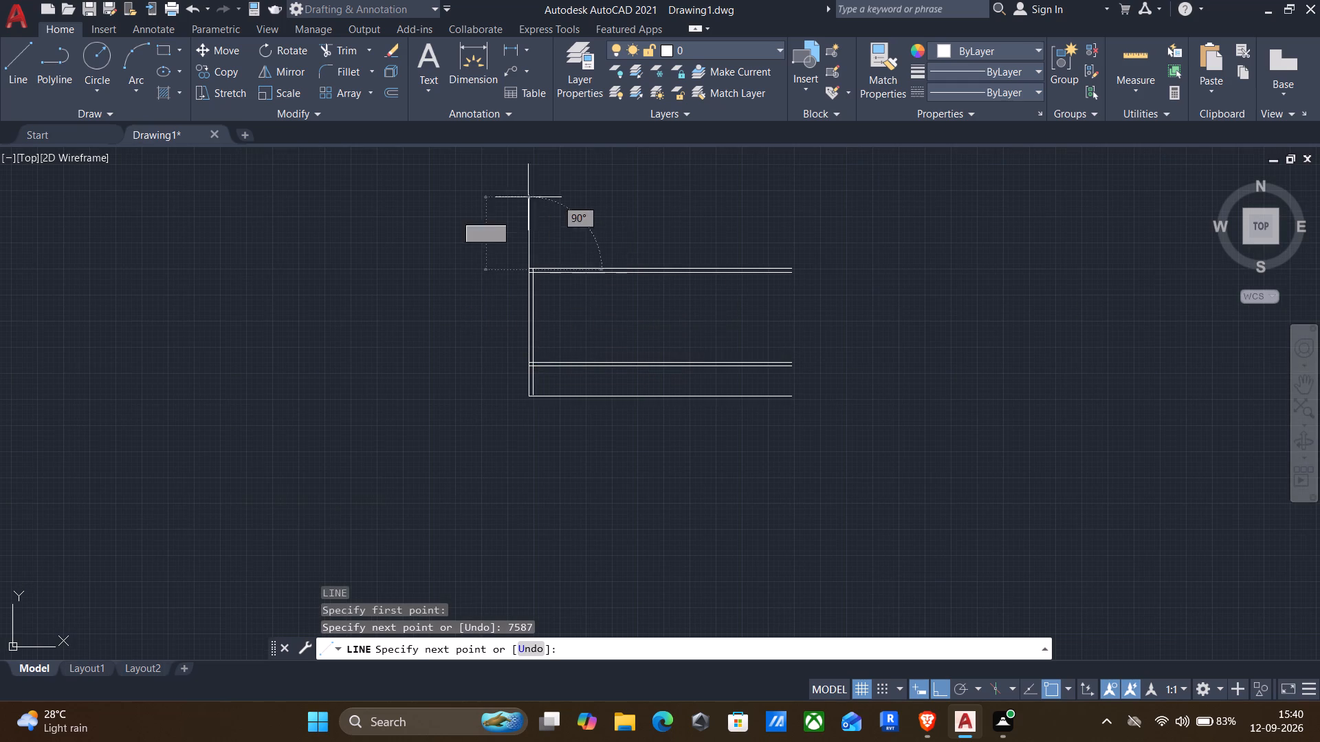
scroll(520, 273, "up", 3)
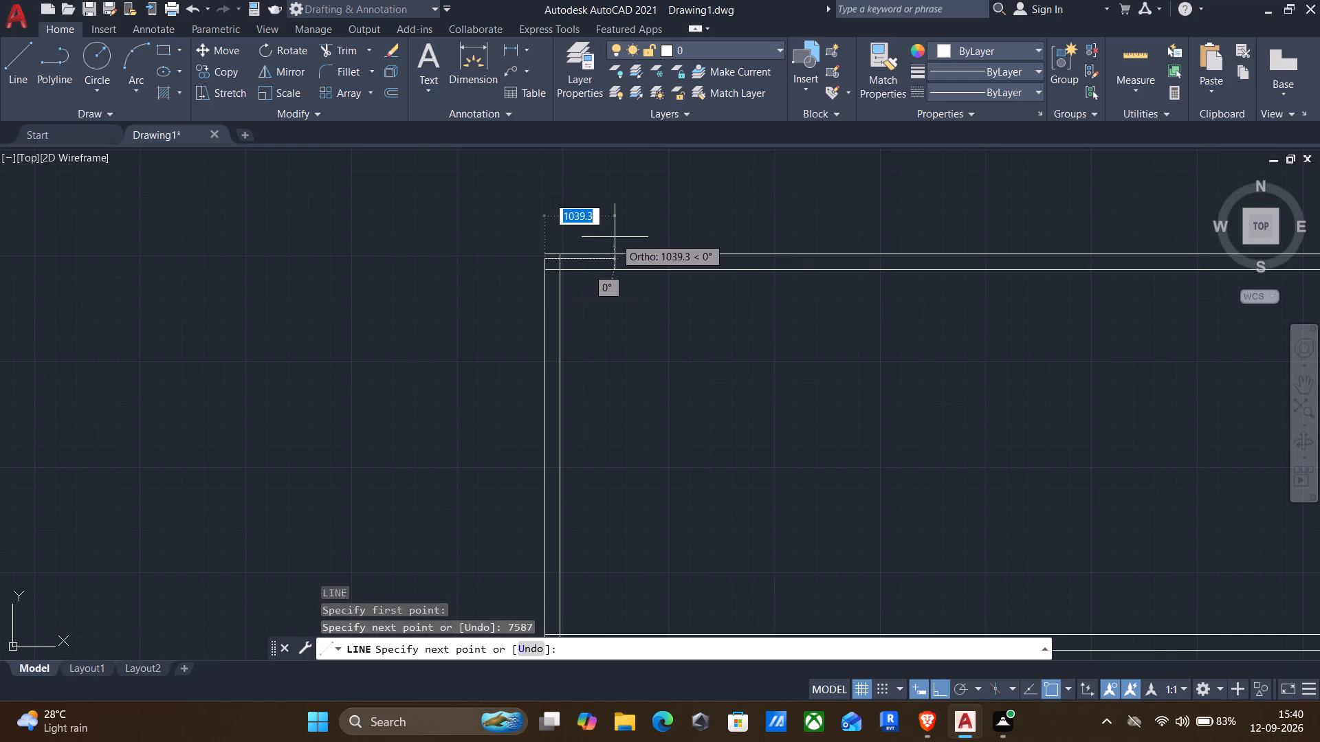
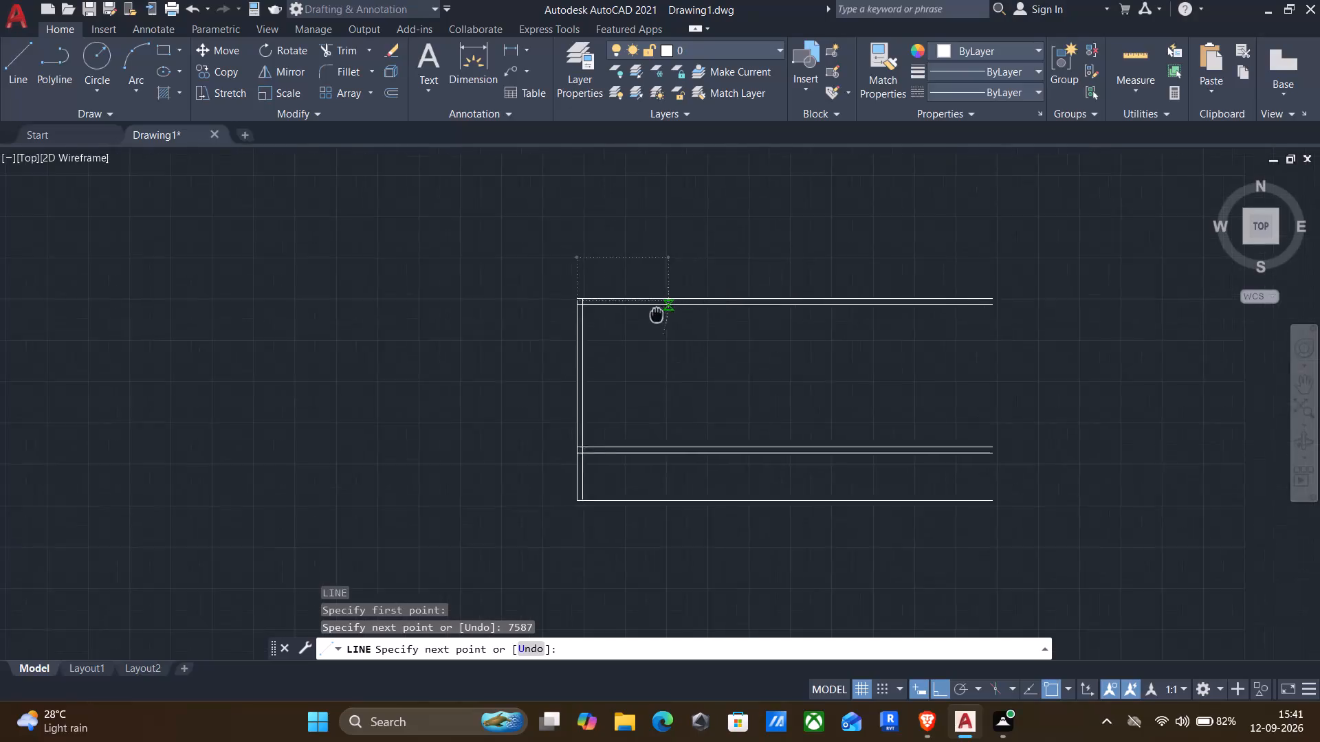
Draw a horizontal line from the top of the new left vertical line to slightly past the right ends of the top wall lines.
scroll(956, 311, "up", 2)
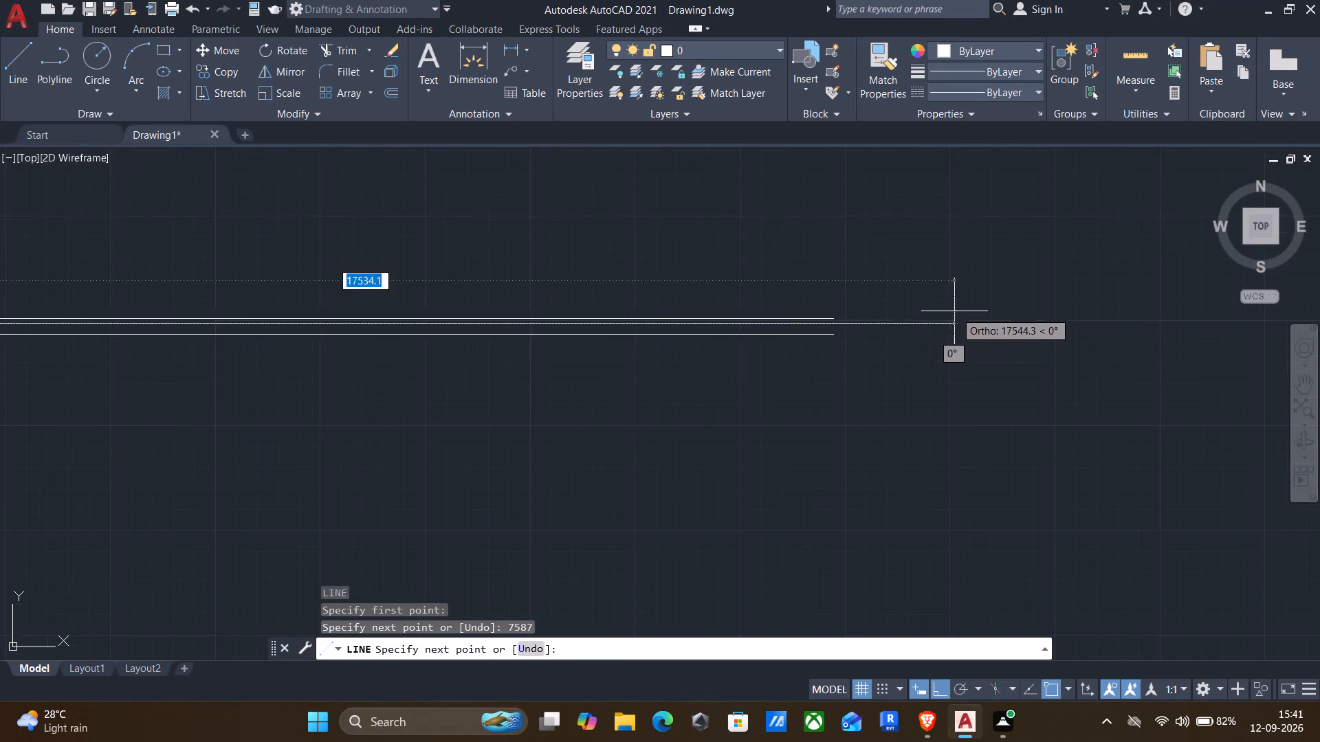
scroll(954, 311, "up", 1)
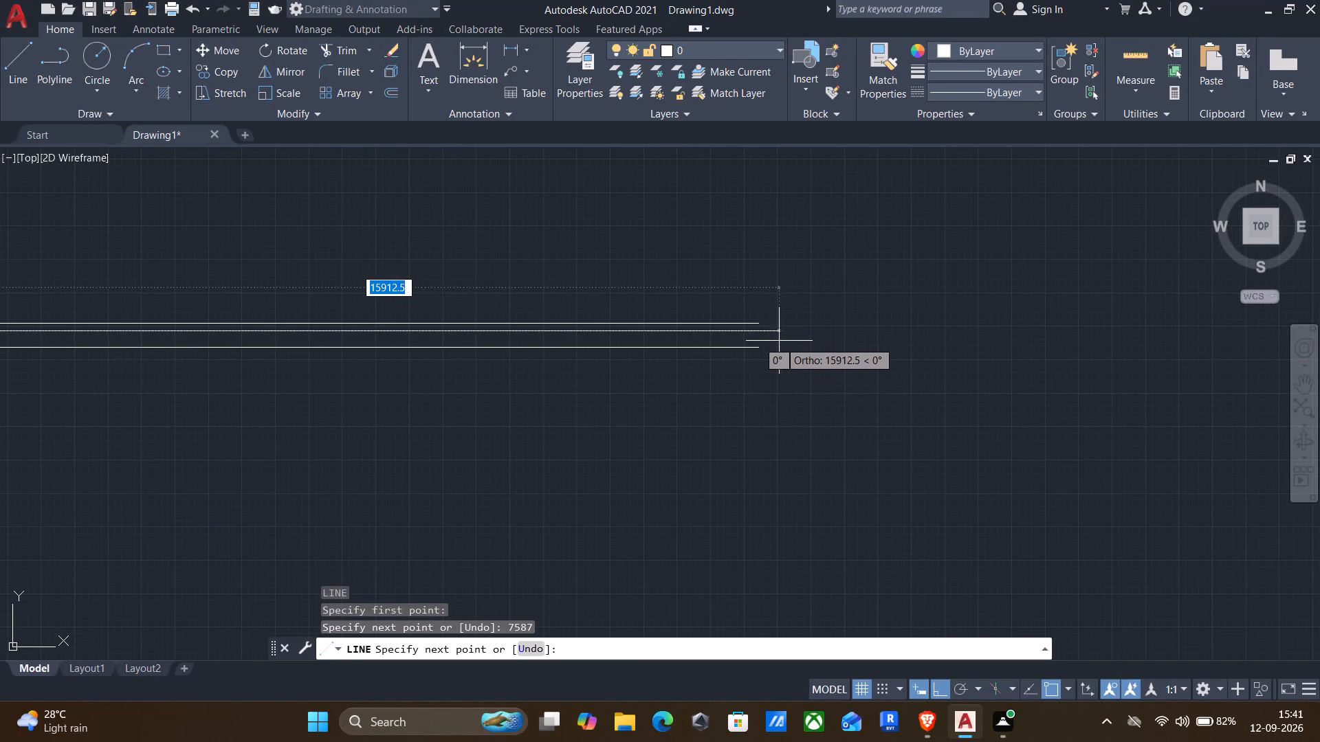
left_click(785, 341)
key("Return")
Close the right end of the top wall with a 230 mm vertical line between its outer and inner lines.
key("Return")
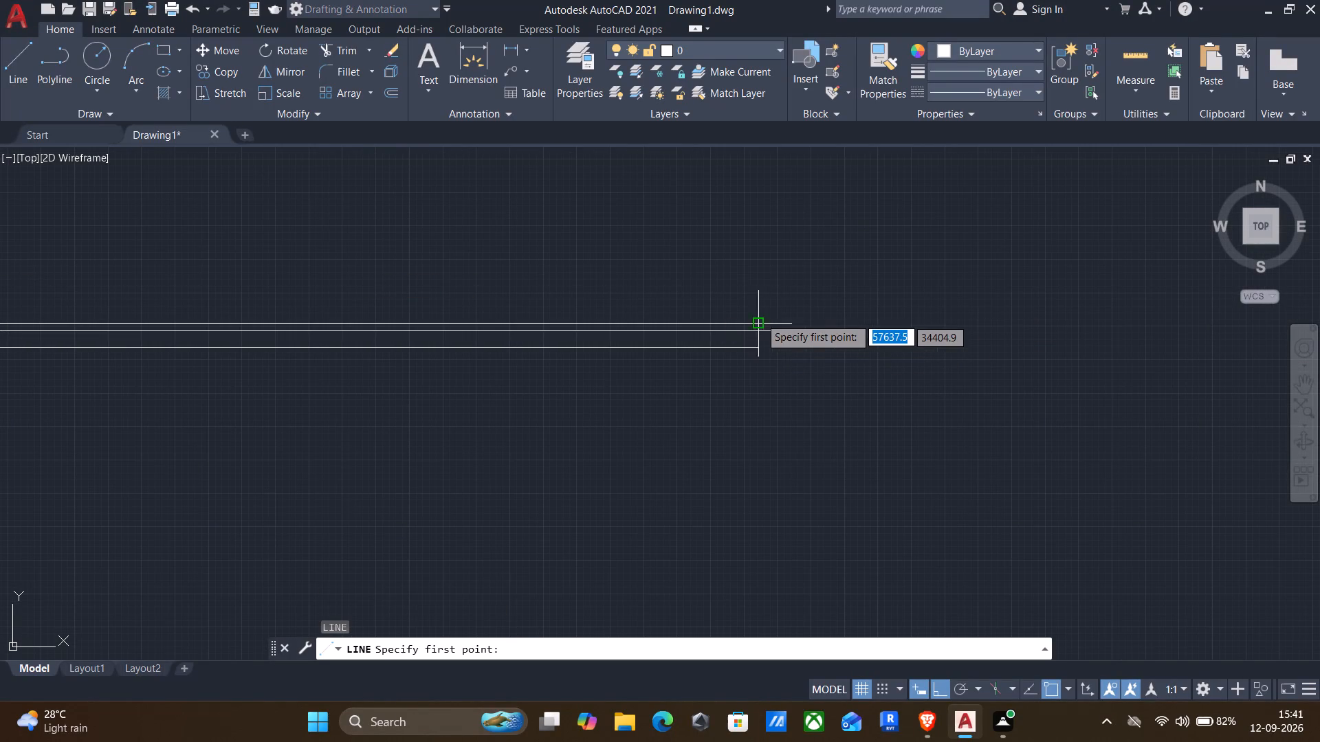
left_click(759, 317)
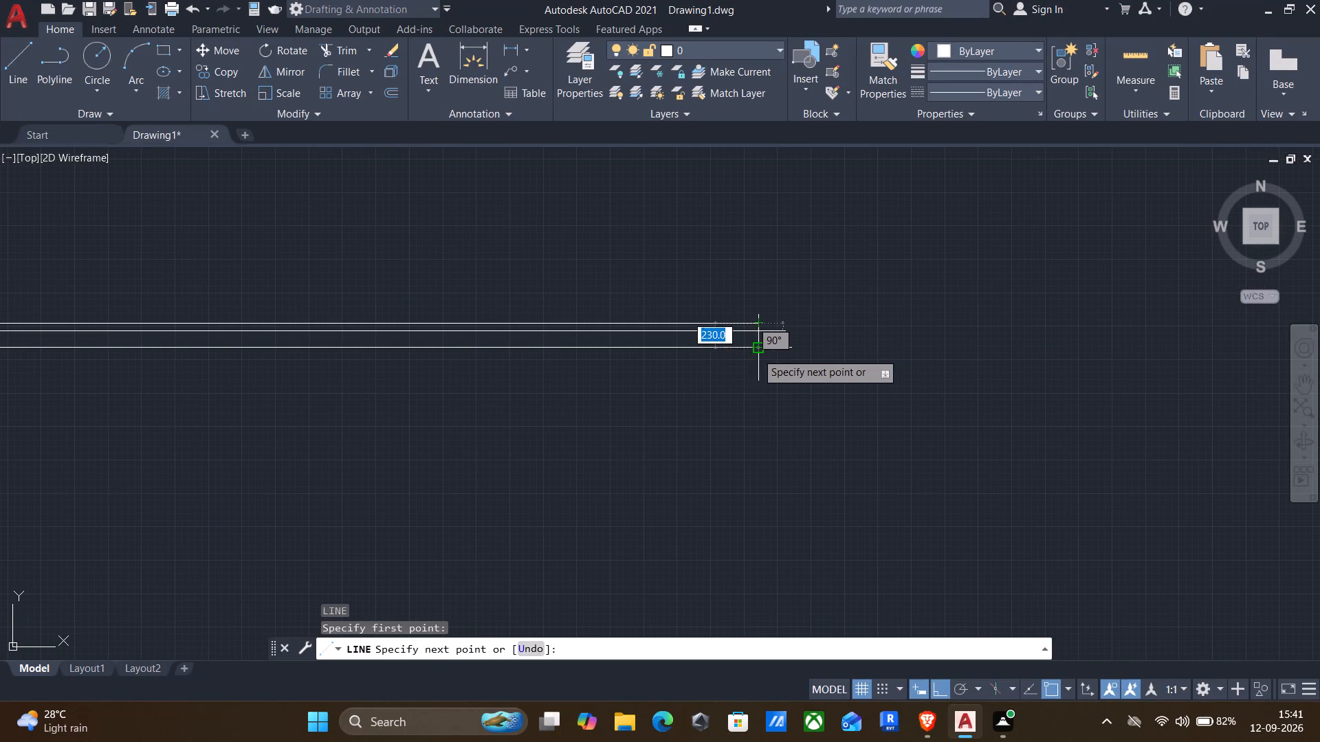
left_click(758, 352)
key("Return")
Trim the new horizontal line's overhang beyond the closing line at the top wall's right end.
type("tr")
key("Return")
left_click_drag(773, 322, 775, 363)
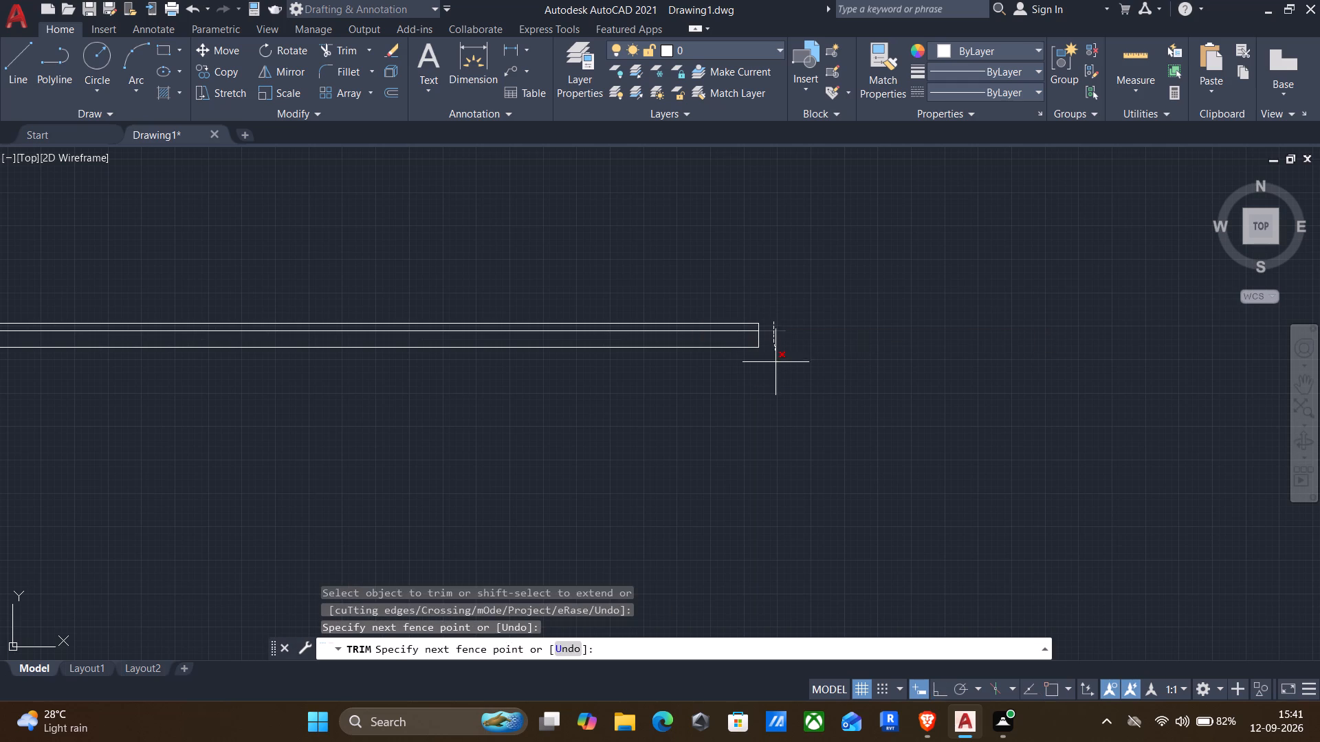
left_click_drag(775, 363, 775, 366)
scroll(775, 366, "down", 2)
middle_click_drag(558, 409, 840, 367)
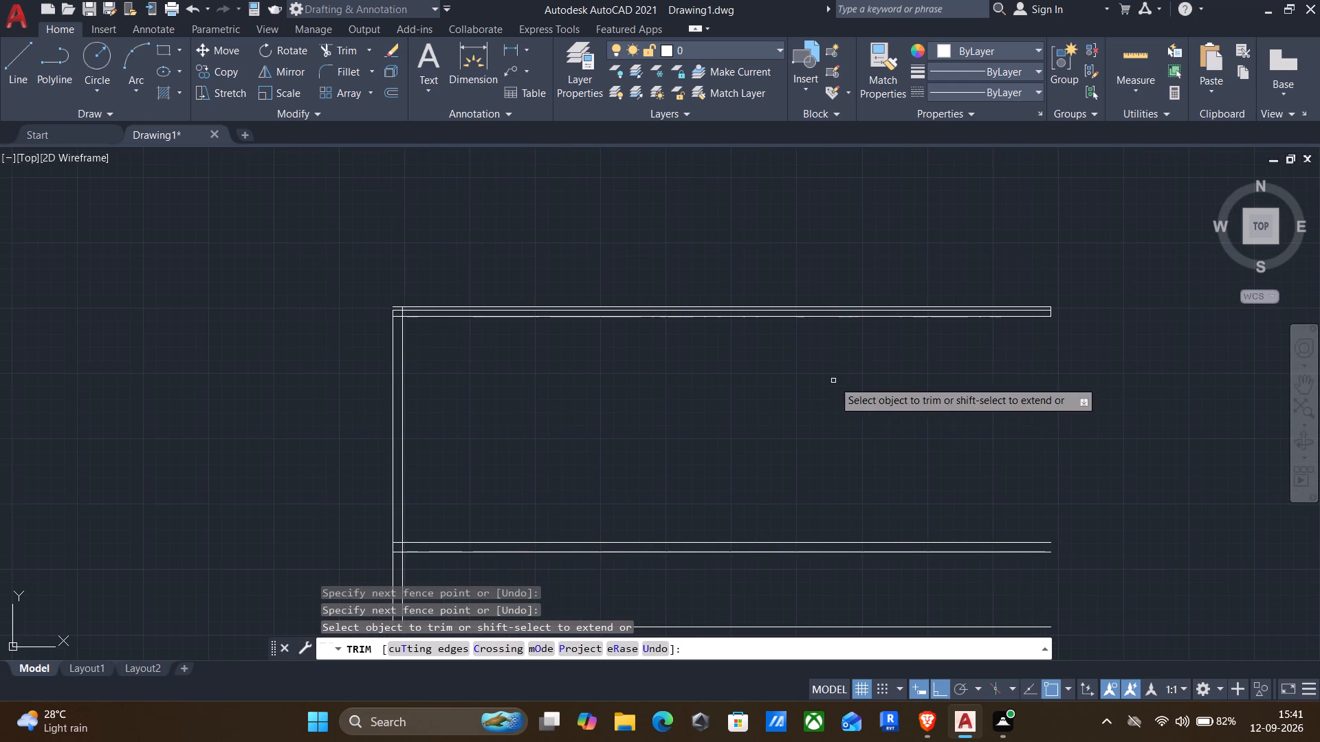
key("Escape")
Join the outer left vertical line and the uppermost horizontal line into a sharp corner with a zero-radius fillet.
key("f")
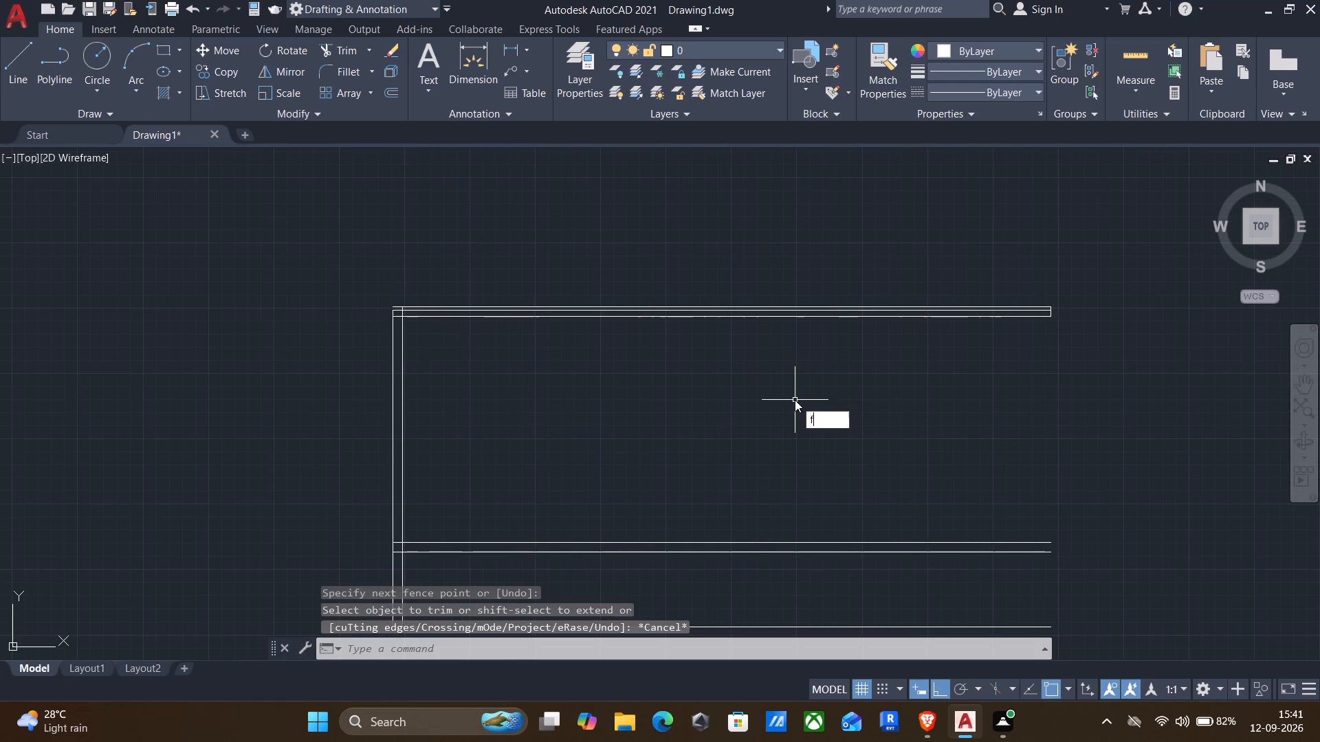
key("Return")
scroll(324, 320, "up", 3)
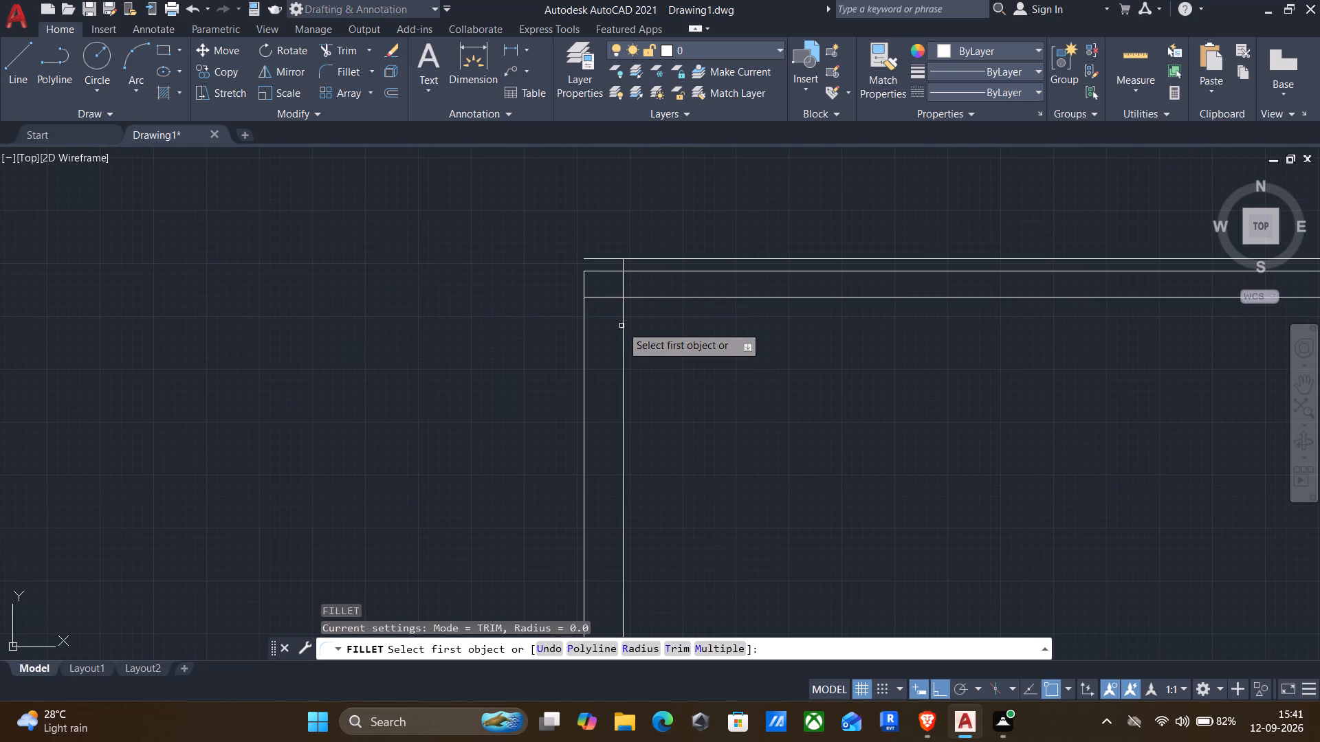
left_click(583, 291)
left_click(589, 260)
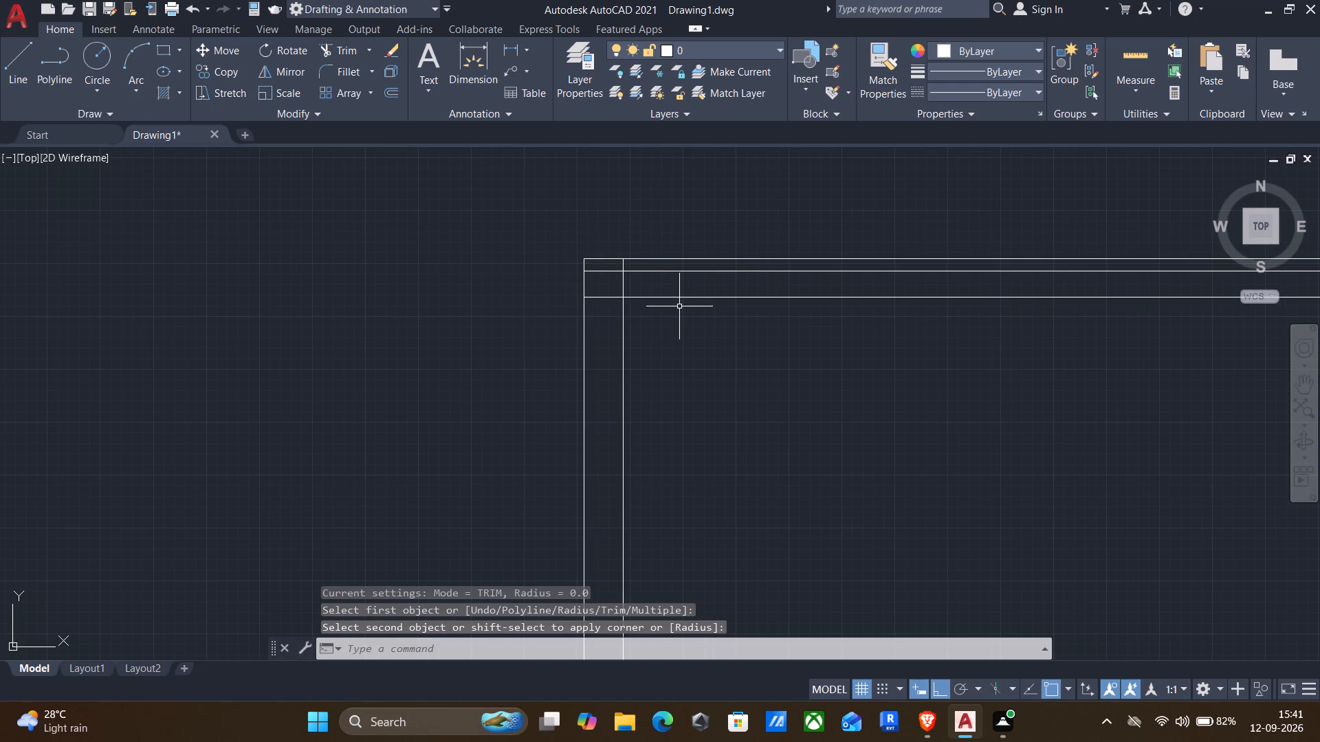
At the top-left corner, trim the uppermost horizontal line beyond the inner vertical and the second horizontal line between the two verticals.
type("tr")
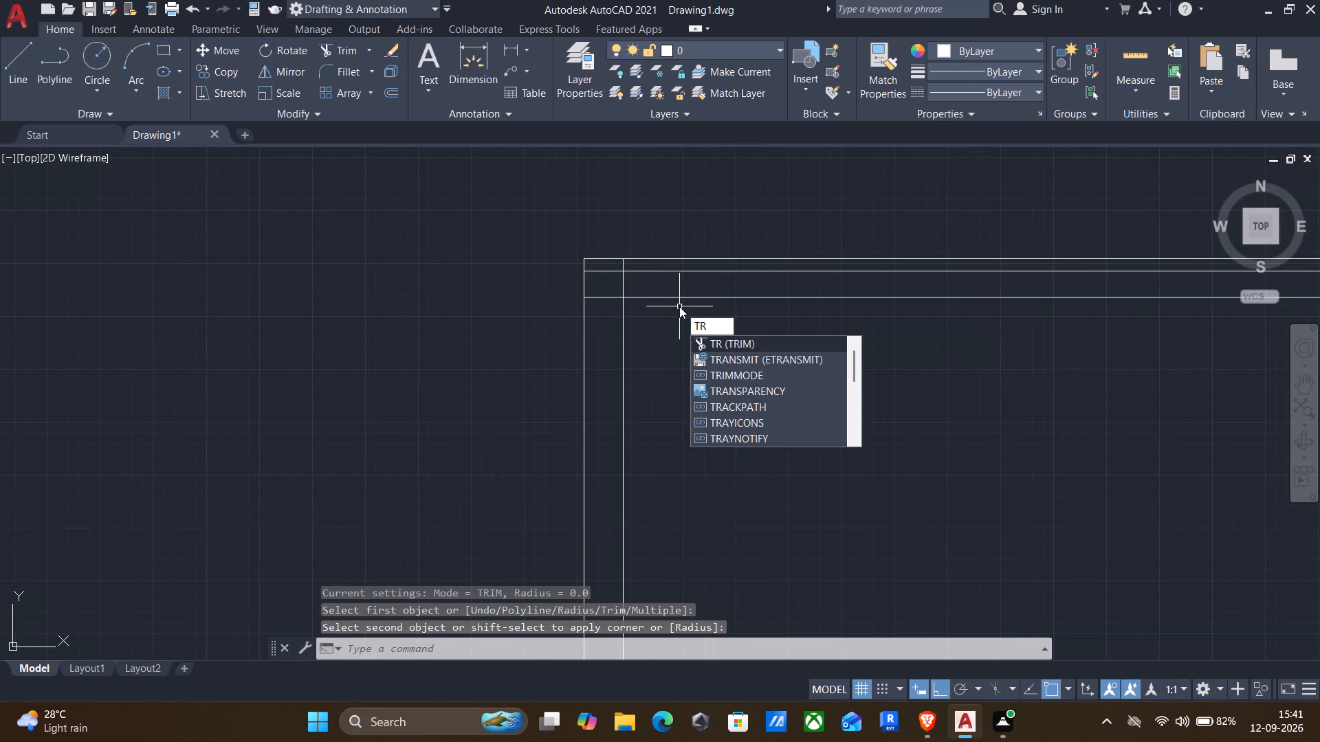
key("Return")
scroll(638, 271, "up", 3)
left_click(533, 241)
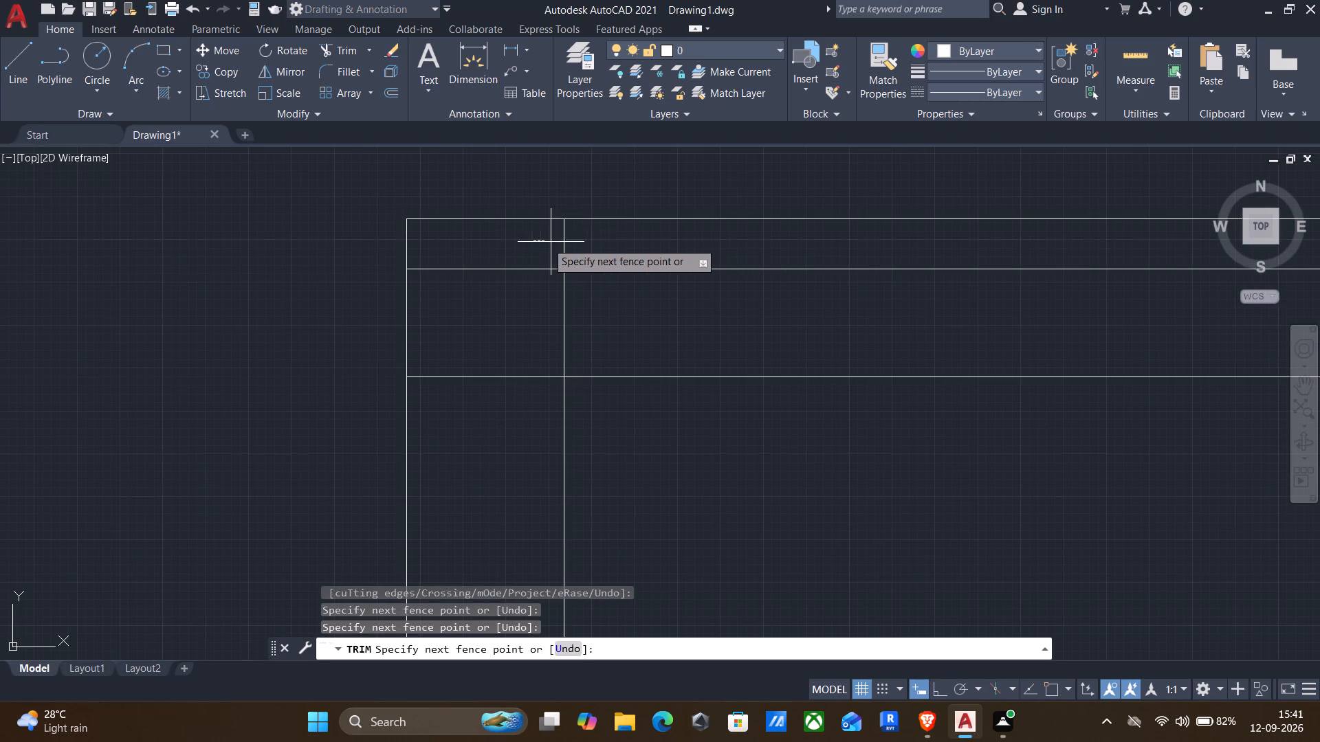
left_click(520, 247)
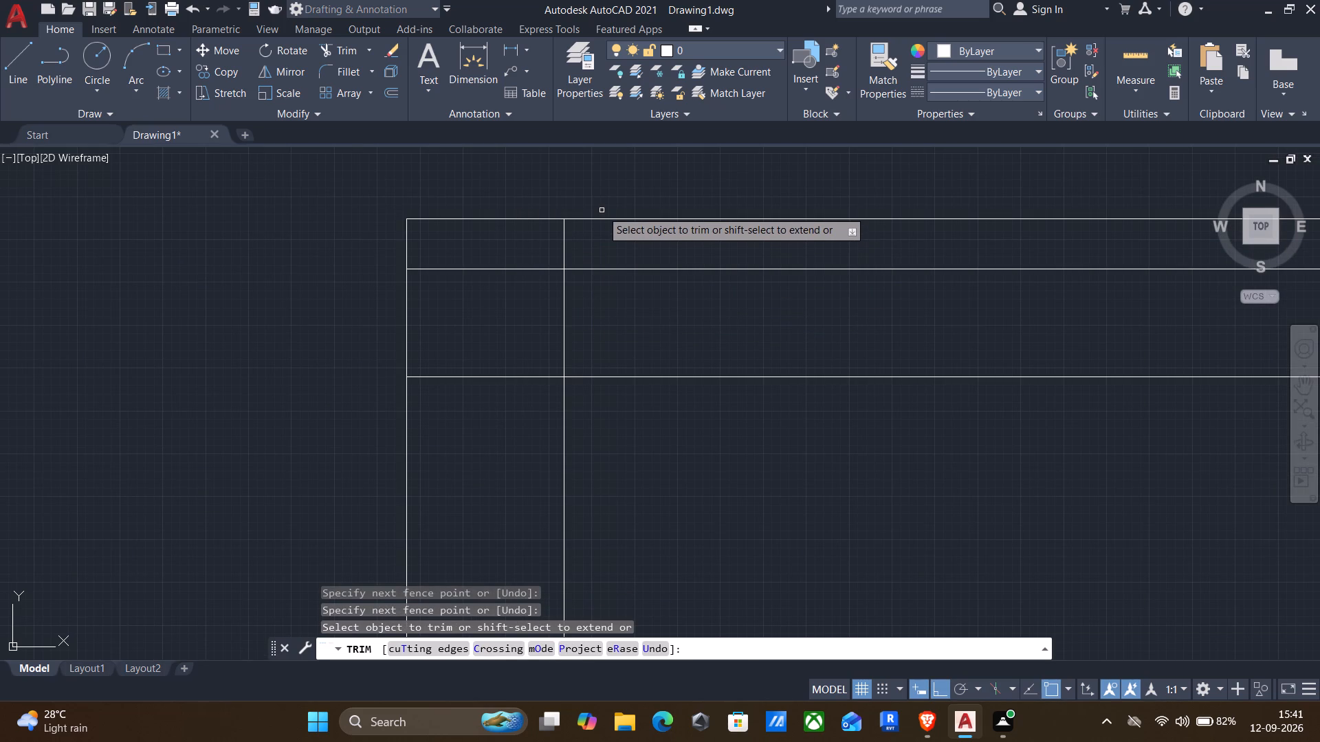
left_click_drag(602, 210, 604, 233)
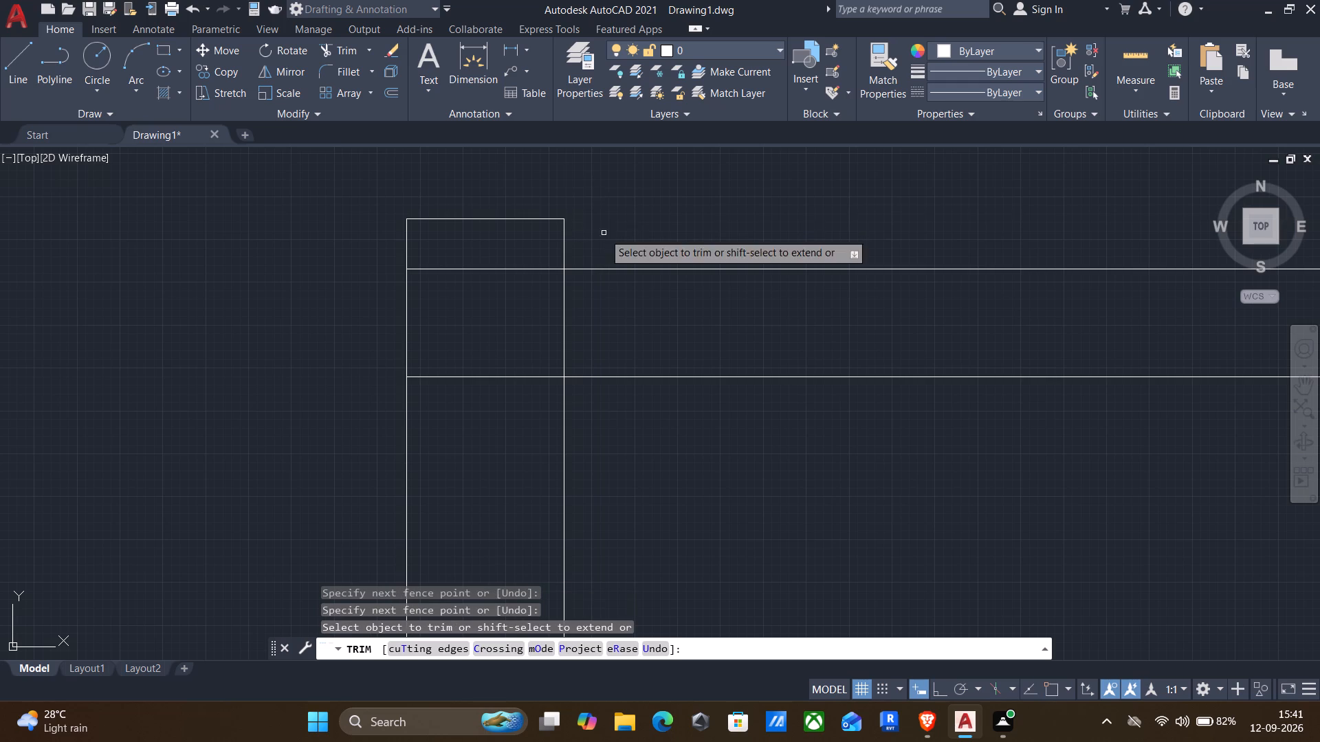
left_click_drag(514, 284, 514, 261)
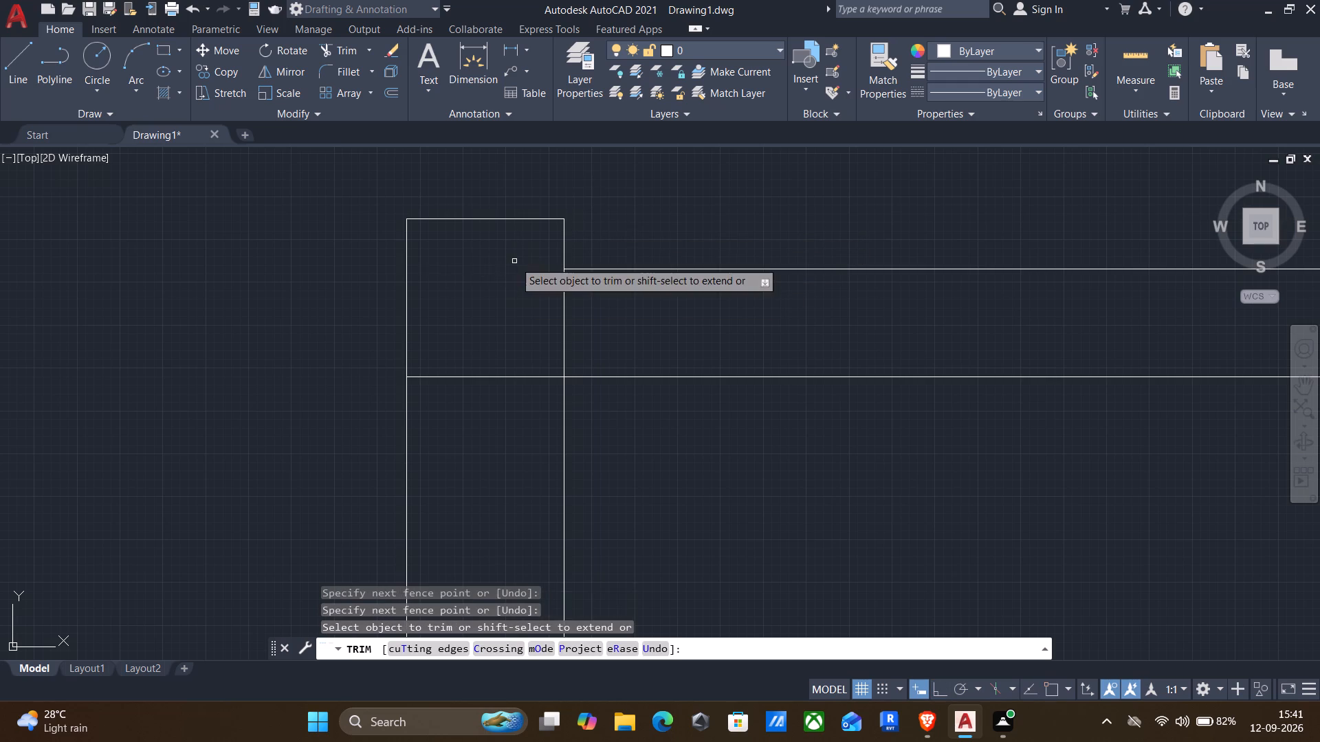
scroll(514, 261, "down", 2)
Measure the wall thicknesses and line lengths around the plan's top-left corner with Quick measure.
left_click(1136, 60)
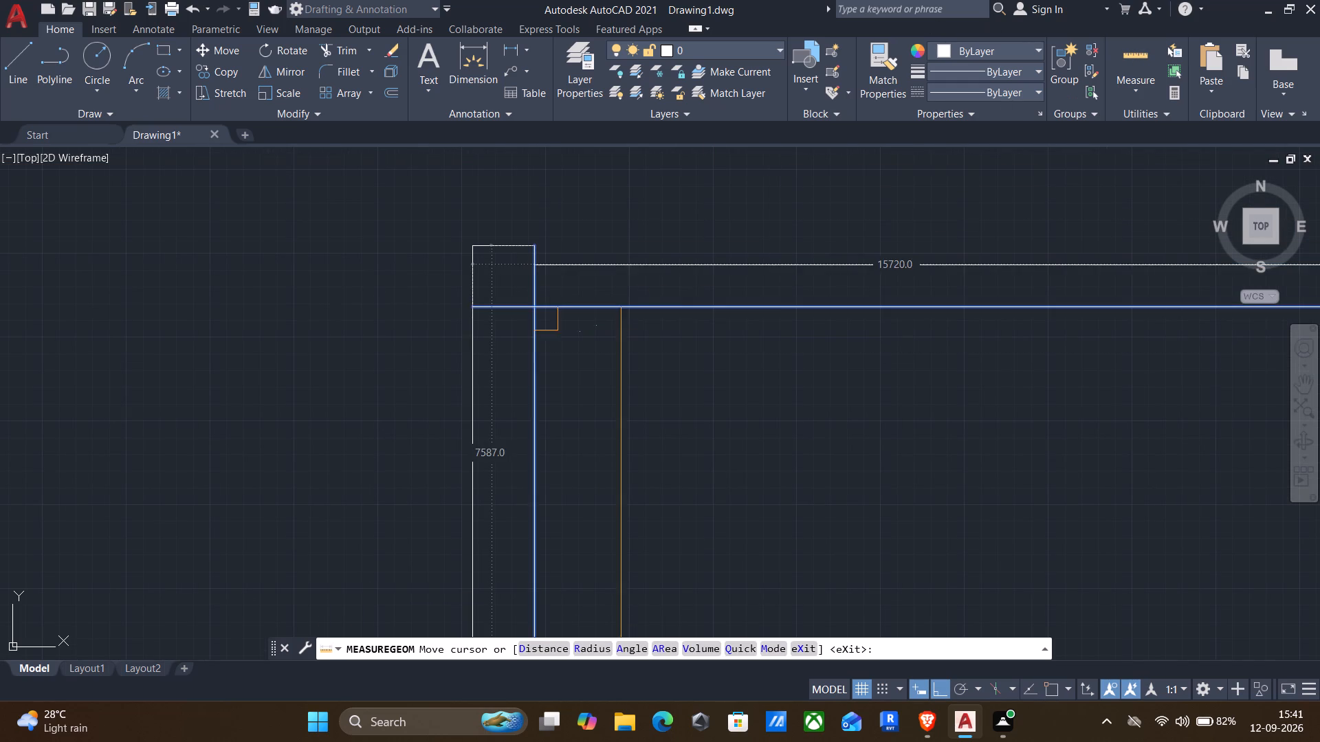
scroll(511, 297, "up", 3)
scroll(511, 297, "down", 1)
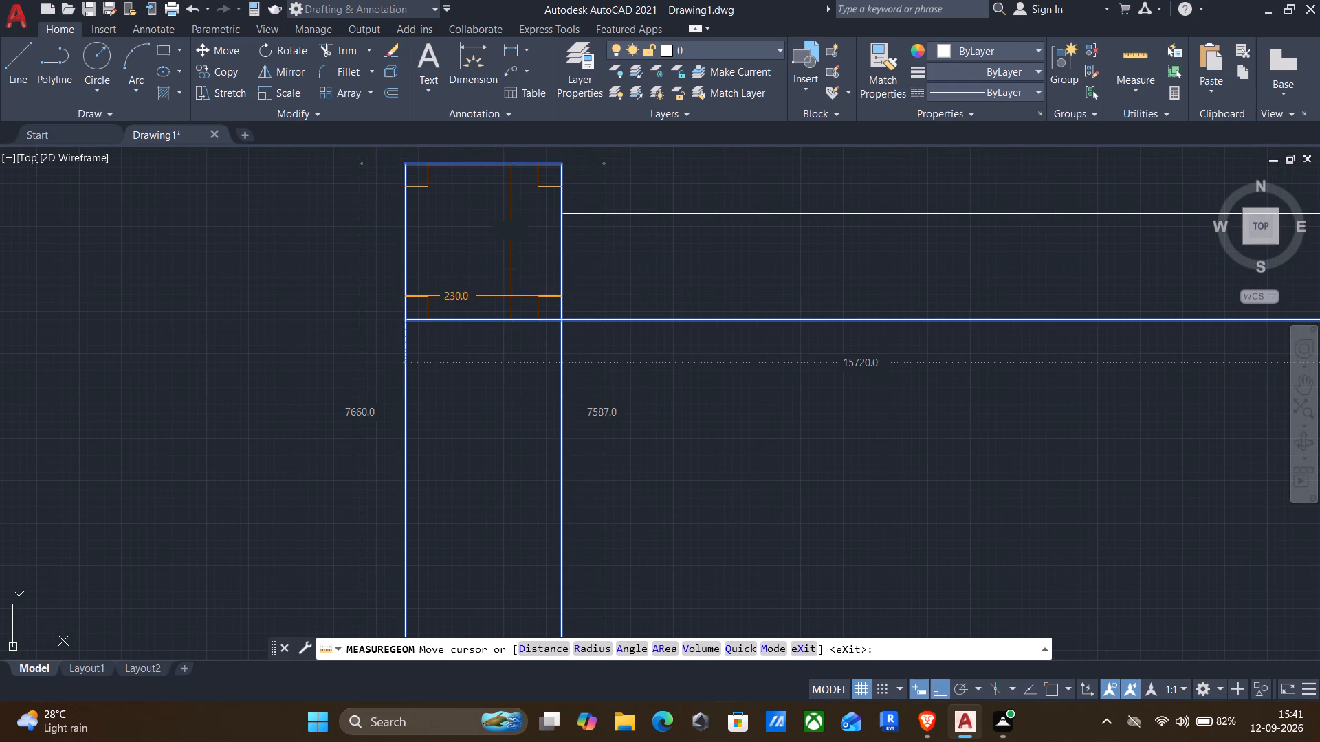
key("Escape")
scroll(511, 280, "down", 1)
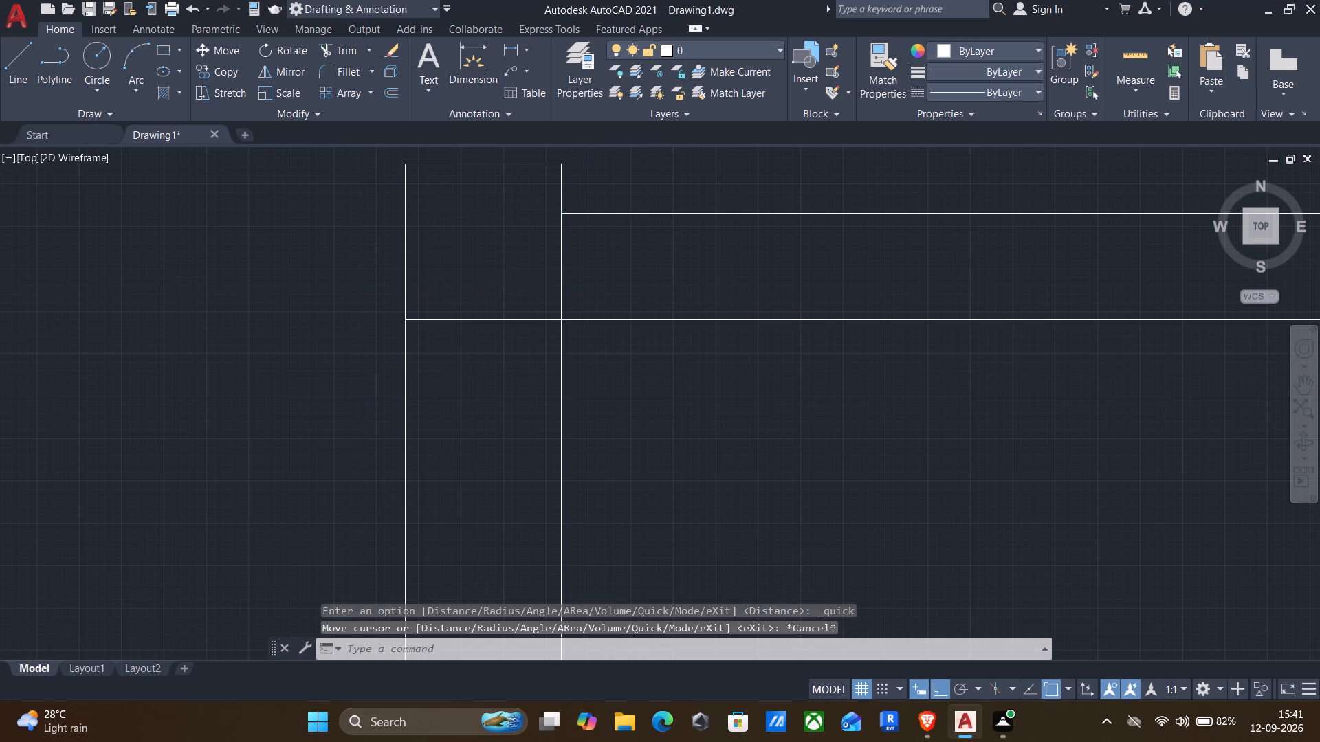
scroll(511, 280, "down", 1)
left_click(1125, 53)
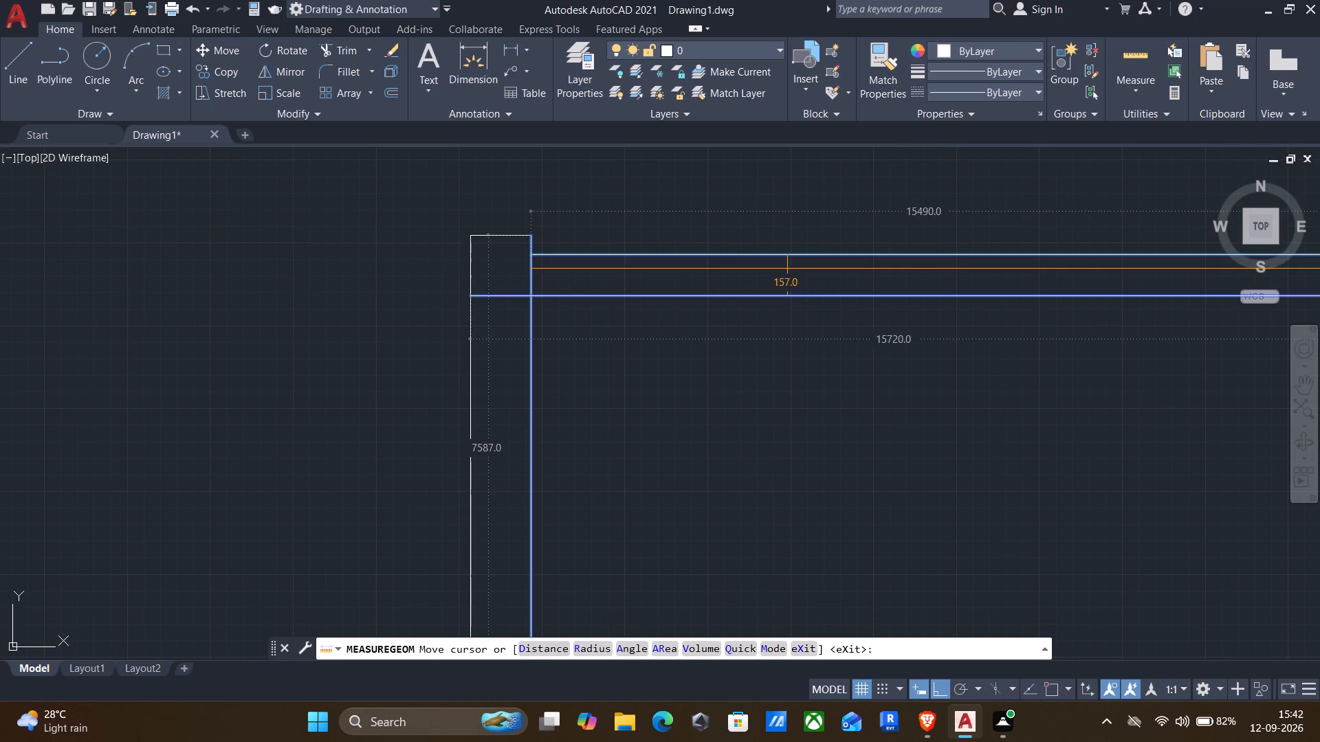
key("Escape")
Erase the entire floor plan drawn so far.
middle_click_drag(837, 324, 837, 325)
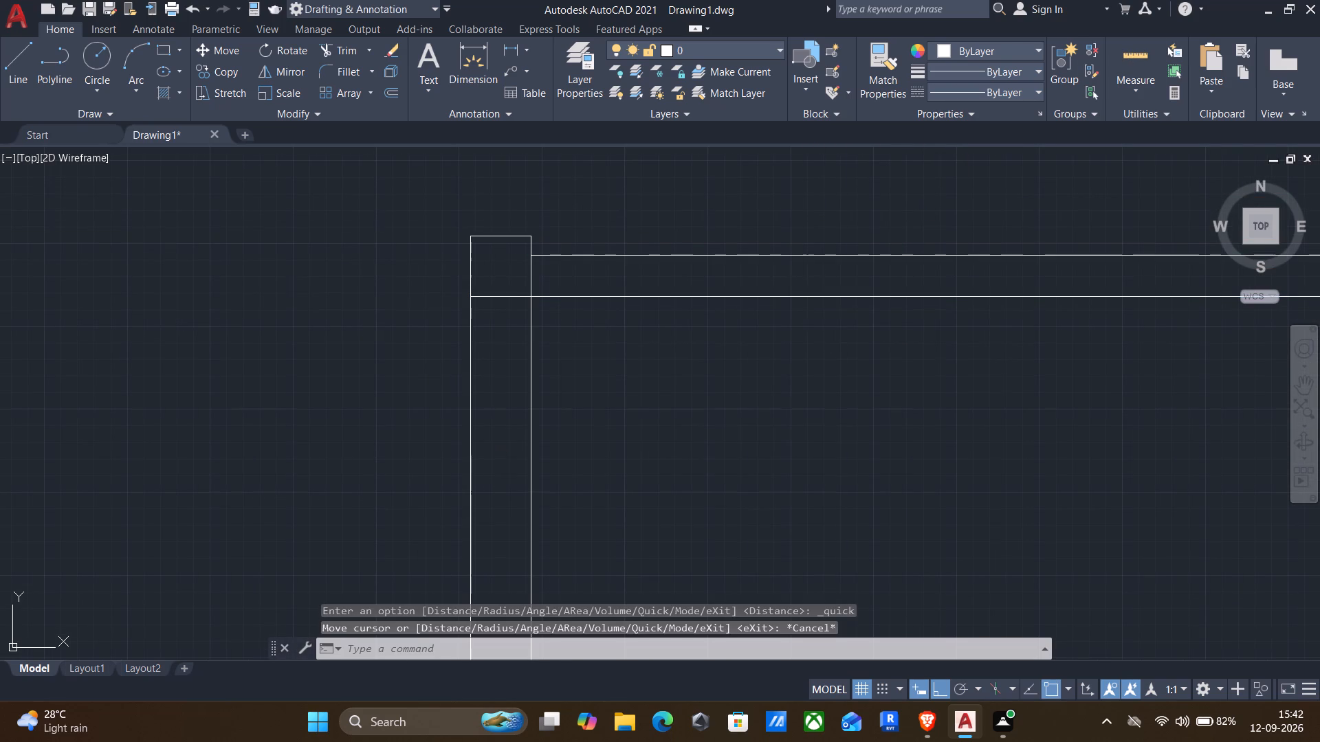
middle_click_drag(837, 325, 835, 260)
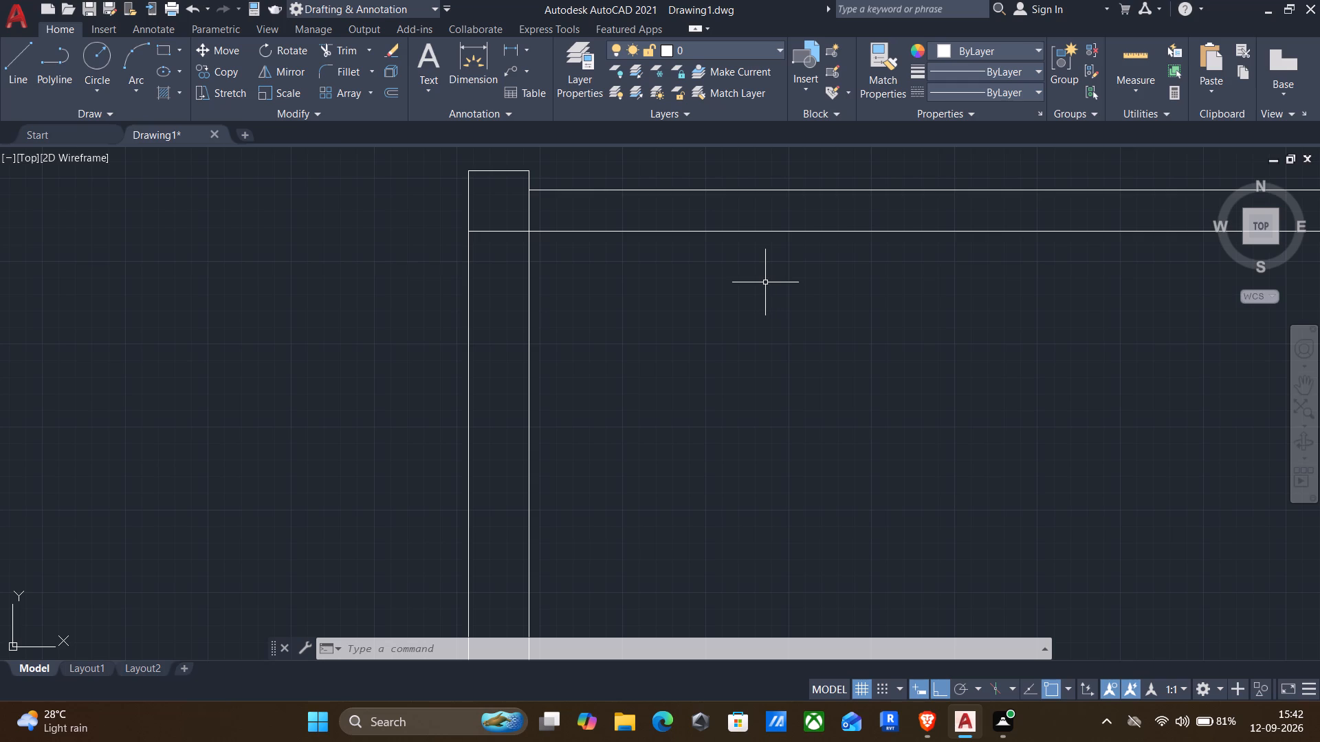
scroll(764, 284, "down", 3)
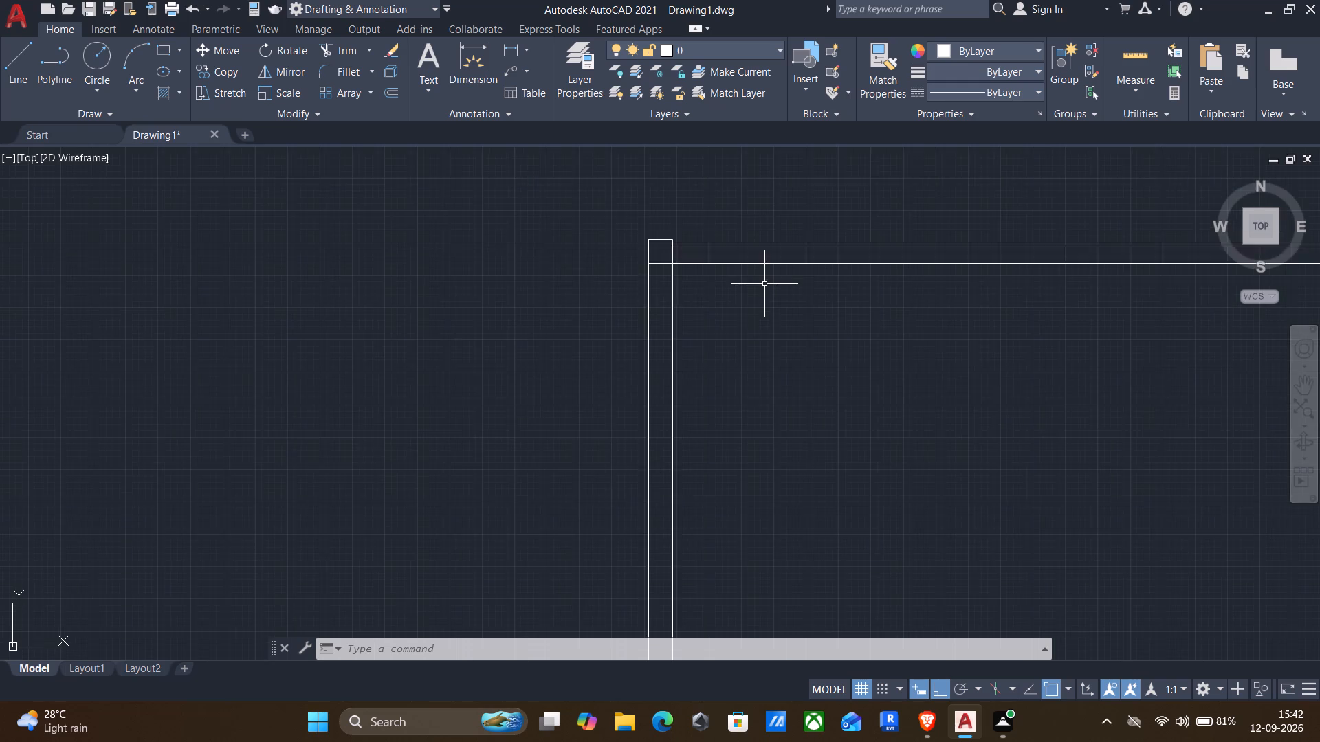
scroll(764, 284, "down", 3)
middle_click_drag(674, 319, 564, 328)
left_click_drag(971, 488, 965, 444)
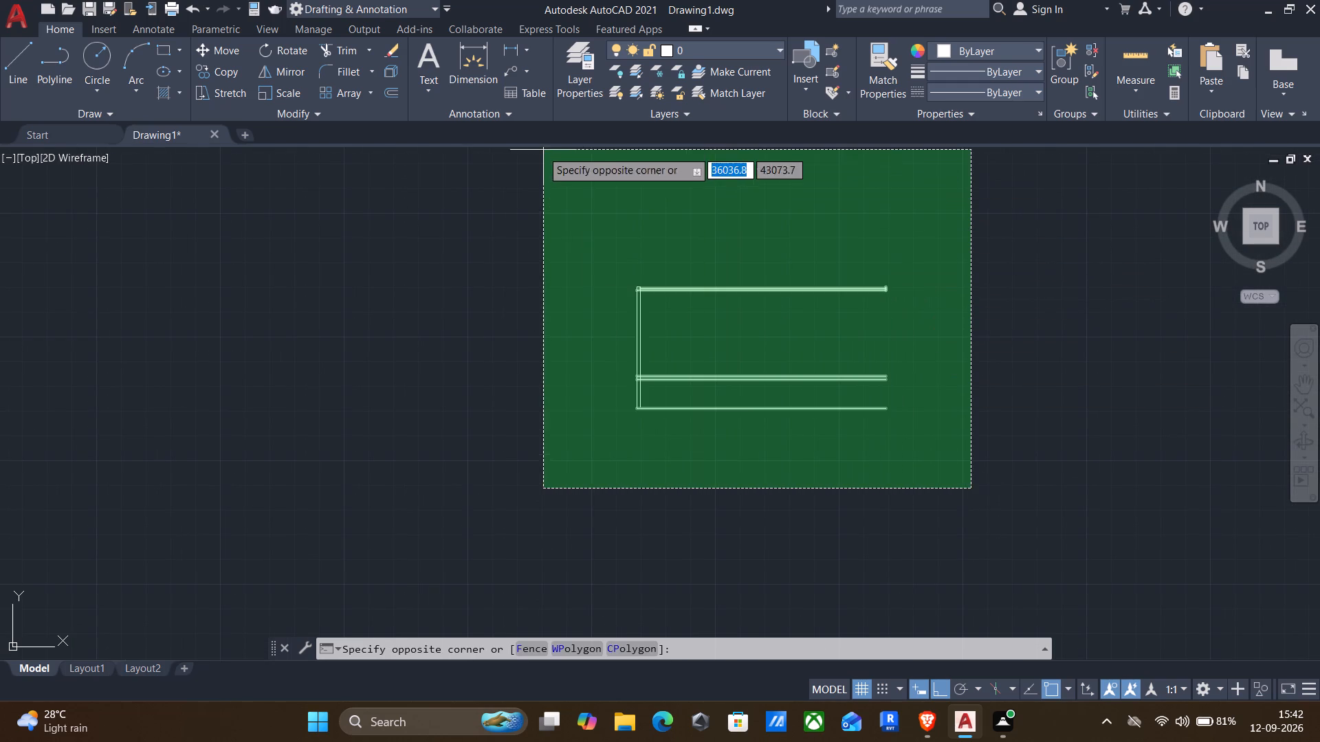
left_click(492, 177)
key("Delete")
Draw a 15720 mm horizontal line in the empty drawing as the new top outline.
key("l")
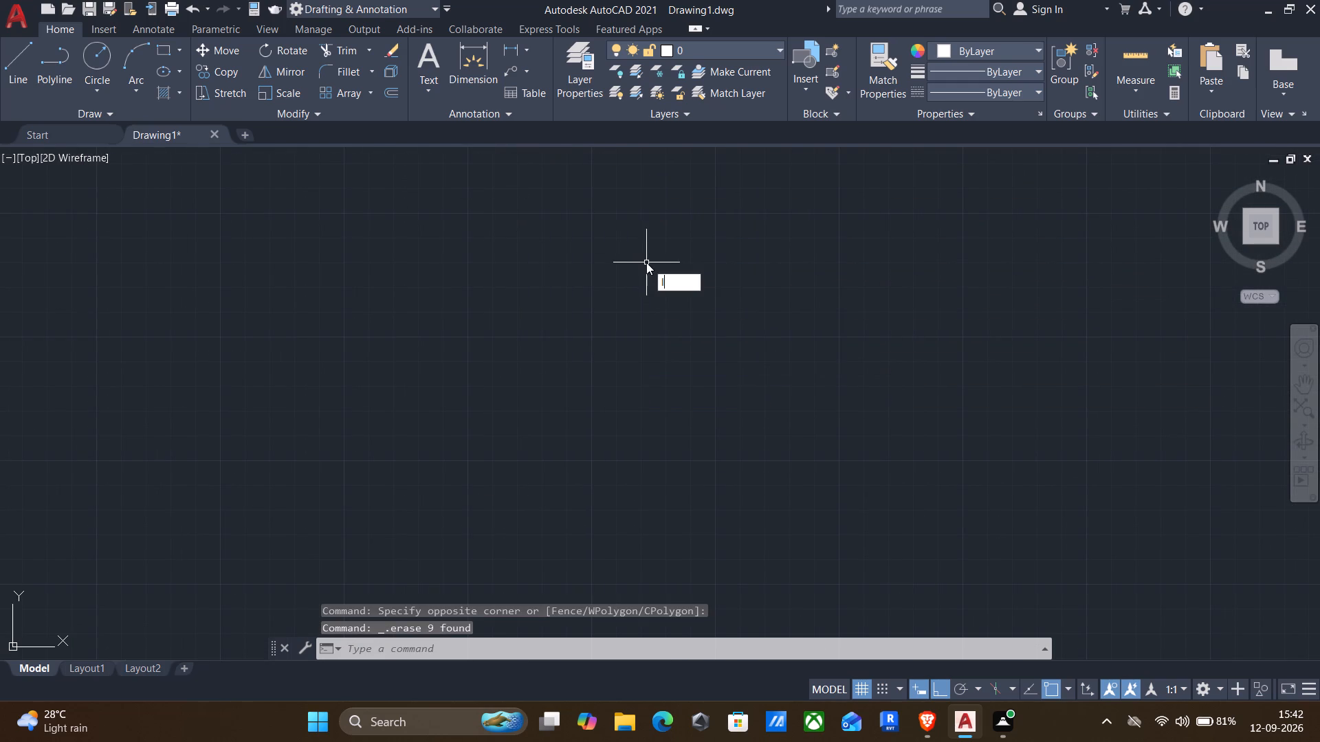
key("Return")
left_click(529, 230)
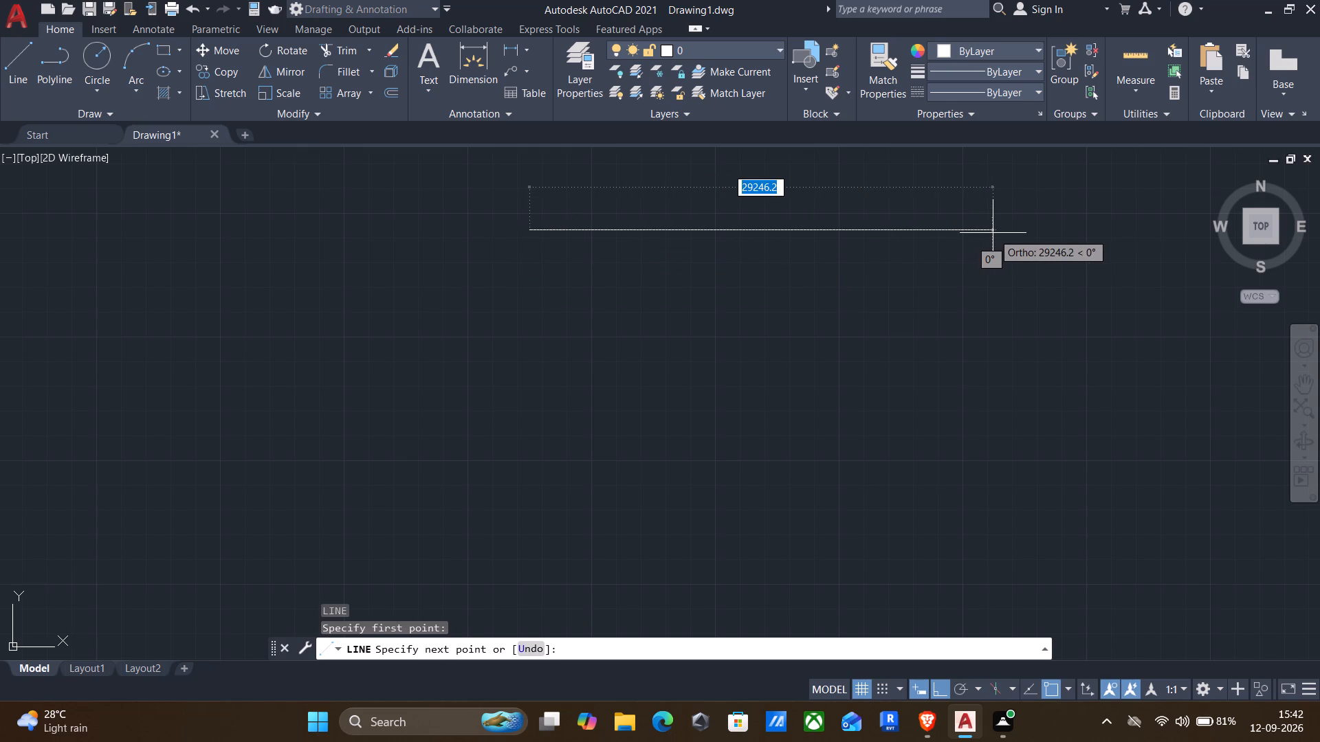
type("157")
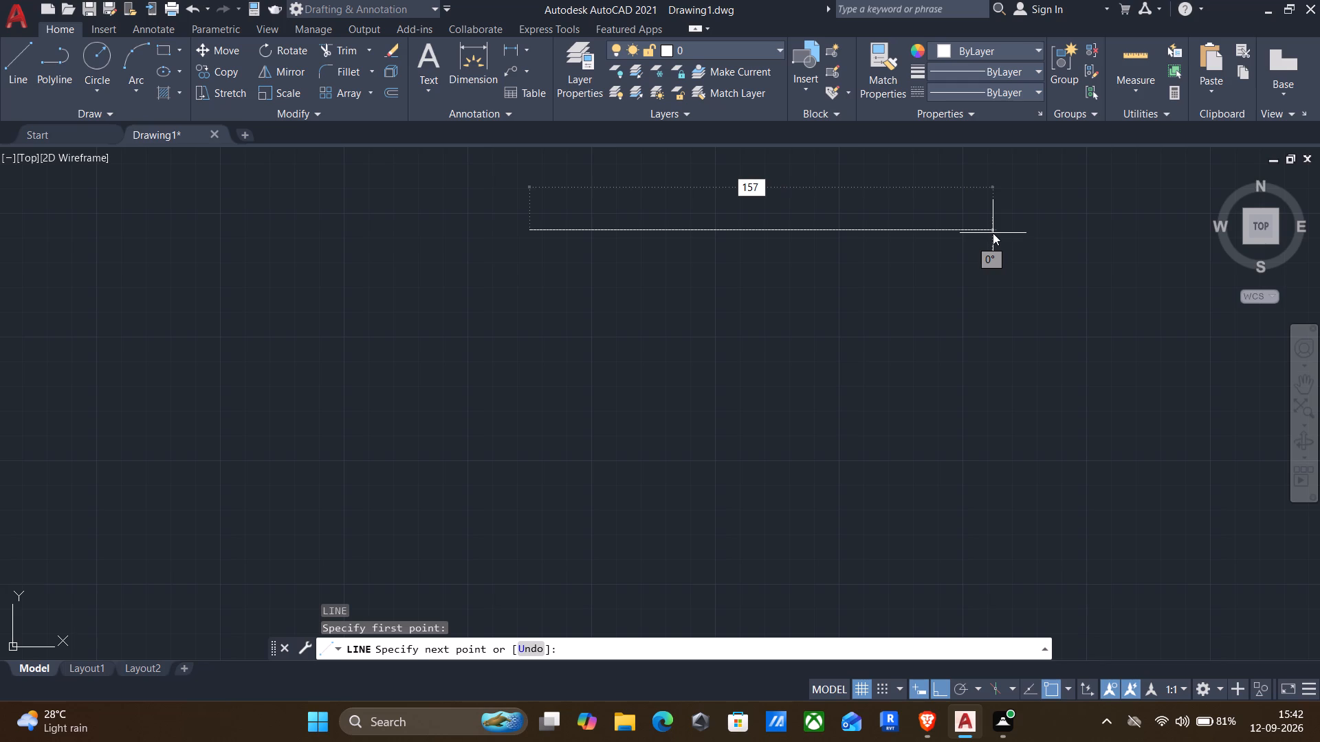
type("20")
key("Return")
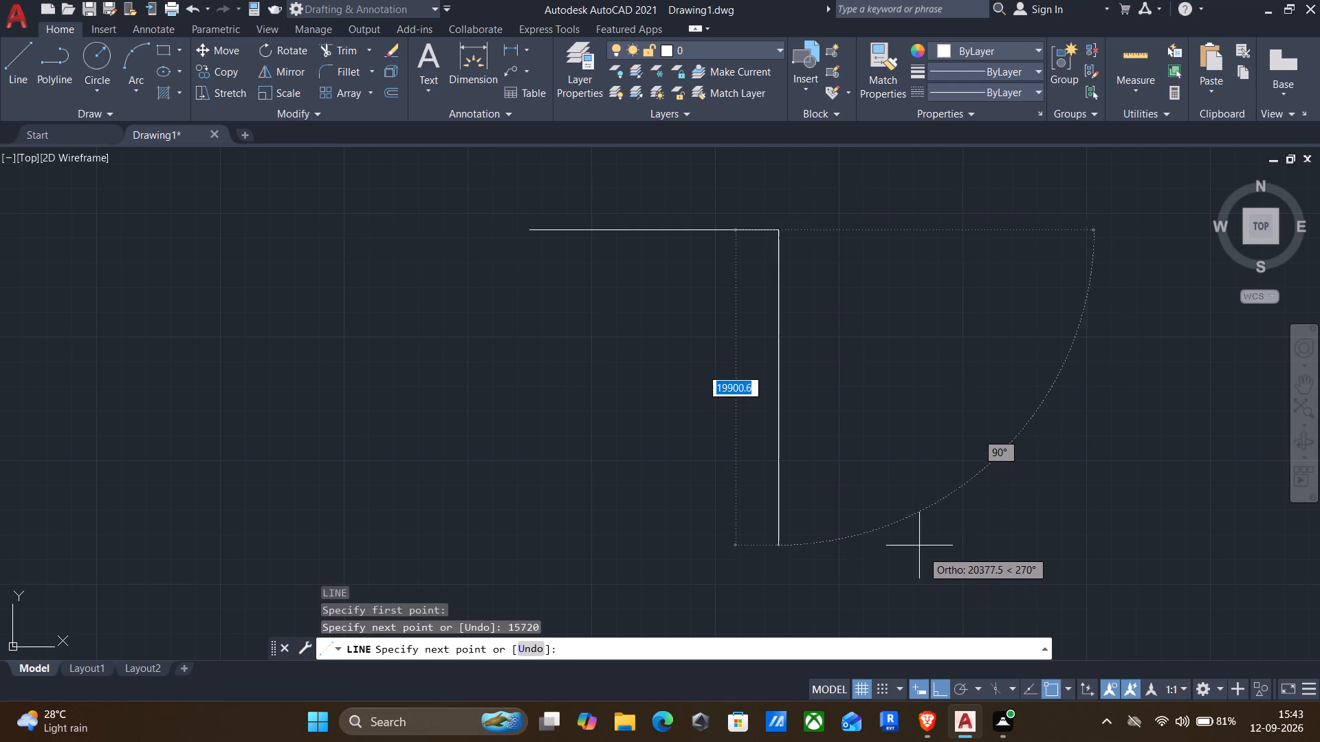
key("Return")
Offset the new horizontal line downward by about 10,486 mm, a distance defined by two picked points.
scroll(811, 384, "down", 2)
middle_click_drag(813, 387, 813, 389)
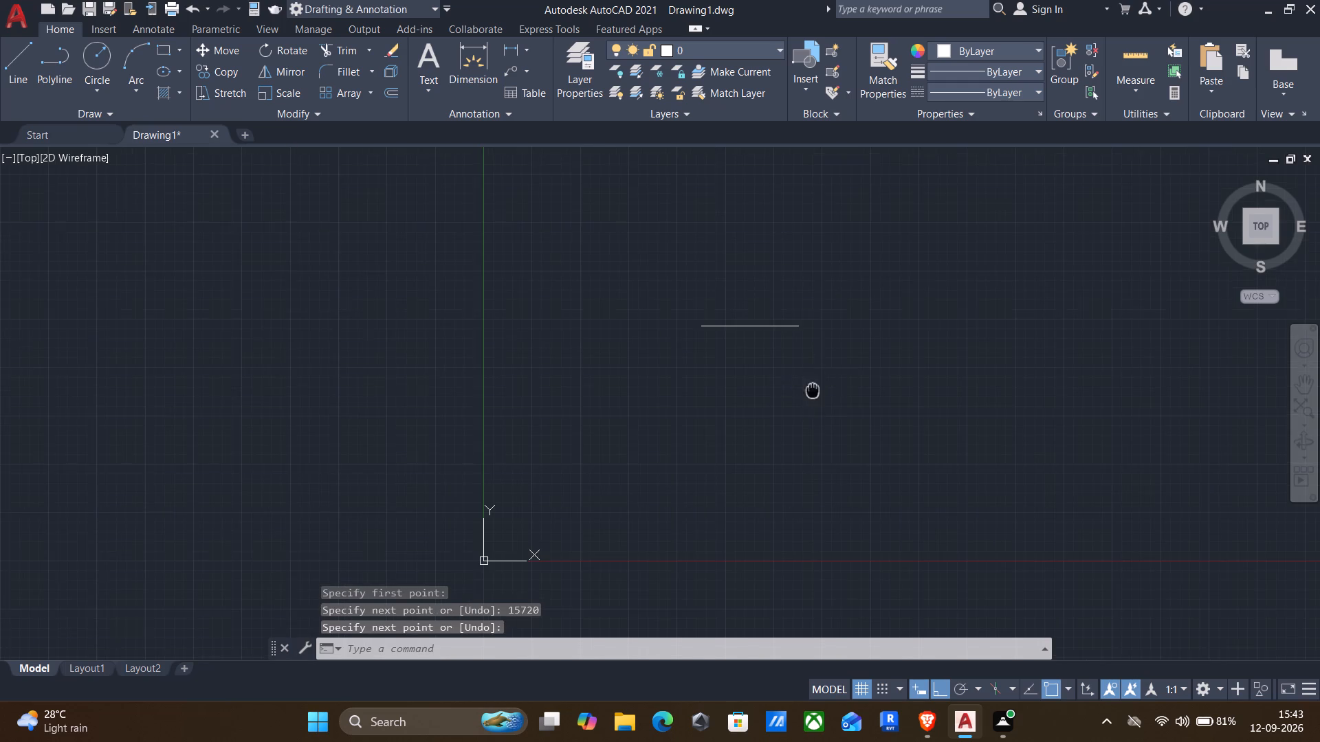
middle_click_drag(813, 389, 932, 361)
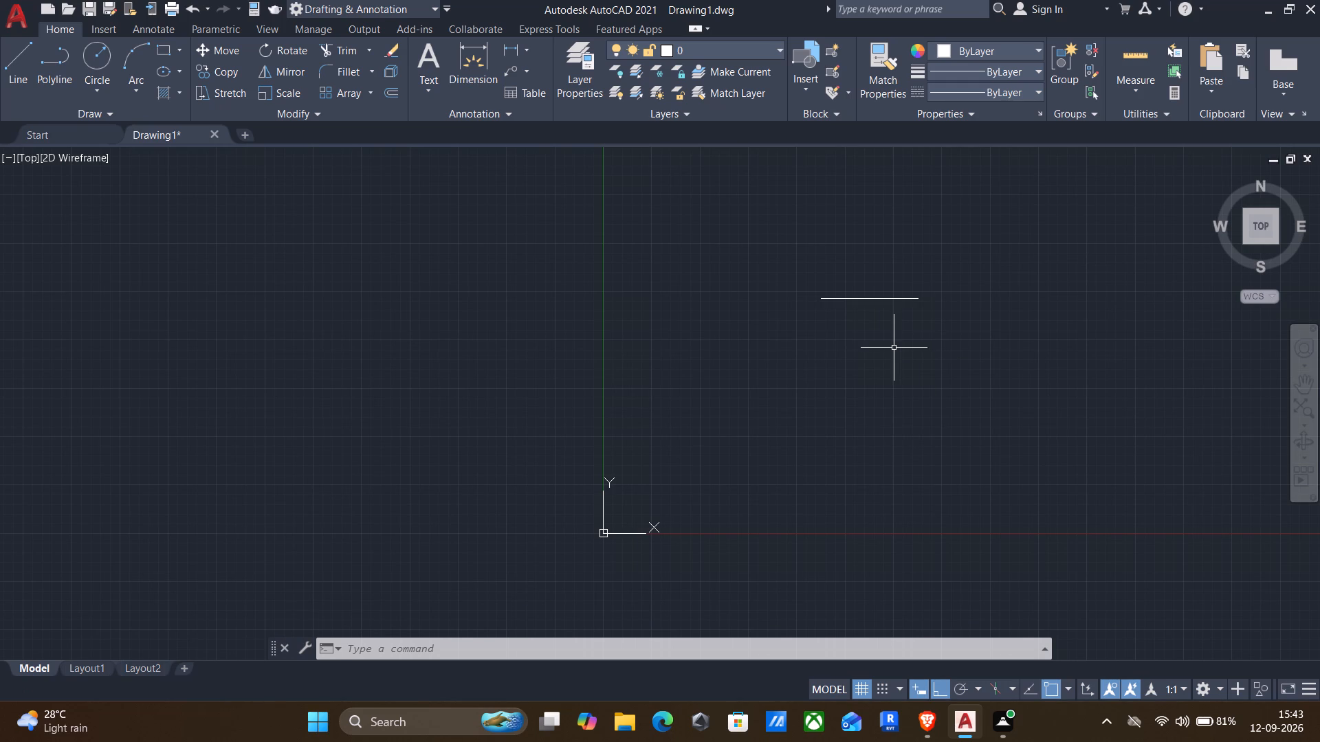
key("o")
key("Return")
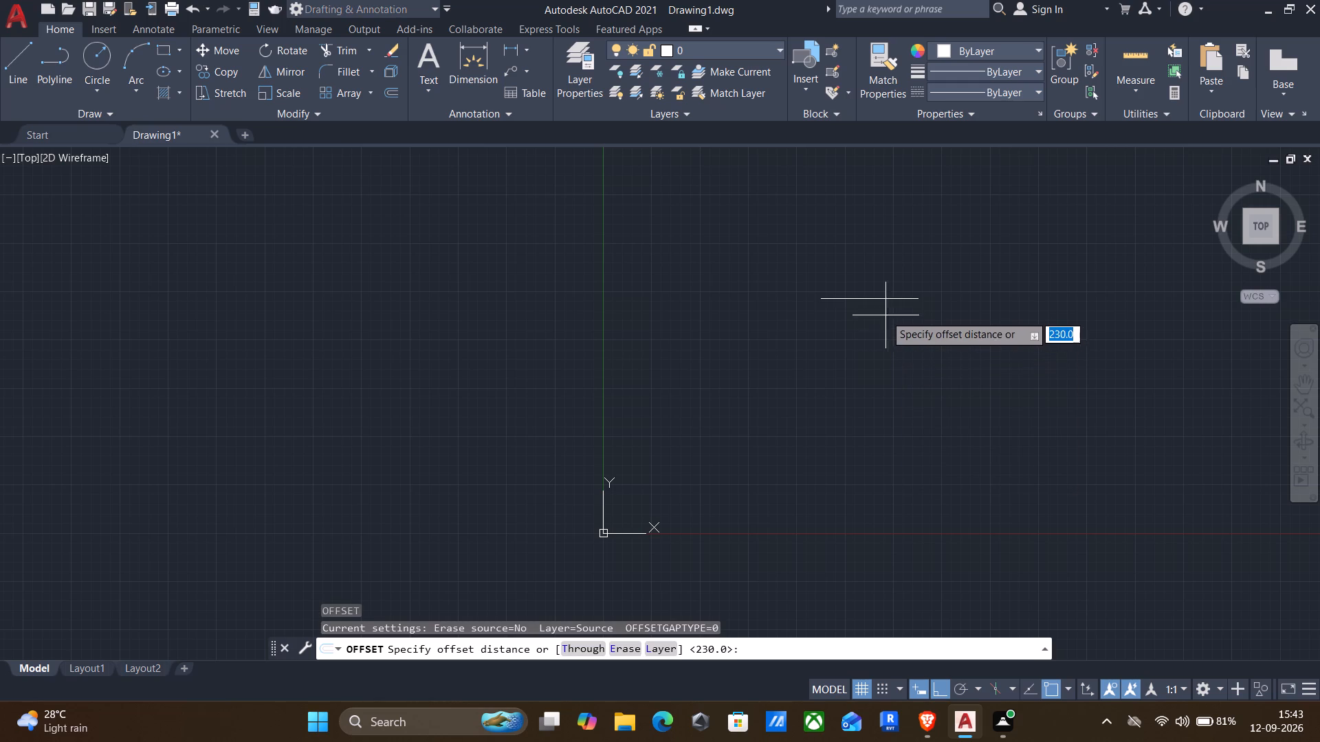
left_click(877, 301)
left_click(868, 363)
left_click(870, 295)
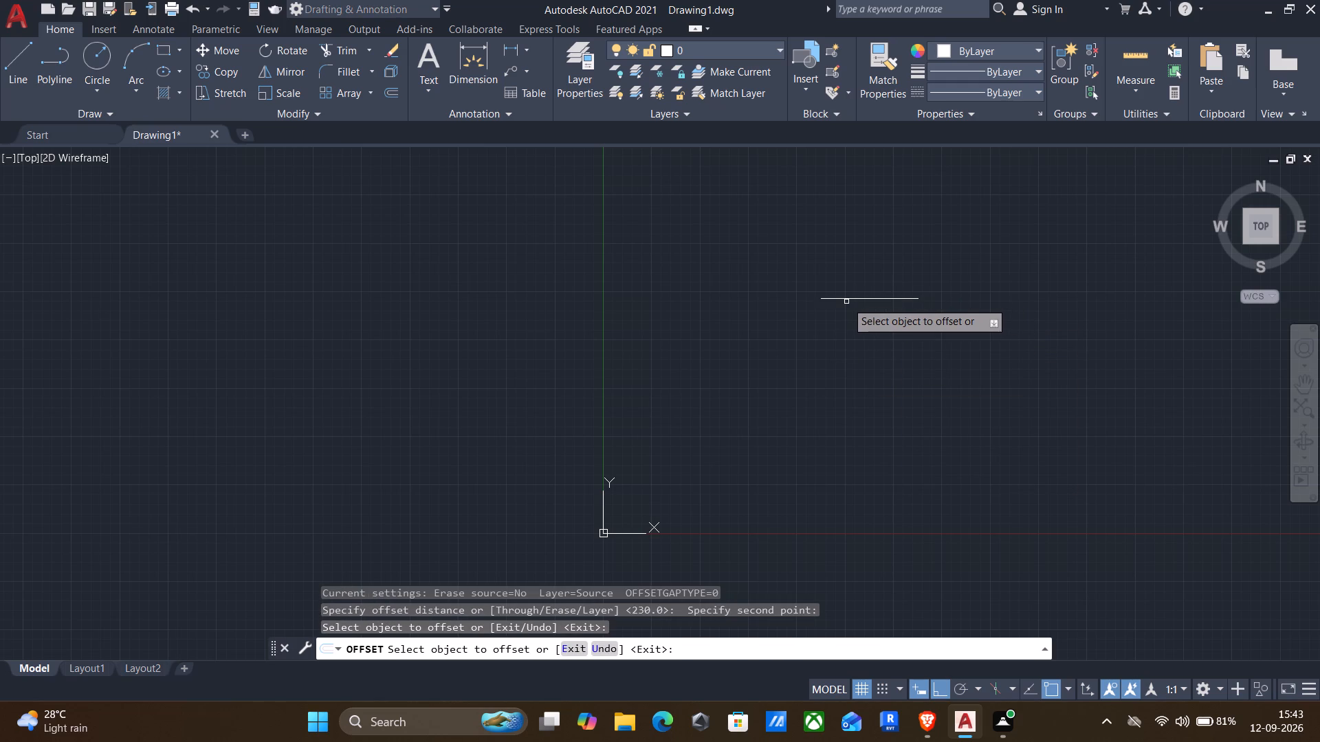
left_click(846, 299)
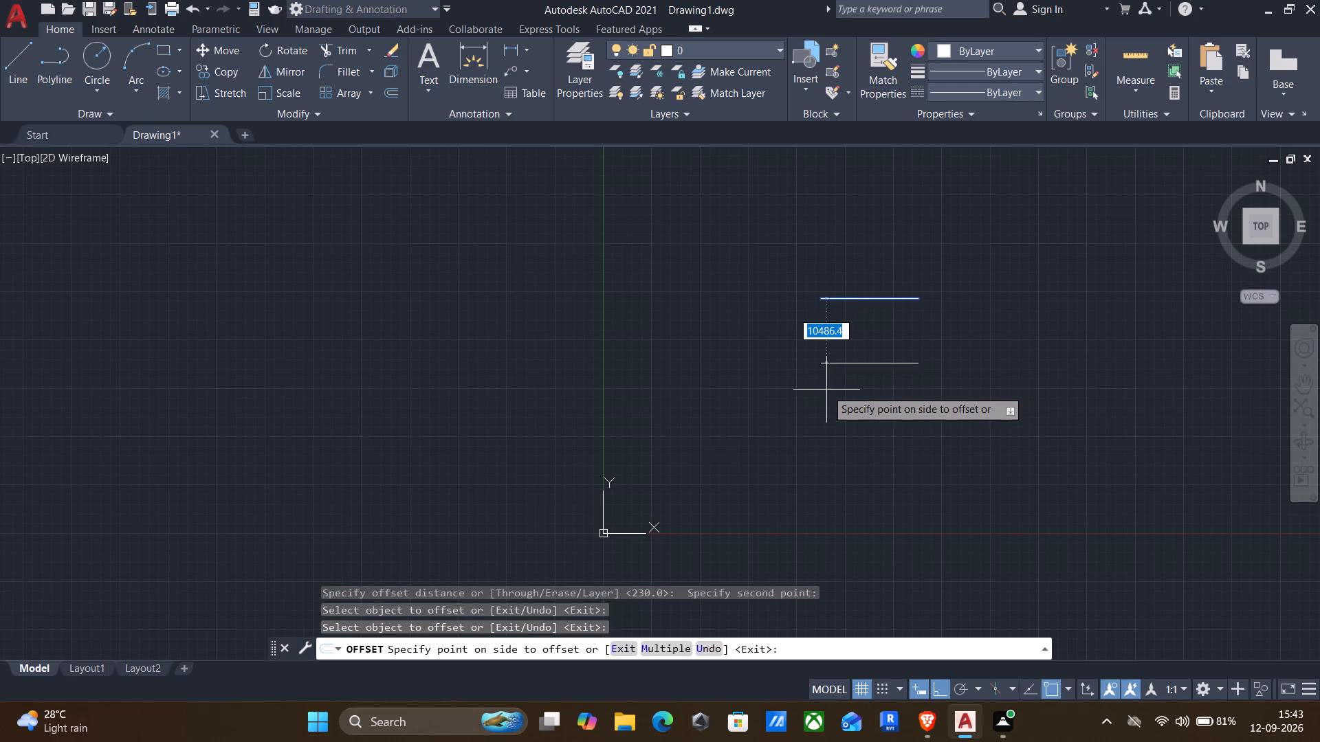
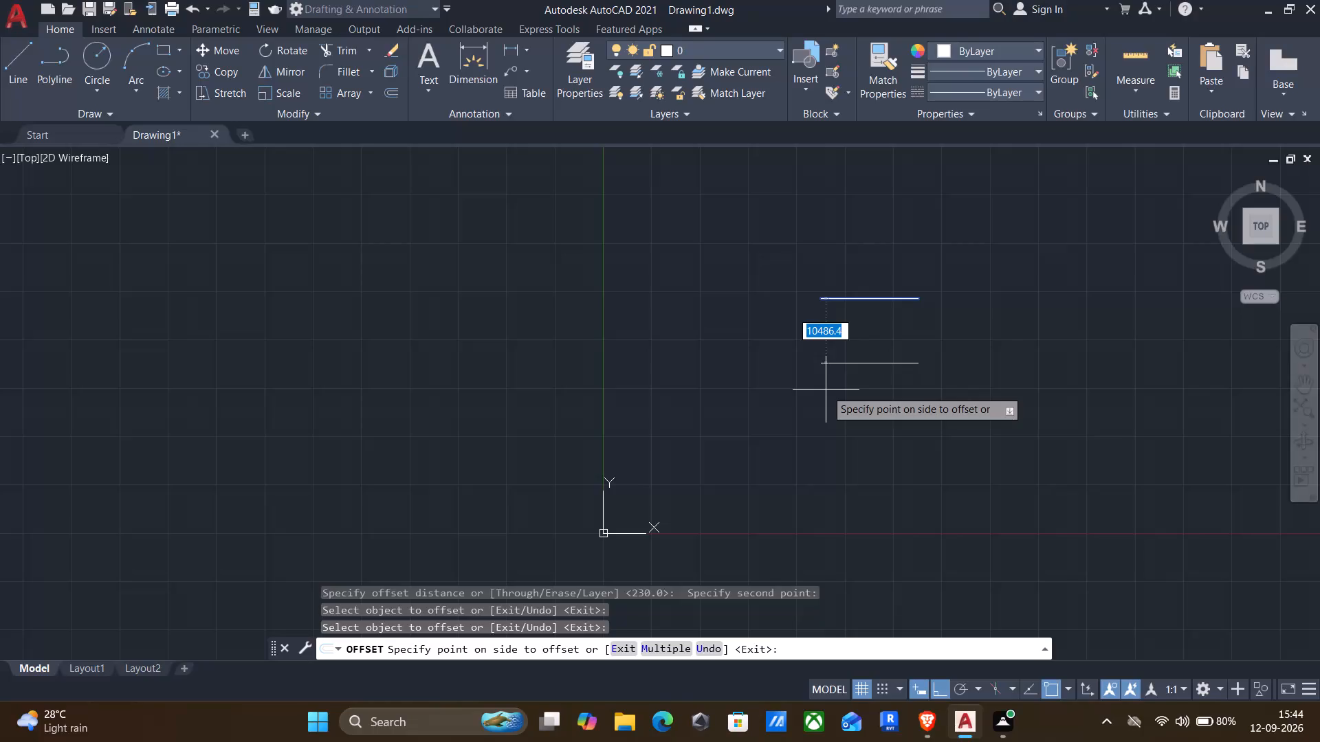
Draw a vertical line straight down from the left end of the 15720 mm top line as the left outline.
key("Escape")
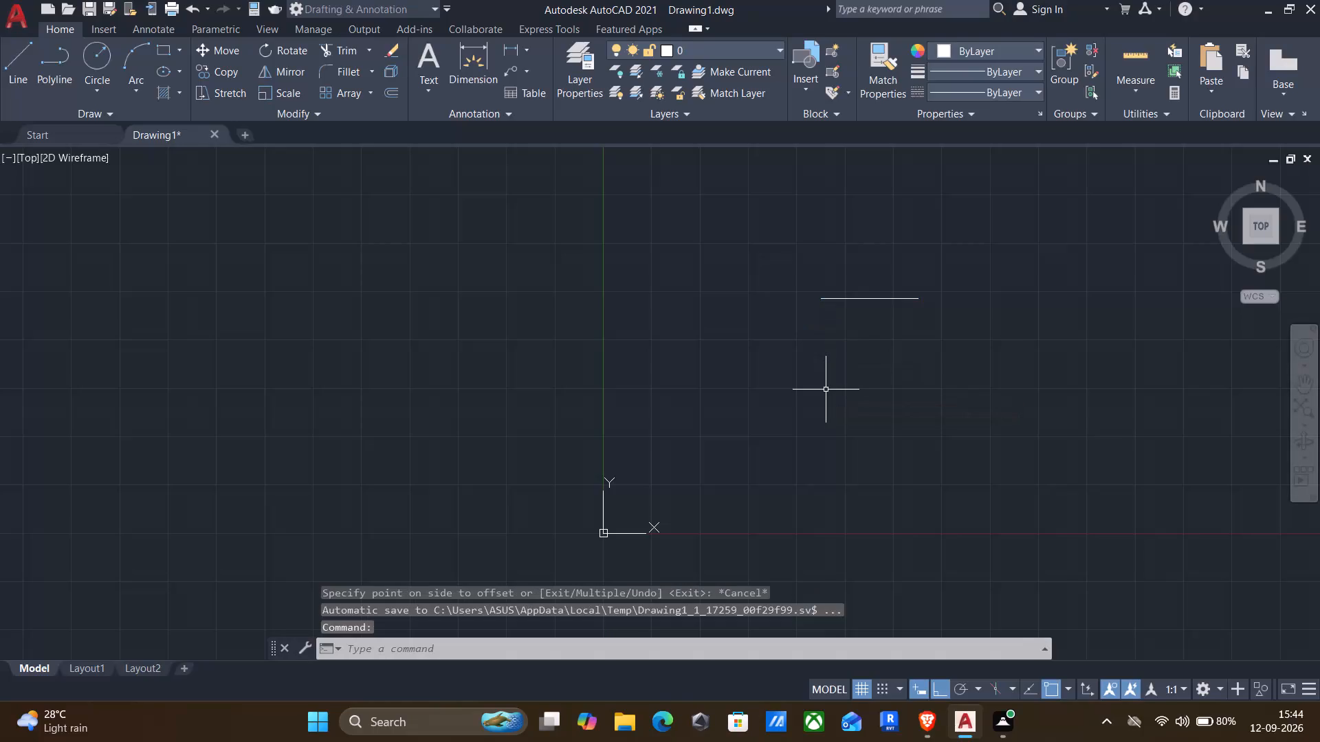
key("l")
key("Return")
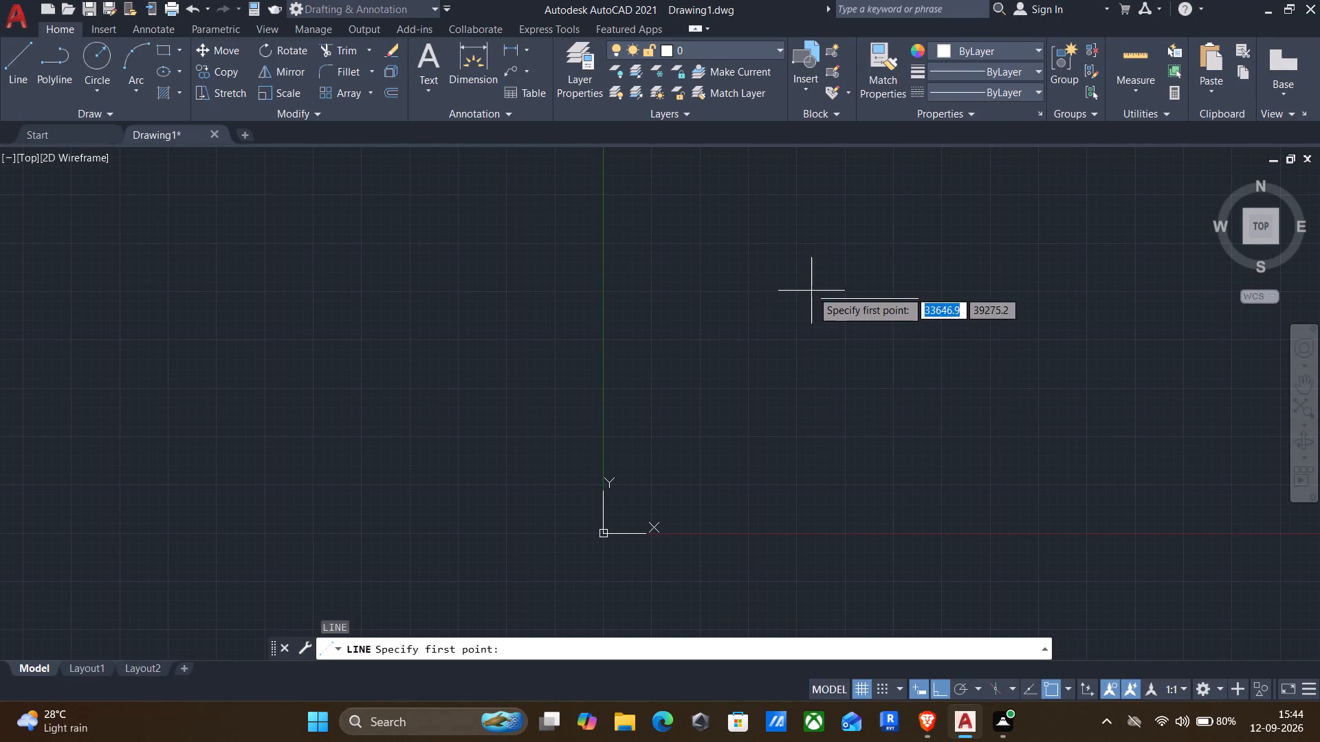
left_click(816, 297)
left_click(823, 486)
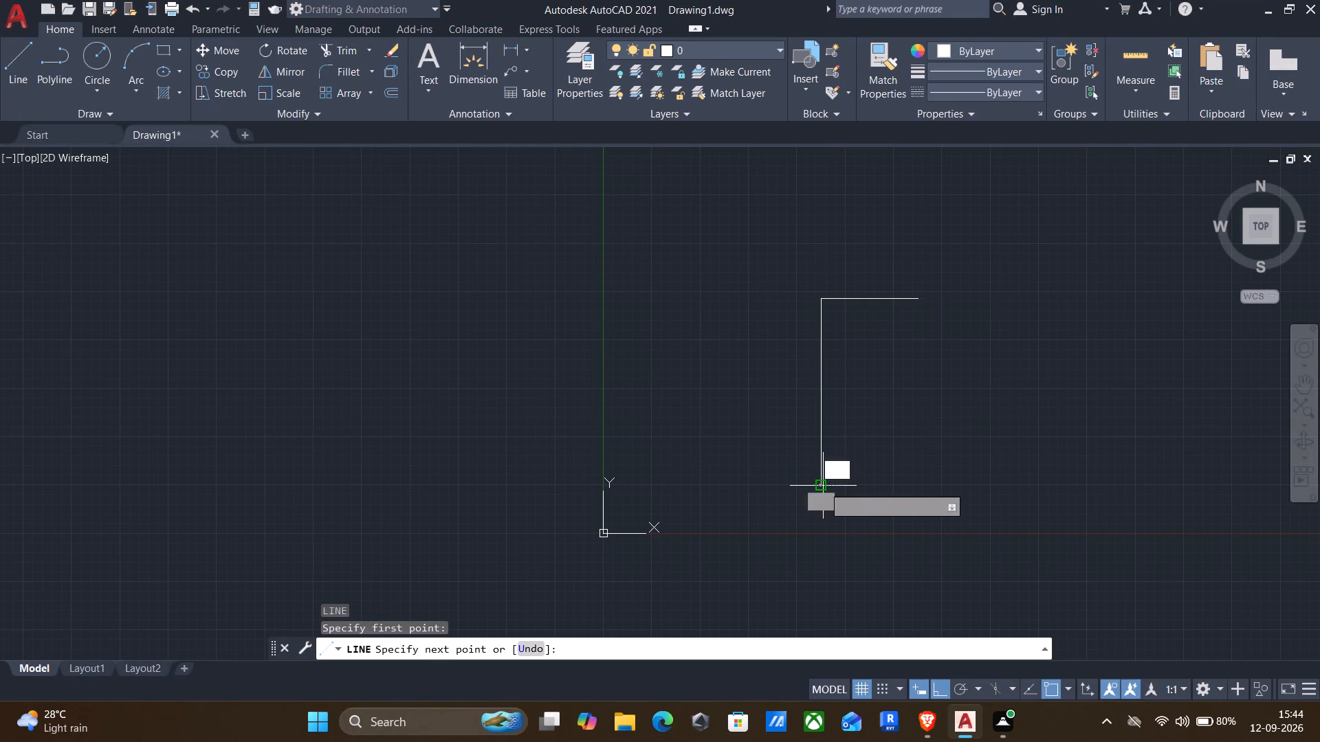
key("Return")
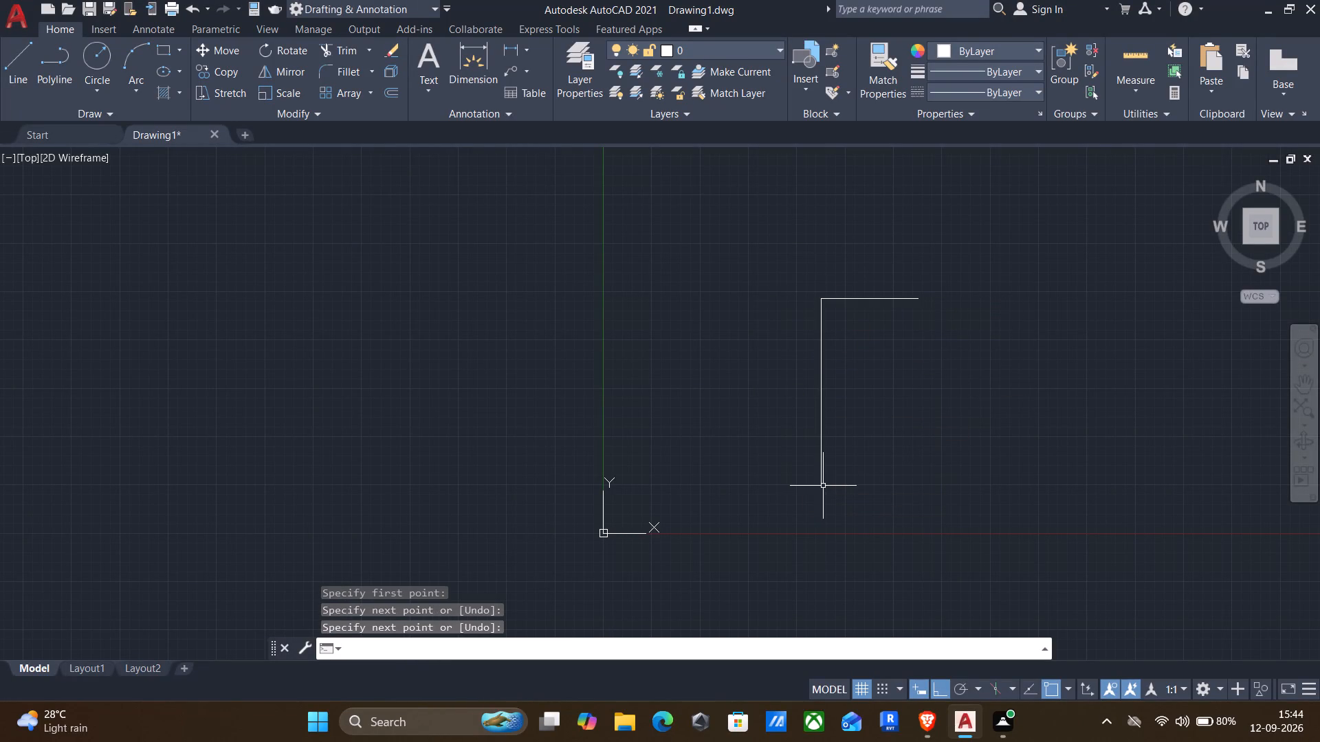
Offset the left vertical outline 230 mm to the right to form the left wall.
key("o")
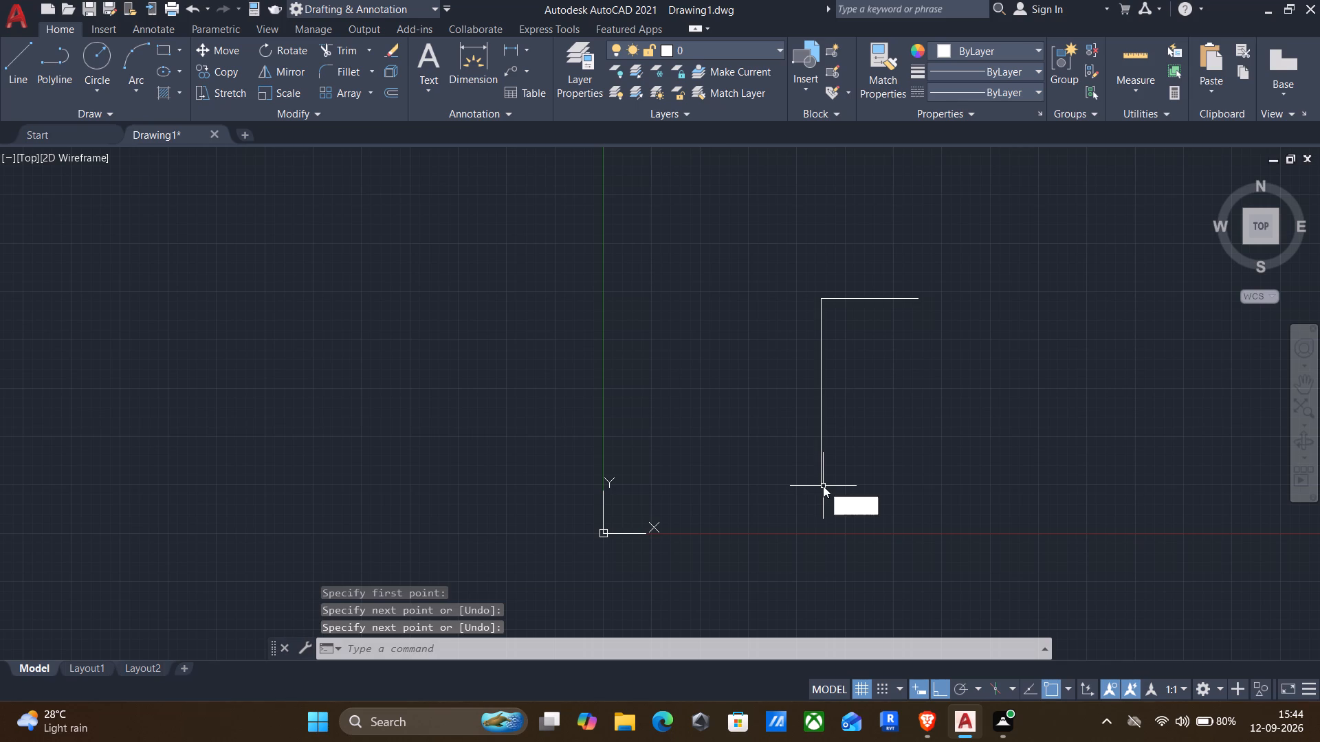
key("Return")
left_click(825, 425)
left_click(850, 422)
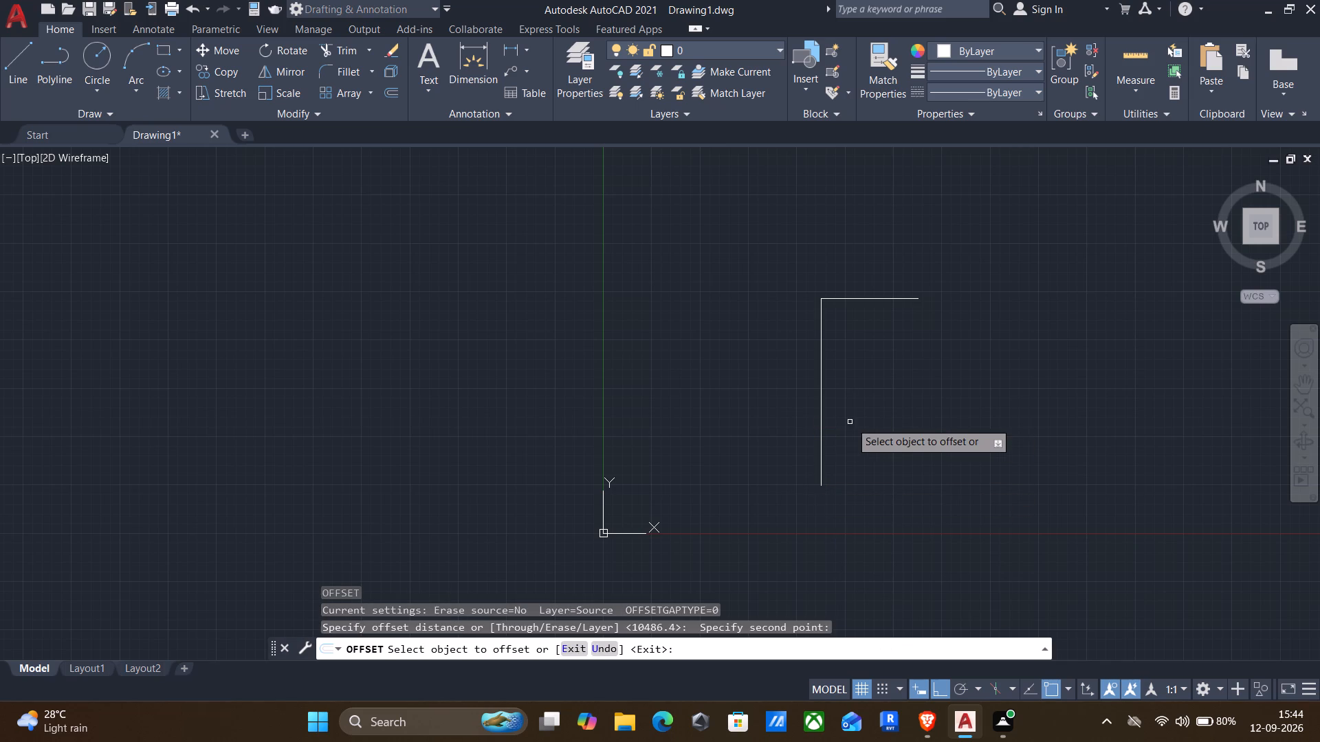
left_click(822, 425)
type("230")
key("Return")
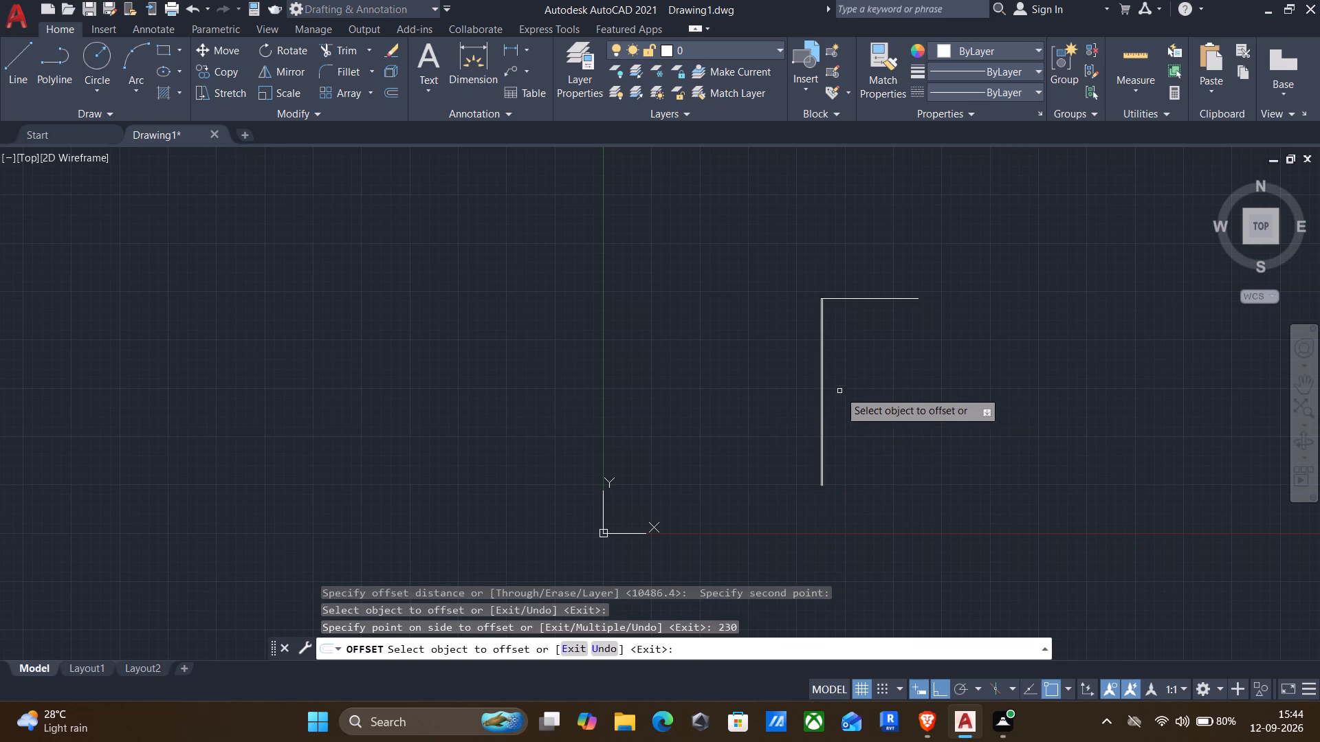
Add the second vertical wall by offsetting the left wall's inner line 4000 mm to the right and the resulting line a further 230 mm.
scroll(815, 390, "up", 3)
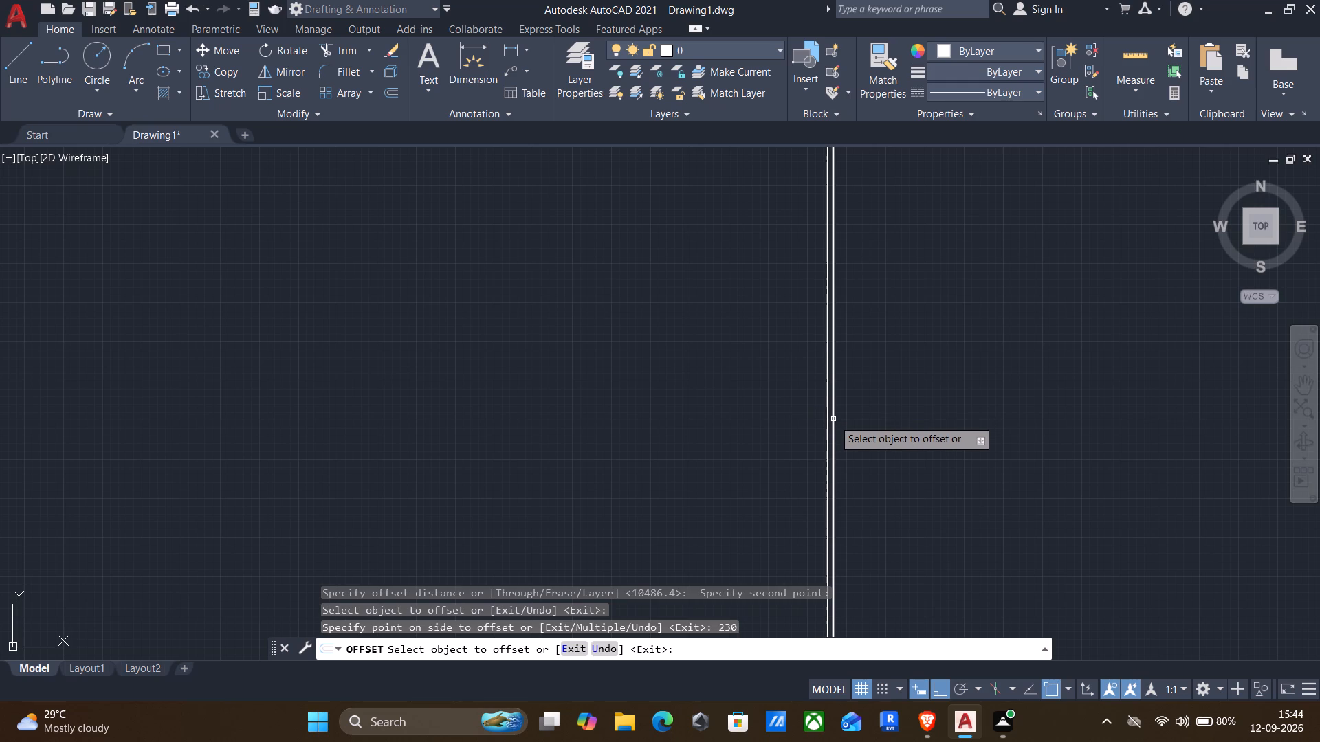
left_click(833, 419)
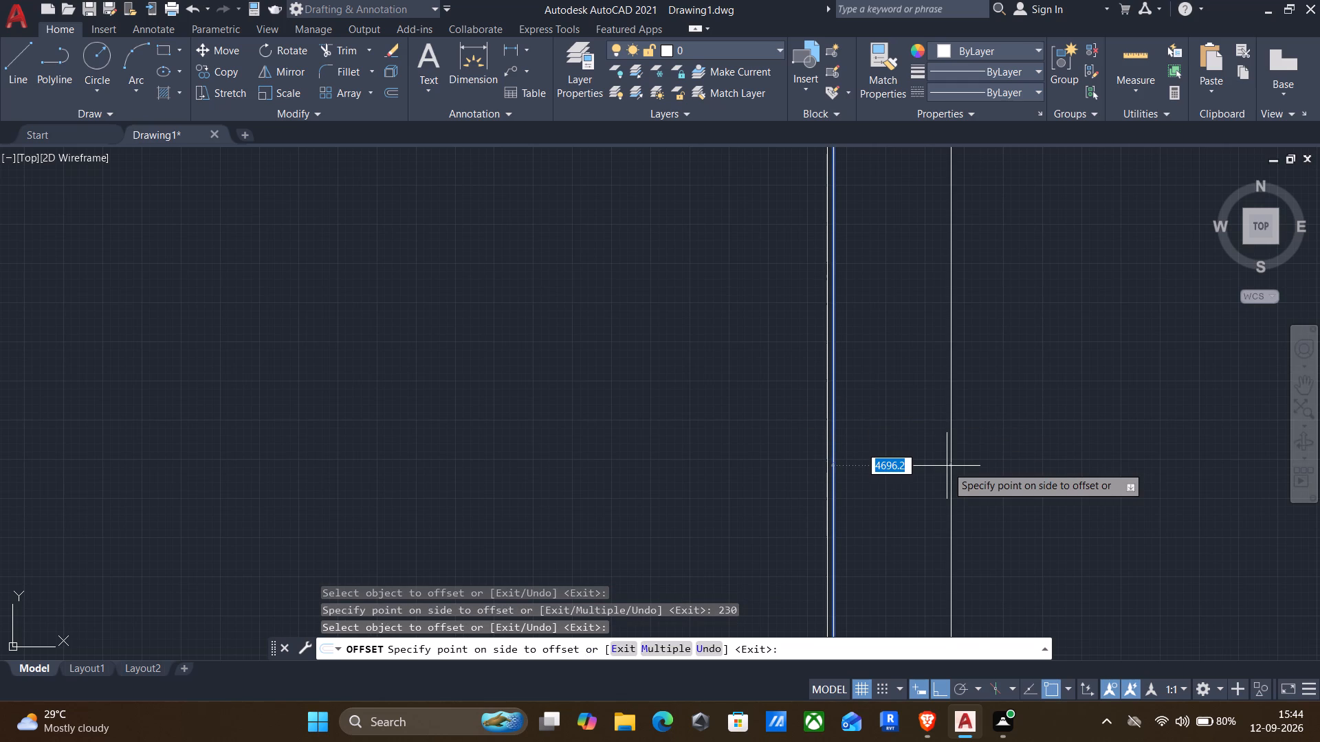
type("4000")
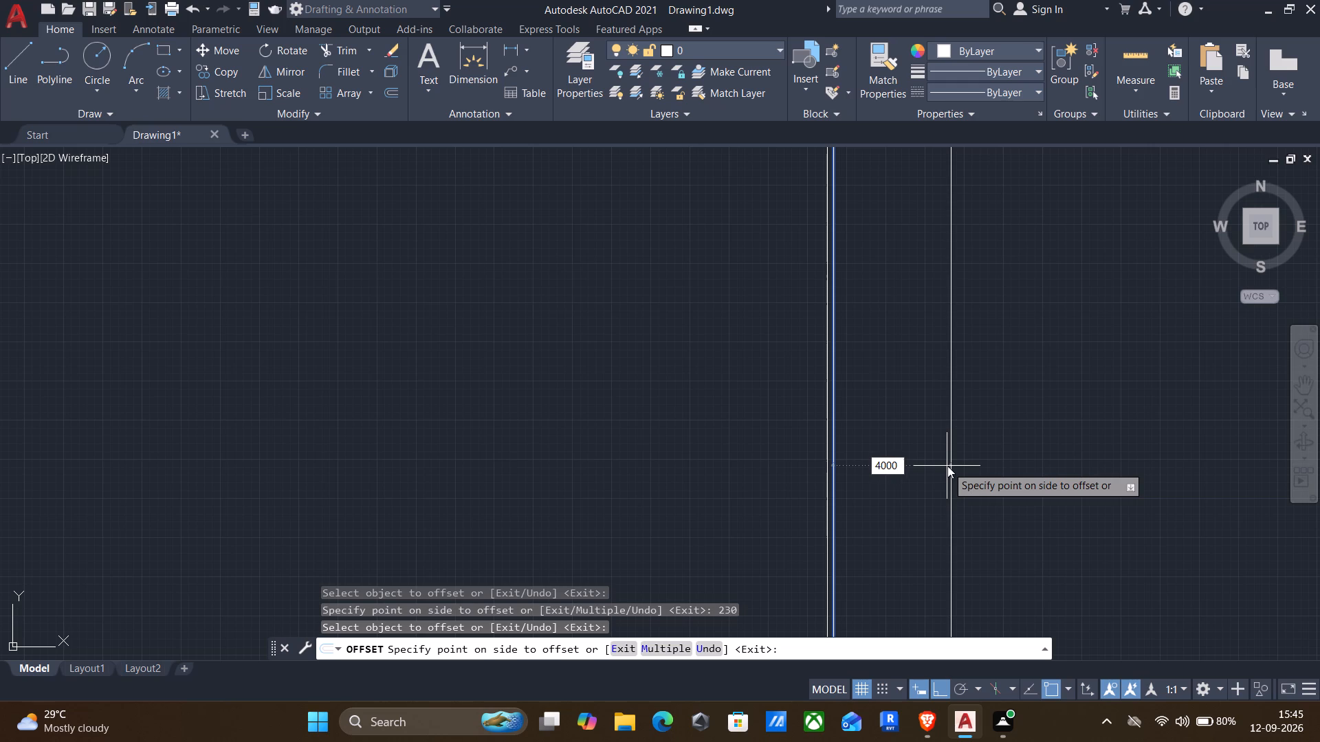
key("Return")
scroll(935, 459, "down", 4)
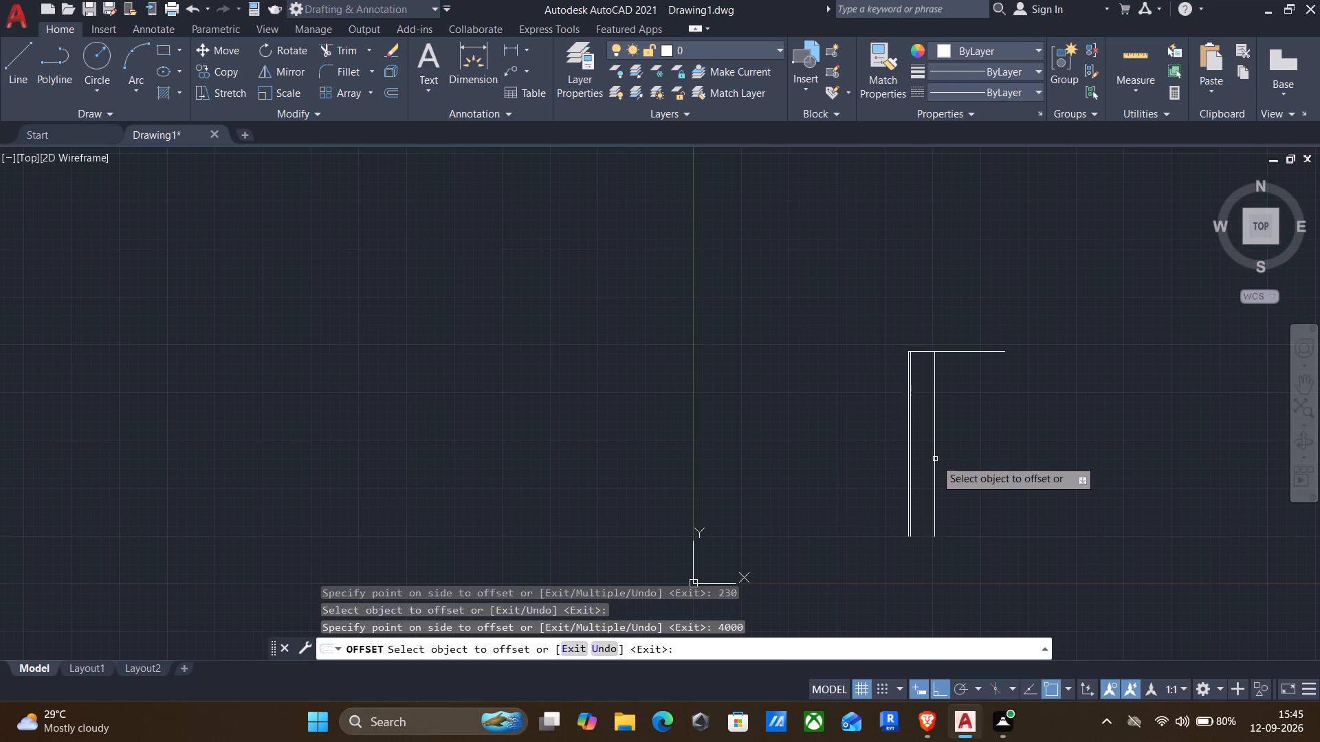
left_click(935, 459)
scroll(960, 459, "up", 2)
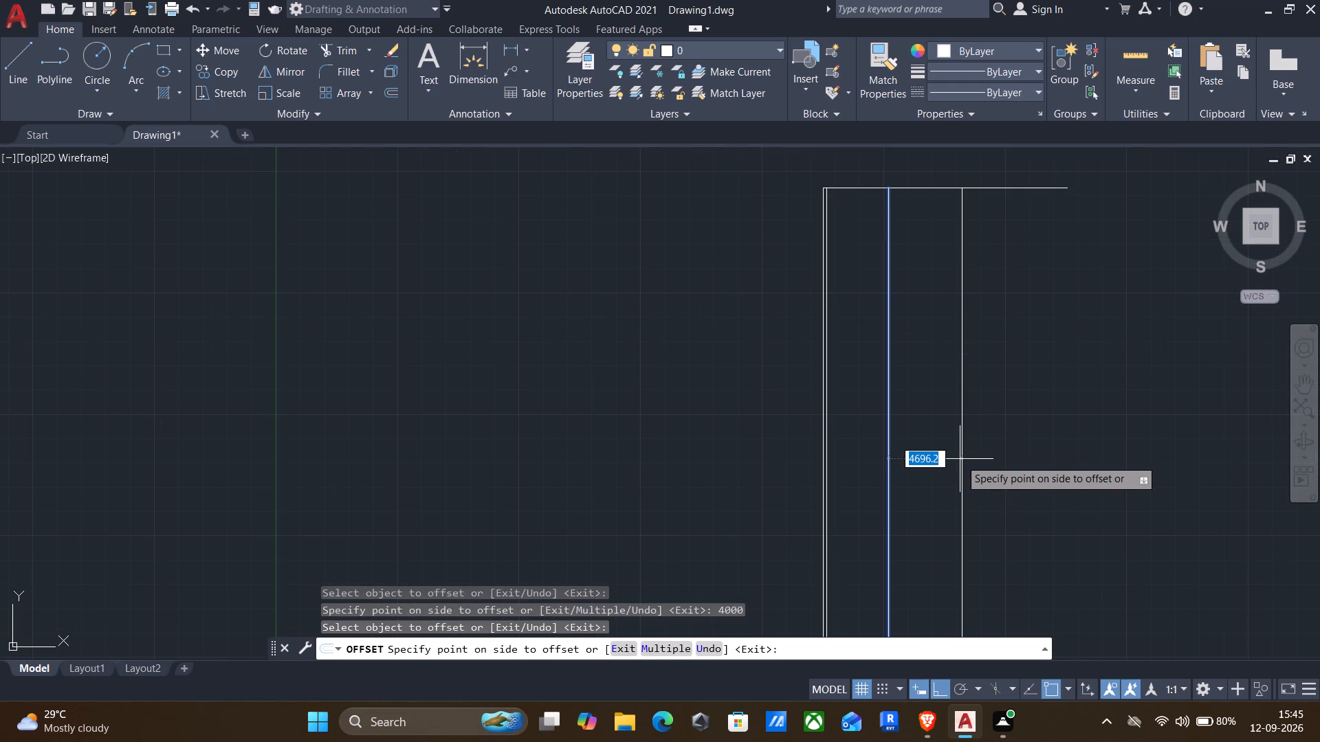
type("230")
key("Return")
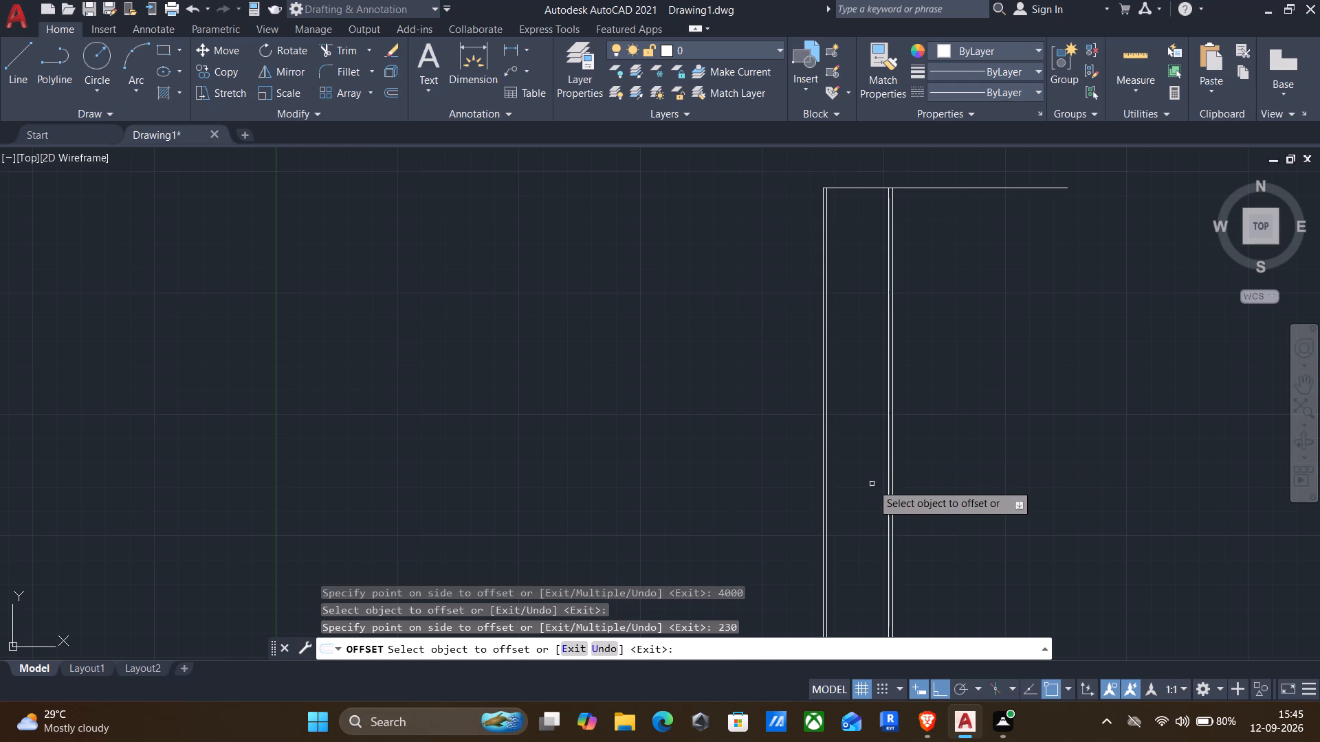
Add the third vertical wall by offsetting the second wall's right line 7800 mm to the right and the resulting line another 230 mm.
scroll(890, 483, "up", 3)
left_click(885, 484)
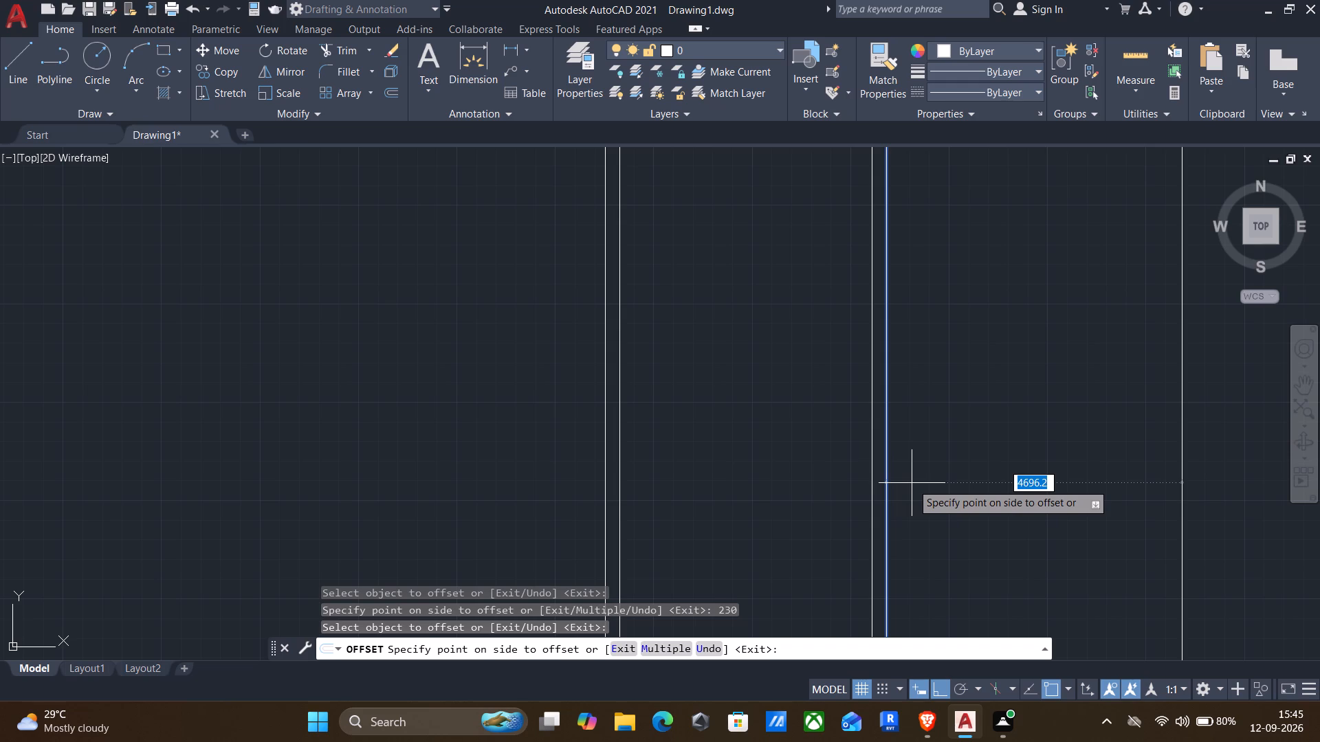
type("7800")
key("Return")
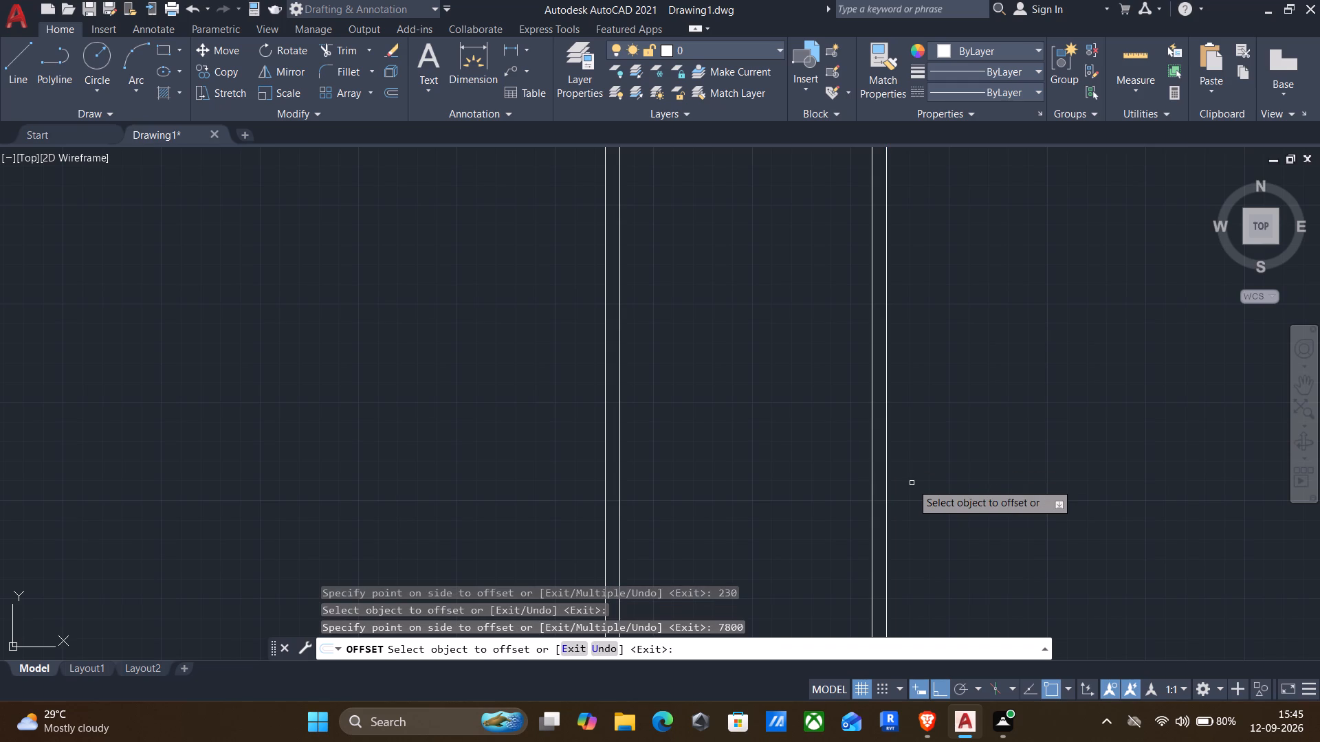
scroll(912, 483, "down", 3)
middle_click_drag(940, 475, 857, 488)
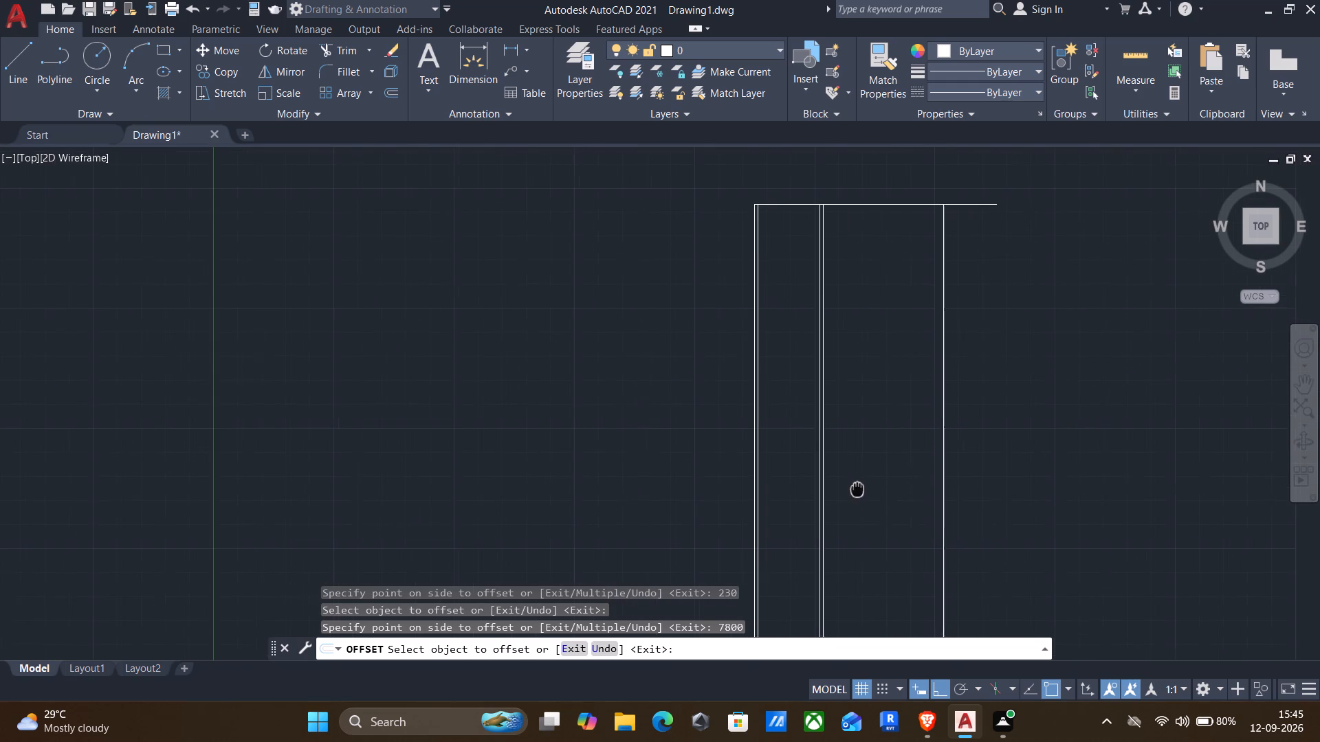
middle_click_drag(857, 488, 857, 488)
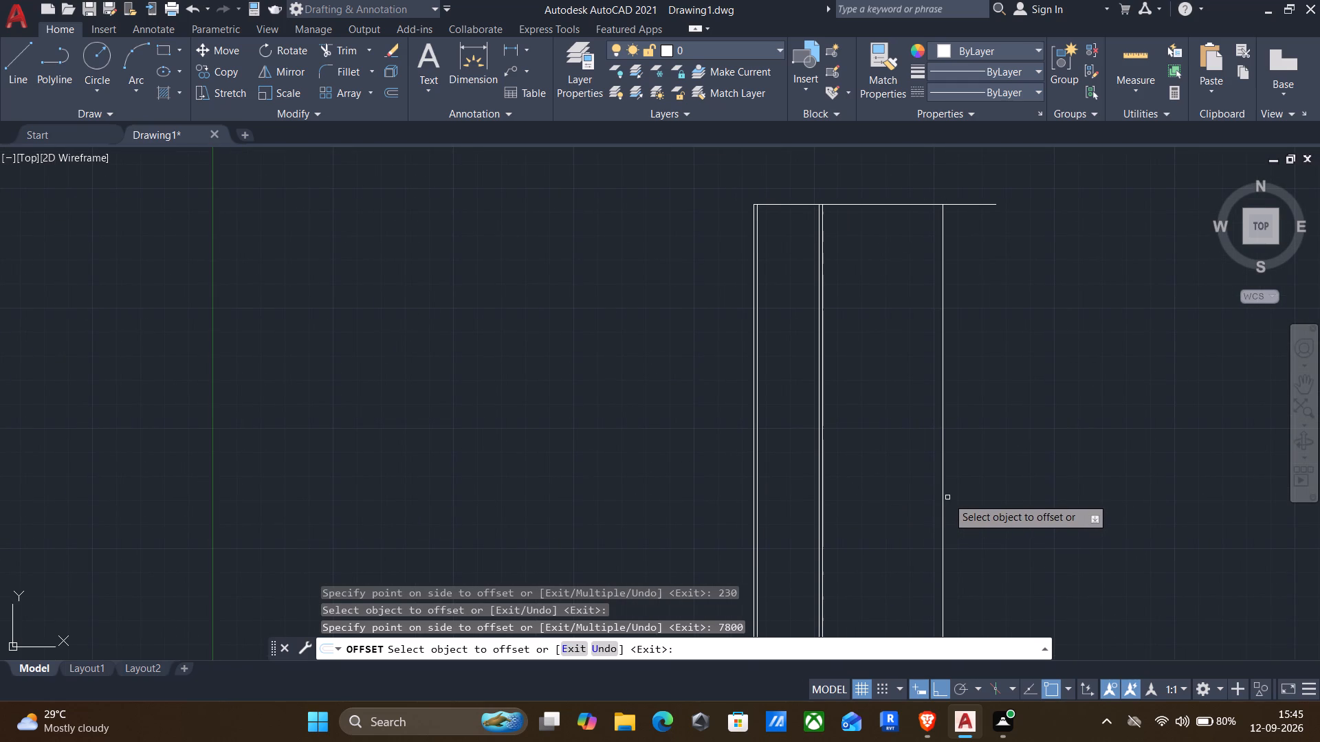
left_click(944, 494)
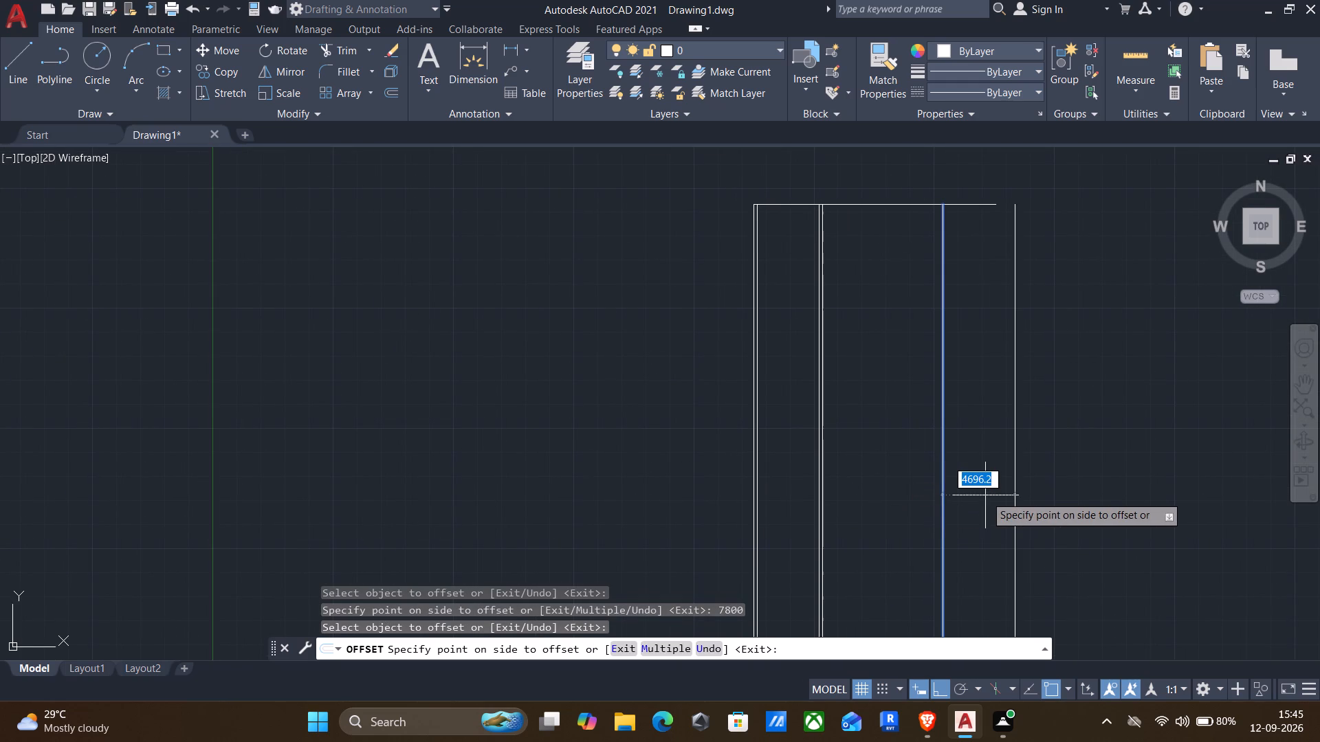
type("230")
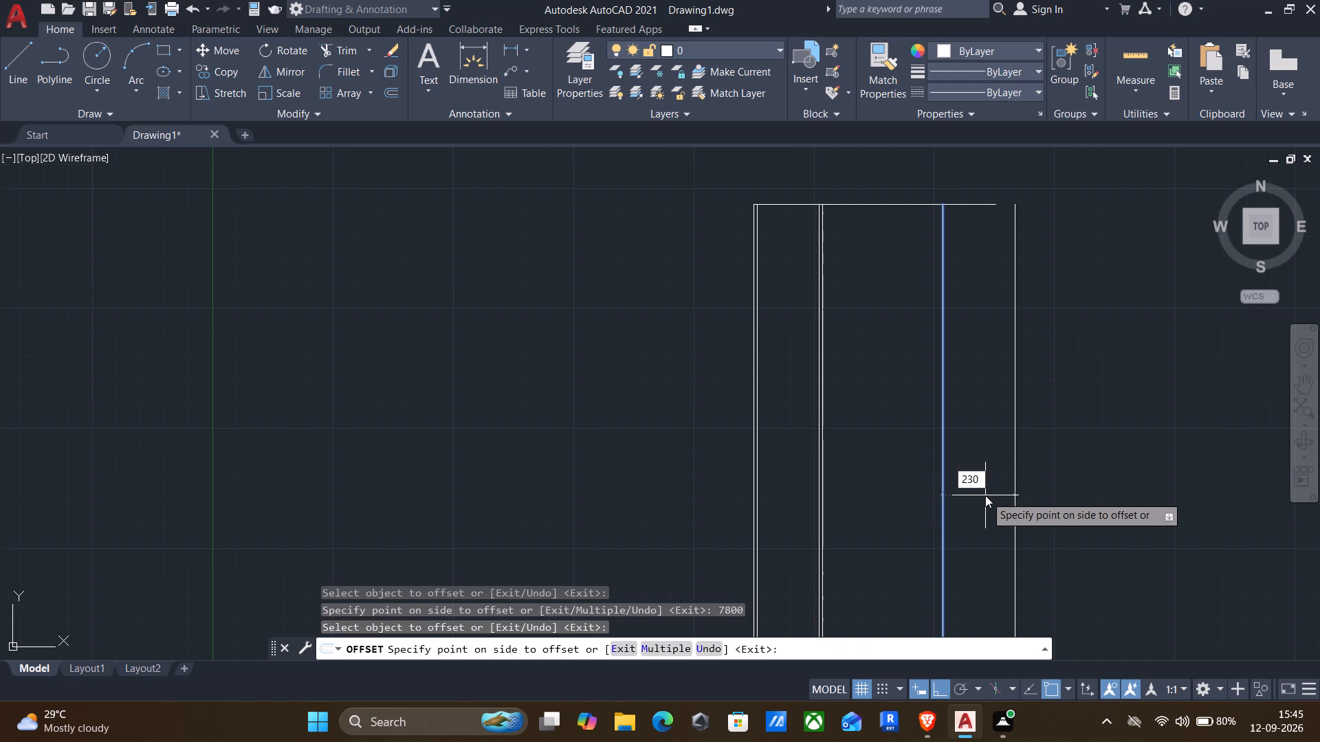
key("Return")
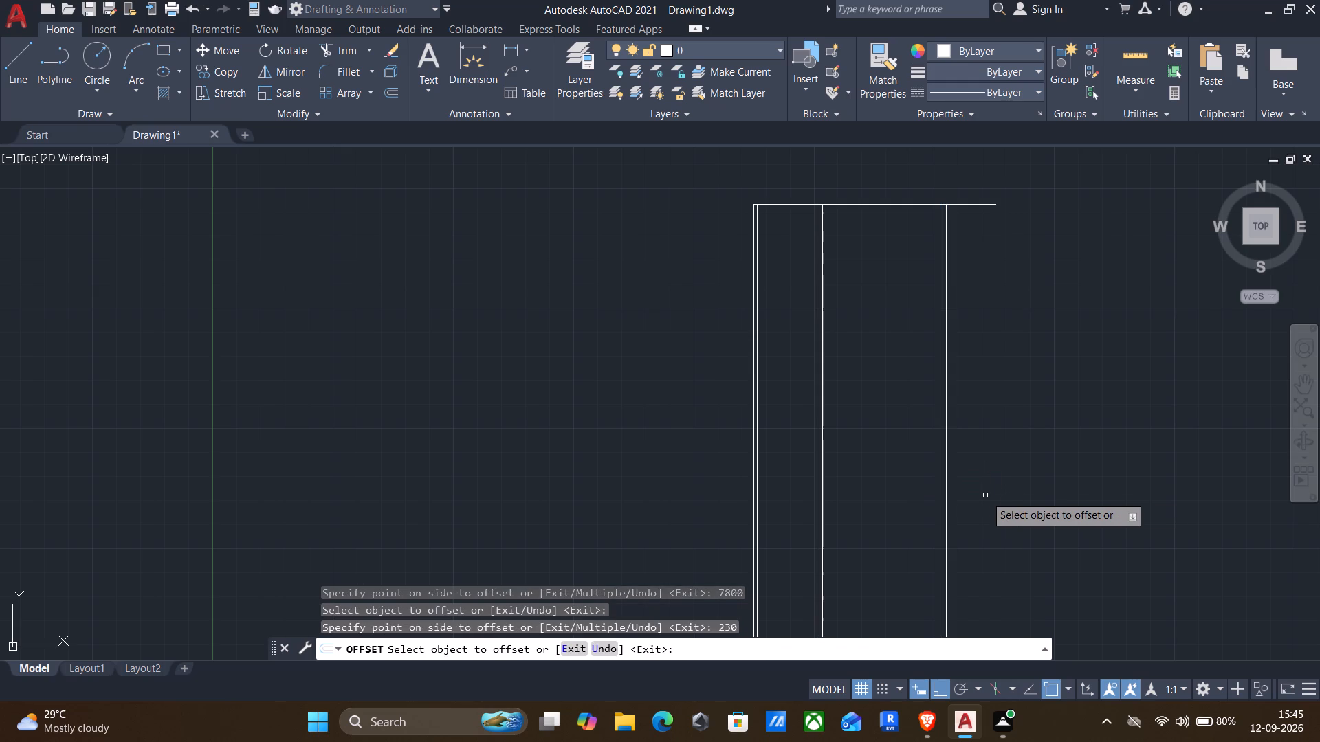
Add the right outer wall by offsetting the third wall's right line 3000 mm to the right and the resulting line another 230 mm.
left_click(945, 475)
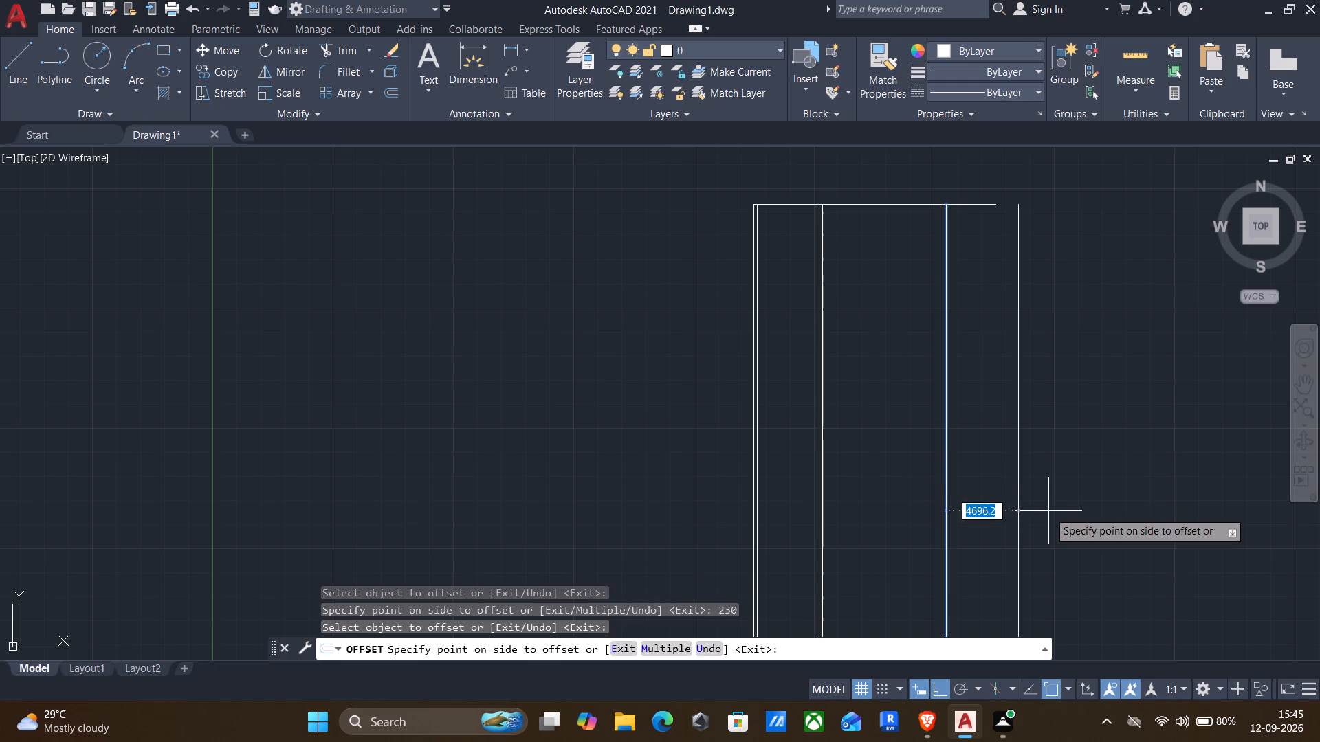
type("3000")
key("Return")
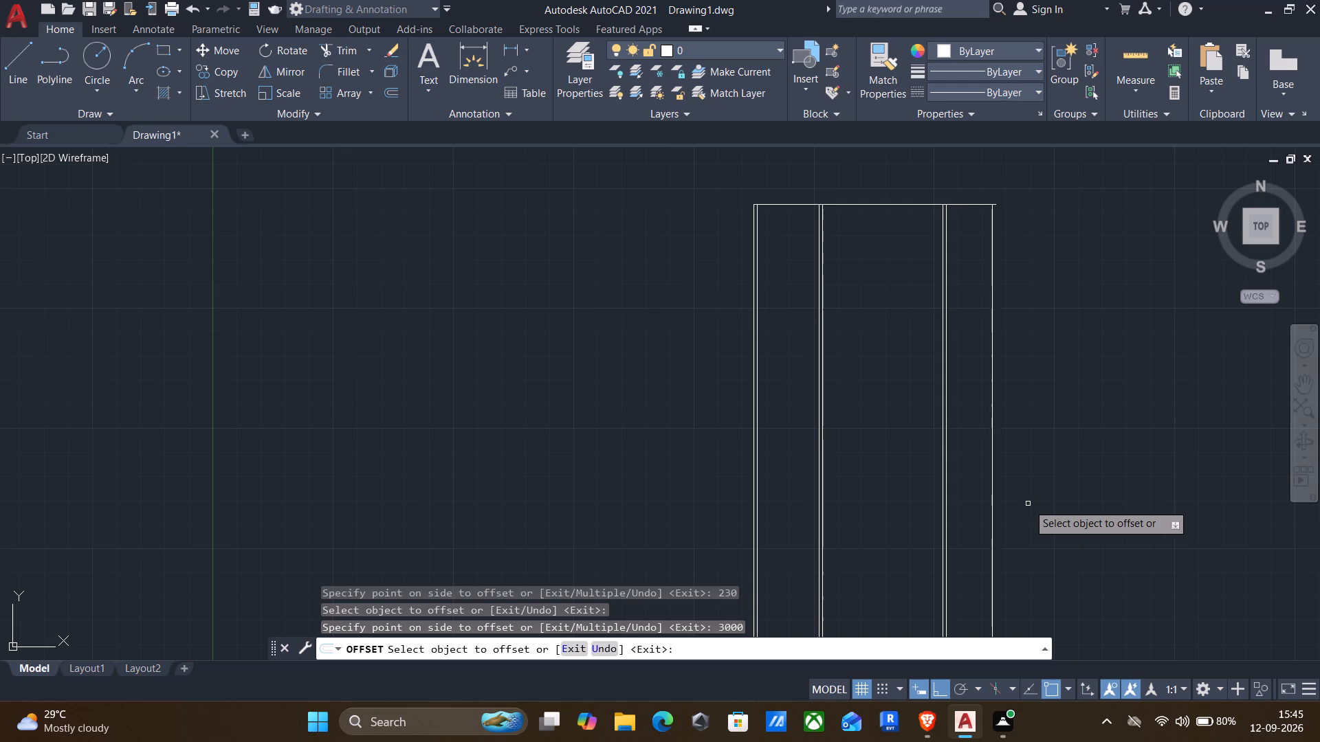
left_click(991, 511)
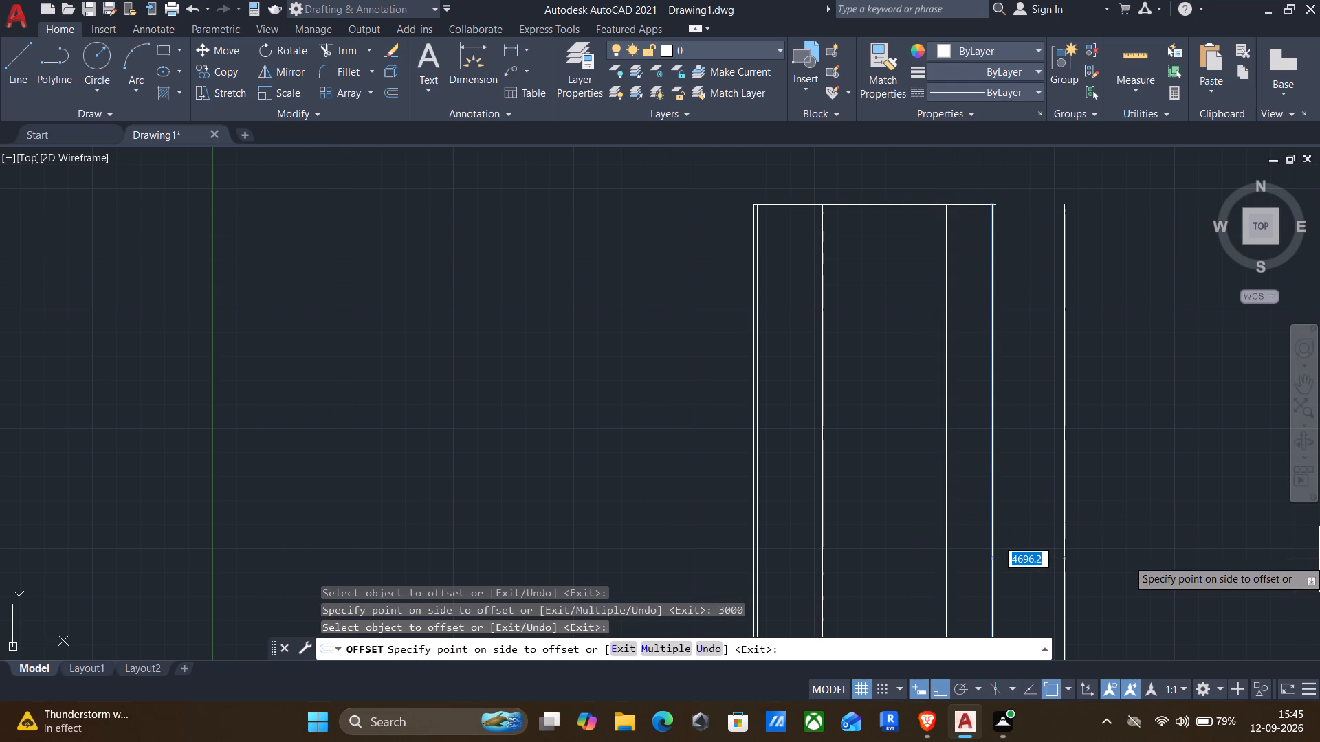
type("230")
key("Return")
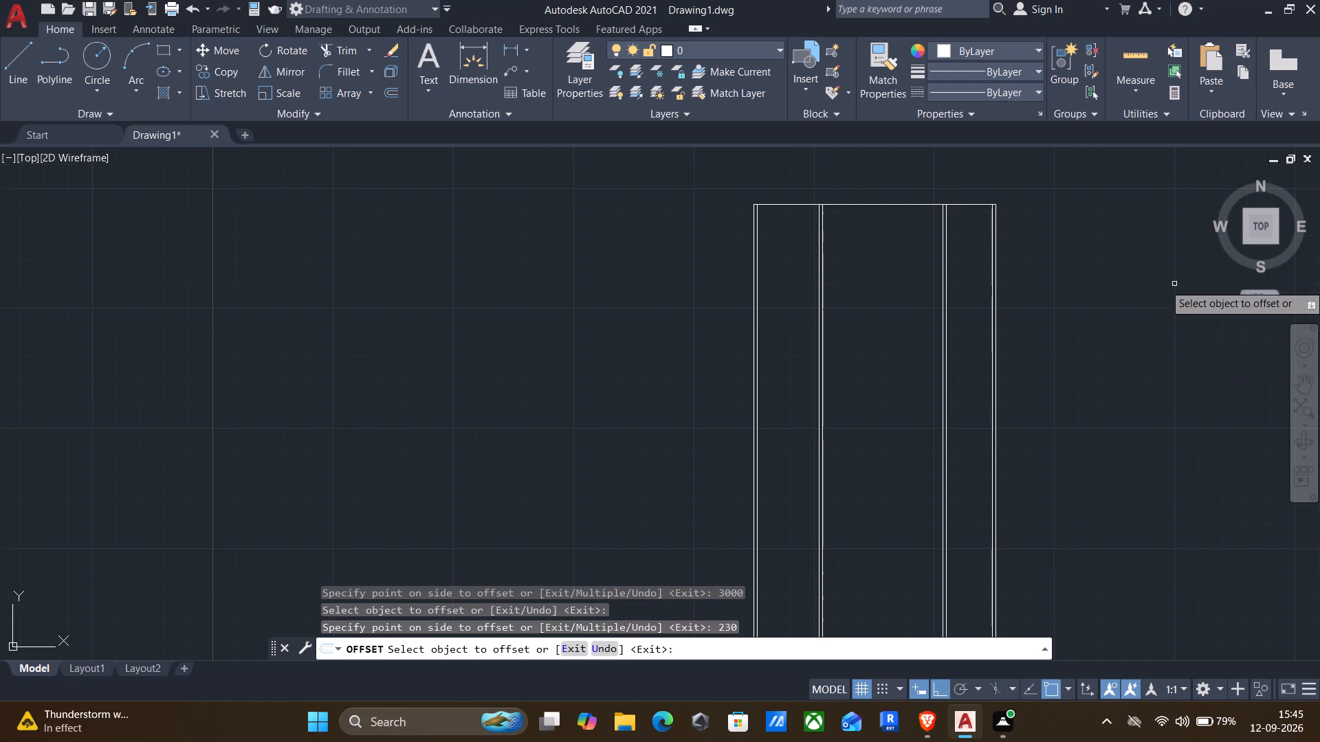
Offset the top outline 230 mm downward to form the top wall.
scroll(992, 221, "up", 3)
middle_click_drag(987, 191, 907, 304)
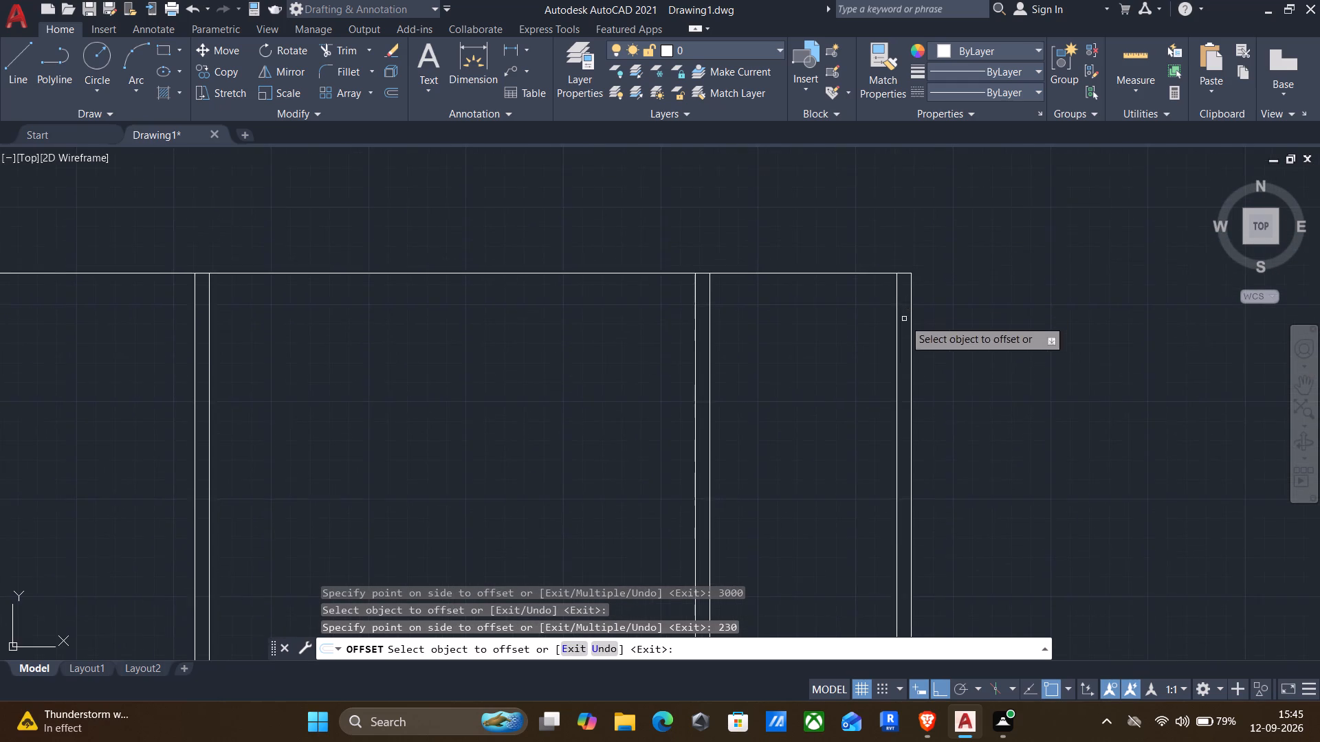
scroll(875, 341, "down", 3)
middle_click_drag(852, 415, 919, 405)
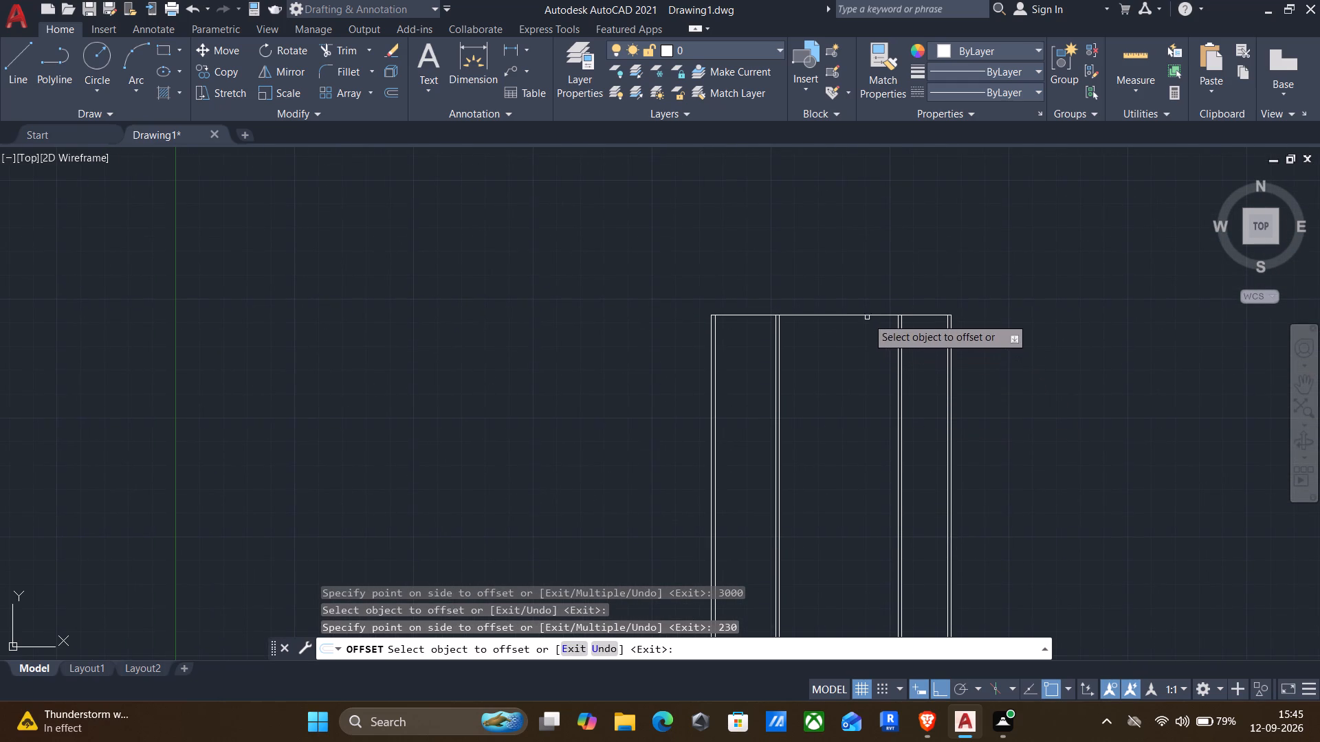
left_click(867, 316)
type("230")
key("Return")
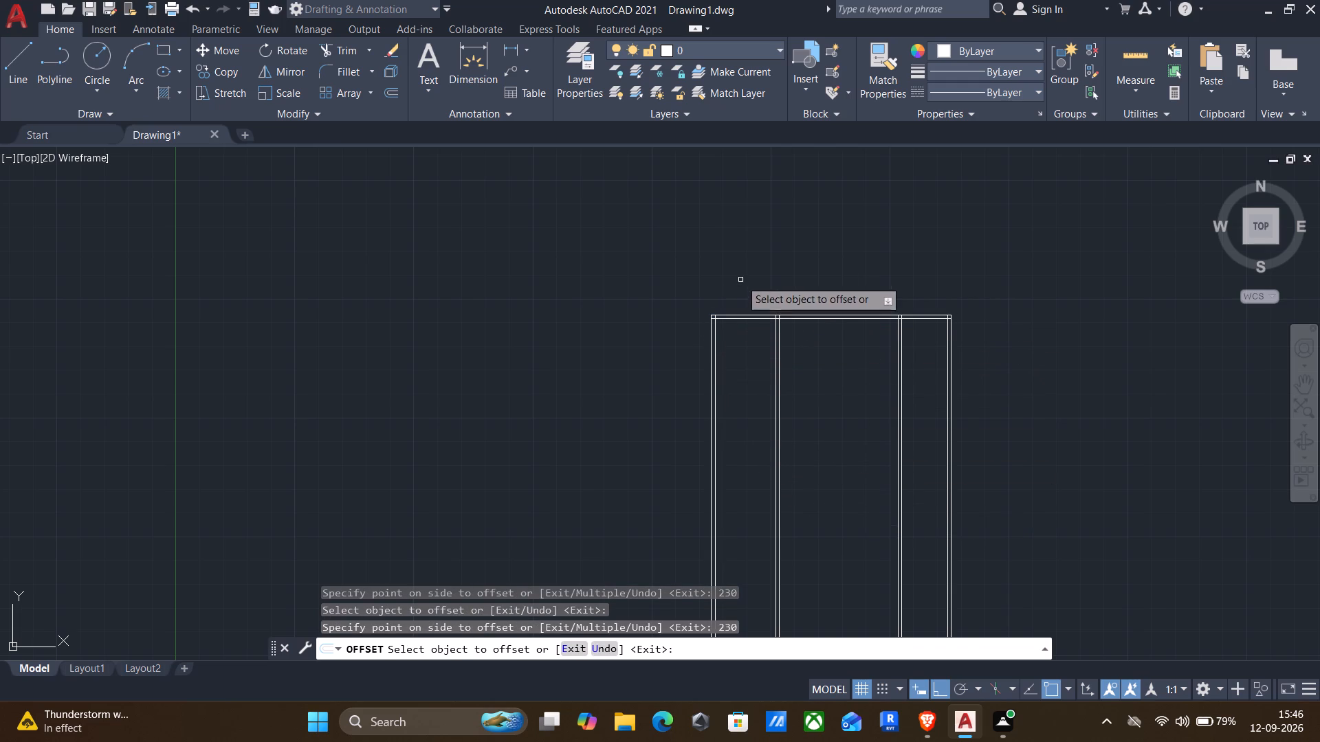
Offset the top wall's inner line 2700 mm downward, and offset the resulting line another 2700 mm downward.
scroll(741, 280, "up", 2)
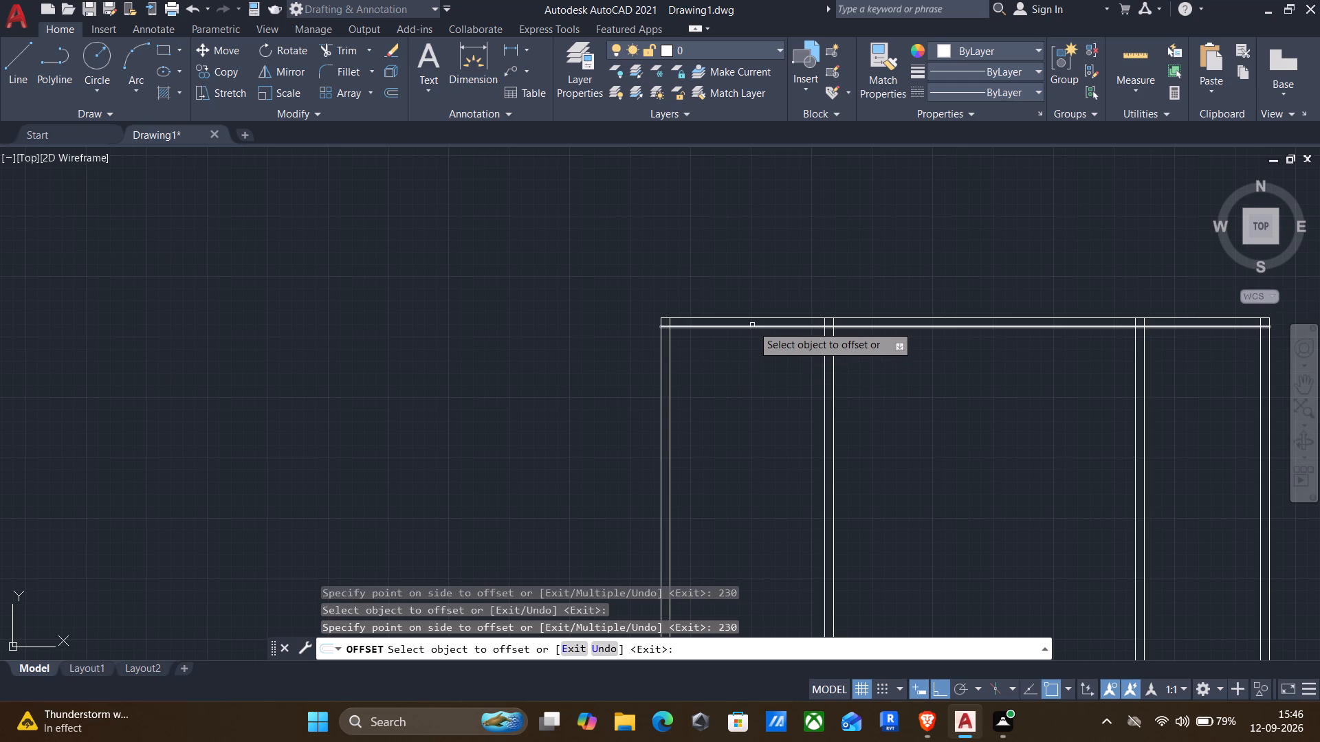
left_click(752, 325)
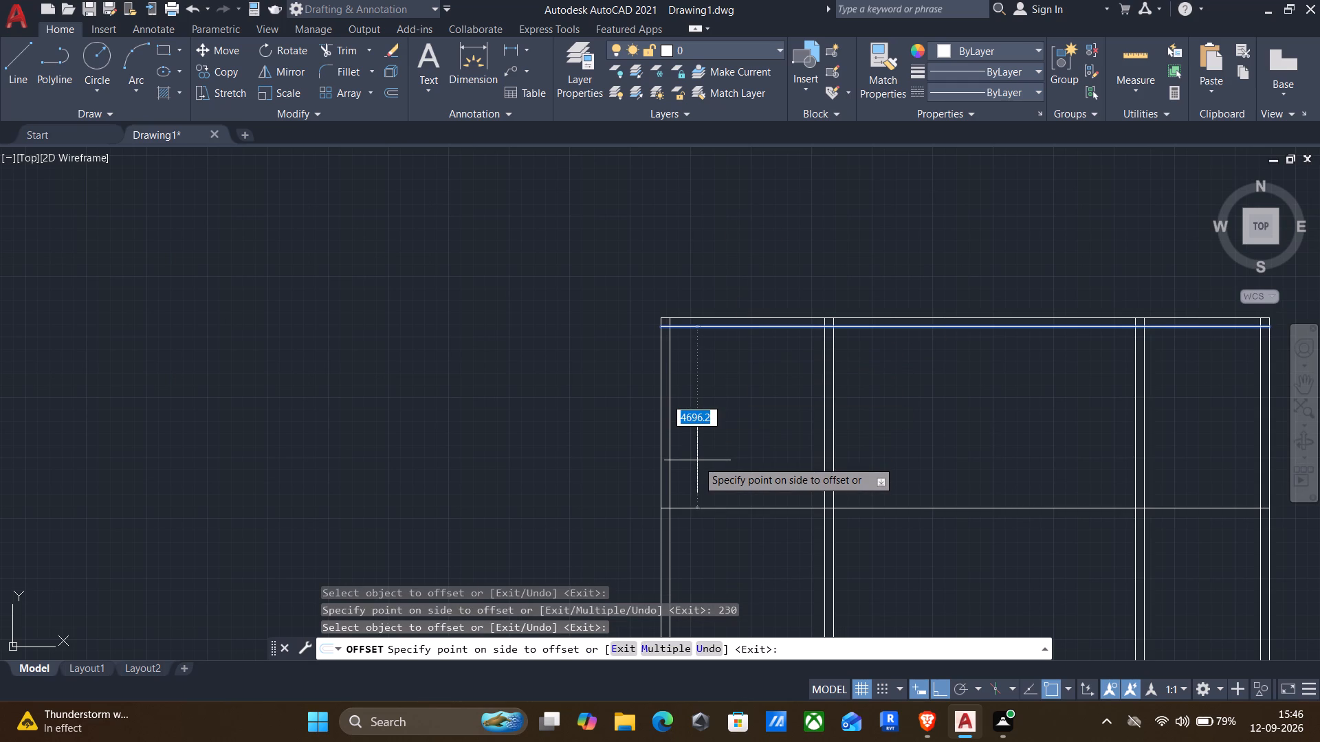
type("2700")
key("Return")
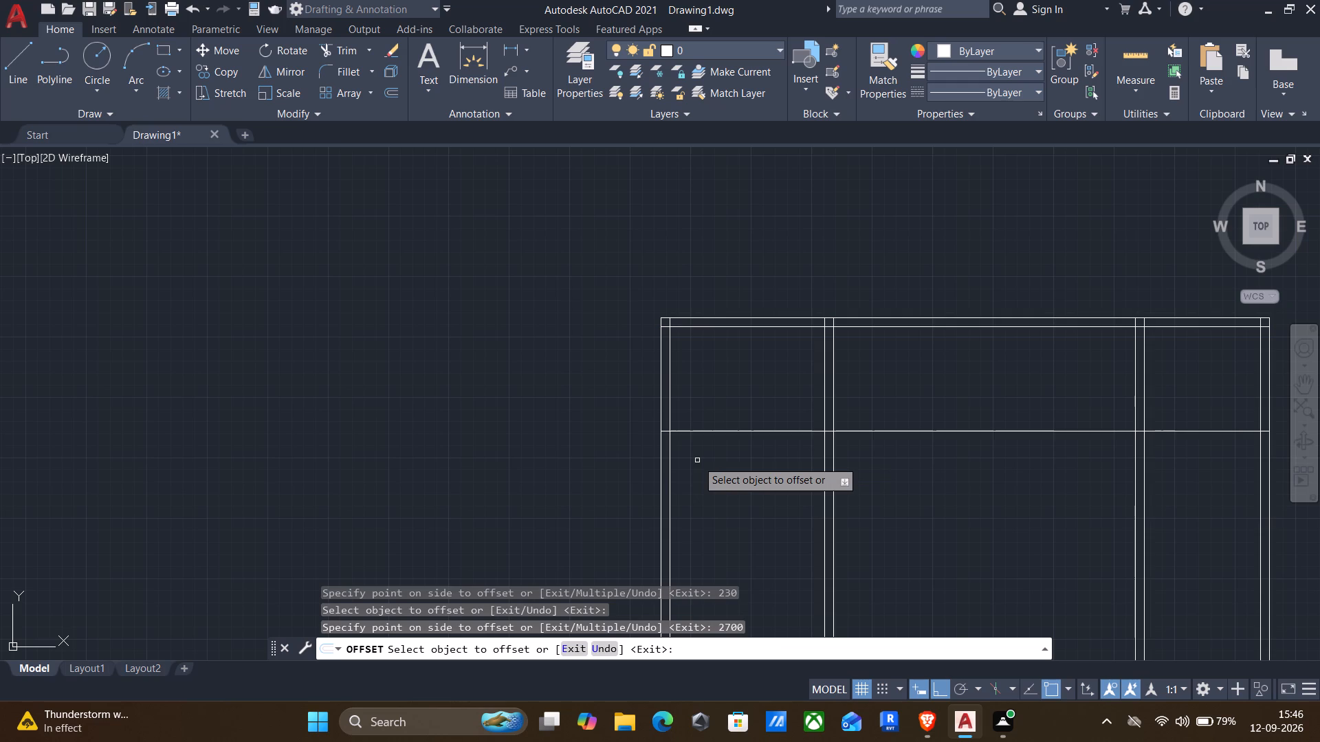
left_click(737, 431)
type("2700")
key("Return")
Offset the lowest horizontal line 230 mm downward to form a horizontal interior wall.
scroll(731, 528, "down", 2)
middle_click_drag(762, 559, 773, 547)
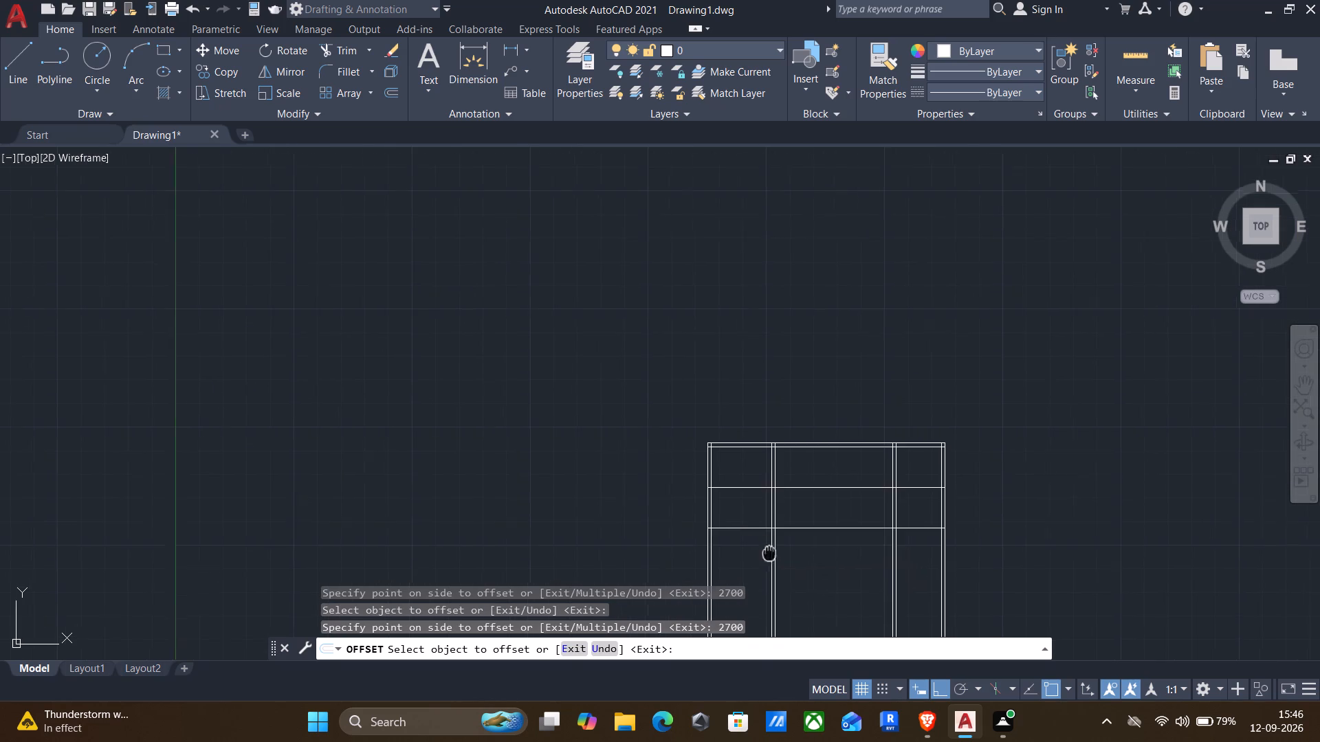
middle_click_drag(773, 547, 812, 468)
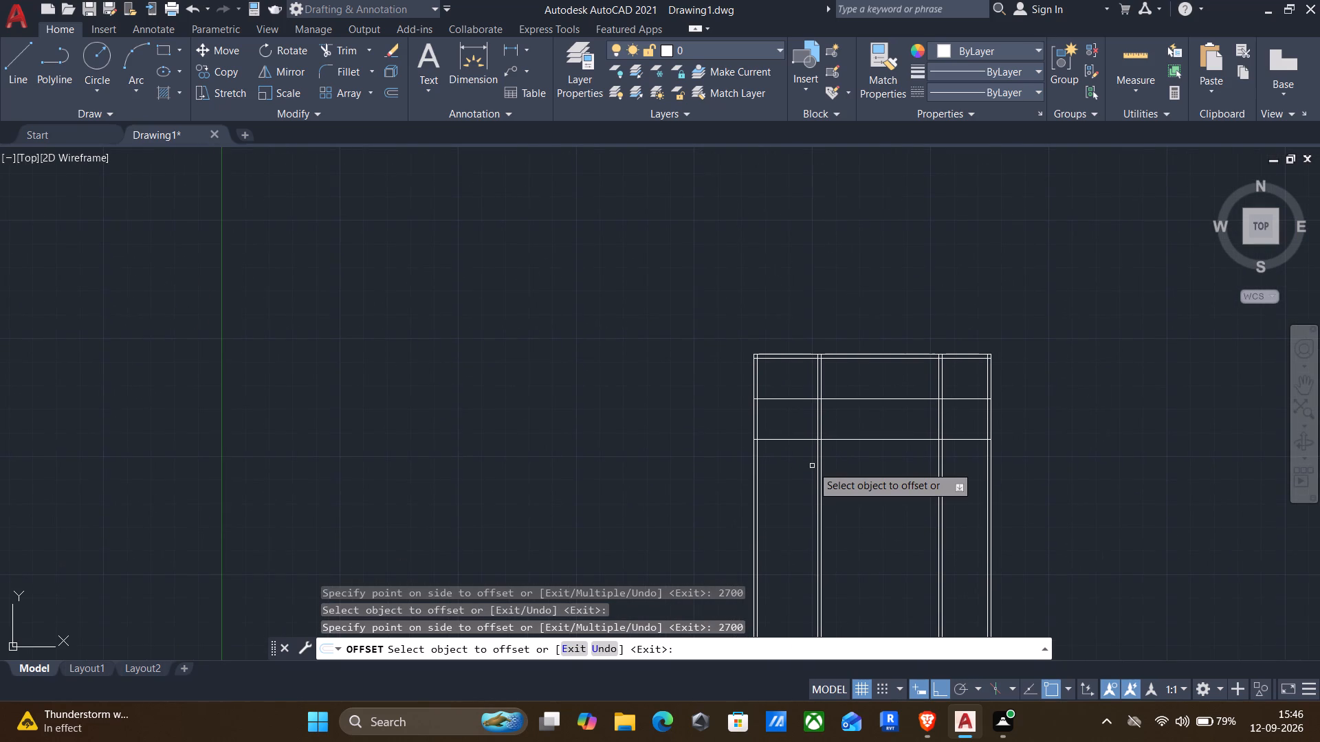
scroll(816, 462, "up", 1)
scroll(806, 392, "up", 1)
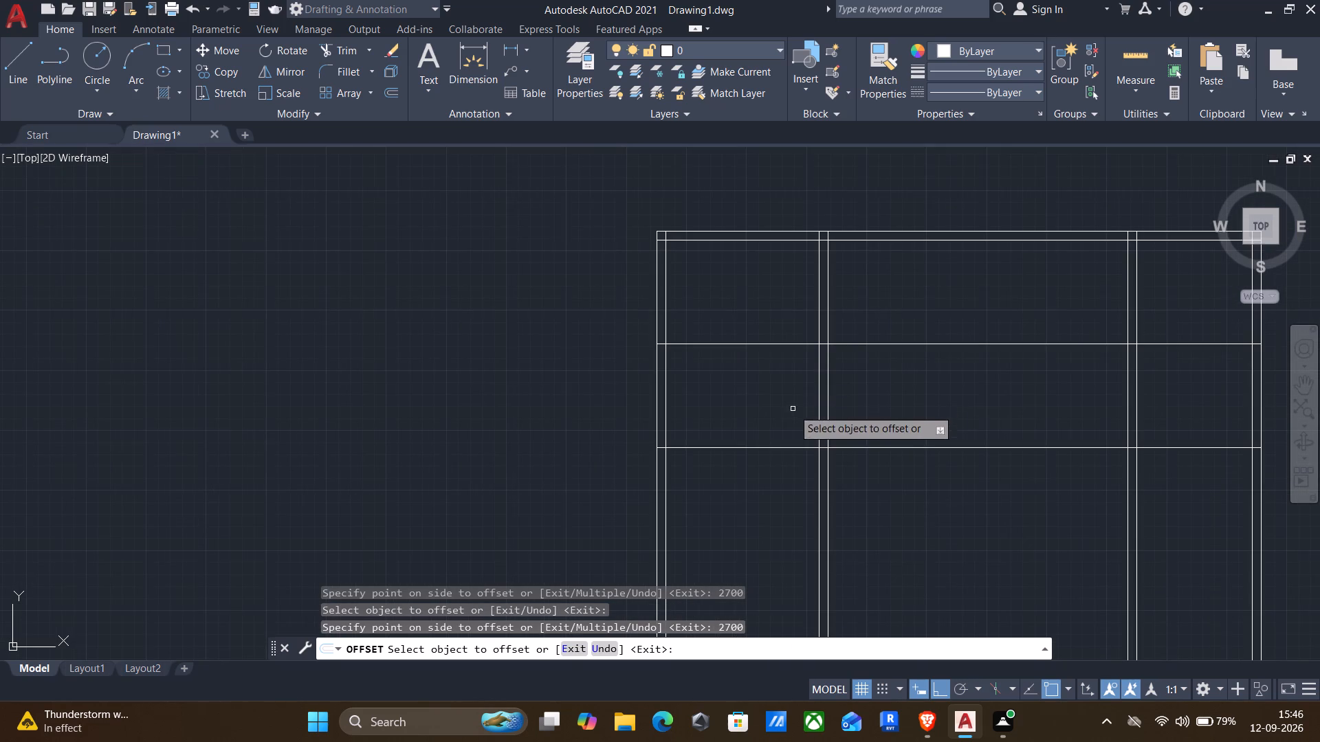
left_click(762, 447)
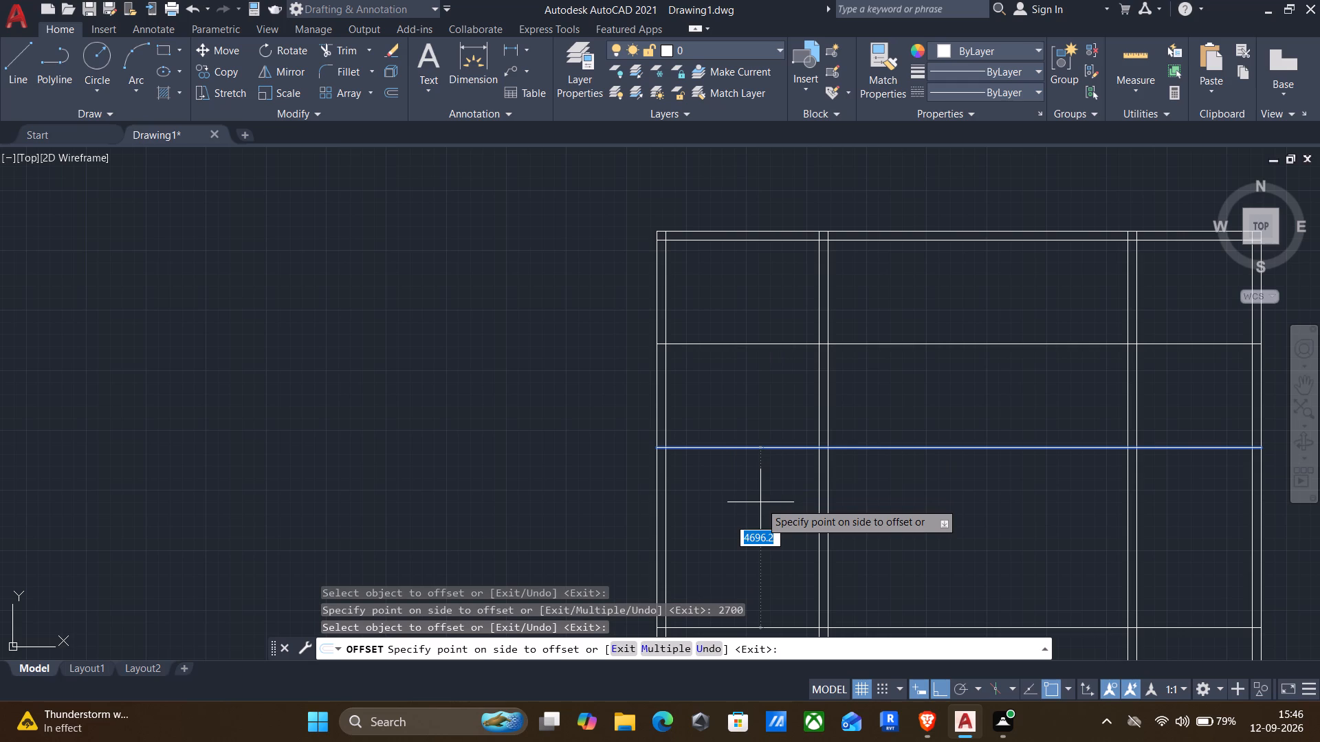
type("230")
key("Return")
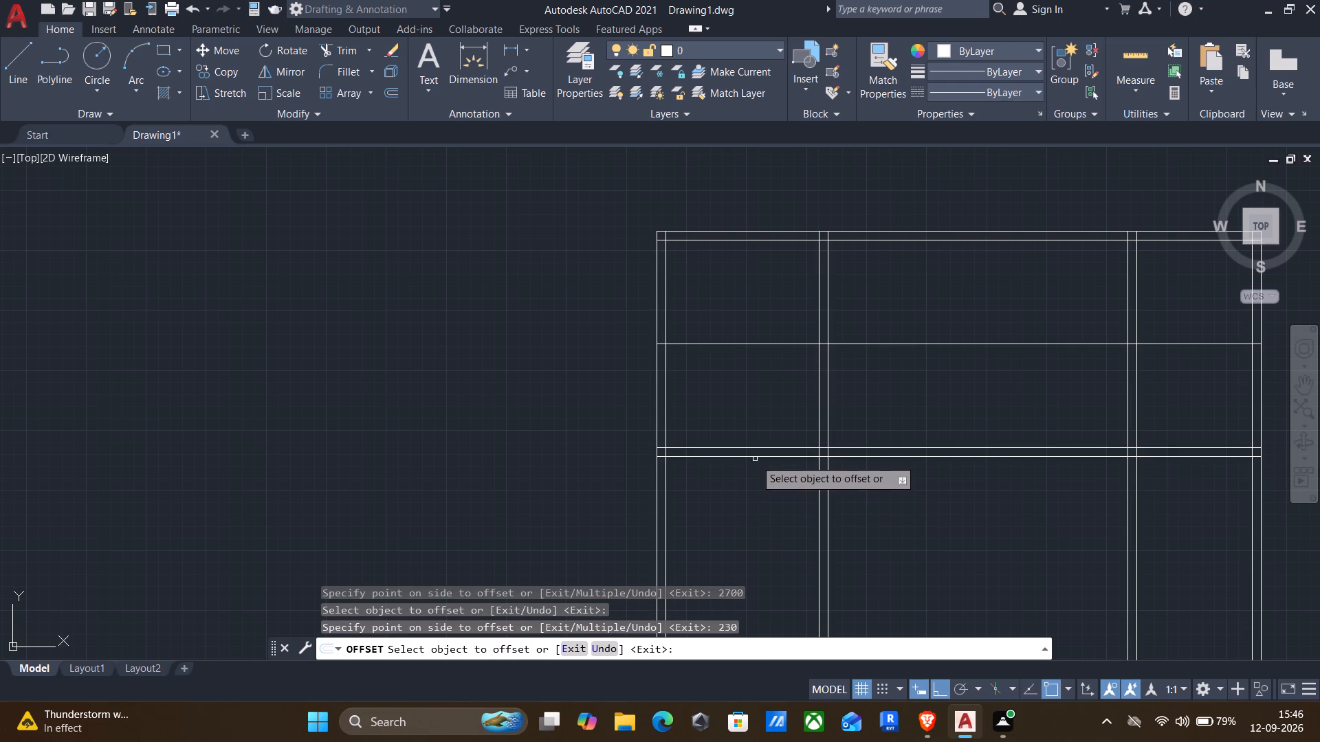
Offset the lowest horizontal wall line 1800 mm downward, and offset the resulting line another 230 mm to form the next wall.
left_click(753, 457)
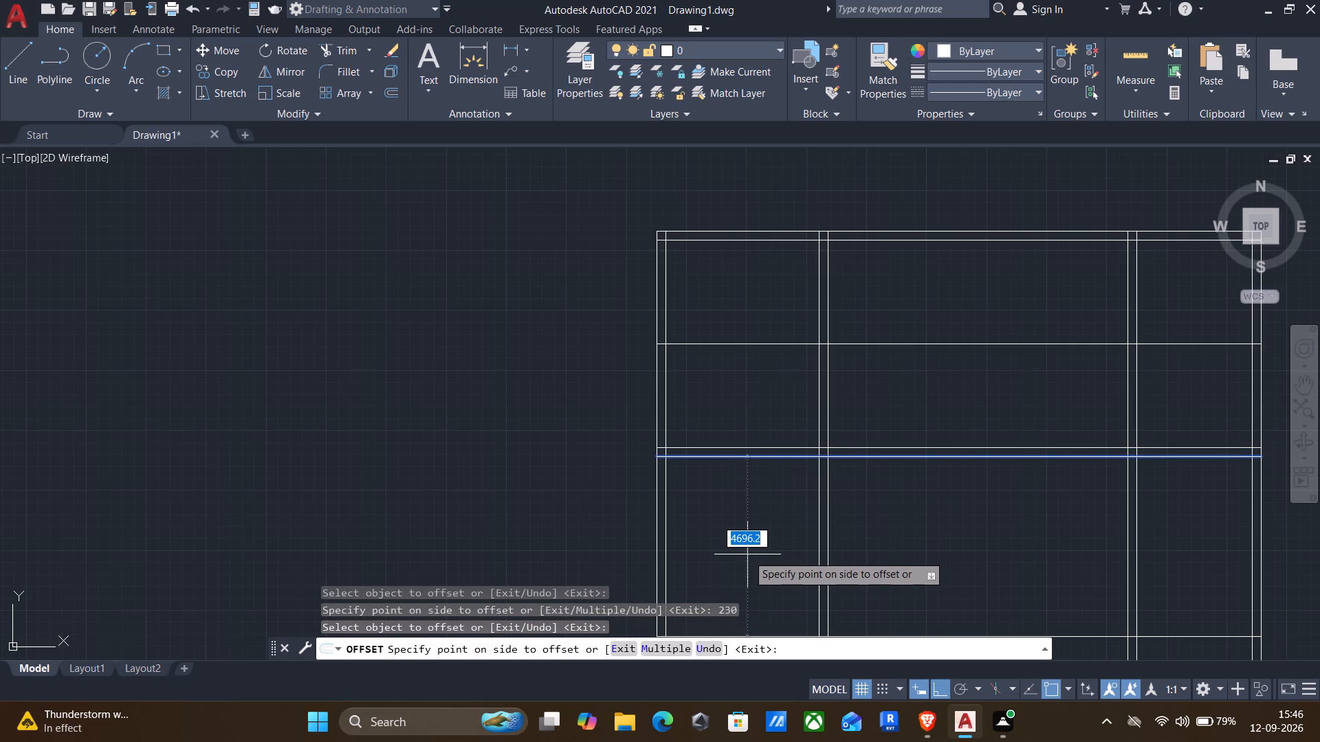
type("1800")
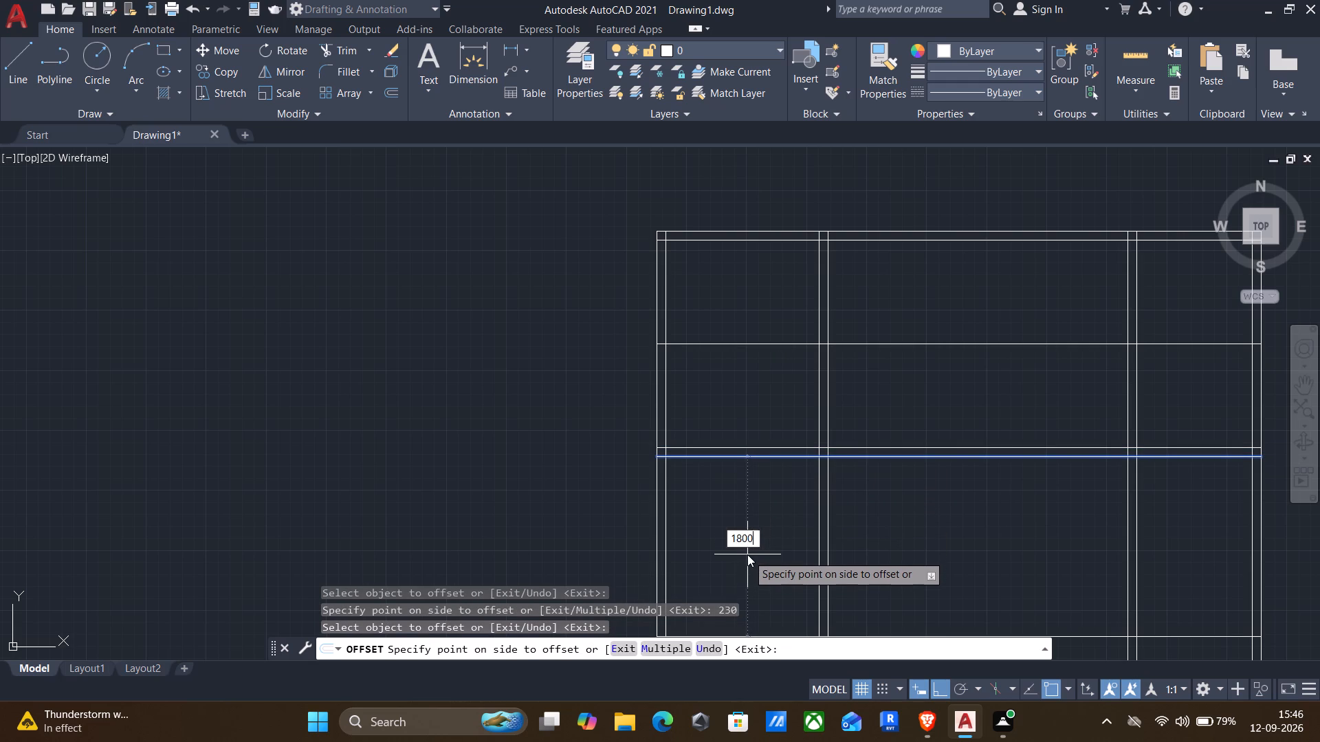
key("Return")
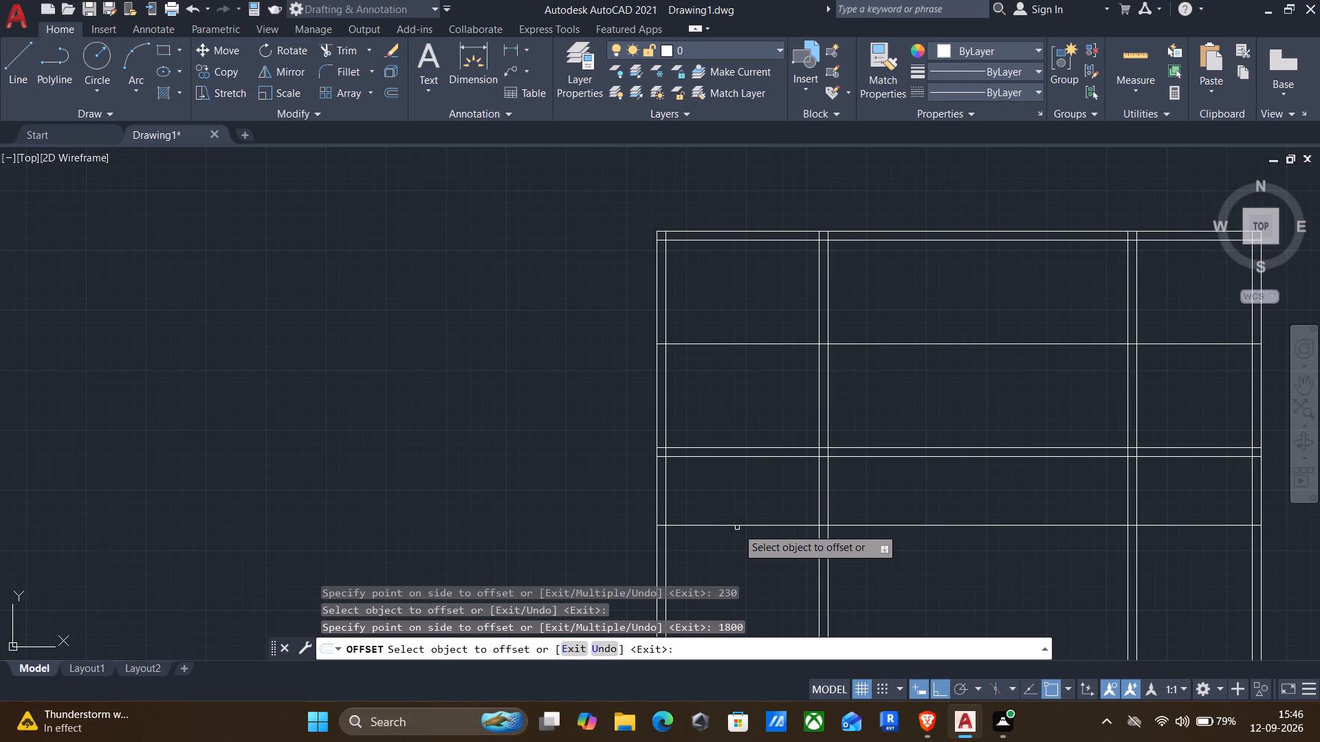
left_click(737, 527)
type("230")
key("Return")
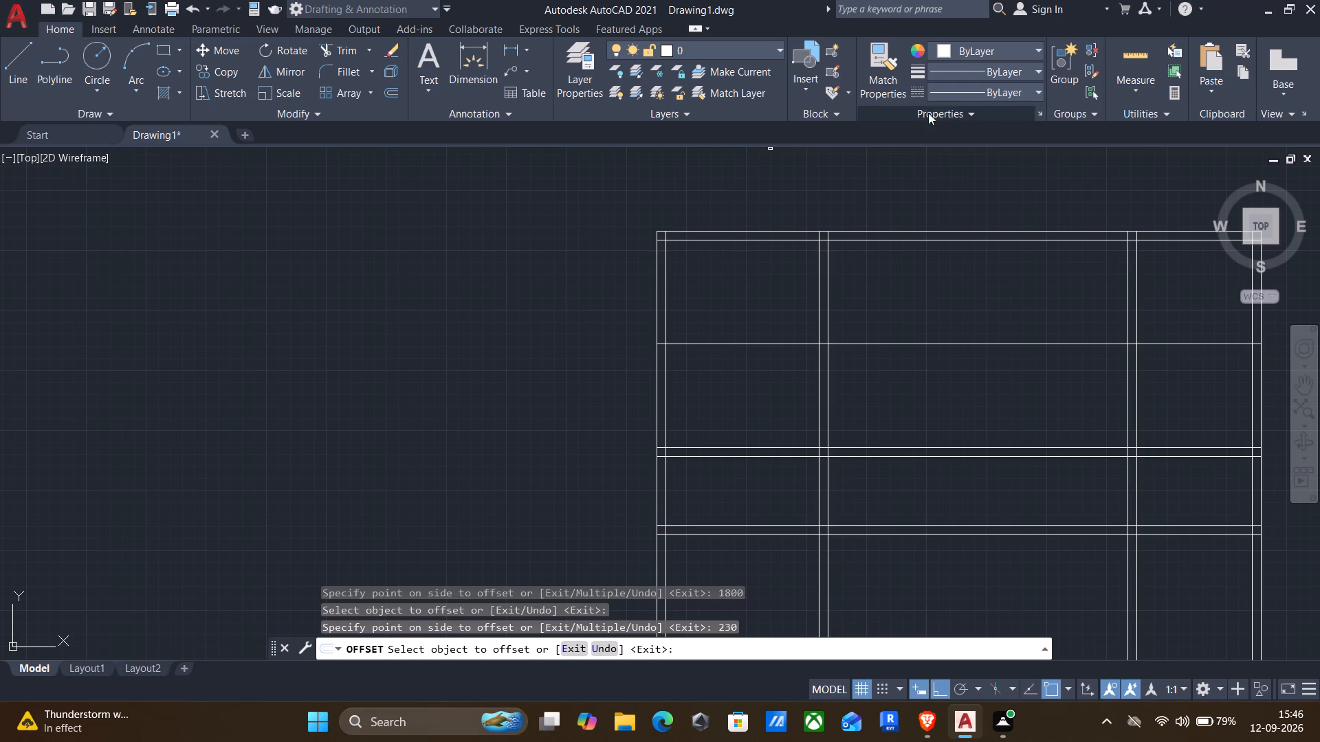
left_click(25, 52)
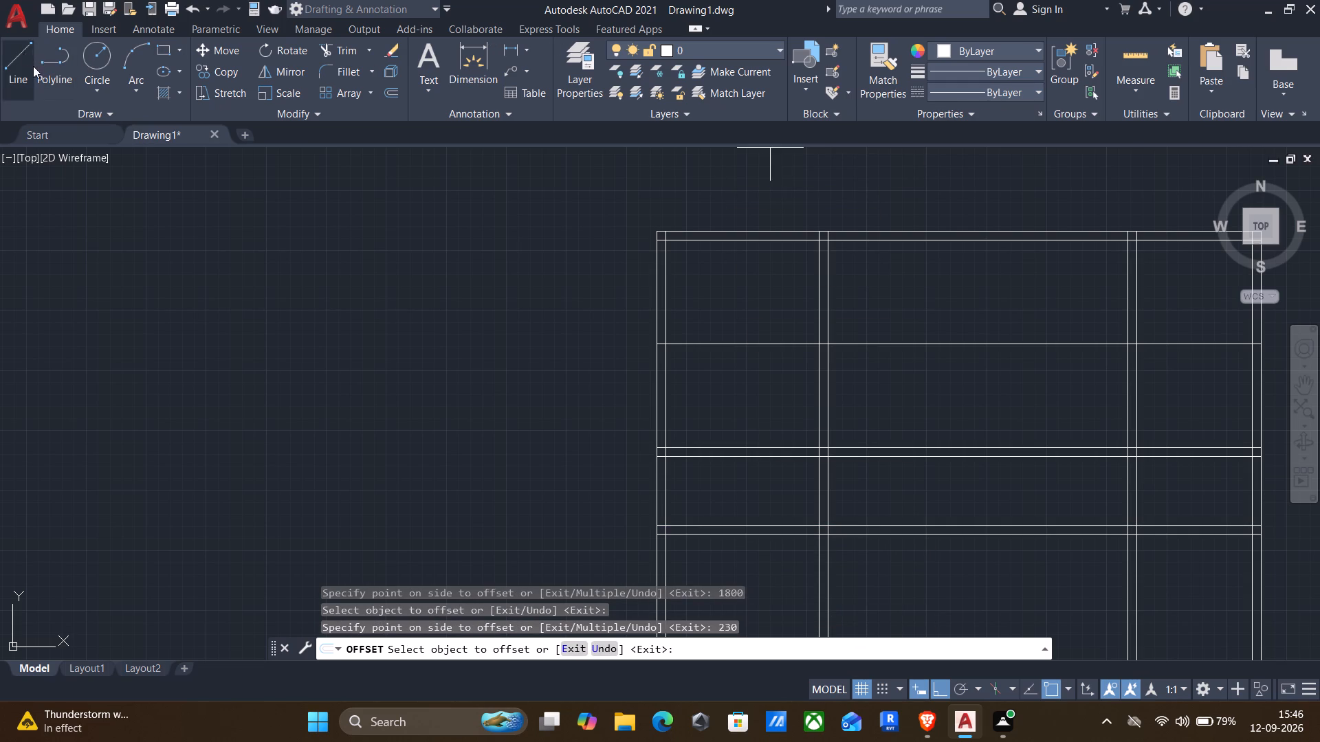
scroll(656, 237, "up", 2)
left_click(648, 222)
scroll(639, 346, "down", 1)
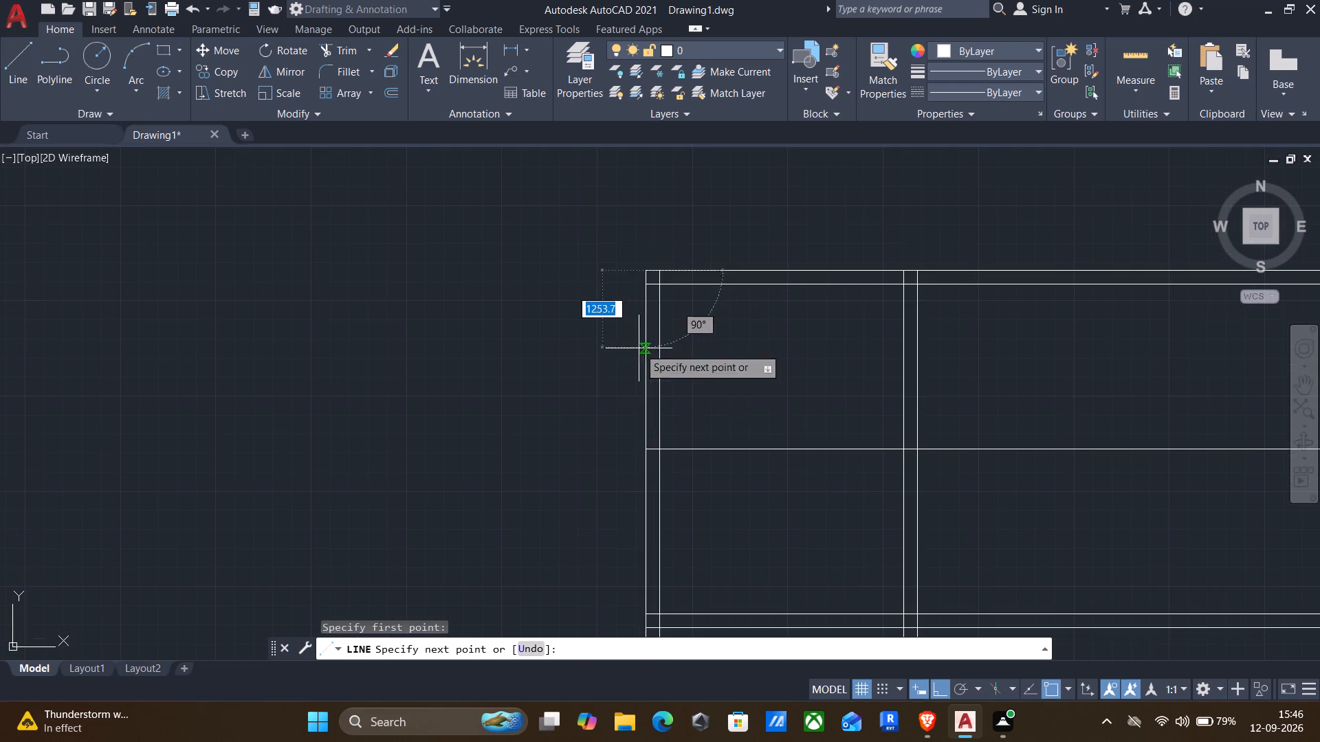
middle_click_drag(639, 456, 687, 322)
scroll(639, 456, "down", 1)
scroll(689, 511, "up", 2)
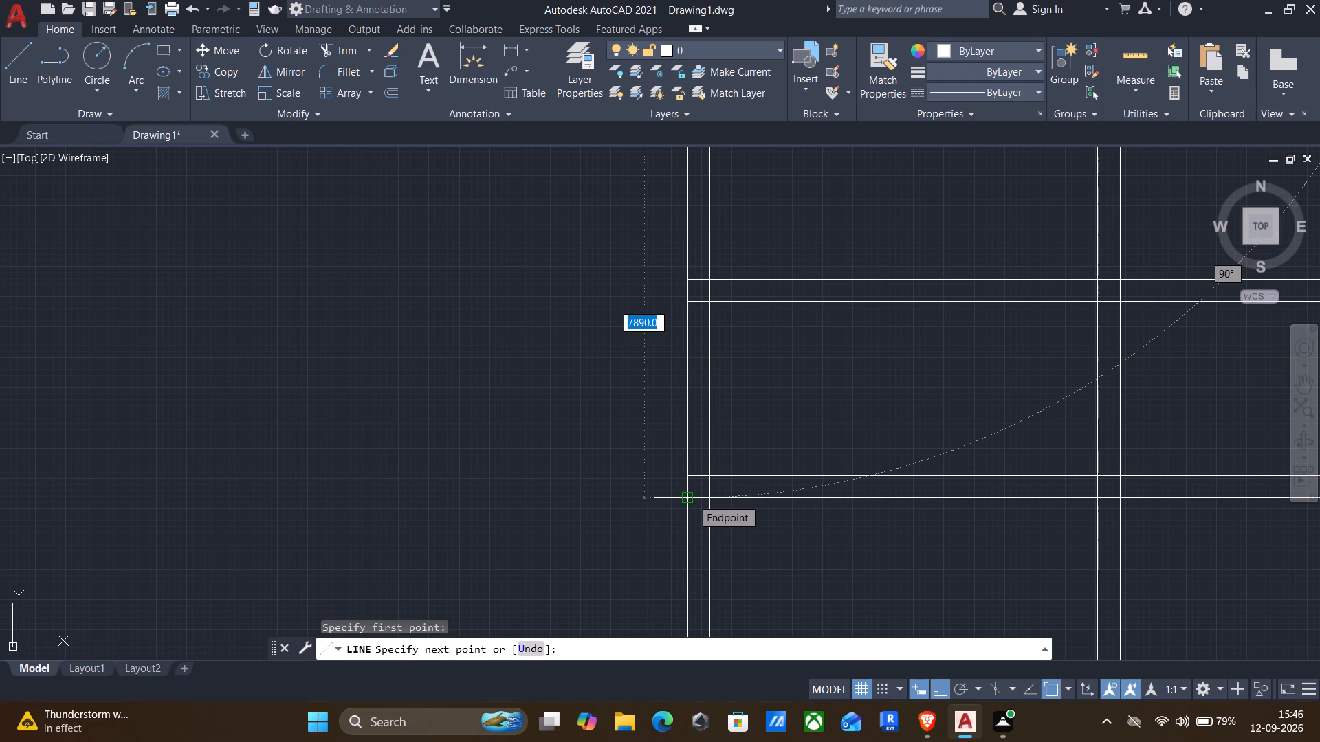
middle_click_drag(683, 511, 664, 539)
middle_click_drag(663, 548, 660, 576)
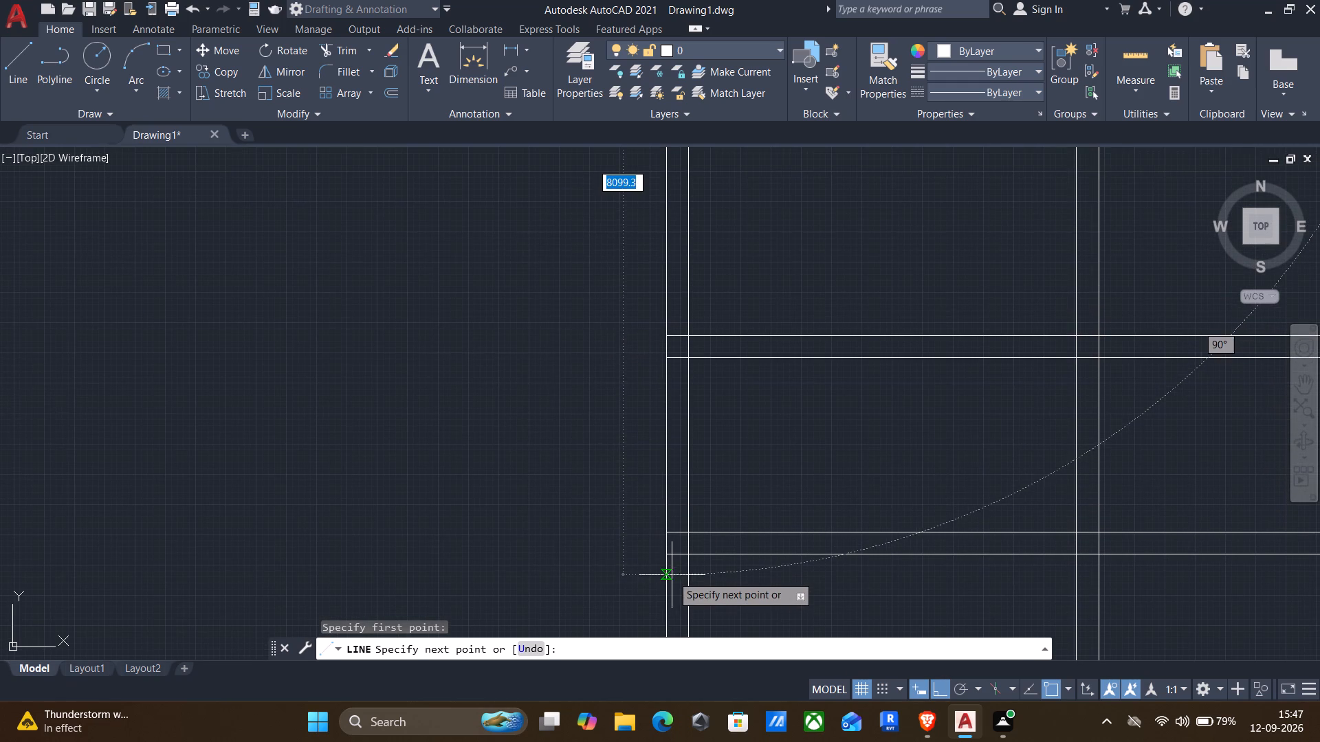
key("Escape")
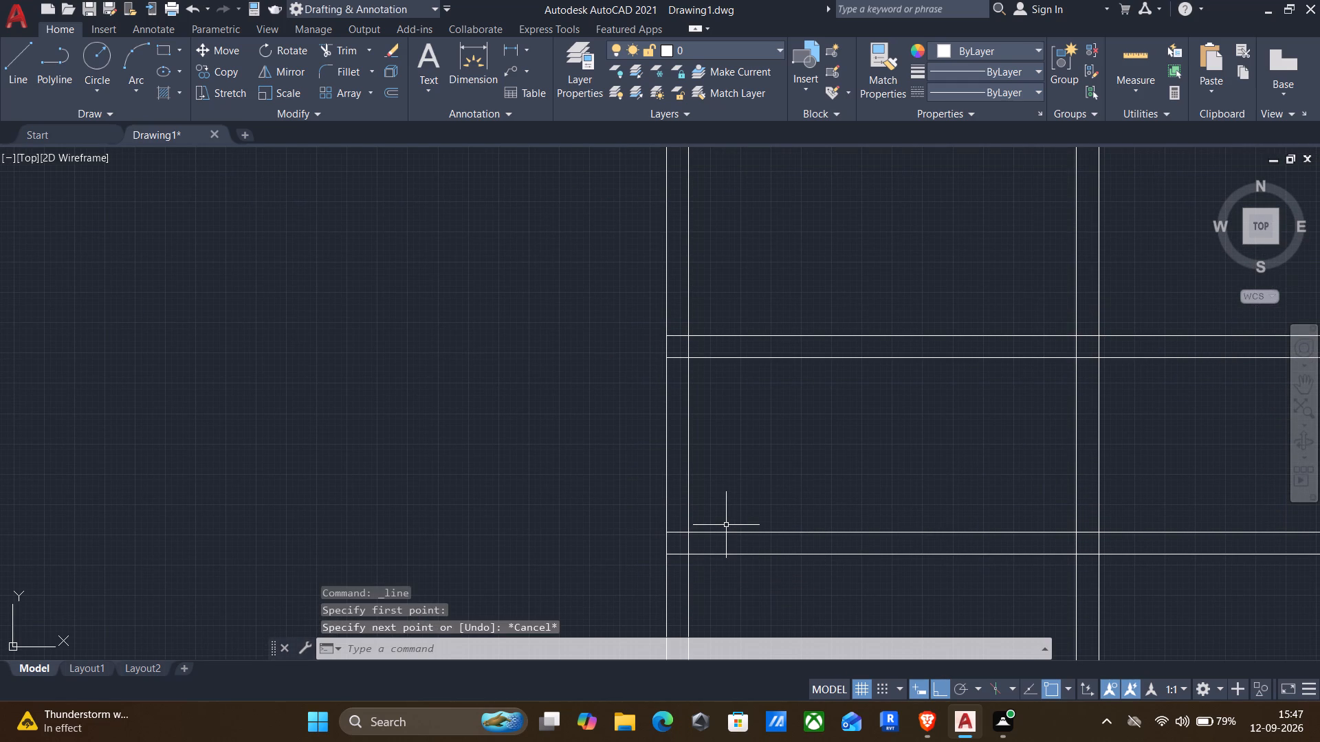
Measure the spacing between the walls and the middle horizontal line in the plan's top-left room with Quick measure.
middle_click_drag(803, 419, 721, 578)
scroll(732, 575, "down", 1)
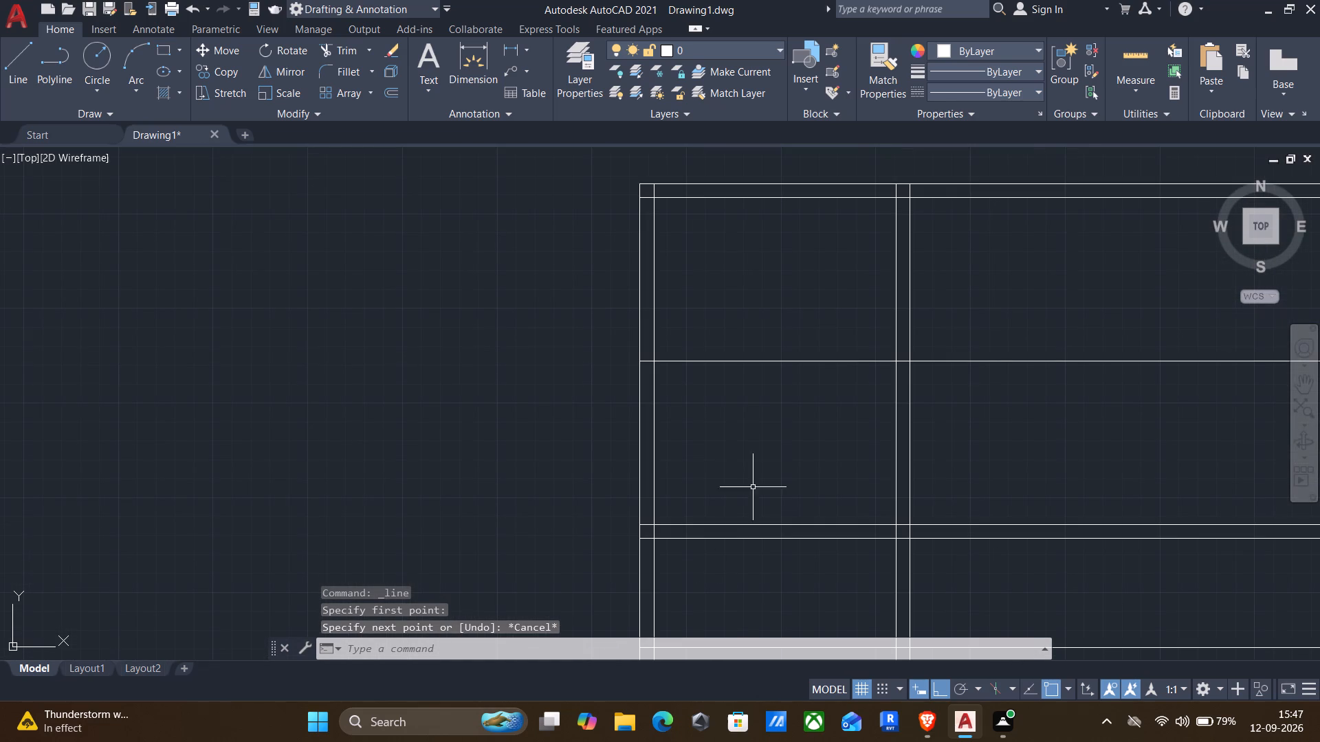
key("Return")
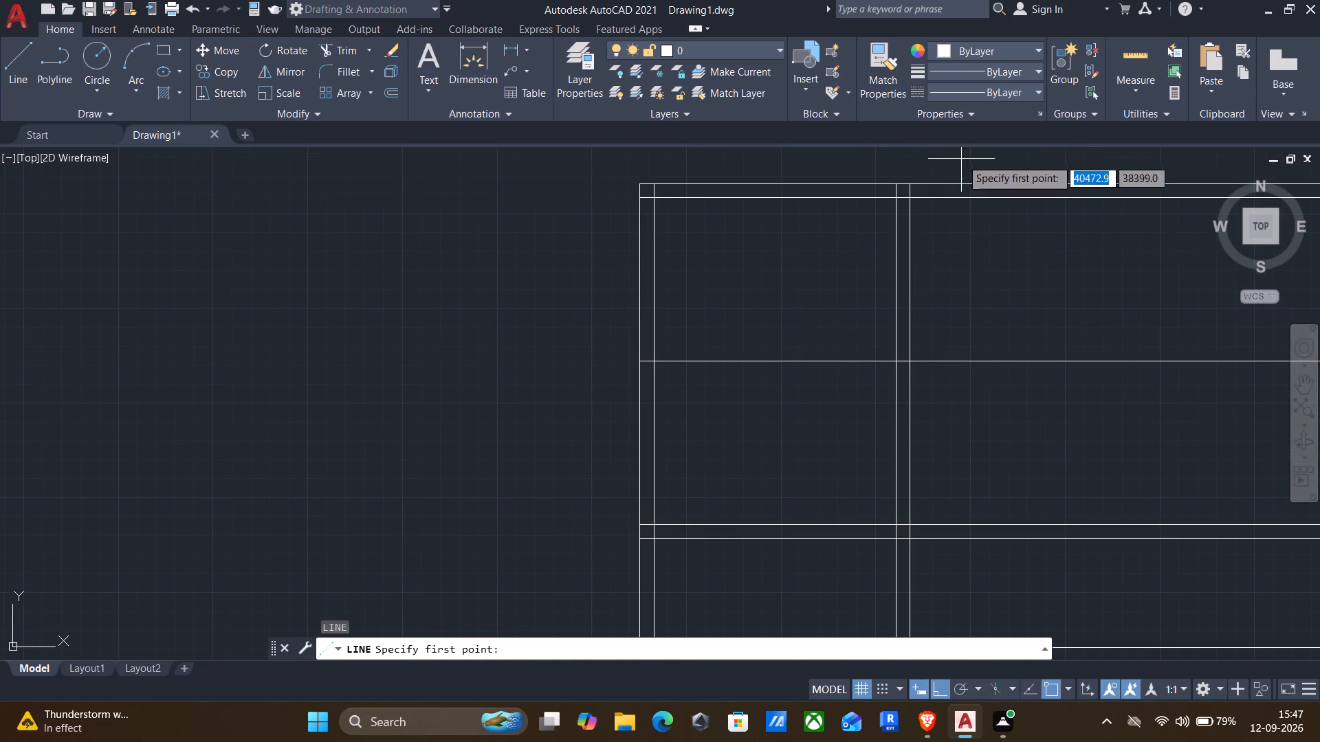
left_click(1145, 65)
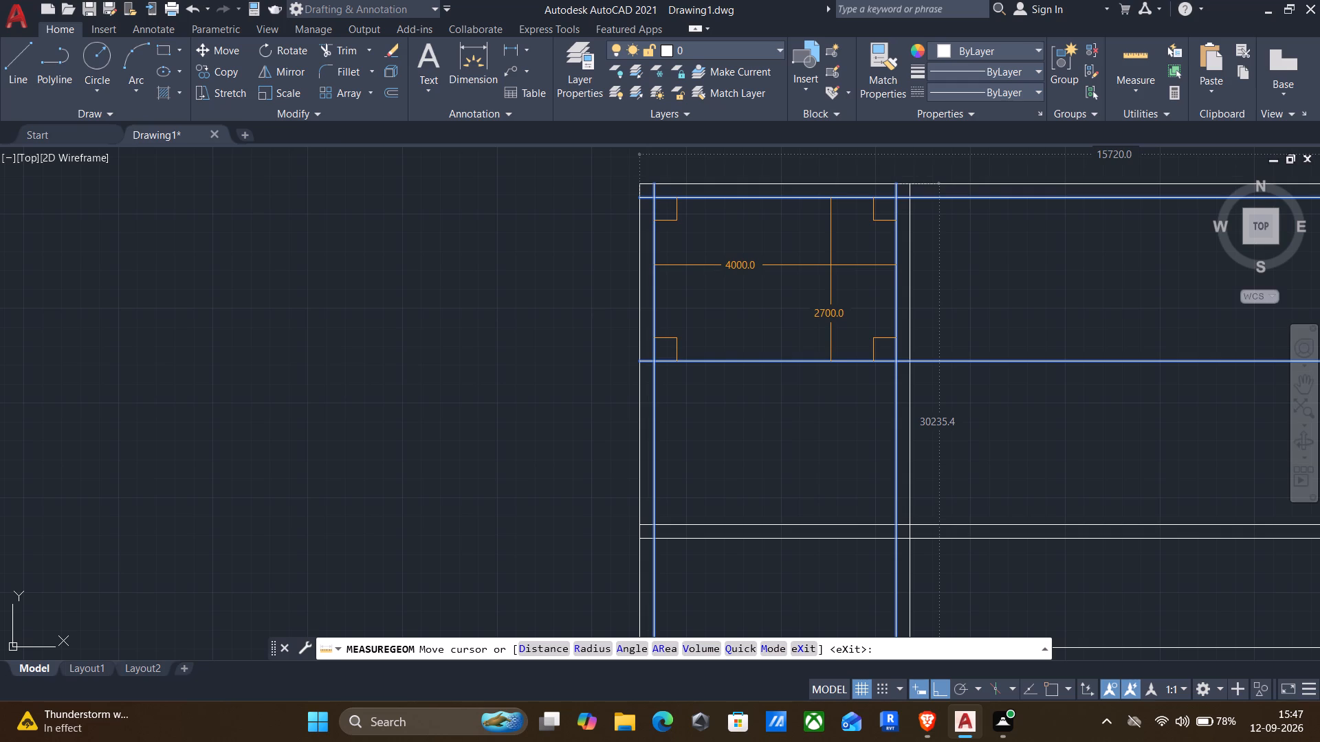
key("Escape")
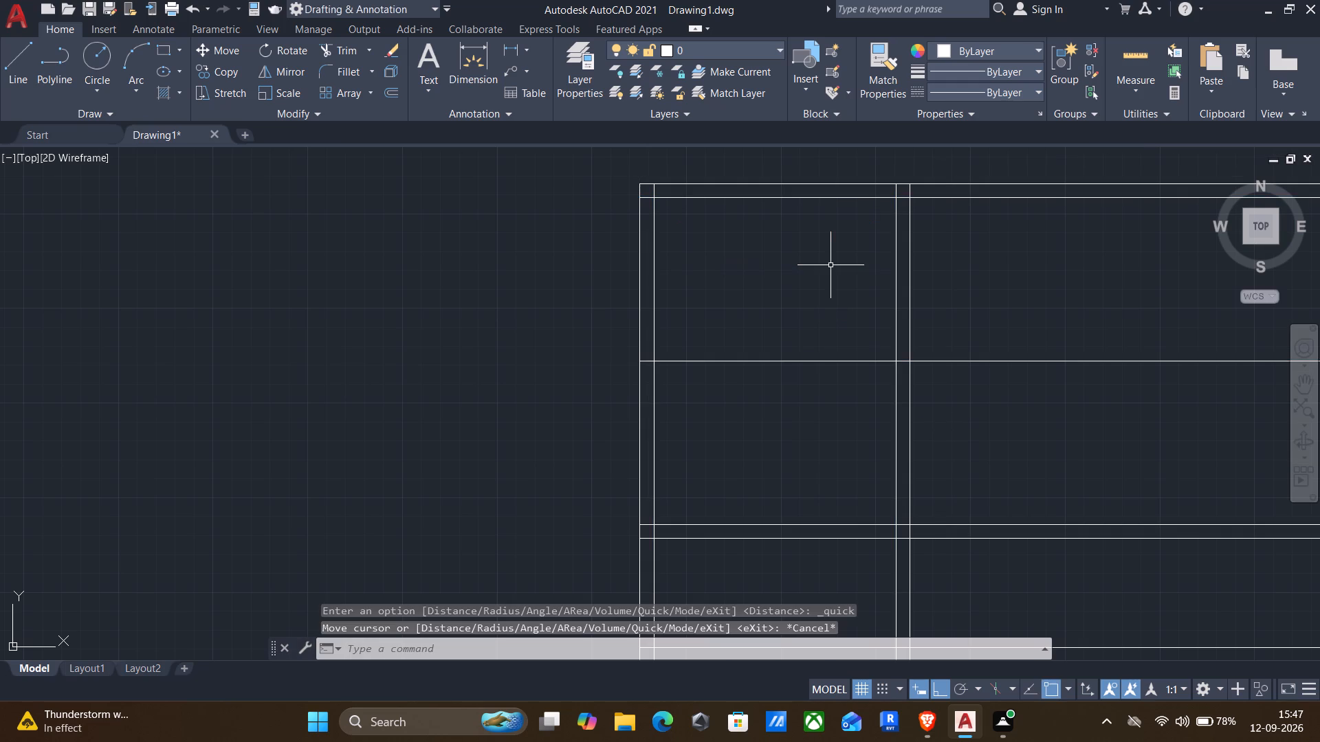
Trim the middle horizontal line where it crosses the top-left room, between the left outer wall and the first interior wall.
type("tr")
key("Return")
left_click_drag(806, 297, 773, 421)
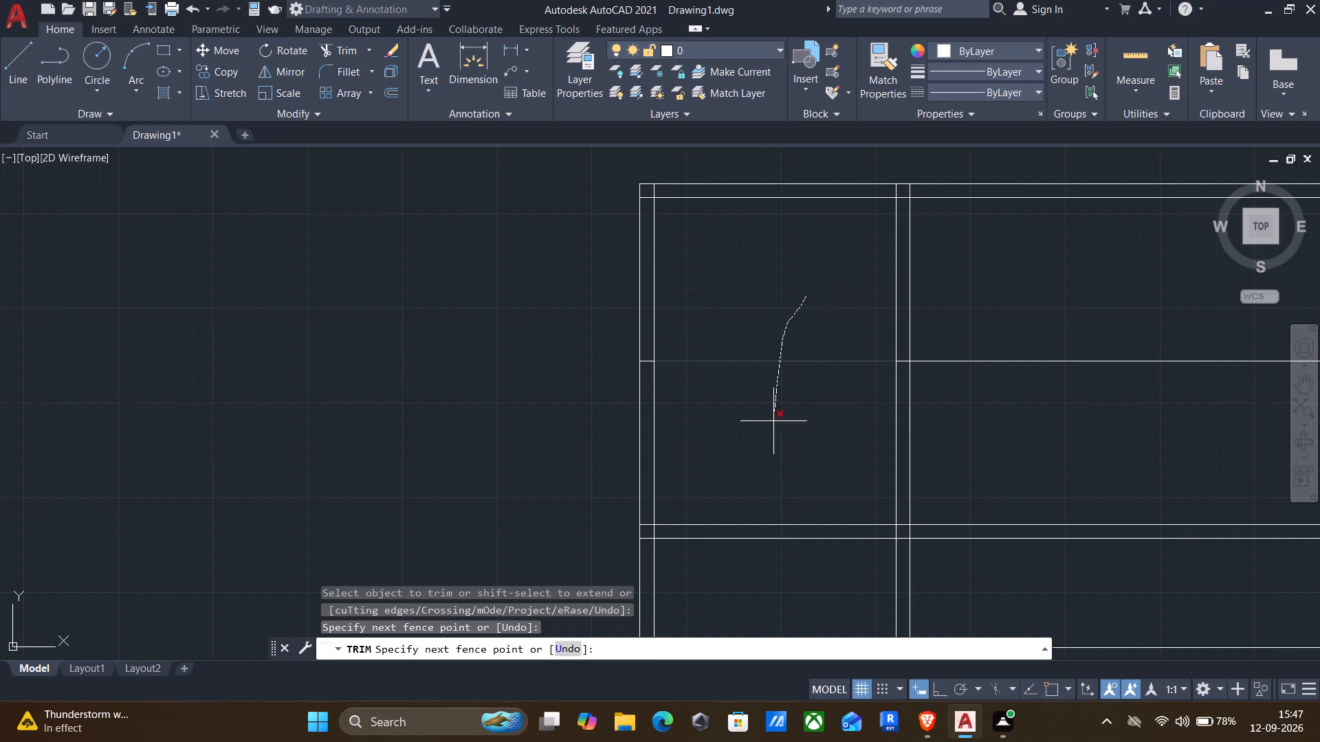
left_click_drag(773, 421, 773, 423)
key("Escape")
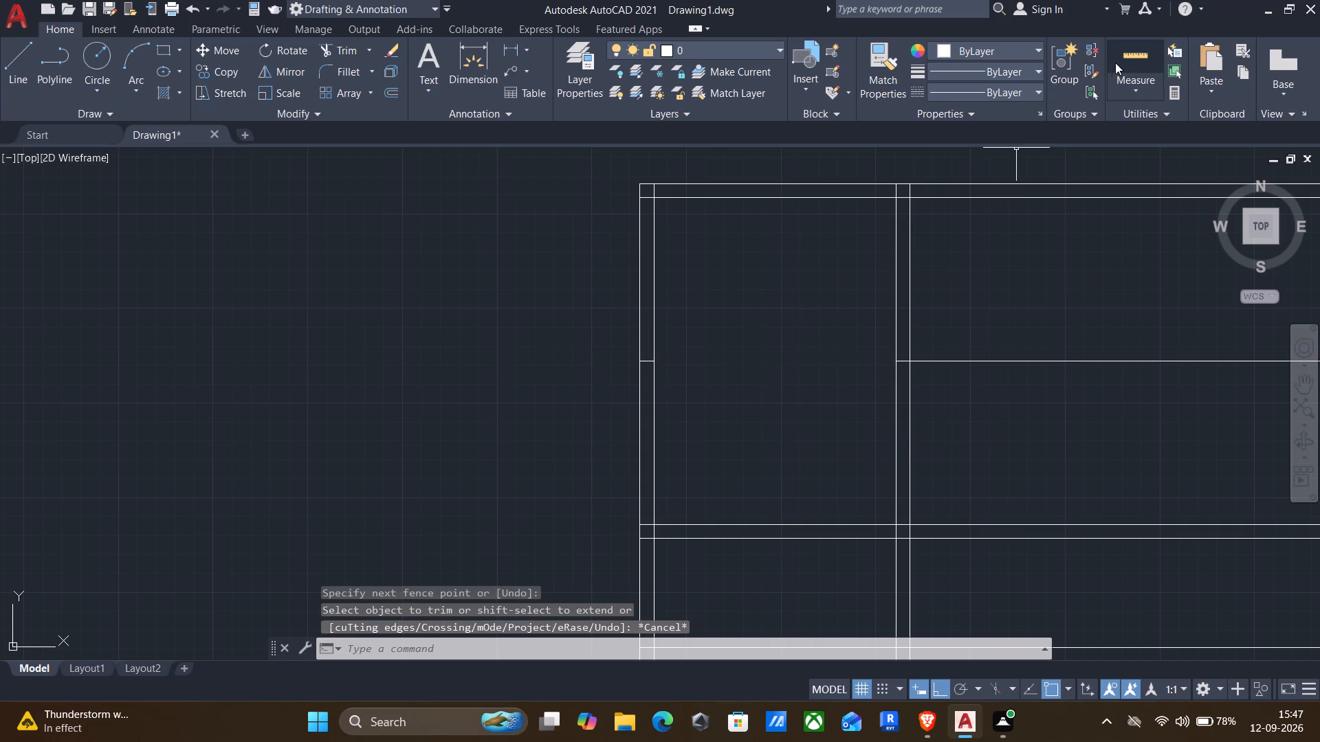
Measure the top-left room and the smaller room directly below it with Quick measure.
left_click(1123, 63)
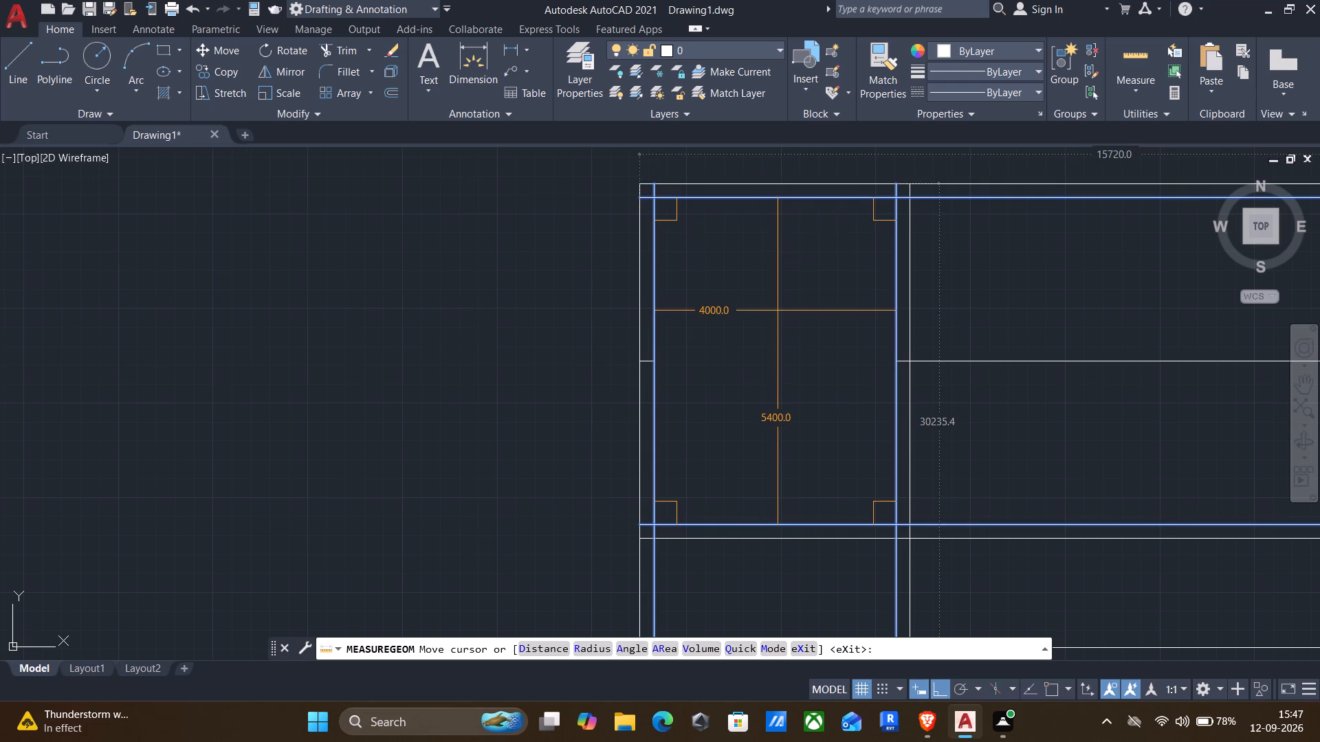
scroll(778, 311, "down", 2)
middle_click_drag(782, 339, 793, 317)
scroll(794, 423, "up", 3)
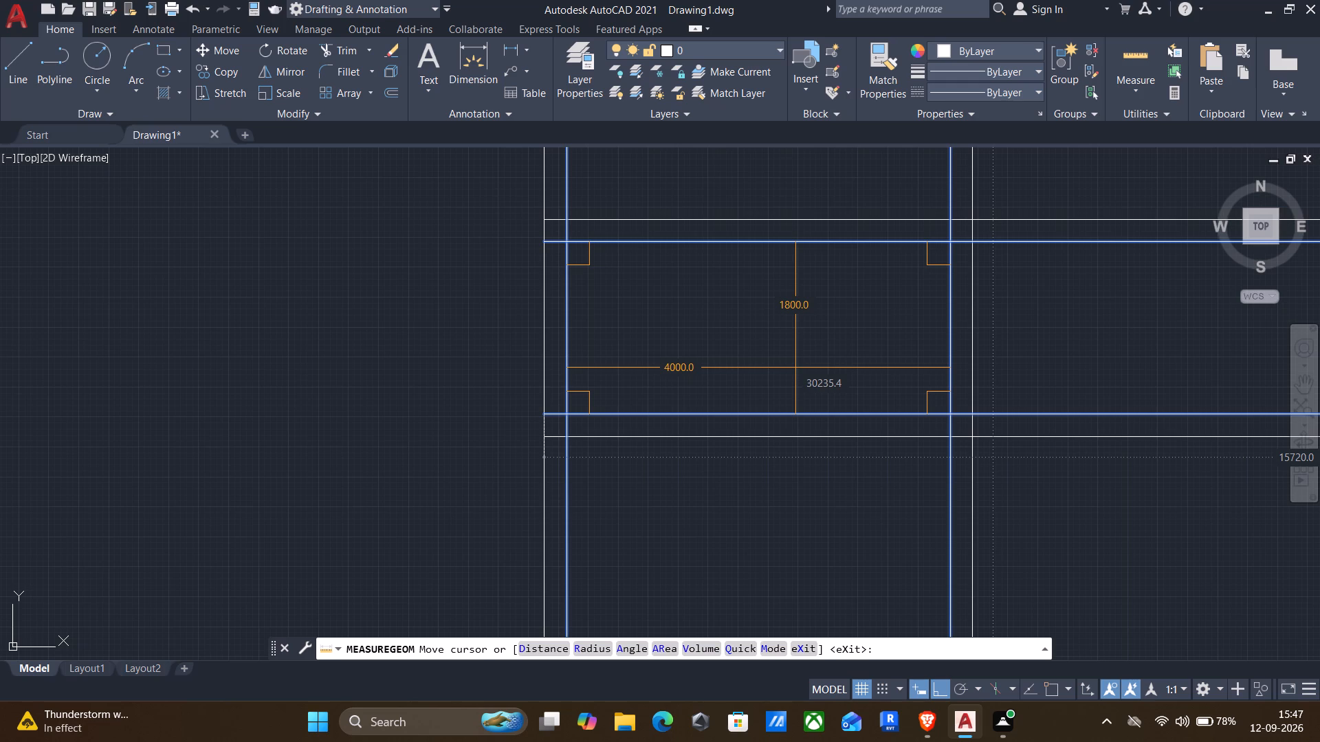
key("Escape")
Calculate the sum 230+2700+2700+230+1800 with QuickCalc.
type("cal")
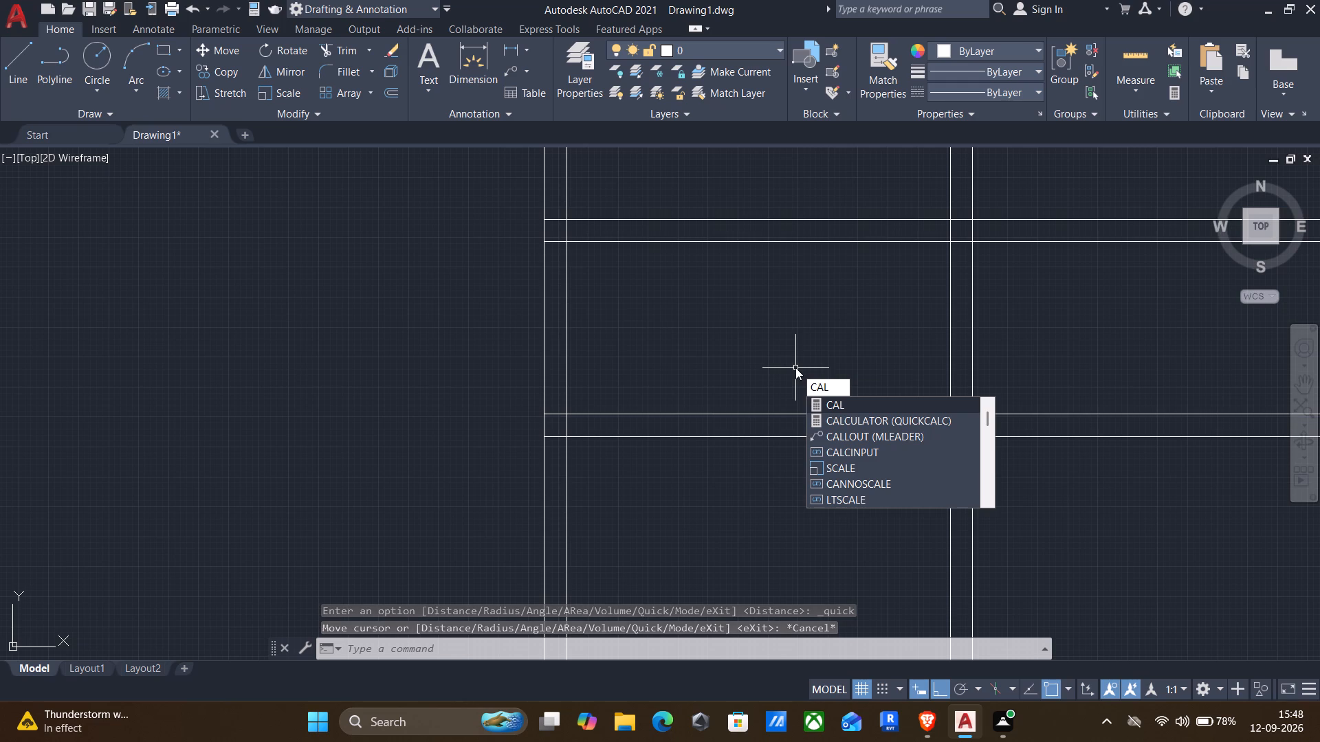
key("Down")
key("Return")
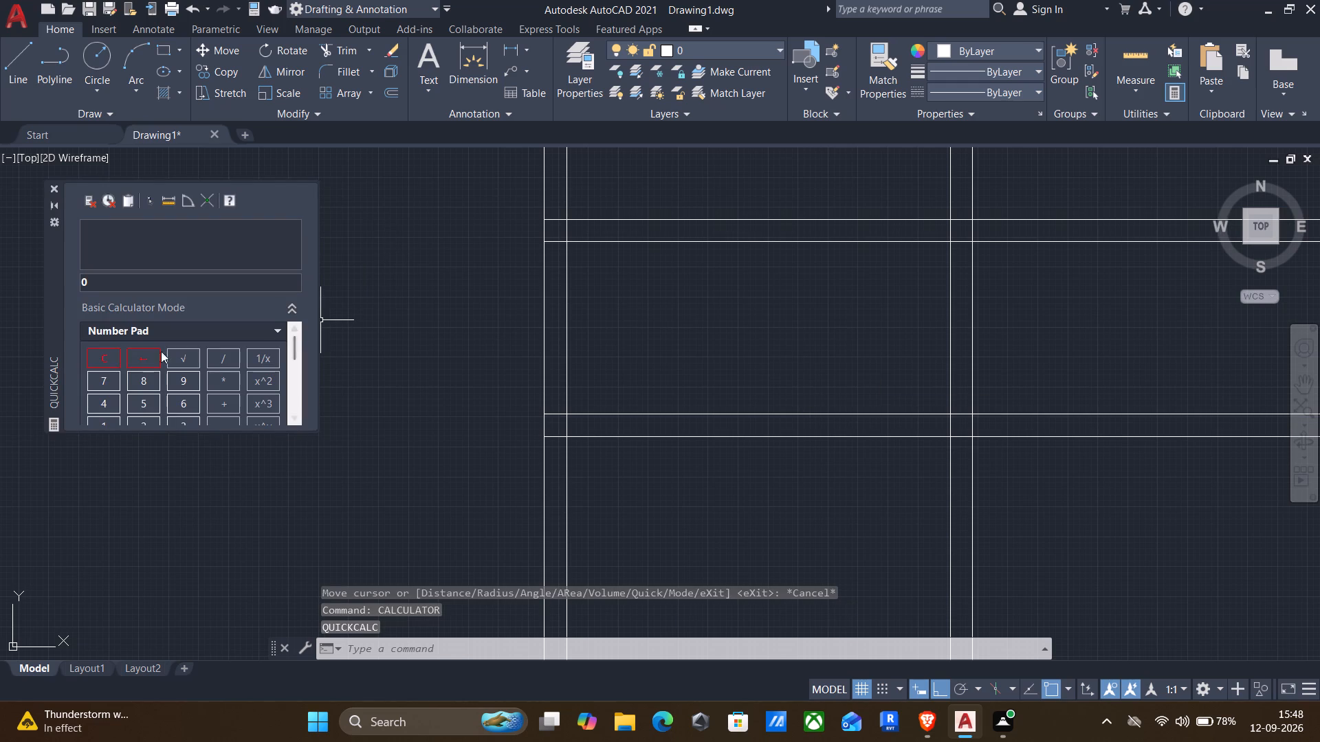
key("2")
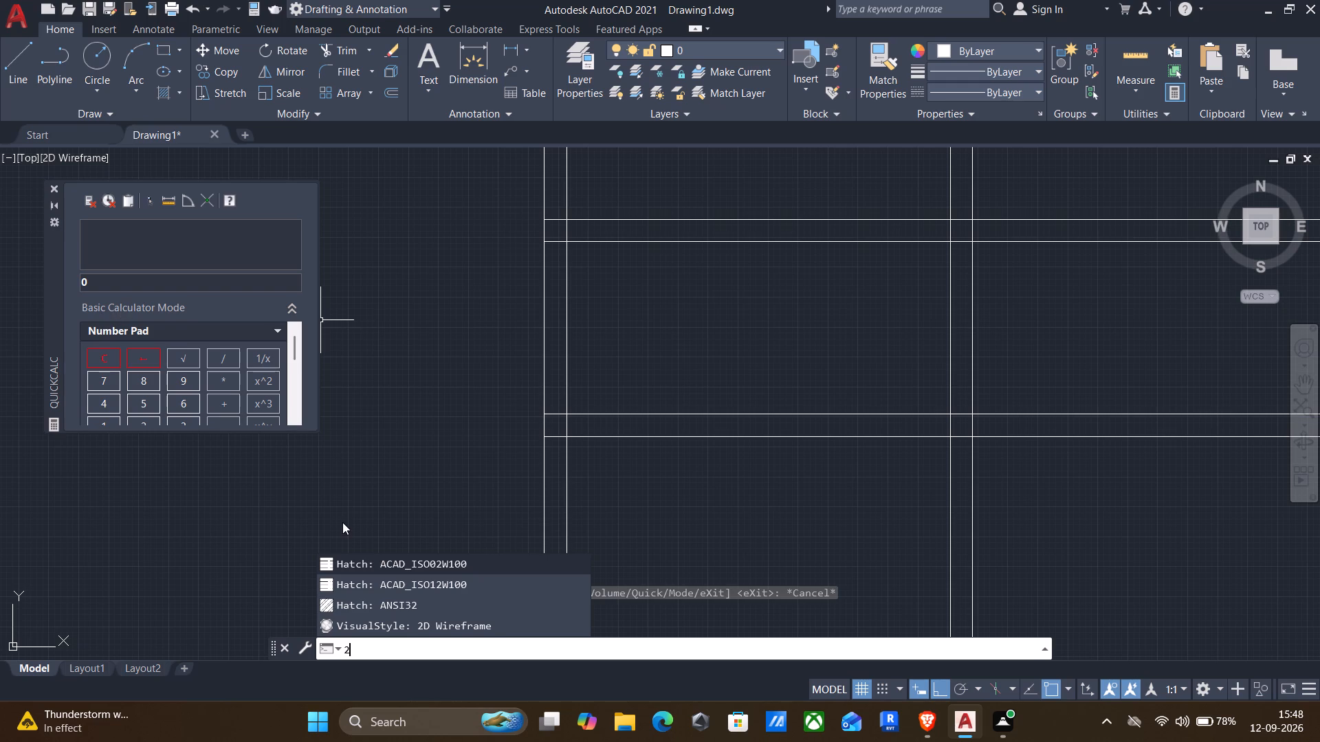
key("BackSpace")
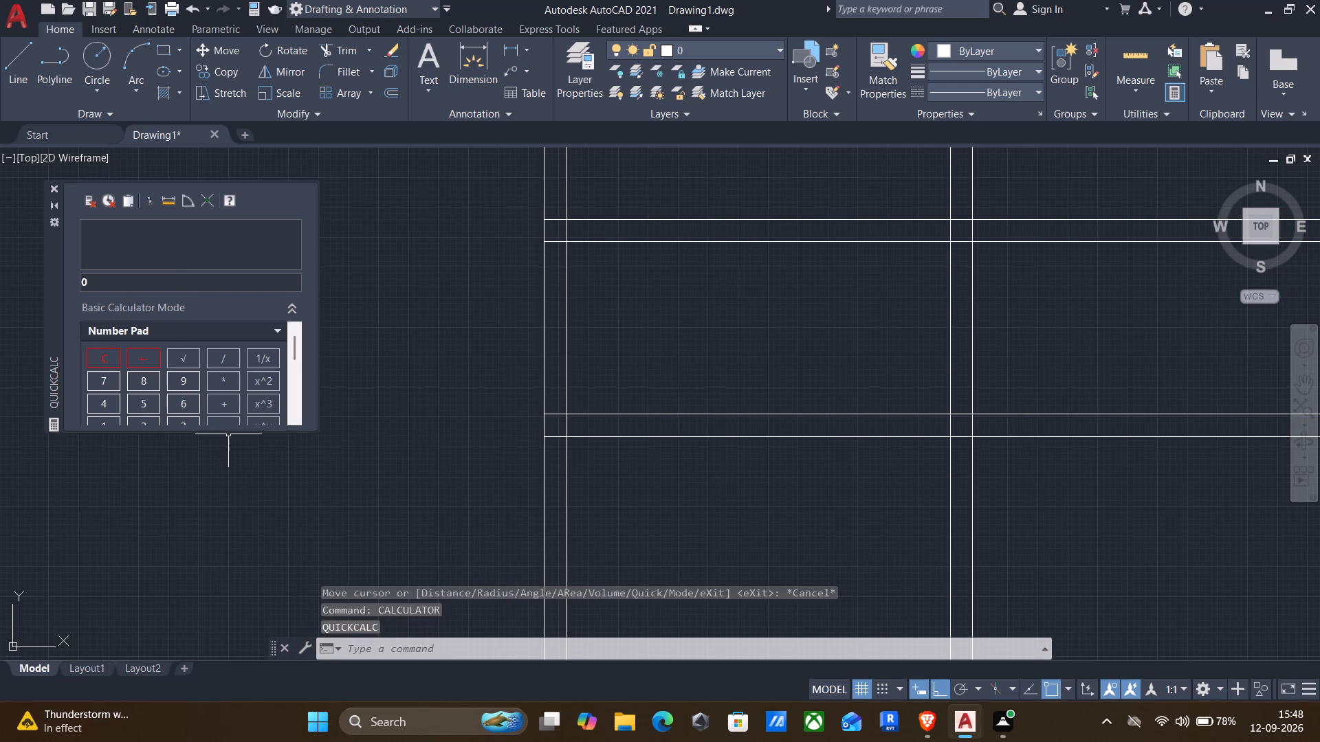
left_click(164, 284)
key("BackSpace")
type("230")
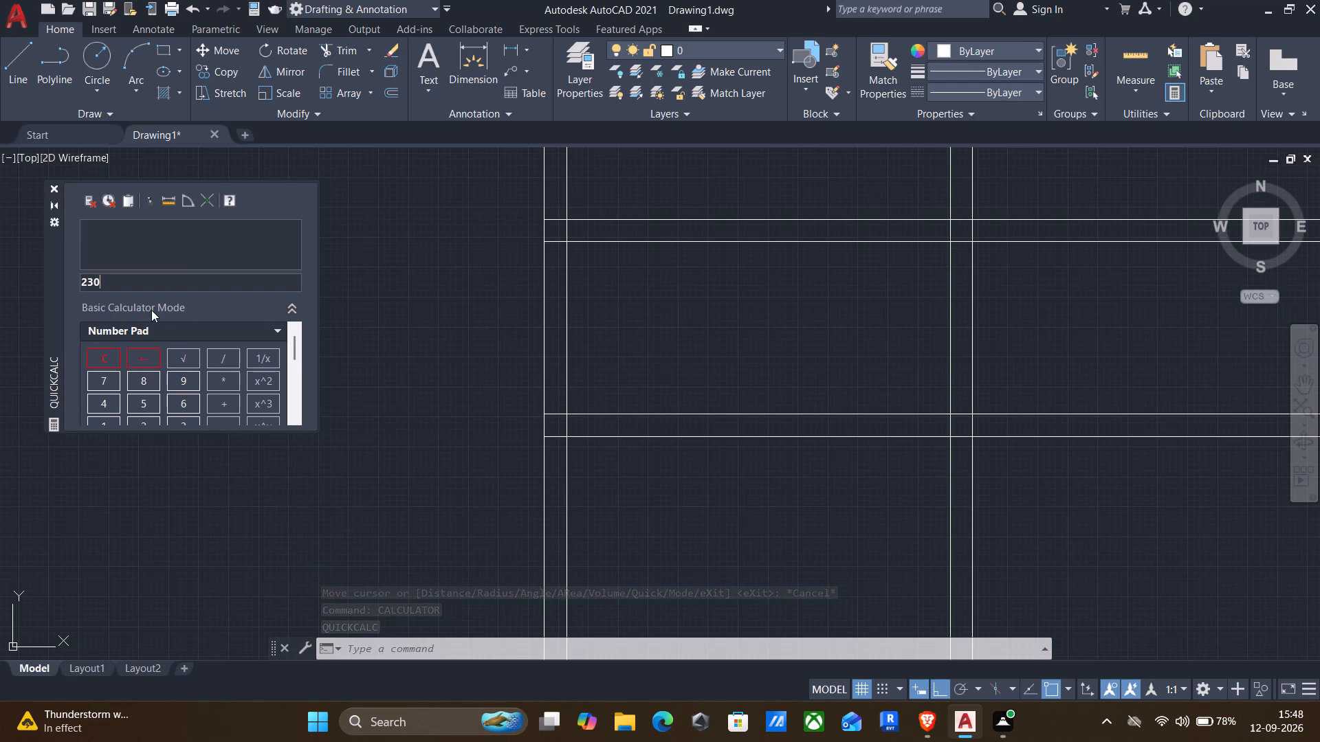
key("plus")
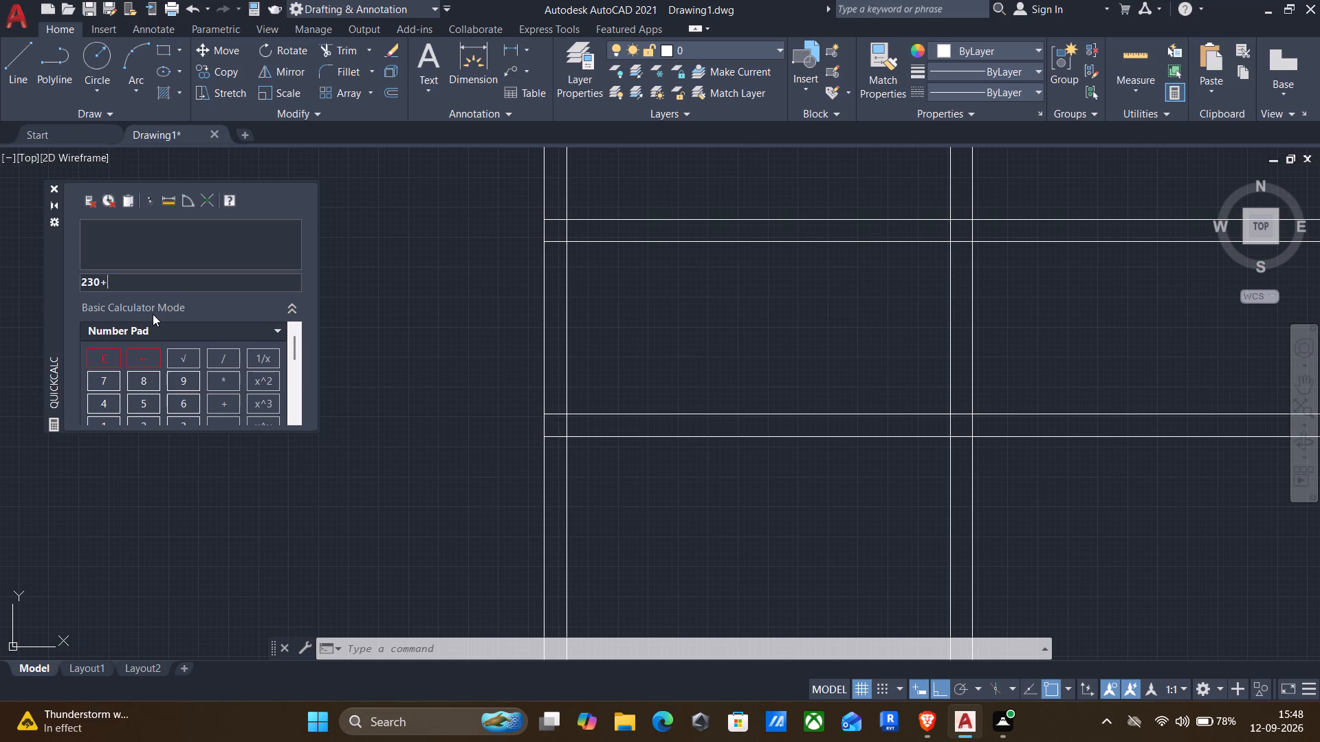
type("2700")
key("plus")
type("2700")
key("plus")
type("230+")
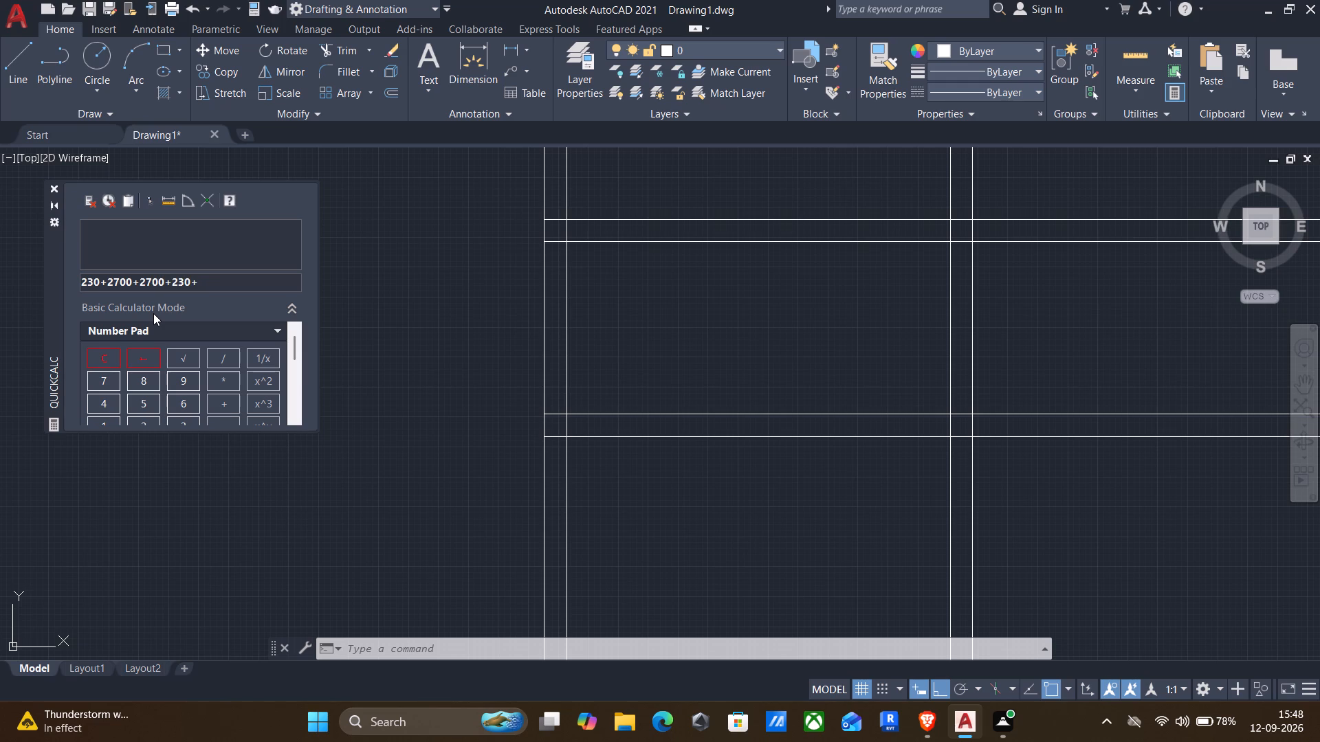
type("1800")
key("Return")
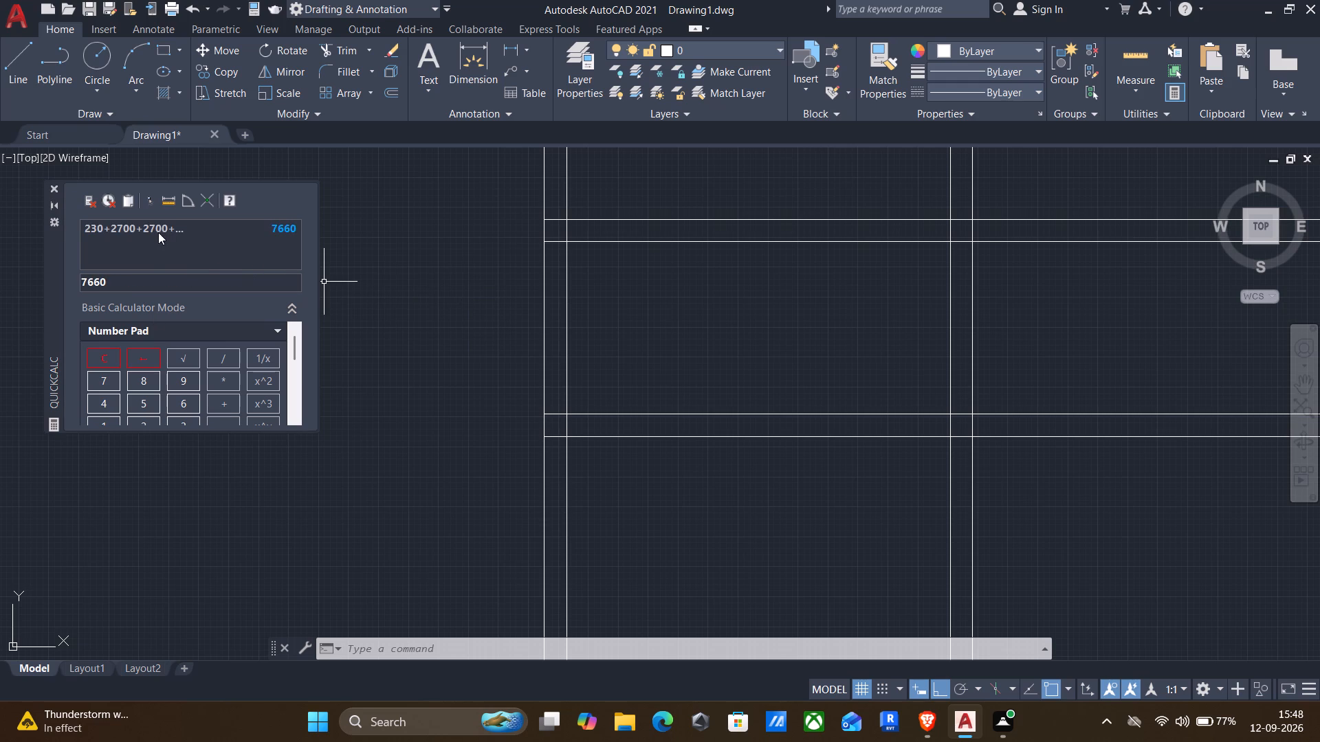
Check the vertical distance from the plan's top-left outer corner to the lowest horizontal wall line using a temporary line, then cancel it.
scroll(767, 295, "down", 3)
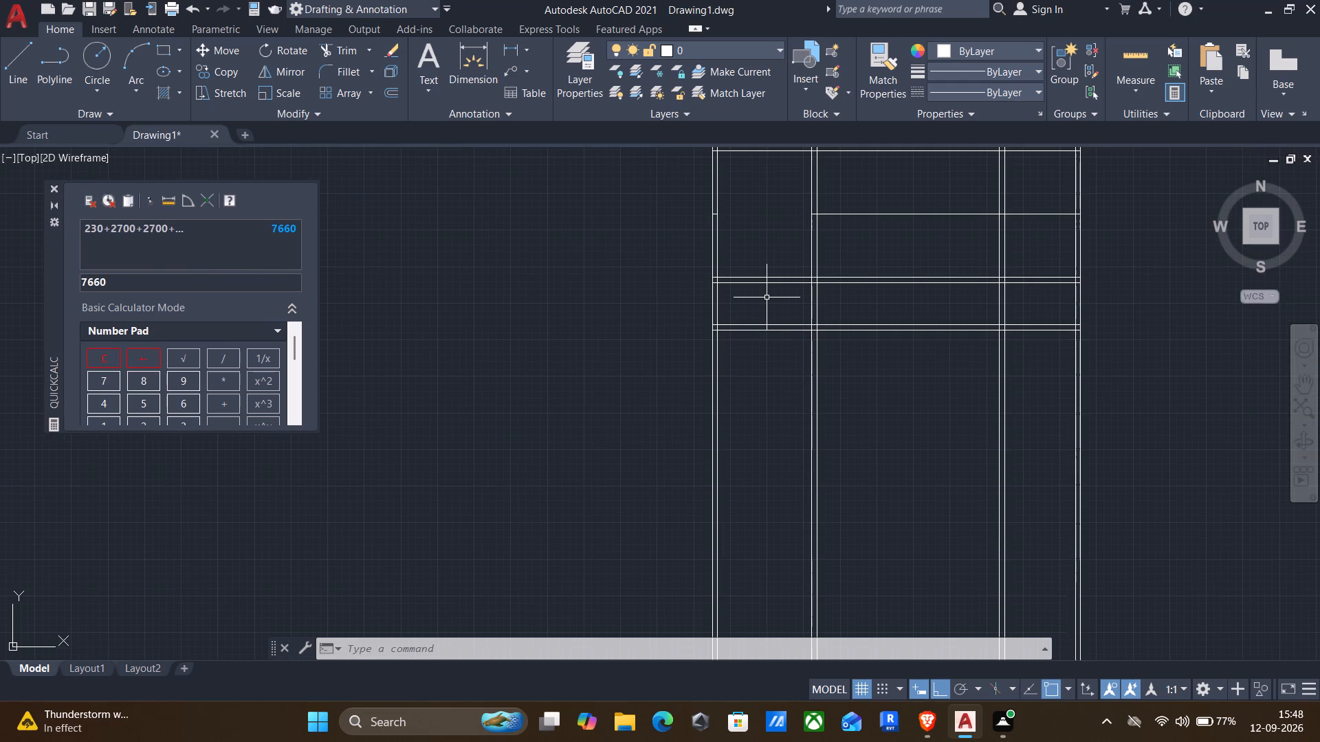
key("l")
key("Return")
middle_click_drag(737, 326, 681, 442)
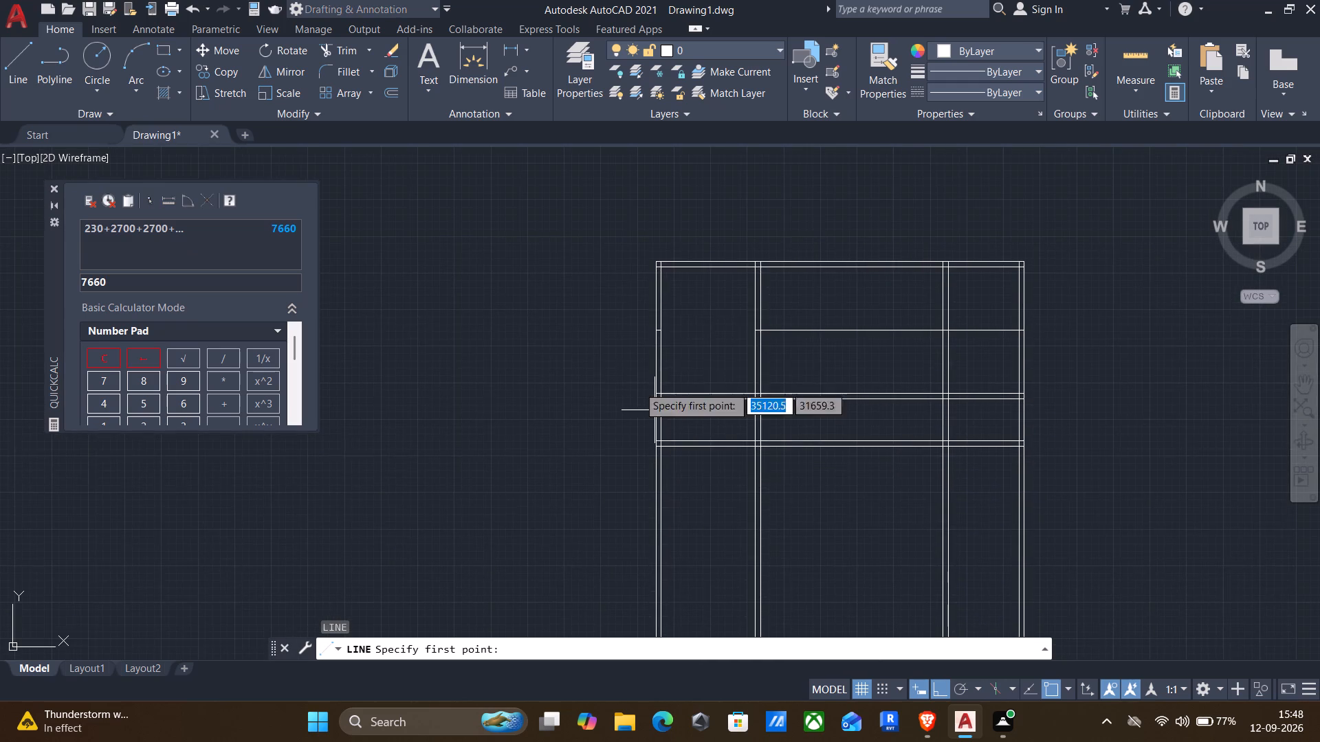
scroll(657, 236, "up", 3)
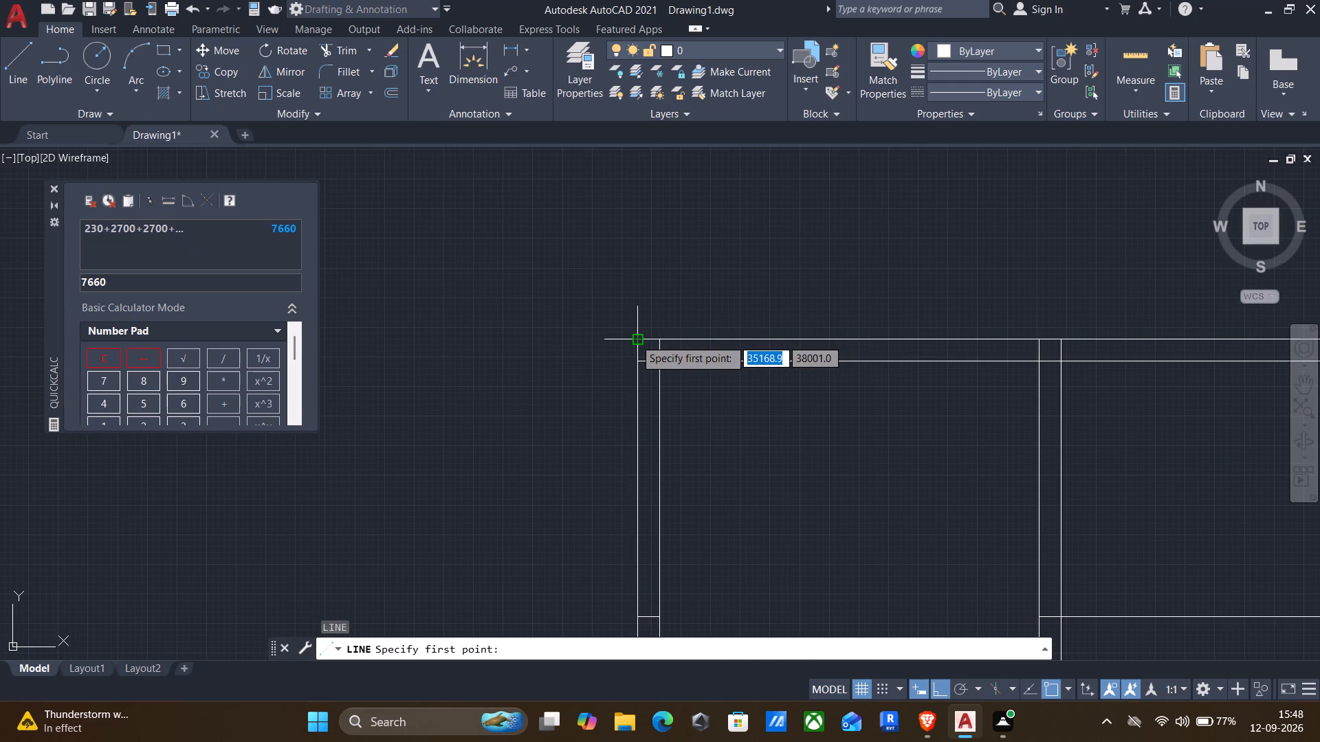
left_click(635, 339)
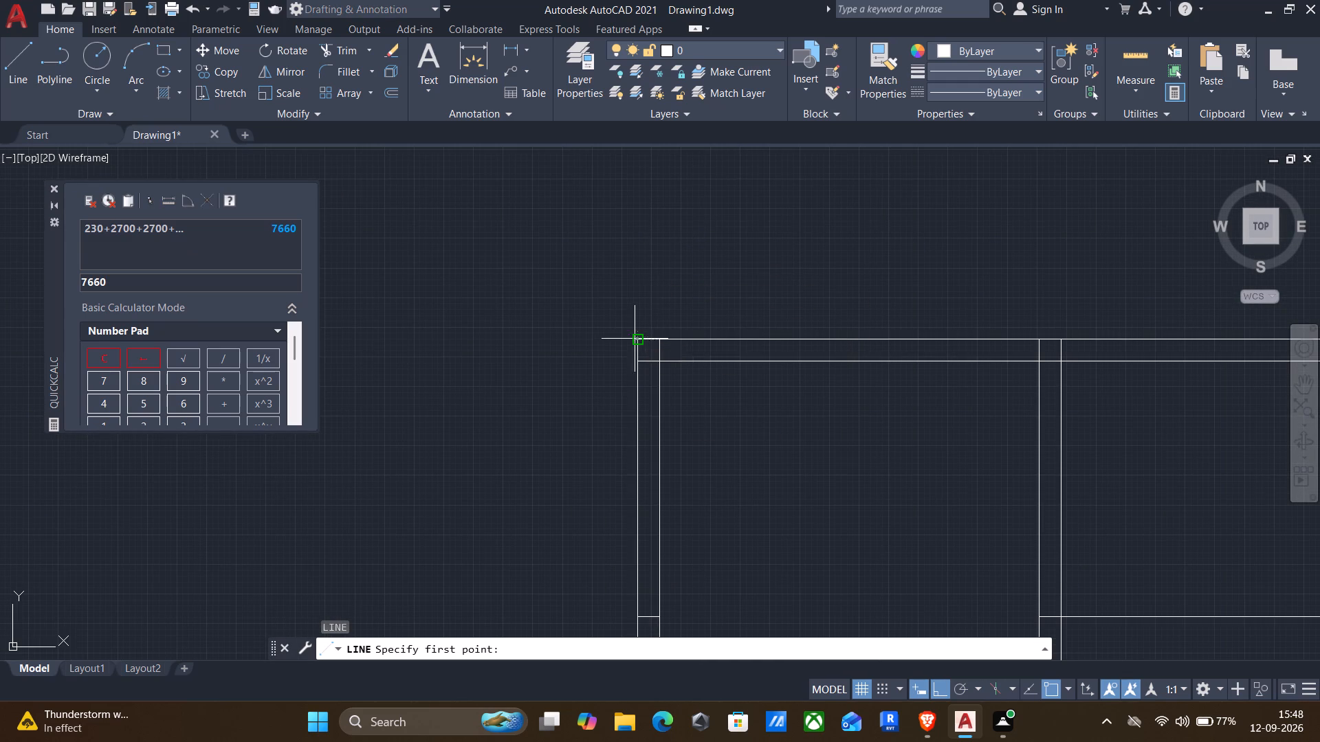
scroll(644, 510, "down", 2)
middle_click_drag(644, 513, 729, 133)
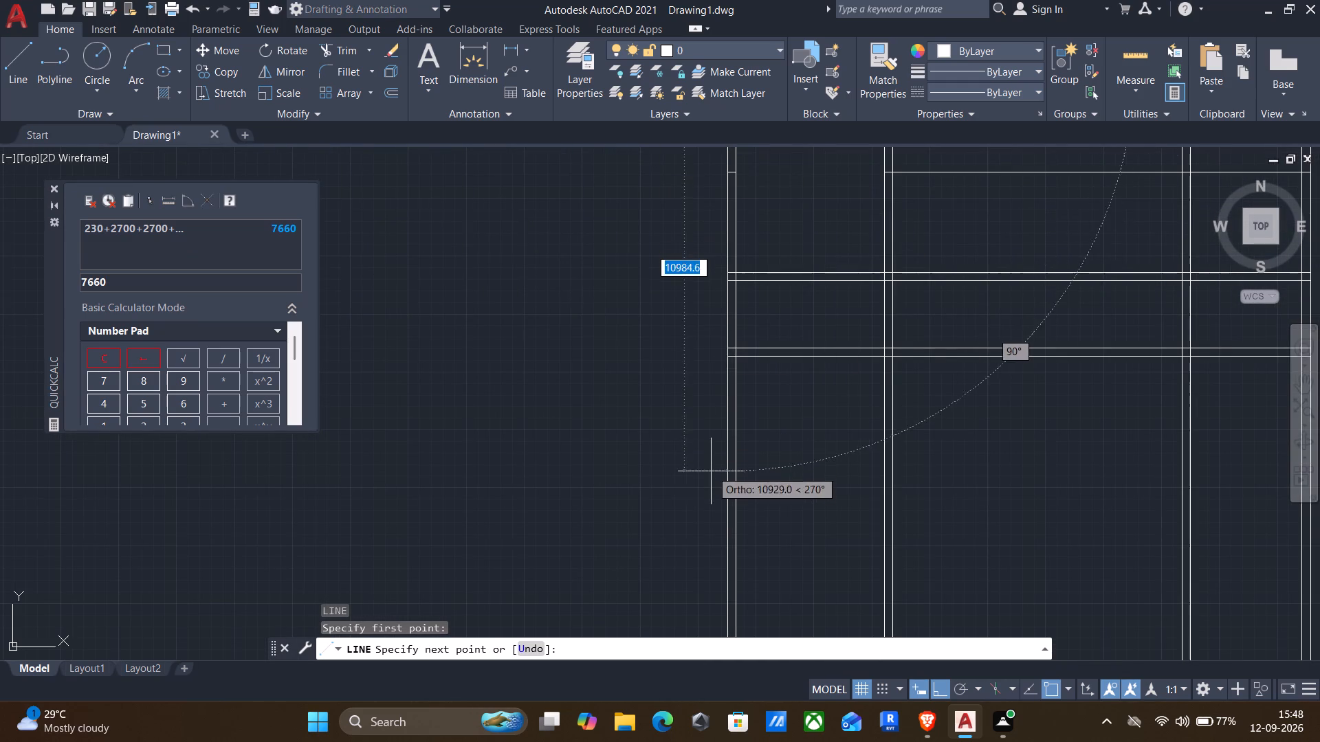
scroll(725, 355, "up", 2)
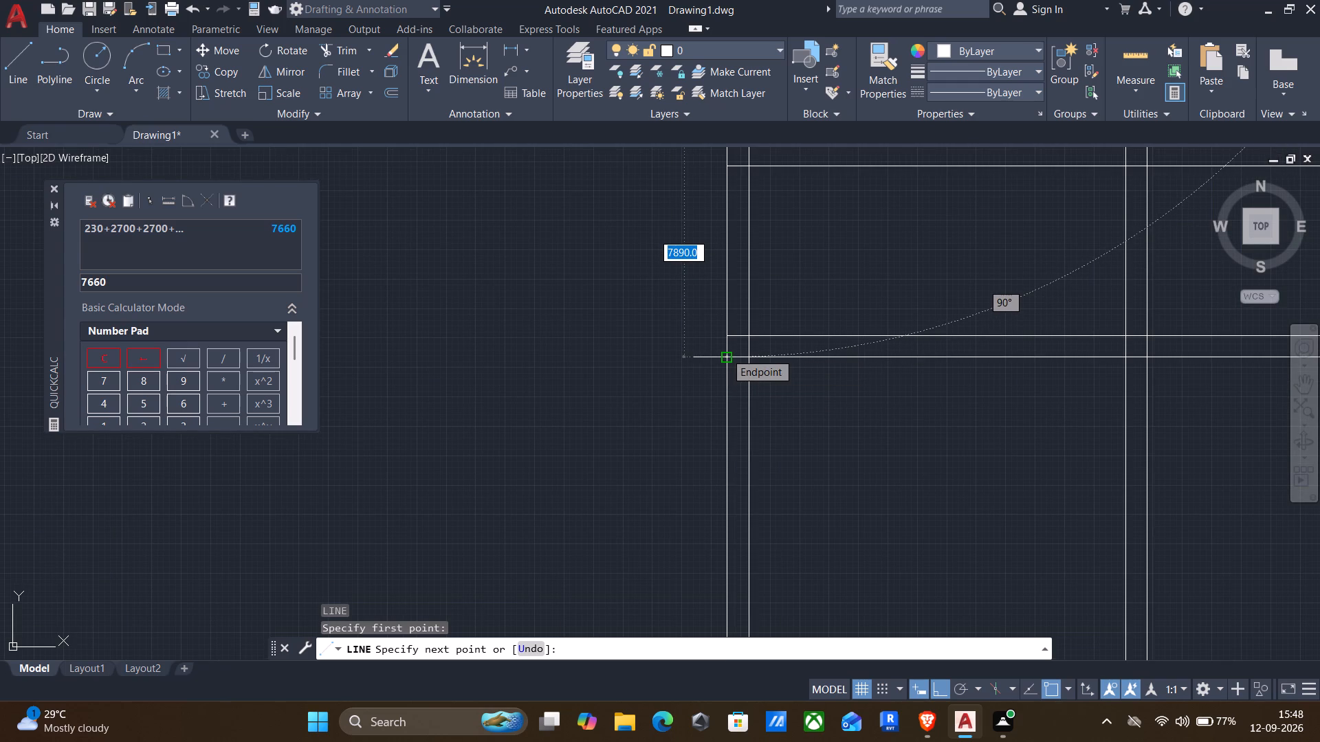
key("Escape")
Add 230 to the previous sum of 7660 in QuickCalc.
left_click(171, 281)
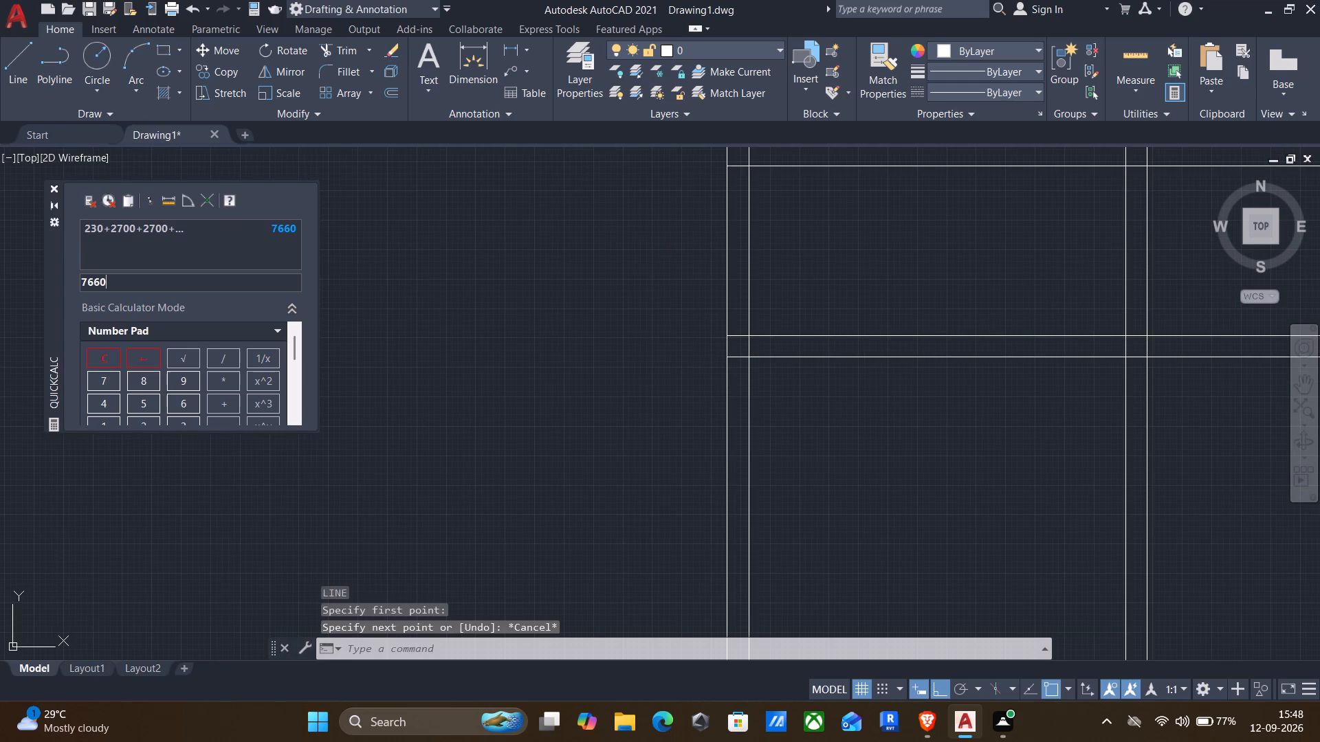
type("+2")
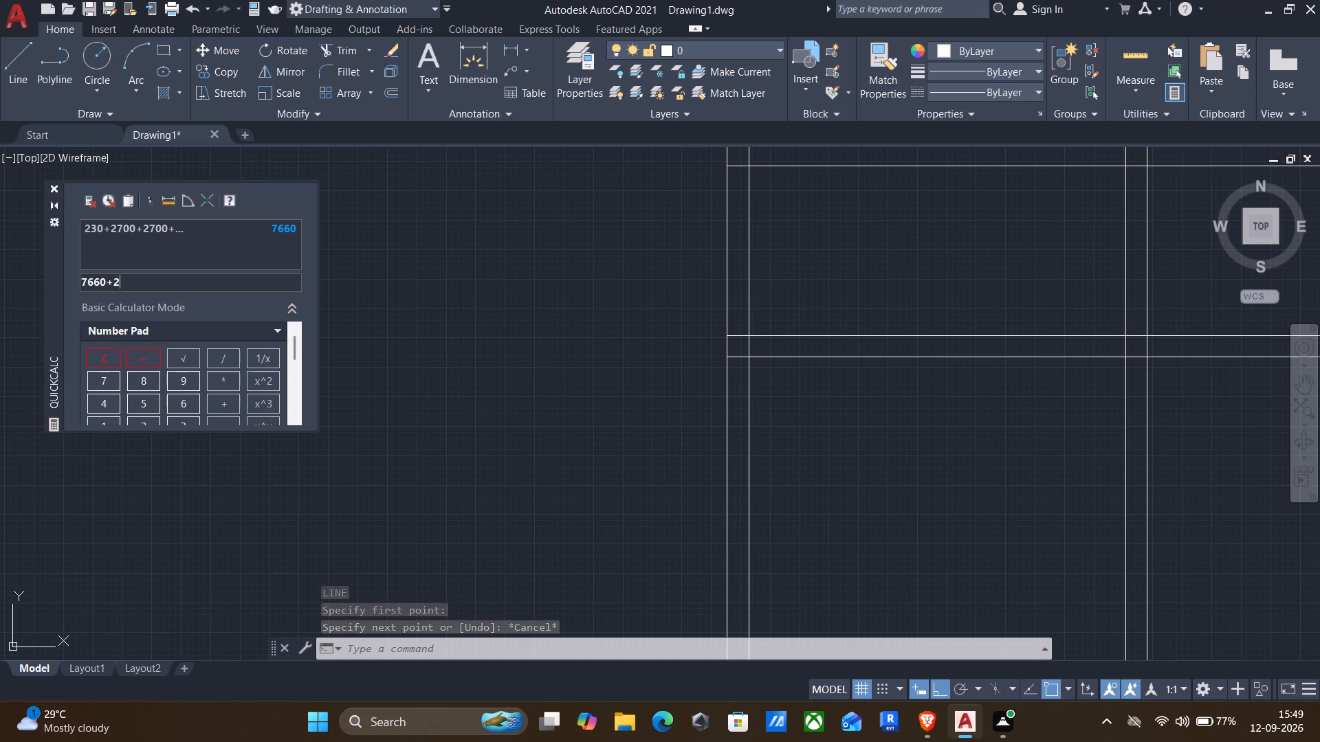
type("30")
key("Return")
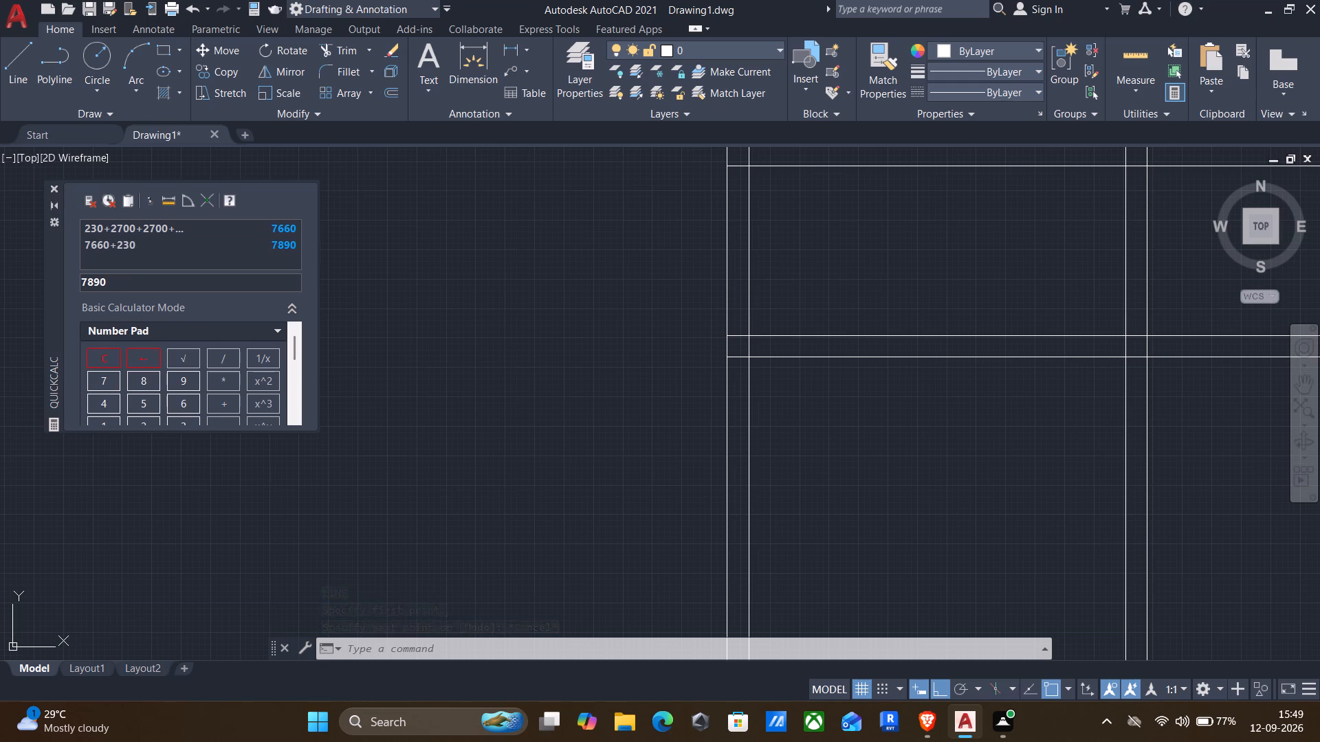
Recheck the distance from the top-left outer corner down to the lowest horizontal wall line with a temporary line, leaving nothing drawn.
scroll(385, 216, "down", 2)
key("l")
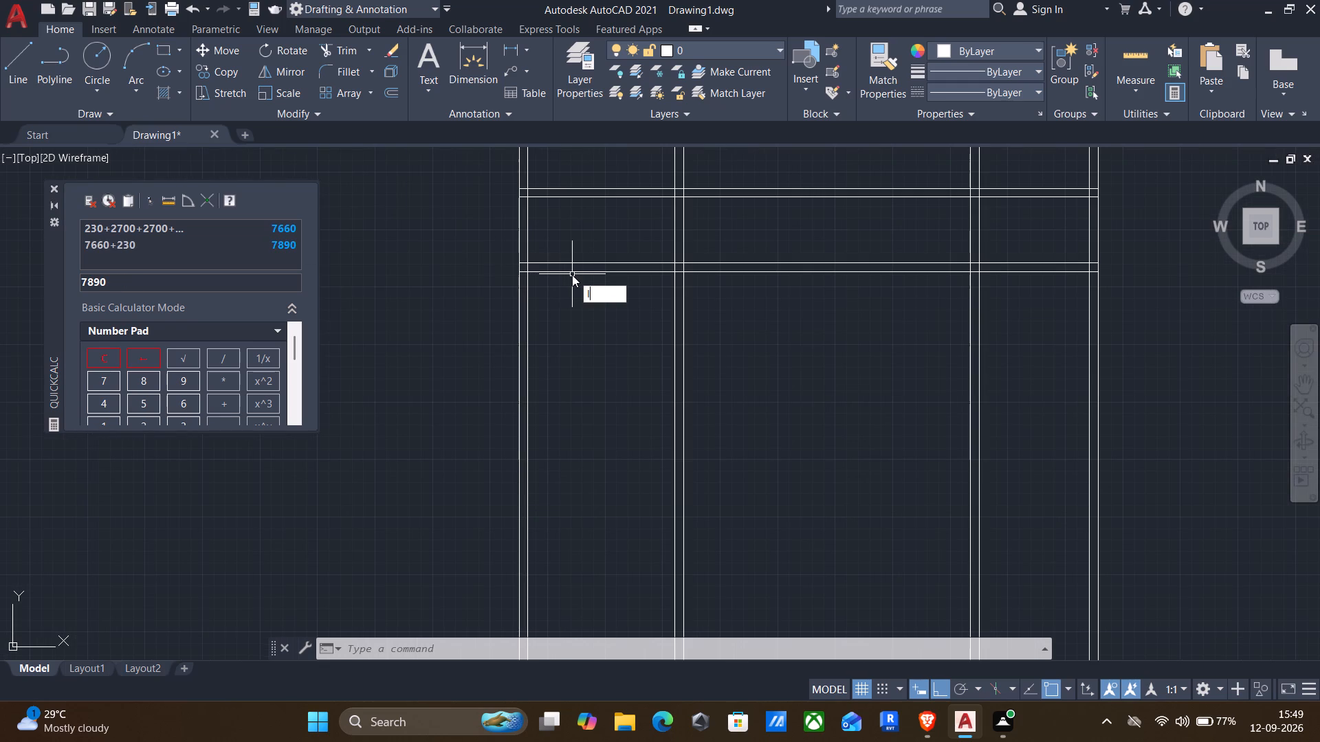
key("Return")
middle_click_drag(582, 265, 506, 510)
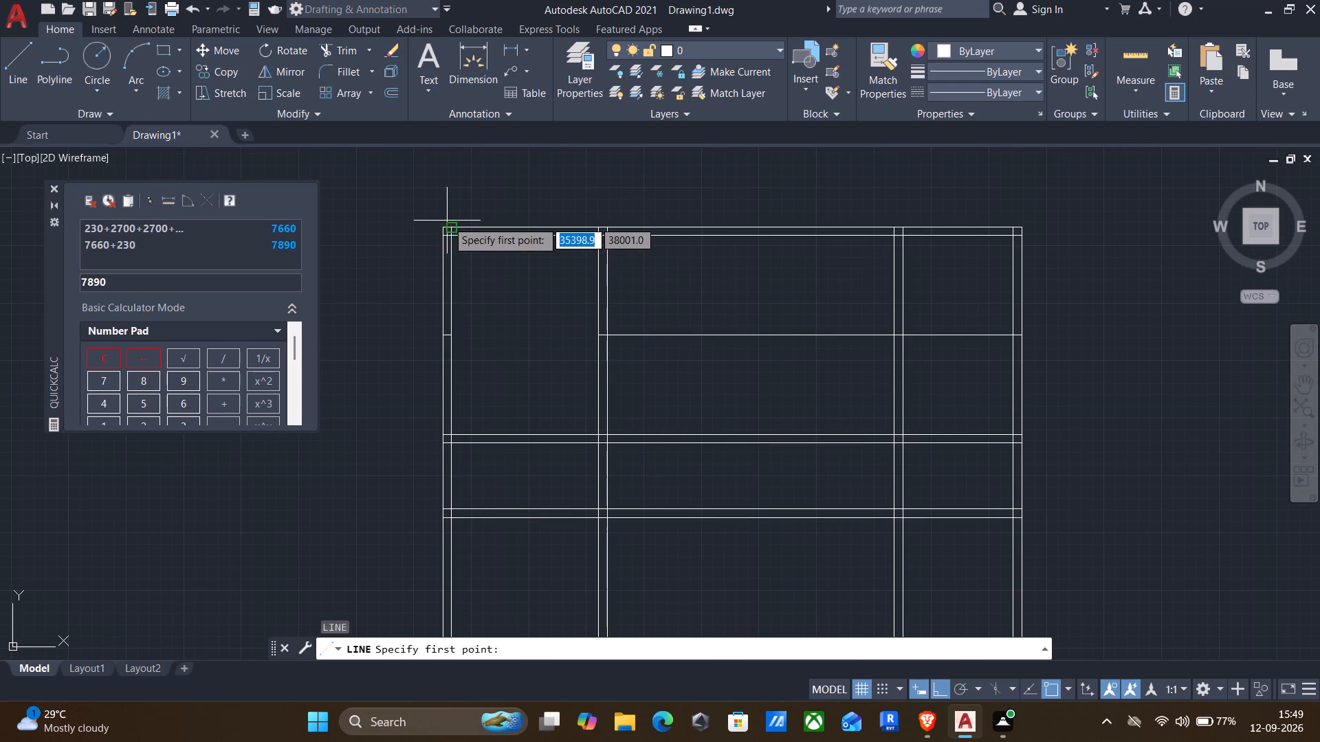
left_click(438, 231)
scroll(448, 533, "up", 2)
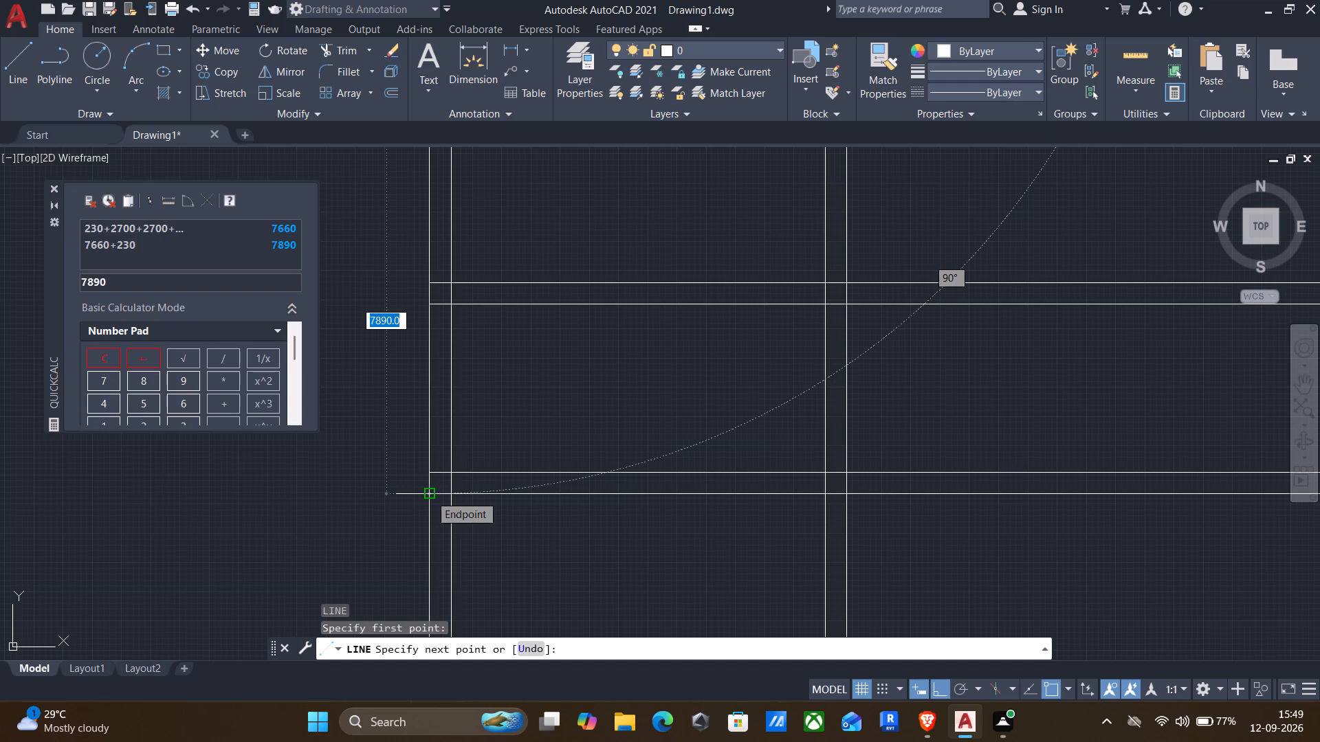
key("Escape")
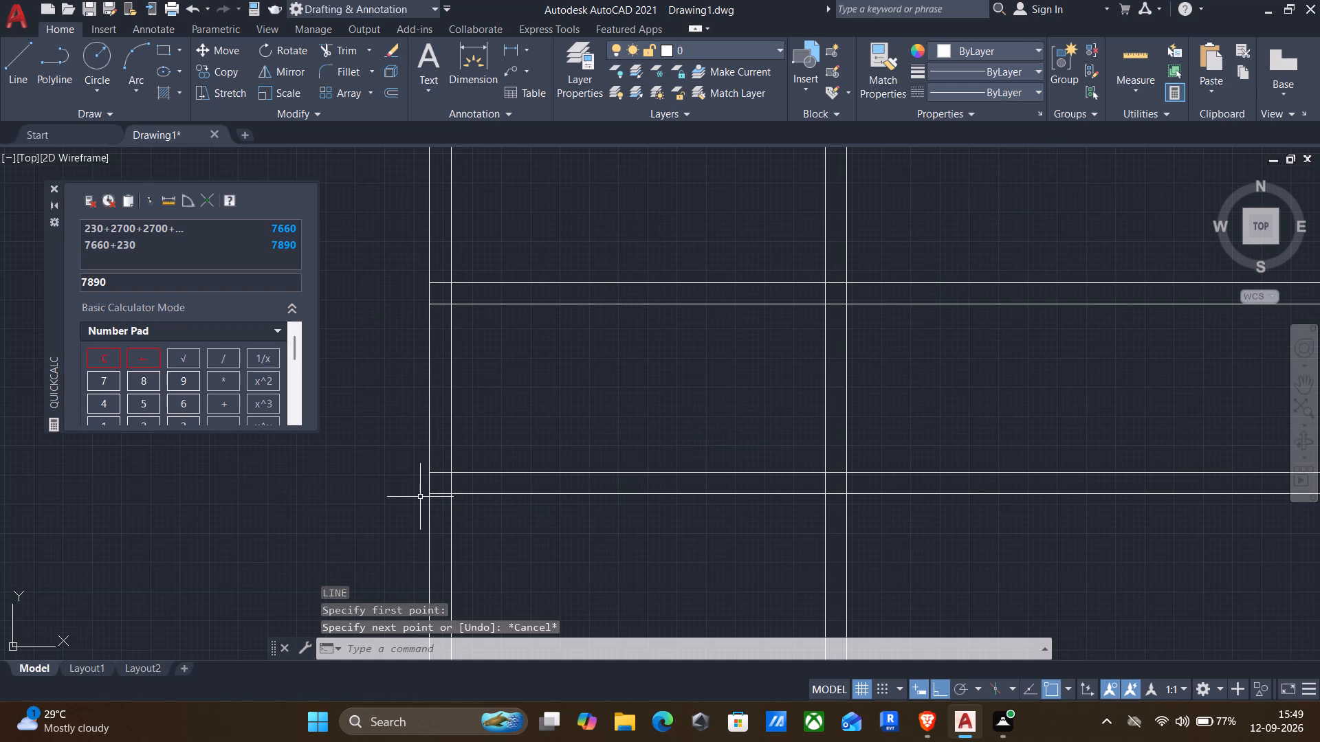
Find and open the Windows Calculator app.
left_click(424, 719)
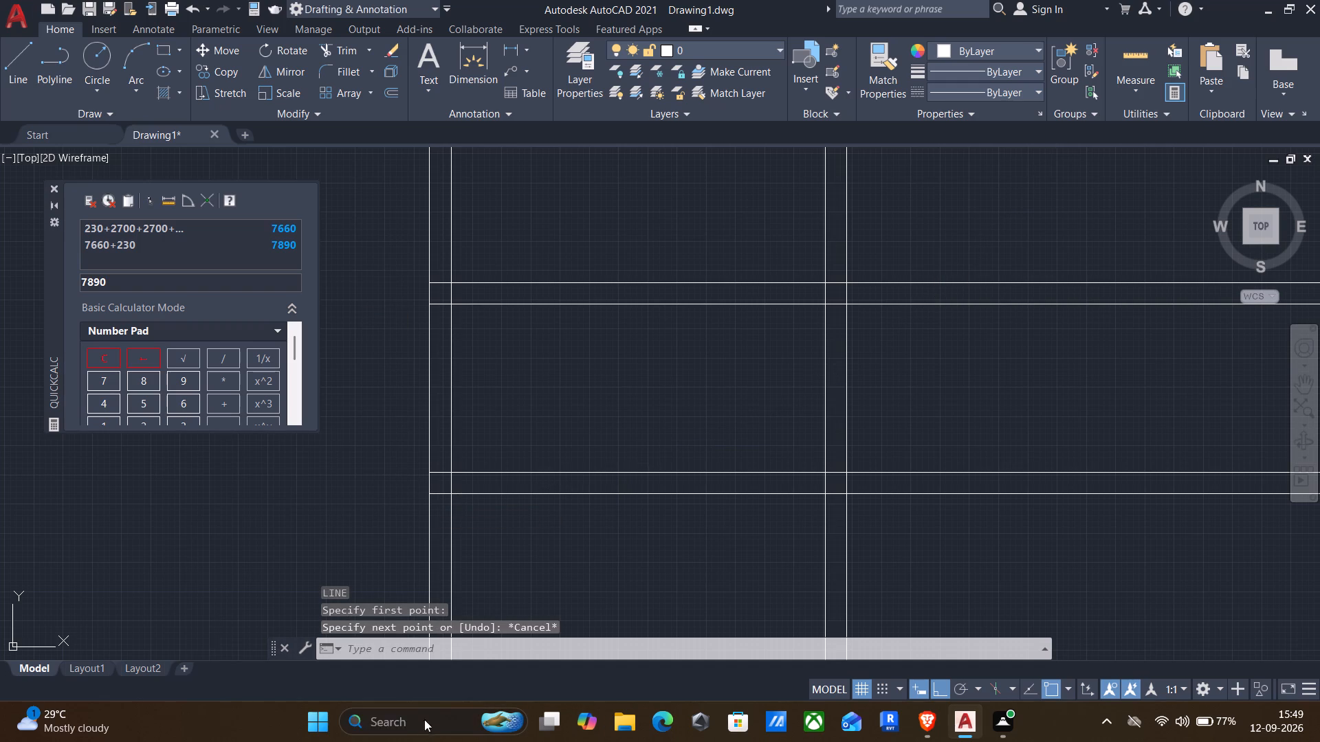
type("cal")
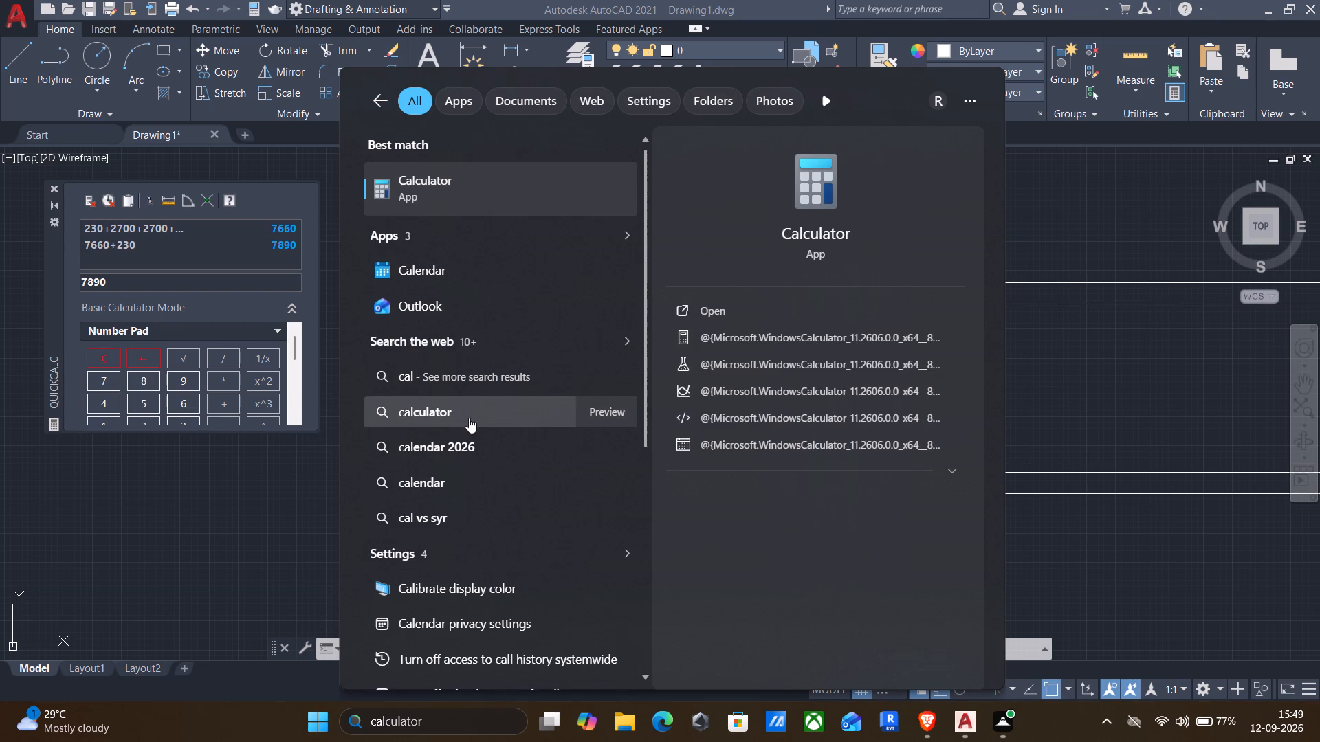
left_click(817, 190)
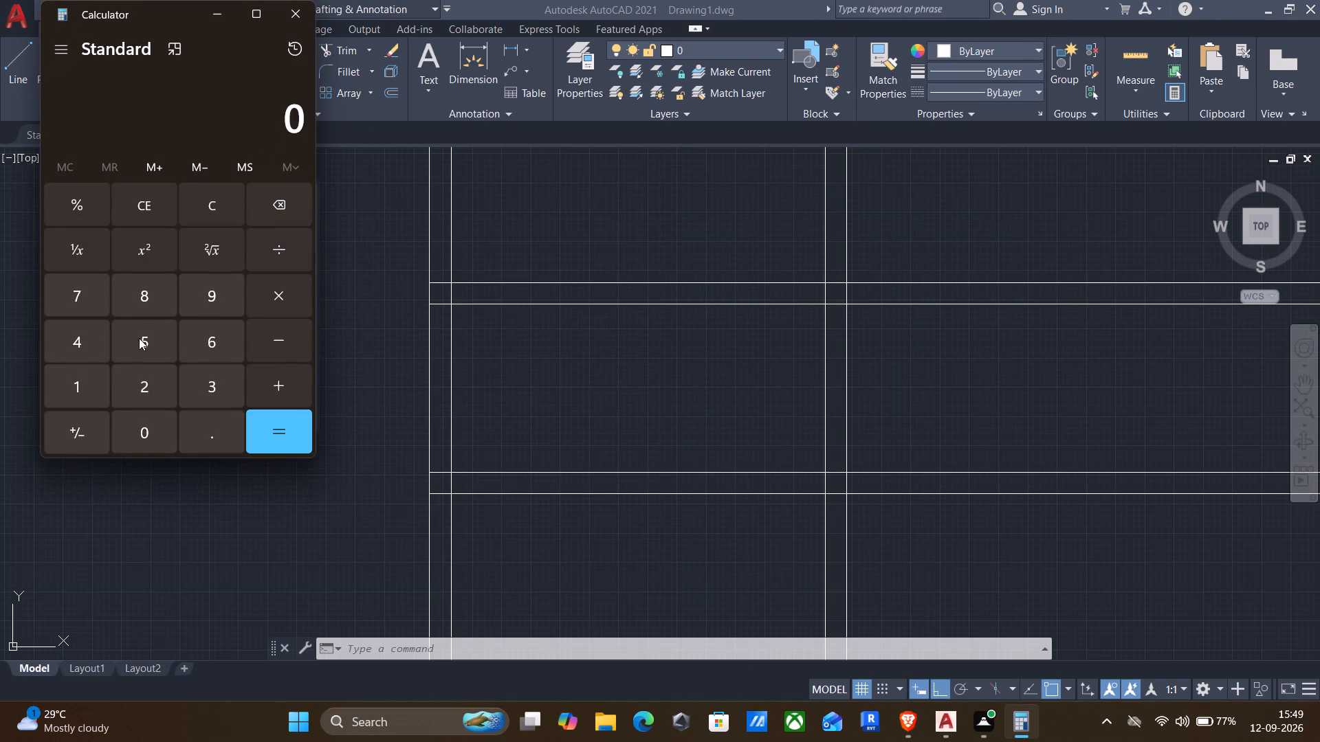
Add up the wall thickness and the two upper spacings as 230 + 2700 + 2700.
left_click(139, 380)
left_click(197, 381)
left_click(140, 442)
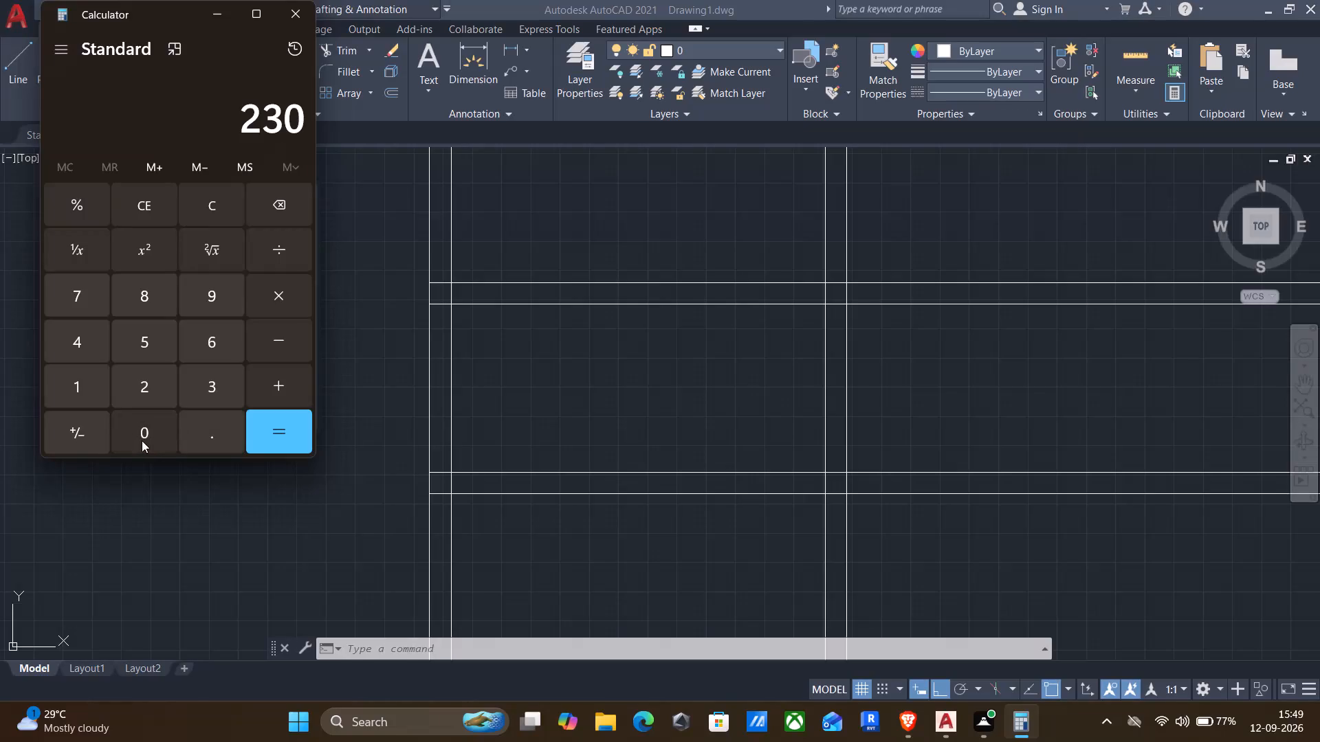
left_click(288, 390)
left_click(158, 392)
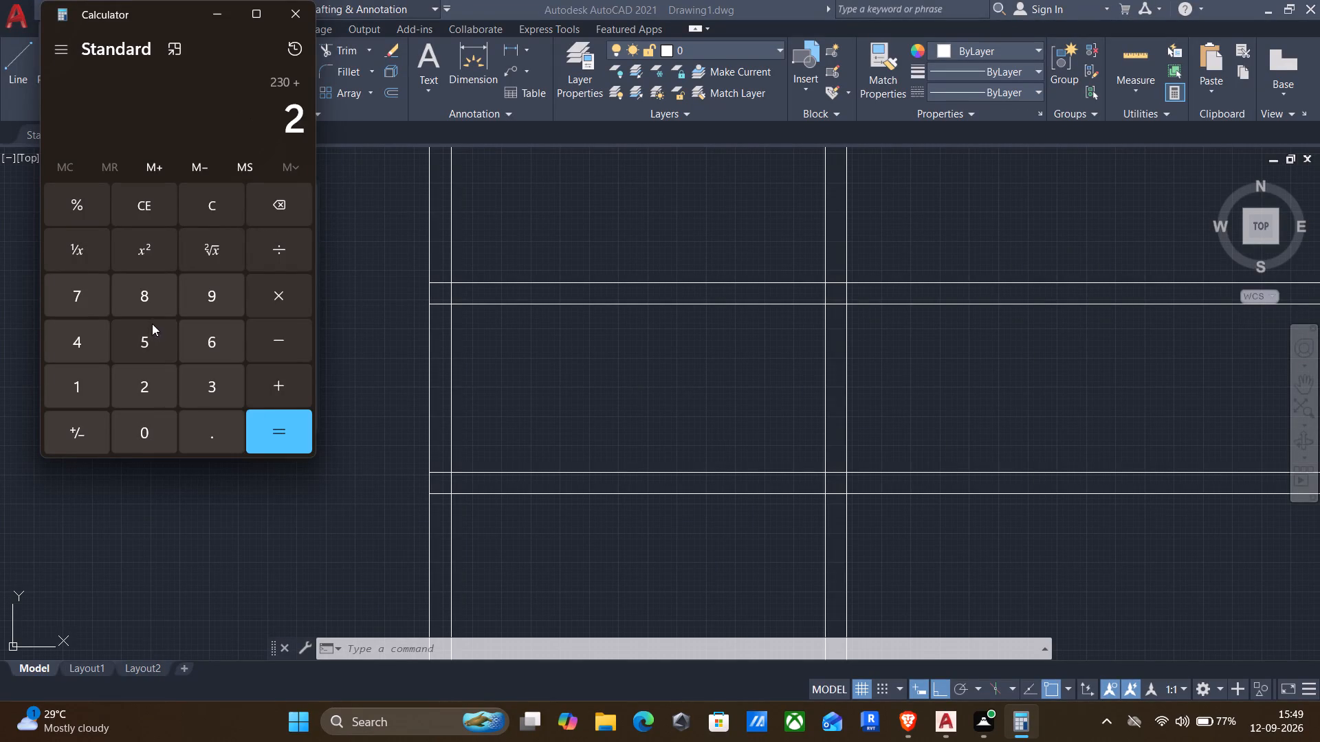
left_click(97, 306)
double_click(140, 391)
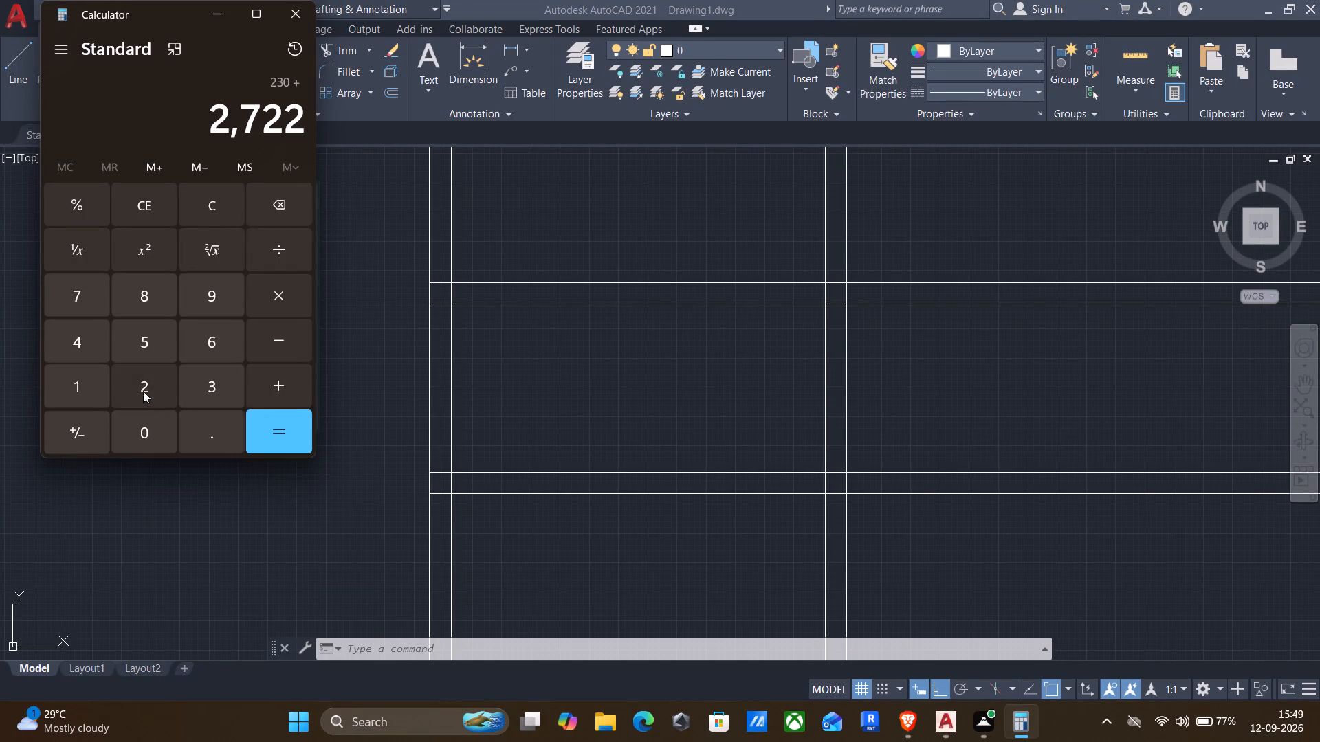
double_click(257, 207)
double_click(153, 436)
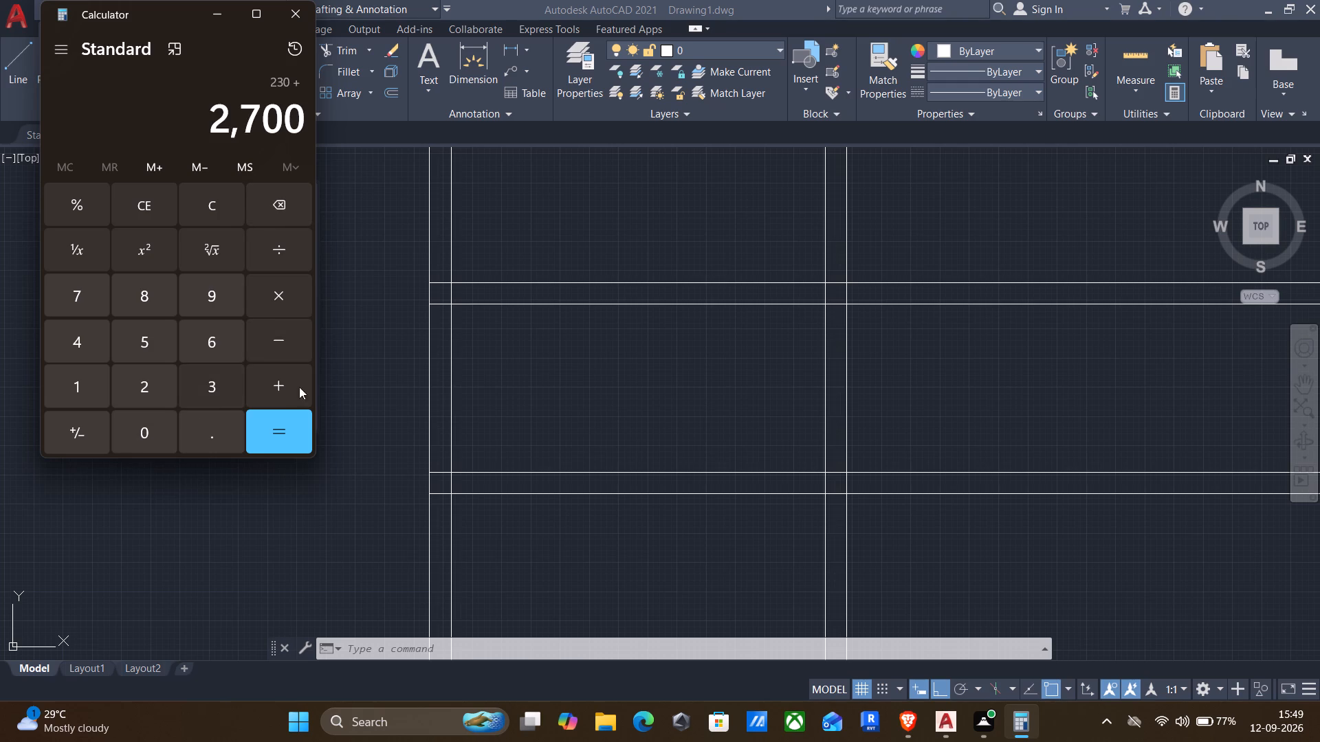
left_click(293, 382)
left_click(129, 380)
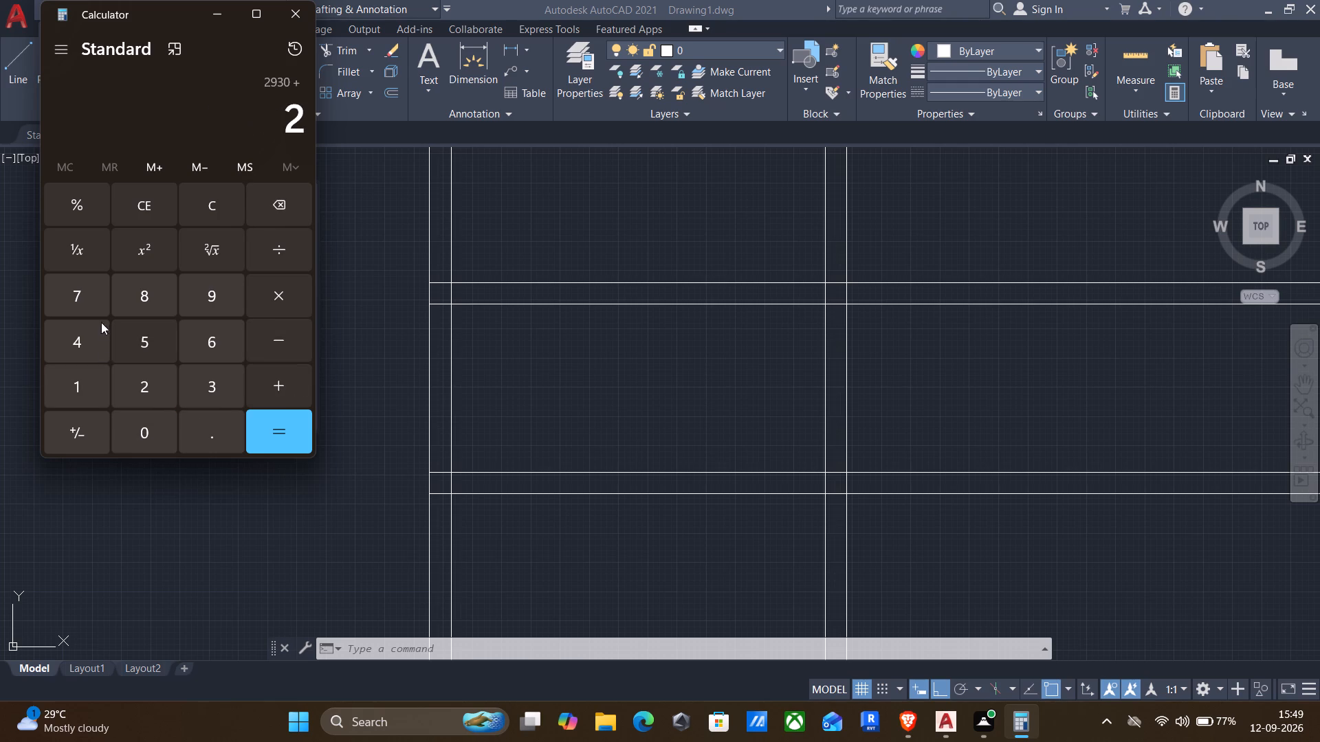
left_click(96, 302)
double_click(162, 438)
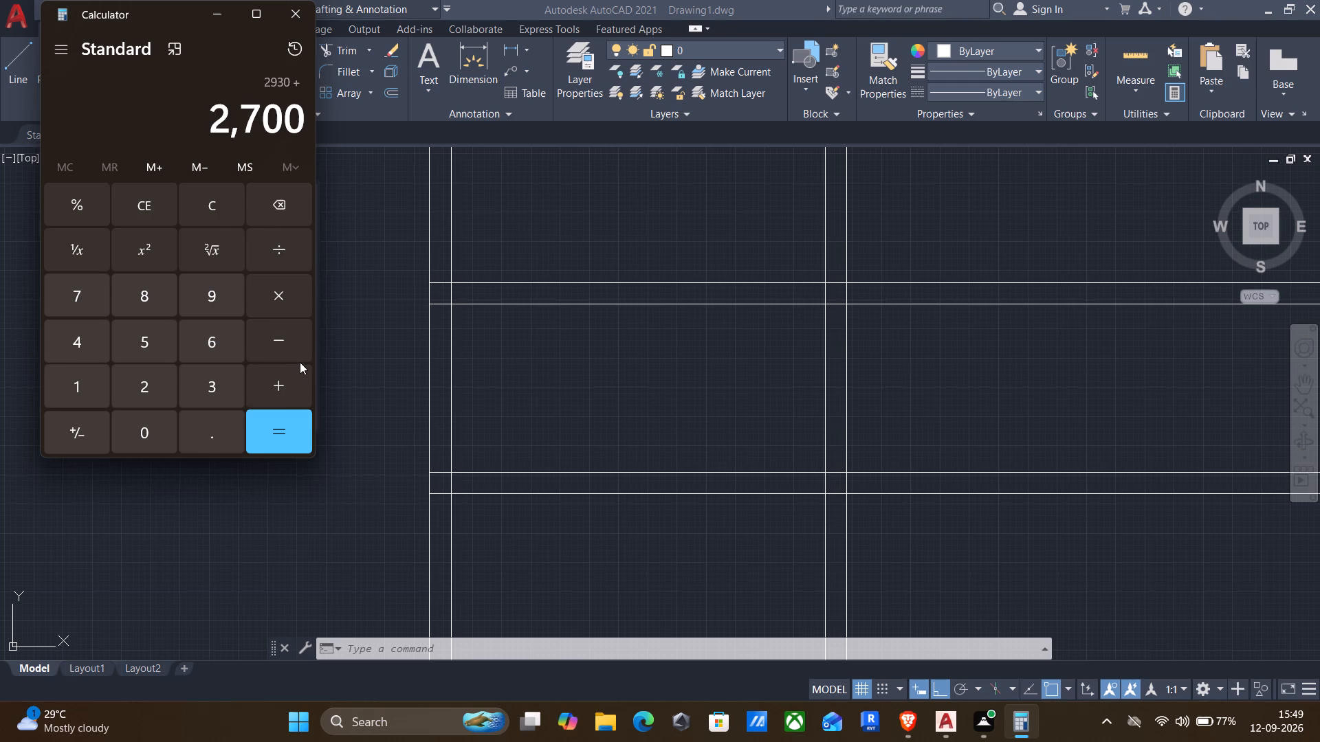
left_click(274, 383)
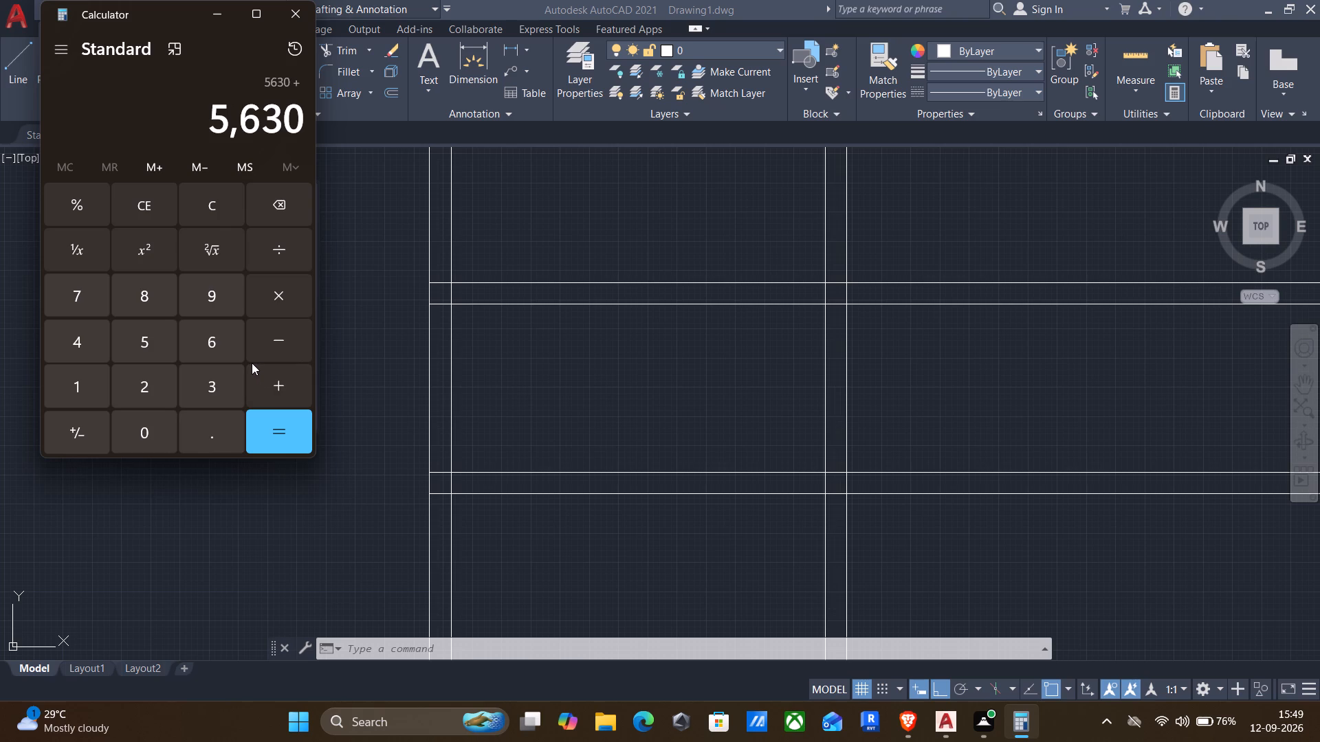
Add 230 and 1800 to the running sum, then close Calculator and return to the AutoCAD drawing.
left_click(133, 394)
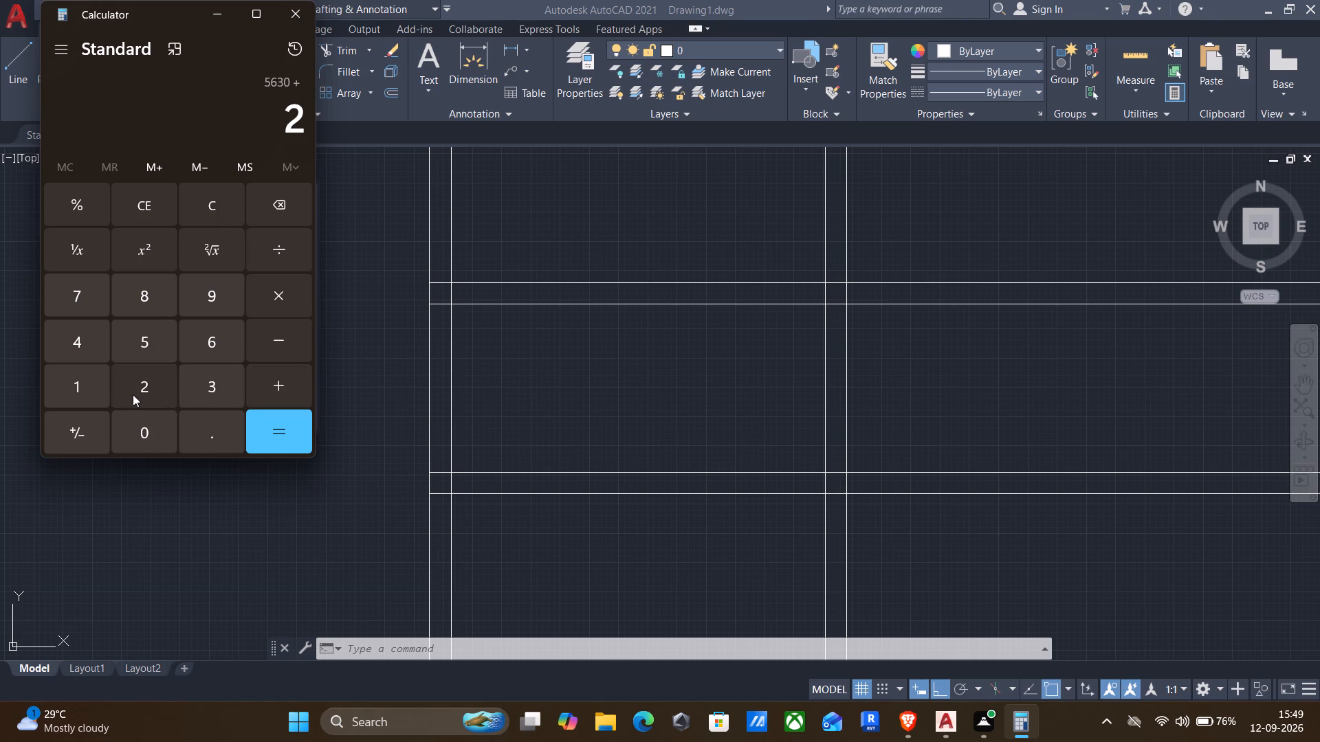
left_click(216, 392)
left_click(151, 448)
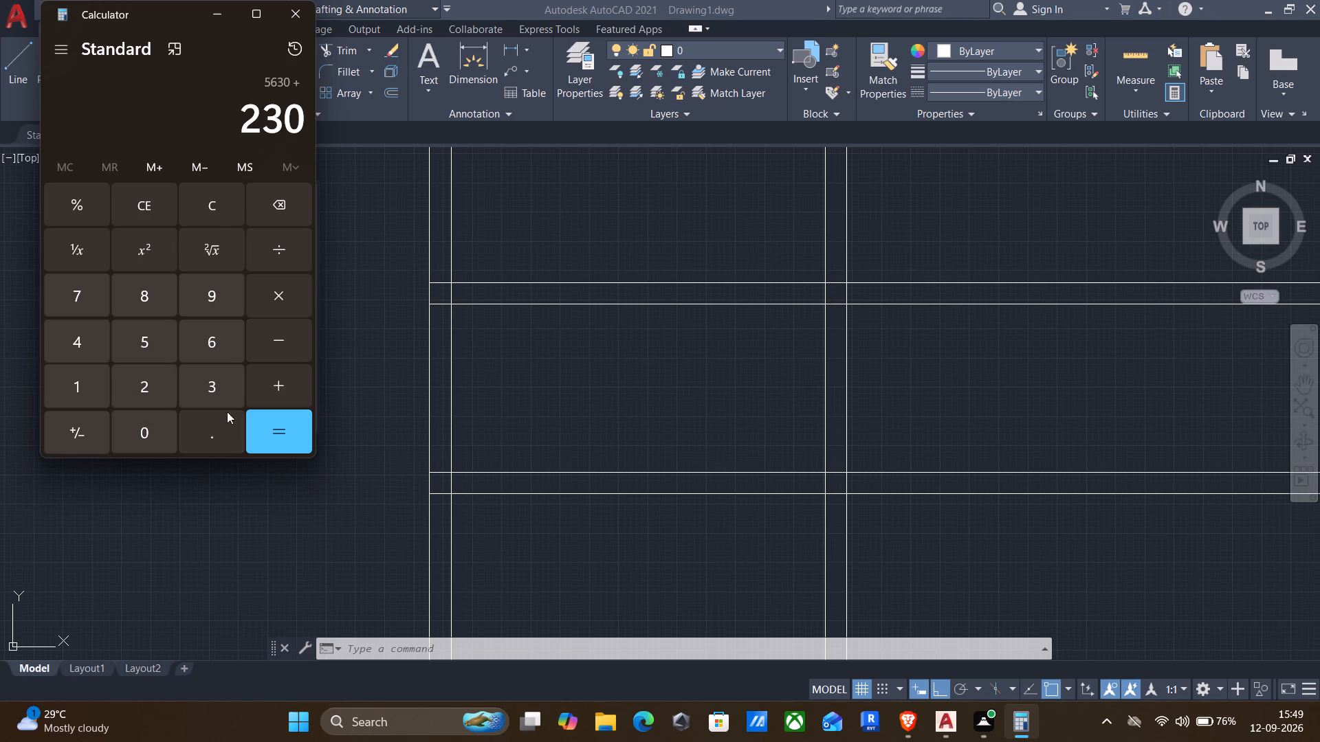
left_click(269, 383)
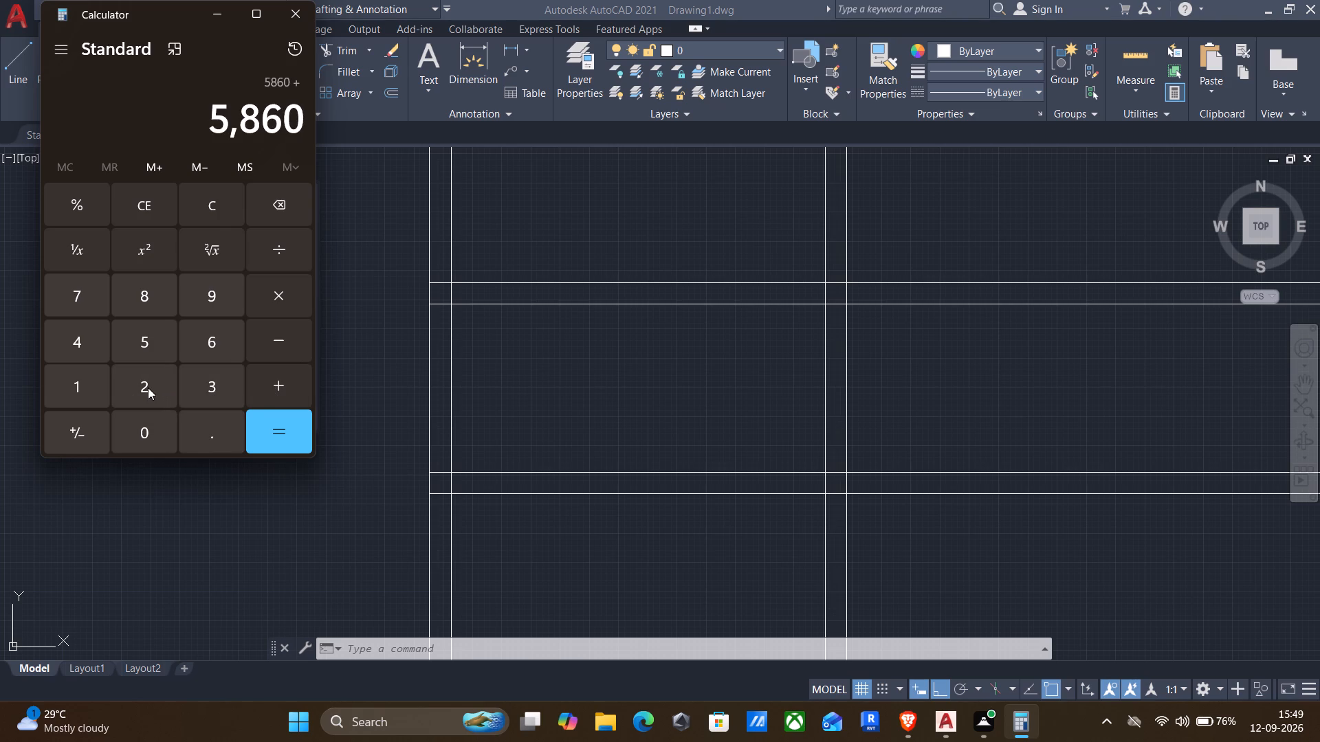
left_click(92, 386)
left_click(137, 298)
double_click(147, 443)
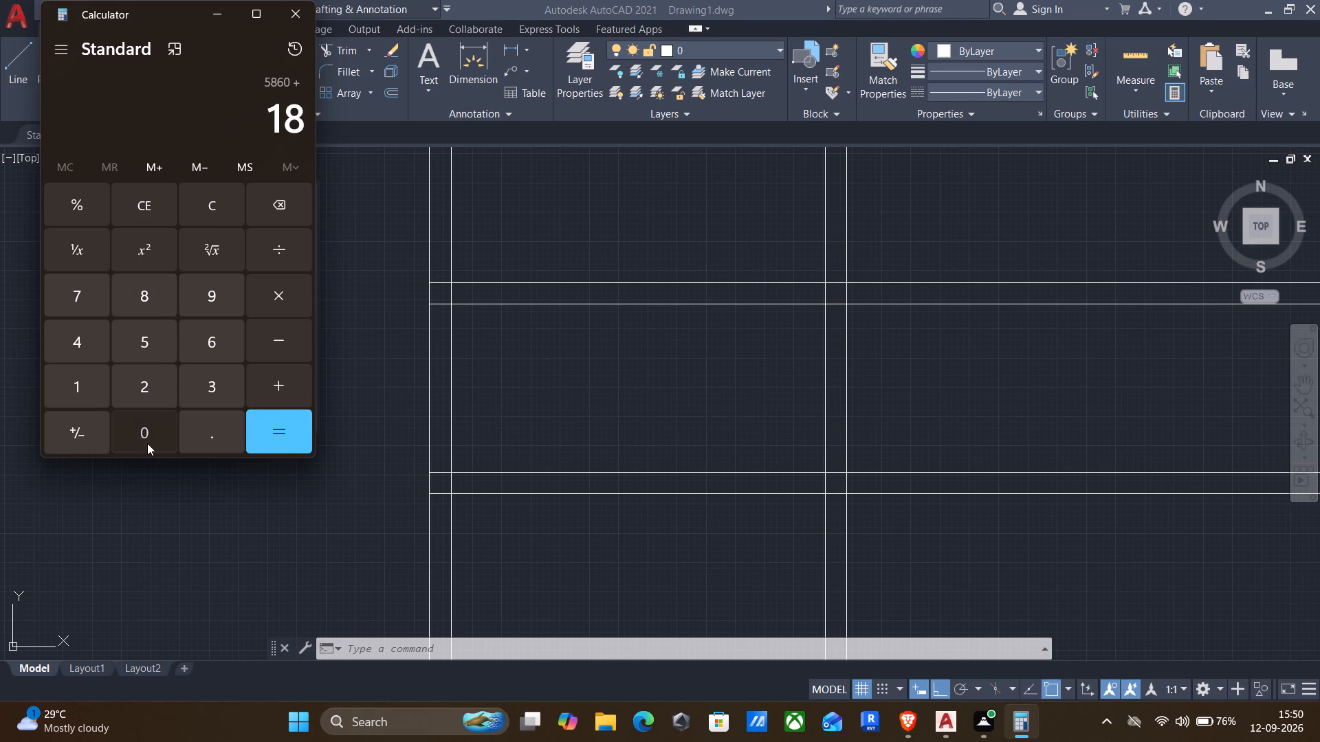
left_click(269, 394)
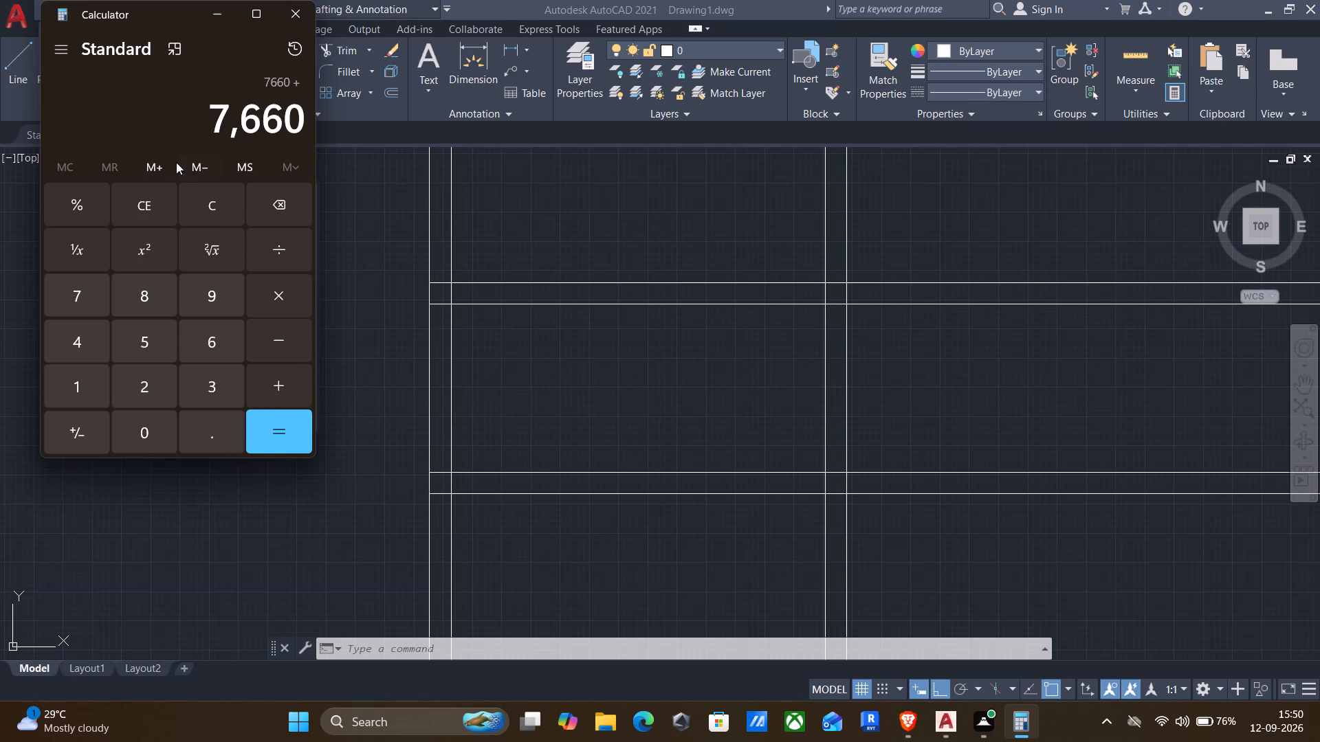
left_click(302, 20)
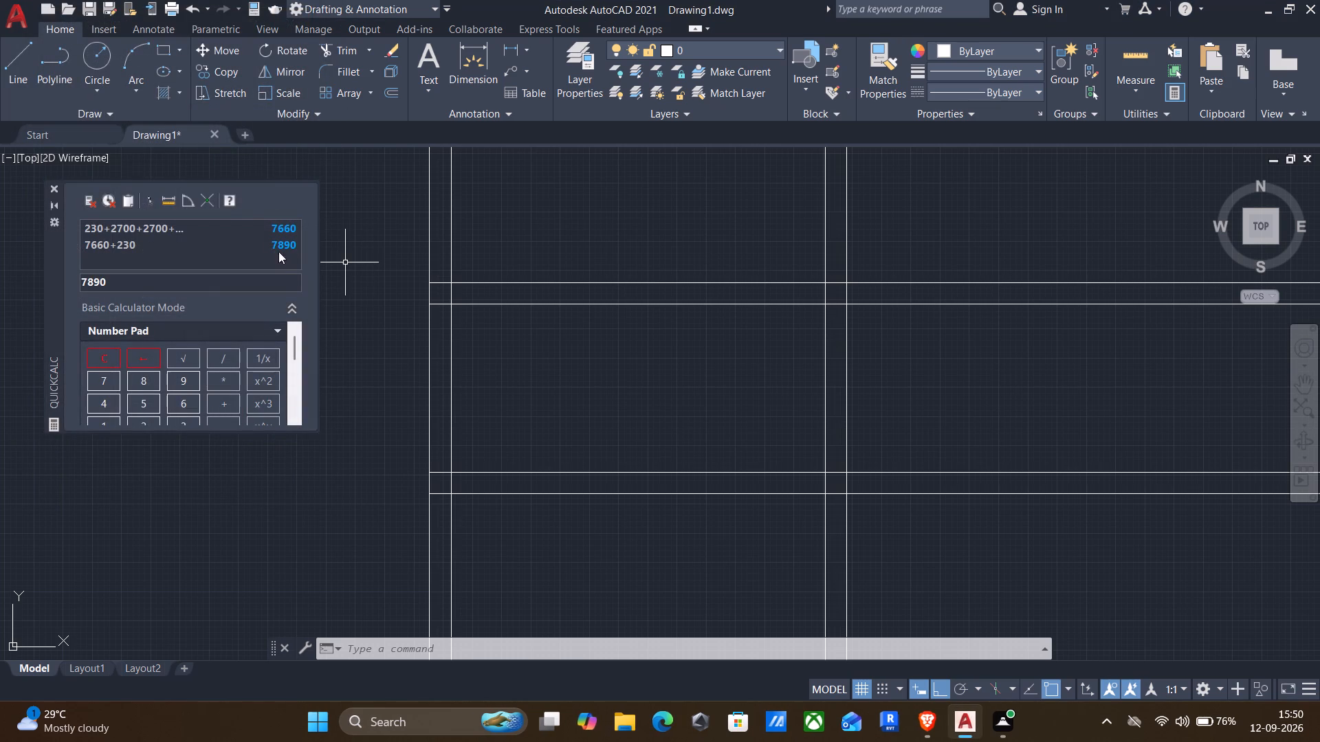
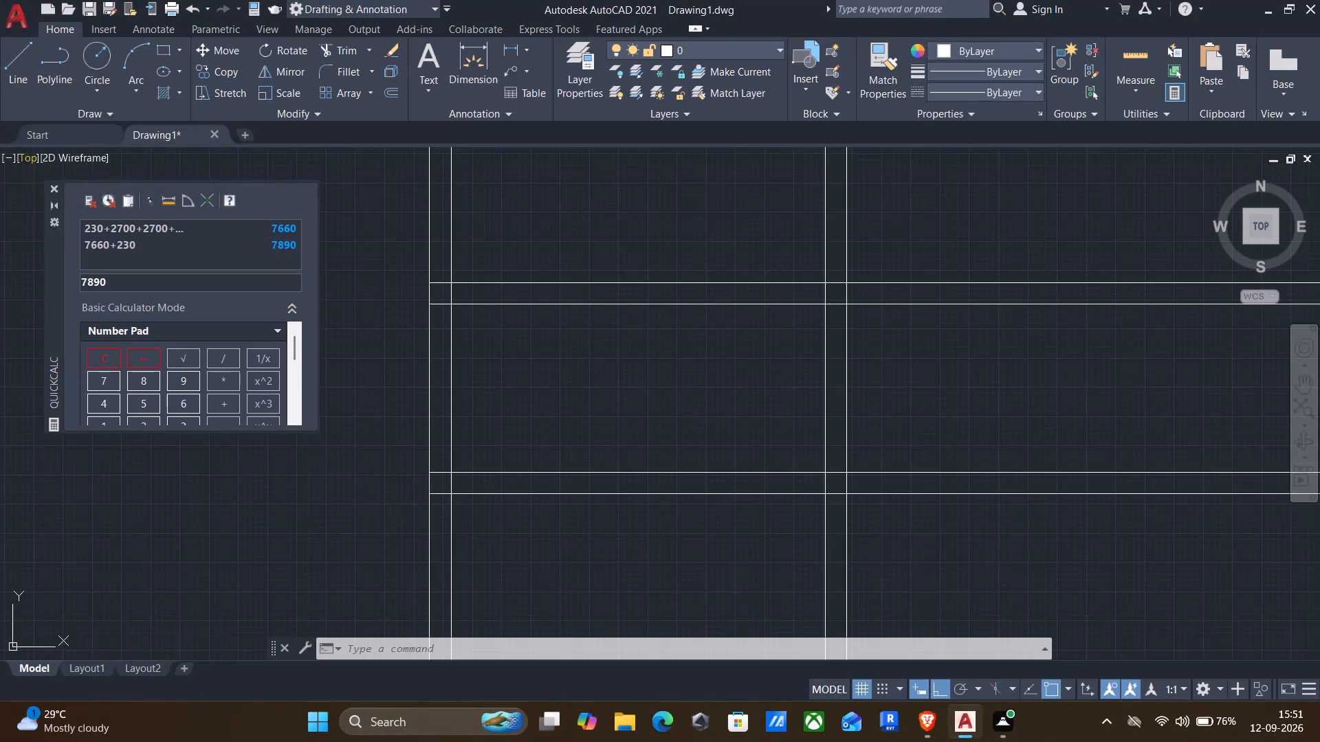
Close the QuickCalc palette.
left_click(55, 193)
Draw a 7587 mm vertical line down from the plan's top-left outer corner along the left wall.
scroll(80, 192, "down", 3)
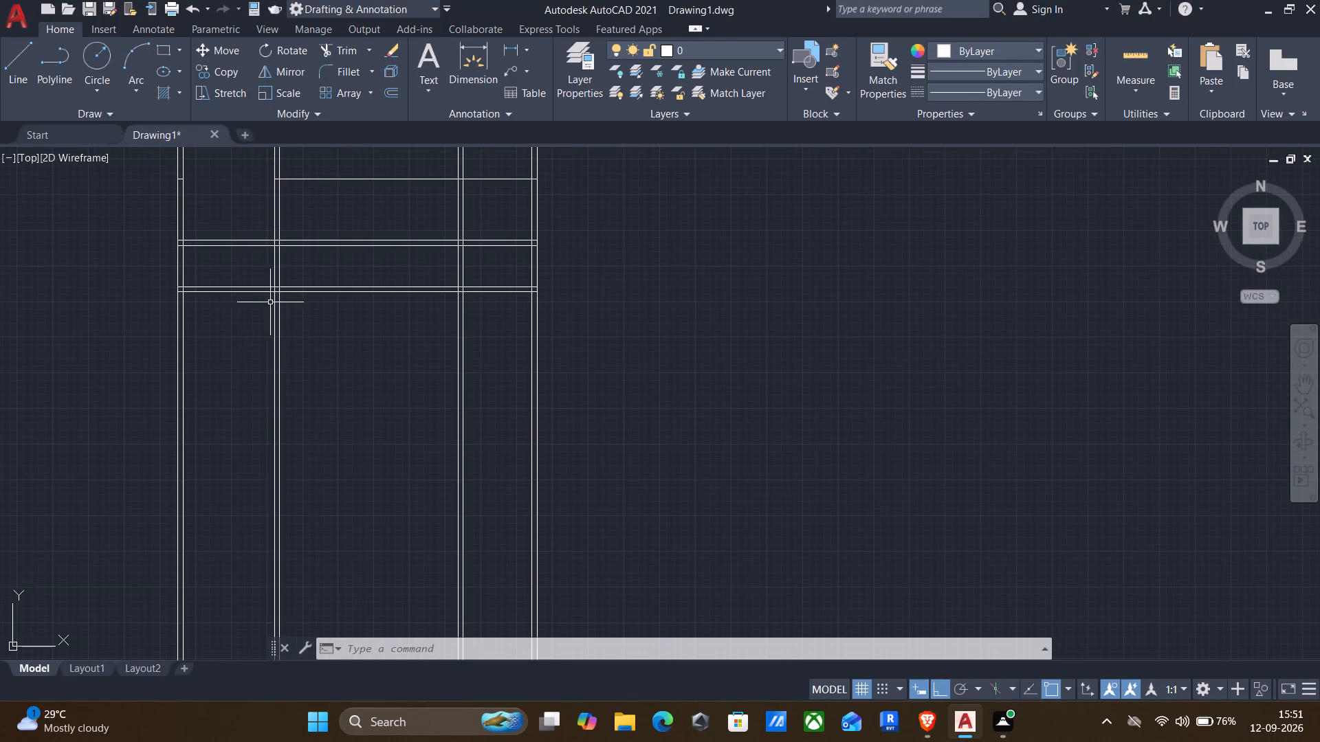
middle_click_drag(286, 303, 622, 398)
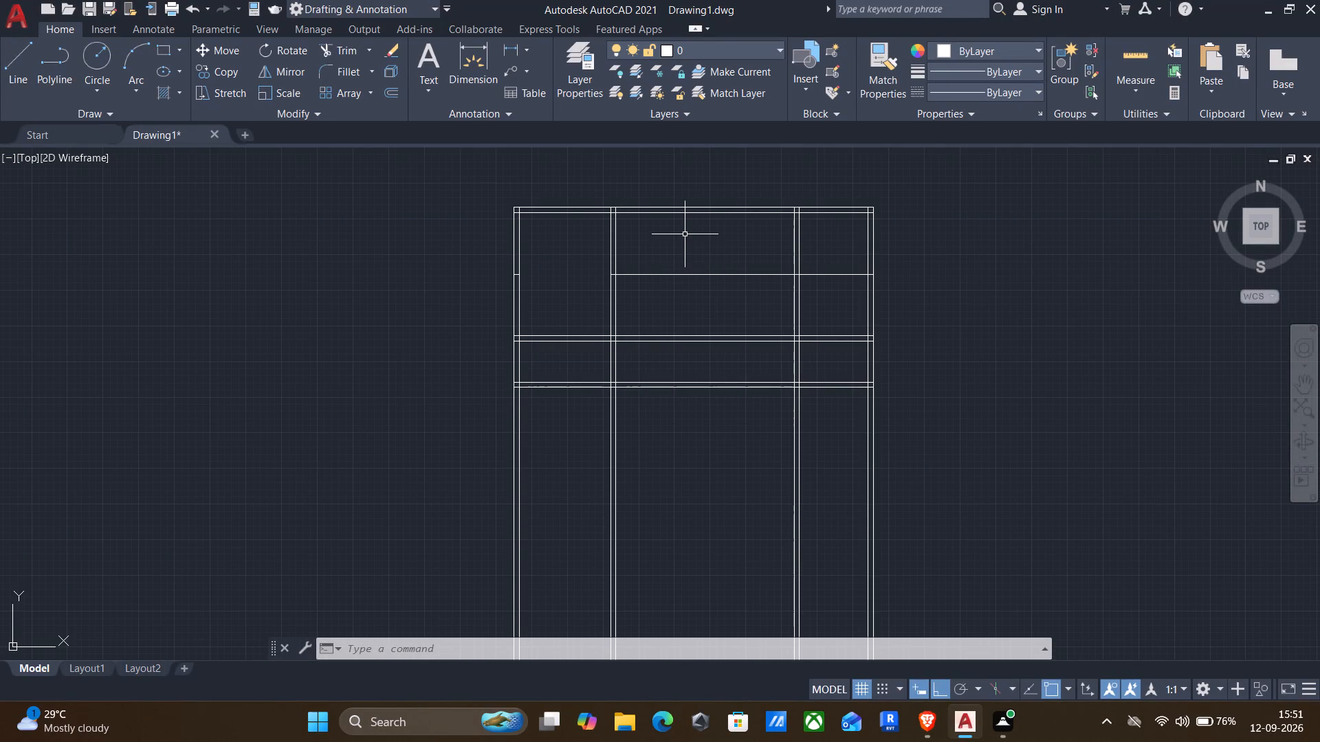
key("l")
key("Return")
scroll(514, 195, "up", 3)
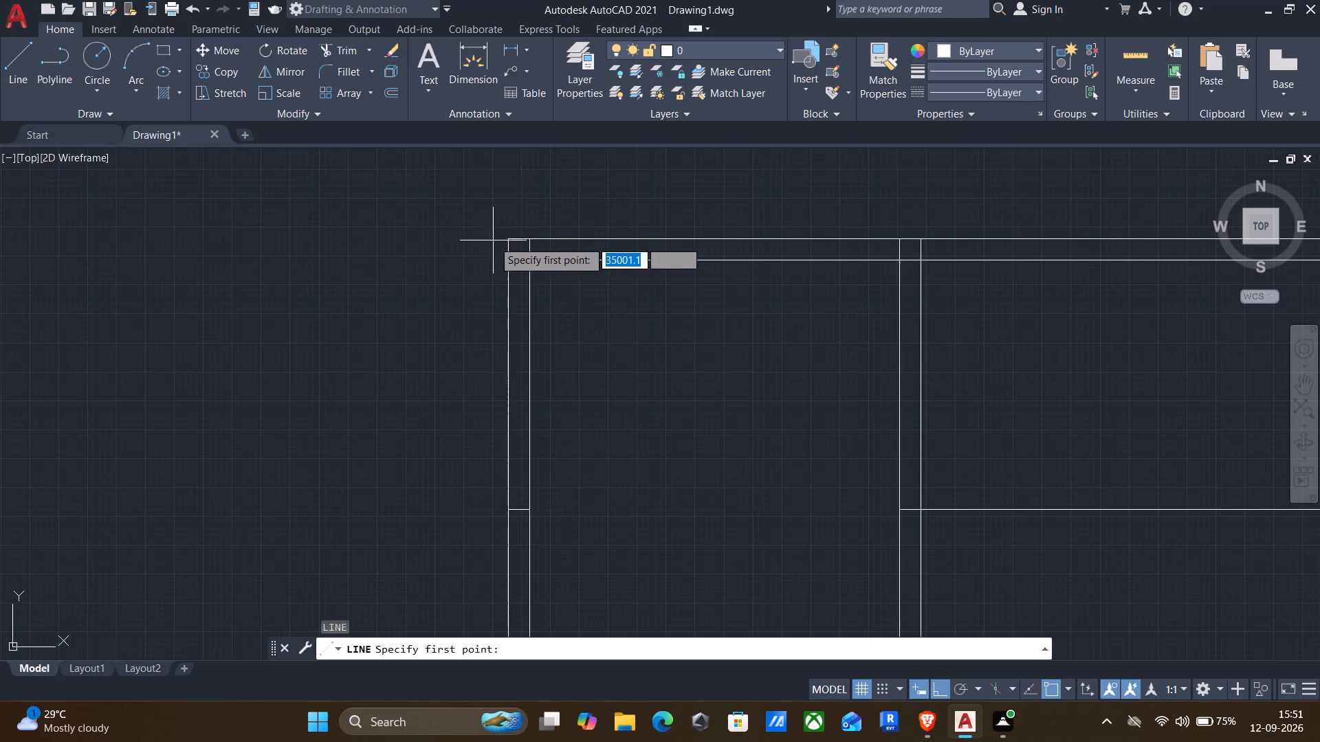
left_click(507, 240)
scroll(502, 368, "down", 1)
middle_click_drag(503, 369, 570, 205)
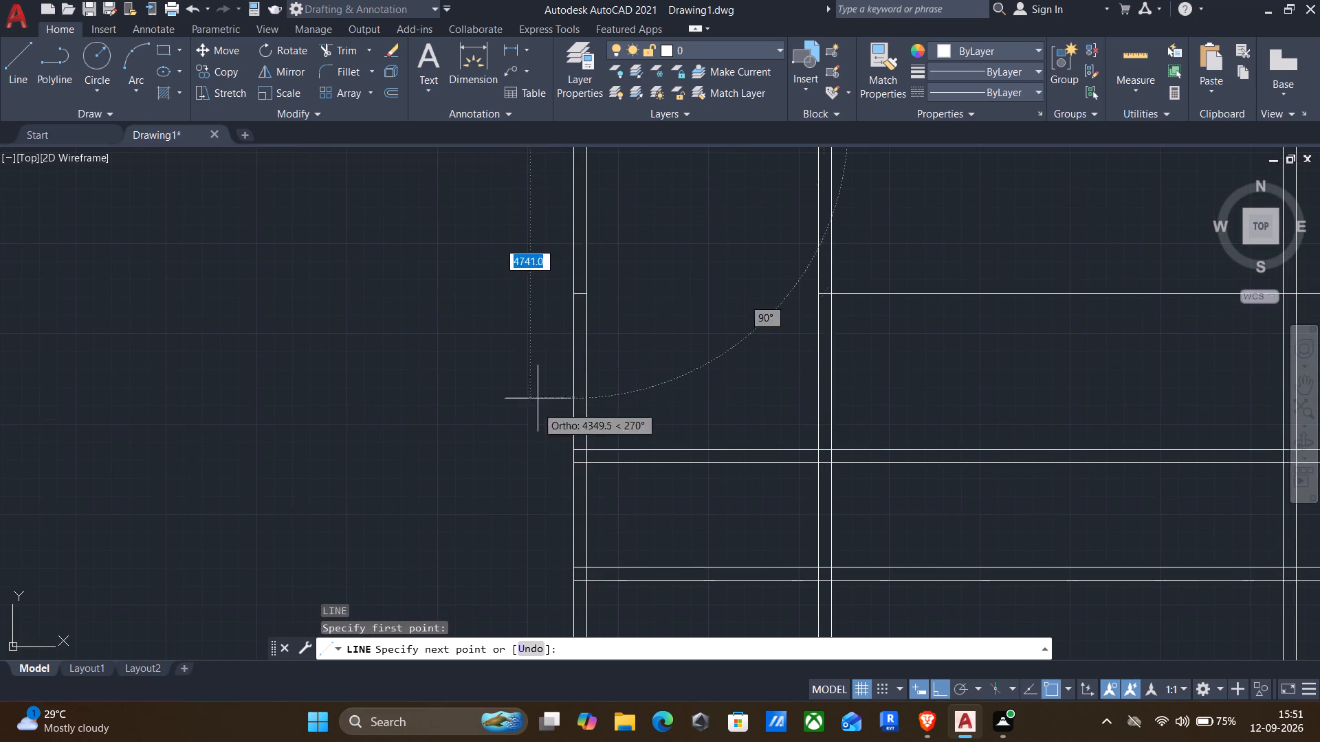
middle_click_drag(533, 466, 575, 311)
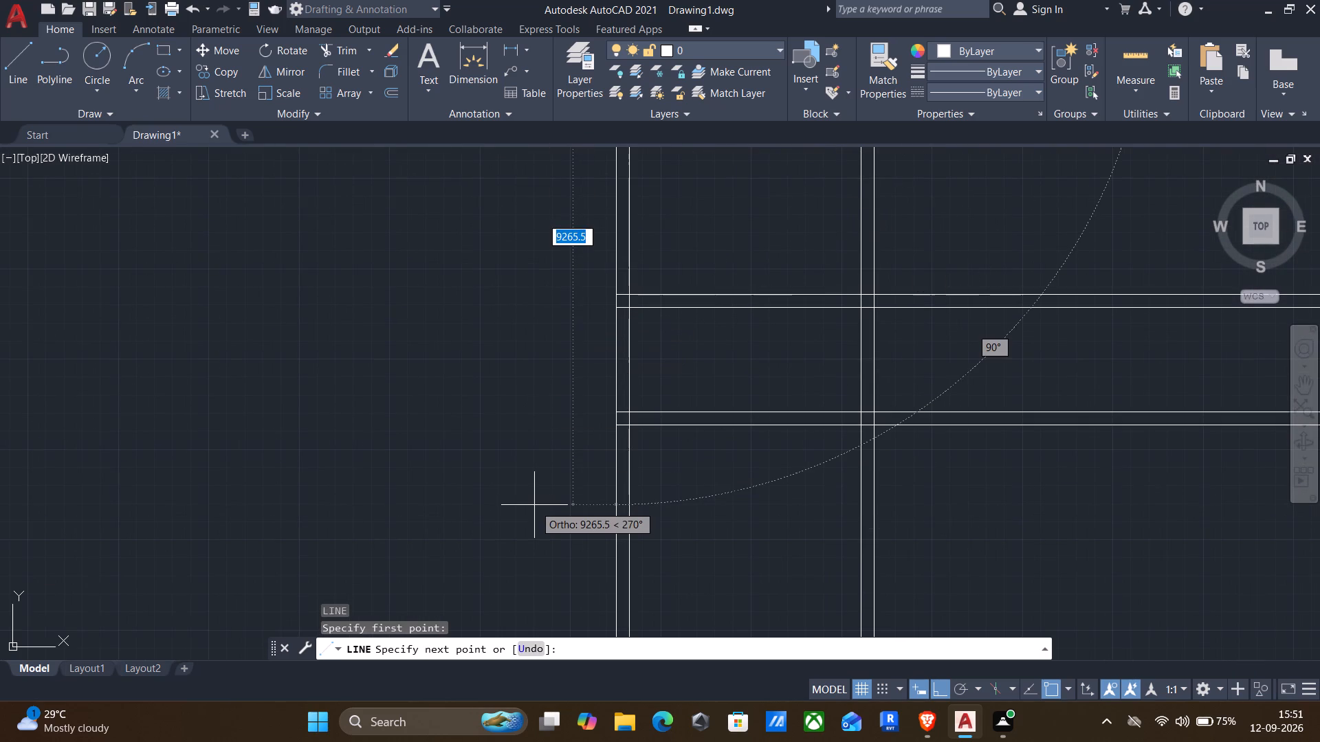
type("7587")
key("Return")
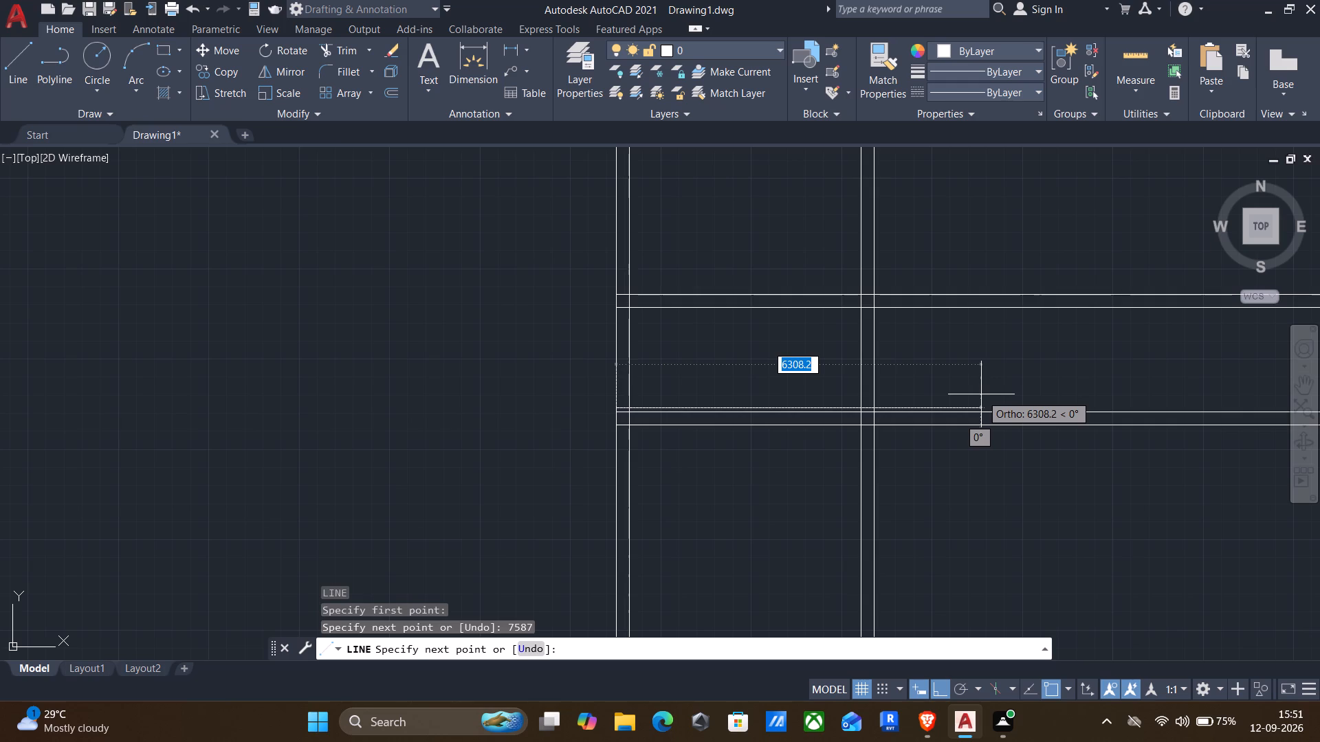
key("Escape")
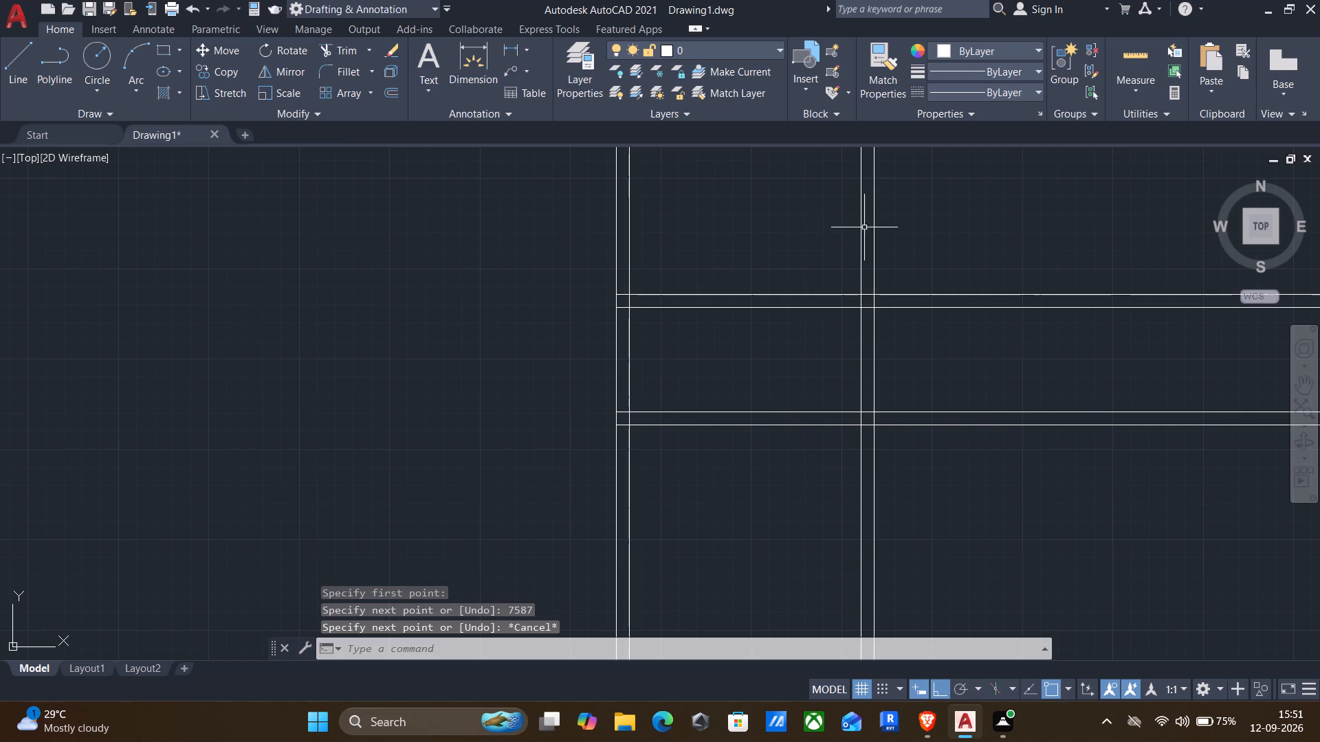
Quick-measure the spacing between the left and second vertical walls near the lowest horizontal line.
left_click(1109, 56)
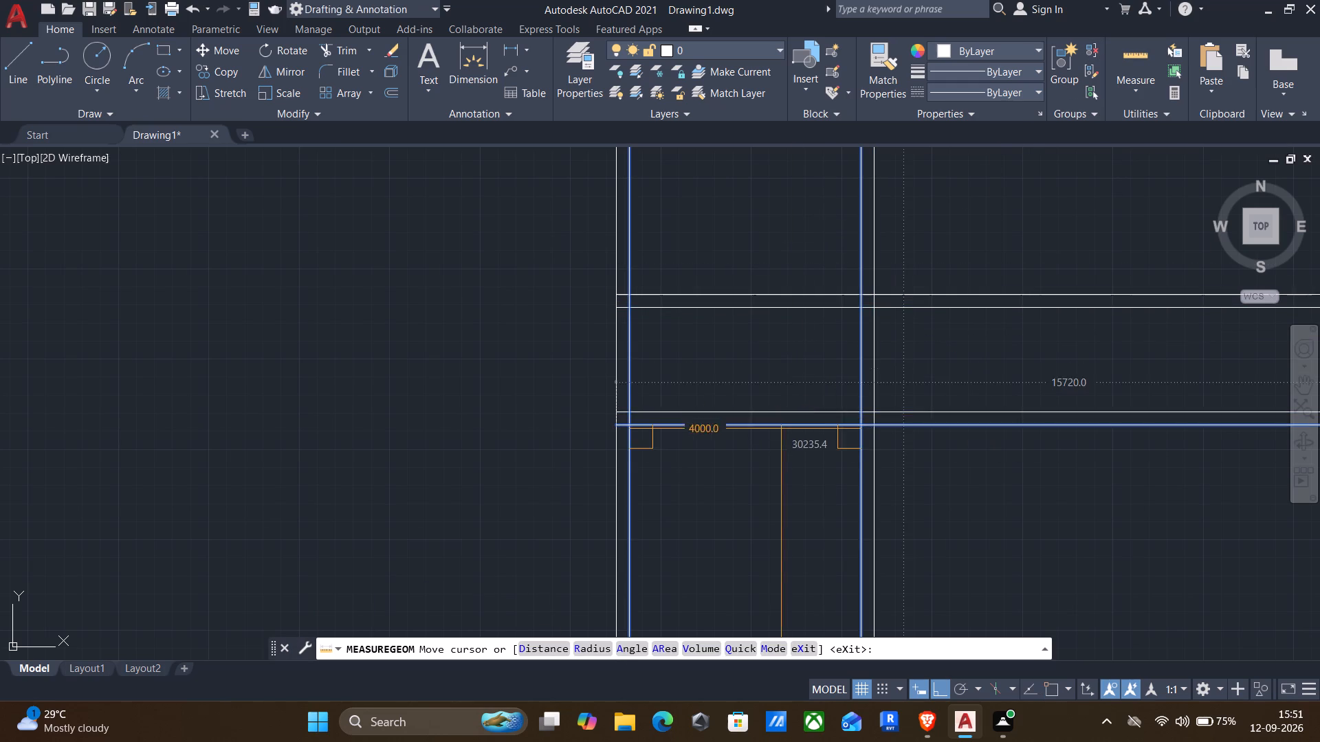
key("Escape")
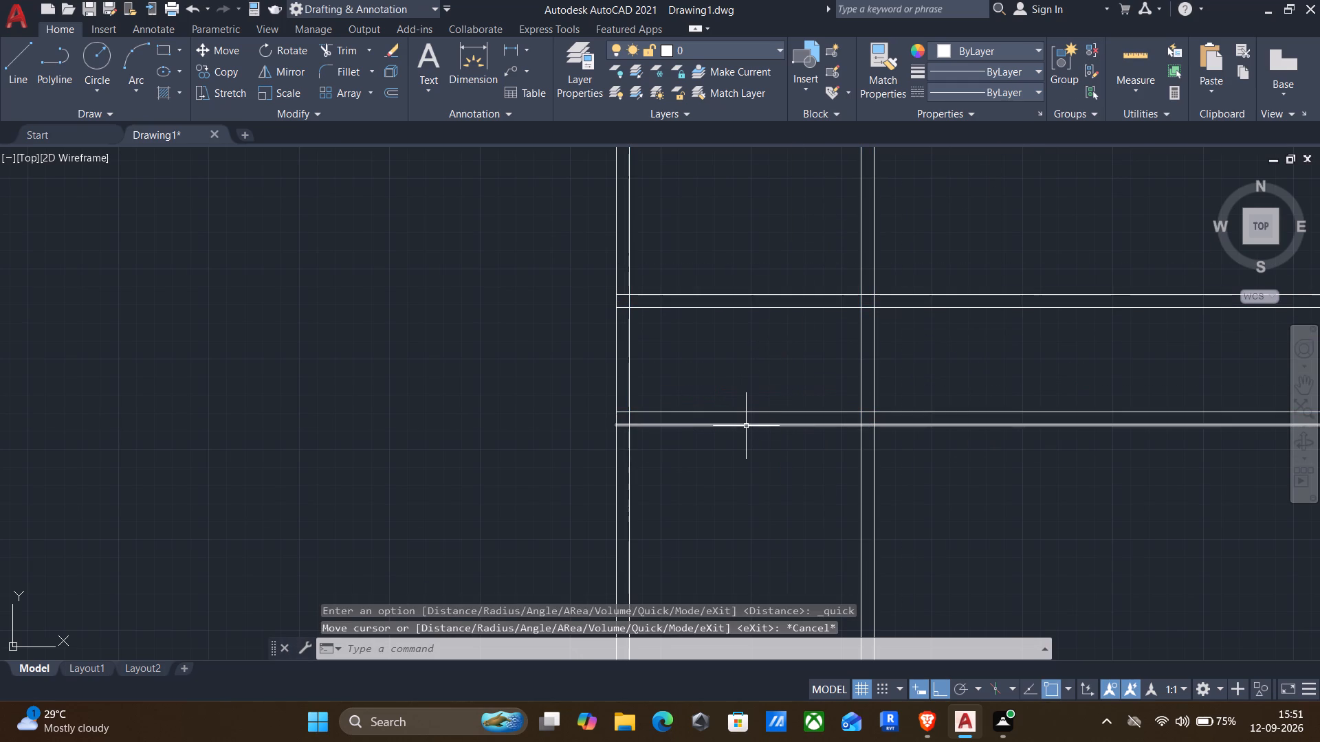
Delete the lowest horizontal line across the plan.
left_click(746, 427)
key("Delete")
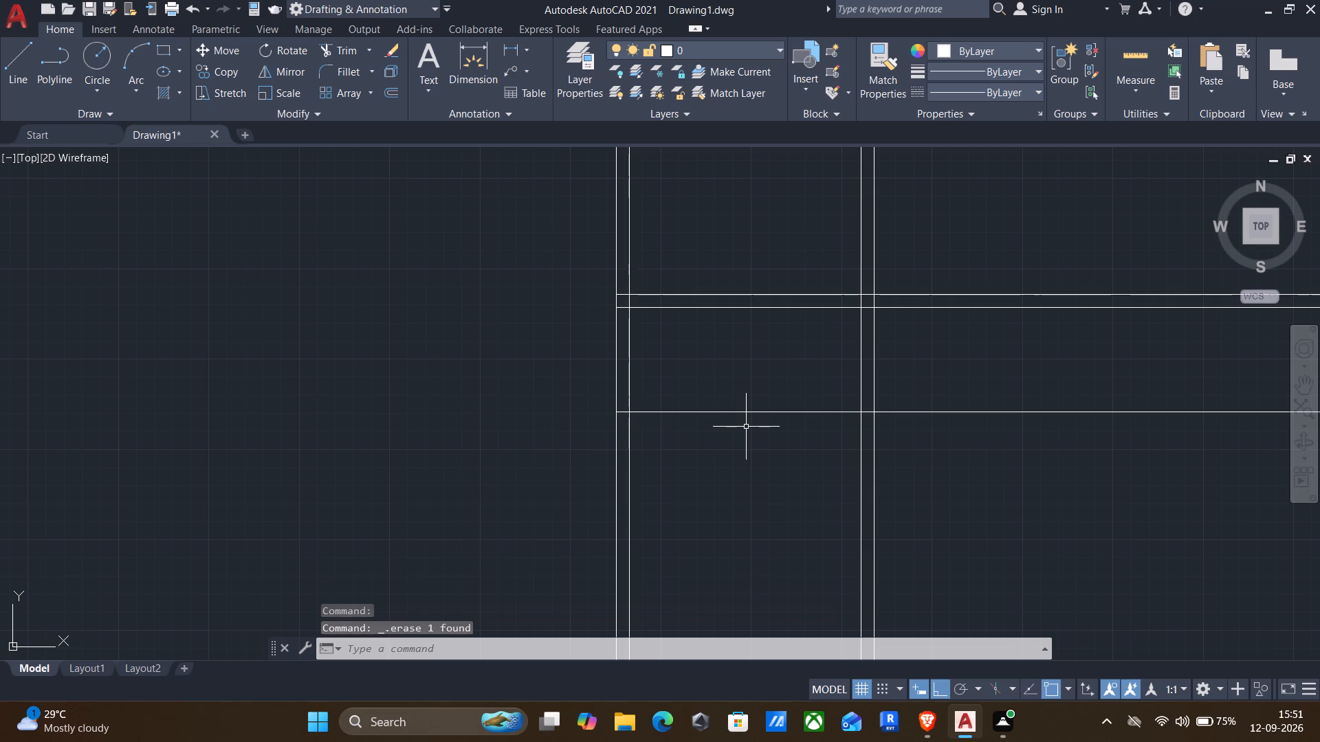
Check the distance from the remaining lowest line's left end up to the top-left outer corner using a temporary line.
key("l")
key("Return")
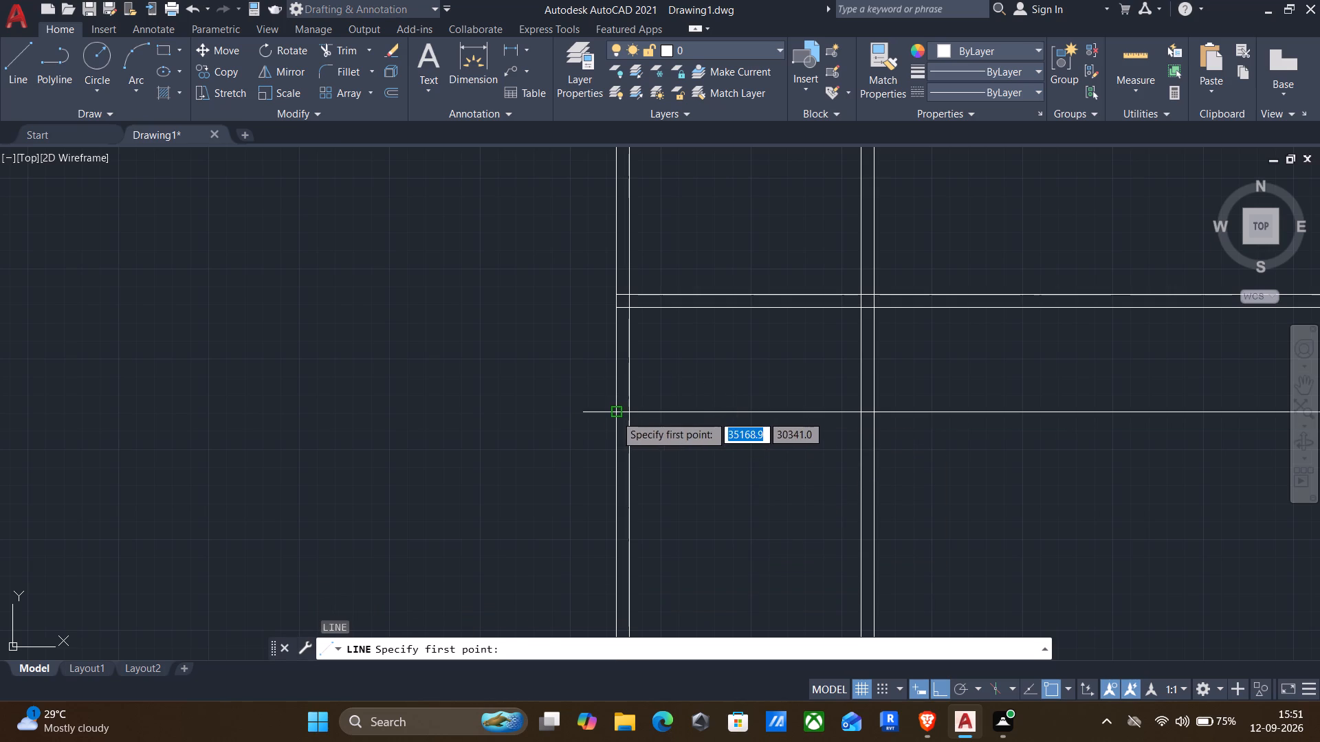
left_click(617, 415)
middle_click_drag(598, 289, 495, 625)
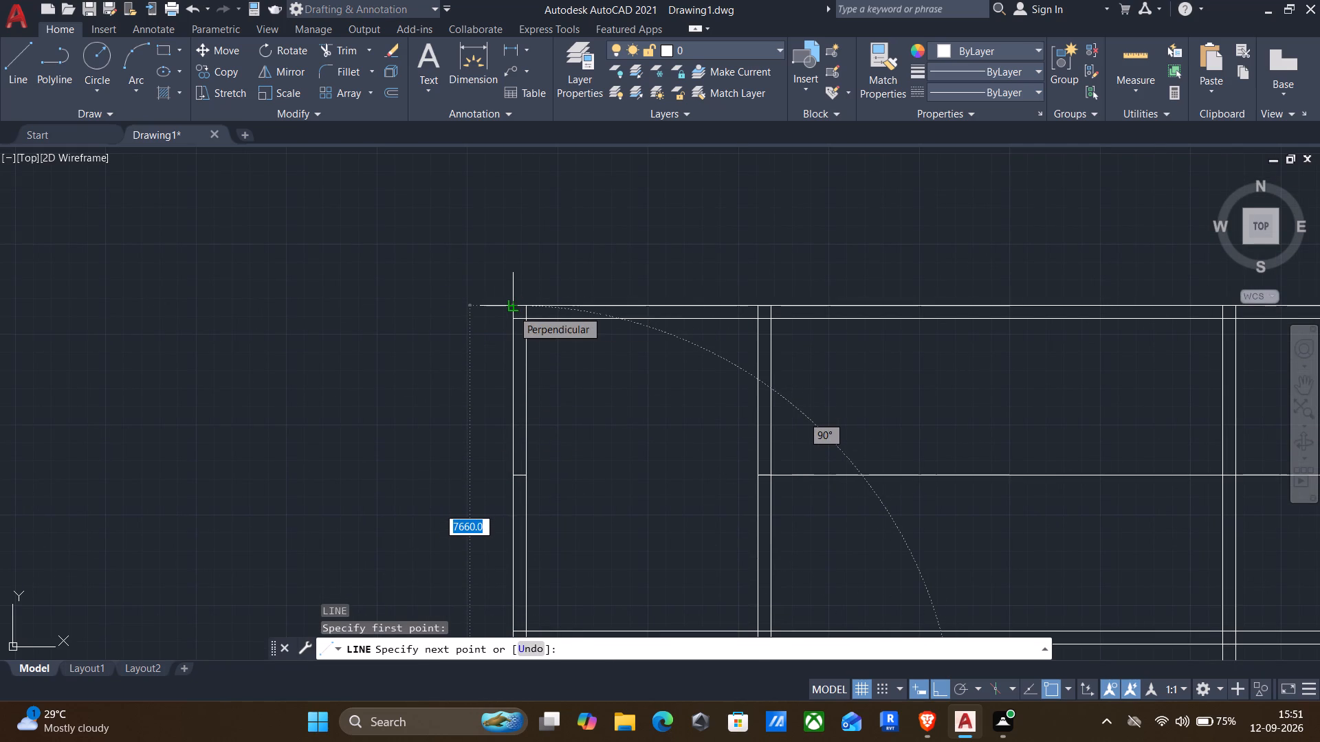
key("Escape")
Trim off all the vertical wall lines extending below the plan's lowest horizontal line.
middle_click_drag(653, 537, 755, 278)
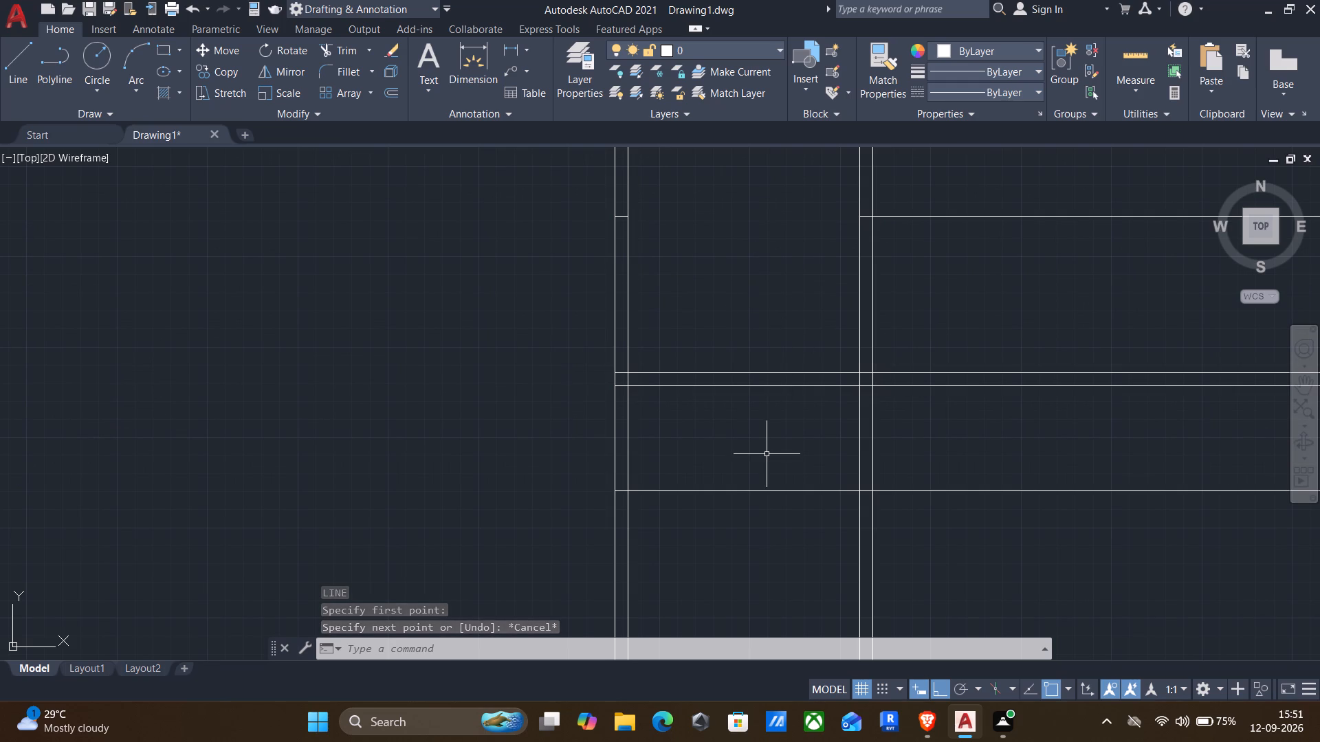
type("tr")
key("Return")
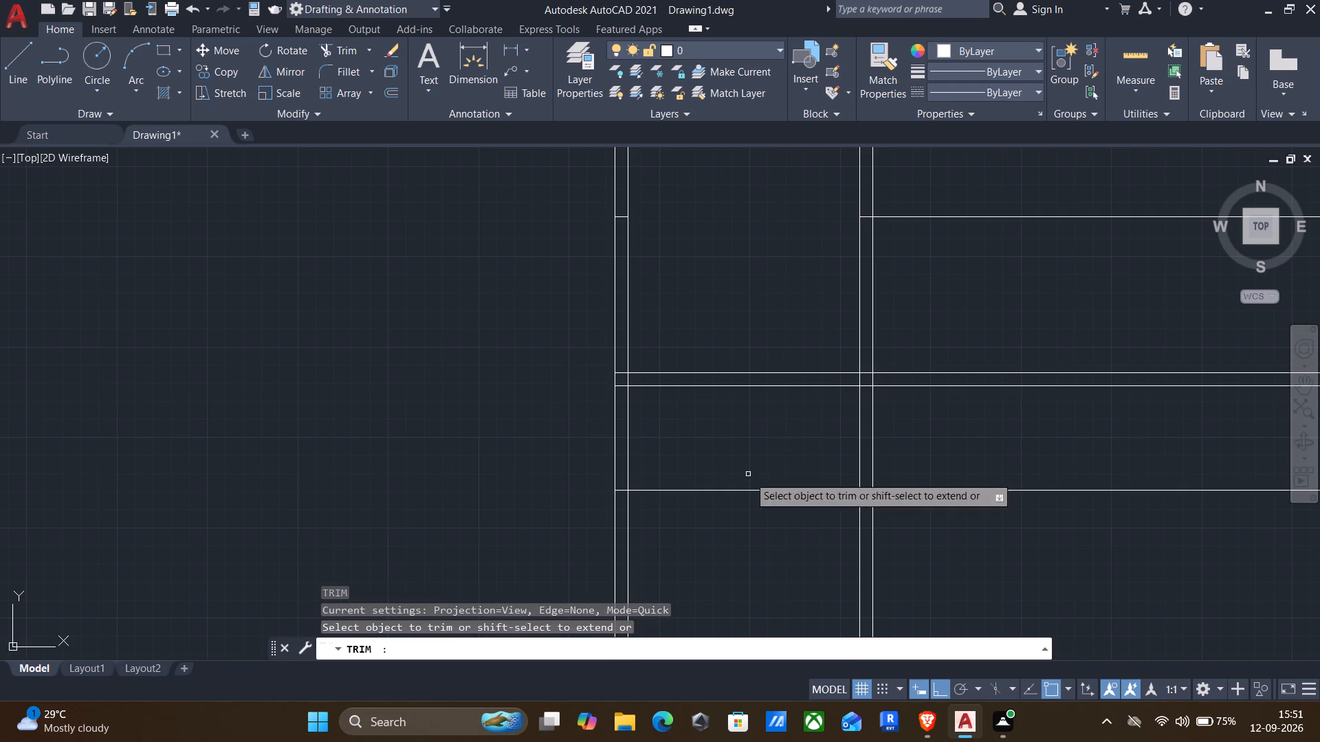
scroll(761, 517, "down", 2)
middle_click_drag(756, 520, 725, 306)
left_click_drag(630, 480, 1055, 524)
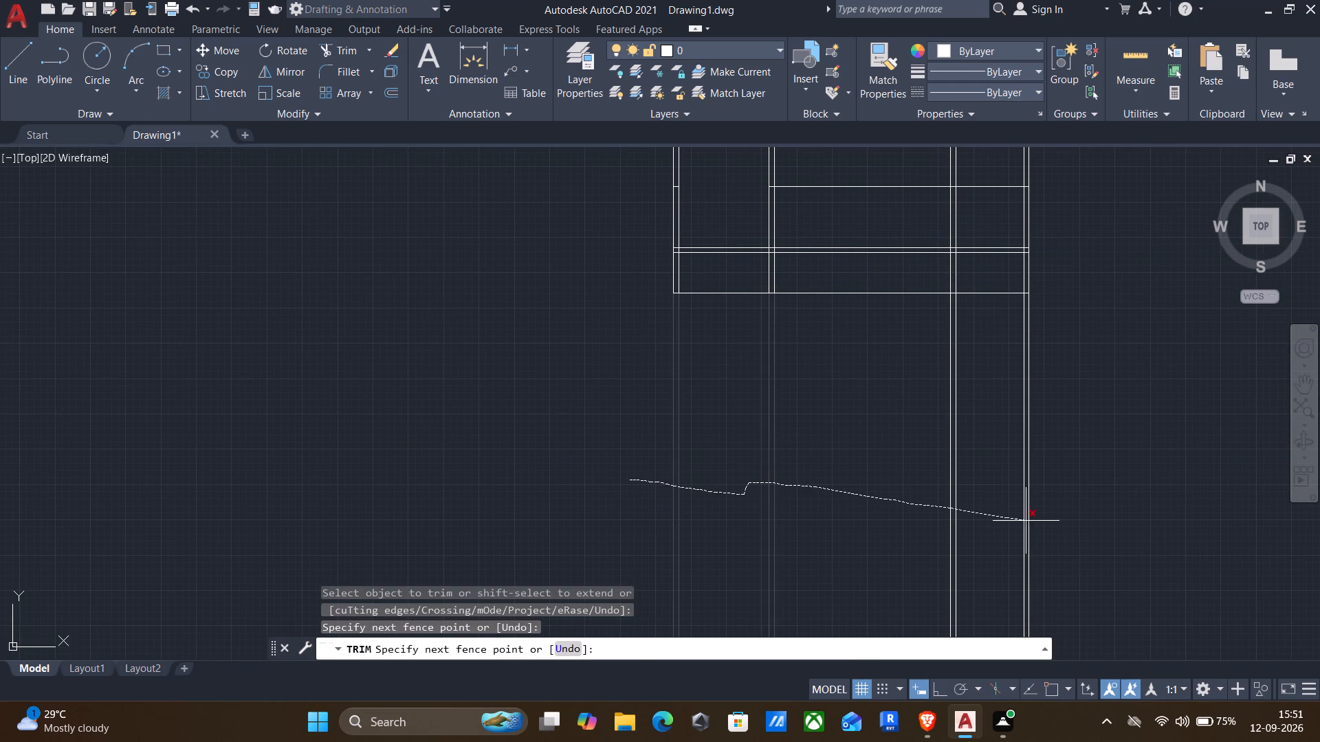
left_click_drag(1055, 524, 1165, 526)
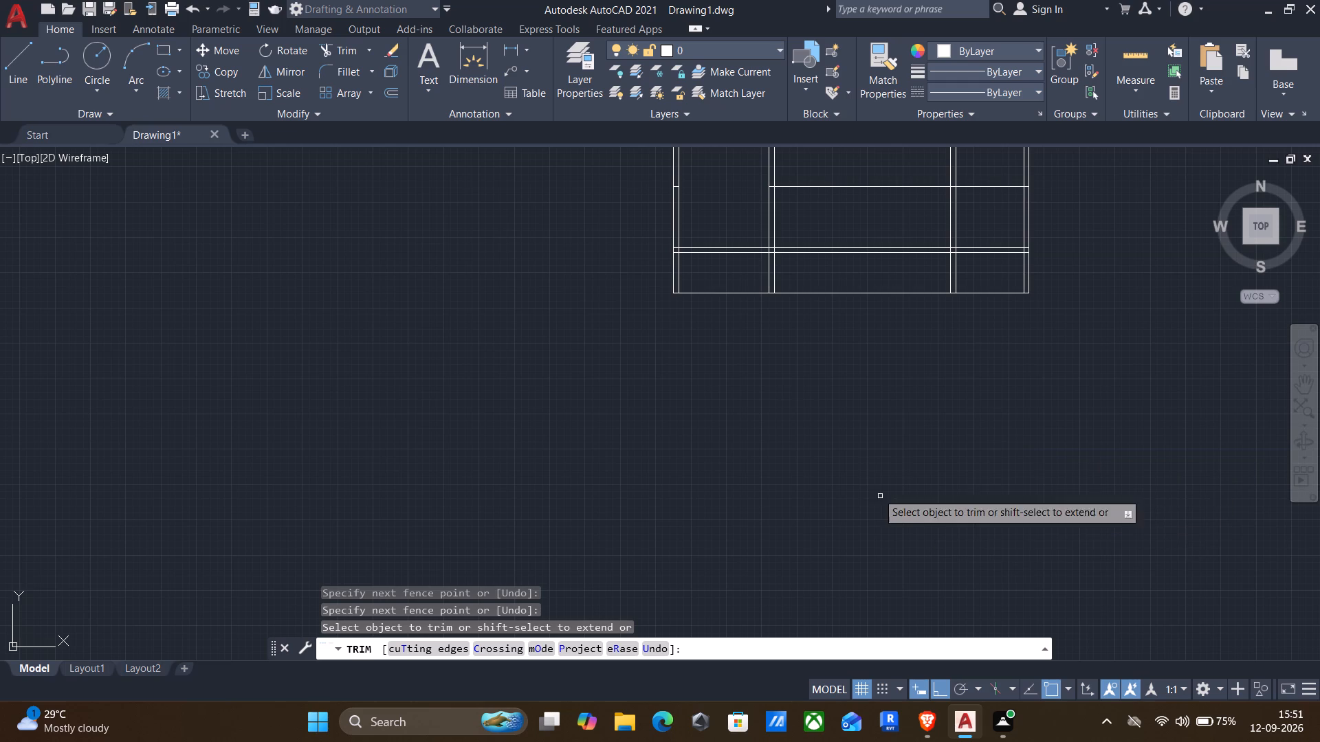
Trim away the second vertical wall's two lines between the lower horizontal wall and the bottom line.
scroll(759, 265, "up", 1)
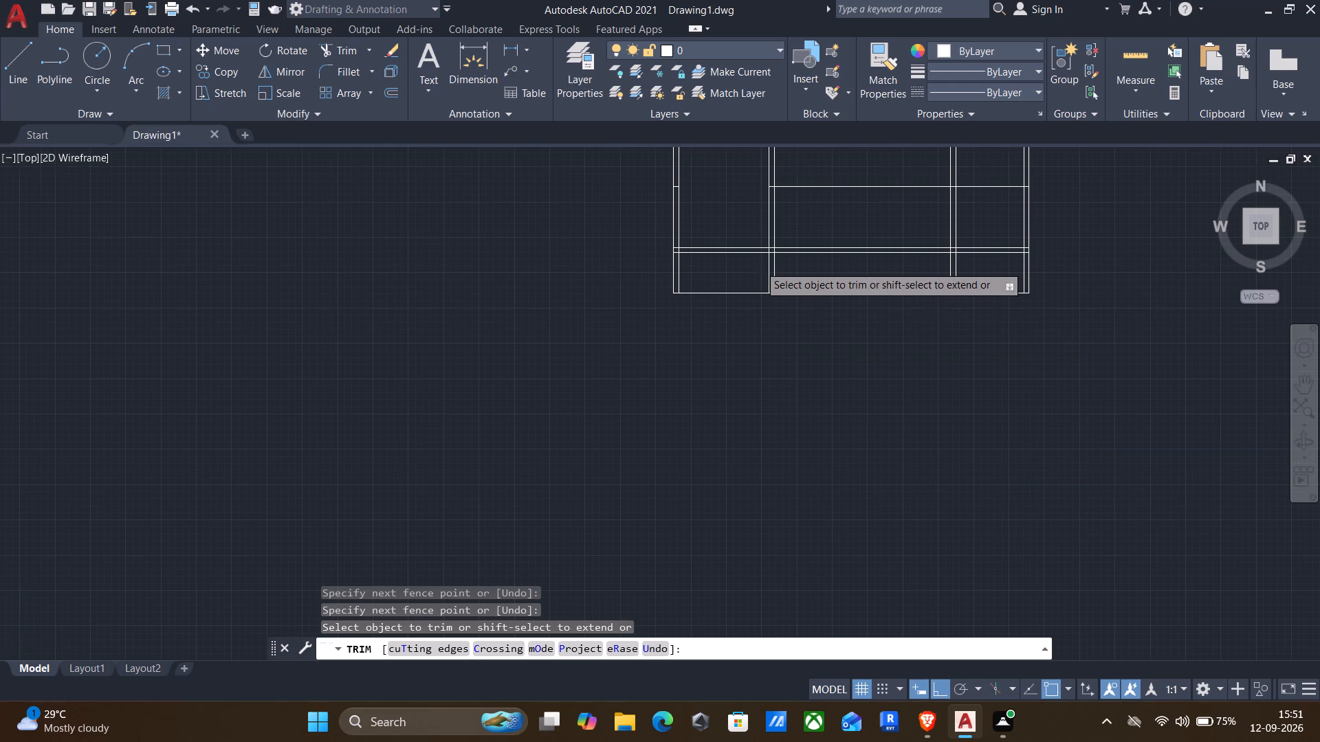
scroll(759, 265, "up", 1)
left_click_drag(736, 305, 817, 301)
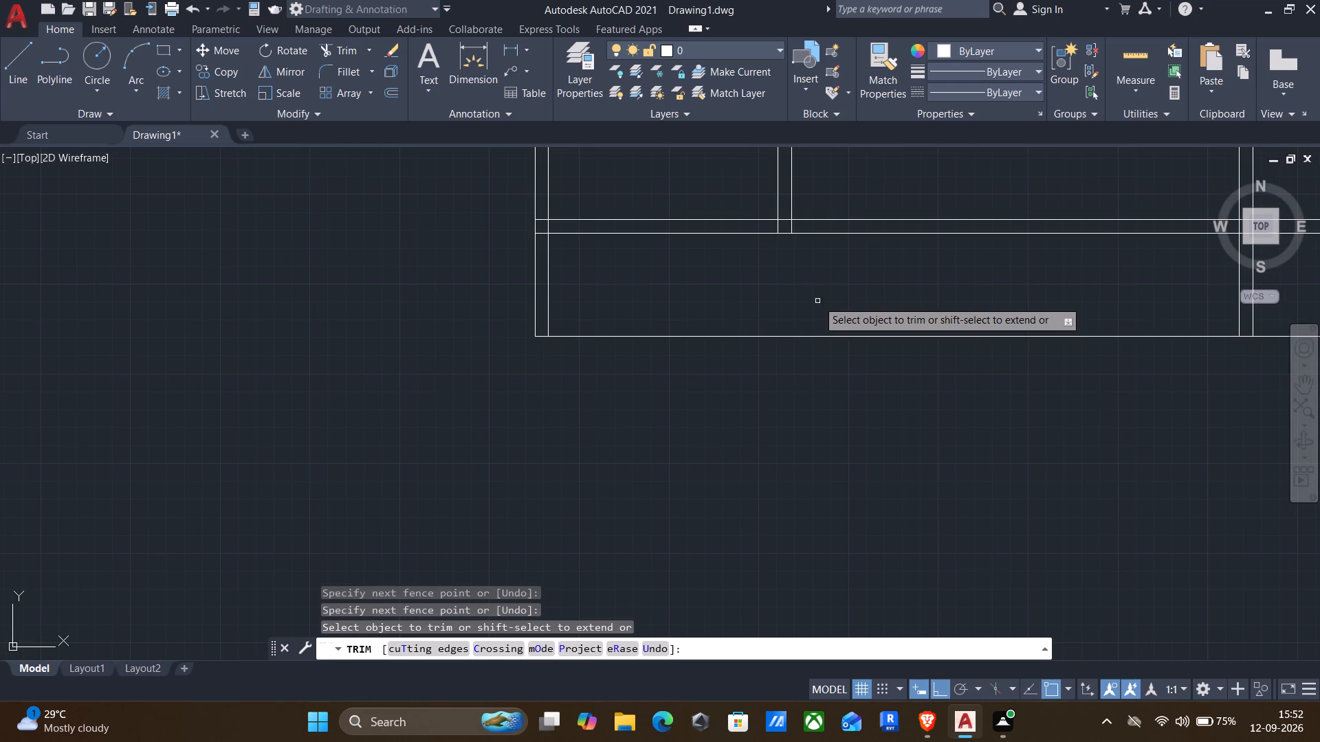
Trim the crossing lines where the lower horizontal wall meets the left outer wall, opening the junction.
scroll(862, 427, "down", 2)
middle_click_drag(836, 467, 775, 583)
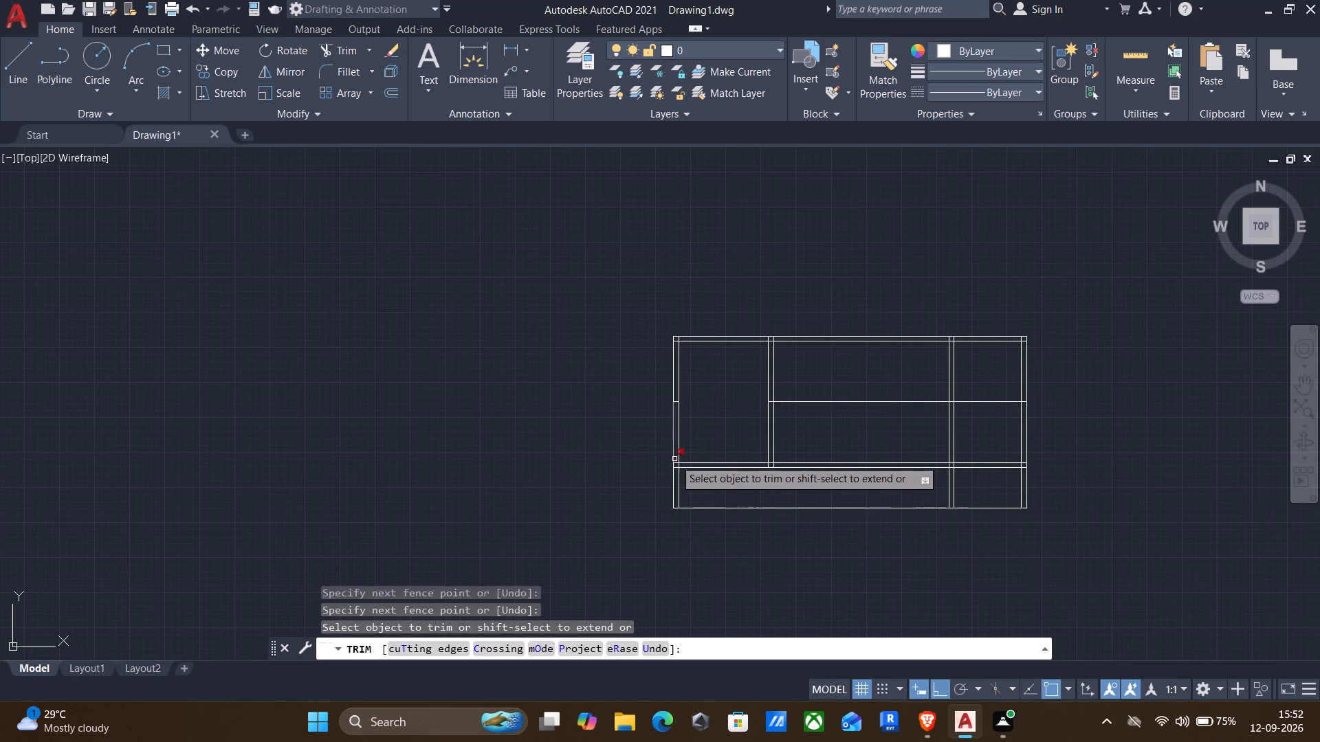
scroll(674, 460, "up", 4)
scroll(661, 536, "up", 1)
left_click_drag(661, 536, 668, 525)
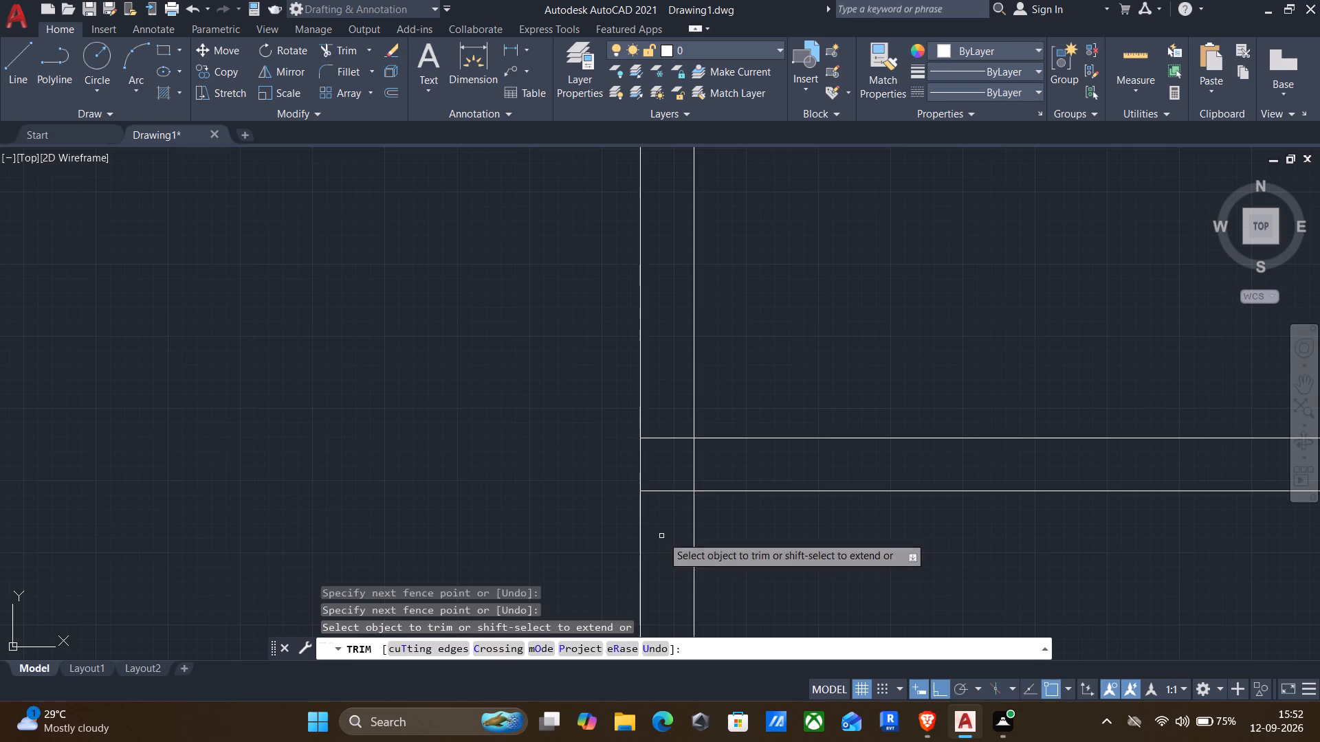
left_click_drag(668, 525, 684, 424)
left_click_drag(695, 470, 703, 469)
Trim out the short horizontal stub inside the left outer wall, level with the middle horizontal line.
scroll(704, 466, "down", 3)
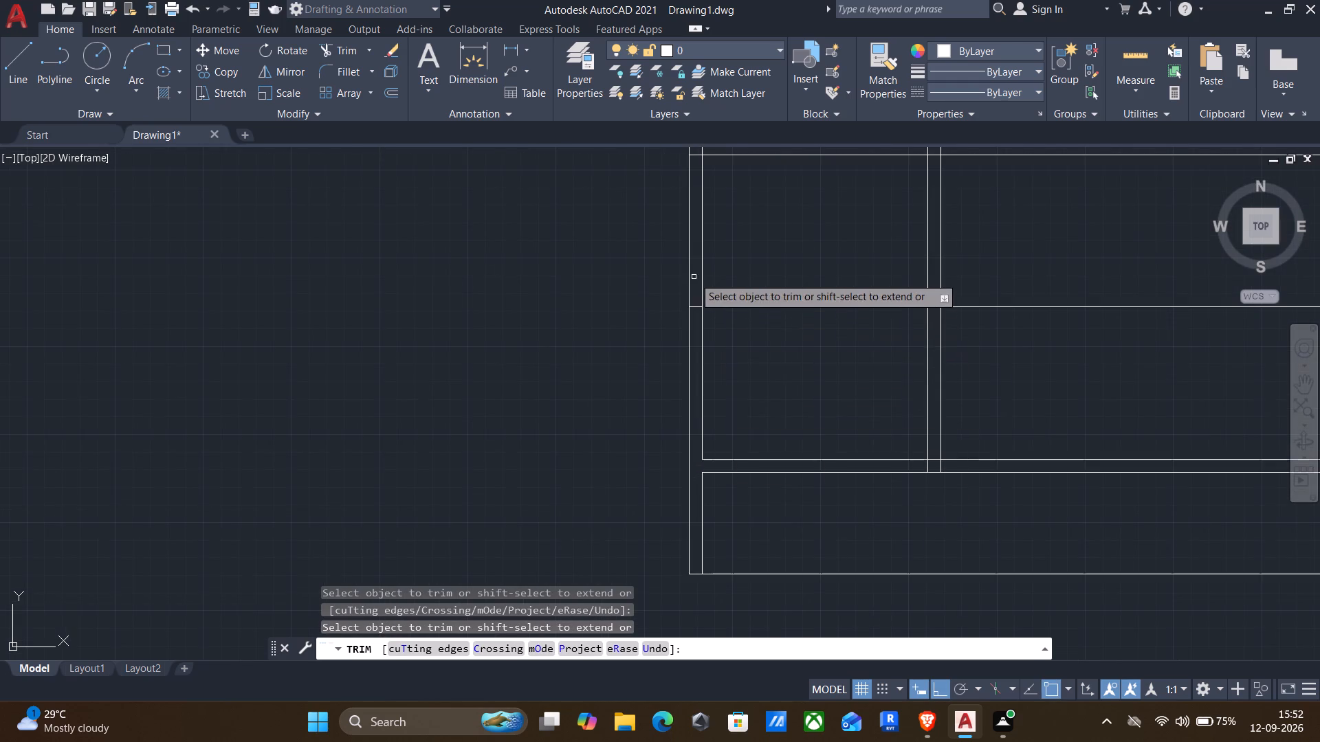
scroll(688, 293, "up", 2)
left_click_drag(714, 363, 704, 303)
Trim the overlapping inner wall lines at the plan's top-left corner.
scroll(704, 302, "down", 3)
middle_click_drag(725, 220, 752, 357)
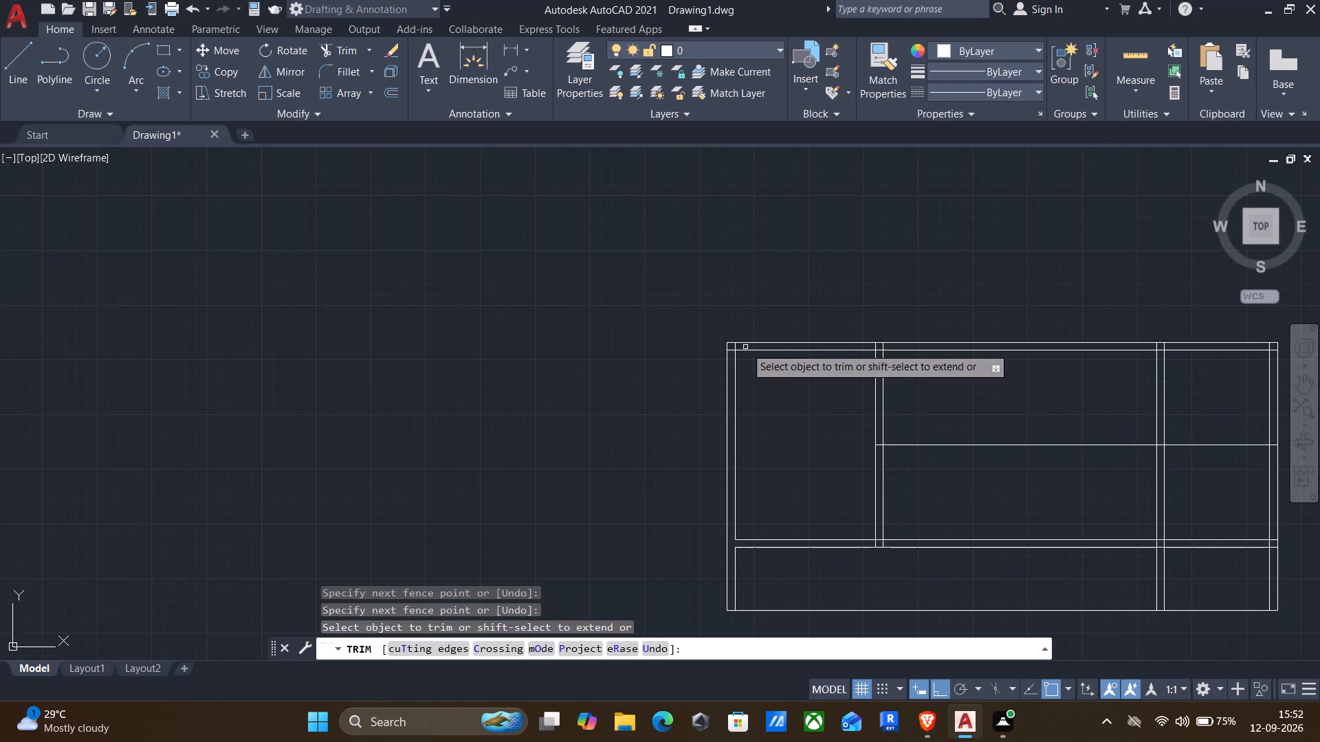
scroll(745, 347, "up", 3)
left_click(672, 374)
left_click(705, 345)
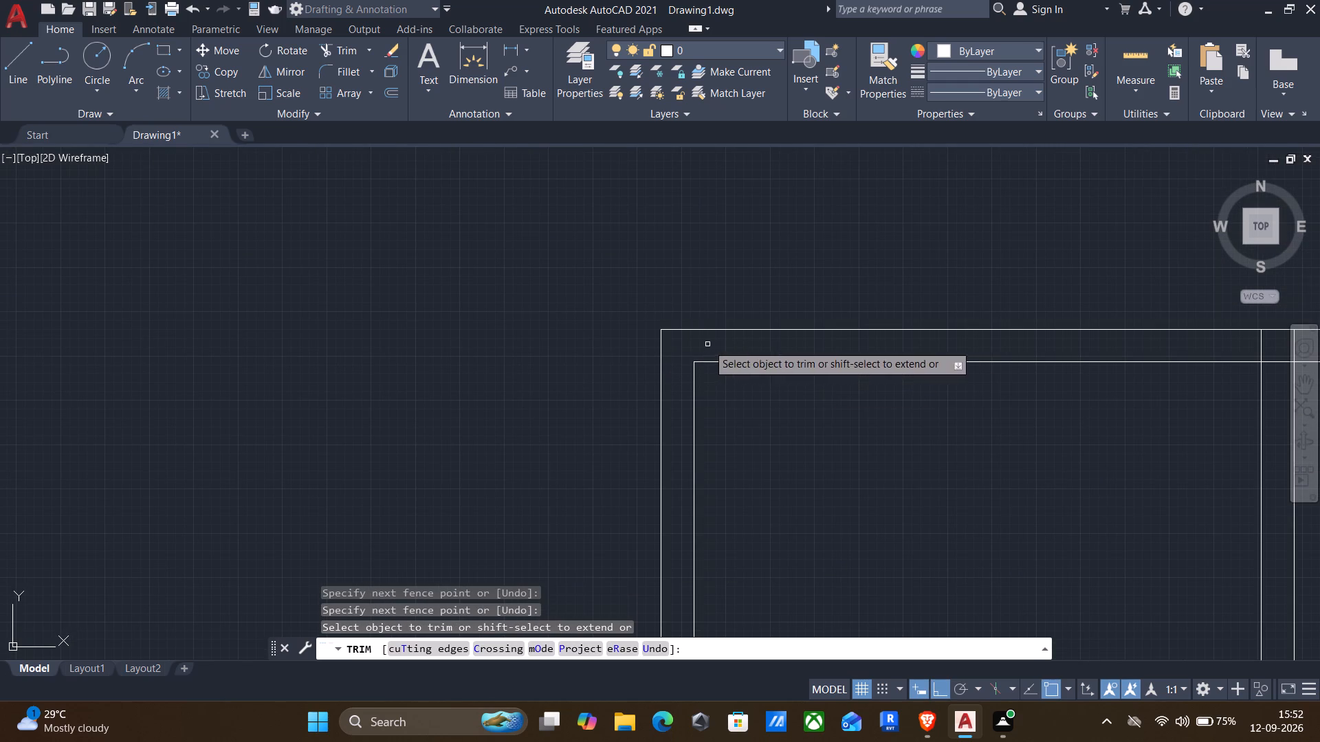
Trim the crossing lines where the second vertical wall meets the top wall, opening the junction.
scroll(791, 385, "down", 1)
scroll(1088, 376, "up", 2)
left_click_drag(1160, 330, 1024, 333)
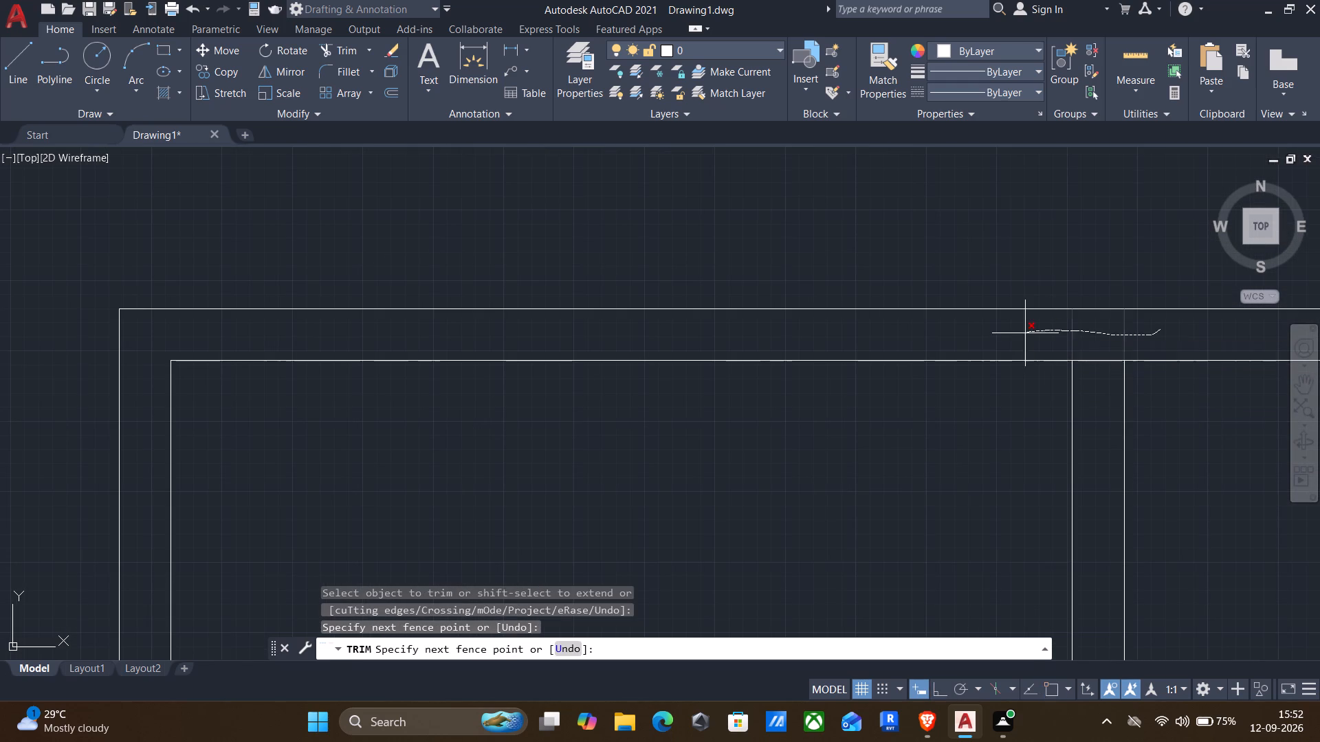
left_click_drag(1024, 333, 1023, 334)
left_click_drag(1097, 347, 1095, 392)
Trim the crossing lines where the third vertical wall meets the top wall, opening the junction.
scroll(1095, 395, "down", 3)
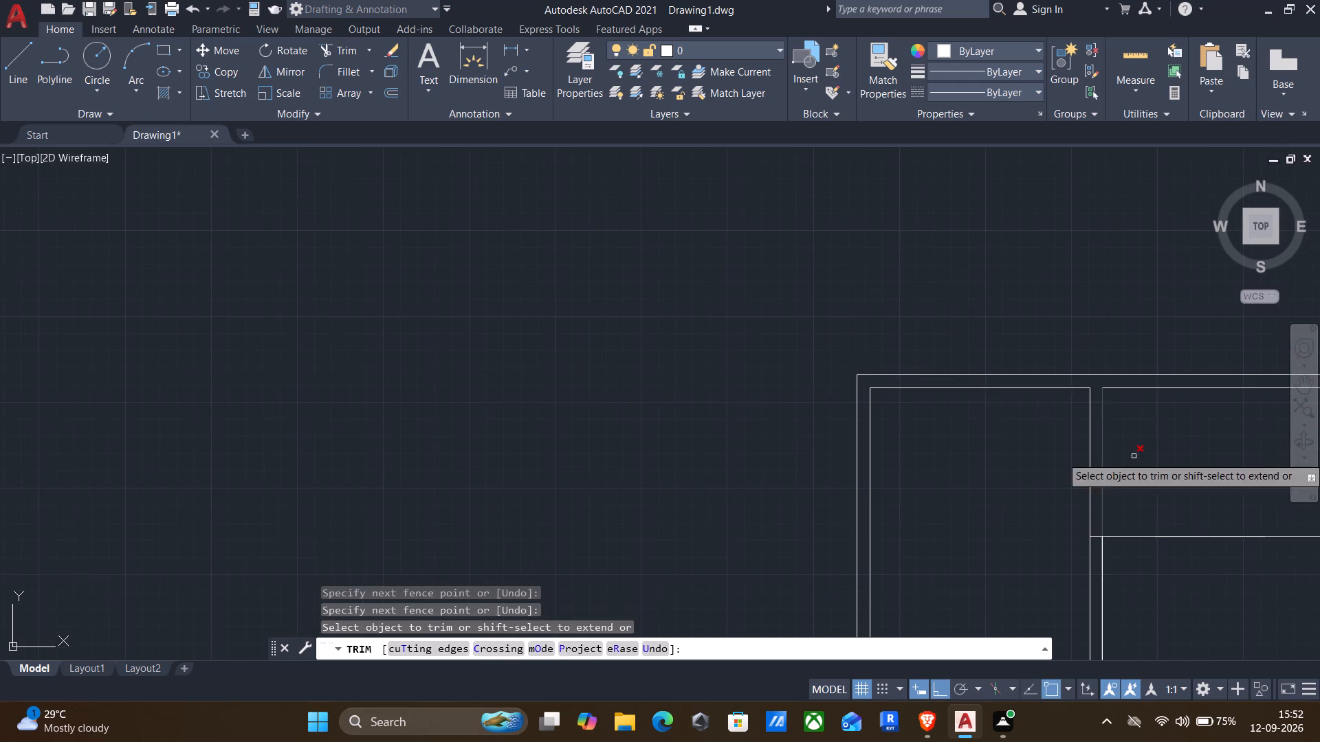
middle_click_drag(1136, 462, 644, 493)
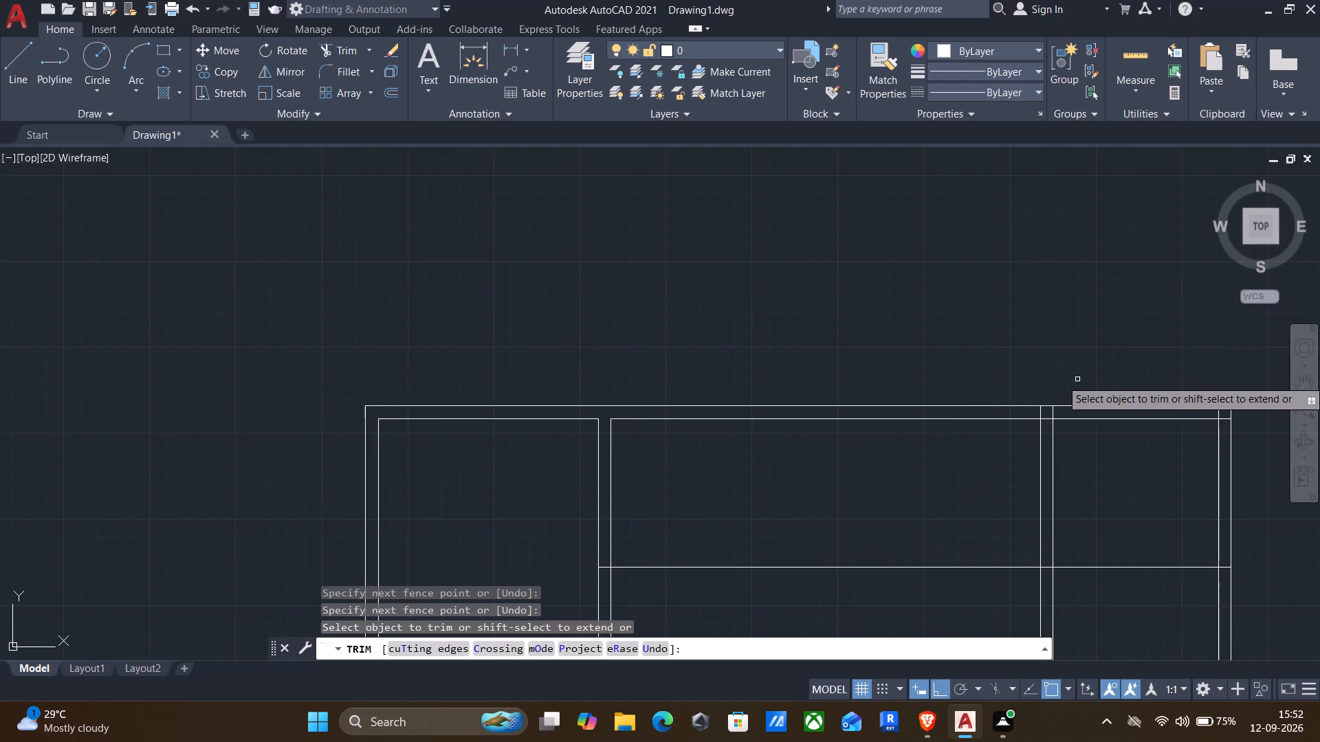
scroll(1077, 395, "up", 4)
left_click_drag(869, 552, 869, 549)
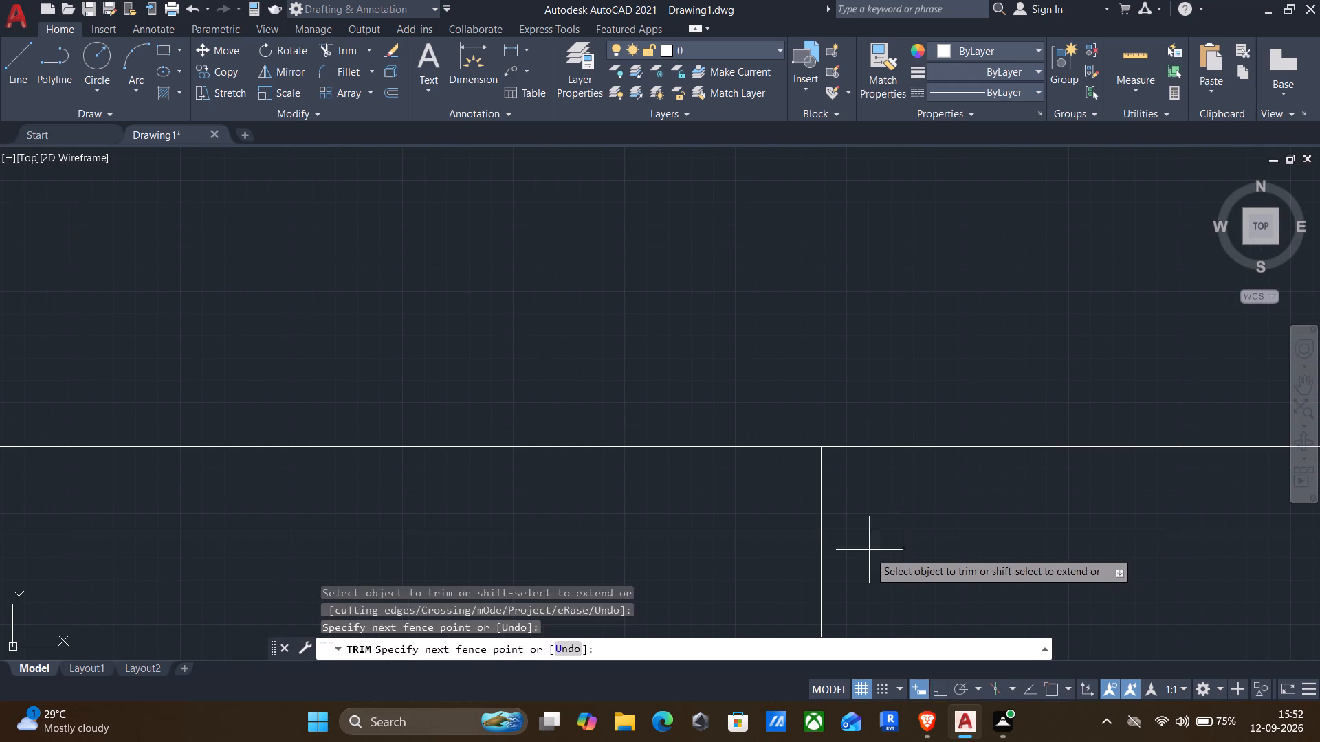
left_click_drag(869, 549, 855, 508)
left_click_drag(779, 453, 948, 497)
Trim the overlapping inner wall lines at the plan's top-right corner.
scroll(950, 495, "down", 3)
middle_click_drag(1077, 546, 1077, 546)
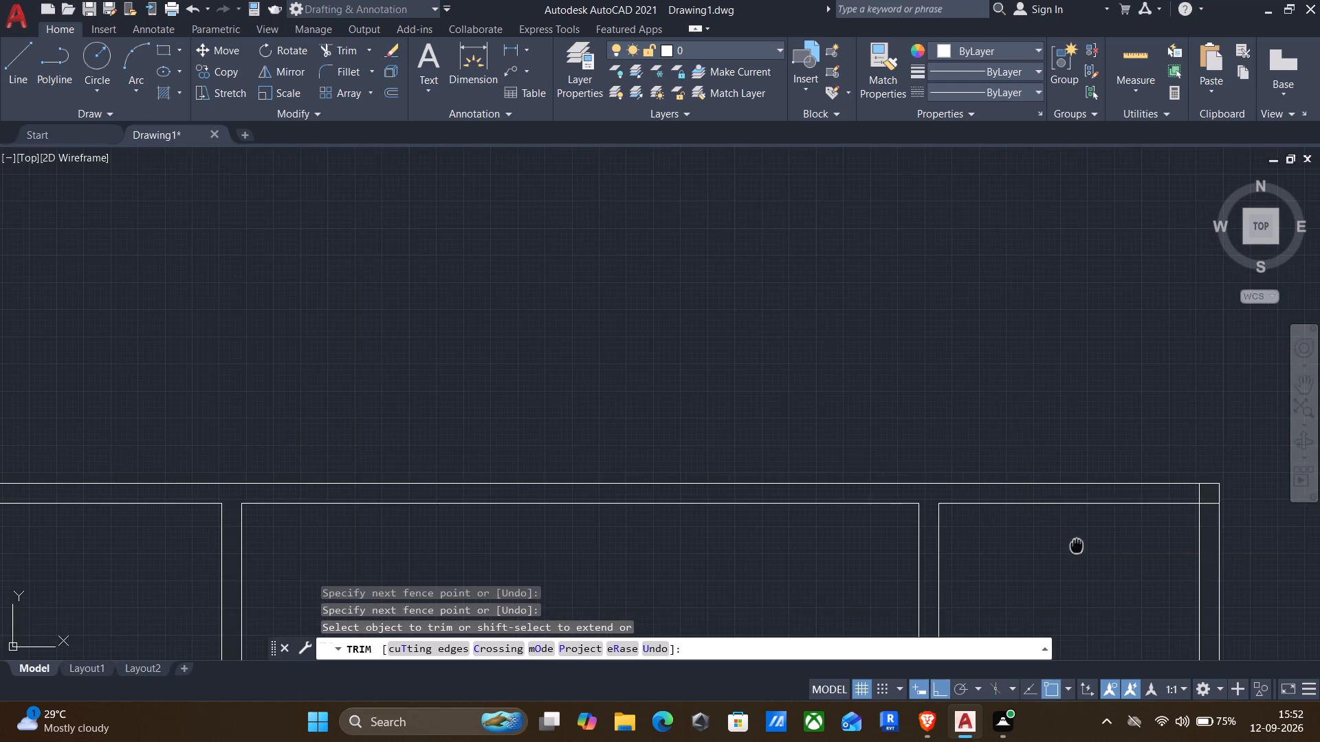
middle_click_drag(1077, 546, 737, 563)
scroll(837, 563, "up", 3)
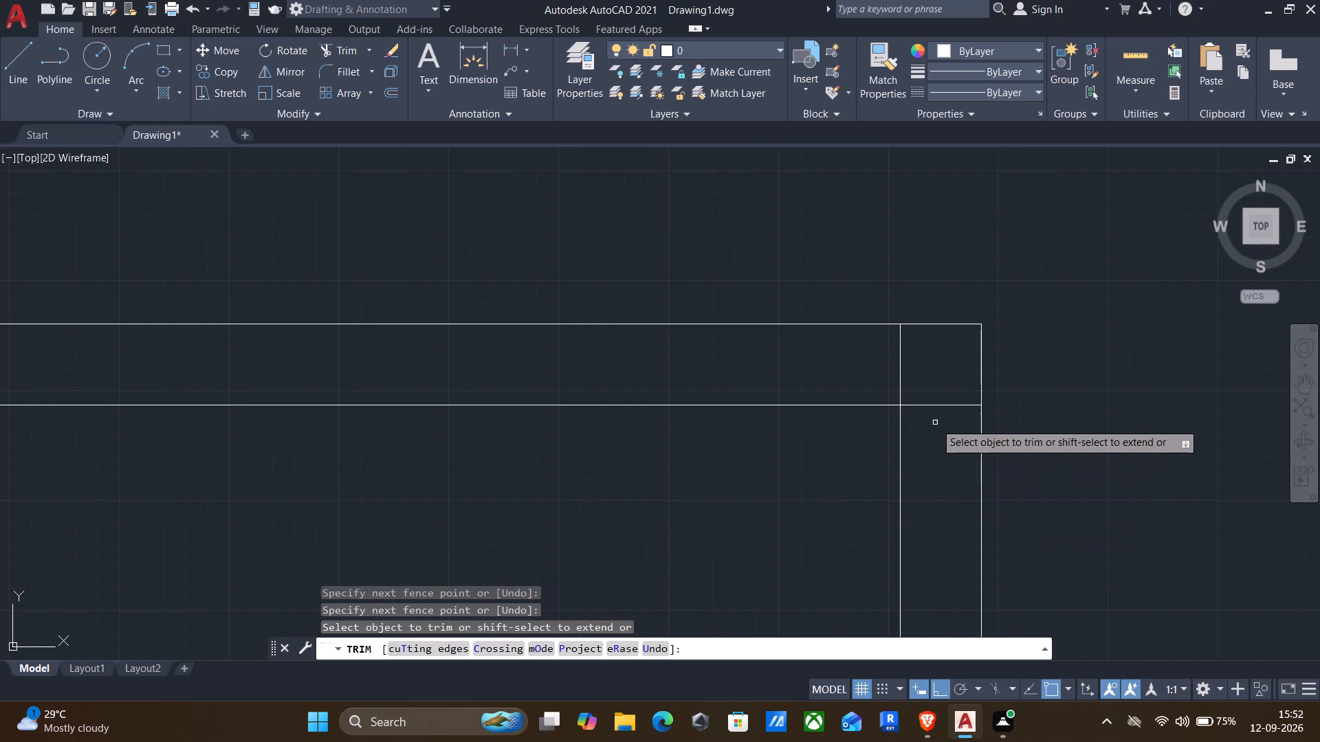
left_click(938, 422)
left_click(890, 370)
Trim the crossing lines where the lower horizontal wall meets the right outer wall, opening the junction.
scroll(889, 372, "down", 3)
middle_click_drag(675, 541, 811, 346)
scroll(835, 539, "down", 1)
middle_click_drag(831, 539, 866, 381)
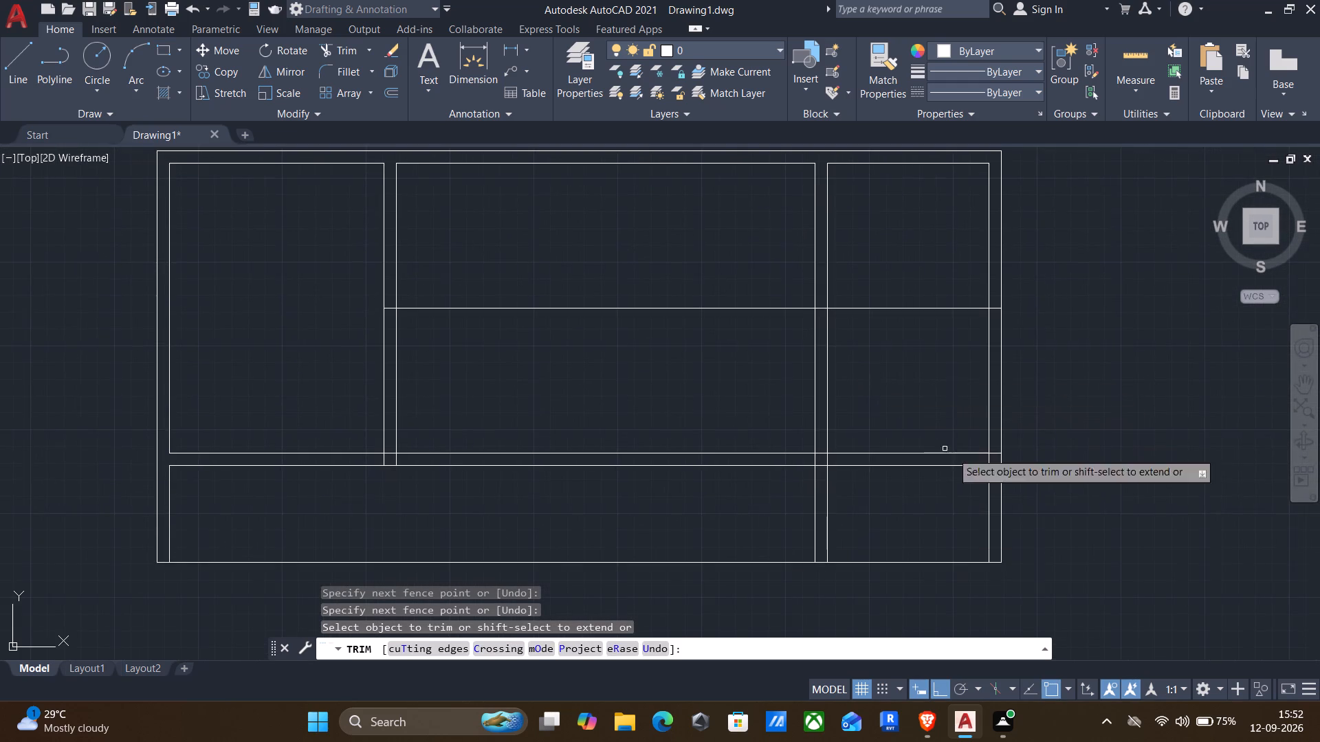
scroll(1007, 486, "up", 3)
left_click(929, 442)
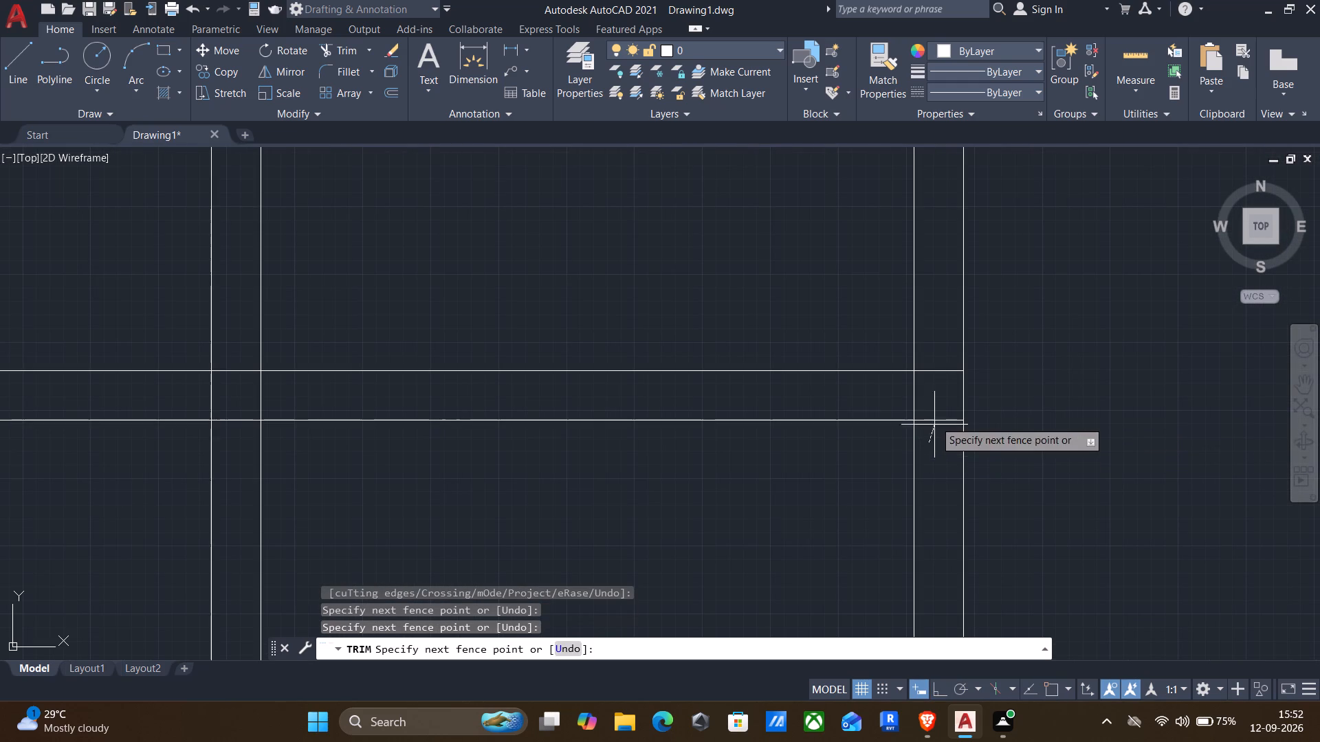
left_click(943, 336)
left_click(935, 396)
left_click(828, 394)
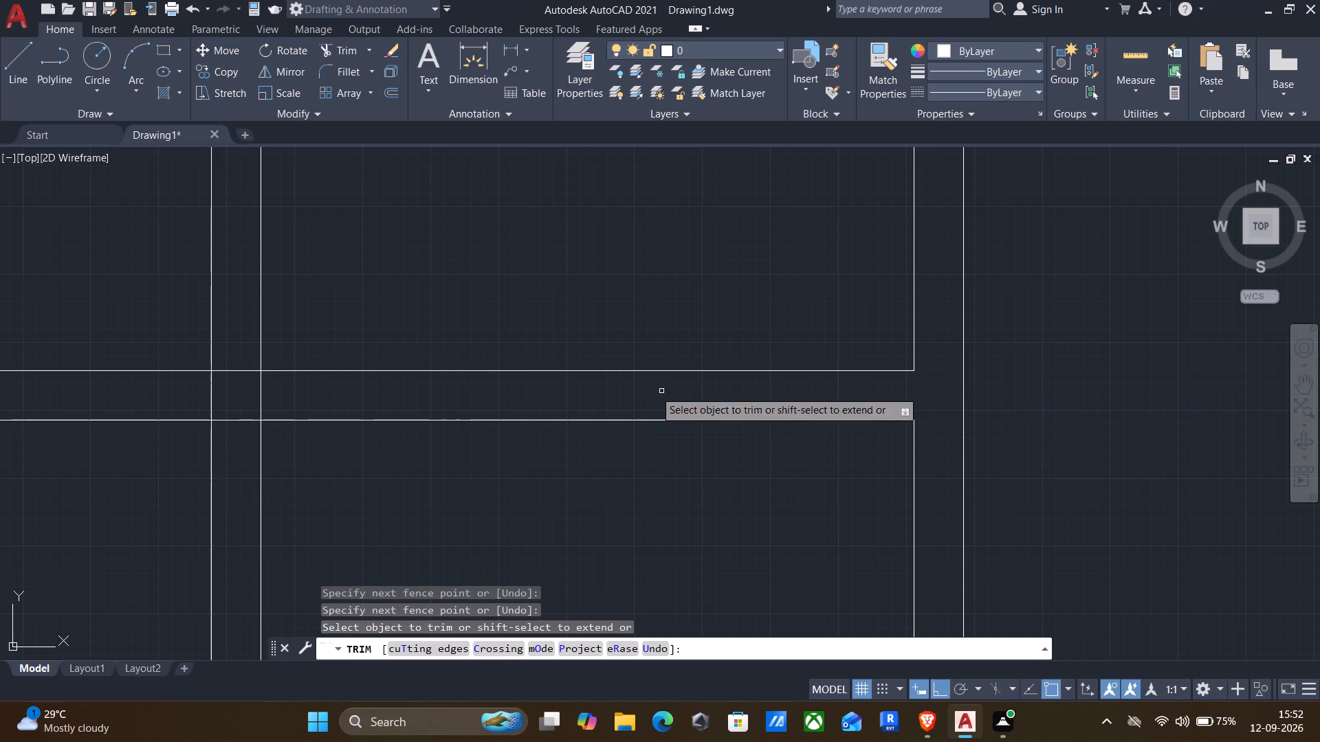
Trim the lines inside the crossing of the third vertical wall and the lower horizontal wall to open the intersection.
scroll(193, 394, "up", 2)
left_click_drag(164, 380, 431, 426)
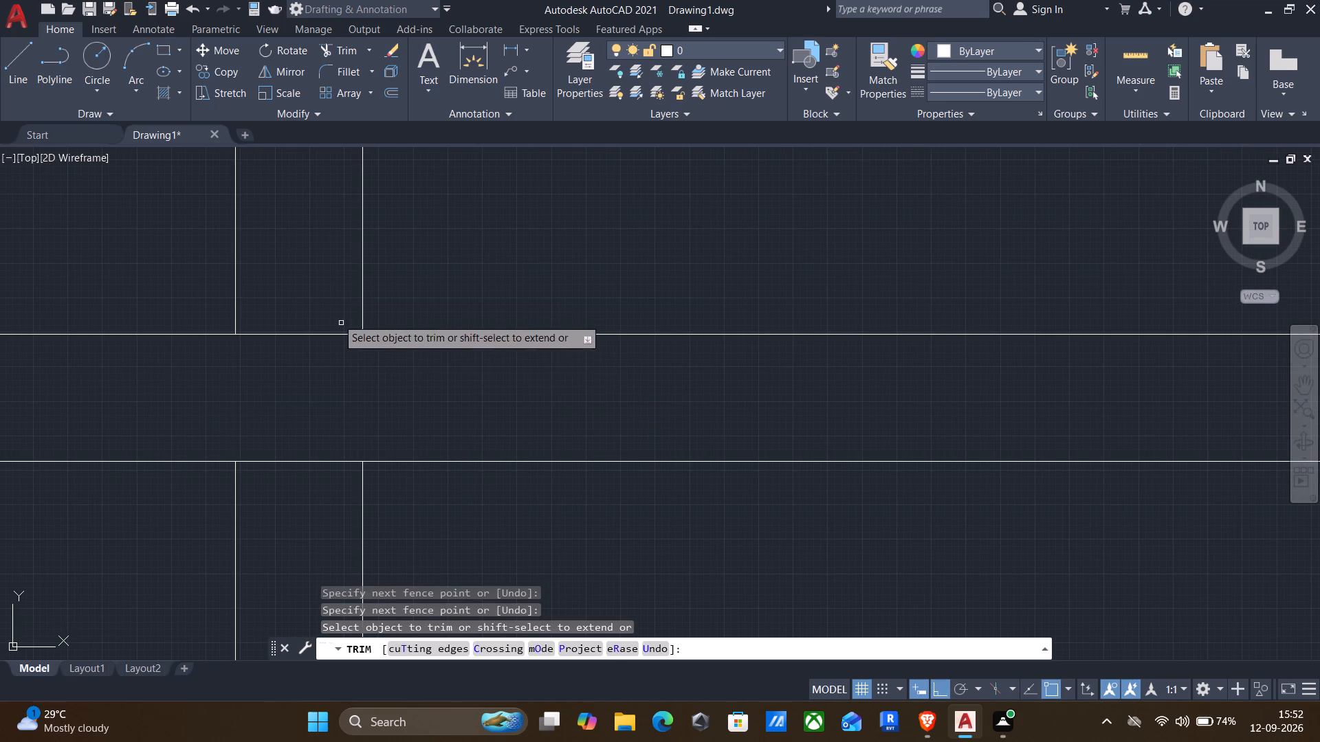
left_click_drag(283, 256, 276, 503)
scroll(276, 503, "down", 3)
middle_click_drag(252, 543, 538, 408)
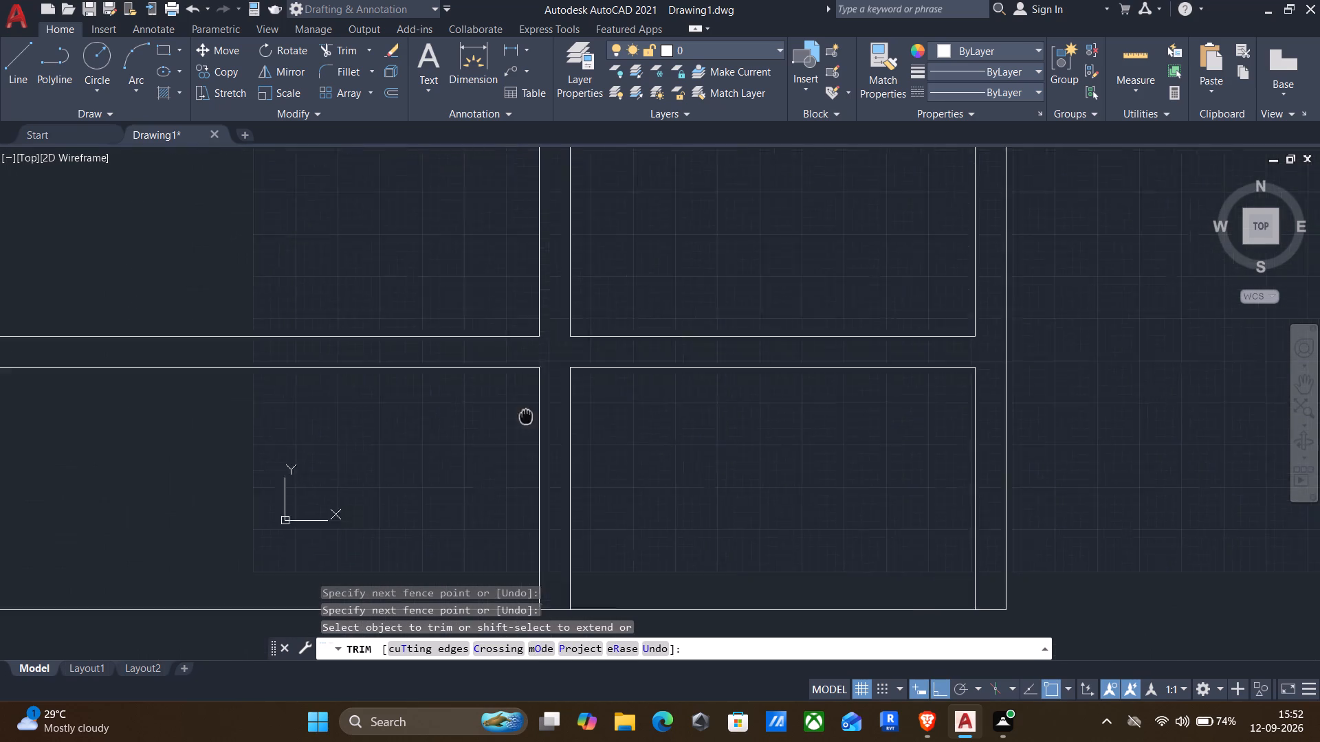
middle_click_drag(538, 408, 581, 382)
scroll(587, 386, "down", 2)
middle_click_drag(482, 432, 786, 466)
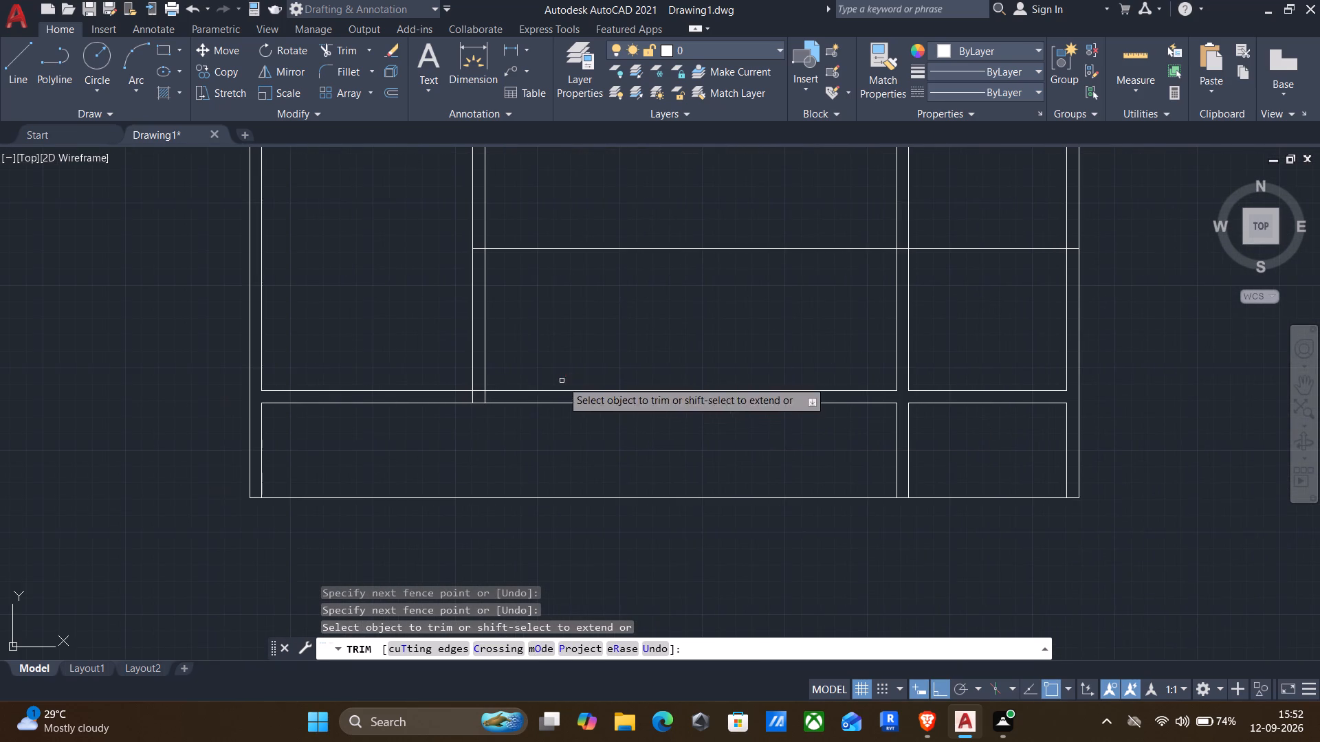
Trim the lines inside the junction where the second vertical wall meets the lower horizontal wall, opening the intersection.
scroll(400, 379, "up", 2)
scroll(583, 441, "up", 2)
left_click(646, 329)
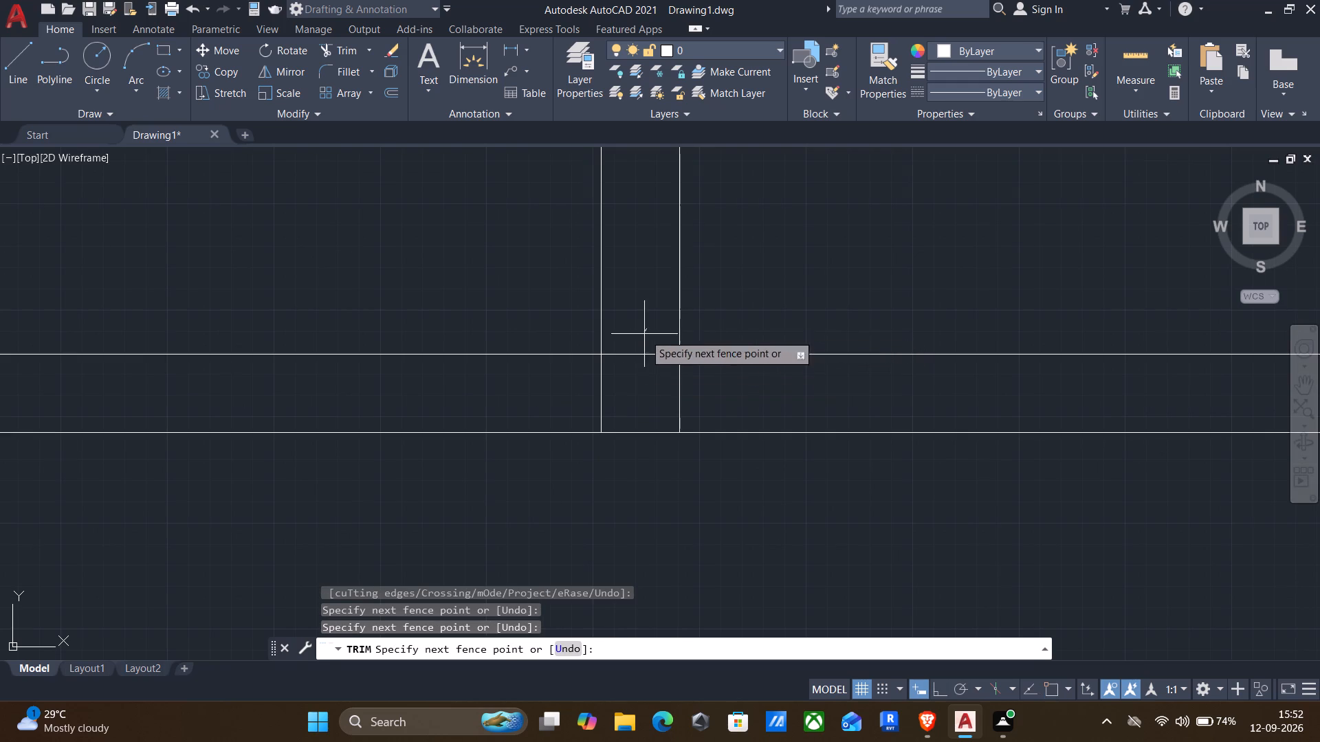
left_click(602, 396)
left_click_drag(619, 396, 673, 411)
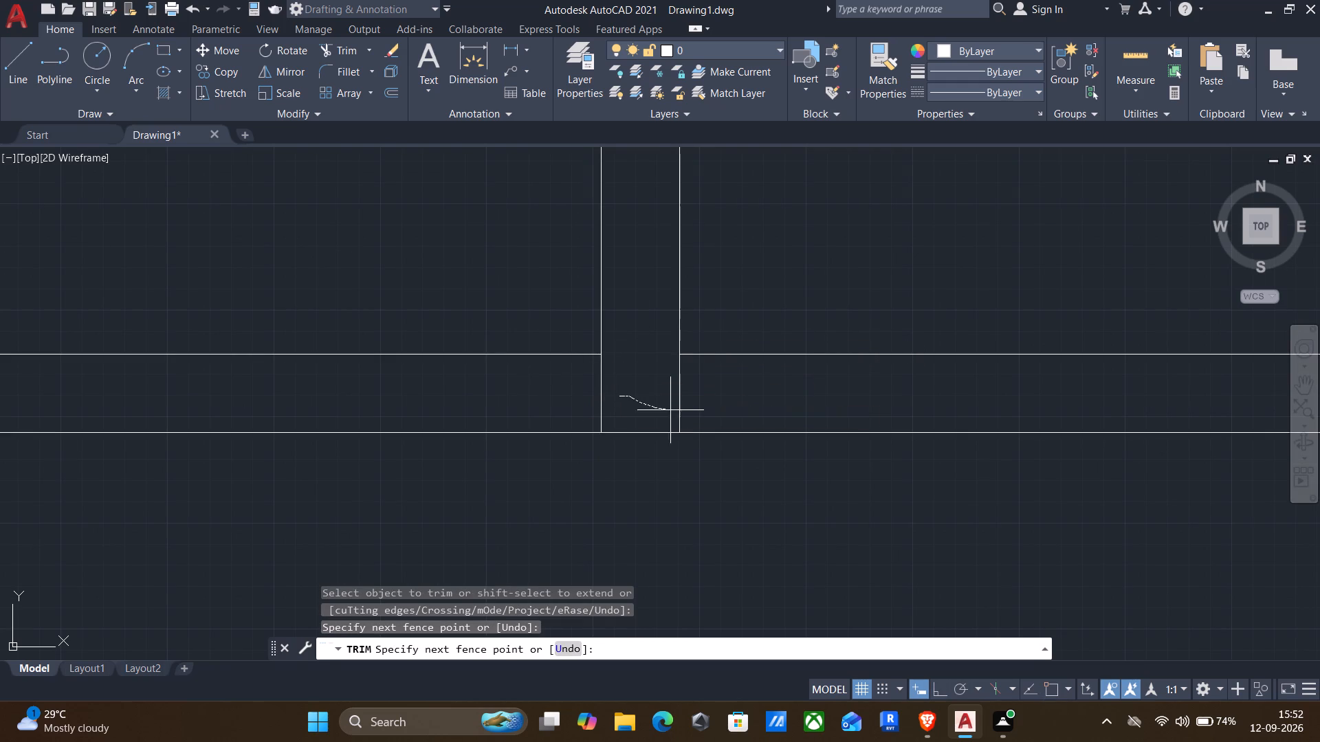
left_click_drag(673, 411, 516, 394)
scroll(515, 394, "down", 3)
middle_click_drag(584, 240, 653, 412)
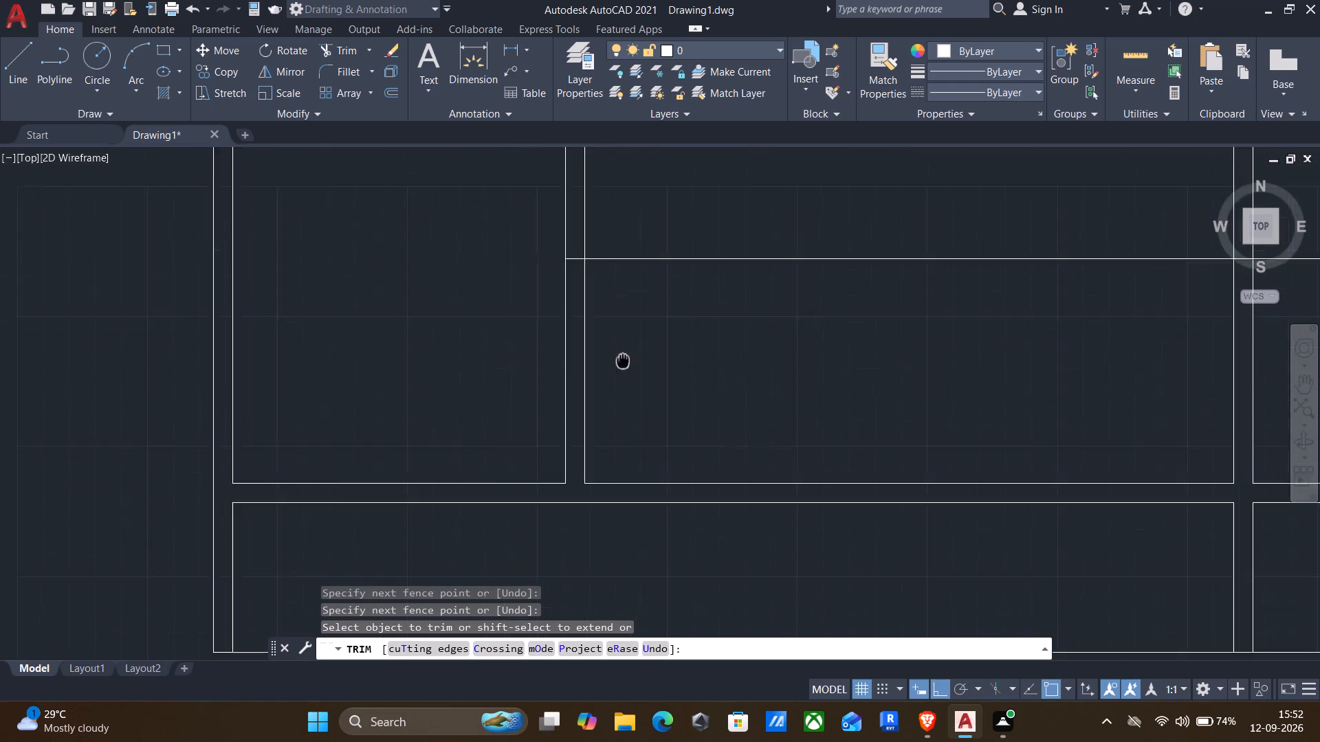
middle_click_drag(653, 412, 738, 537)
scroll(742, 479, "down", 1)
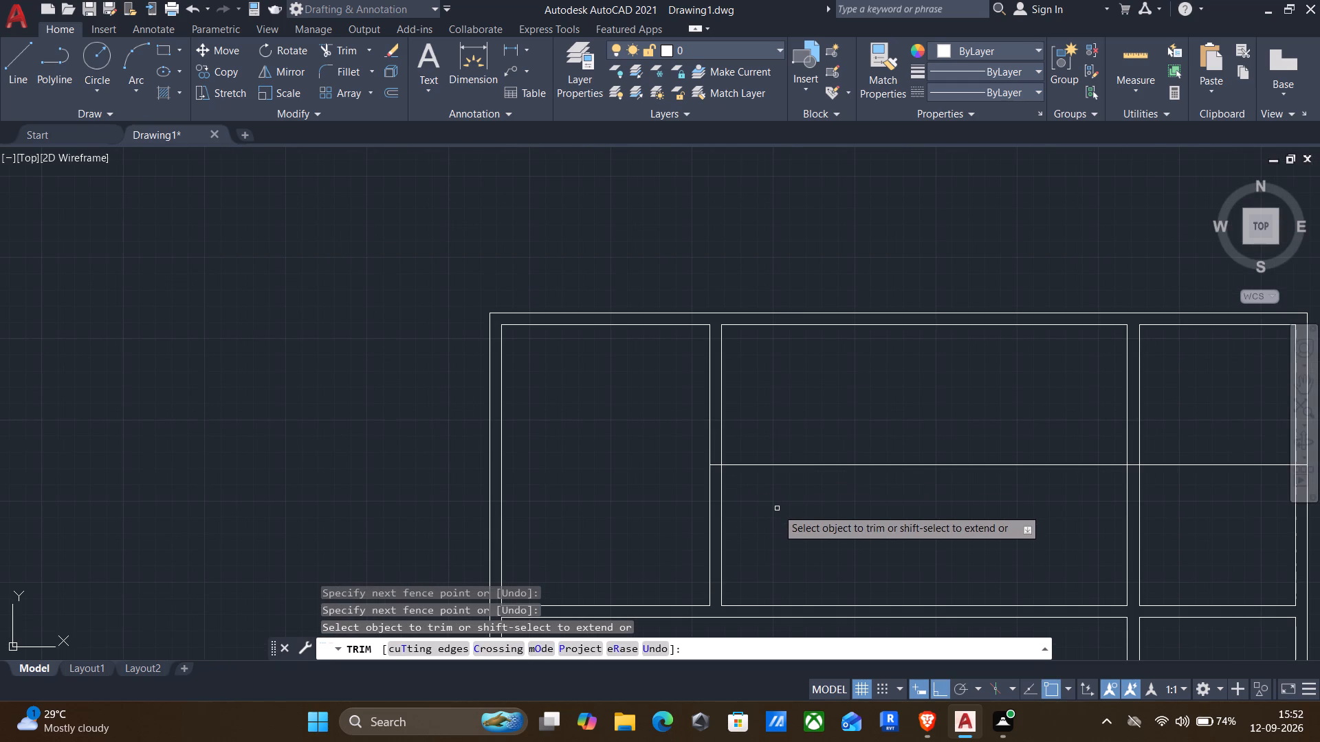
key("Escape")
Quick-measure the interior width and height of the plan's upper-left room.
middle_click_drag(843, 548, 865, 452)
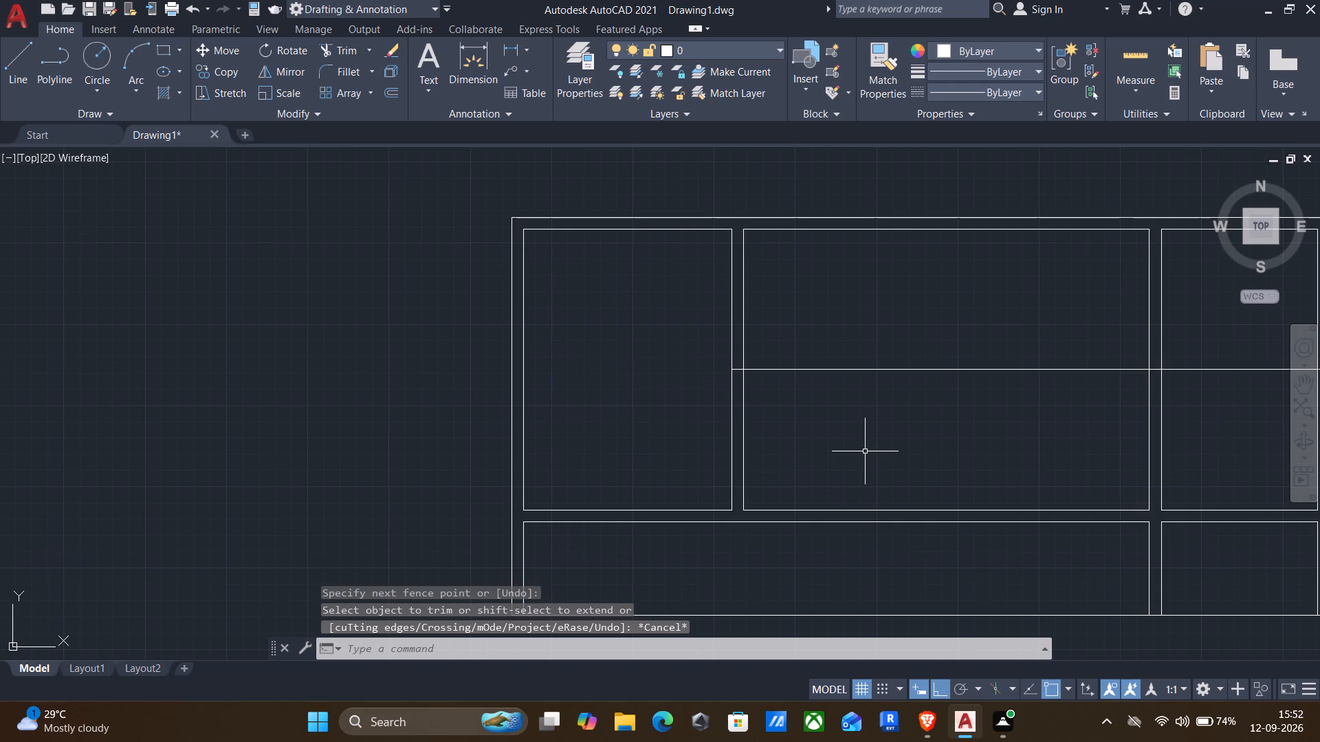
left_click(1153, 59)
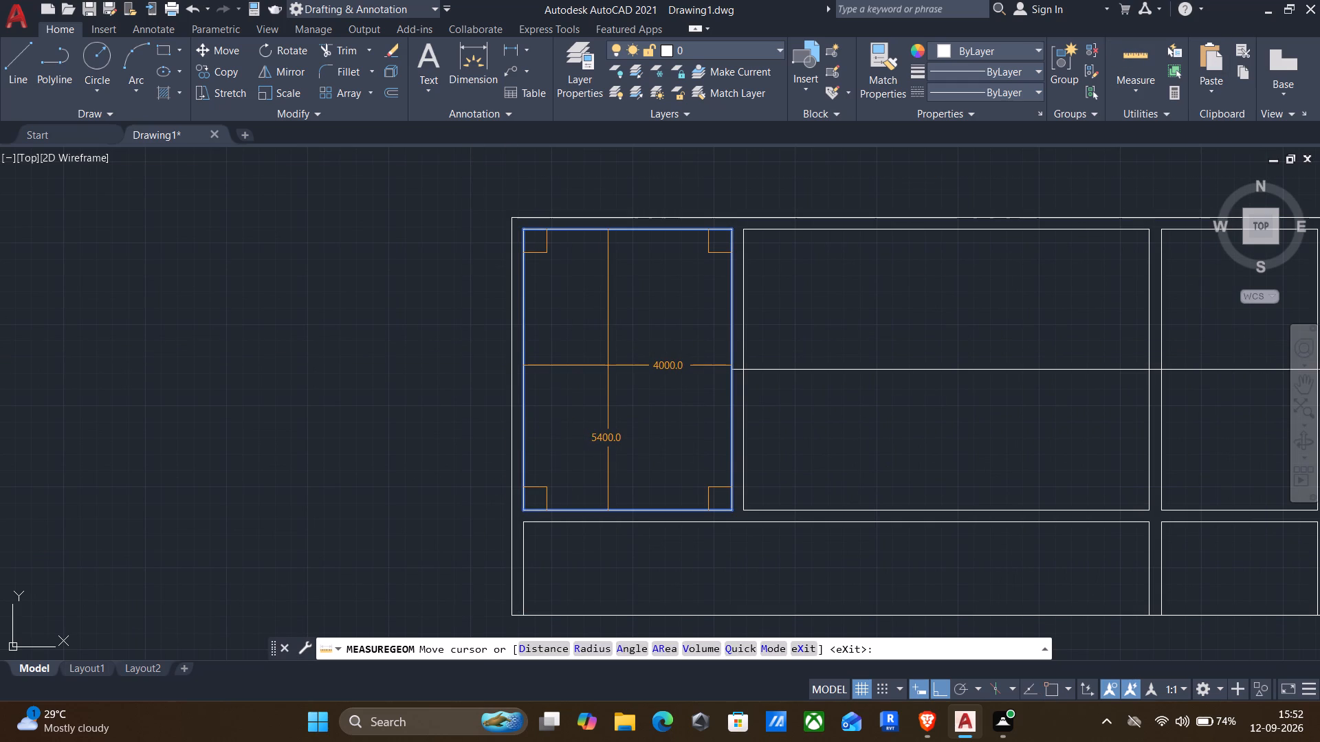
key("Escape")
Delete the leftover single horizontal line running from the second vertical wall across the upper middle and right rooms.
left_click_drag(929, 440, 923, 392)
left_click(868, 299)
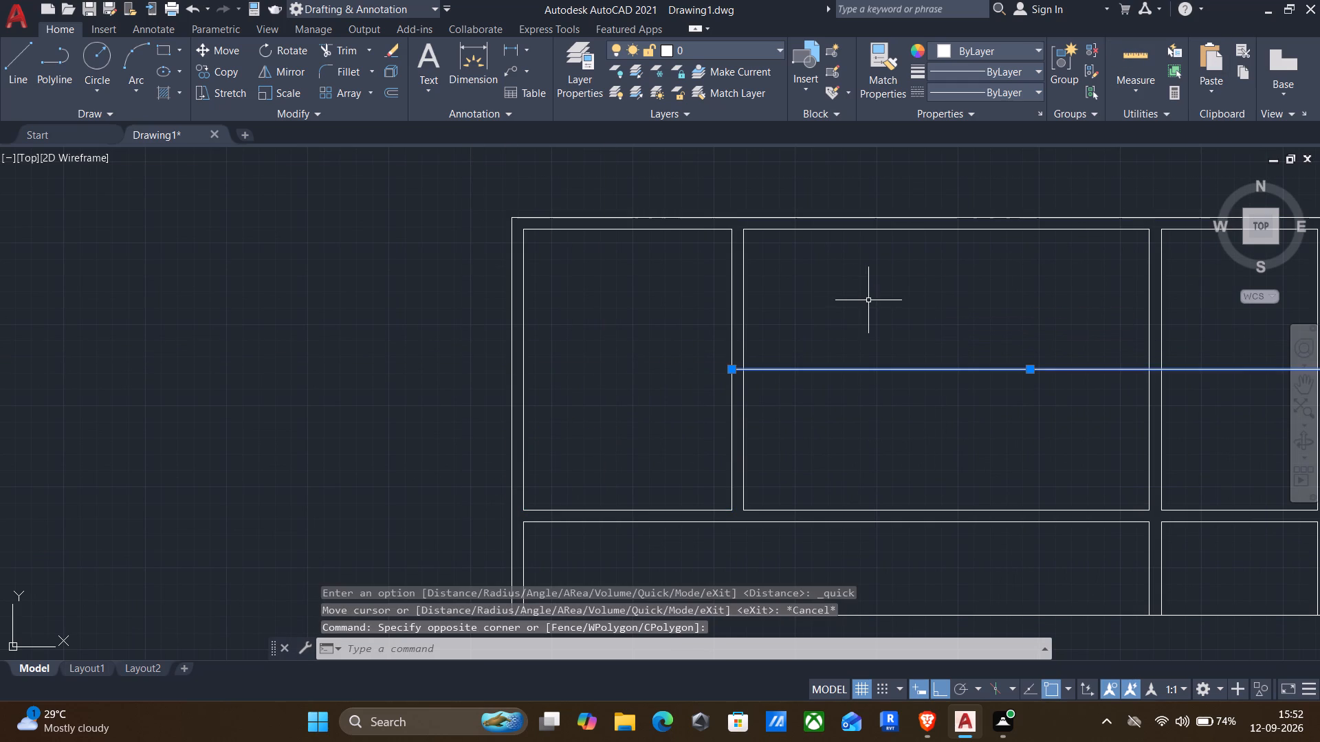
key("Delete")
Quick-measure the interior sizes of the upper middle and upper-right rooms.
left_click(1146, 71)
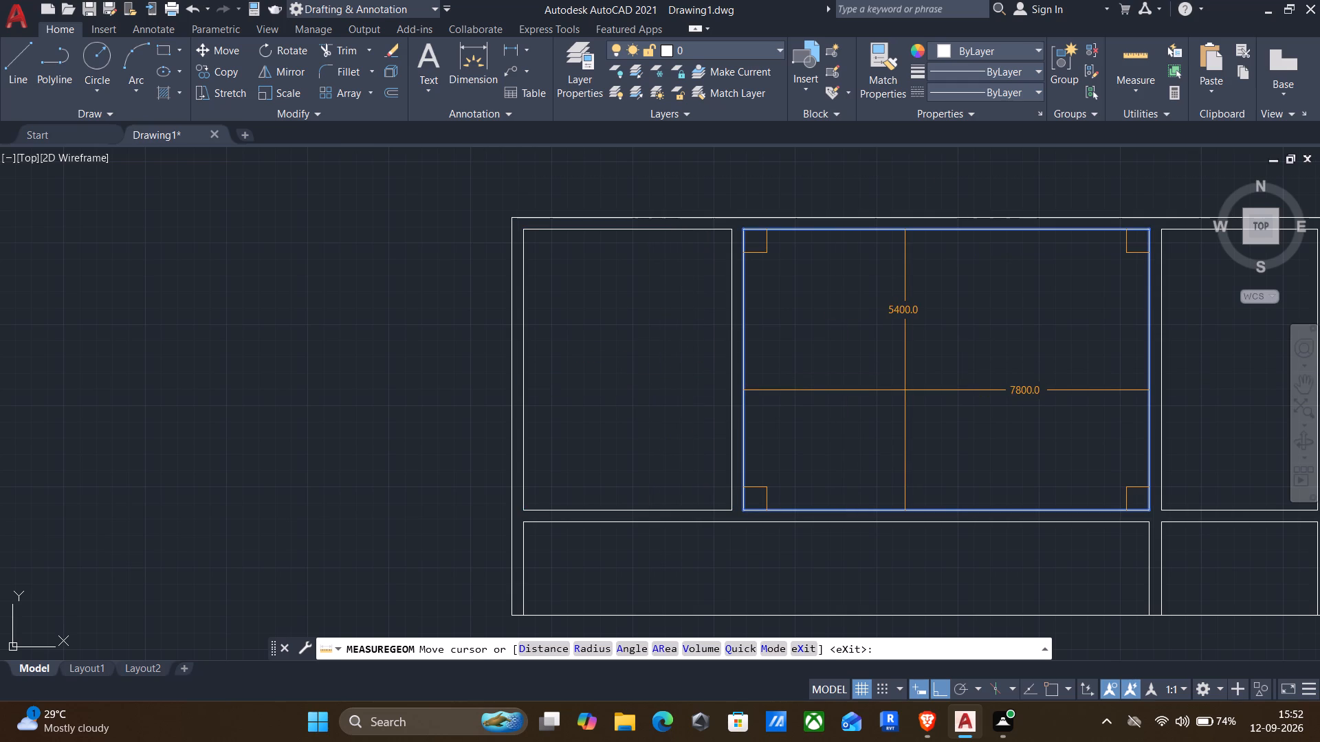
middle_click_drag(846, 429, 762, 452)
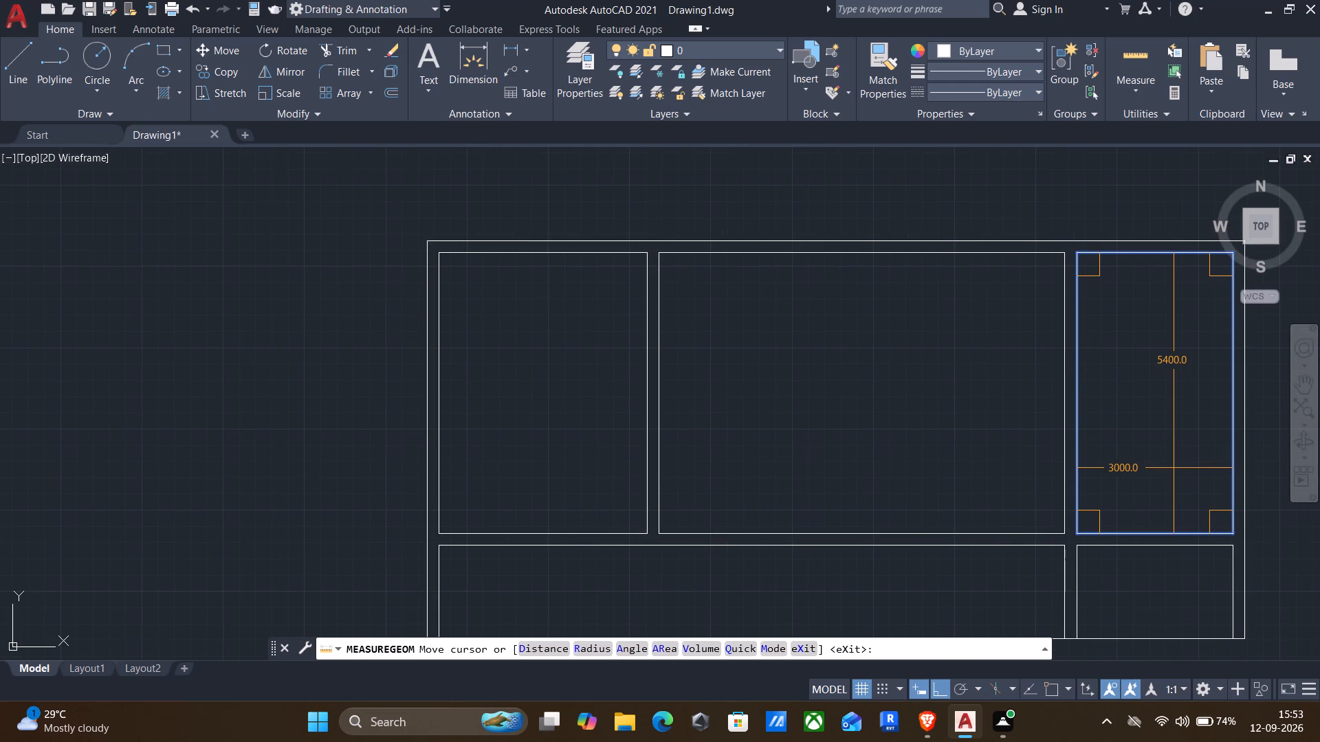
key("Escape")
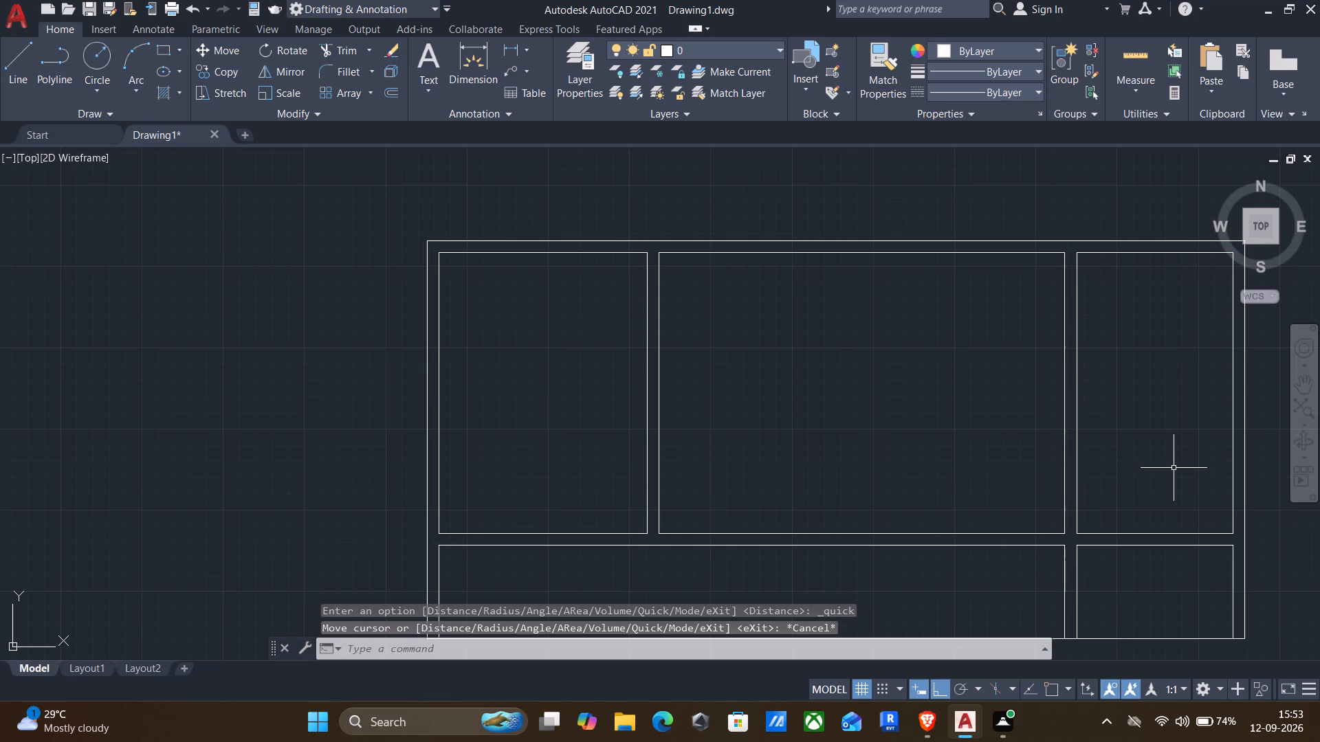
Offset the plan's top outer wall line outward by 600 mm.
scroll(970, 427, "down", 1)
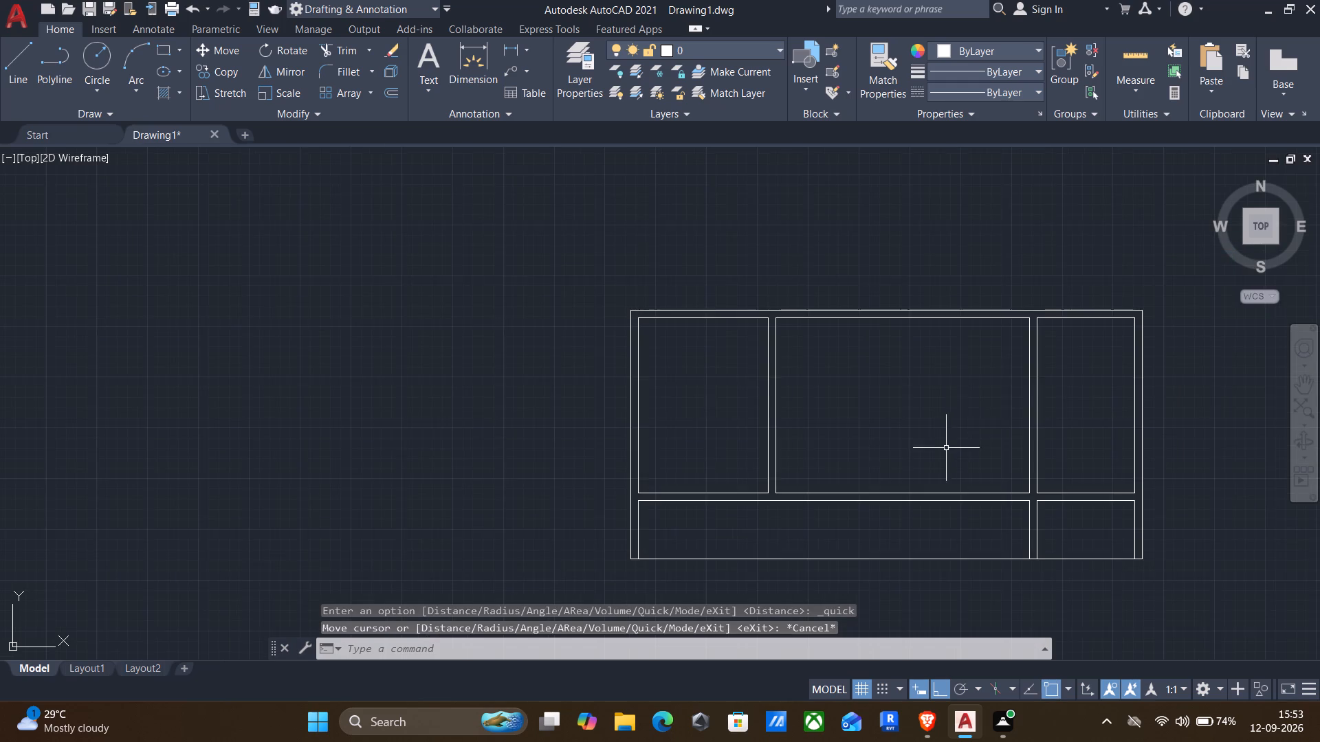
middle_click_drag(941, 449, 854, 386)
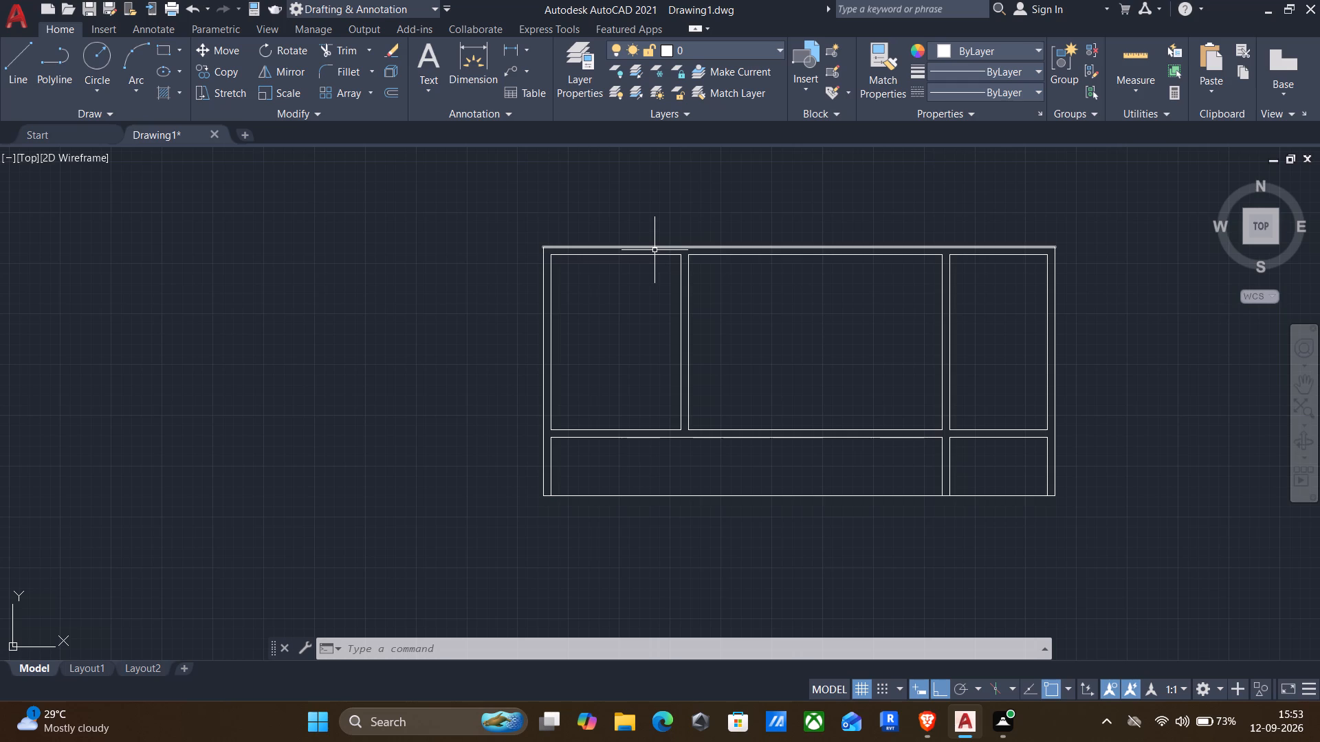
left_click(653, 244)
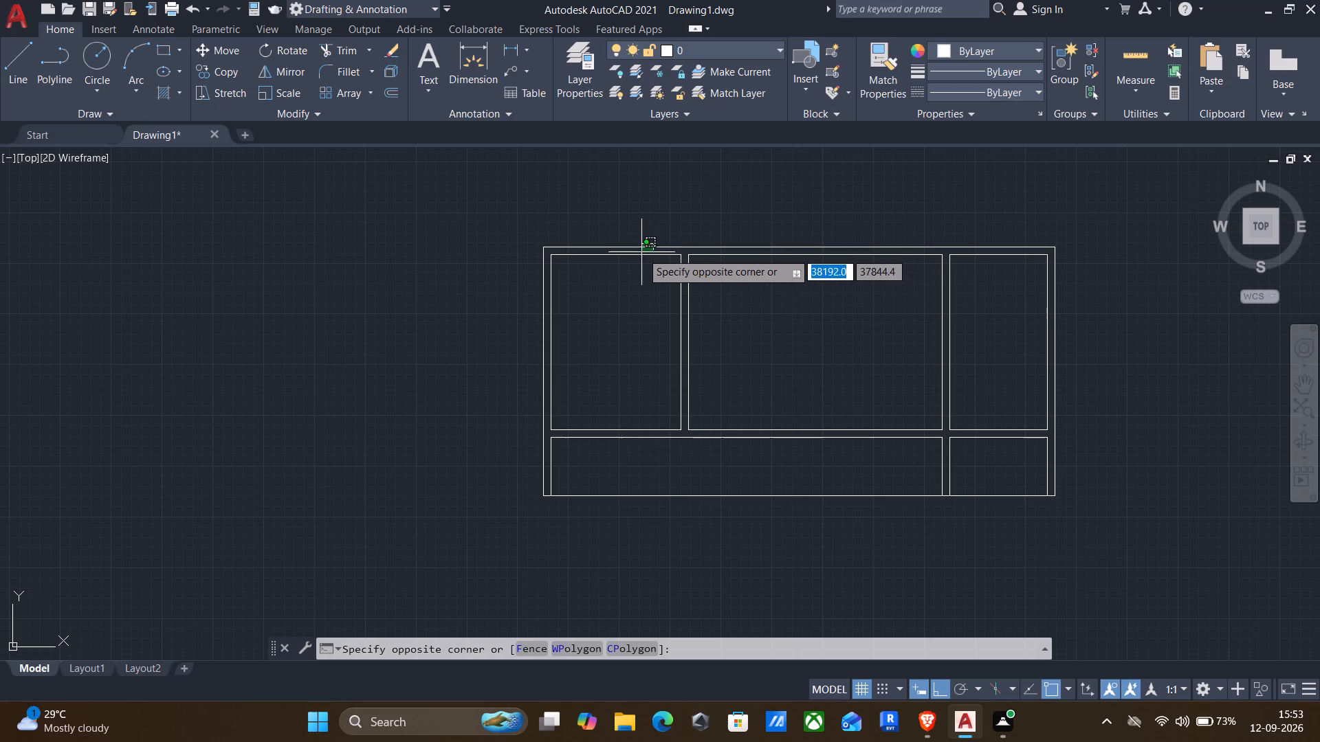
left_click(639, 252)
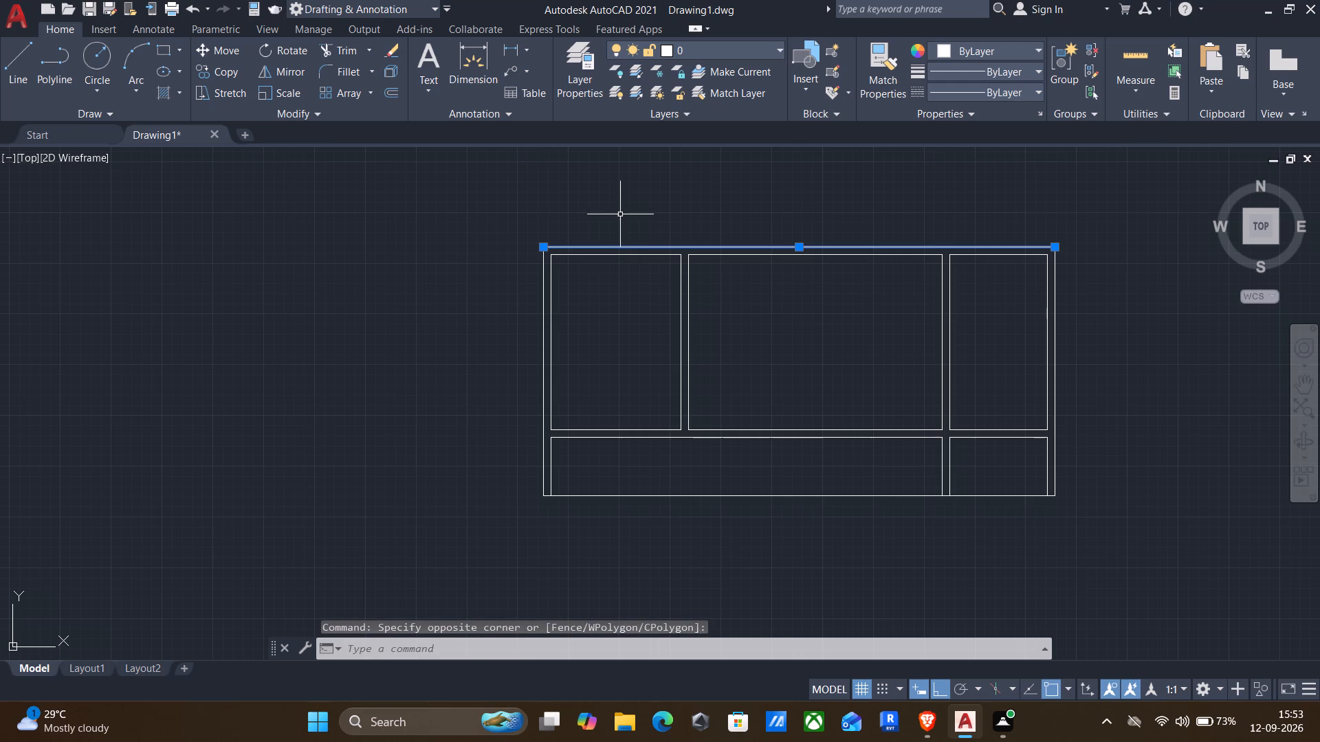
key("o")
key("Return")
left_click_drag(662, 241, 661, 234)
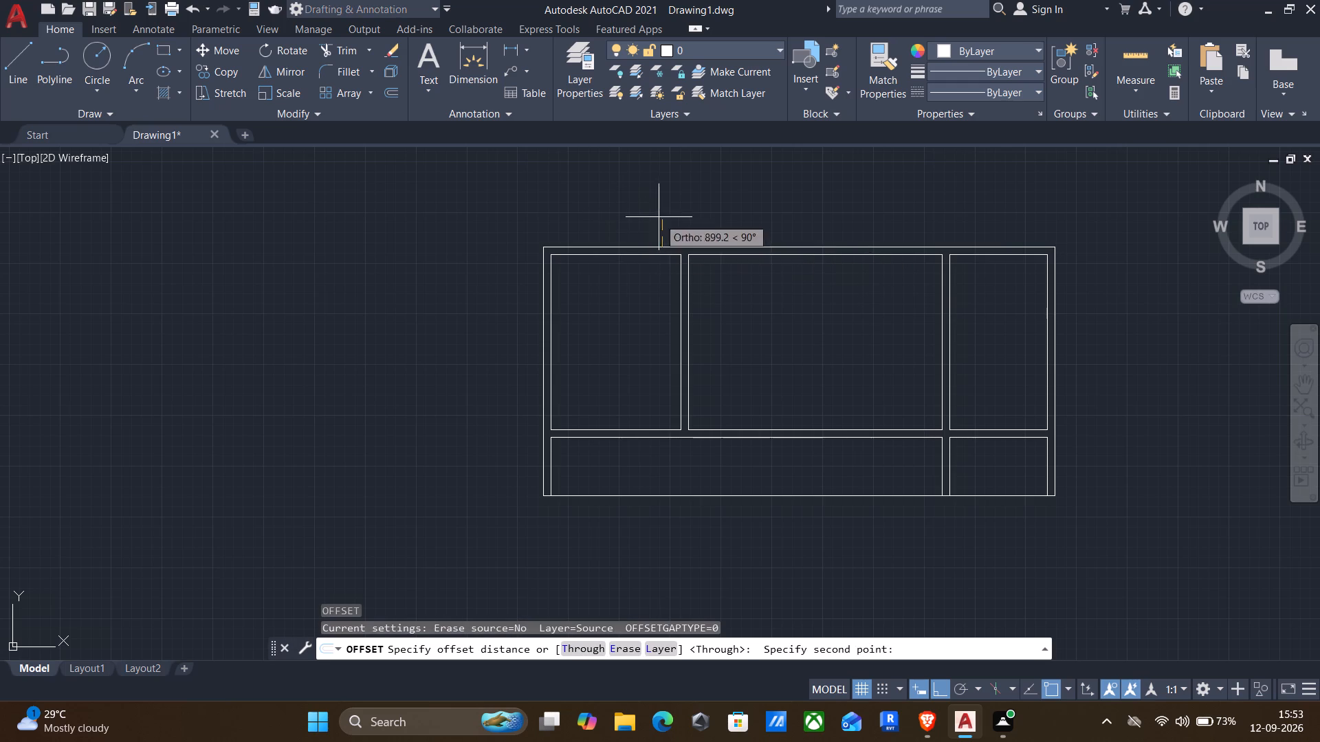
left_click_drag(659, 214, 657, 221)
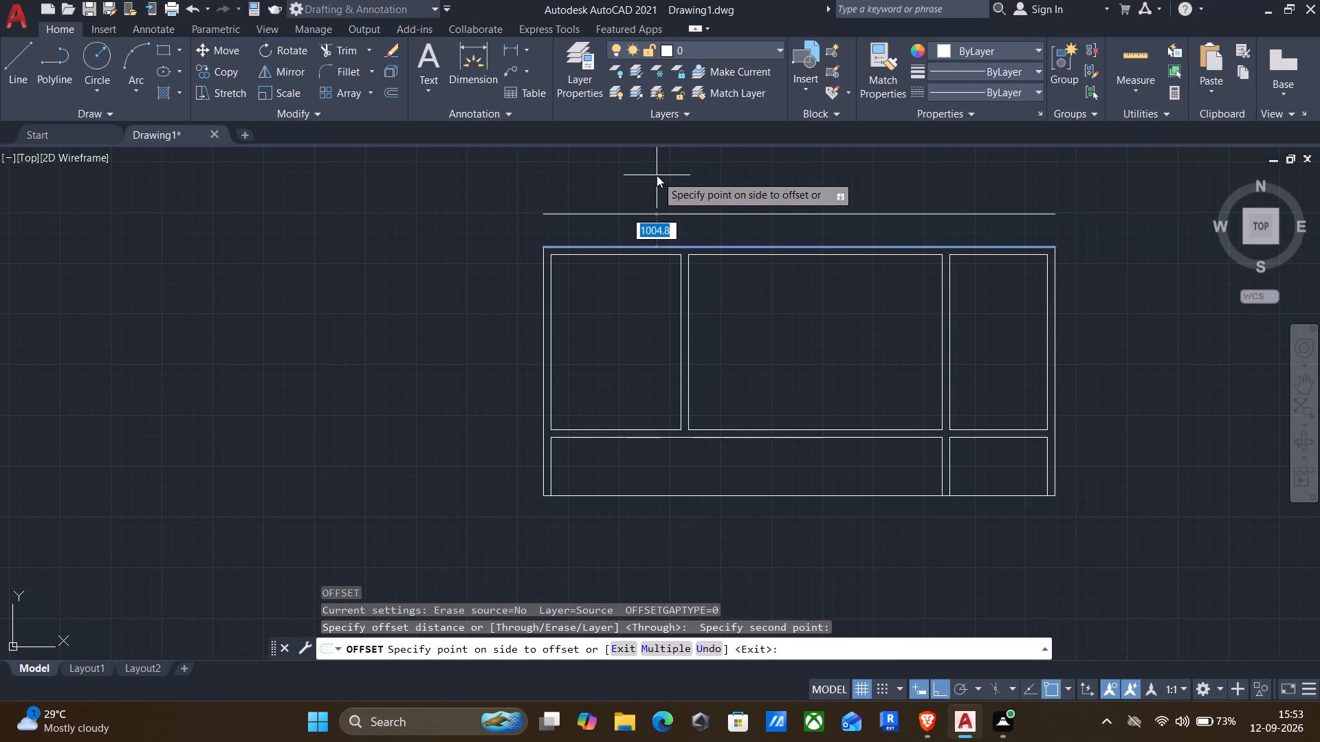
key("6")
type("00")
key("Return")
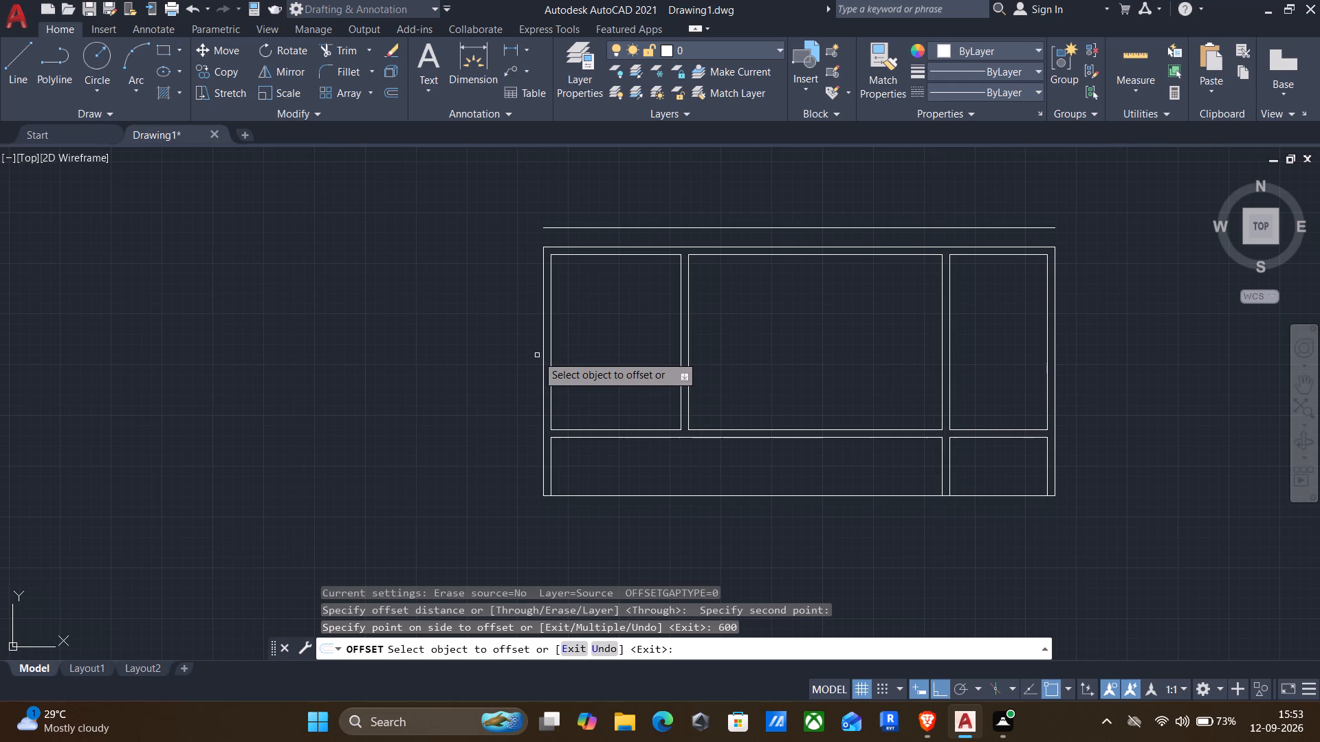
Offset the left, bottom and right outer wall lines outward by 600 mm each.
left_click_drag(543, 348, 532, 344)
key("6")
type("00")
key("Return")
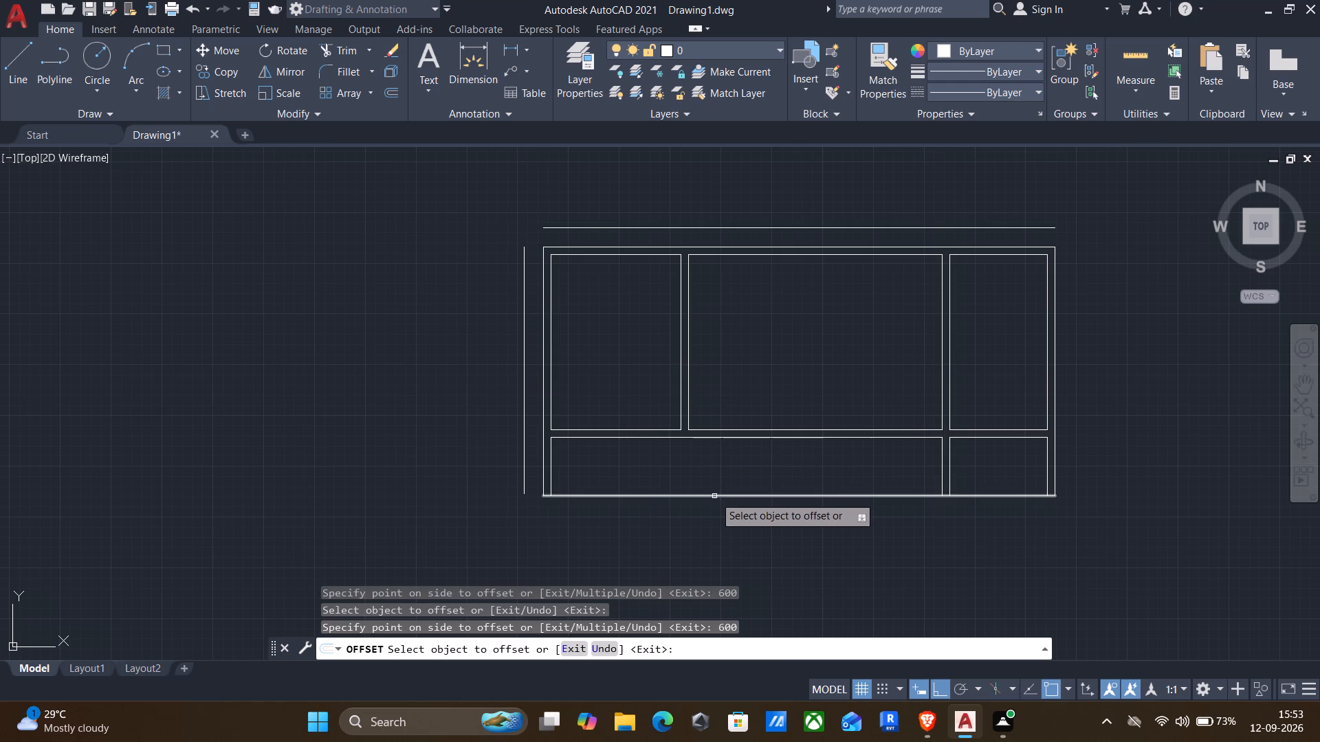
left_click(714, 496)
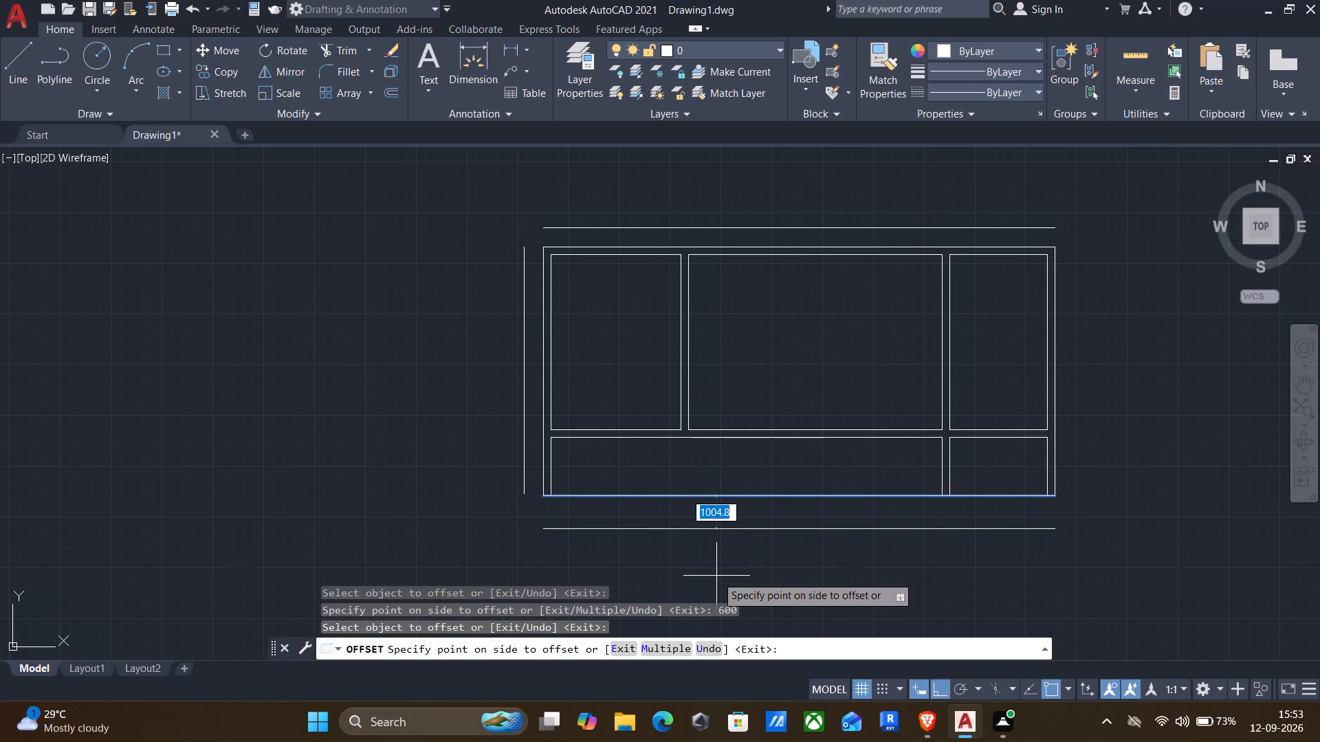
type("600")
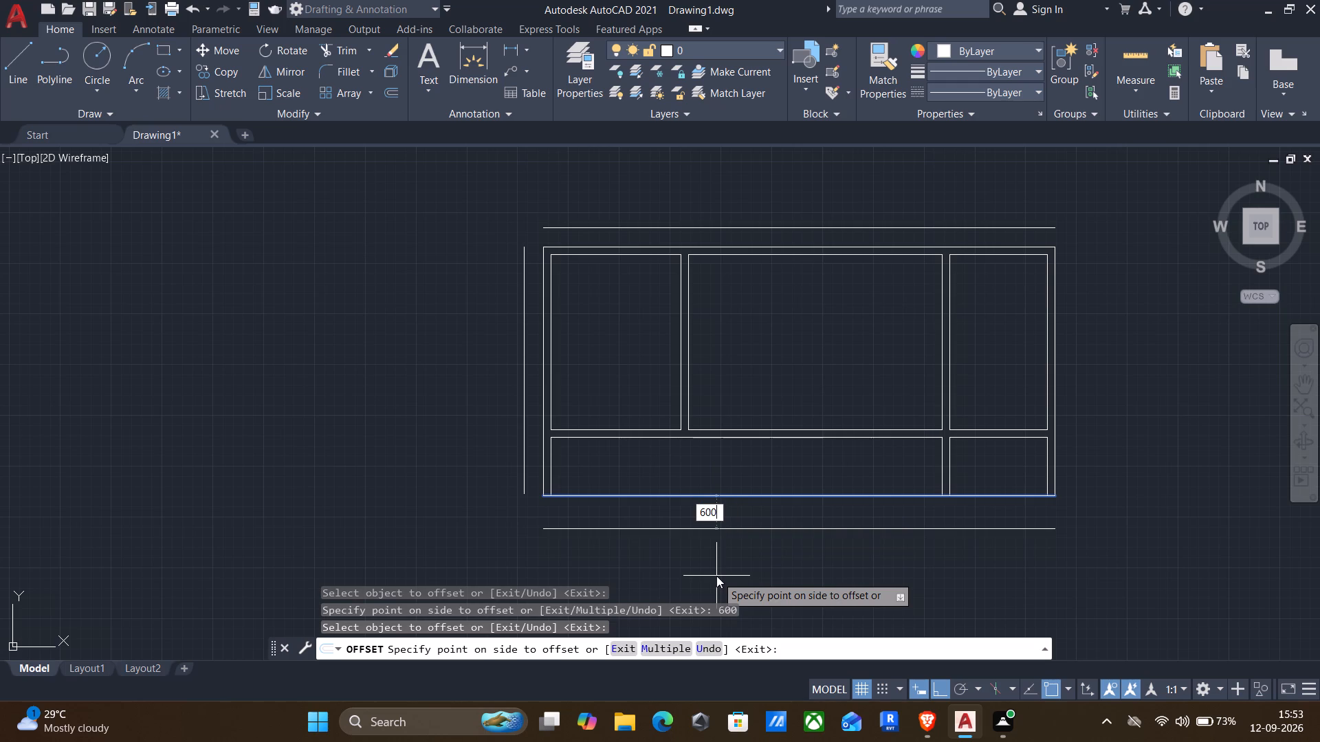
key("Return")
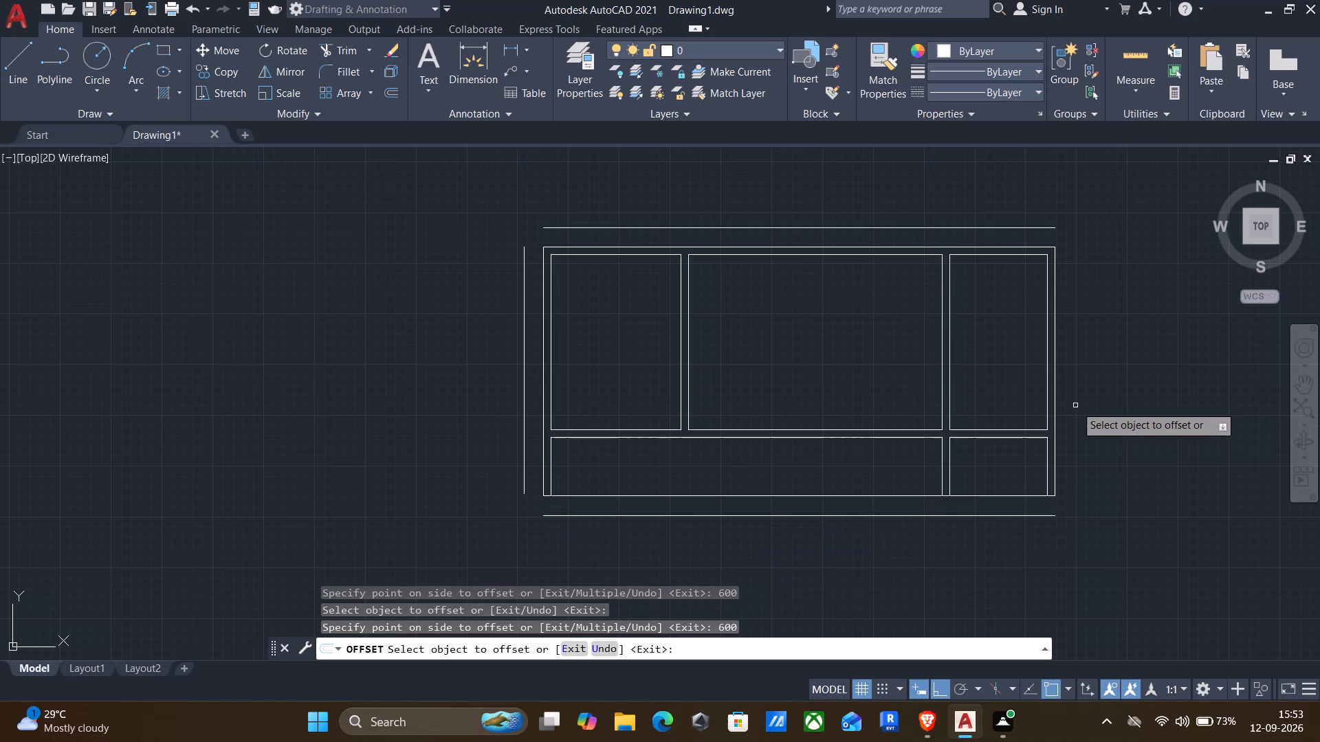
left_click(1056, 405)
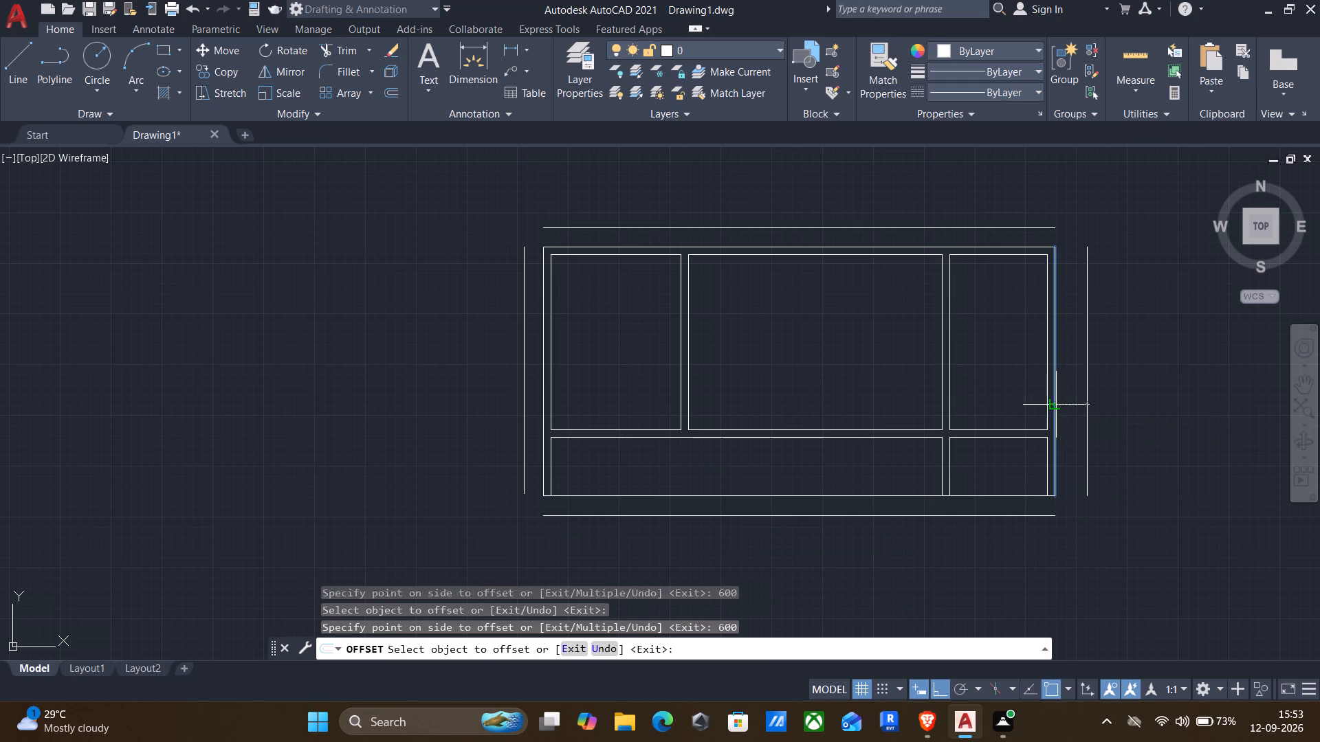
type("600")
key("Return")
key("Escape")
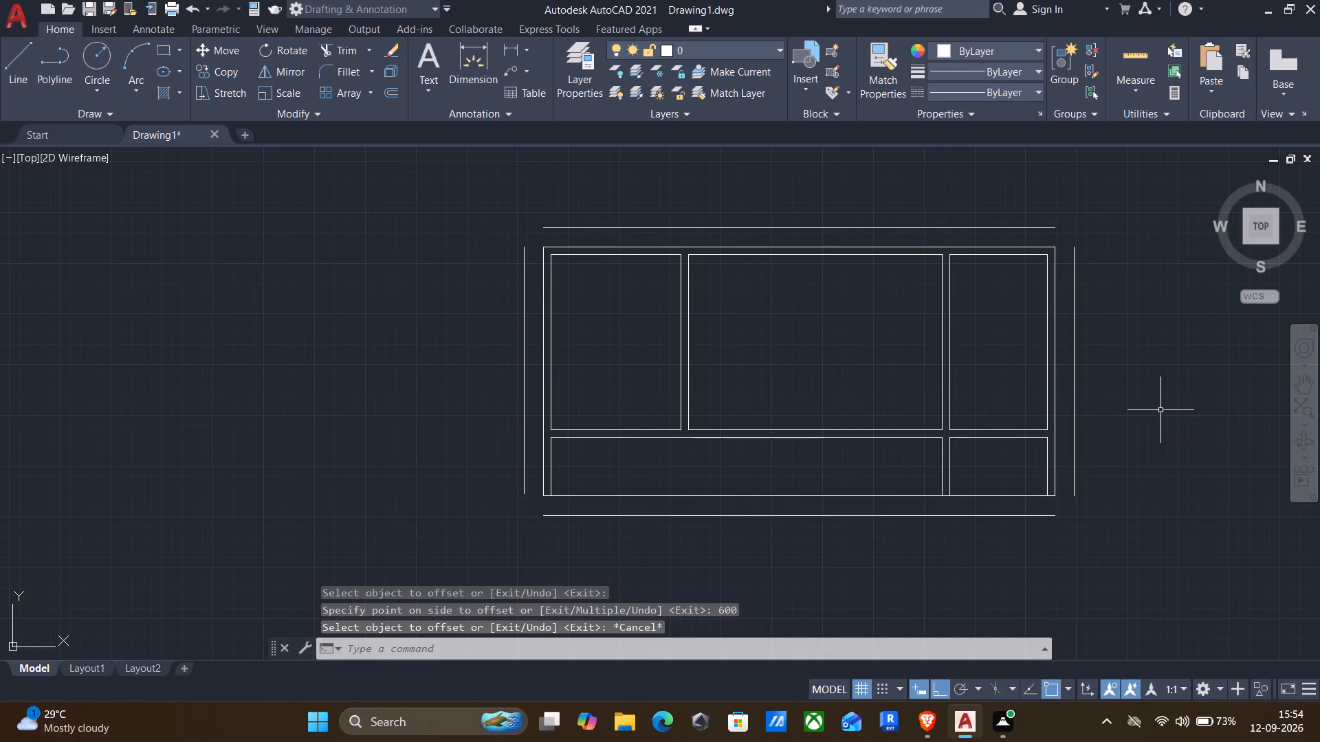
Fillet the four offset lines at radius 0 to close all corners of the surrounding outer rectangle.
key("f")
key("Return")
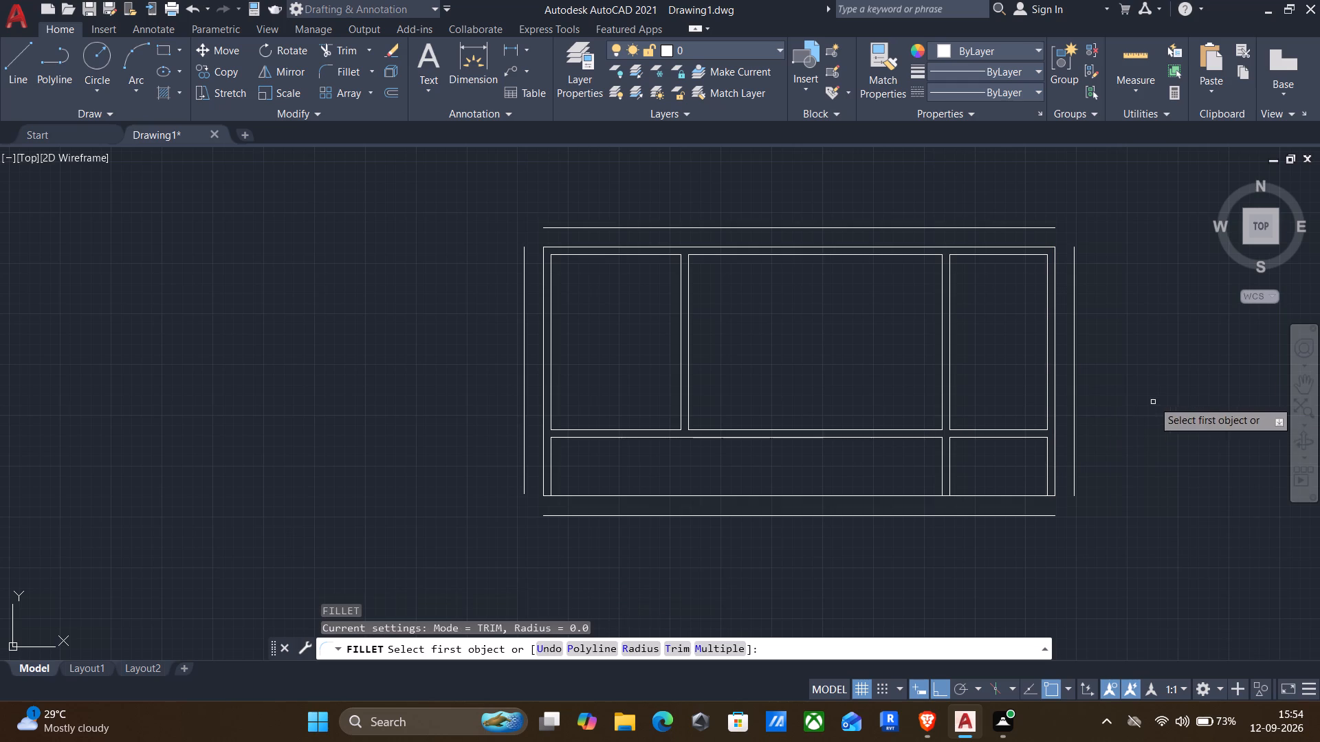
left_click(1072, 328)
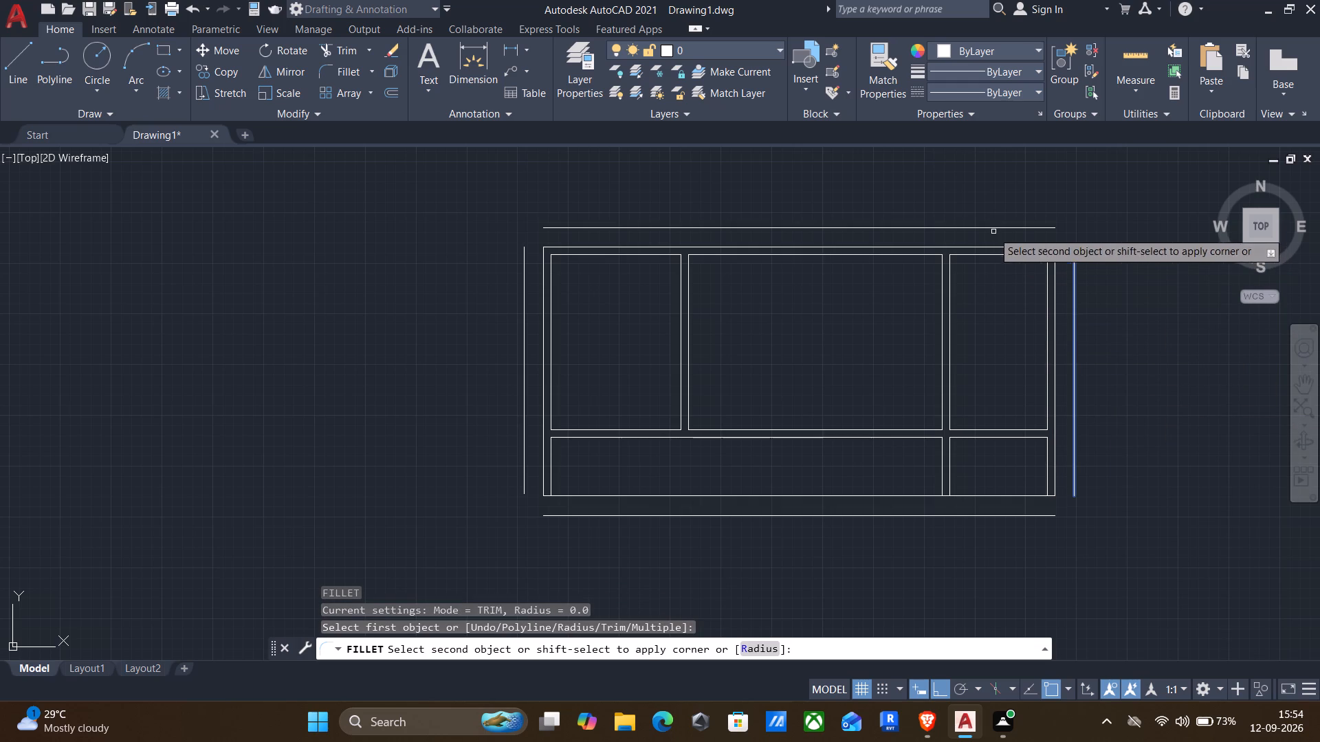
left_click(986, 228)
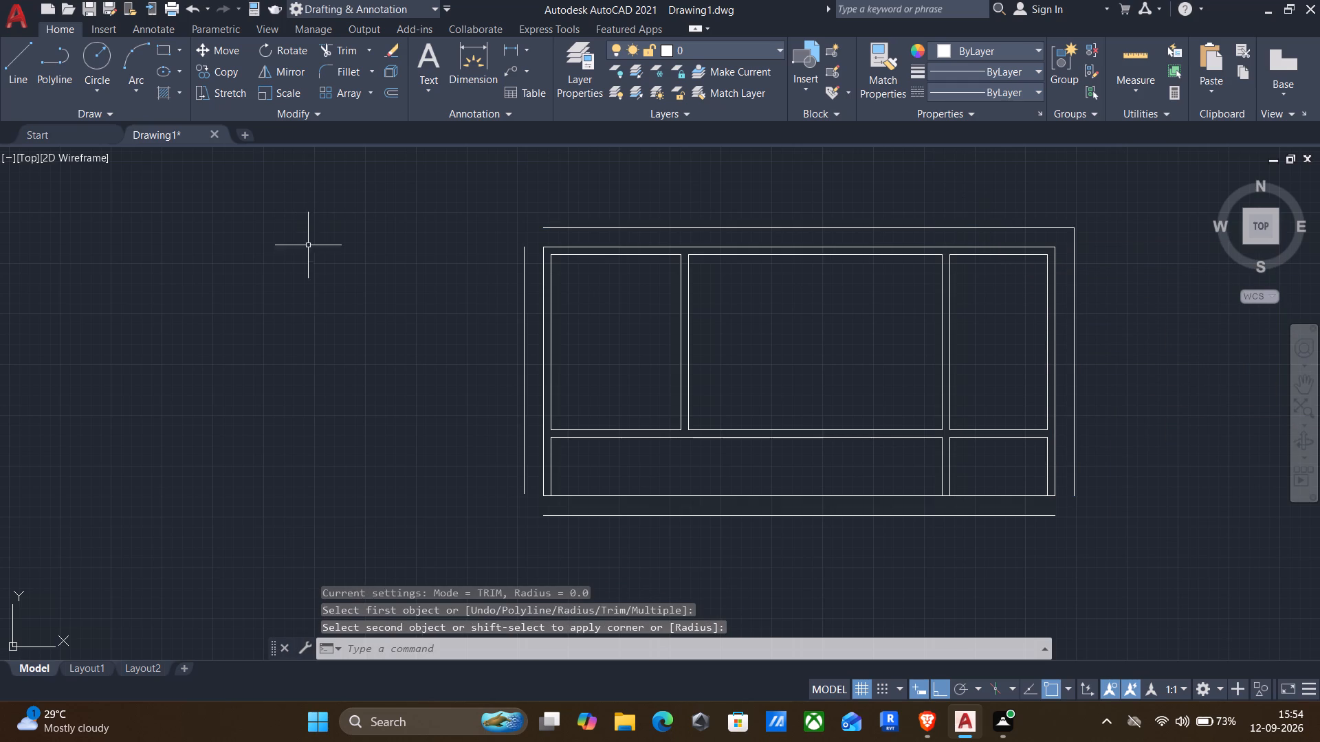
key("Return")
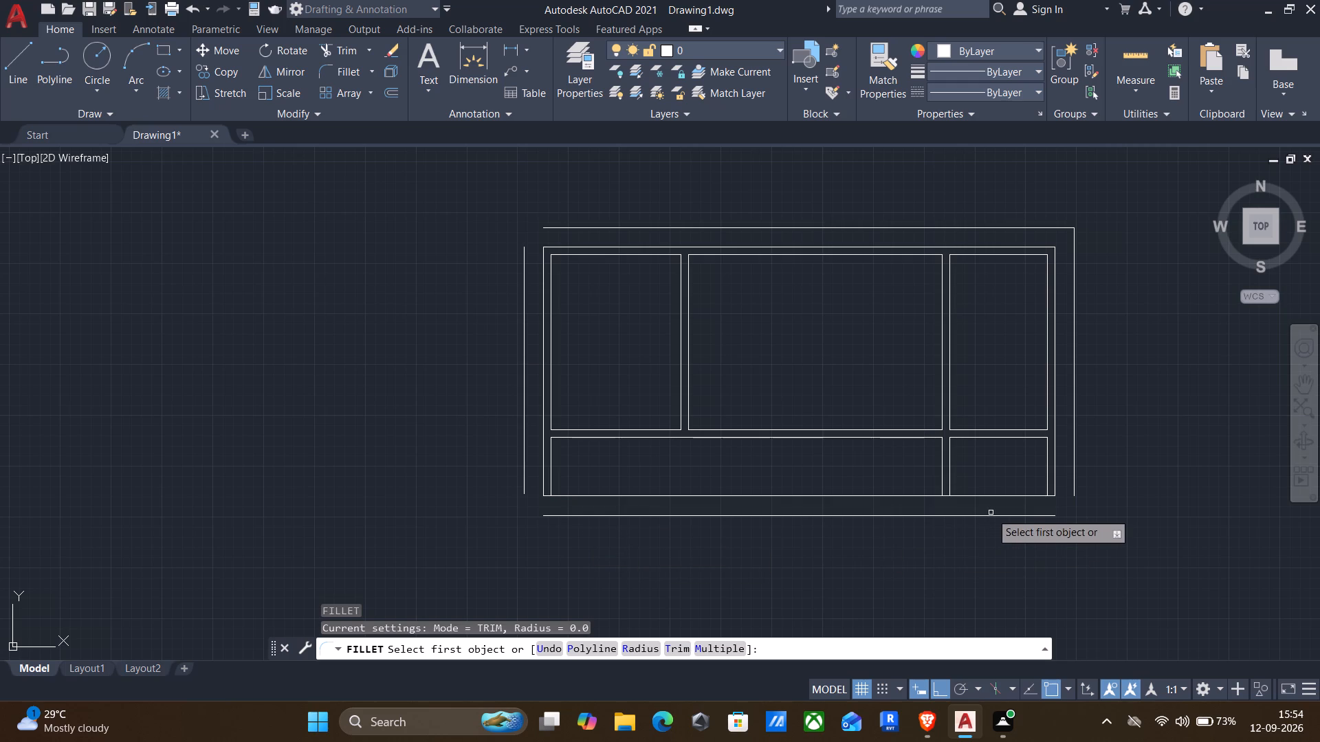
left_click(978, 516)
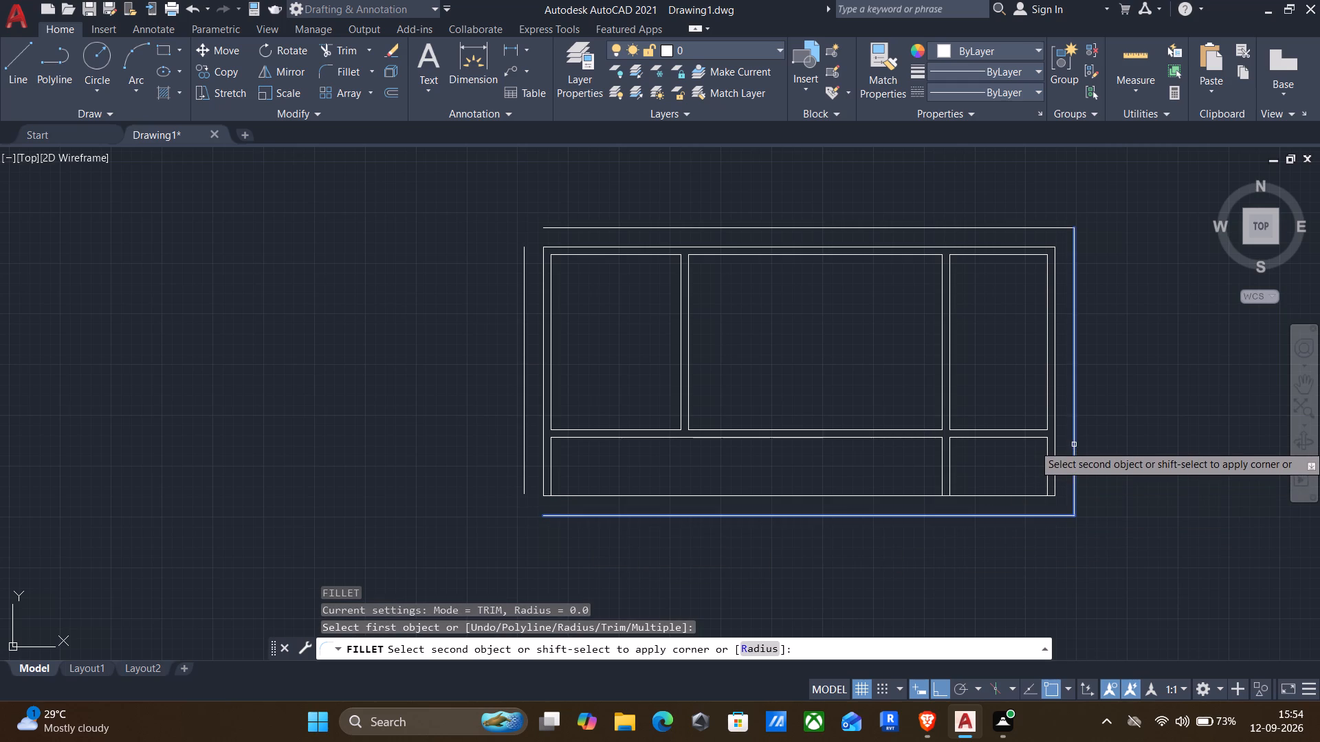
left_click(1074, 445)
key("Return")
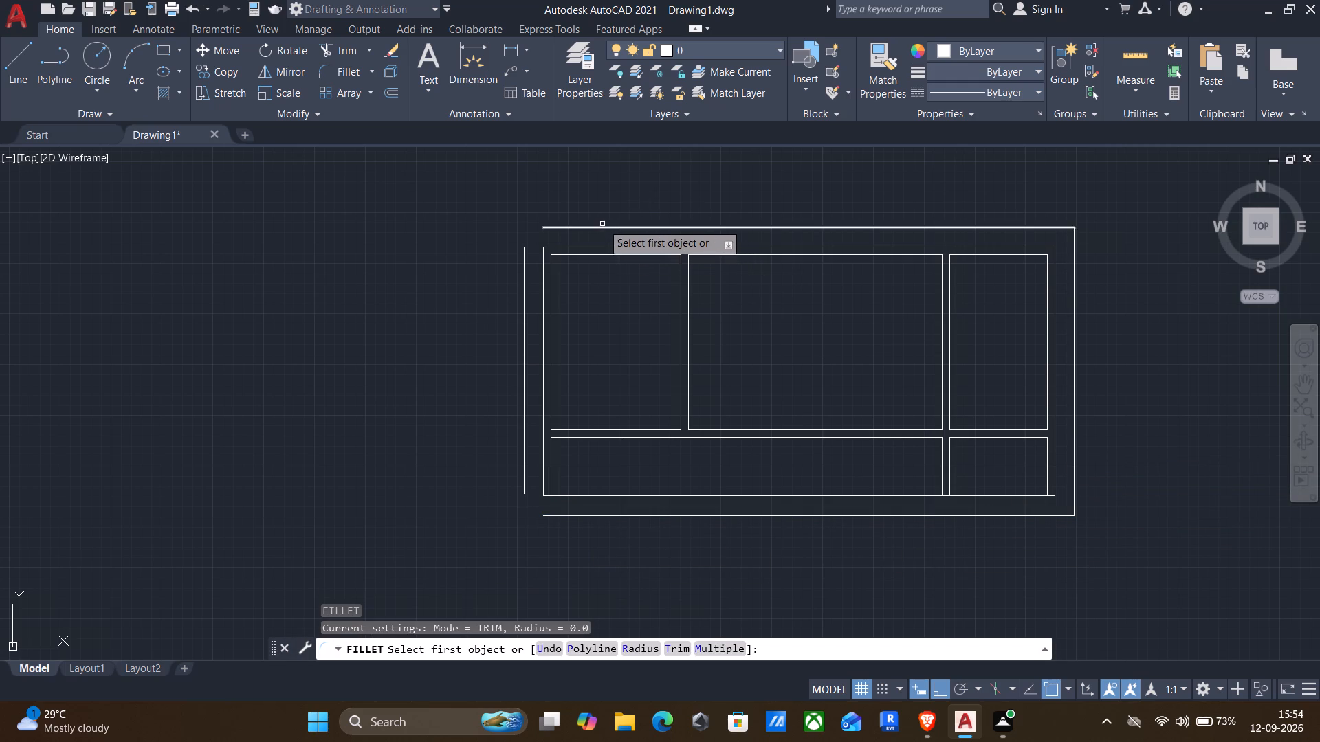
left_click(595, 228)
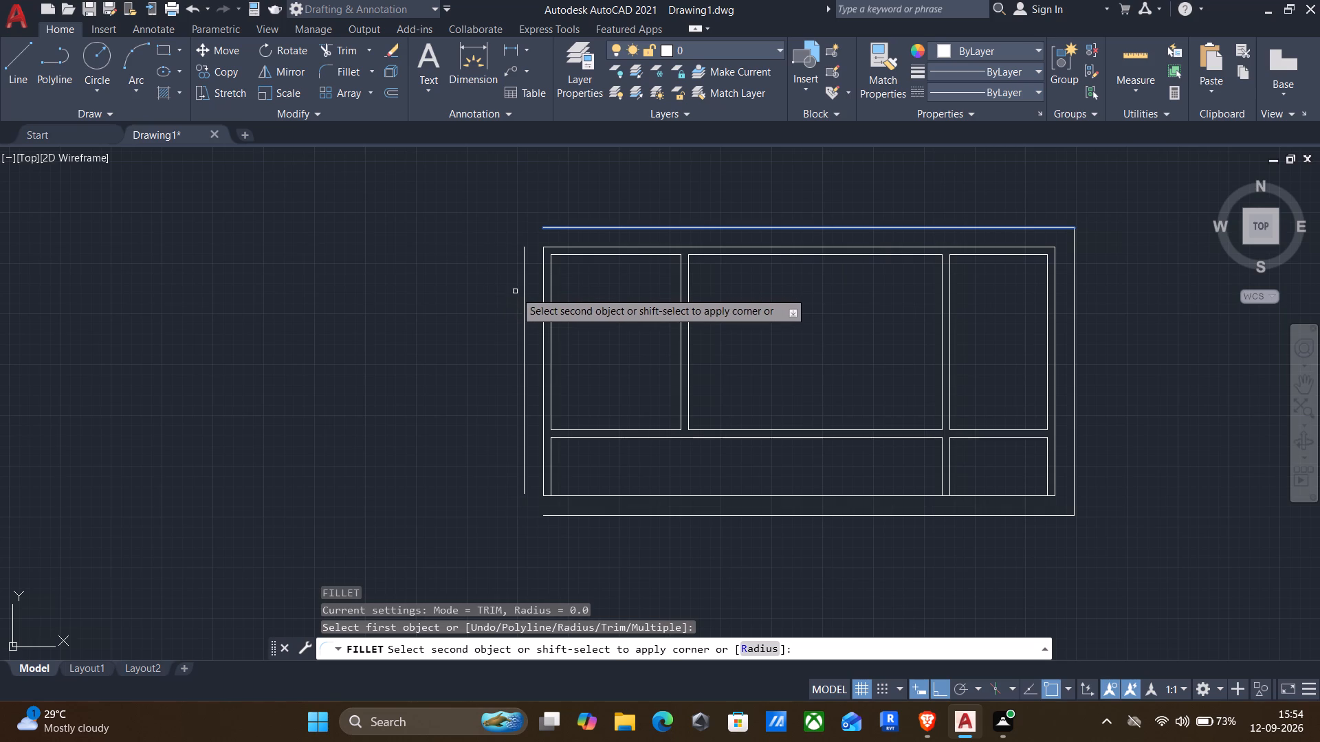
left_click(522, 300)
key("Return")
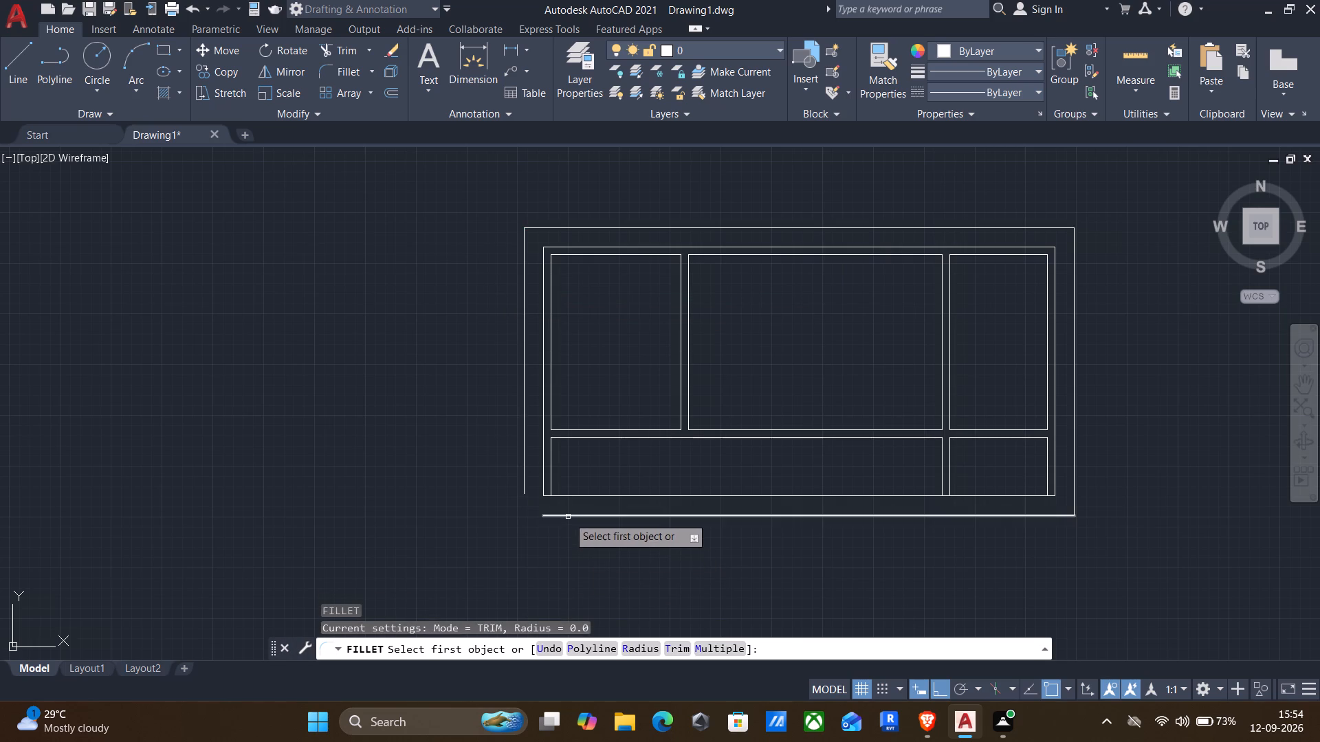
left_click(568, 517)
left_click(524, 467)
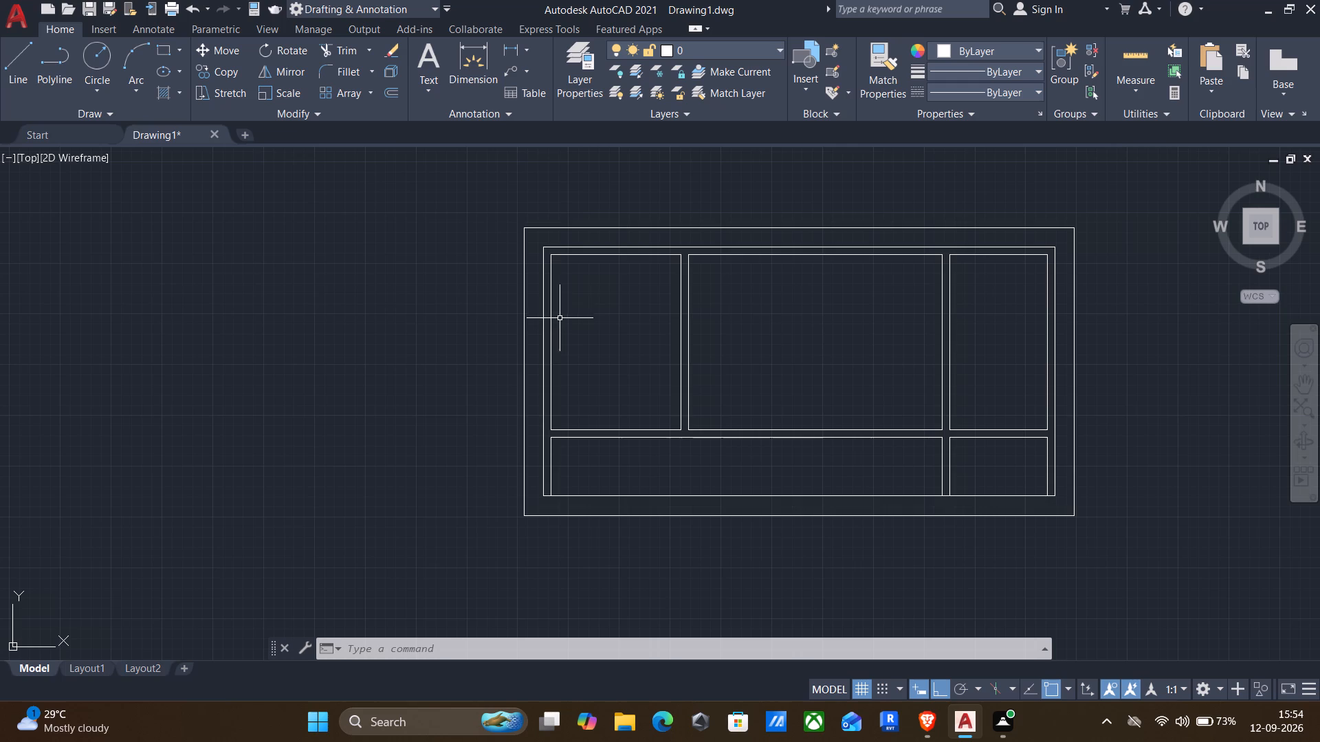
Draw a line across the top outer wall's thickness from the upper-left room's inner left corner.
middle_click_drag(550, 277, 563, 337)
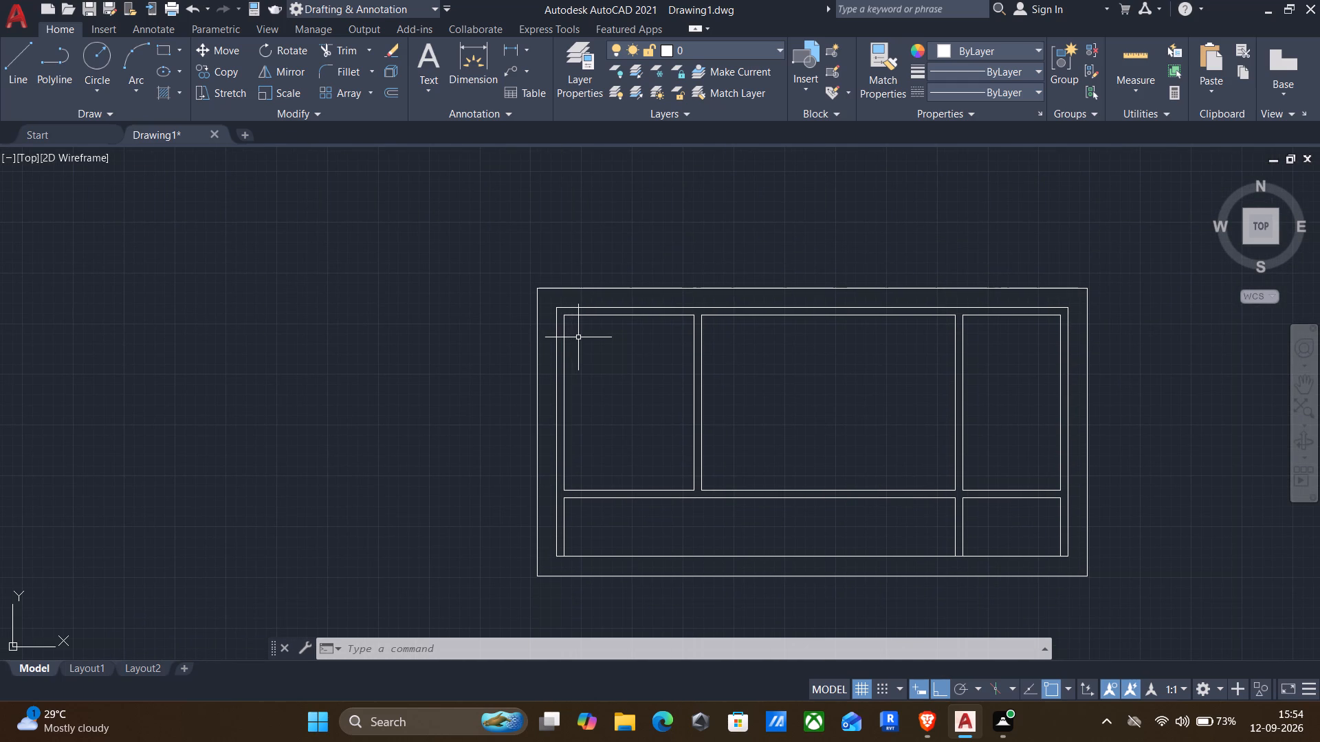
key("l")
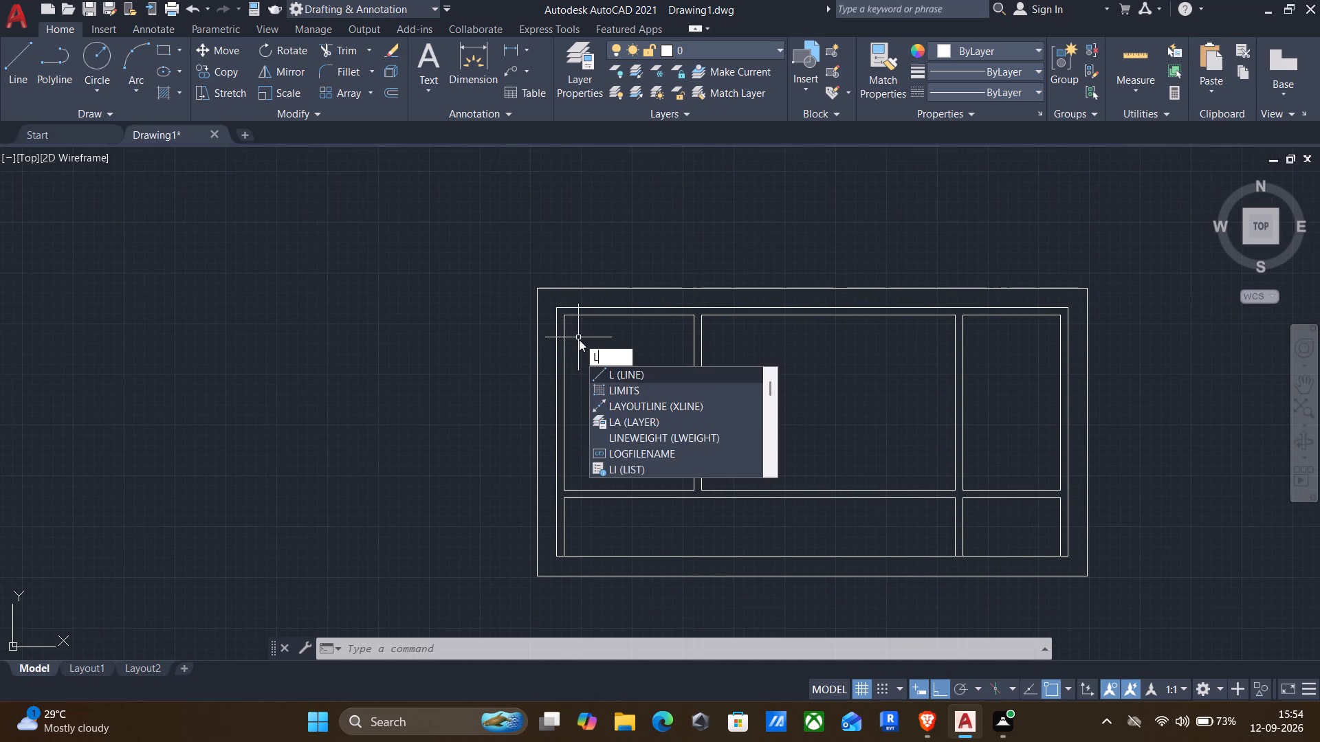
key("Return")
scroll(569, 317, "up", 2)
left_click(553, 315)
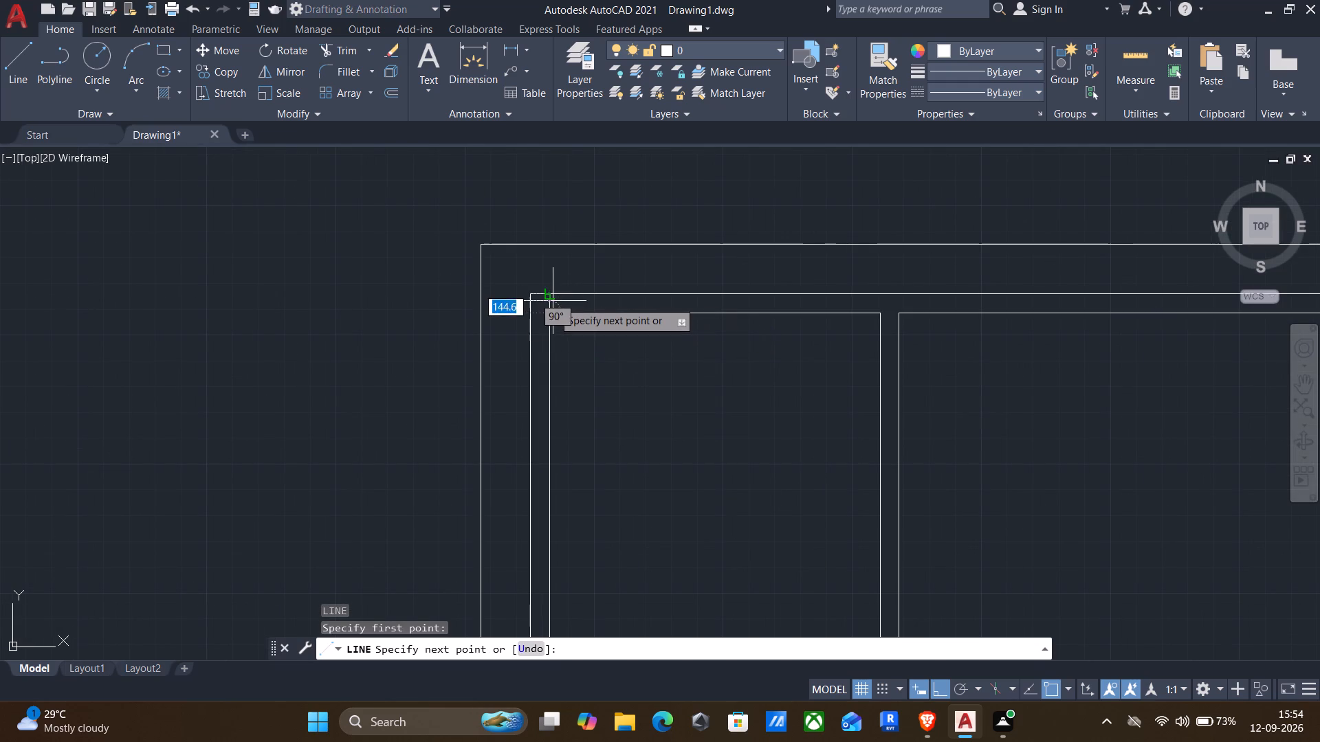
scroll(553, 296, "up", 2)
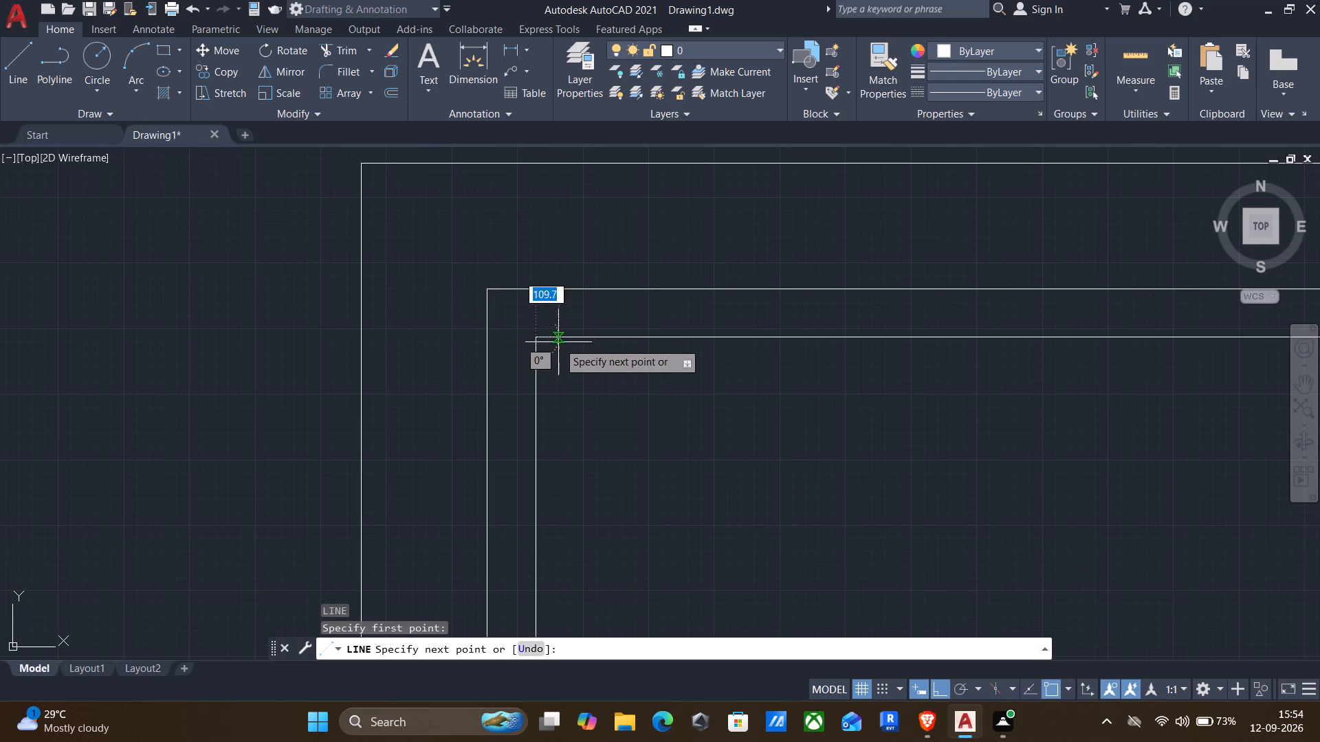
left_click(537, 293)
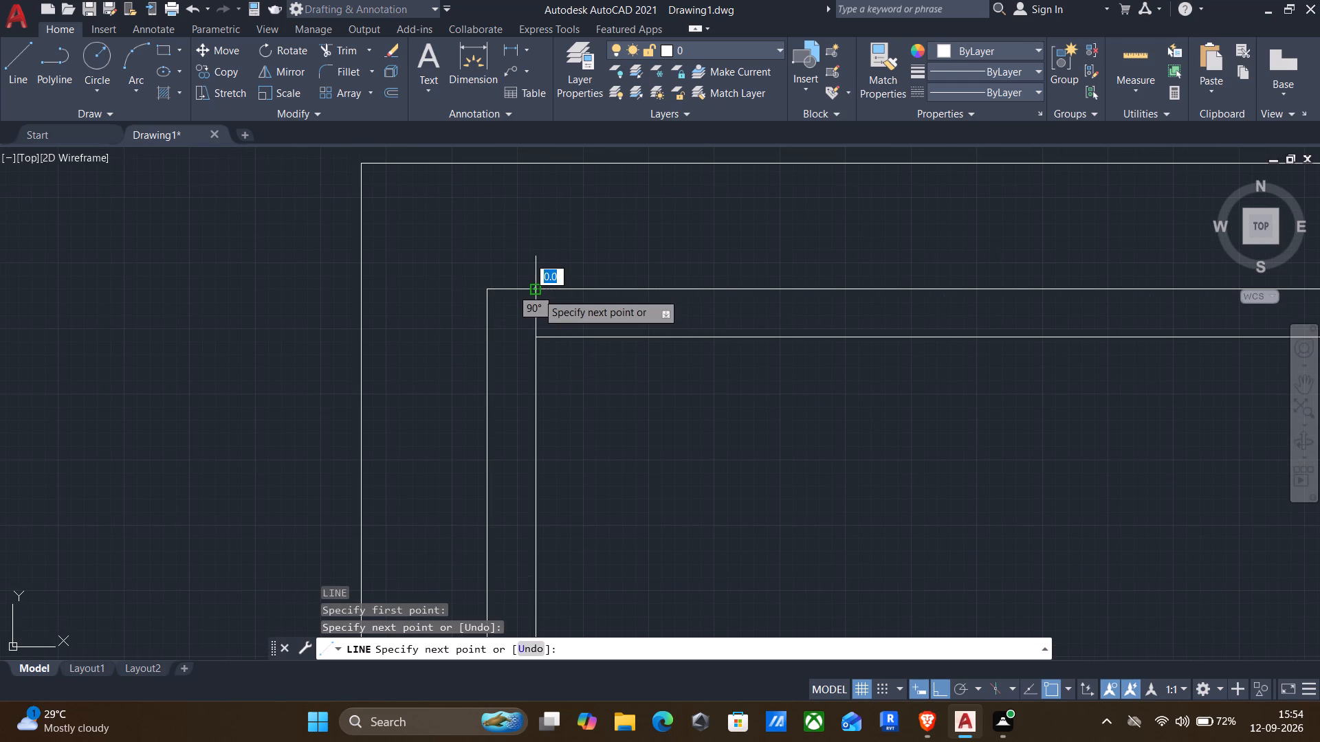
key("Return")
Offset the short line at the upper-left room's left corner 900 mm to the right within the top wall.
scroll(557, 337, "down", 1)
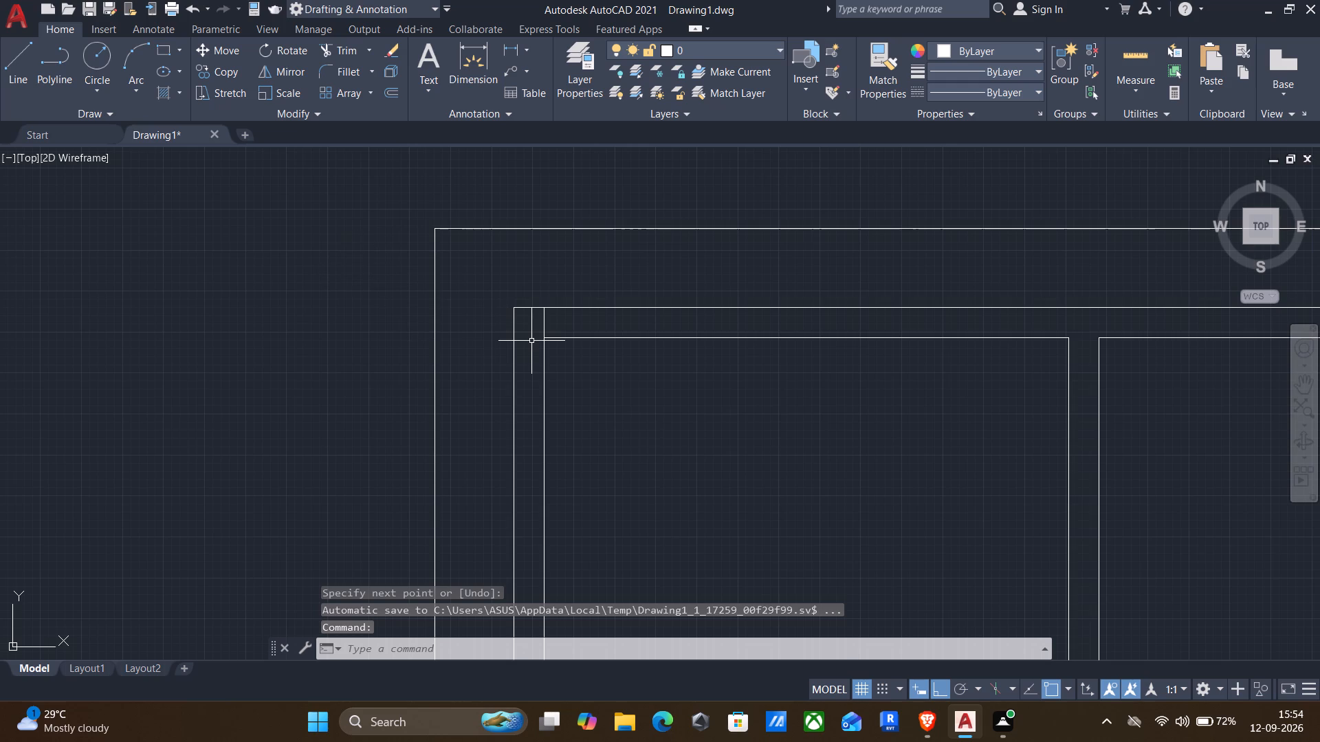
key("o")
key("Return")
scroll(462, 330, "up", 2)
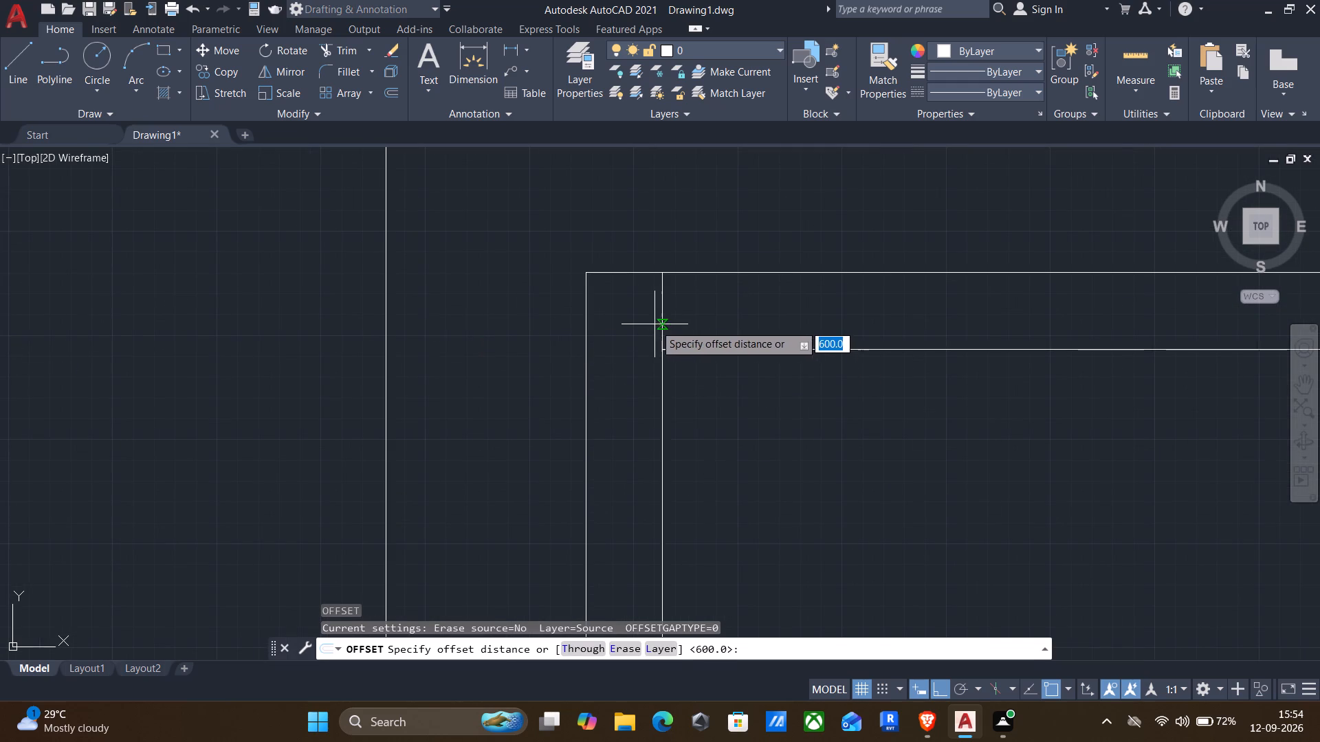
left_click_drag(663, 323, 669, 321)
left_click(700, 313)
left_click(663, 318)
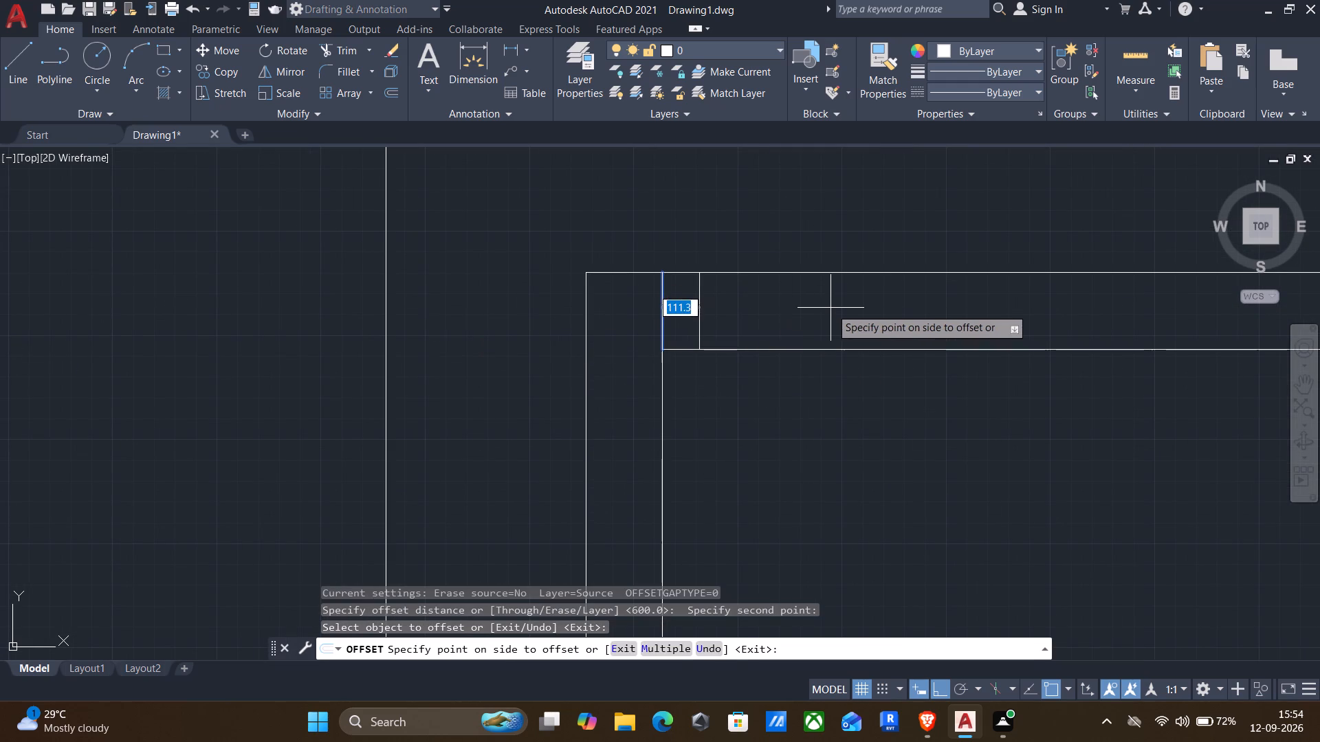
type("900")
key("Return")
scroll(863, 358, "down", 1)
middle_click_drag(876, 387, 869, 387)
middle_click_drag(865, 387, 848, 390)
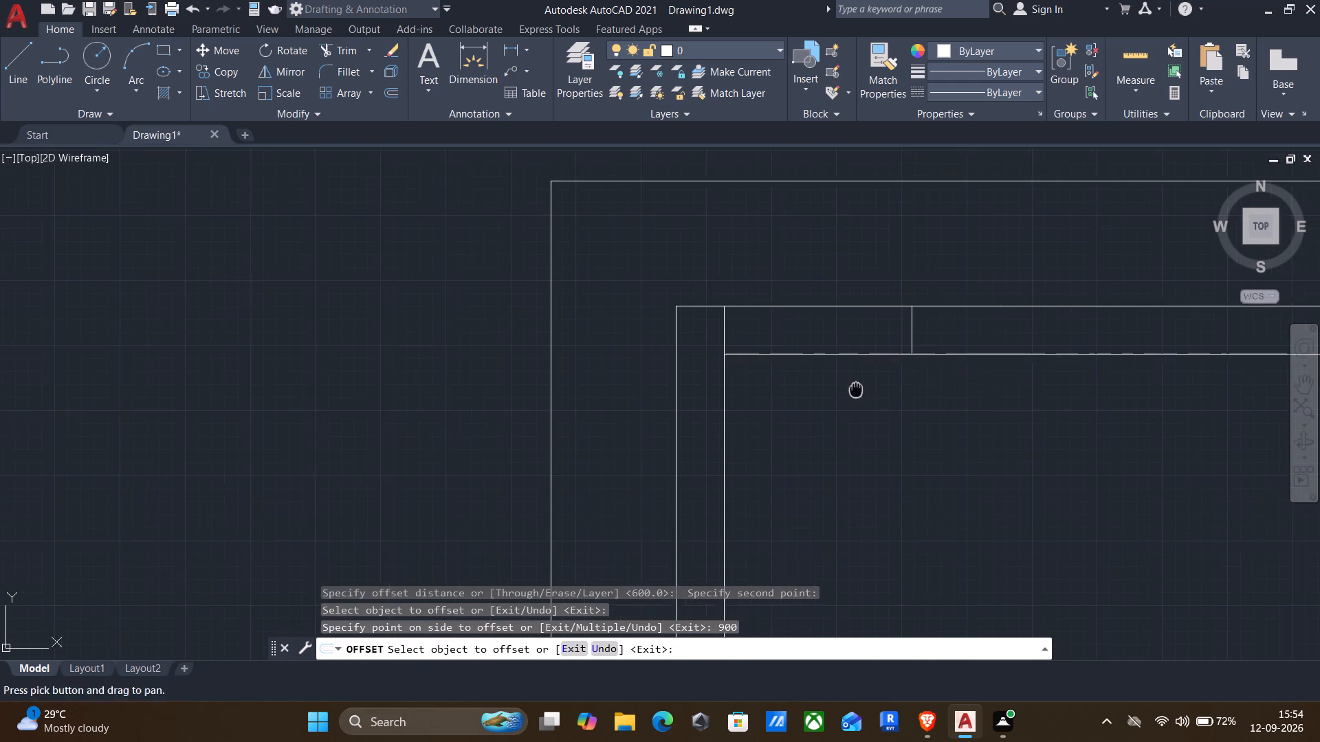
middle_click_drag(848, 390, 809, 396)
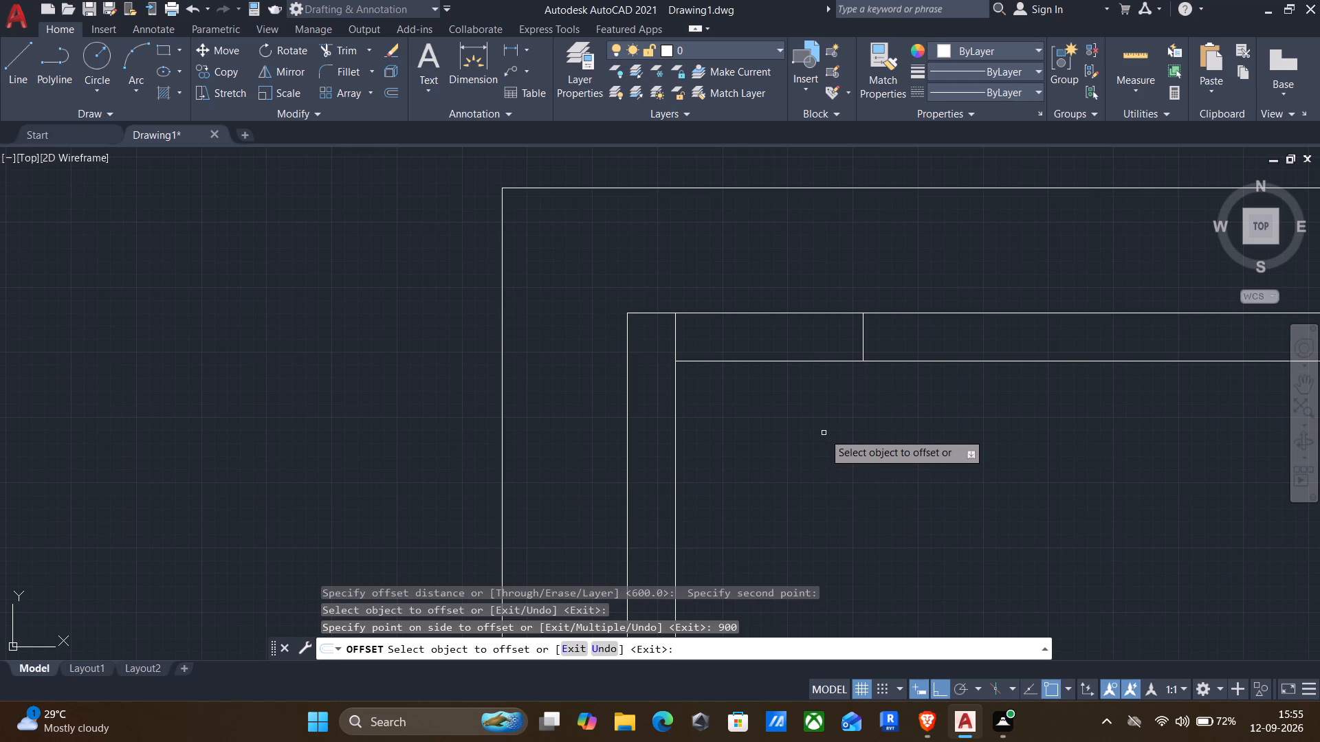
middle_click_drag(824, 433, 738, 442)
scroll(738, 442, "down", 1)
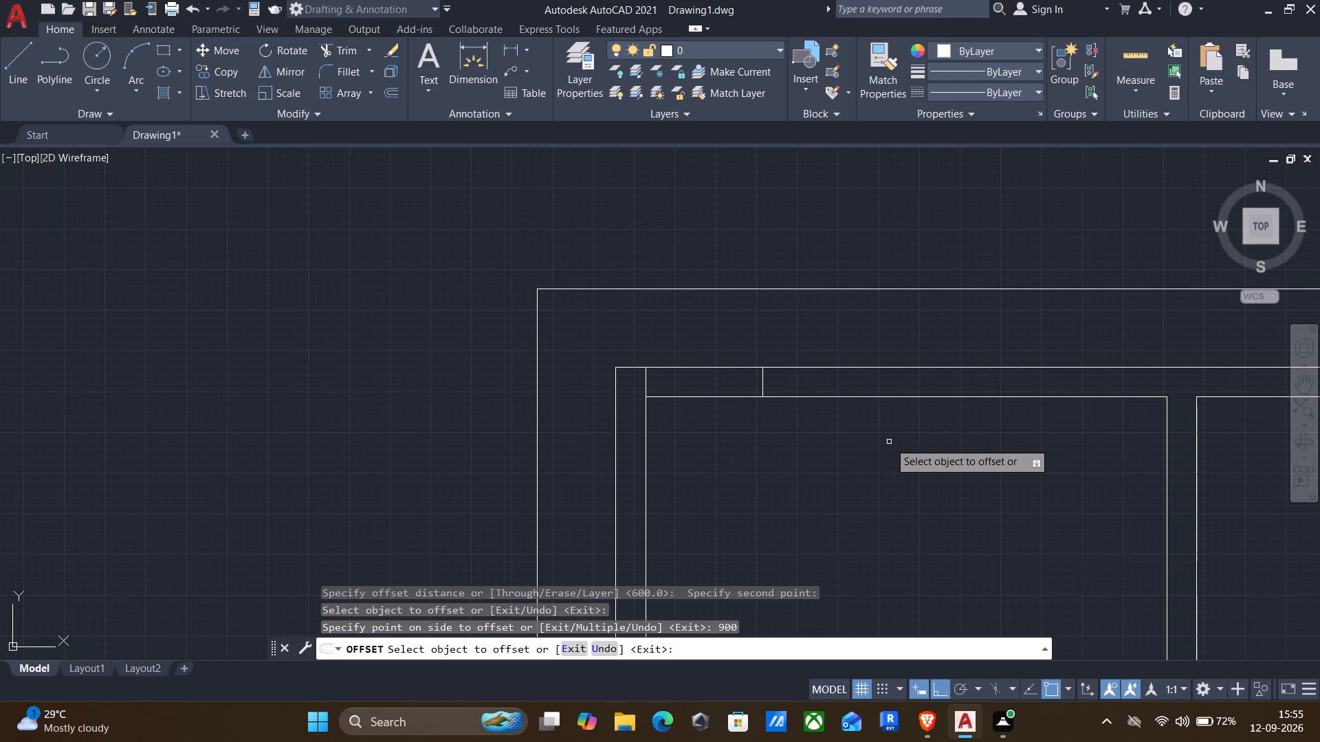
key("Escape")
Draw a line across the top wall's thickness from the upper-left room's inner right corner.
key("l")
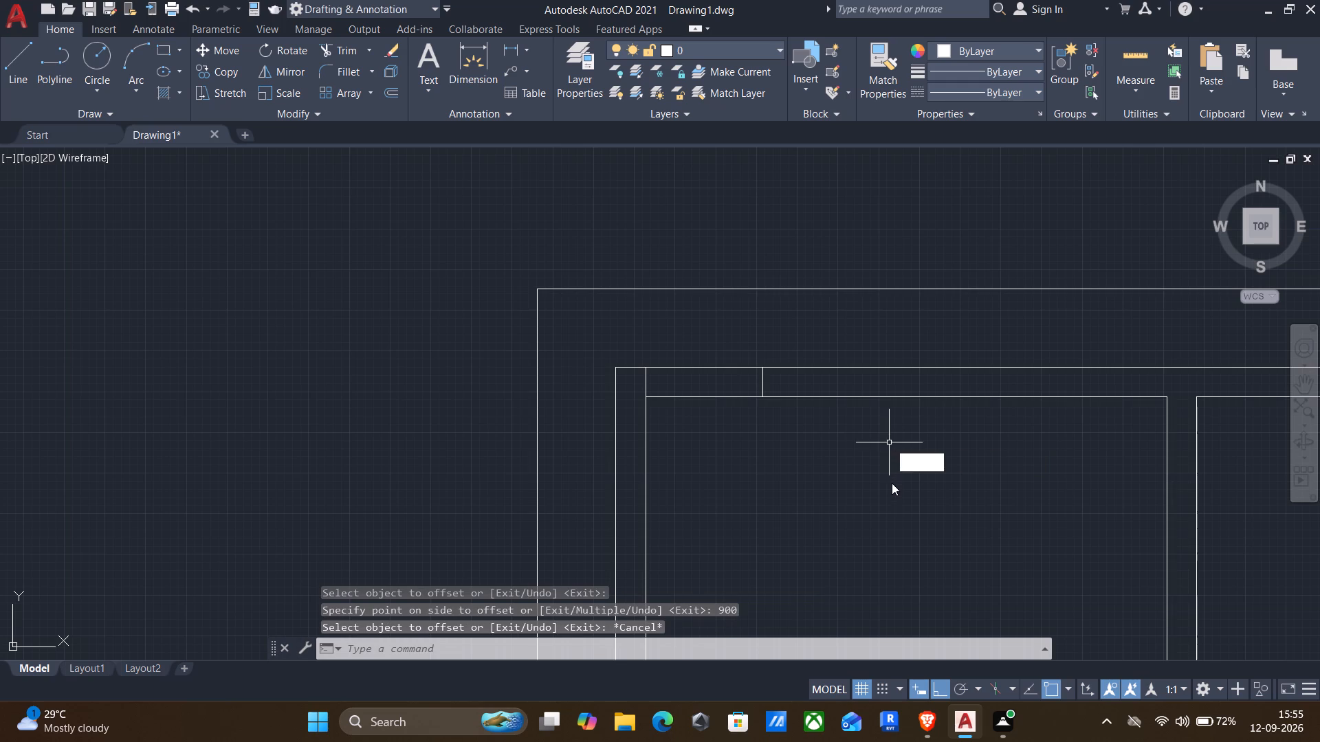
key("Return")
left_click(1167, 390)
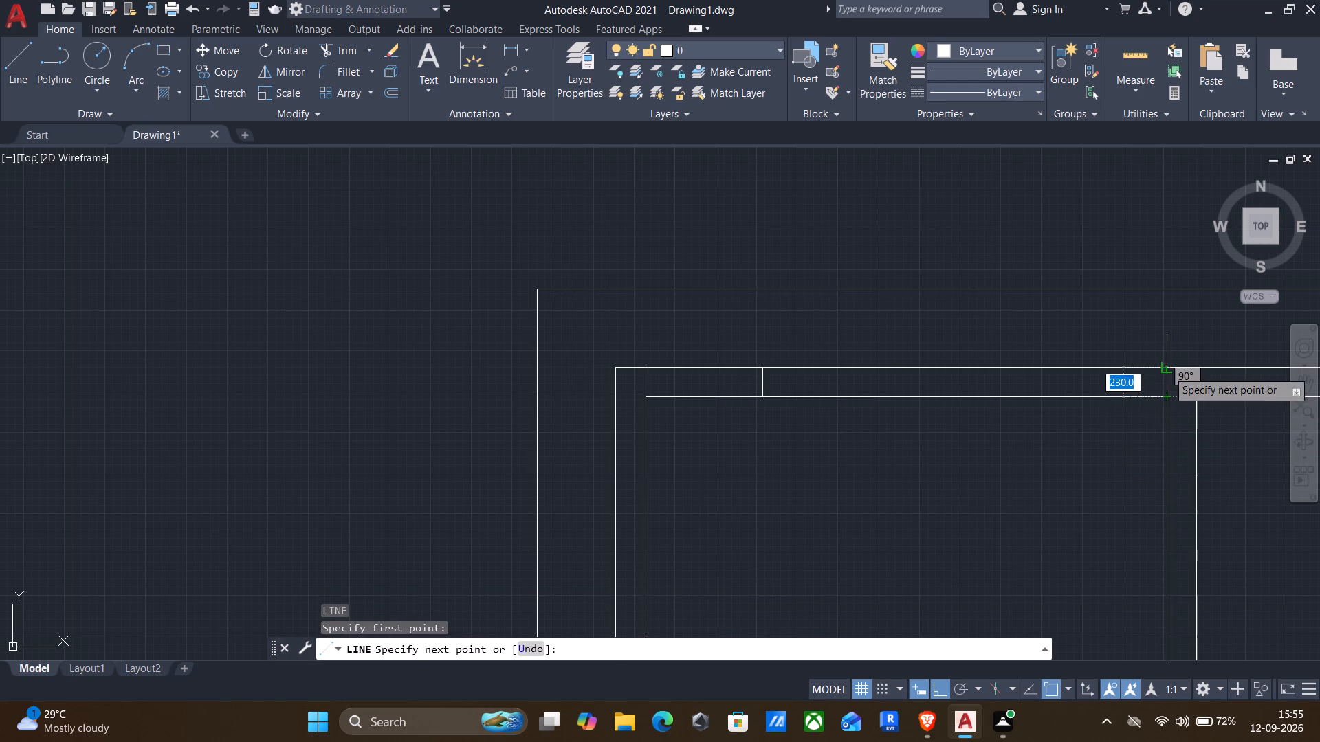
left_click(1167, 359)
key("Return")
Offset the short line at the upper-left room's right corner 900 mm to the left within the top wall.
key("o")
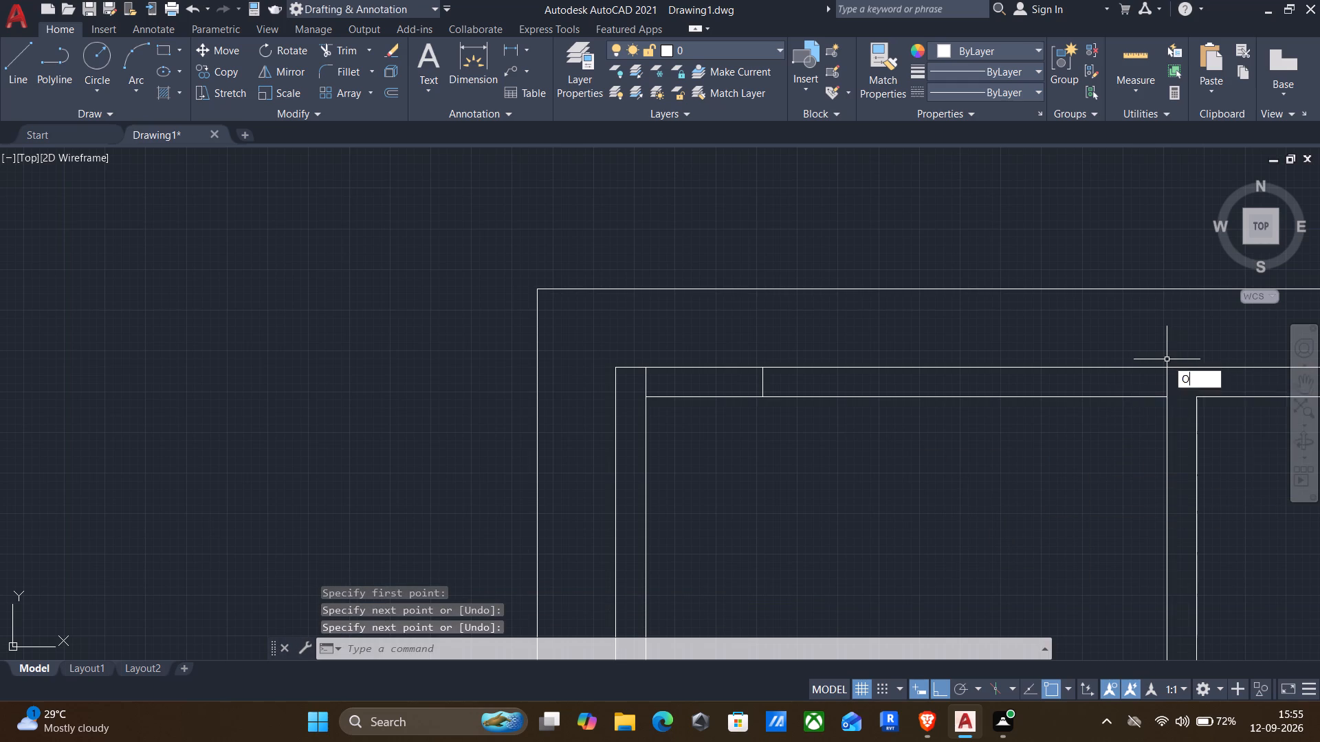
key("Return")
left_click(1165, 380)
left_click(1125, 401)
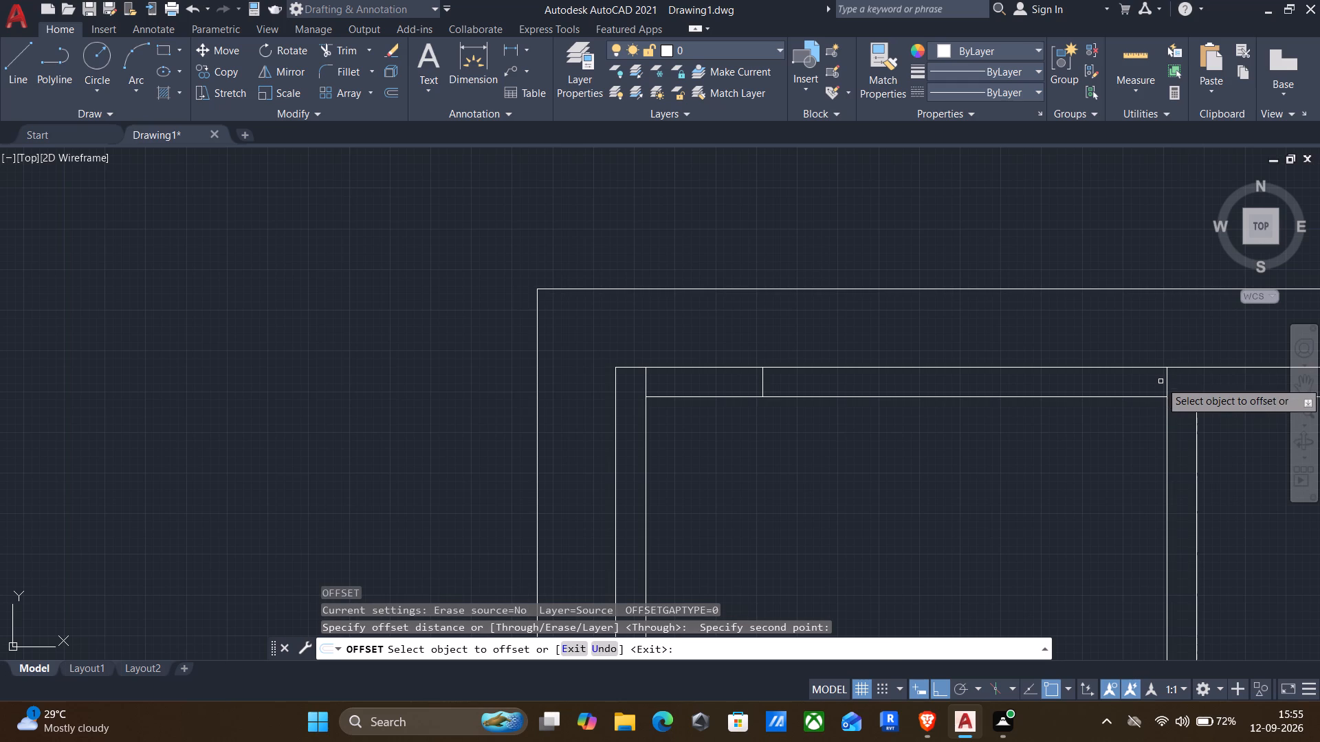
left_click(1167, 388)
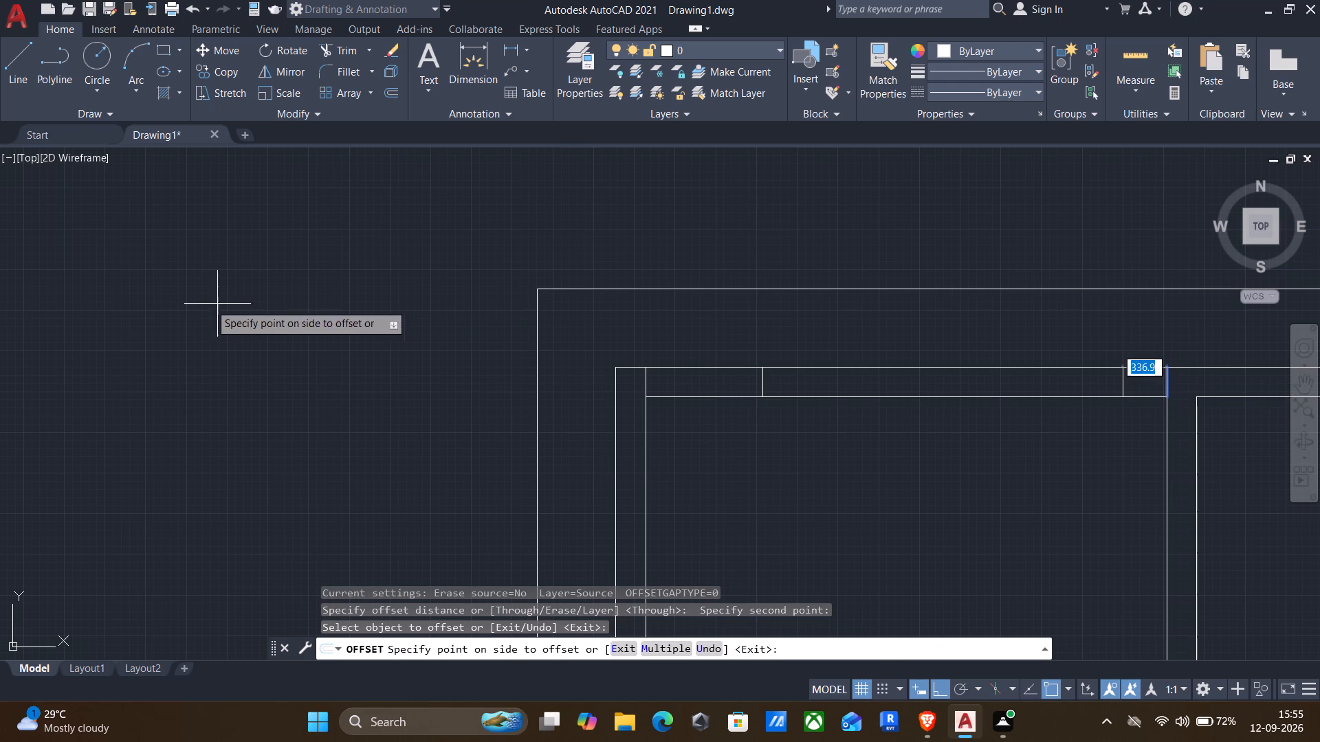
type("90")
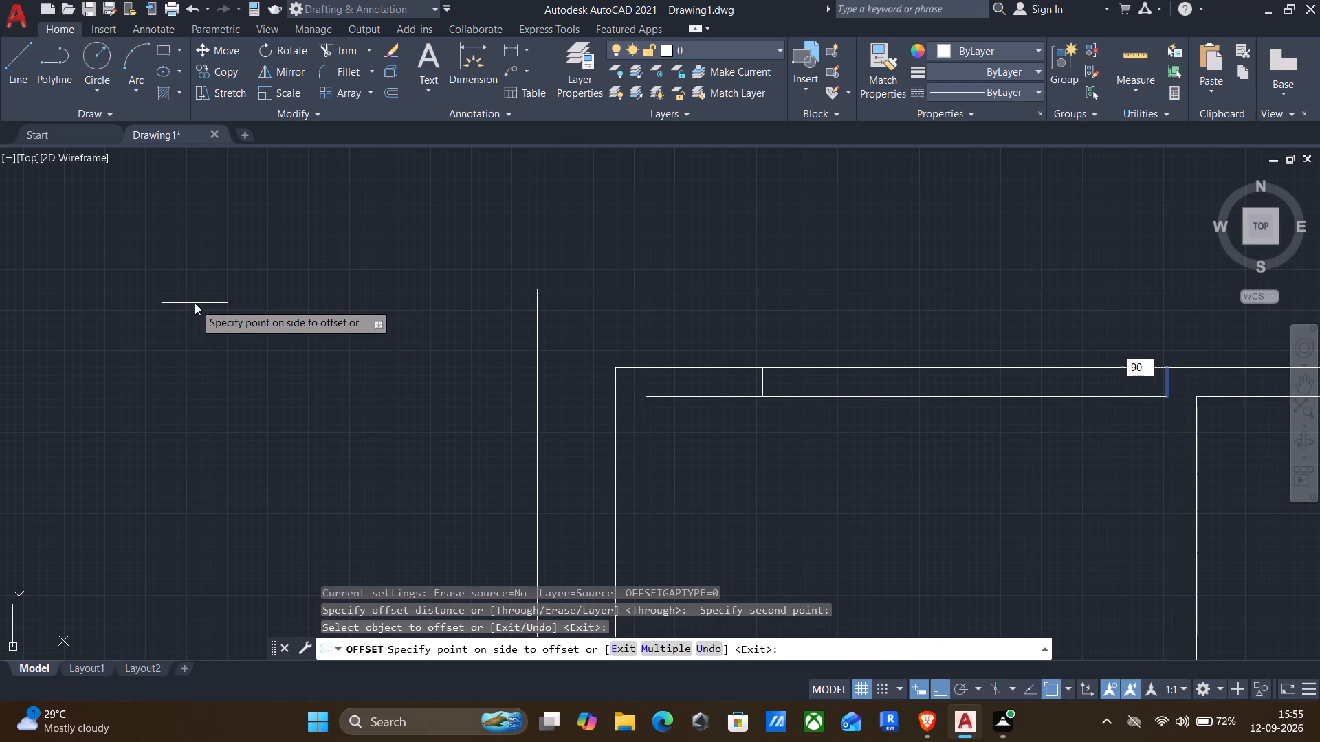
key("0")
key("Return")
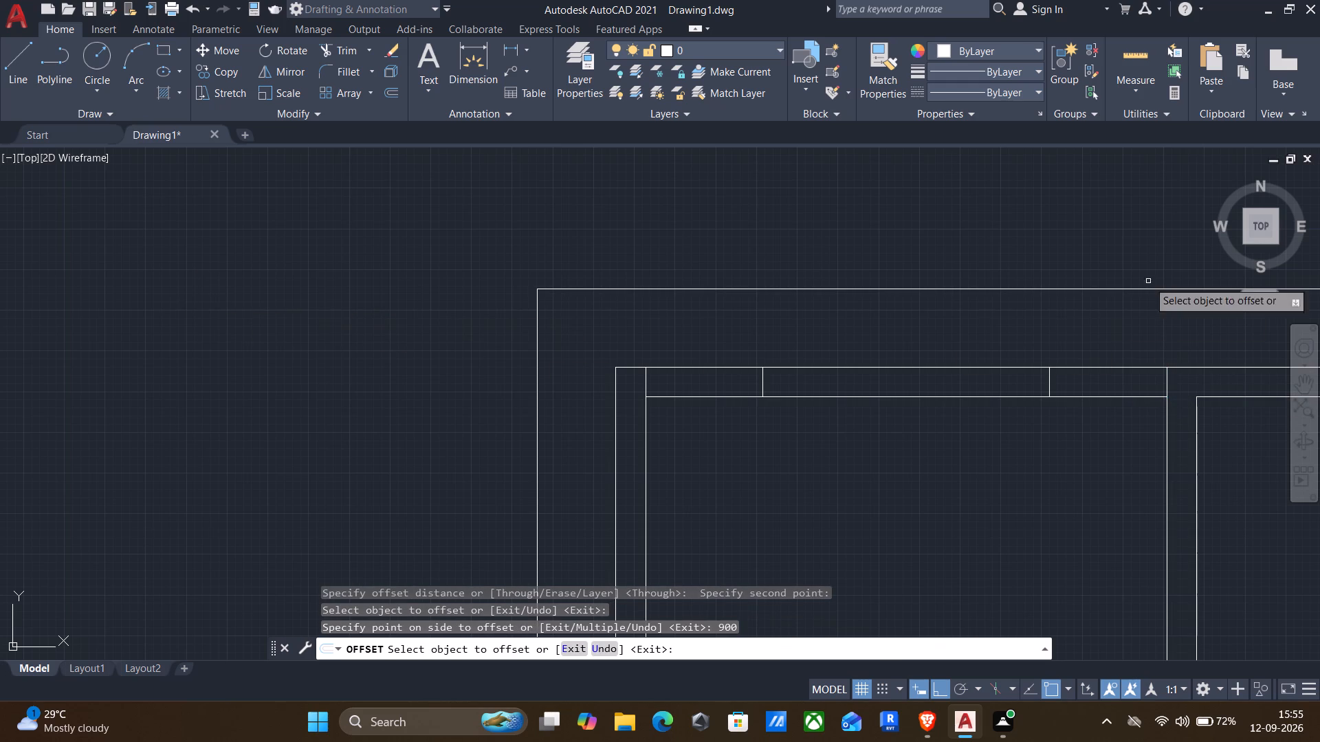
Quick-measure the distance between the two offset marks in the upper-left room's top wall.
left_click(1131, 60)
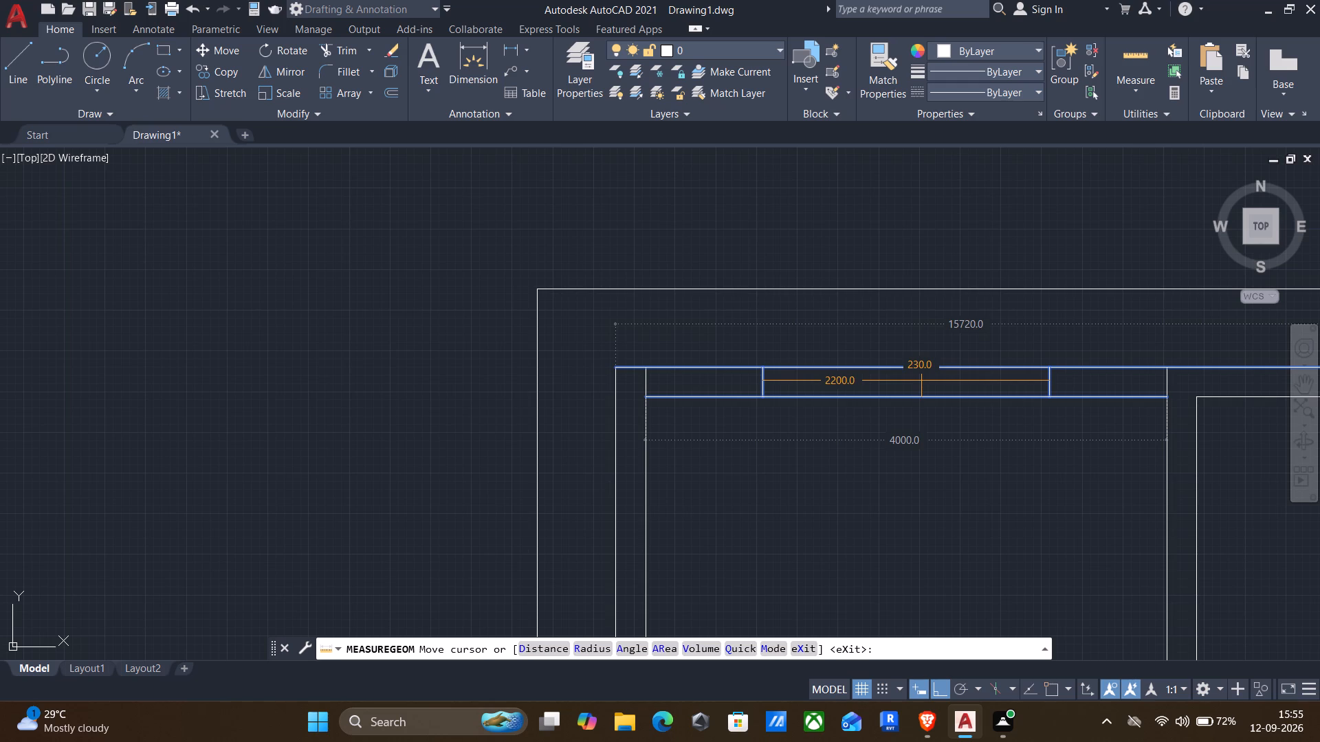
key("Escape")
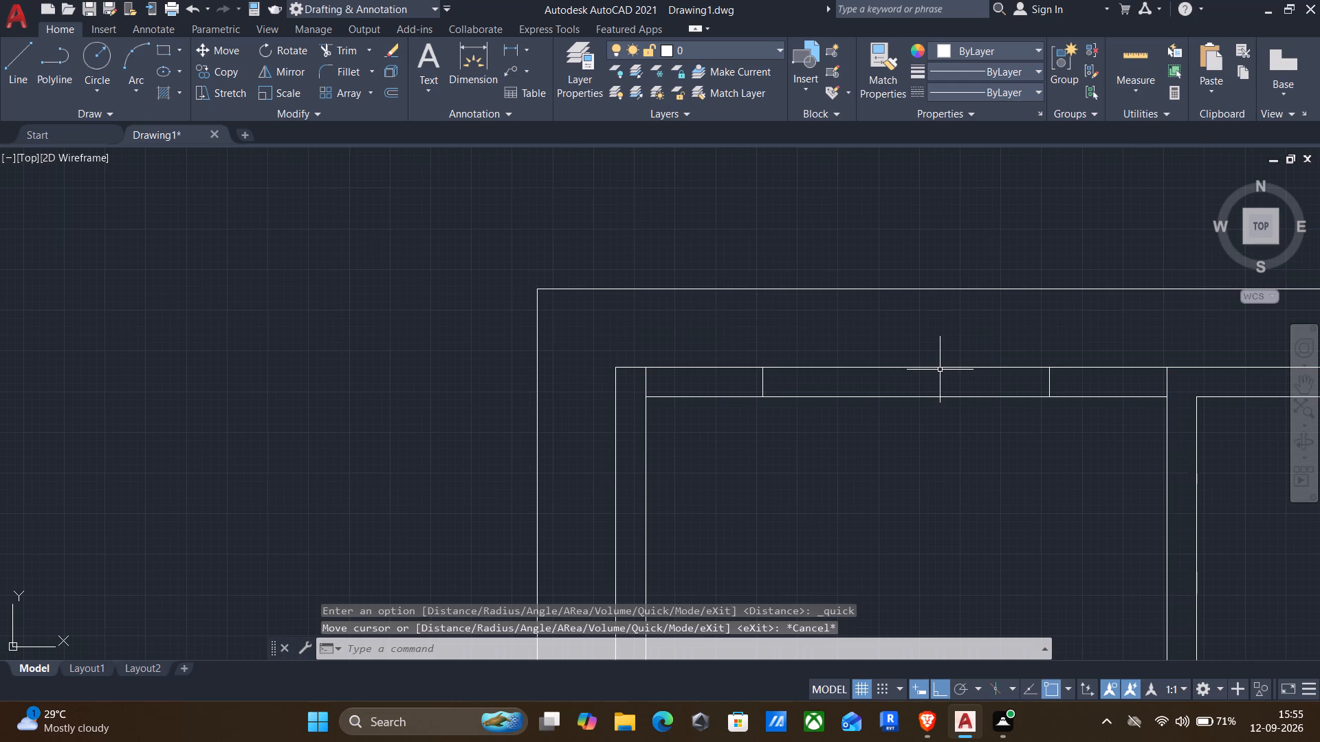
From the midpoint of the upper-left room's top inner wall line, draw lines 450 mm right, 600 mm down, 900 mm left and back up to the wall.
key("l")
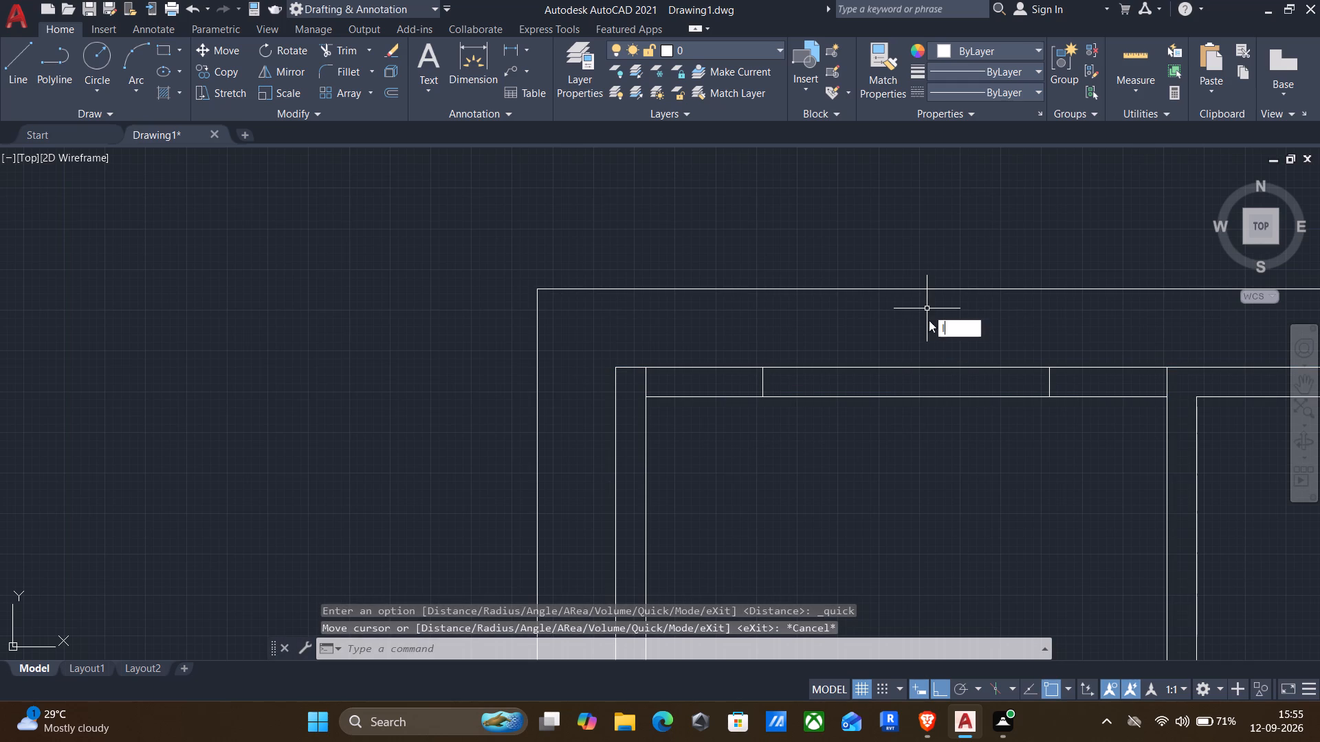
key("Return")
left_click(910, 400)
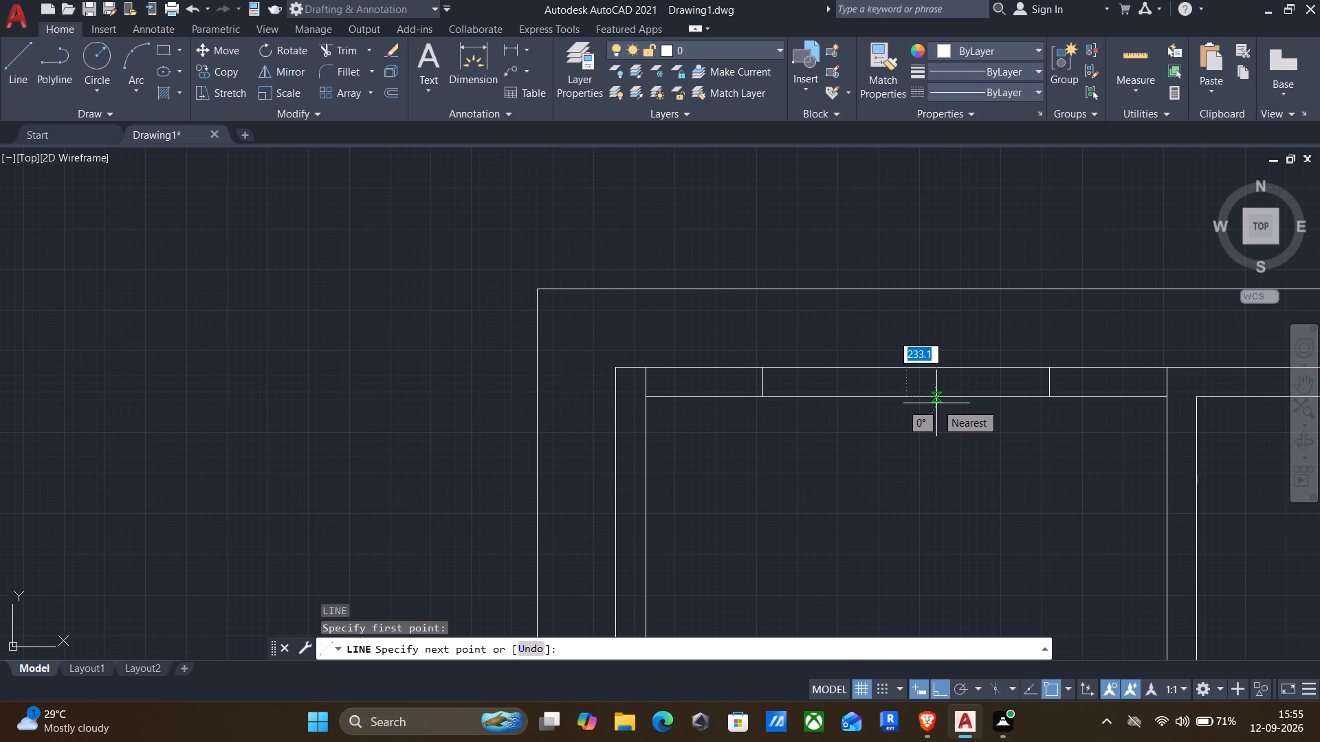
type("450")
key("Return")
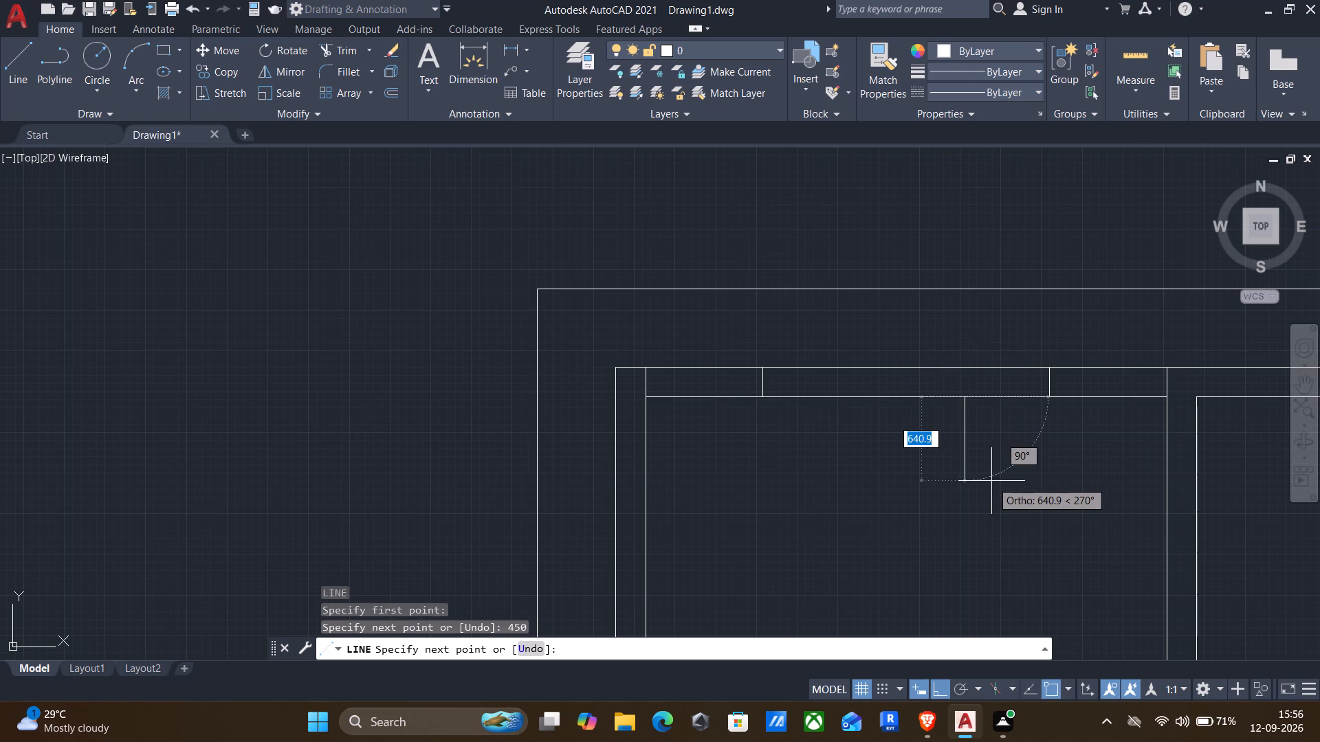
type("60")
key("0")
key("Return")
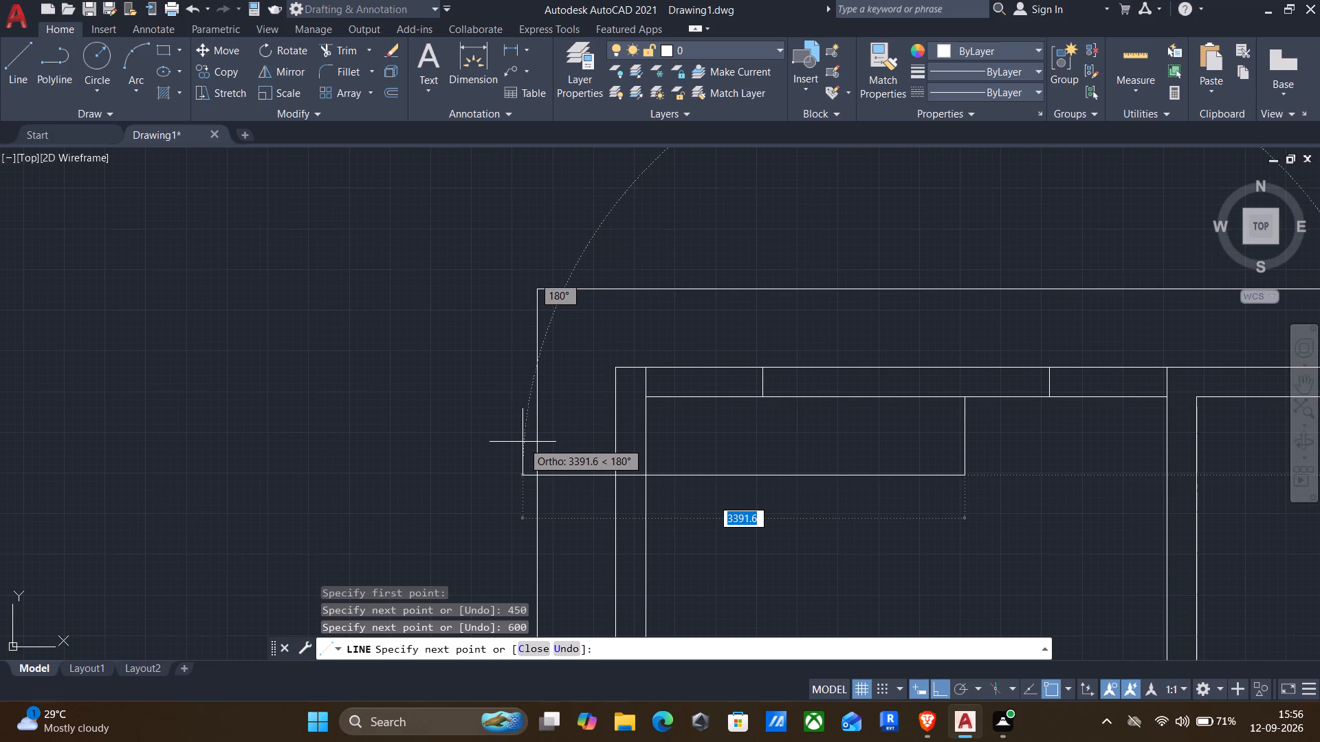
type("900")
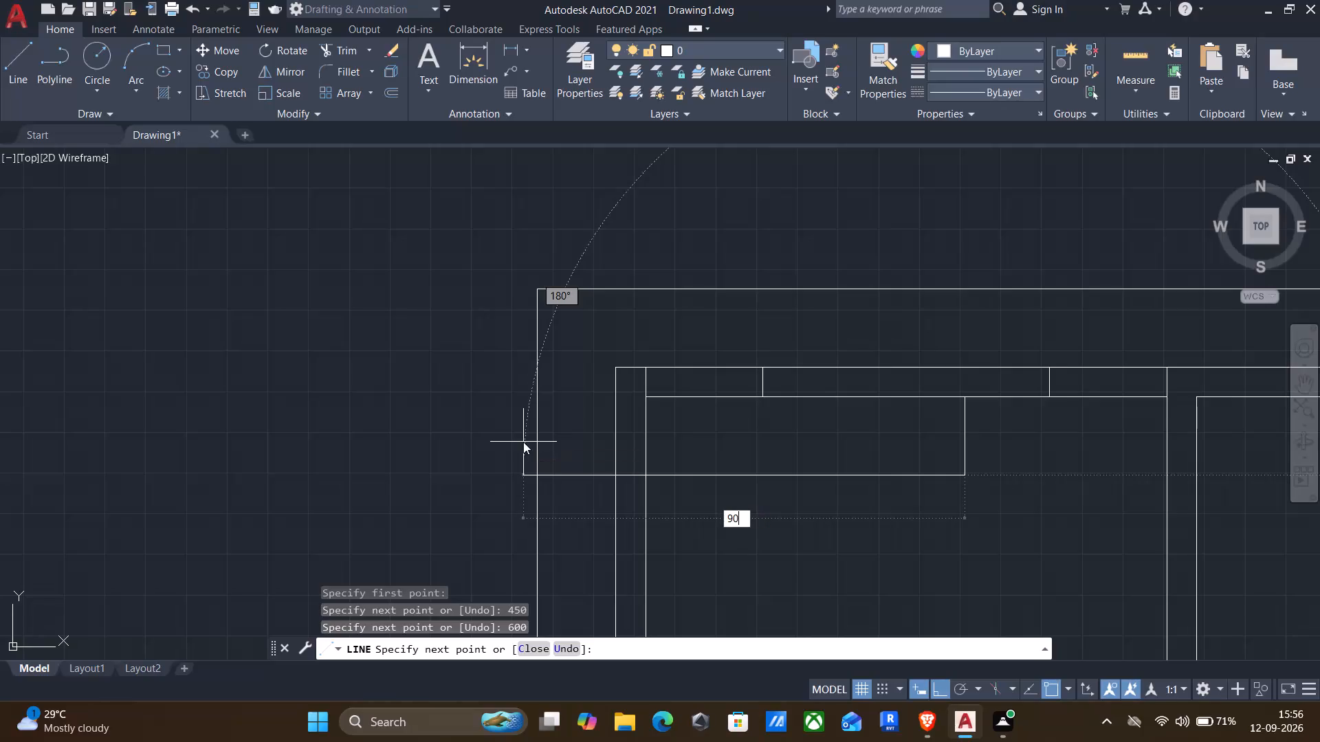
key("Return")
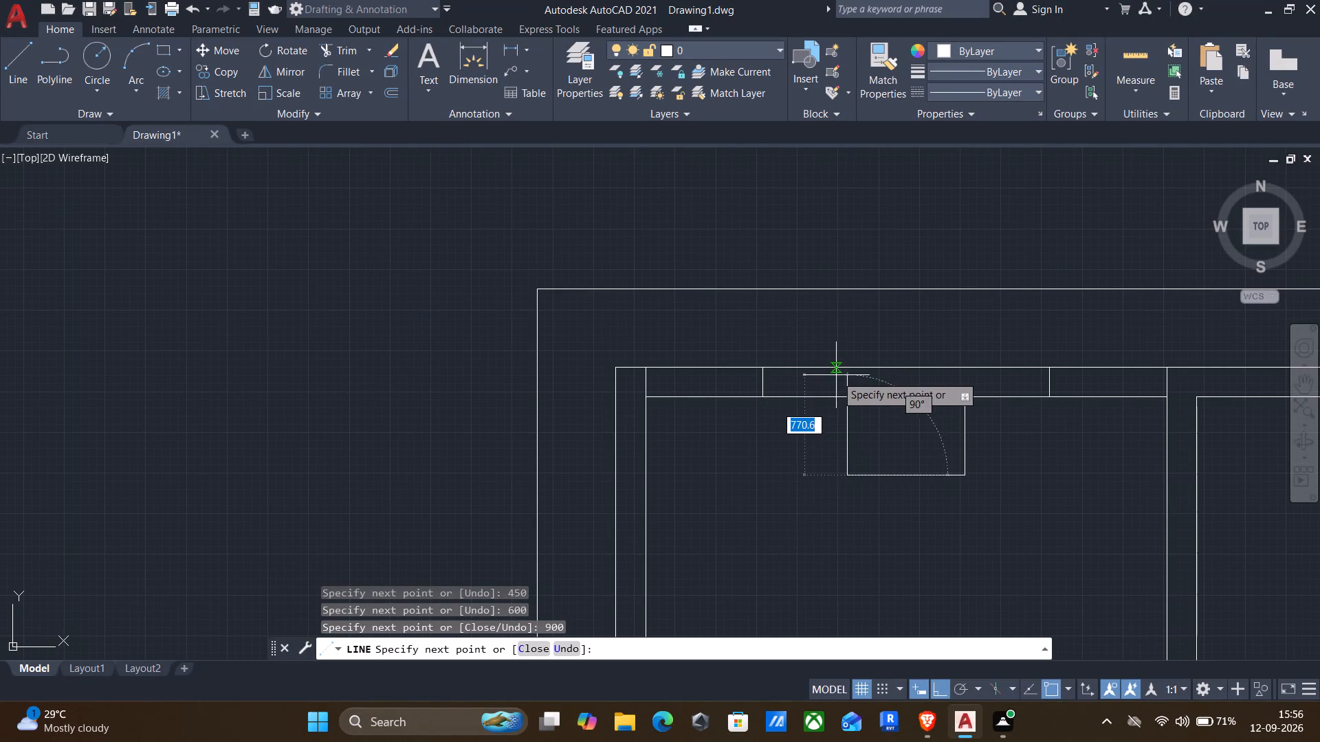
left_click(846, 394)
key("Return")
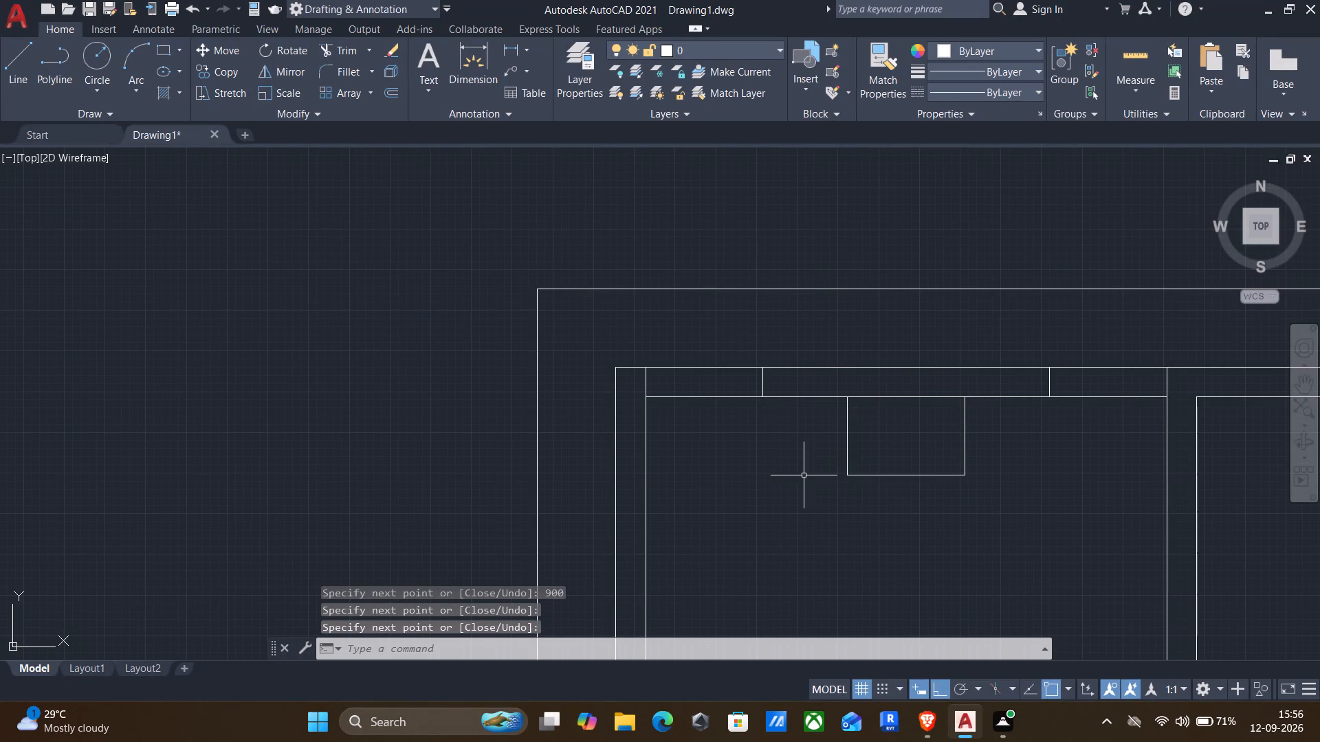
Draw a line along the upper-left room's top inner wall face from its left corner to the first offset mark.
scroll(800, 481, "down", 1)
middle_click_drag(800, 481, 877, 436)
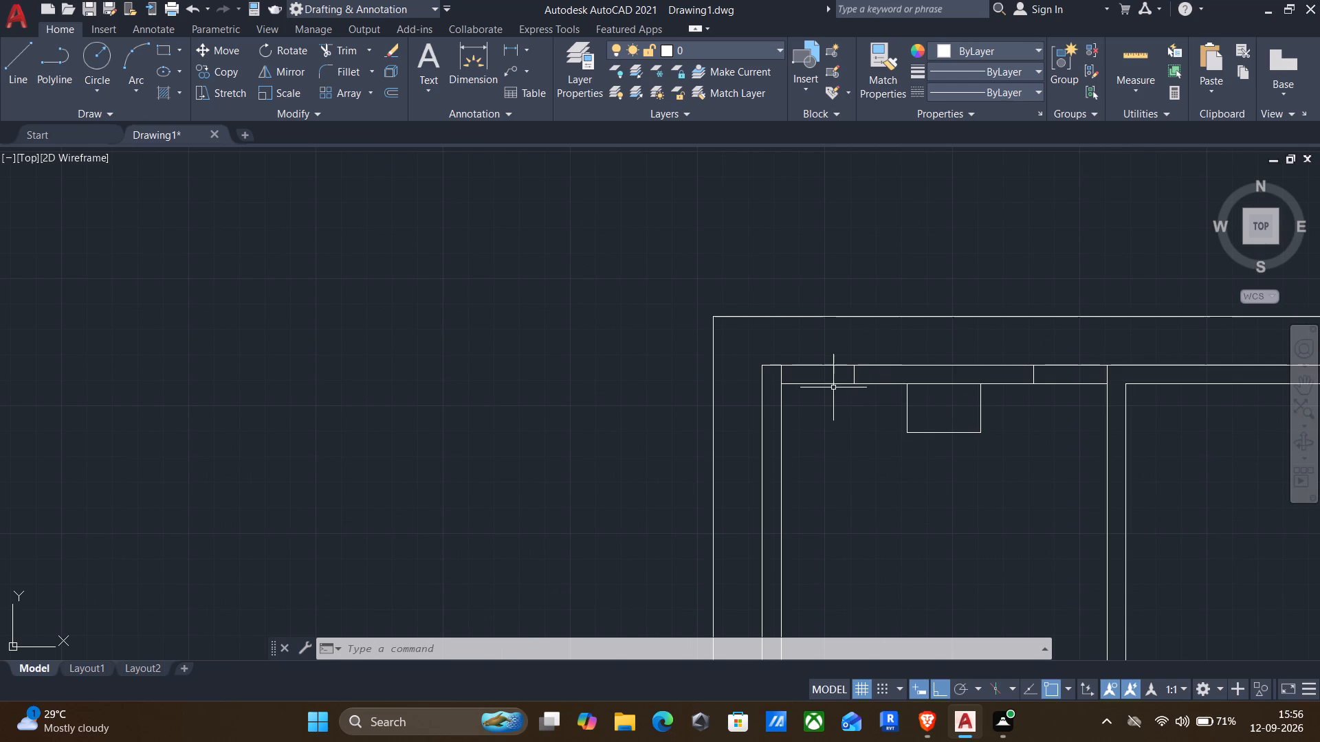
key("l")
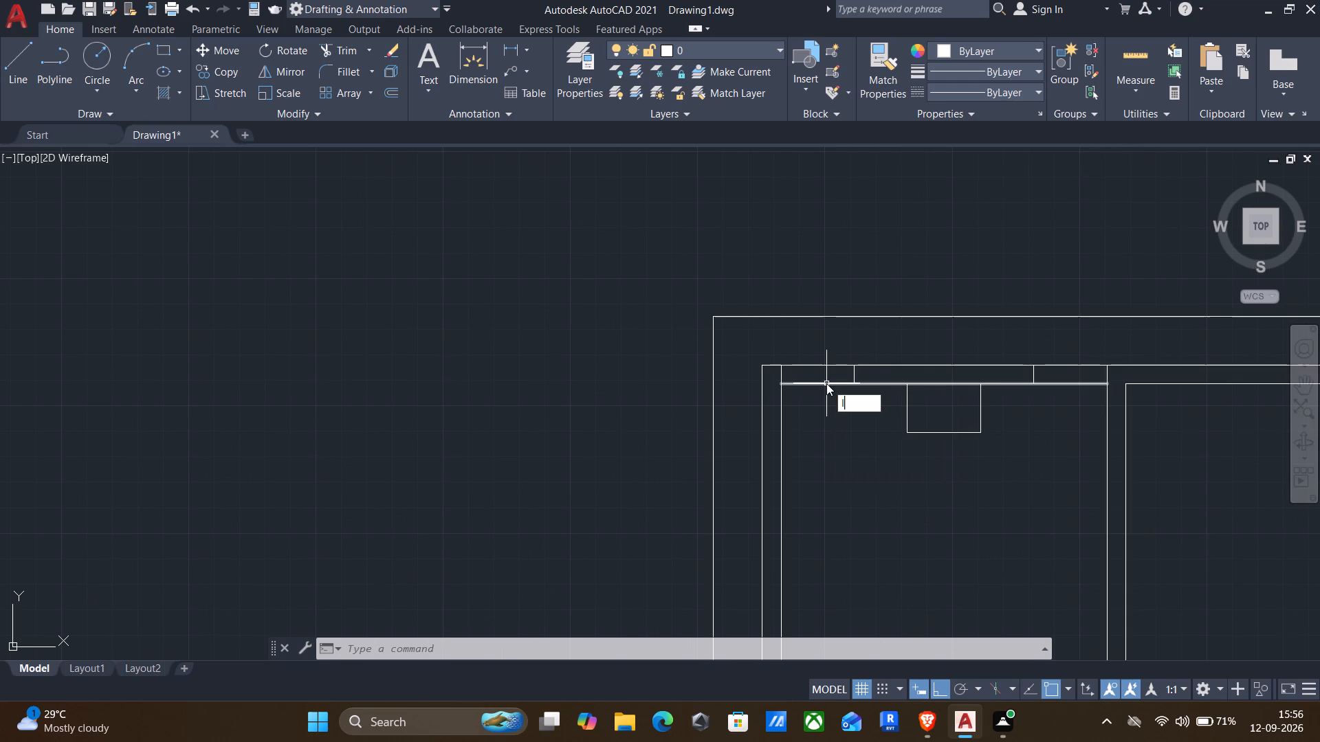
key("Return")
left_click(783, 386)
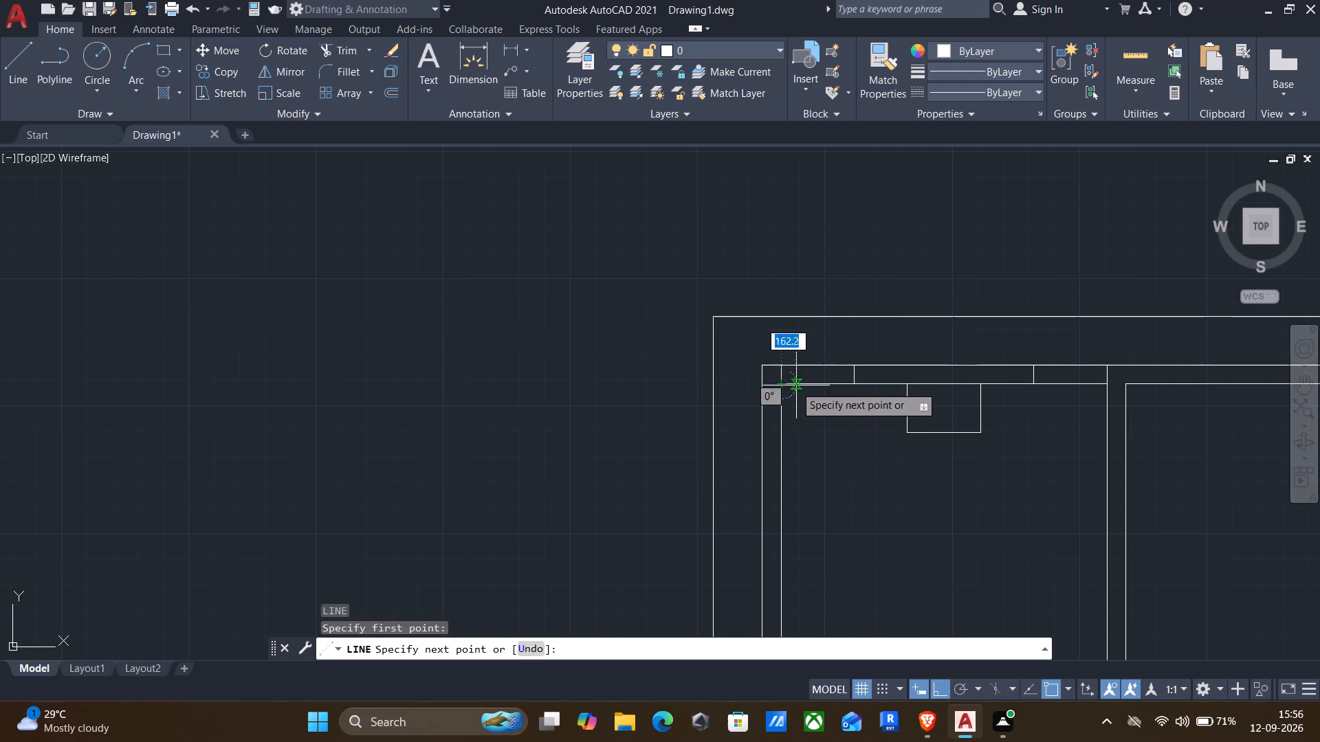
left_click(858, 385)
key("Return")
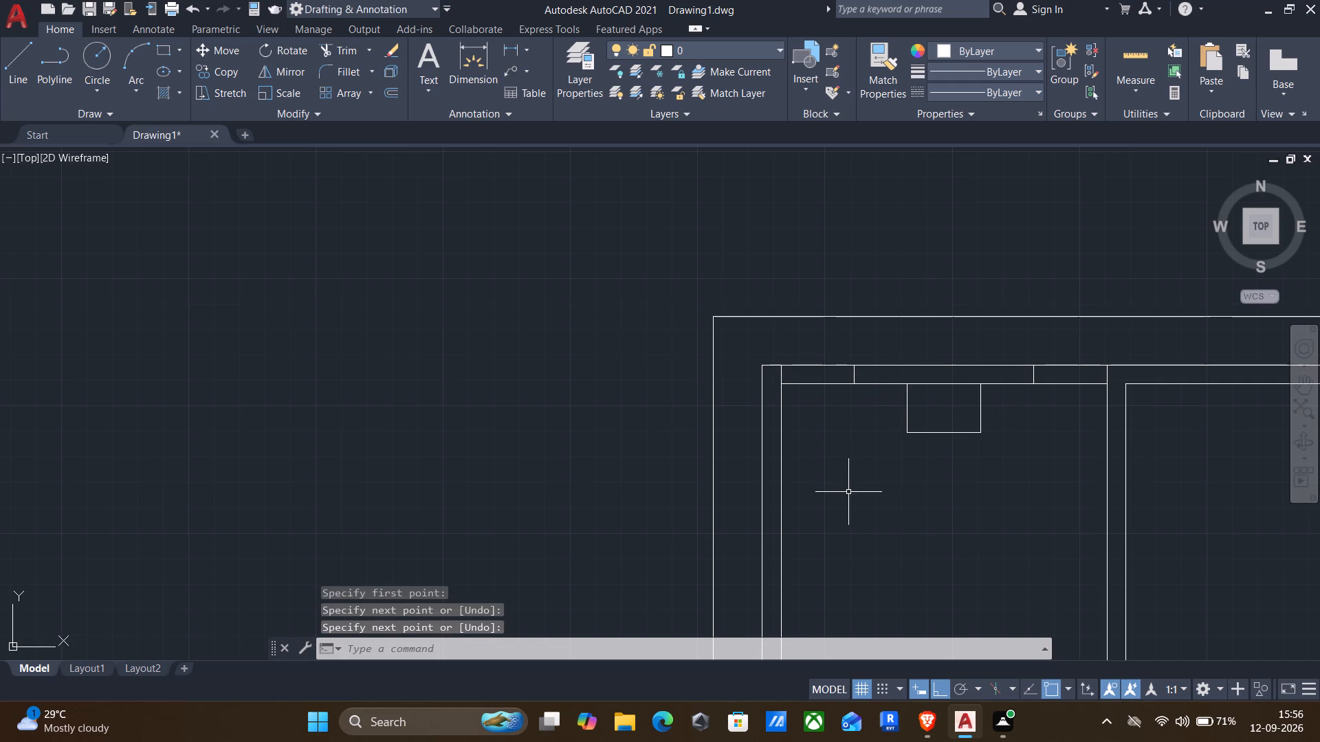
Offset the line along the upper-left room's top inner wall face, between its left corner and first mark, 2000 mm down.
key("o")
key("Return")
left_click(822, 386)
left_click(799, 460)
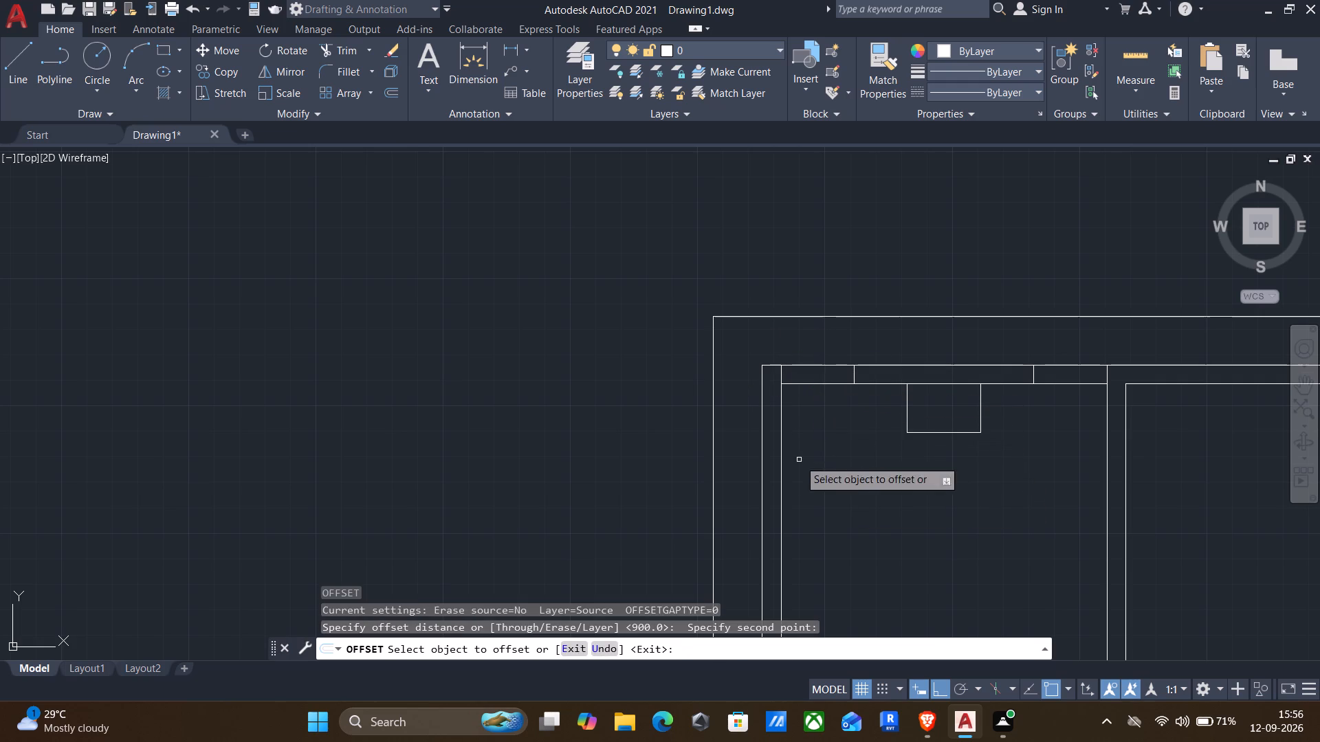
left_click(817, 383)
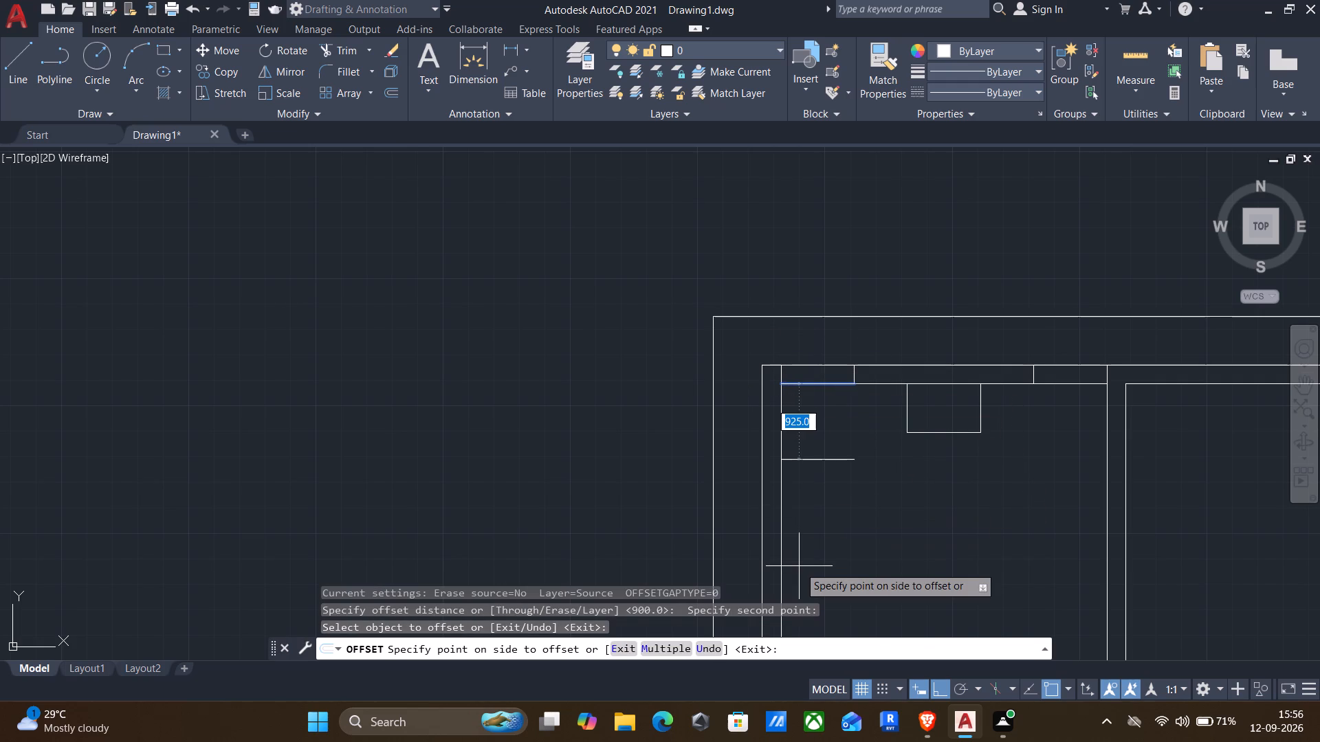
key("9")
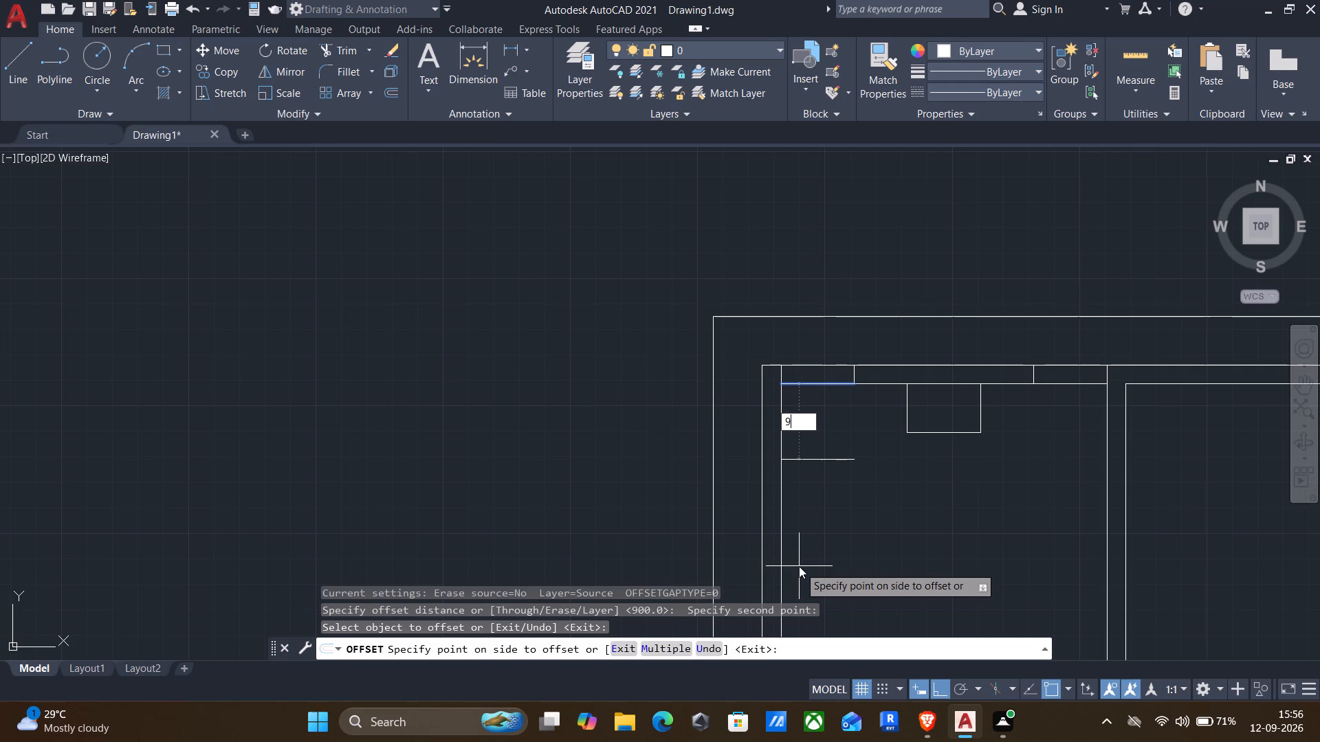
key("BackSpace")
type("2000")
key("Return")
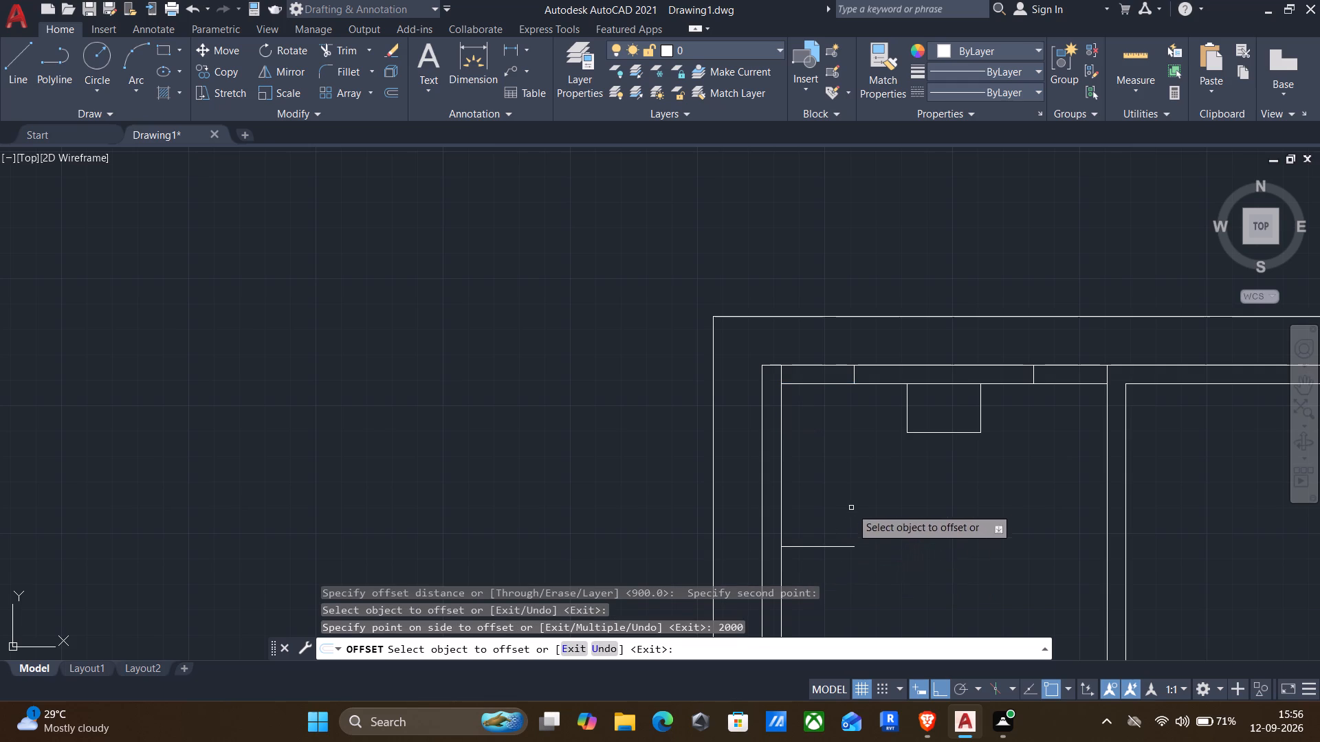
middle_click_drag(861, 499, 835, 501)
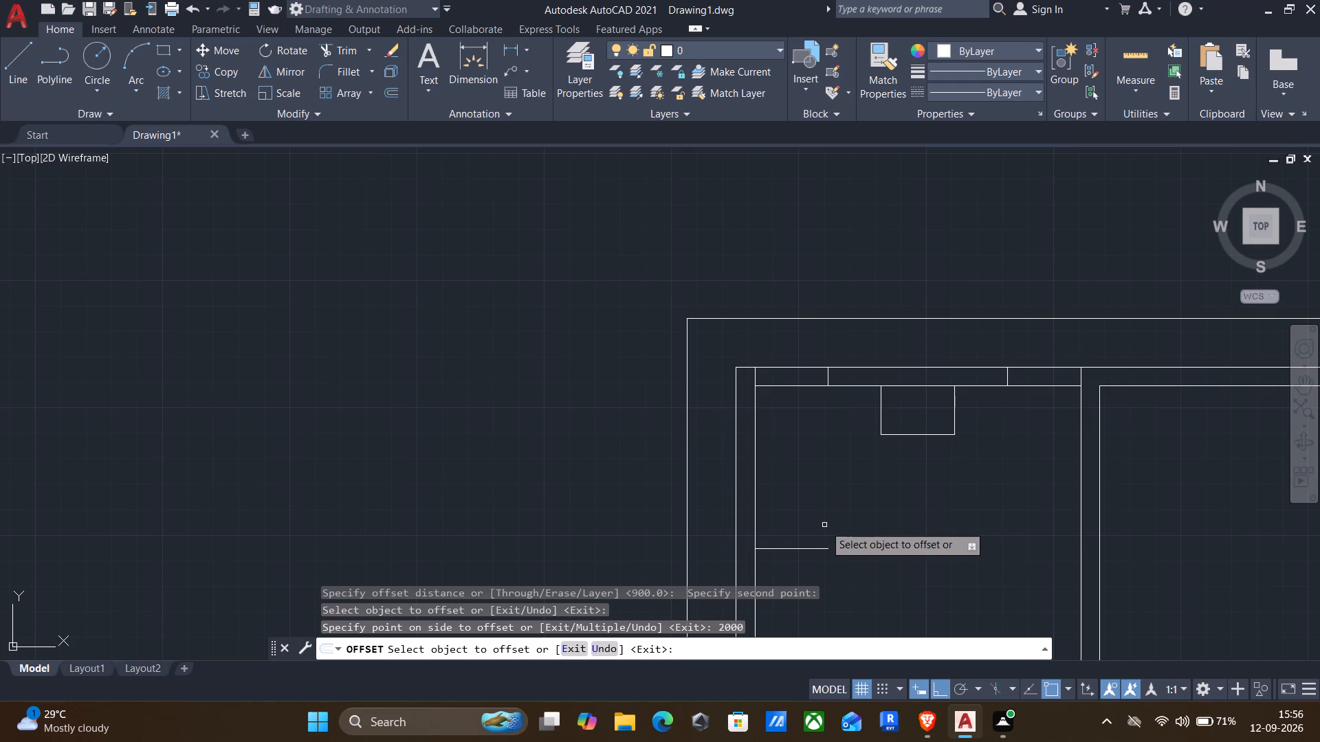
key("Escape")
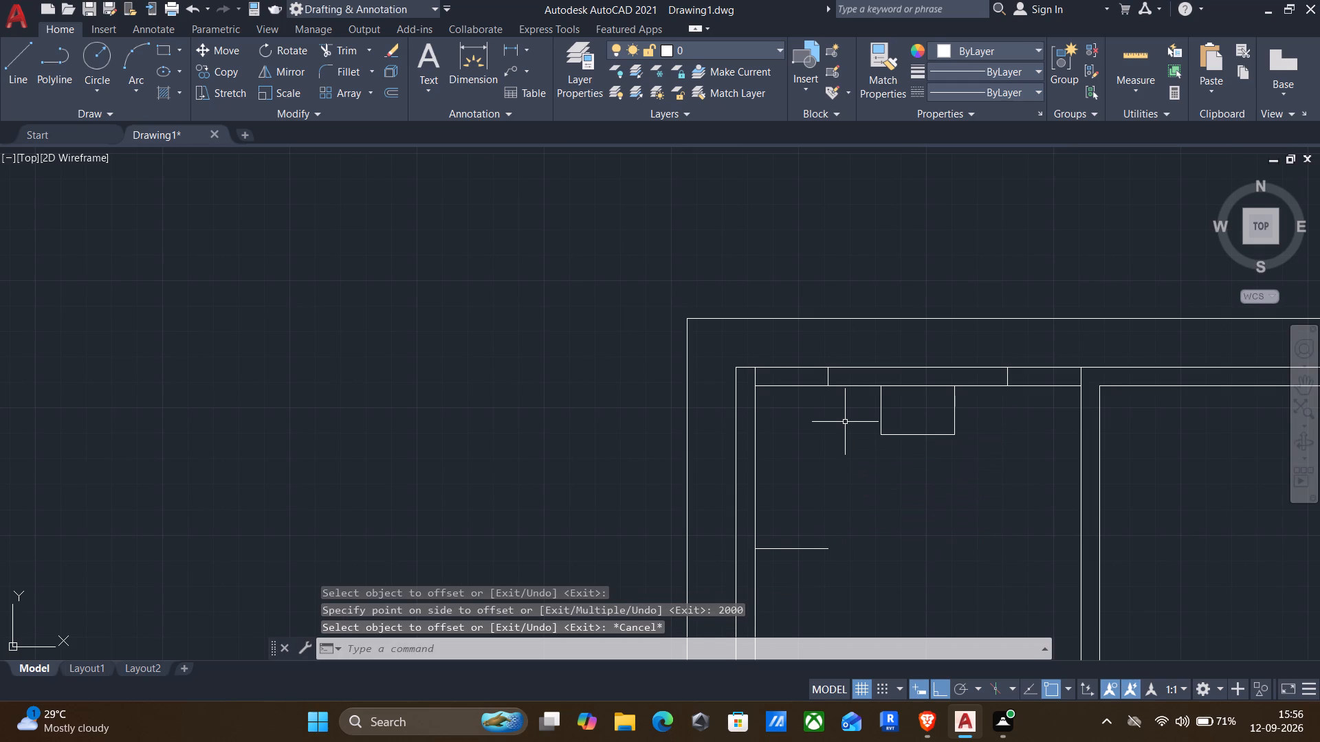
Draw a vertical line from the first wall mark at the inner face down to the right end of the 2000 mm offset line.
key("l")
key("Return")
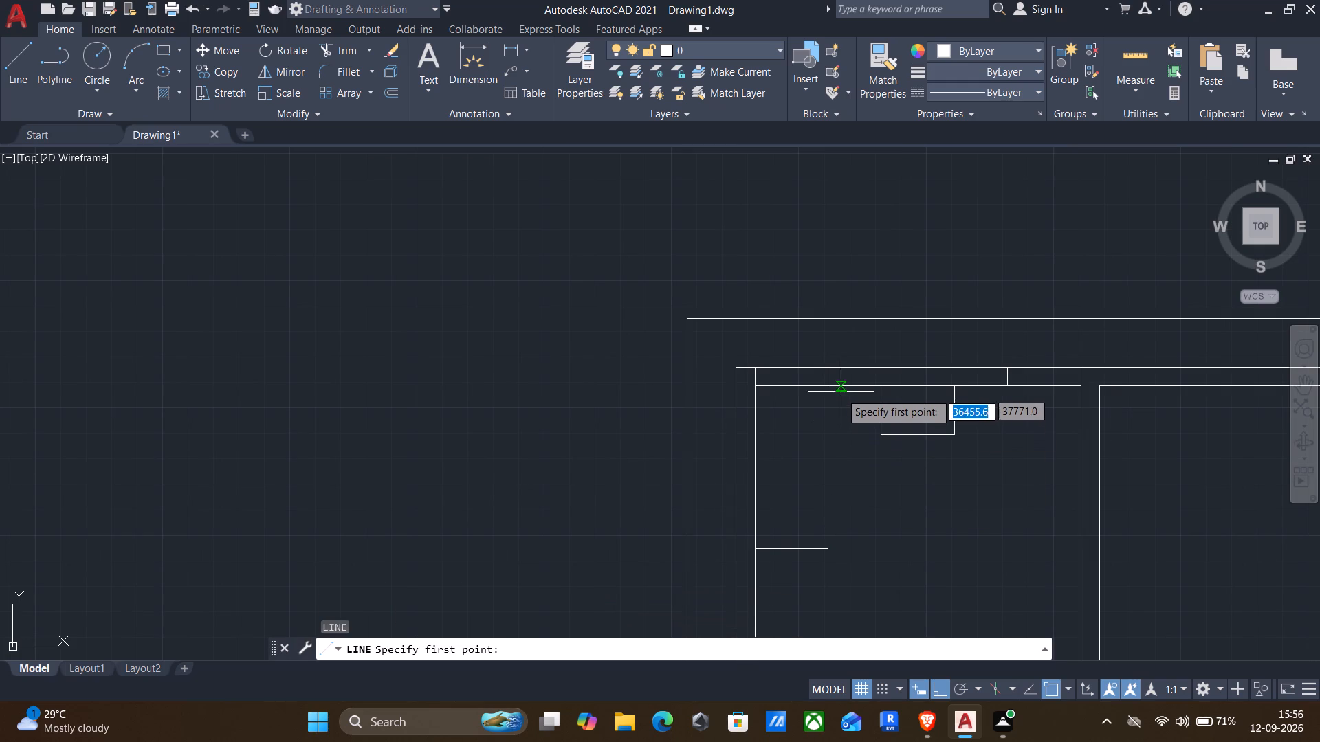
left_click(830, 387)
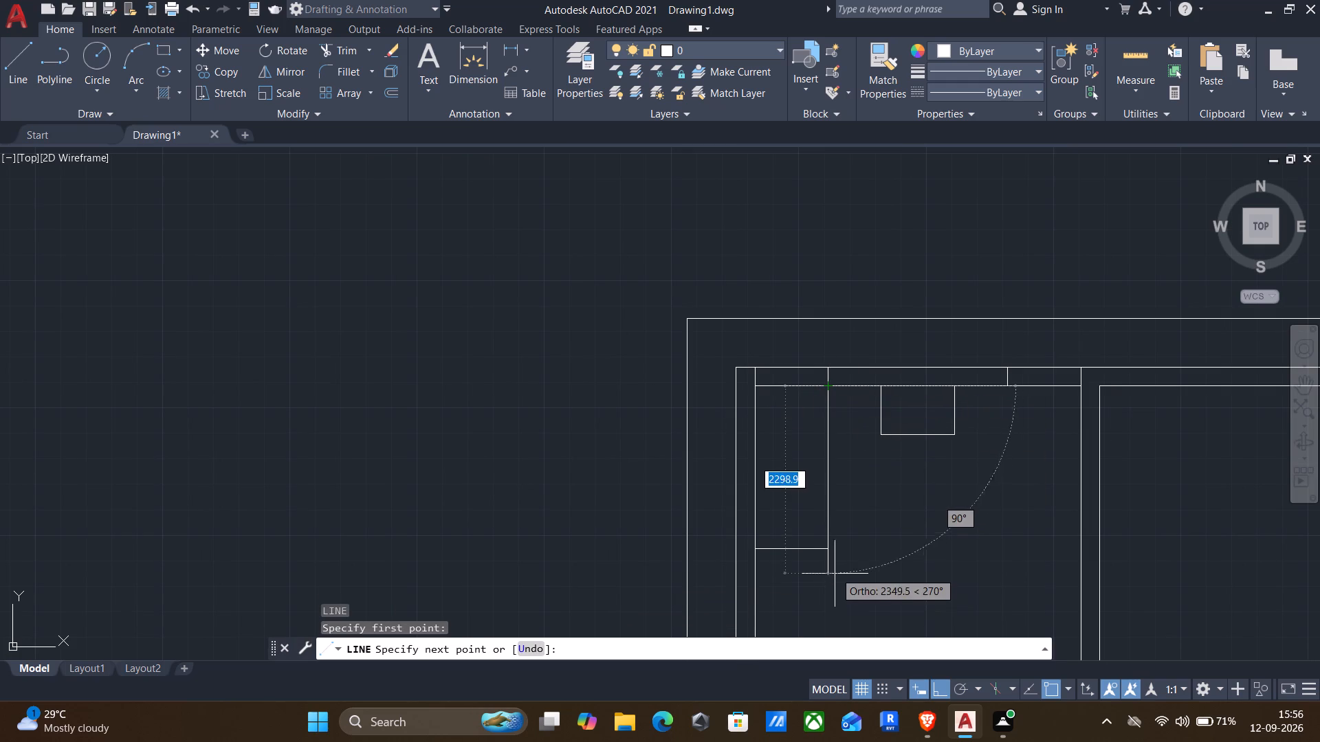
left_click(828, 552)
key("Return")
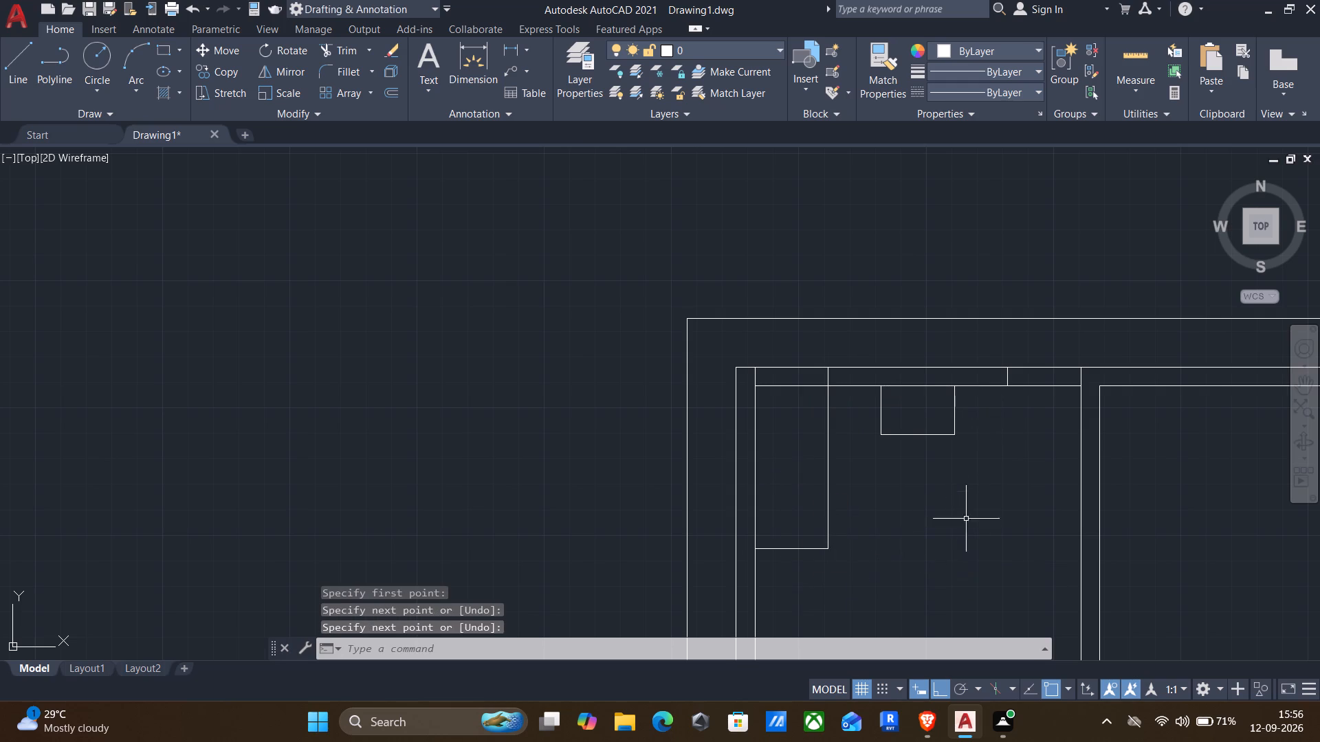
Draw a circle of about 300 mm radius centred on the midpoint of the 900 by 600 mm rectangle's bottom edge.
middle_click_drag(982, 502, 903, 509)
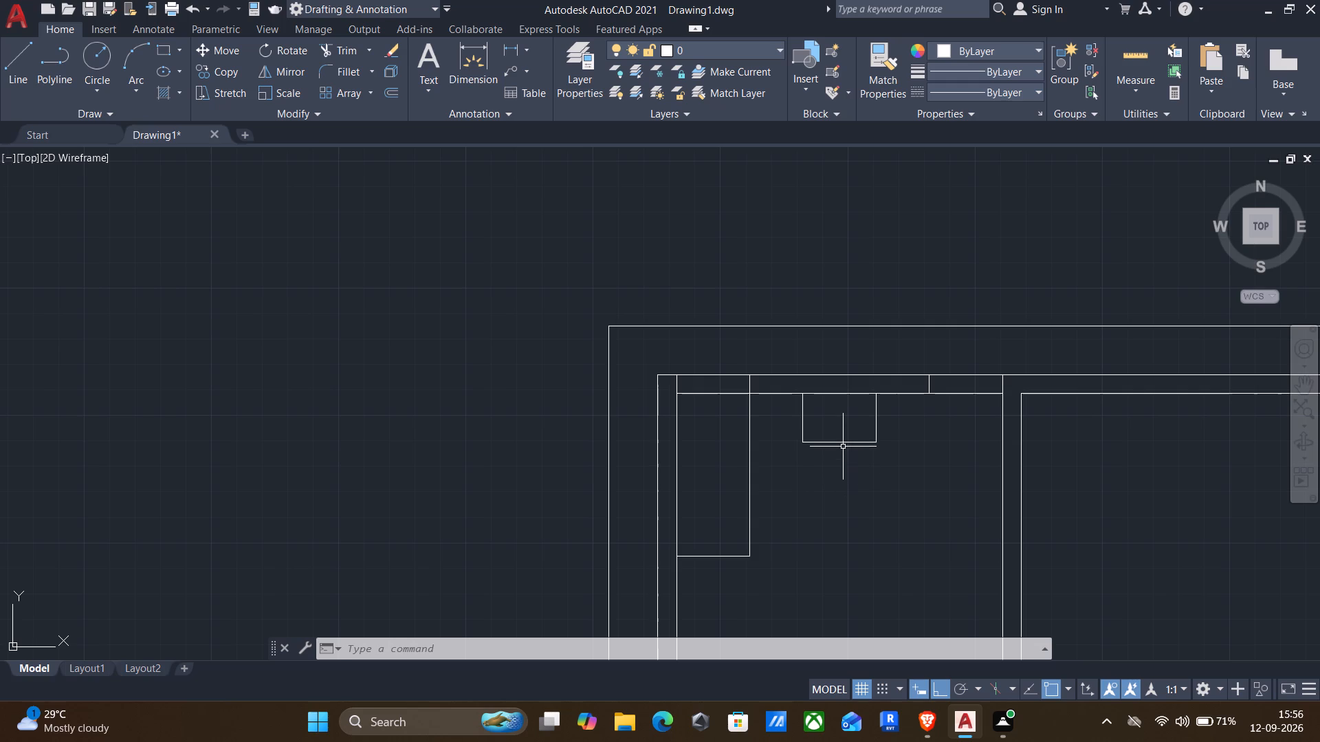
key("c")
key("Return")
left_click(843, 446)
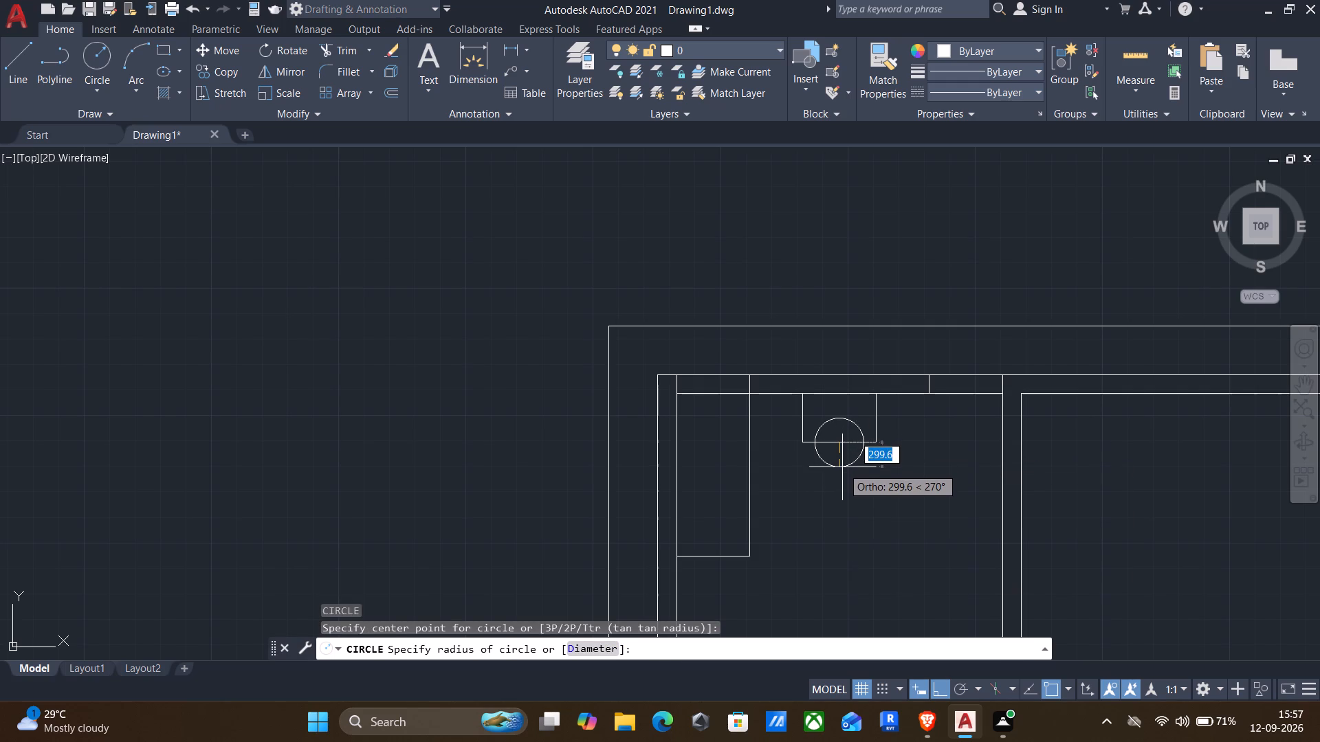
left_click(842, 467)
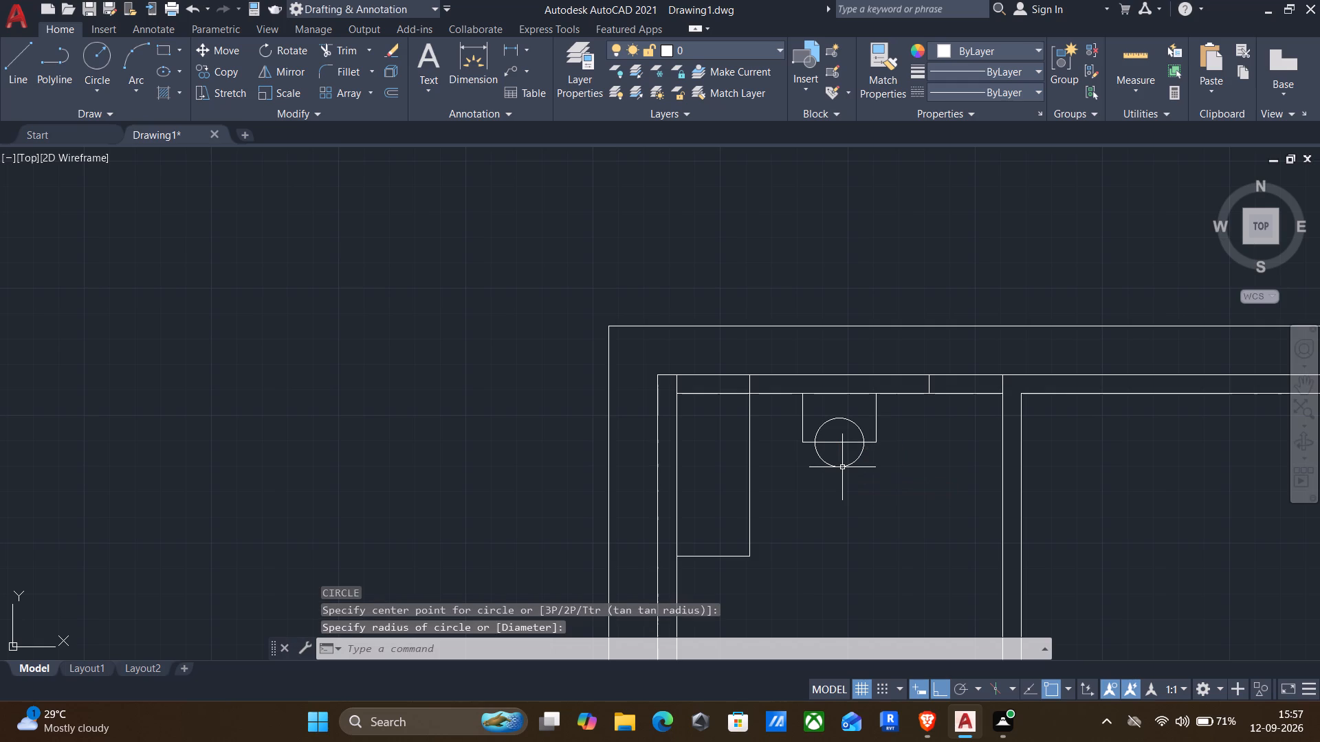
Trim away the circle's upper half inside the rectangle, keeping the semicircle below its bottom edge.
type("tr")
key("Return")
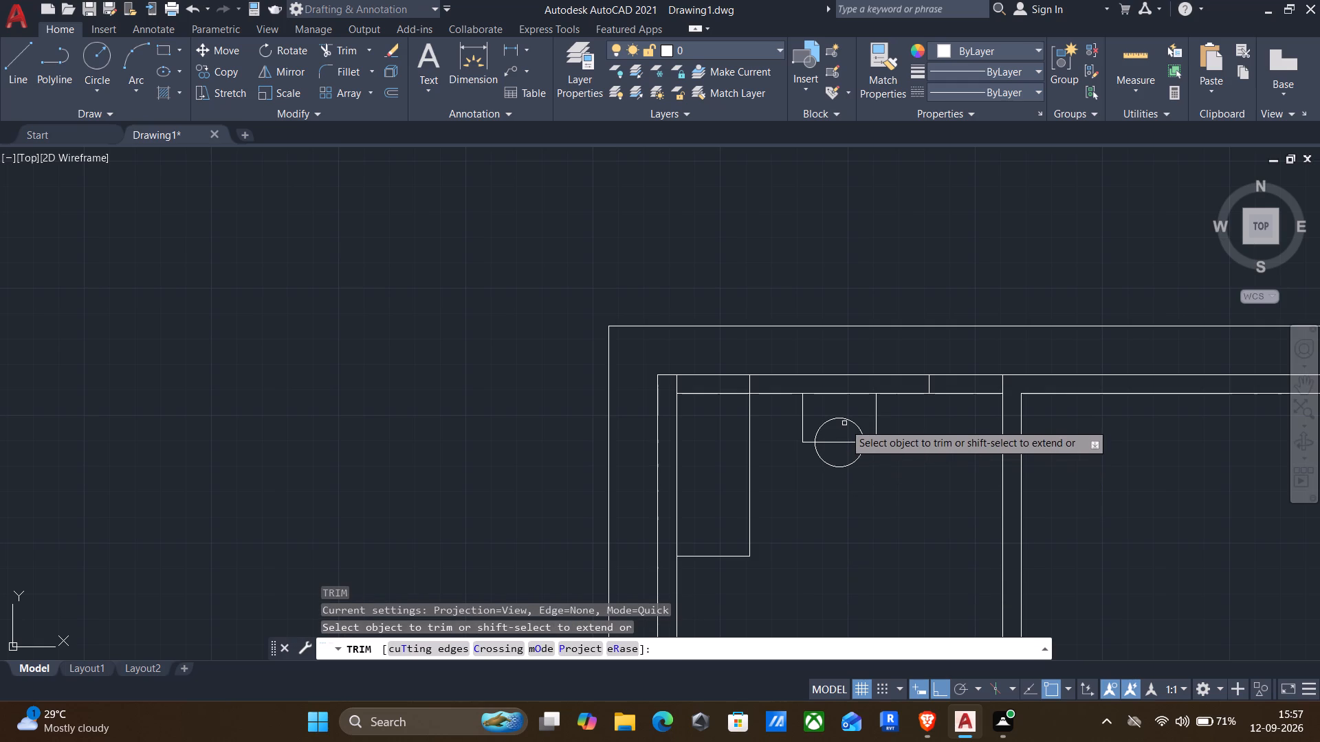
left_click(844, 423)
left_click(833, 416)
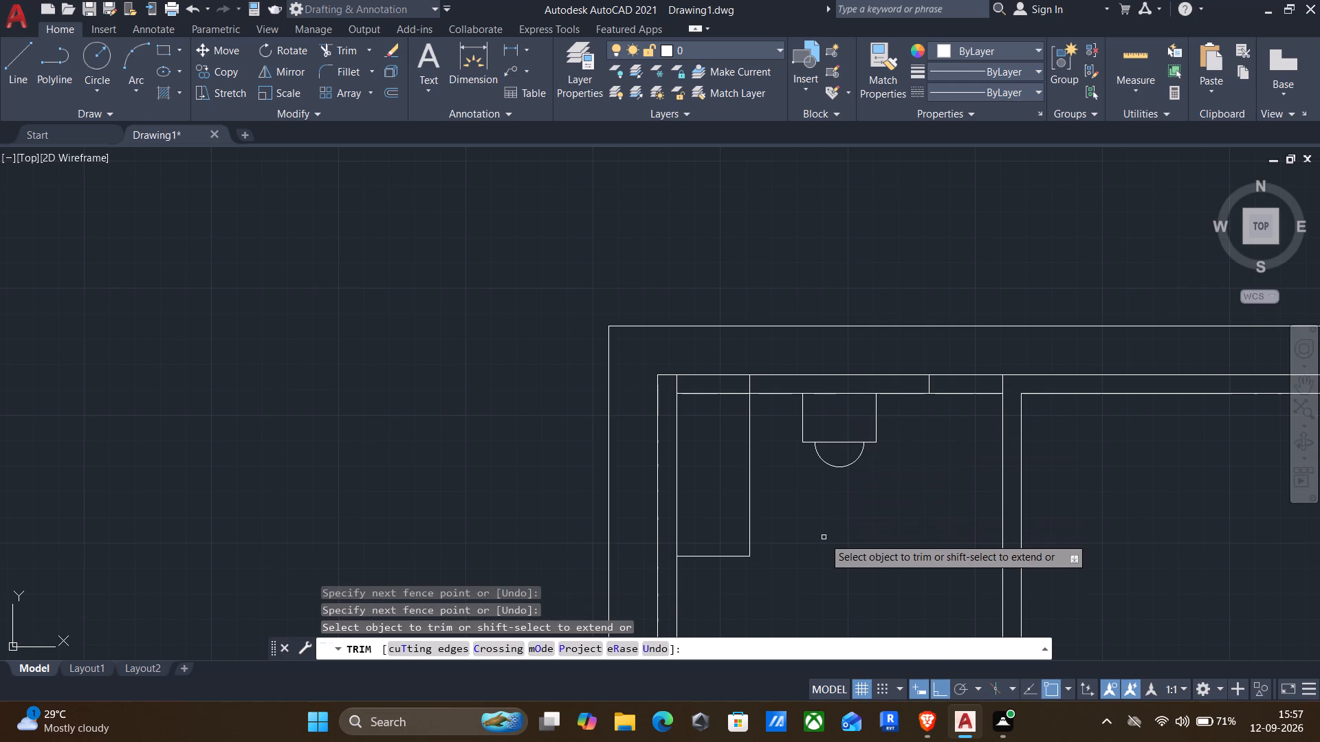
key("Escape")
Draw a 900 mm centre line at mid-thickness of the top wall, from the first mark's midpoint left to the room's corner line.
middle_click_drag(840, 515, 787, 572)
scroll(795, 576, "down", 1)
middle_click_drag(834, 564, 826, 546)
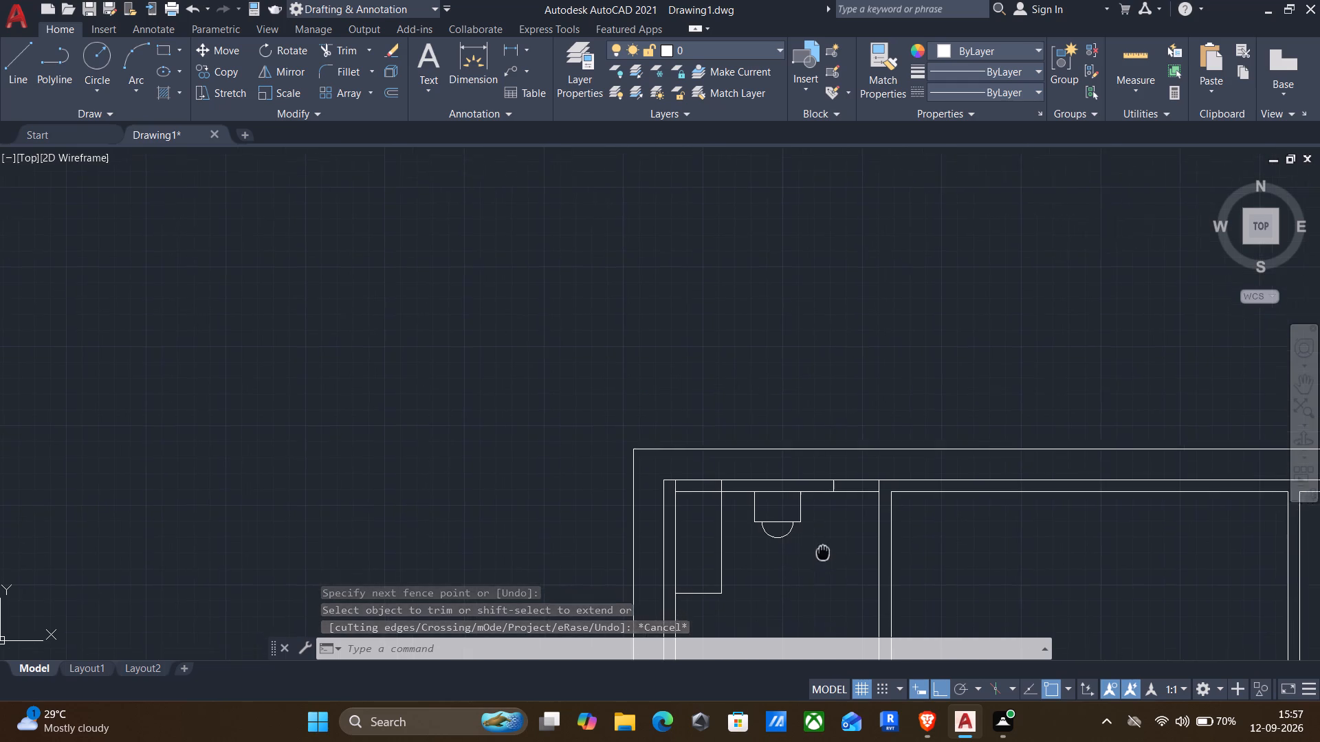
middle_click_drag(826, 546, 858, 371)
middle_click_drag(839, 420, 794, 457)
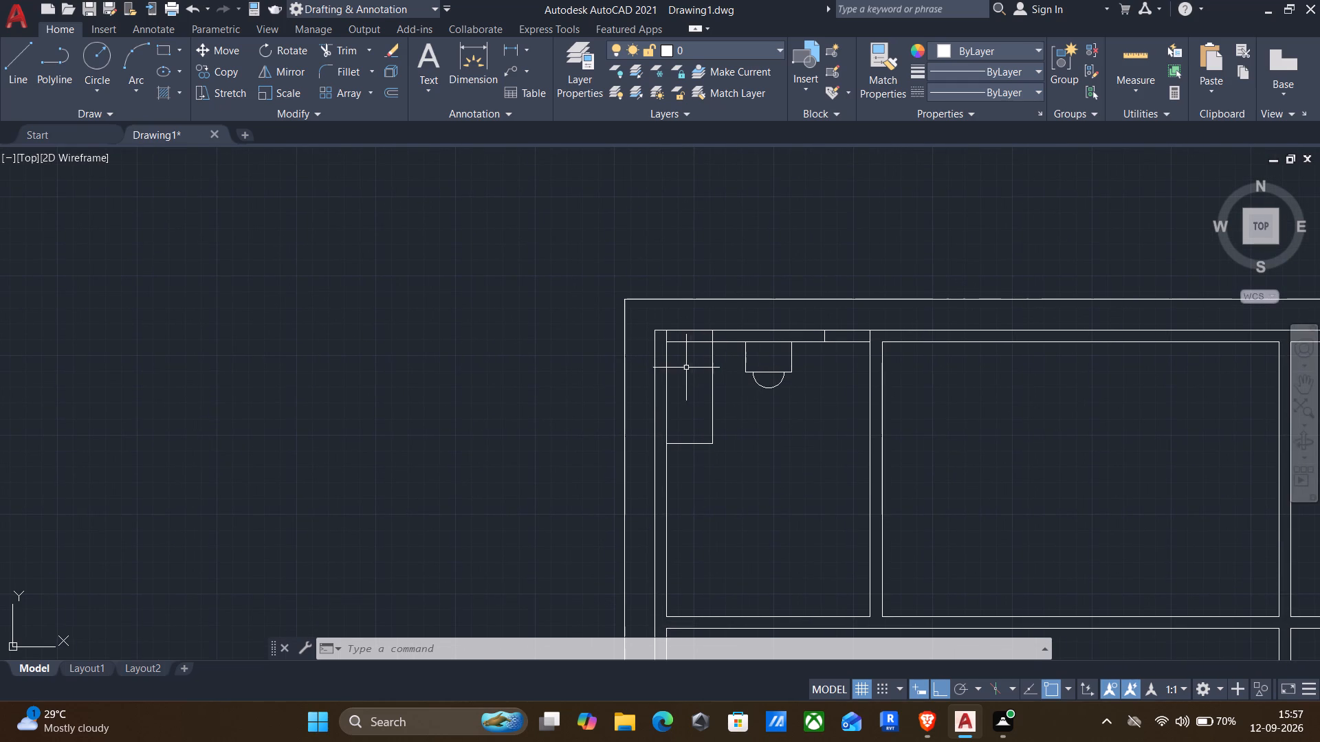
scroll(684, 324, "up", 2)
key("l")
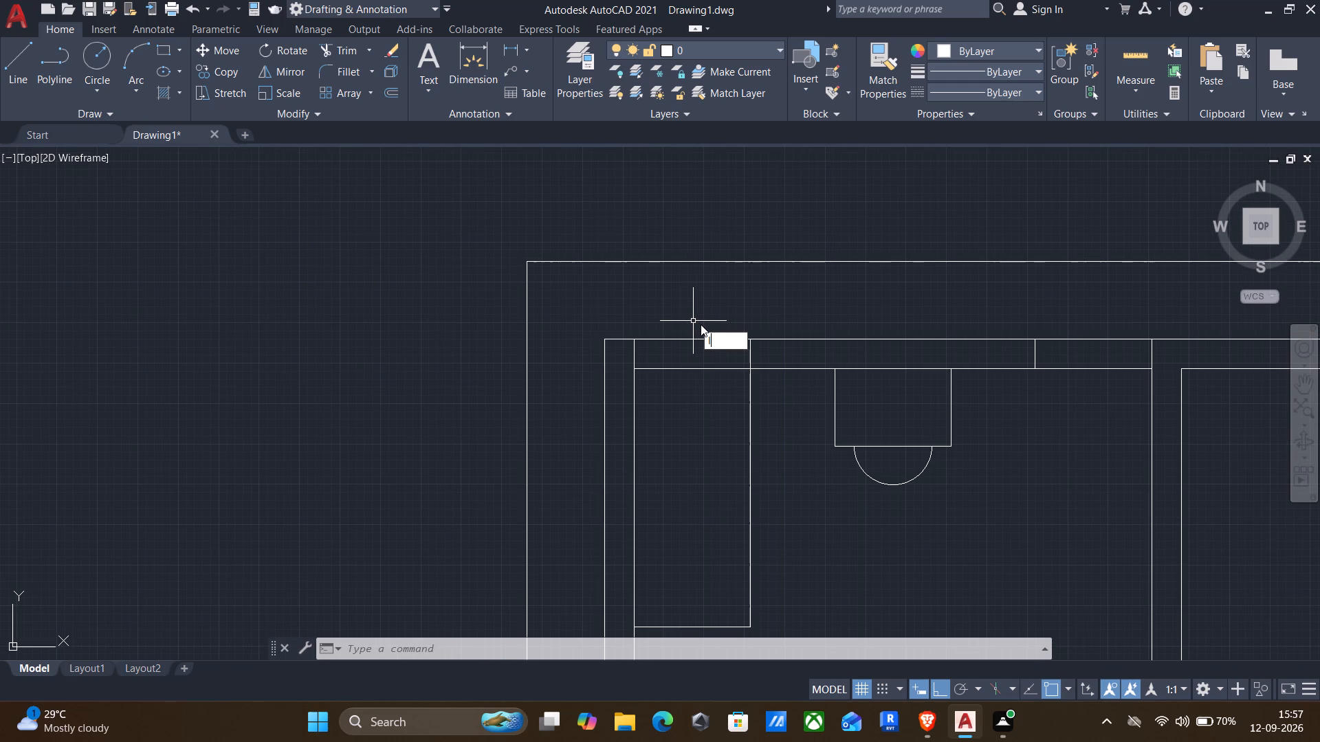
key("Return")
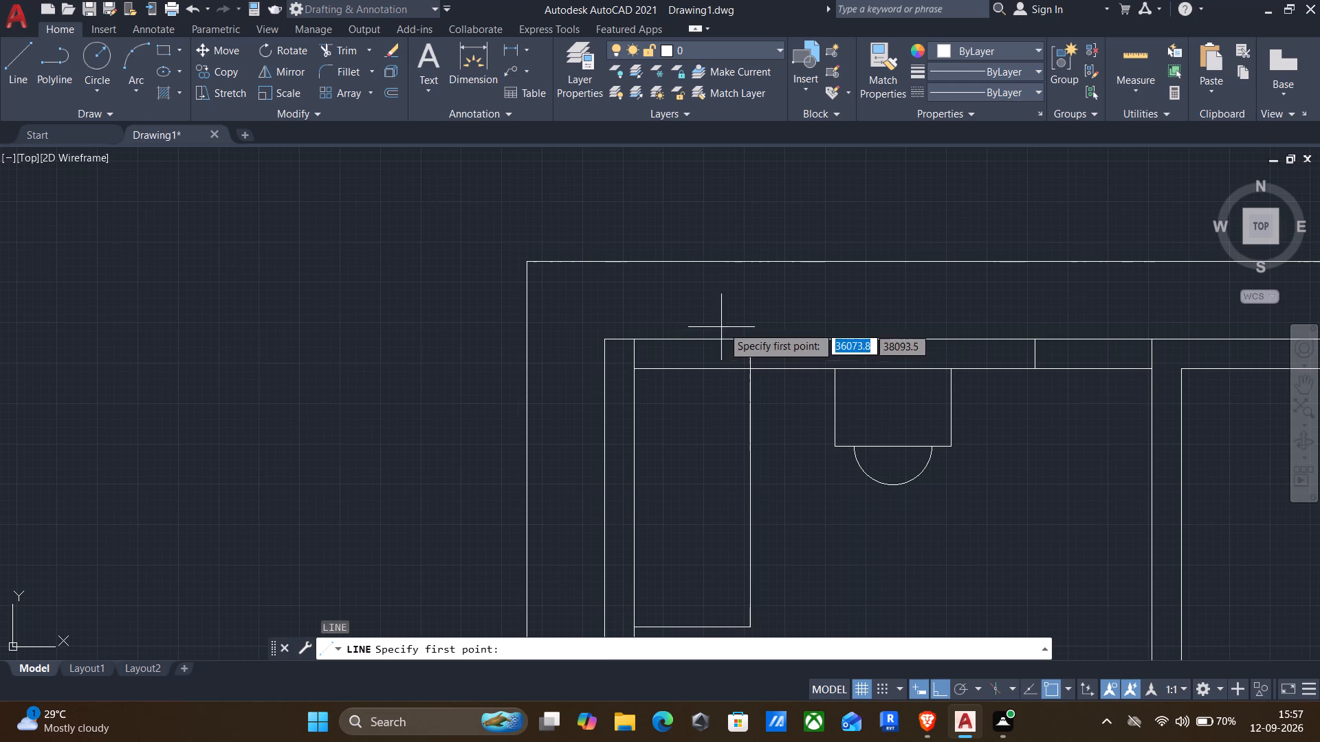
scroll(740, 338, "up", 2)
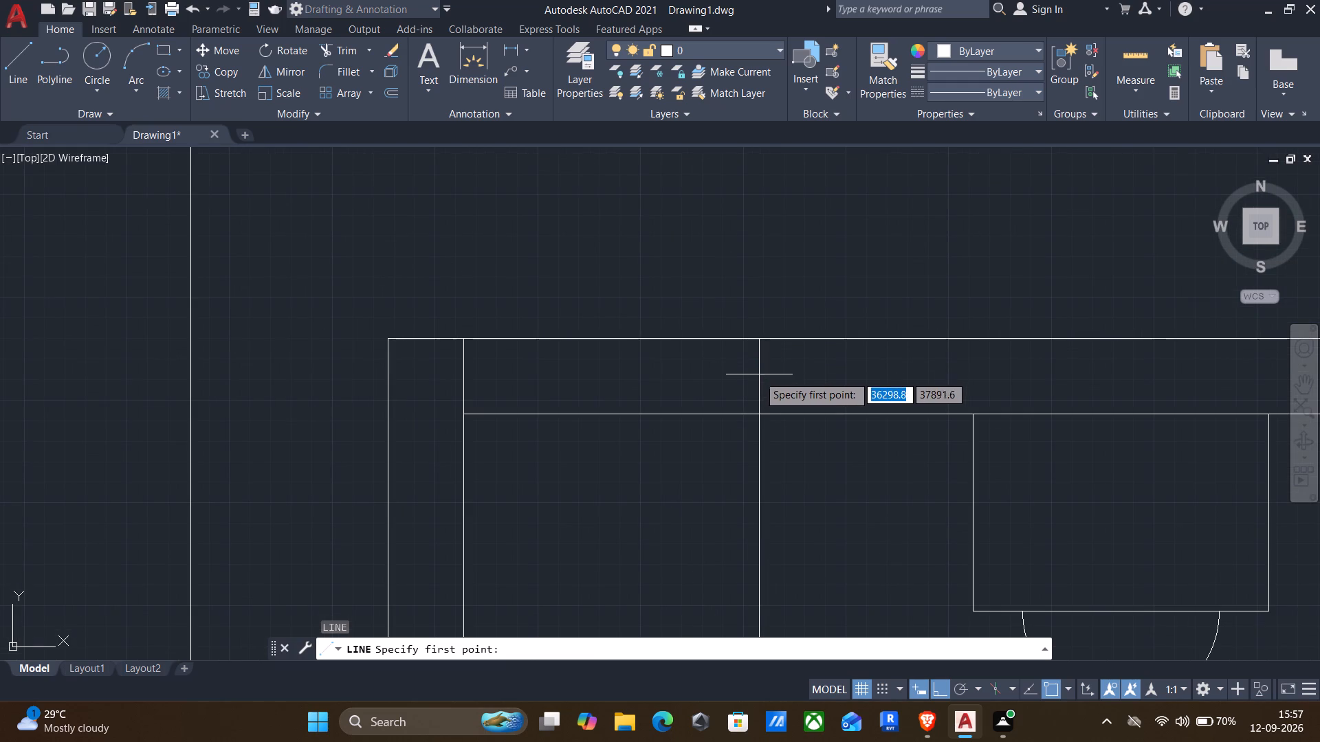
left_click(757, 378)
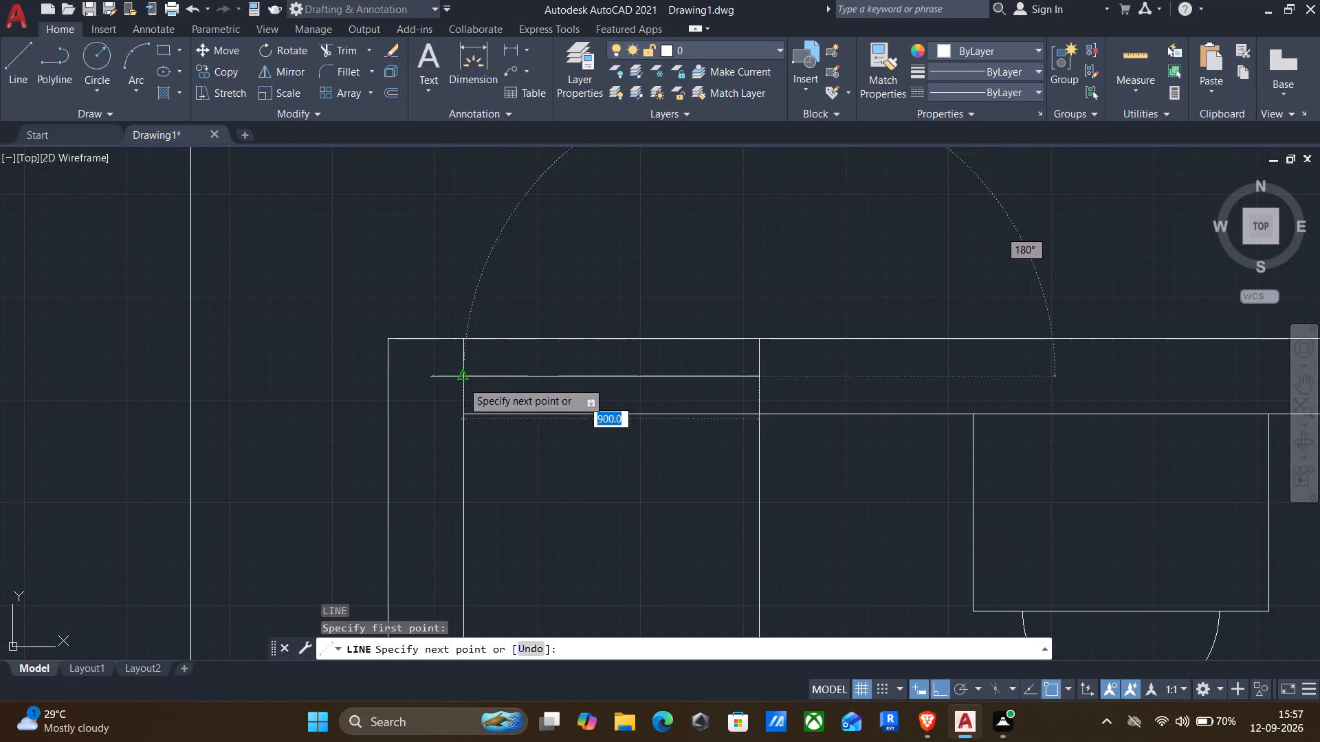
left_click(460, 374)
key("Return")
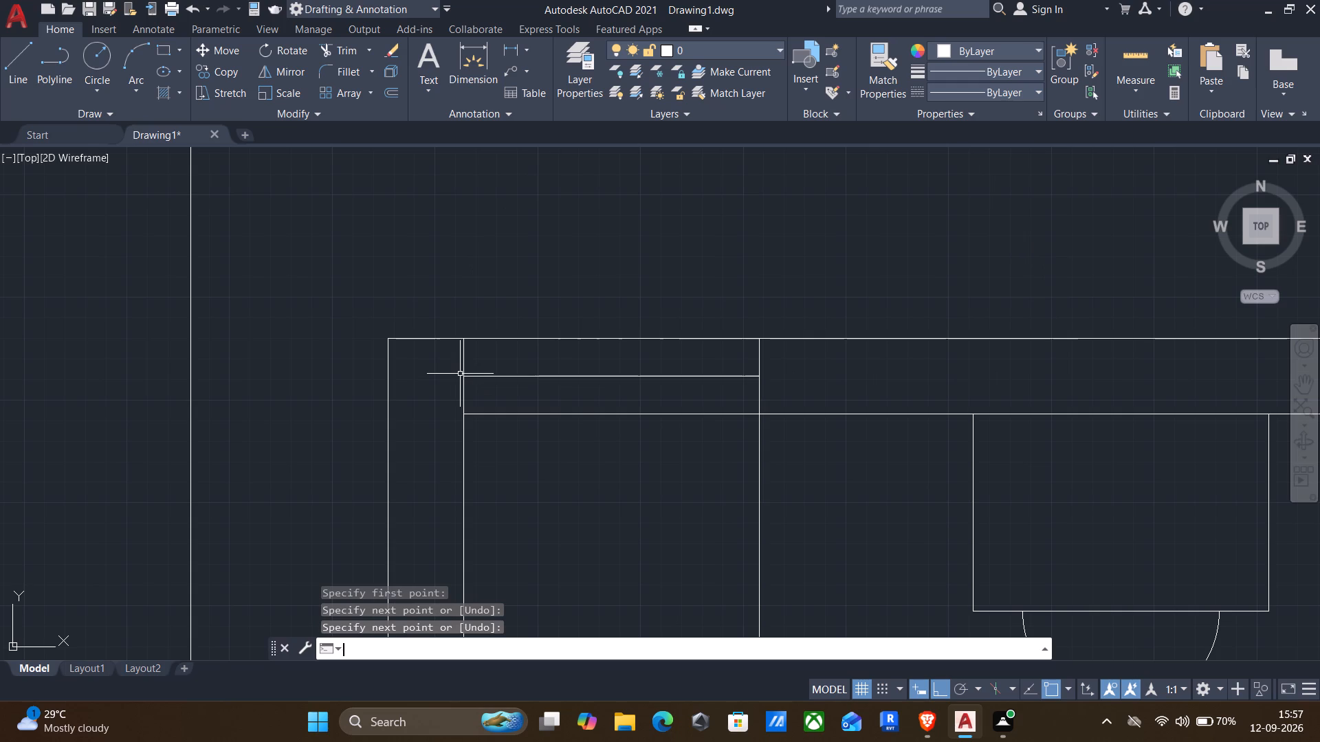
Offset the 900 mm centre line in the top wall opening 5 mm upward.
key("o")
key("Return")
left_click(529, 387)
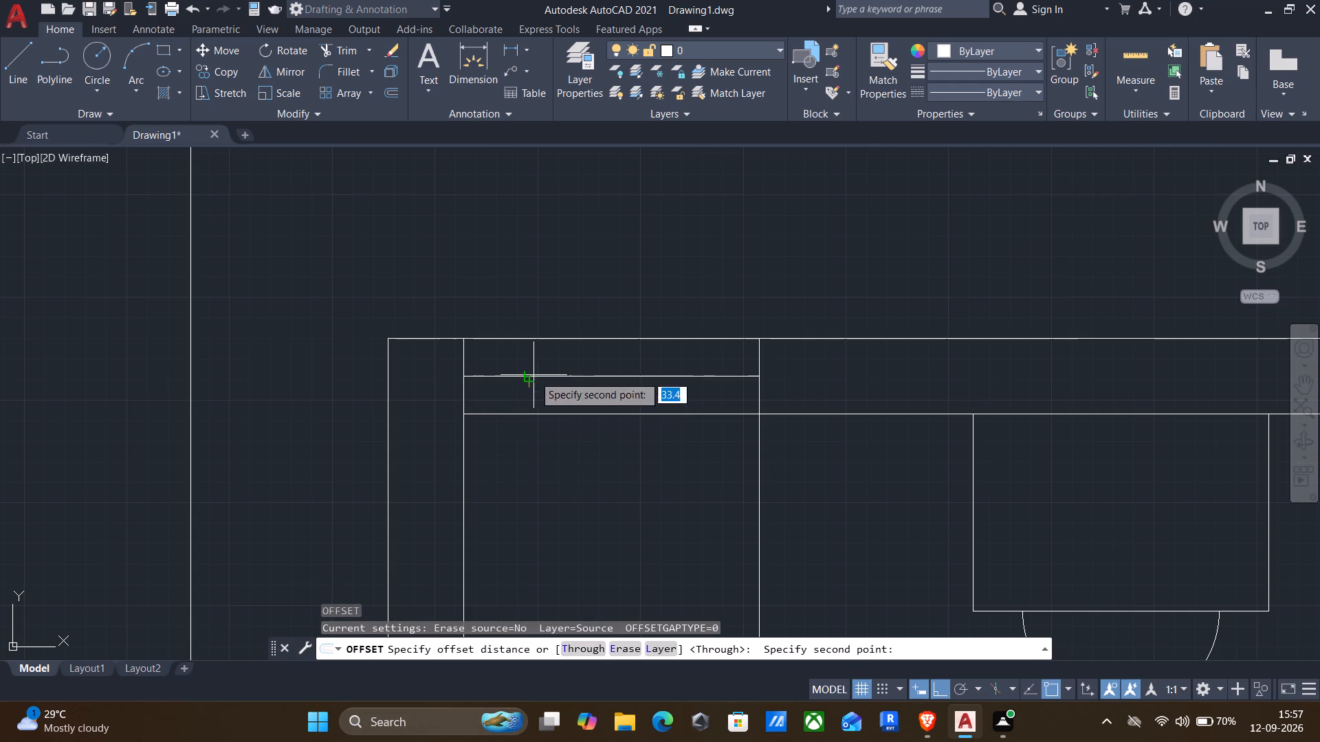
left_click(534, 374)
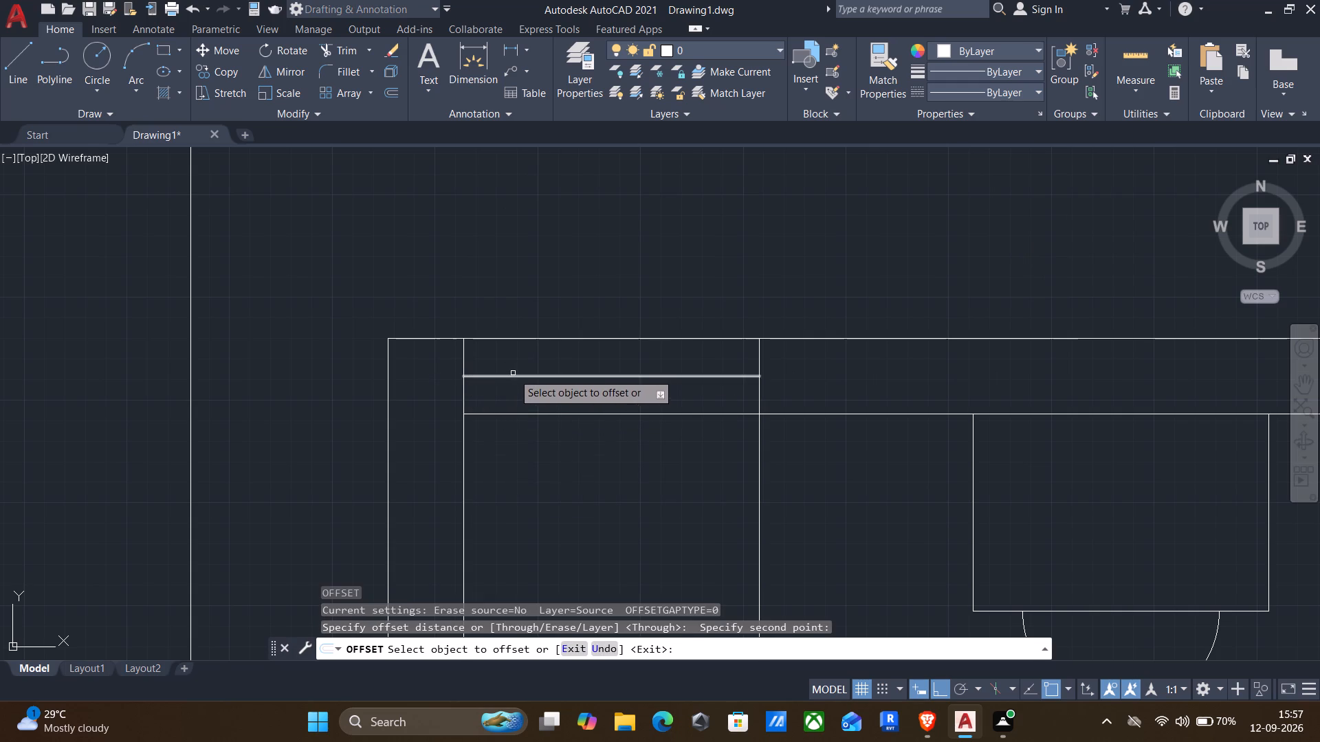
left_click(513, 373)
left_click(509, 378)
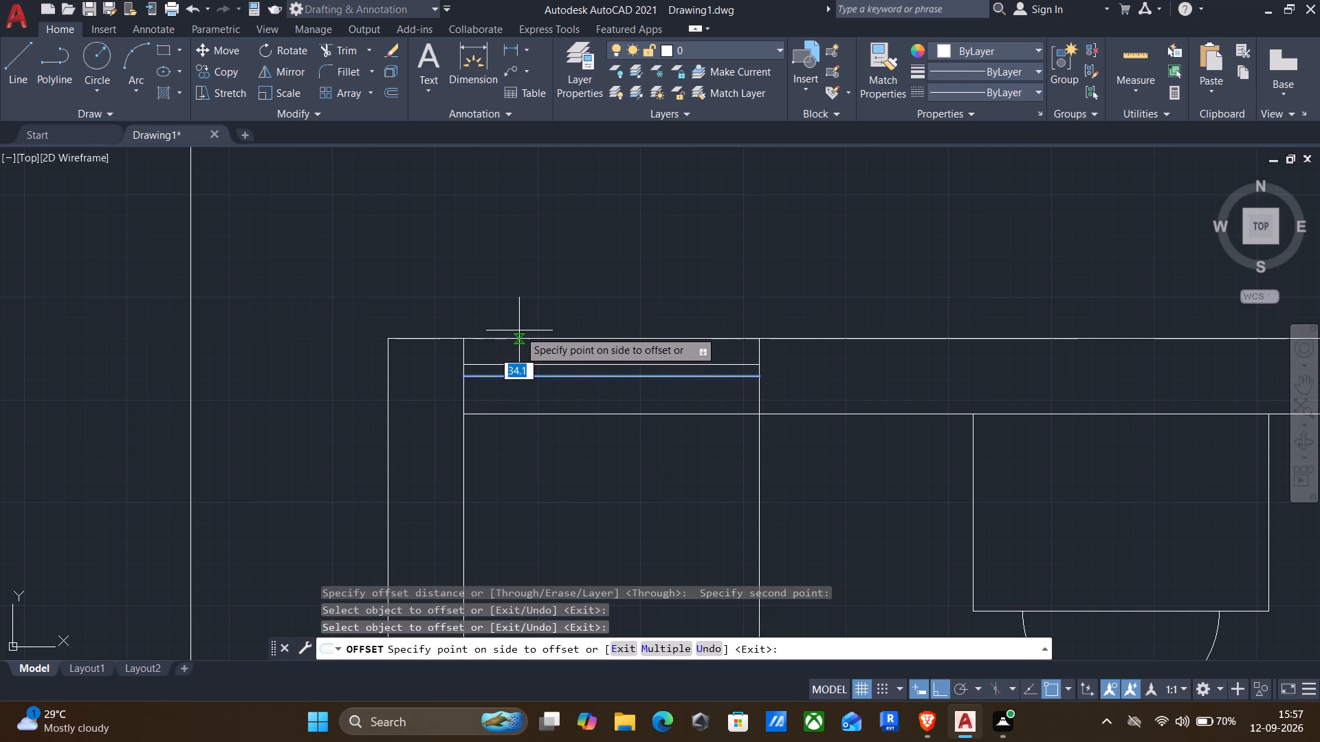
type("1\"")
key("Return")
key("BackSpace")
key("1")
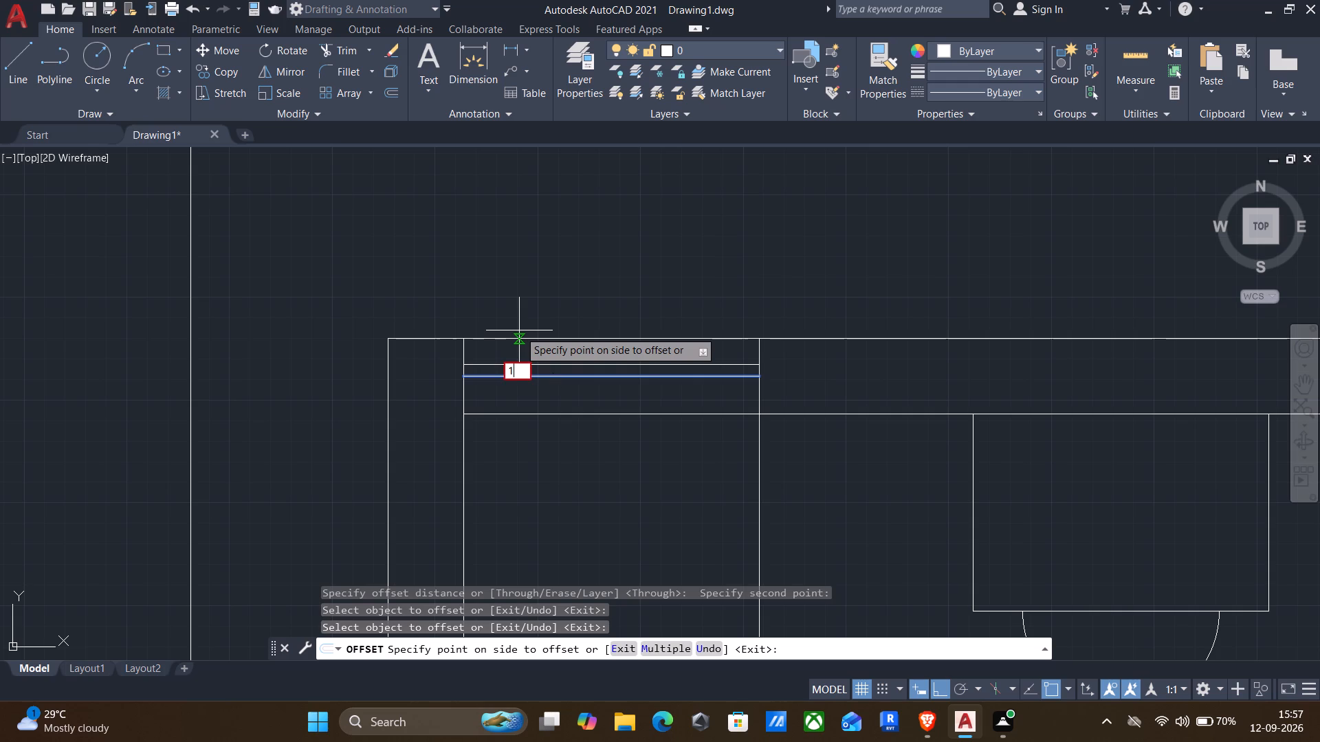
key("BackSpace")
key("5")
key("Return")
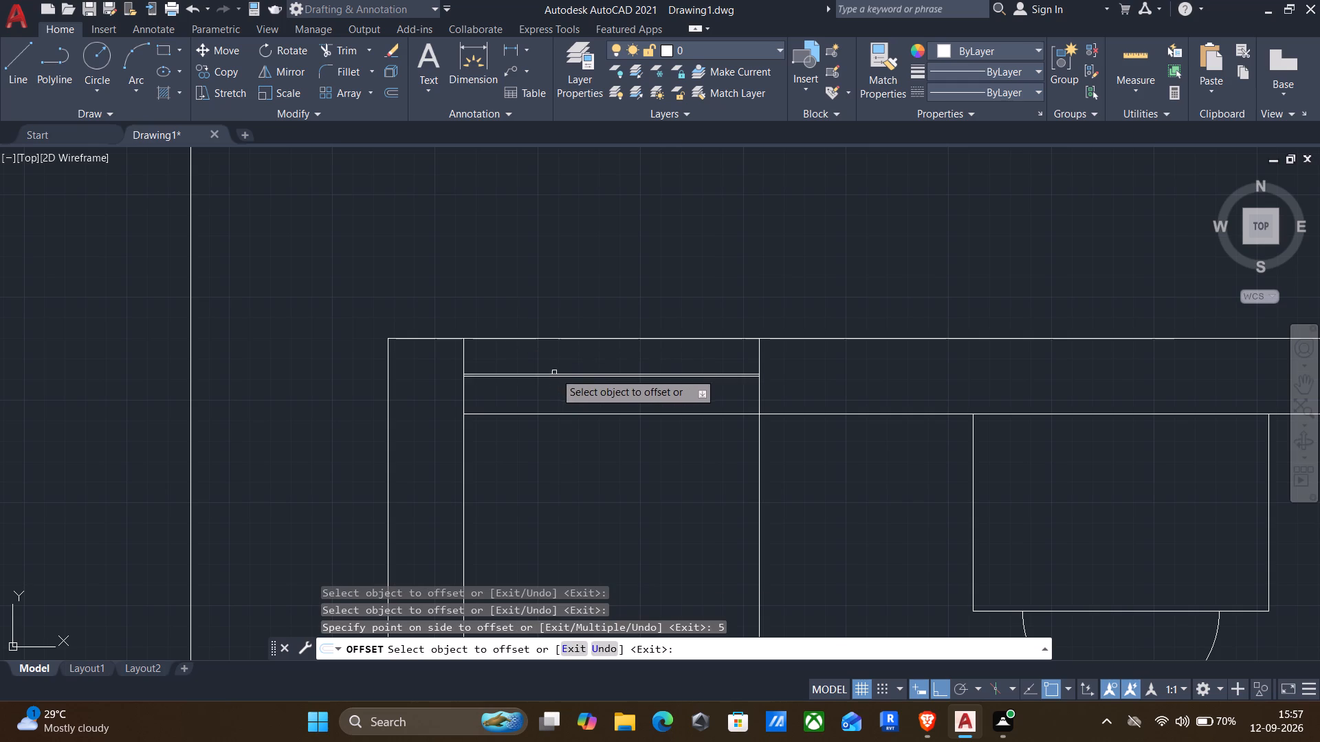
Offset the opening's centre line 30 mm upward and 30 mm downward within the top wall.
scroll(564, 376, "up", 4)
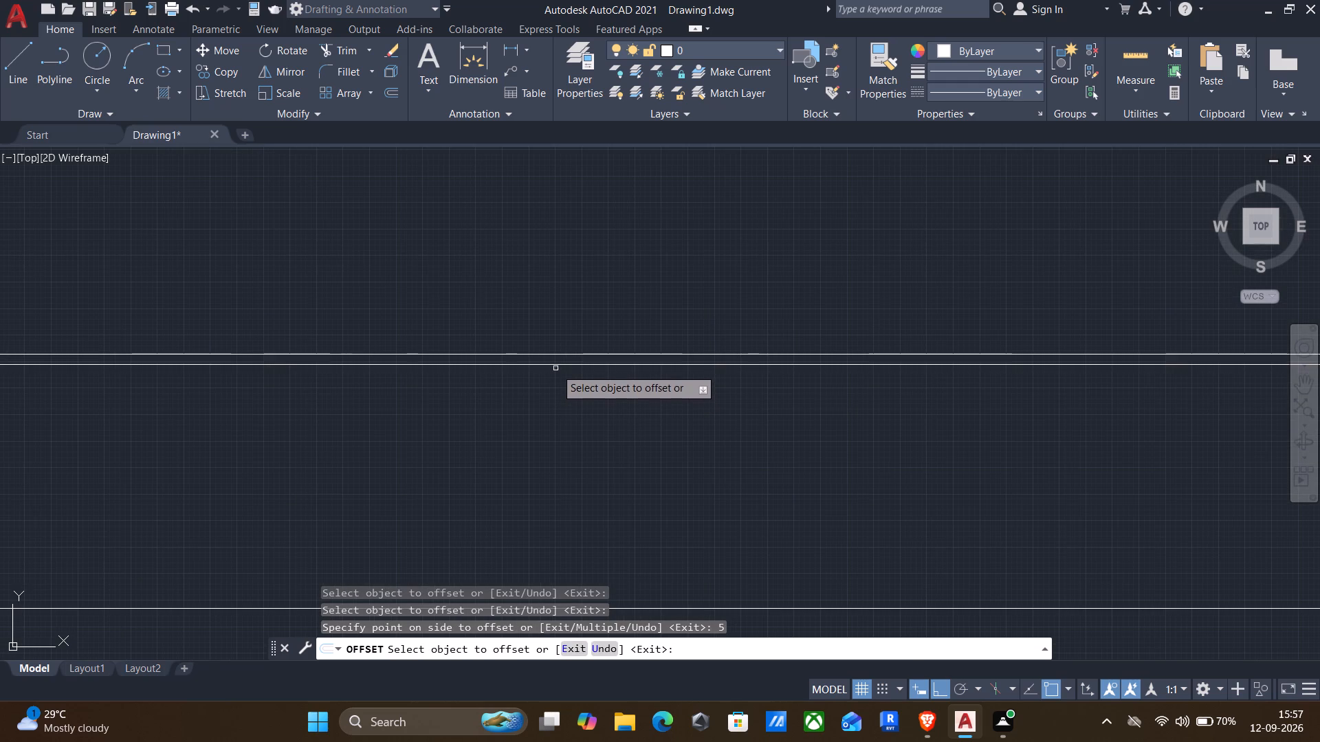
left_click(552, 363)
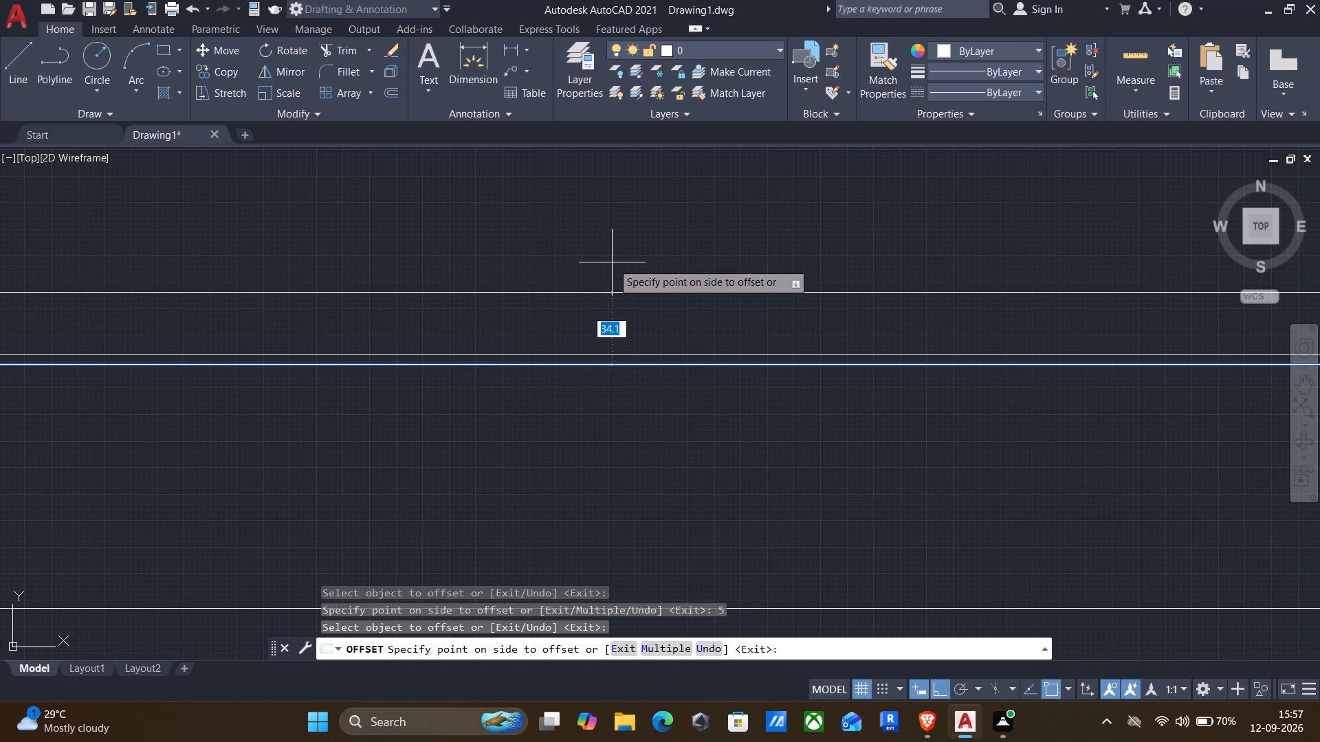
type("30")
key("Return")
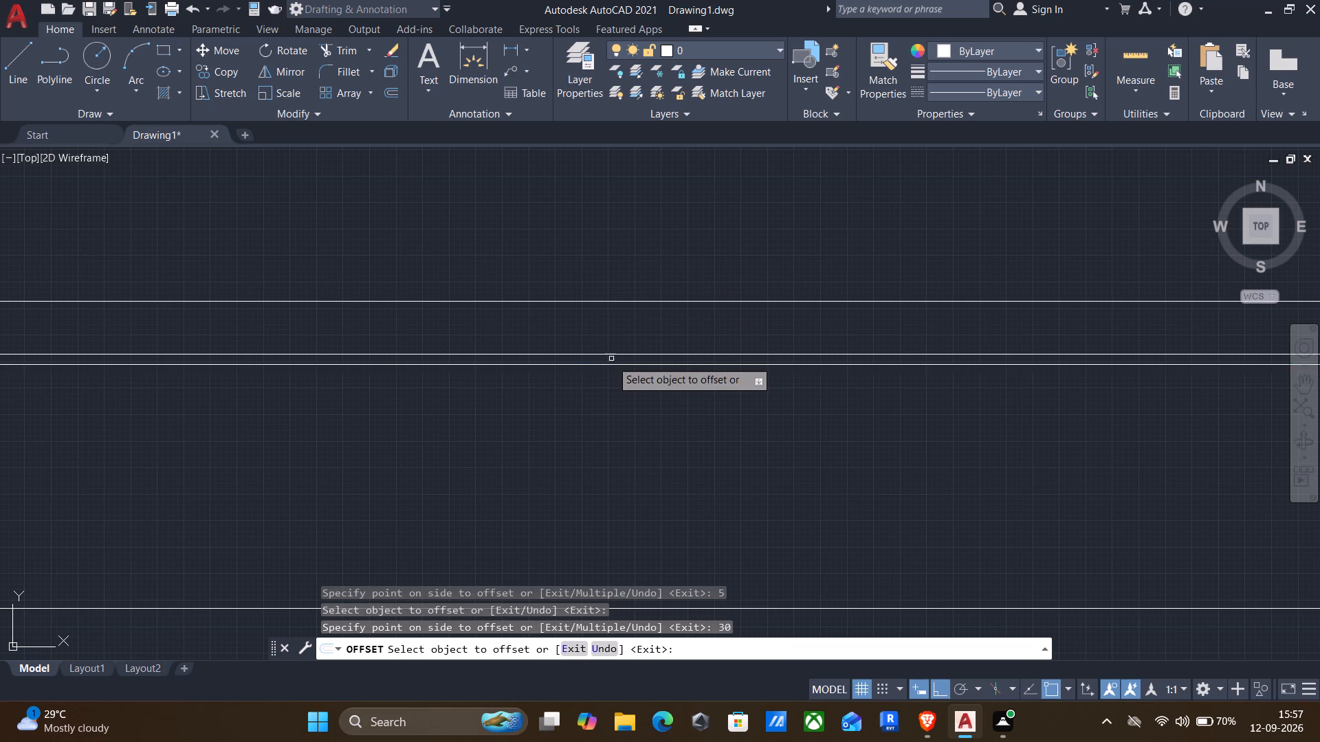
left_click(607, 366)
type("30")
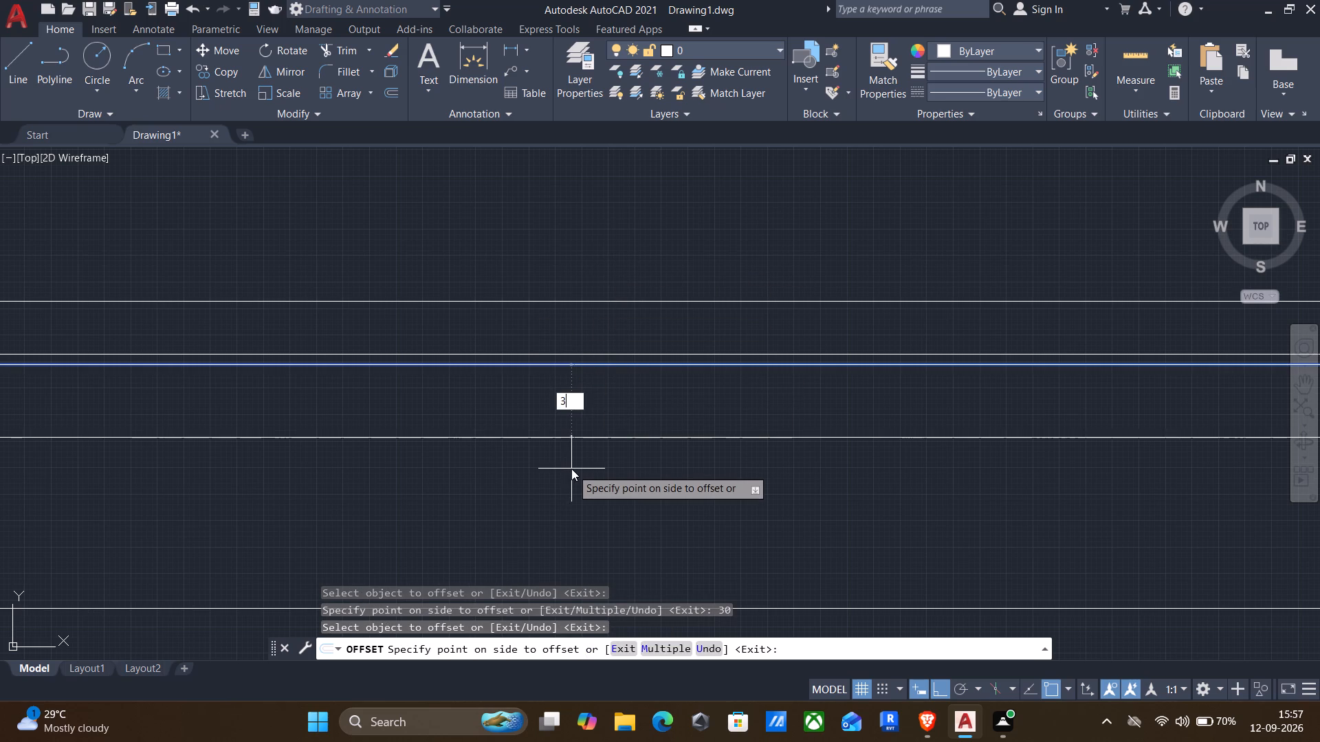
key("Return")
scroll(574, 465, "down", 3)
key("Escape")
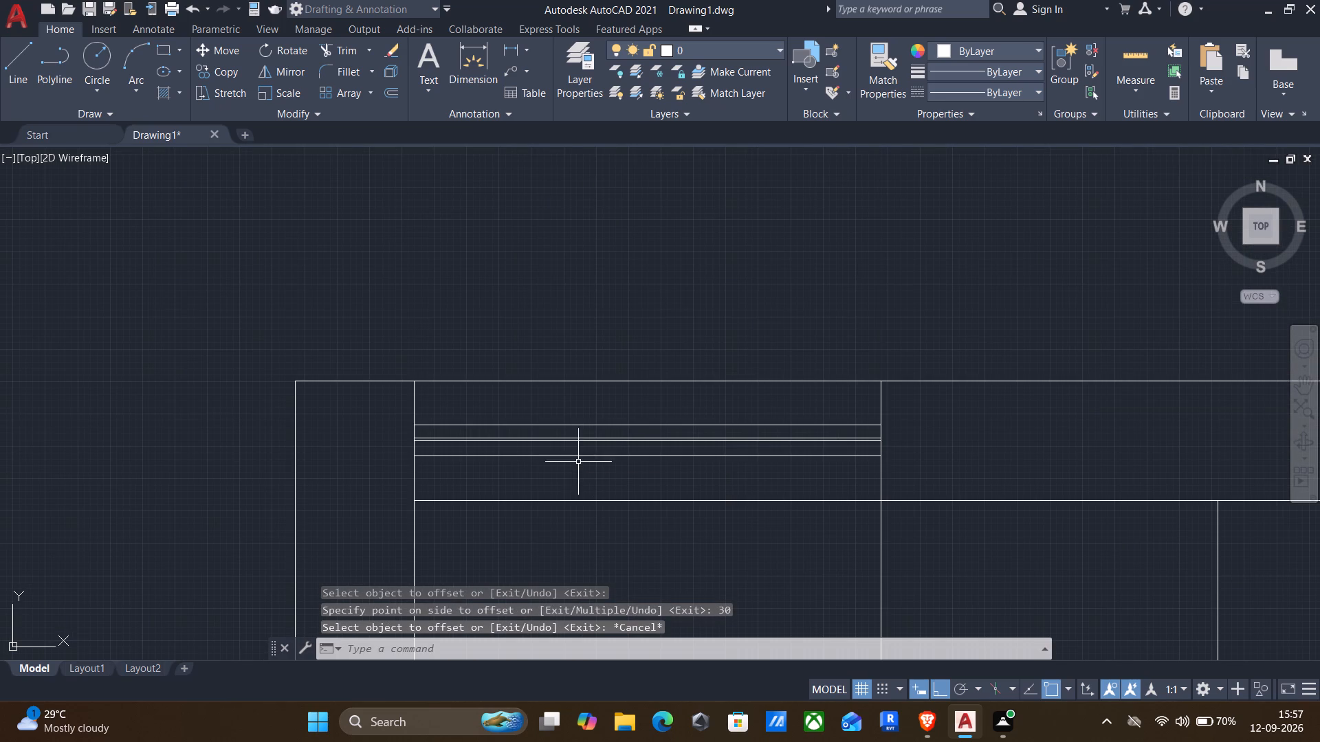
Erase the centre line and its 5 mm offset in the top wall's first opening, keeping the two outer window lines.
scroll(588, 438, "up", 3)
left_click(573, 441)
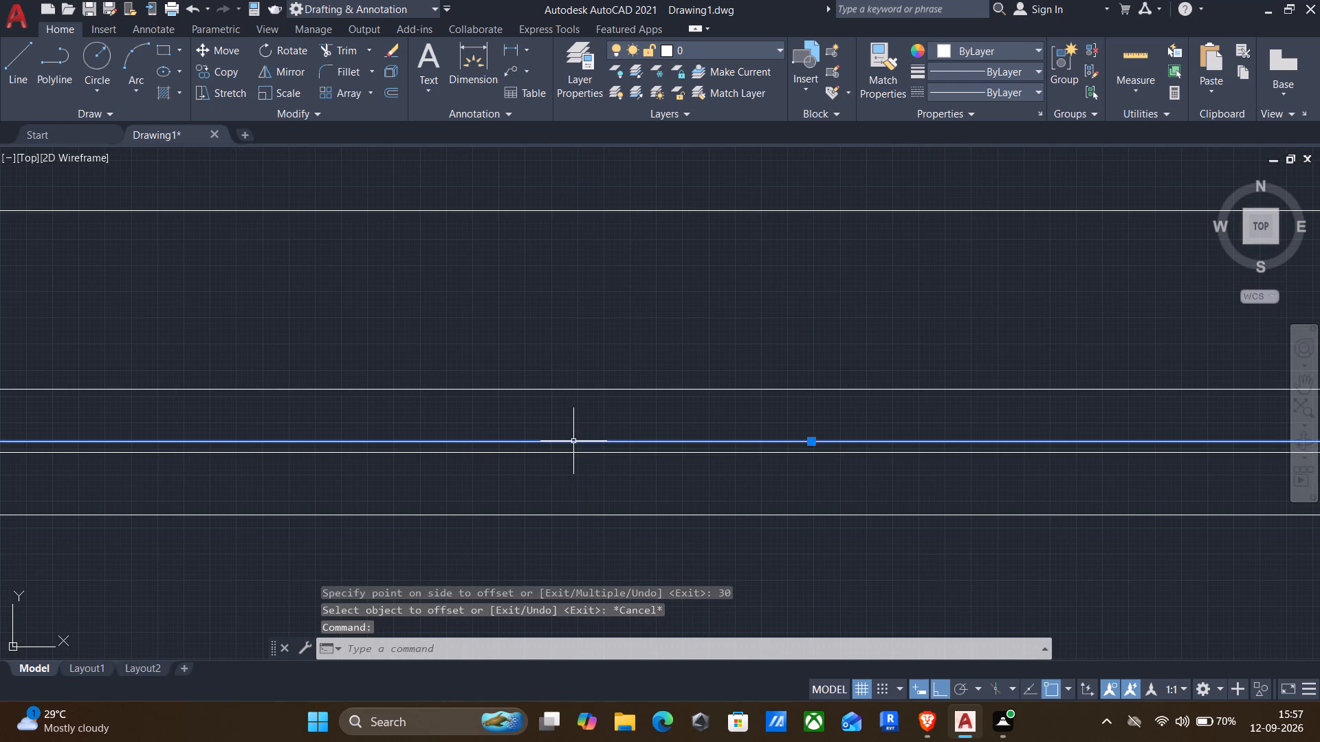
key("Delete")
scroll(579, 454, "down", 3)
middle_click_drag(622, 499, 584, 433)
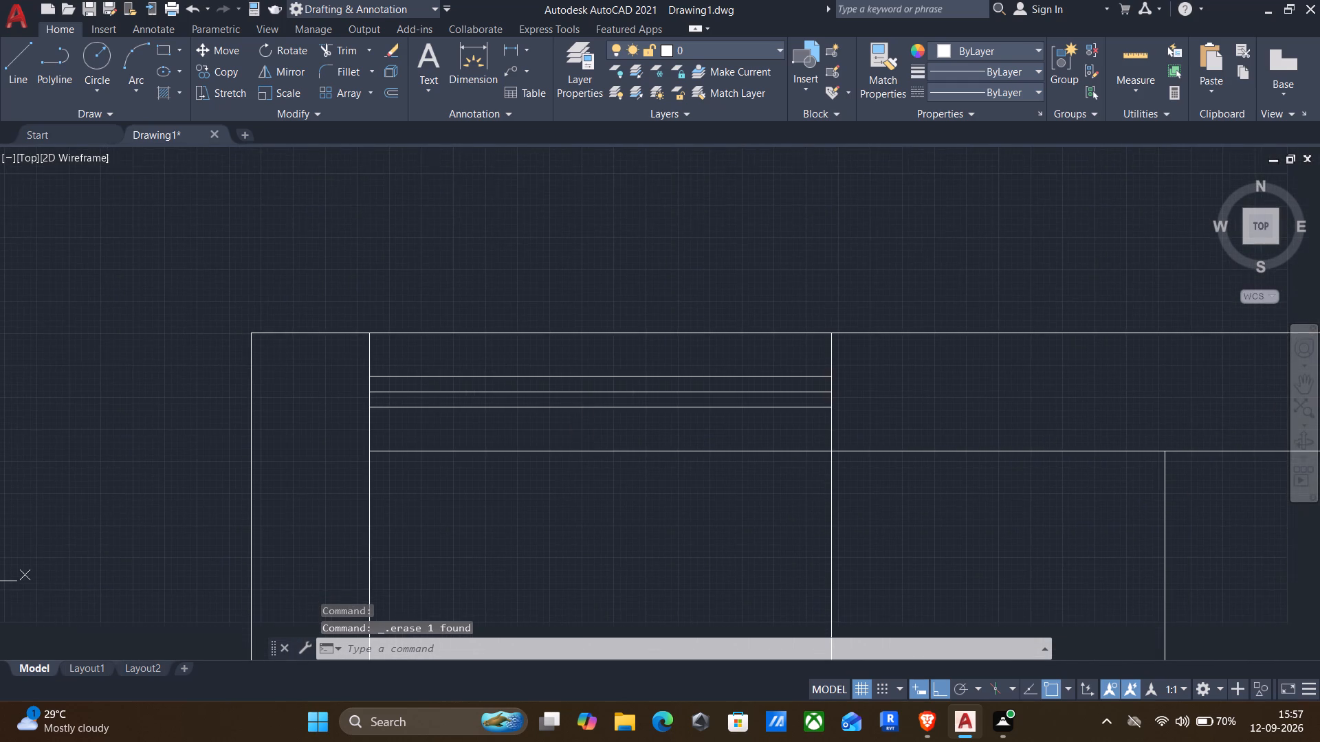
scroll(588, 429, "down", 1)
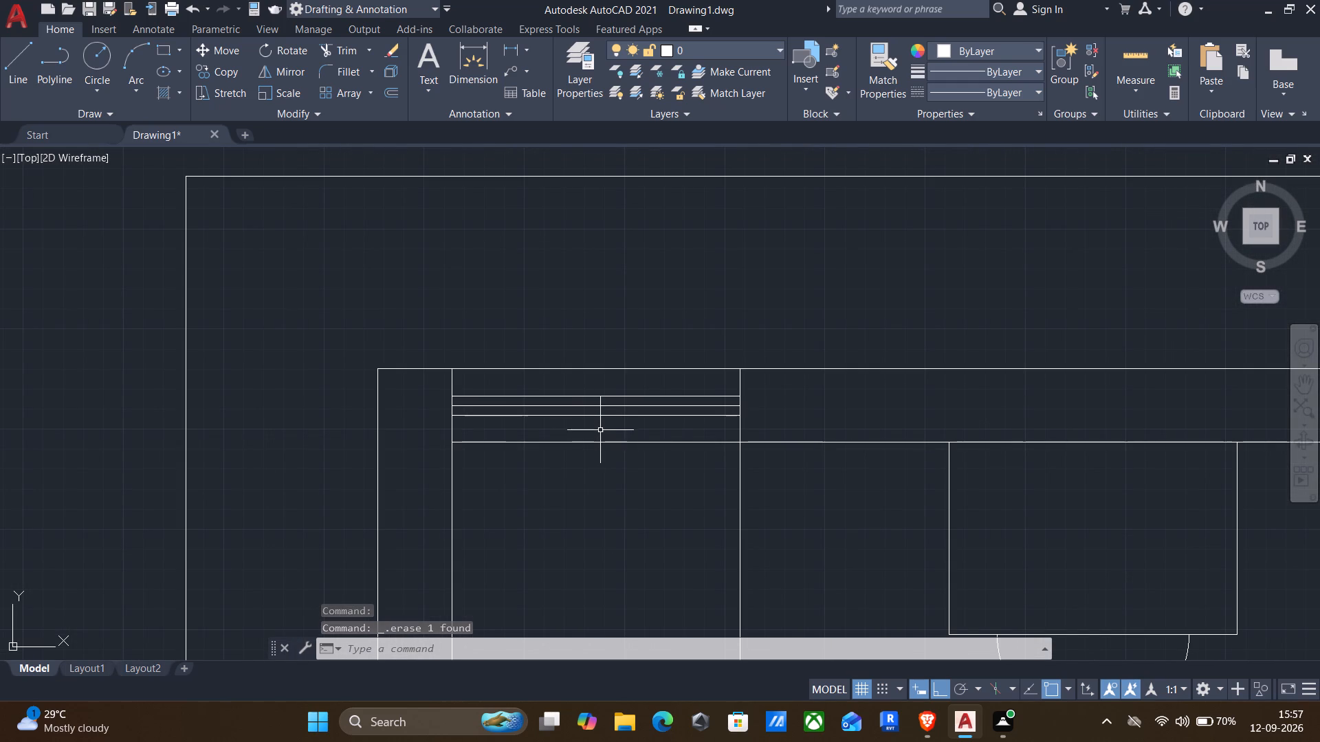
scroll(527, 389, "down", 2)
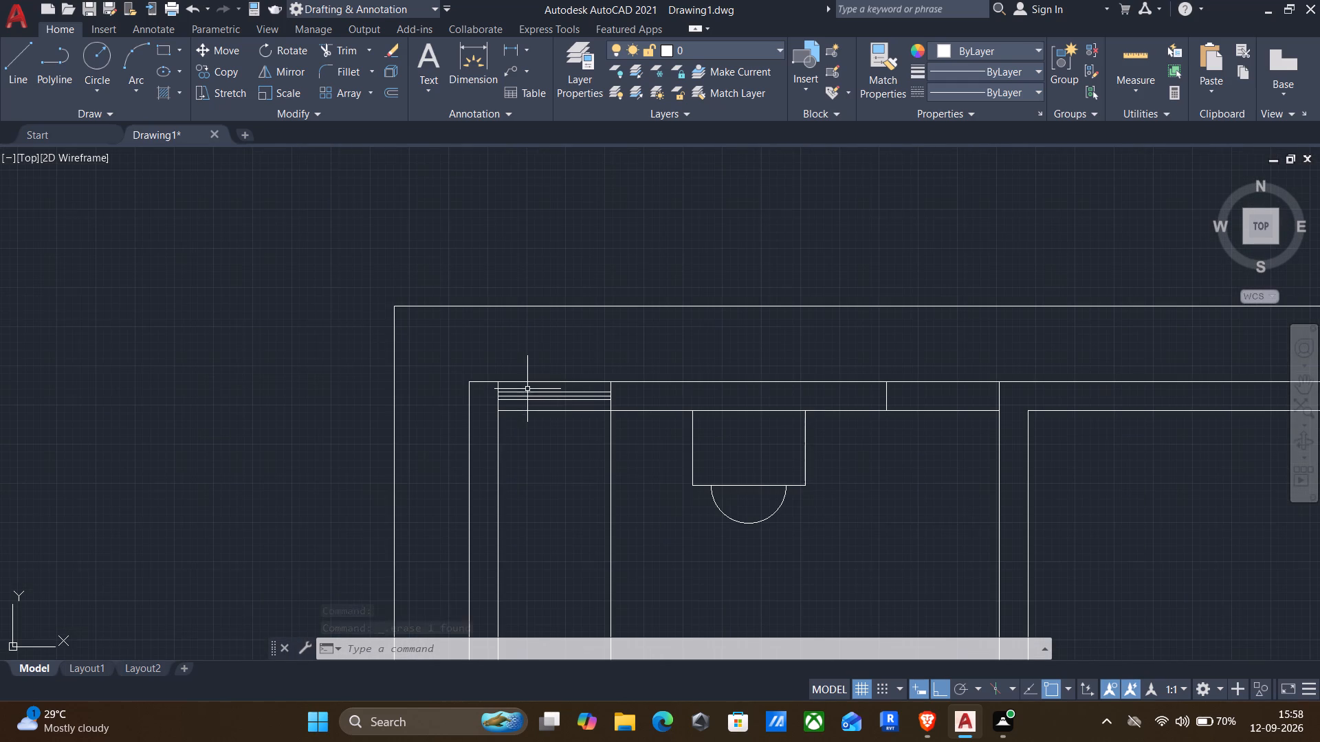
middle_click_drag(636, 454, 617, 460)
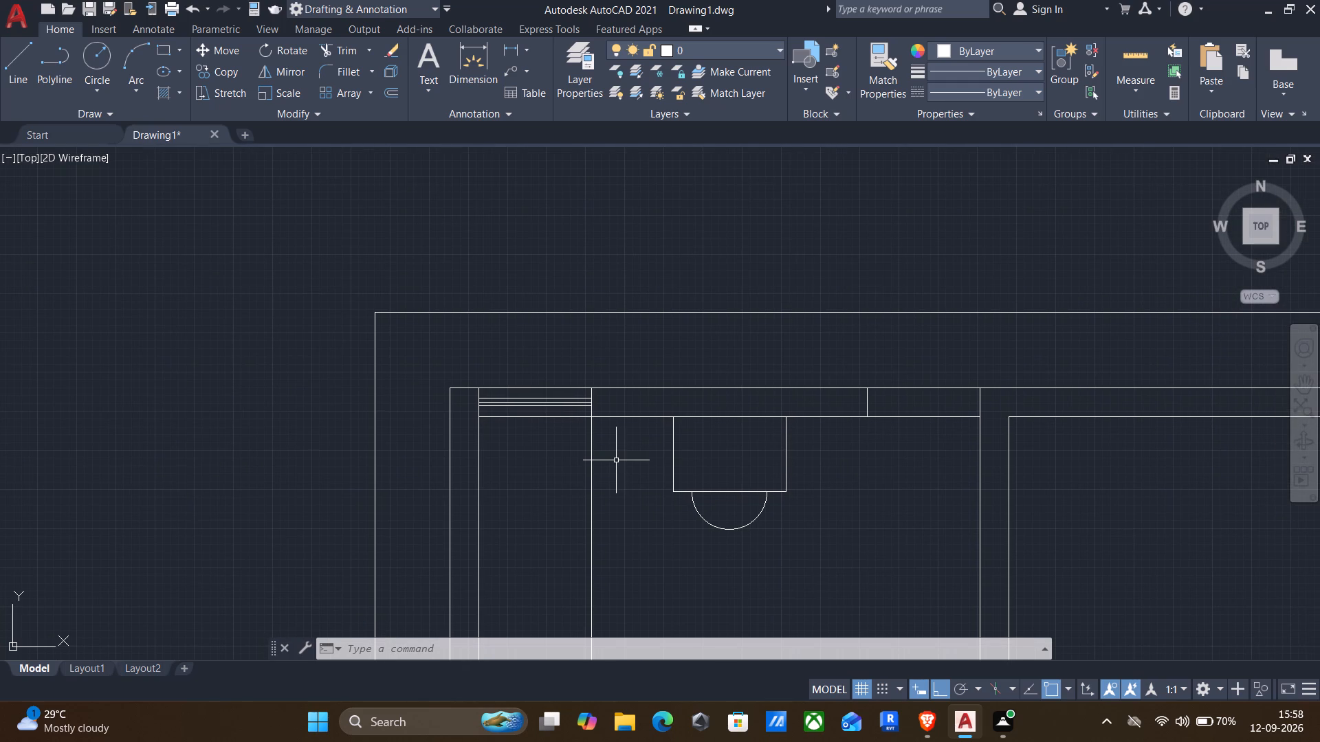
scroll(544, 409, "up", 3)
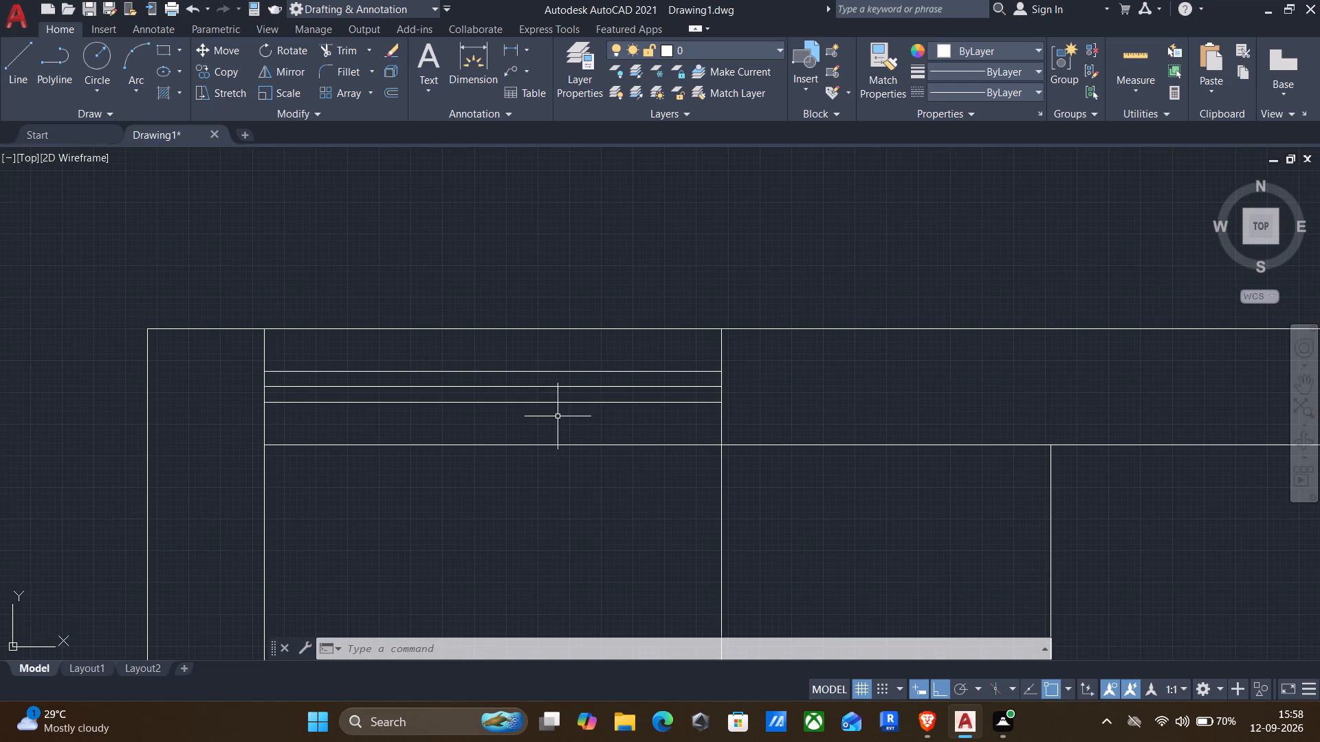
left_click(553, 388)
key("Delete")
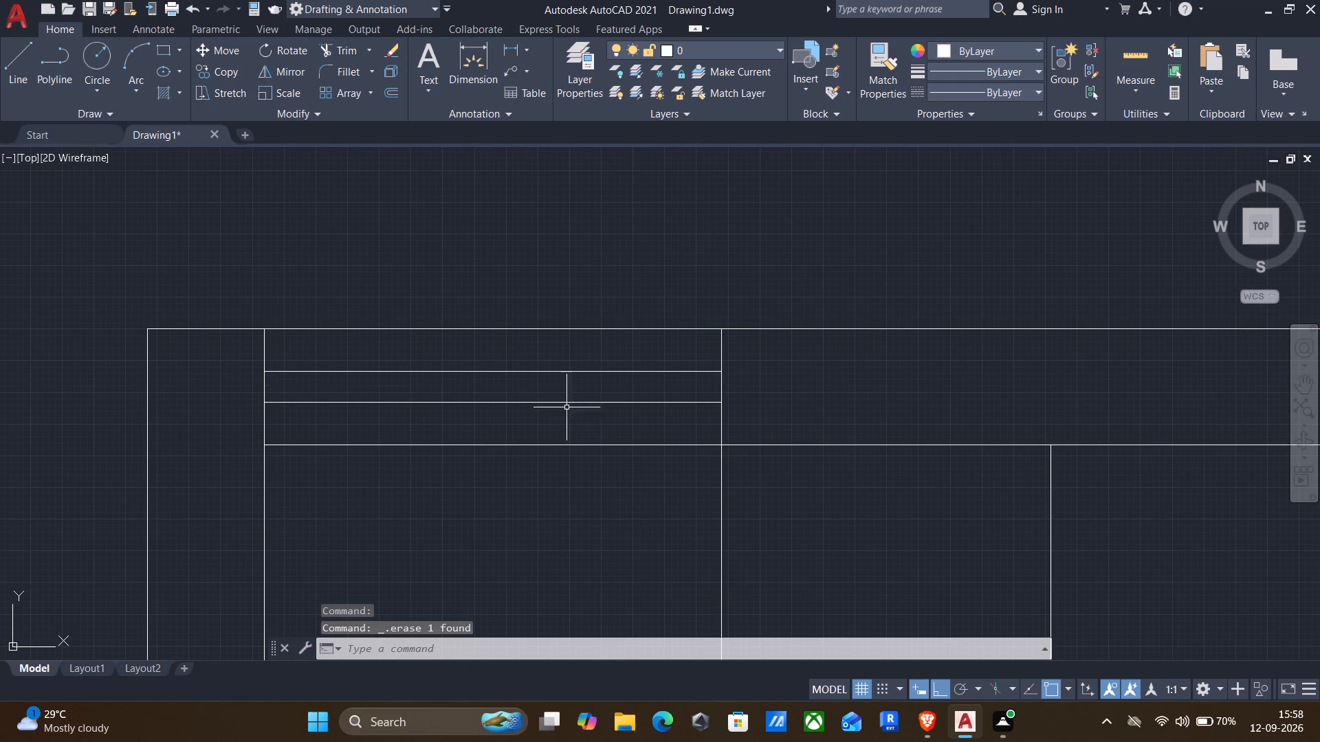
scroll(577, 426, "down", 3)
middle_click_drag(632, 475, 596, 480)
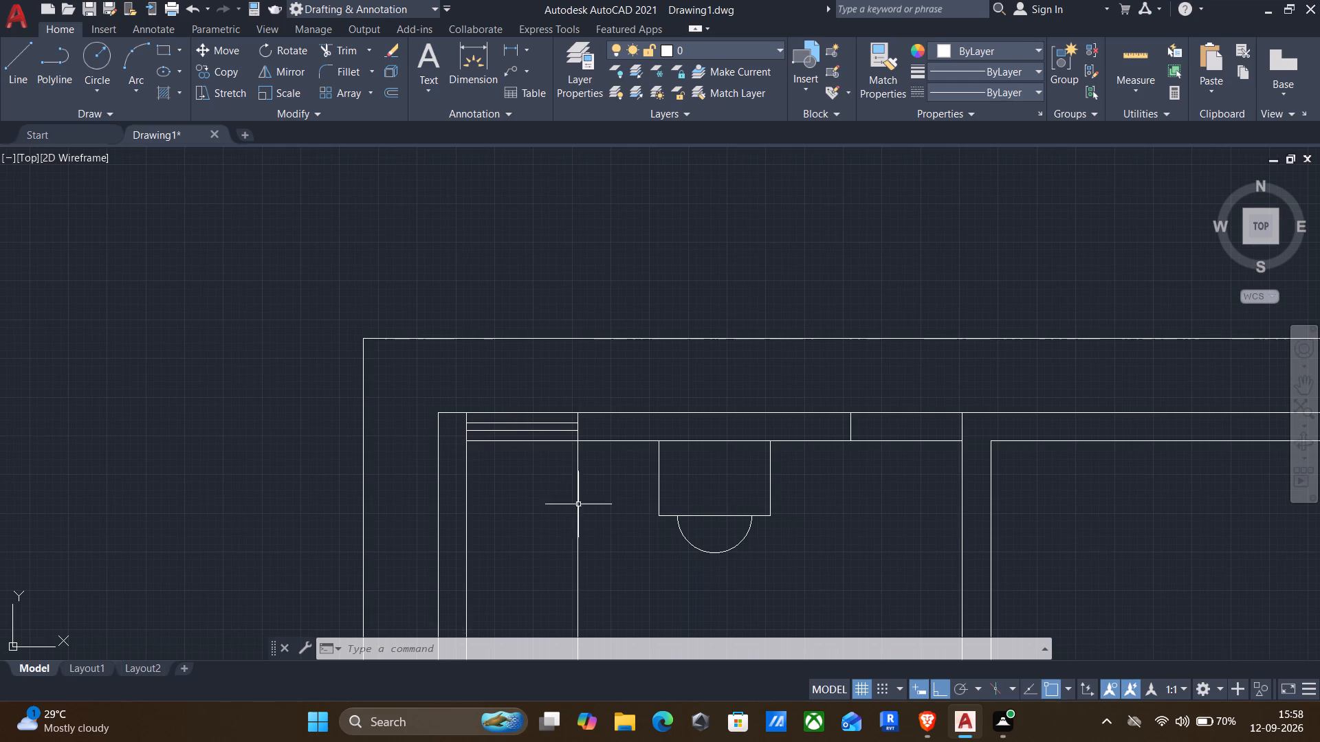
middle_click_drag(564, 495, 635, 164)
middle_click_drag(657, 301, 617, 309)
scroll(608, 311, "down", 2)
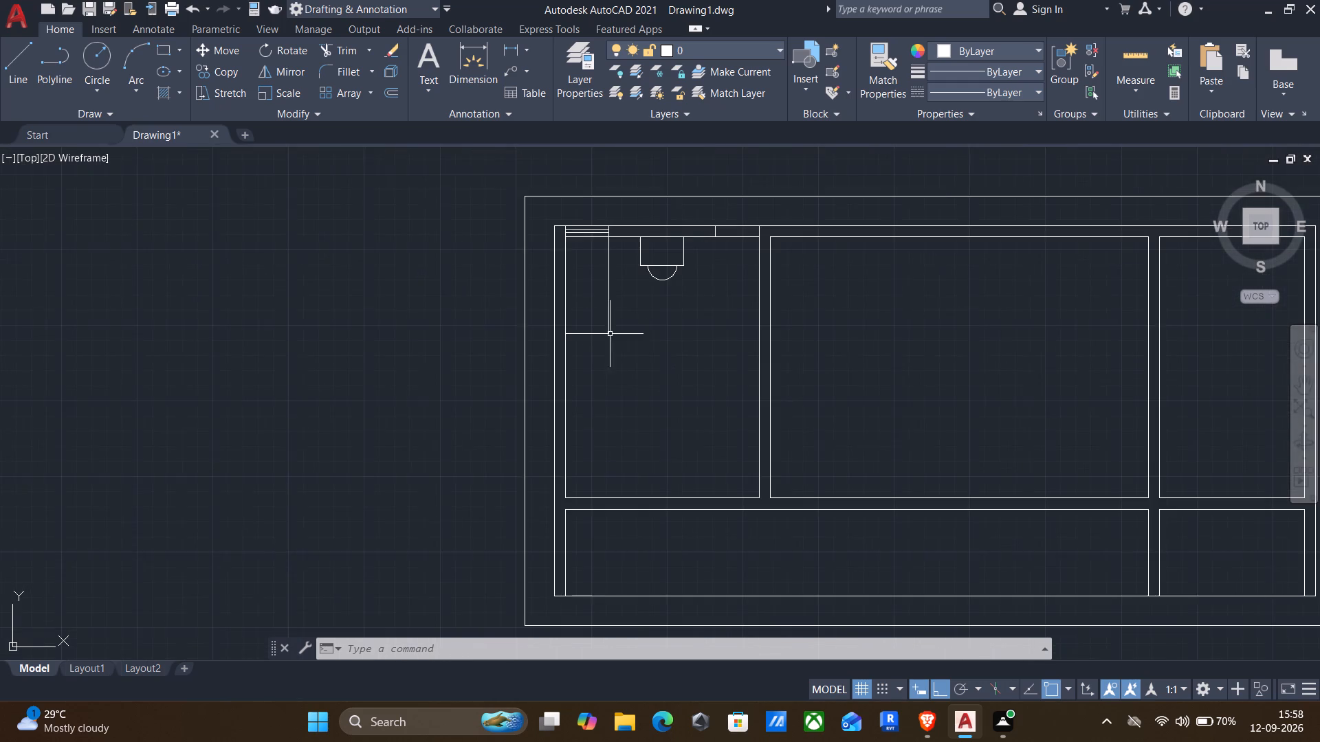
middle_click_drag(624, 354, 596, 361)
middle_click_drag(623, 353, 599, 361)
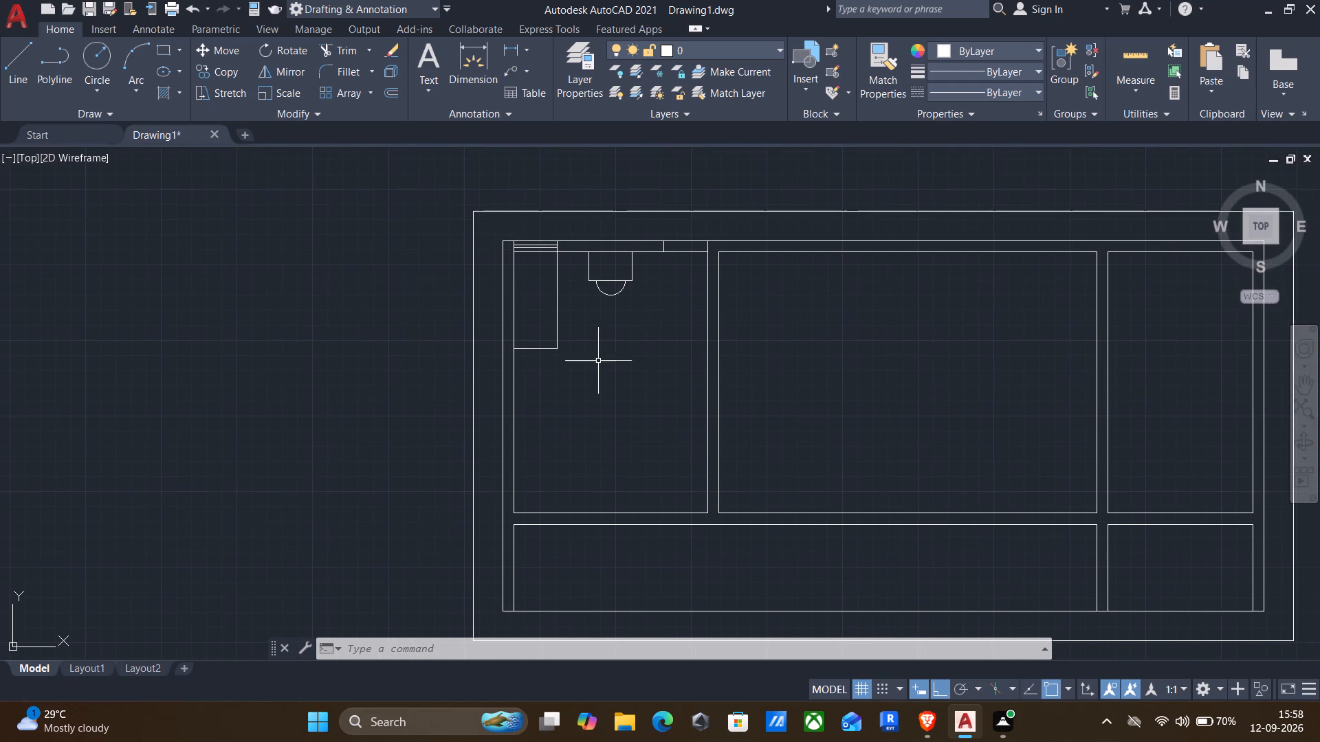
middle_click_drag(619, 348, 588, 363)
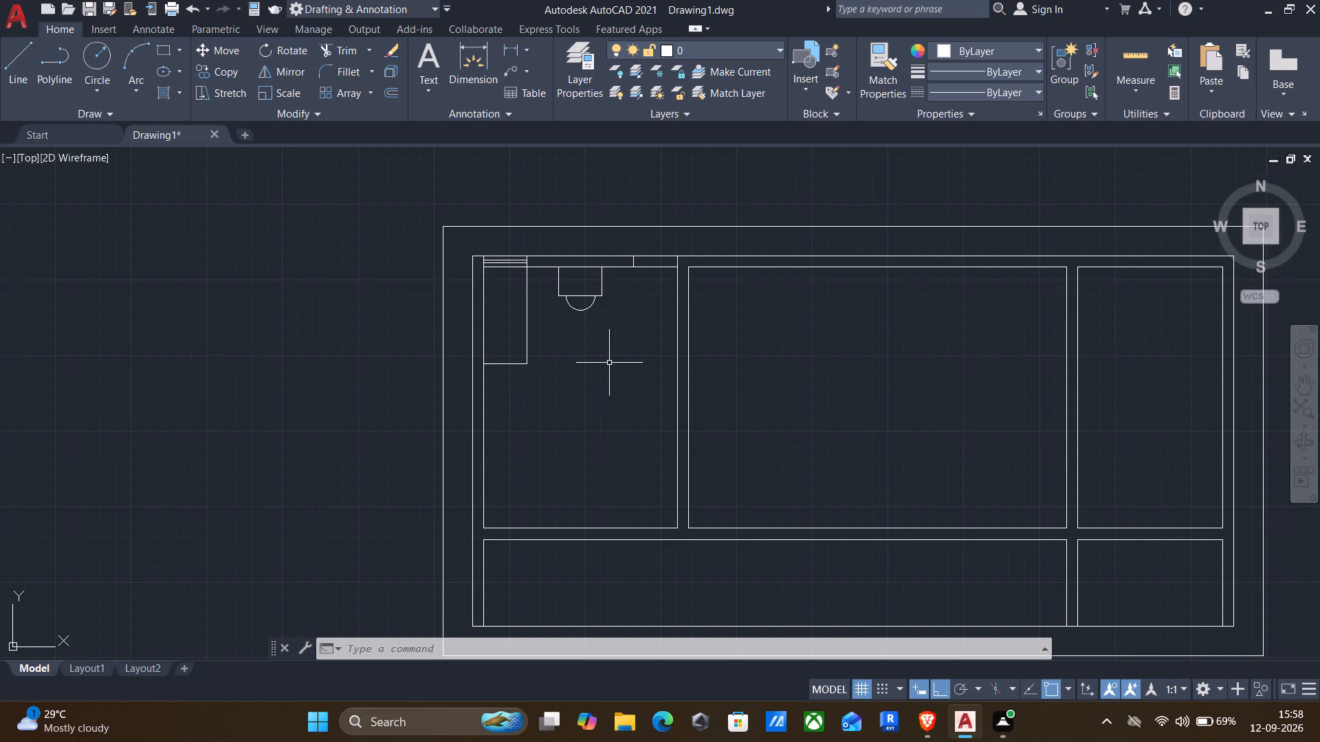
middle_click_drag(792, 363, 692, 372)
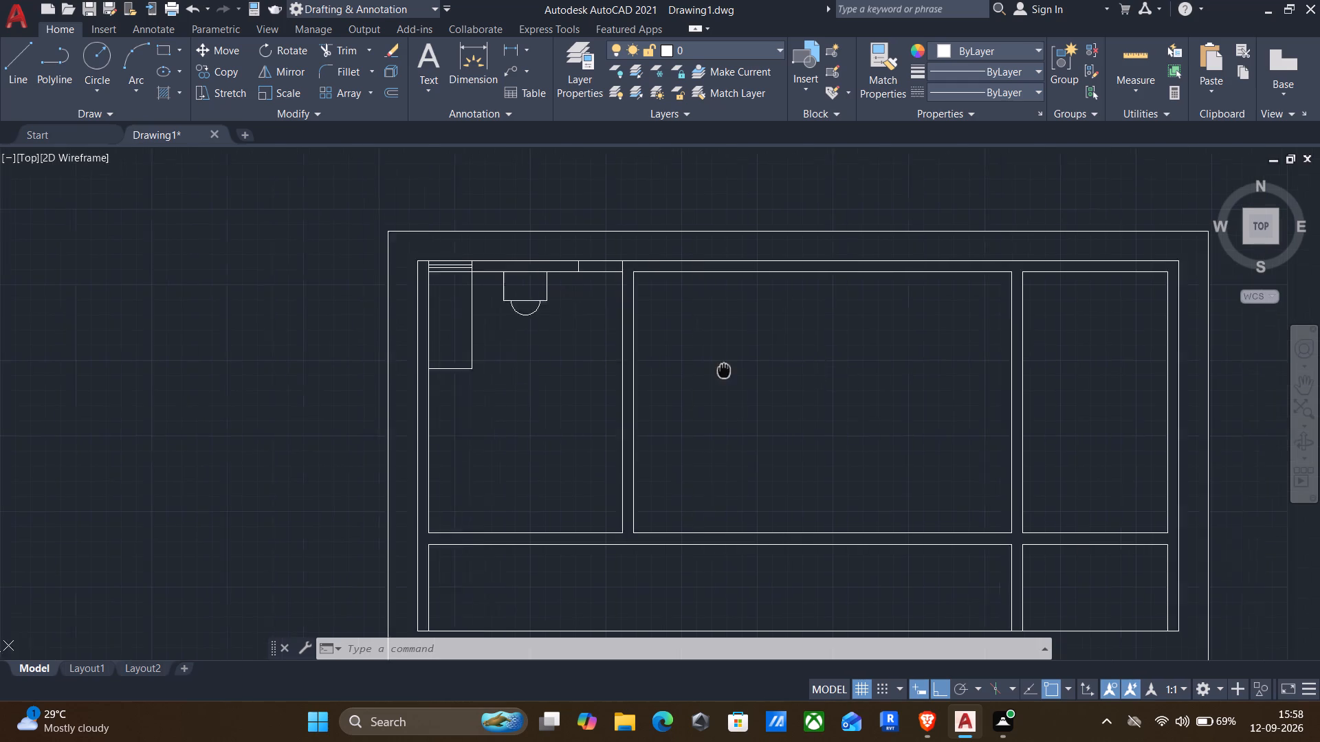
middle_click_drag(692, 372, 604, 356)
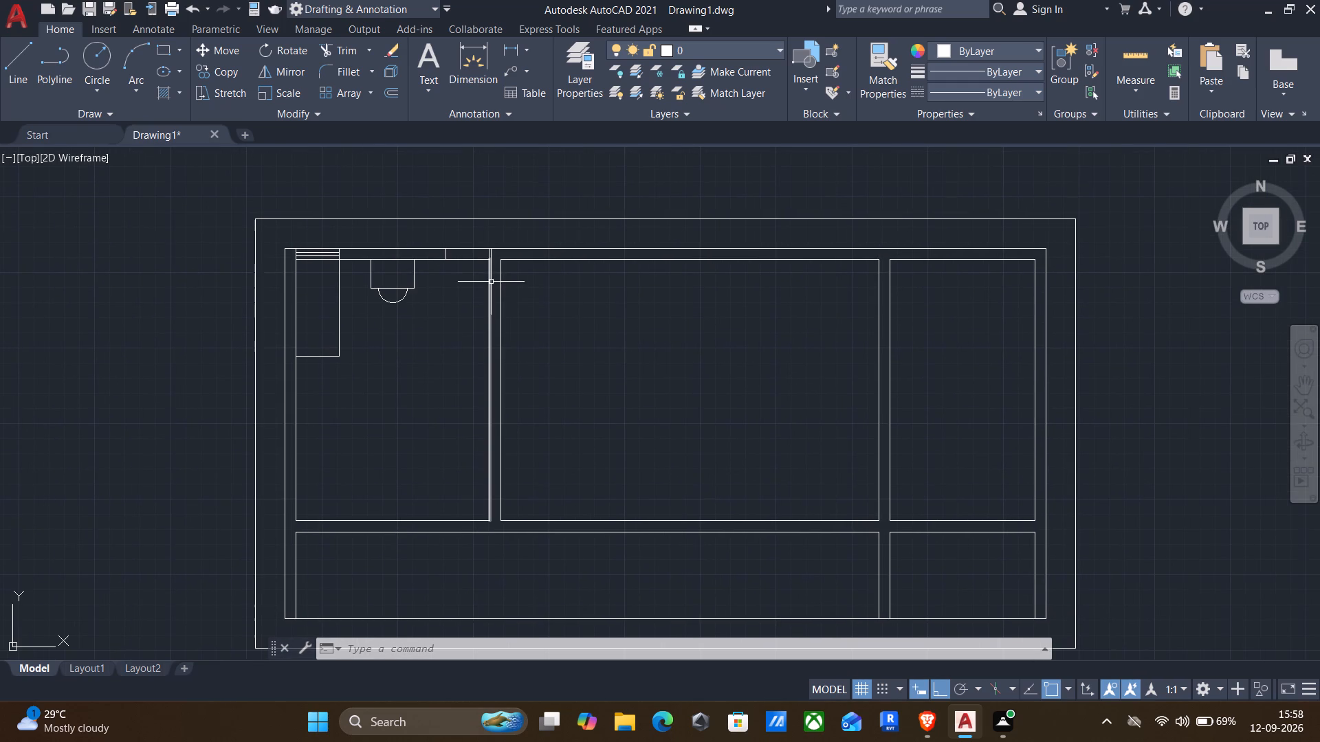
Copy the first opening's two window lines 3100 mm right along the top wall into the upper-left room's second opening.
scroll(315, 271, "up", 4)
middle_click_drag(295, 195, 286, 319)
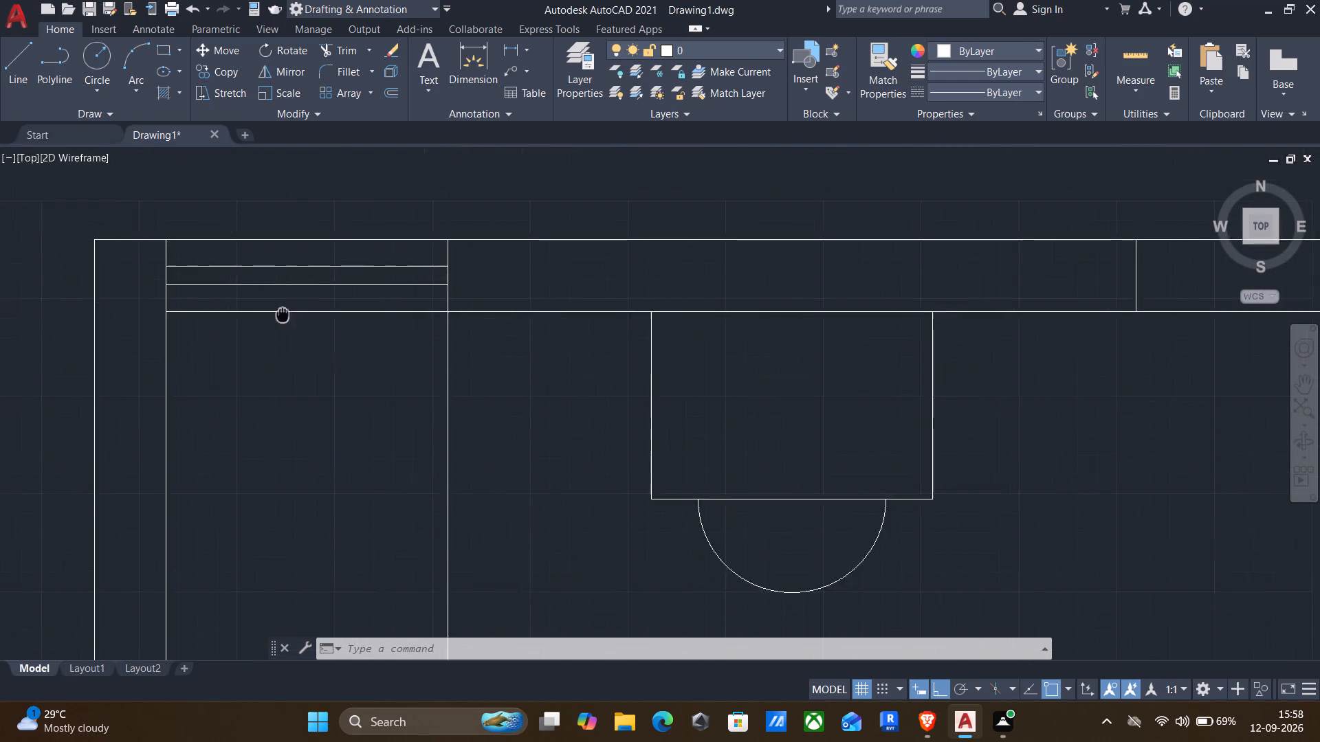
middle_click_drag(286, 319, 315, 357)
left_click(325, 352)
left_click(277, 300)
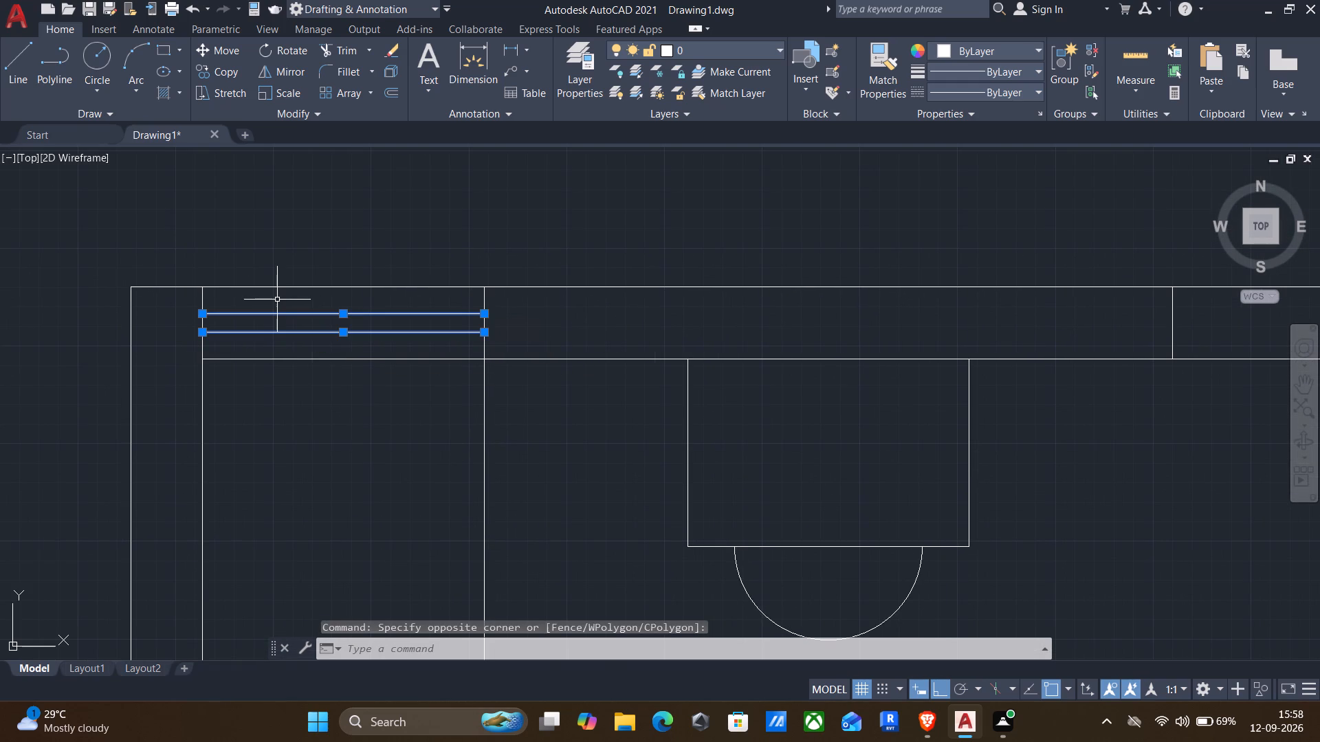
key("c")
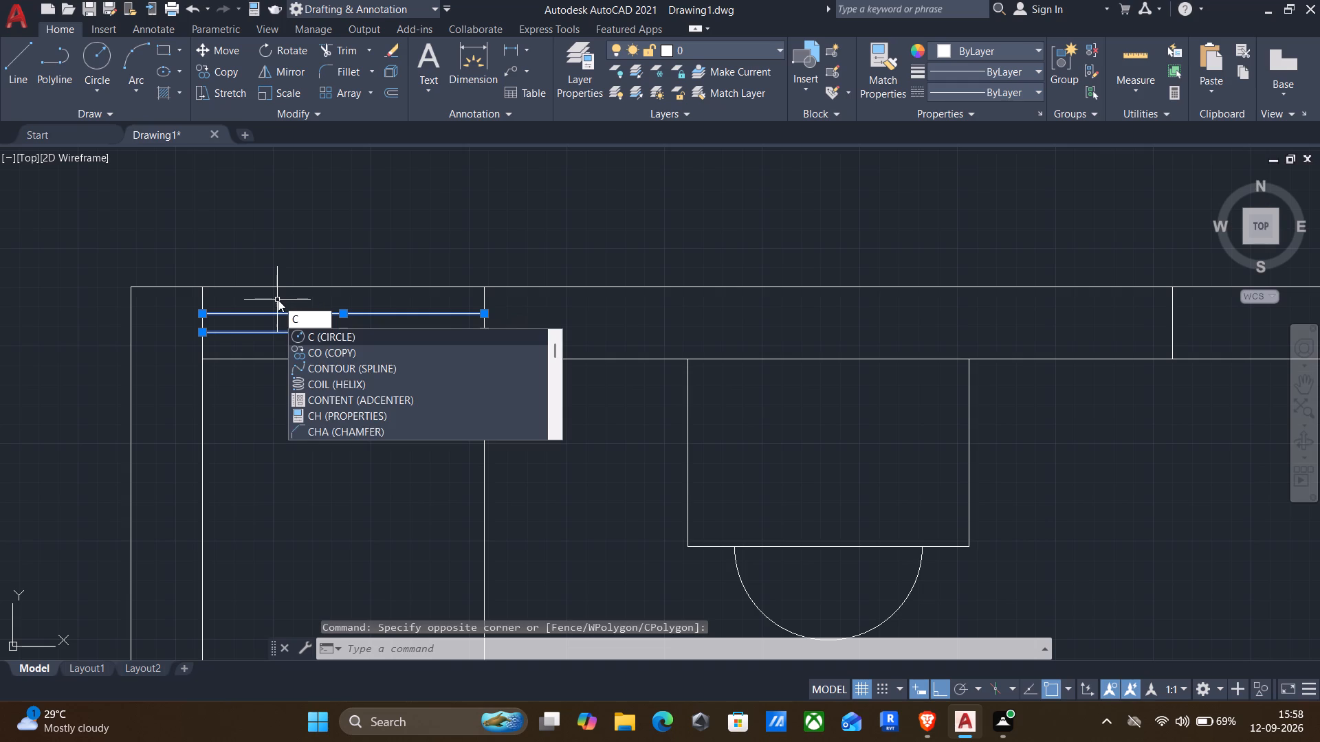
key("p")
key("Return")
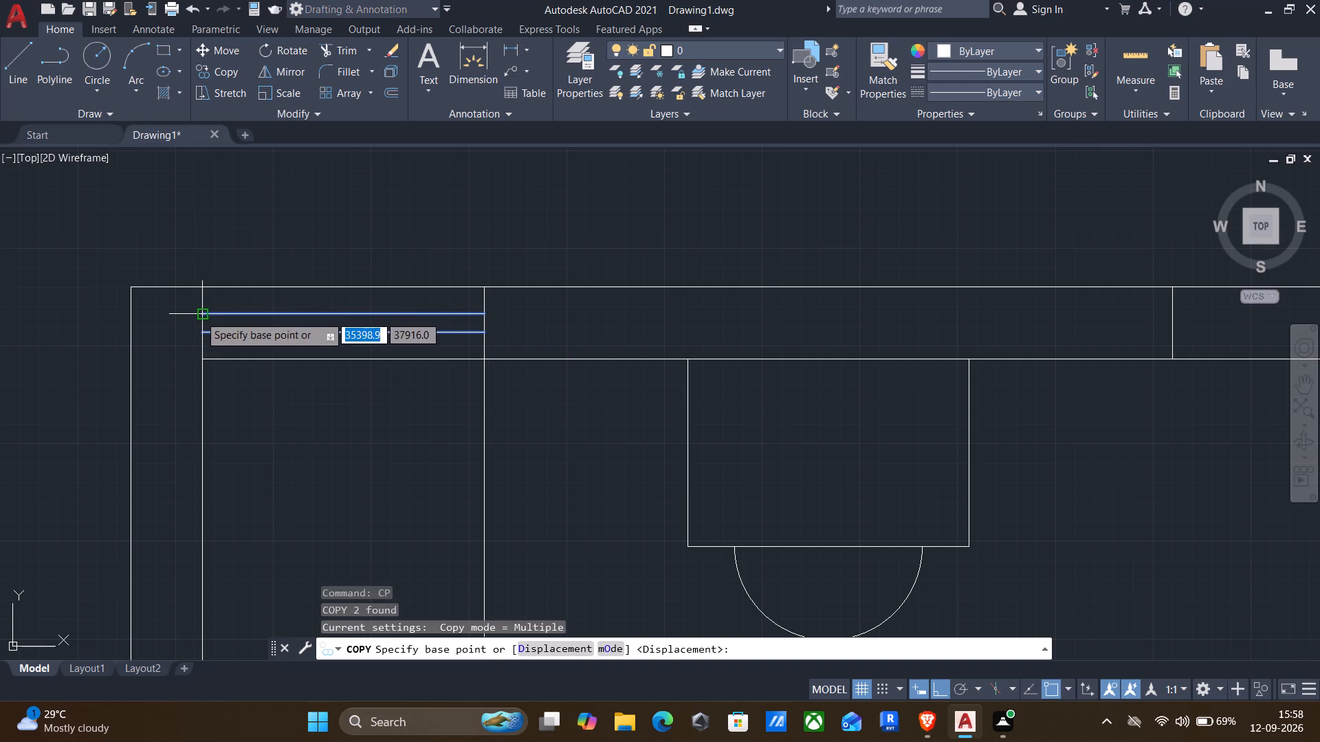
left_click(199, 315)
scroll(320, 324, "down", 2)
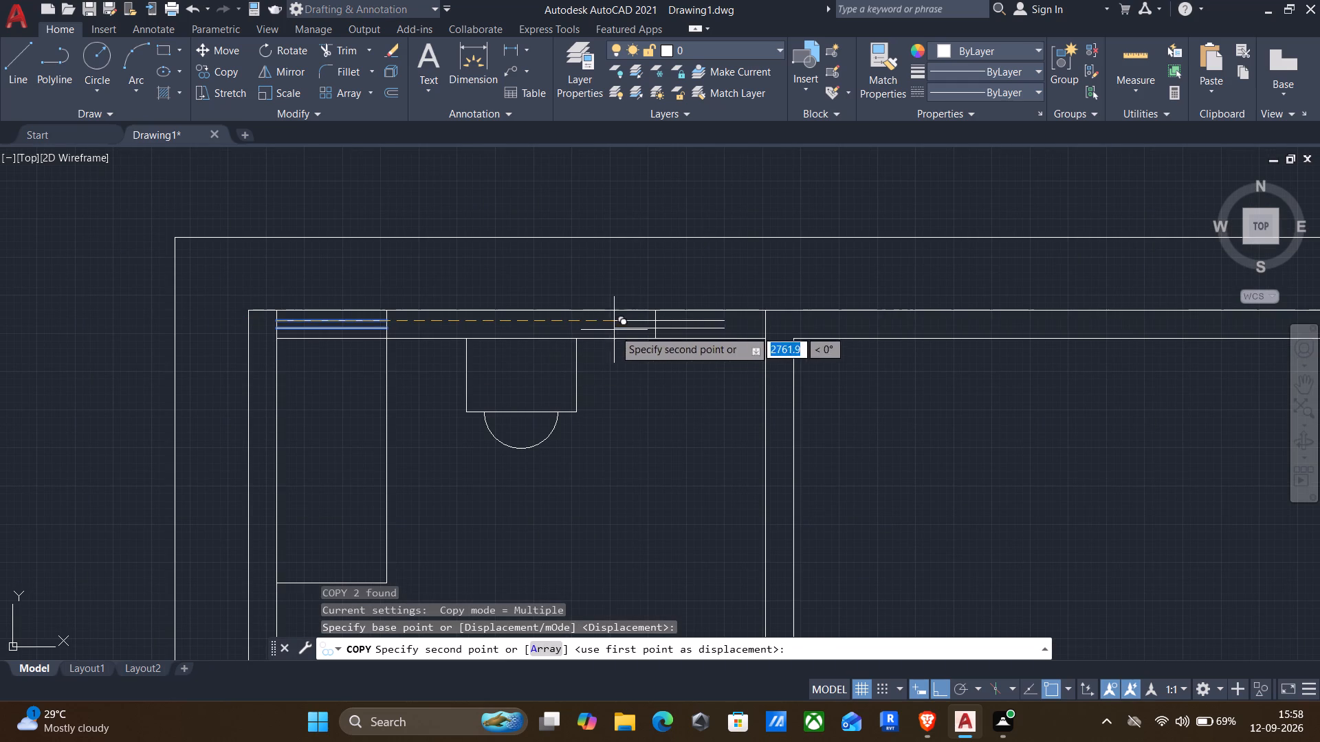
left_click(653, 322)
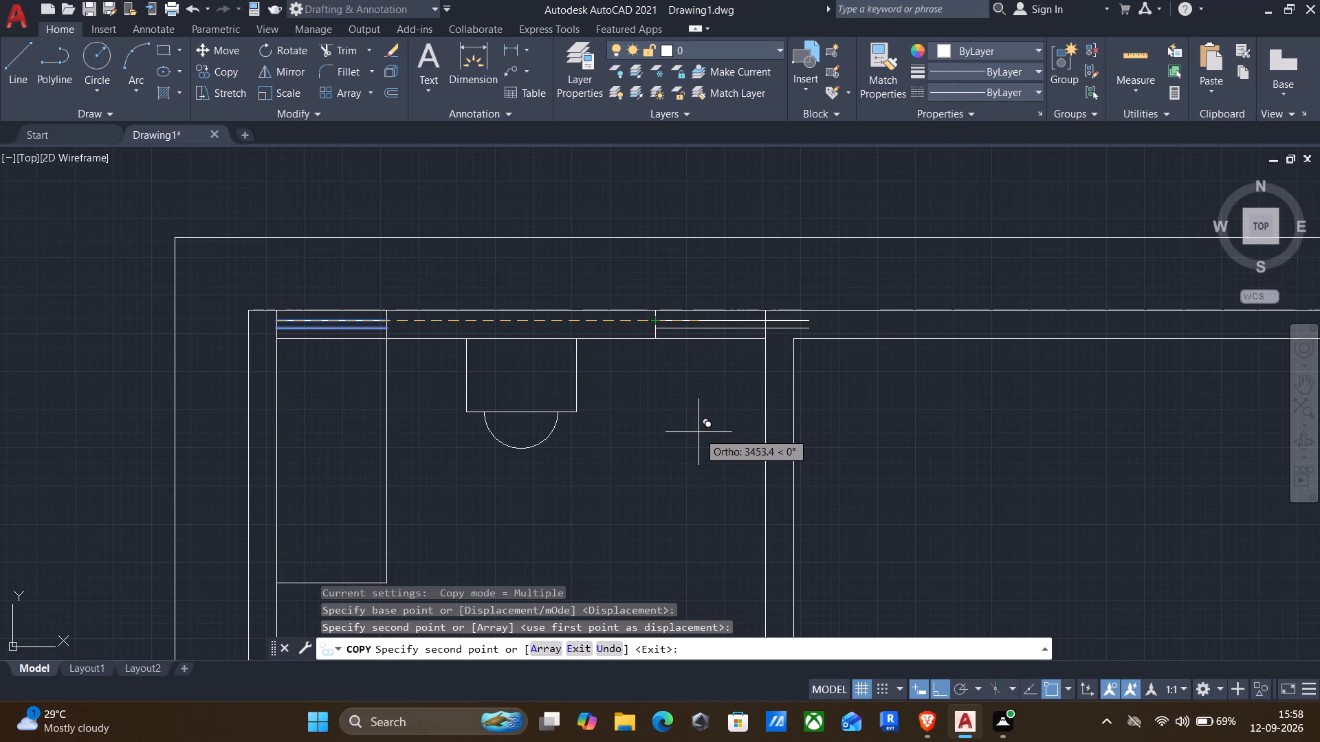
key("Escape")
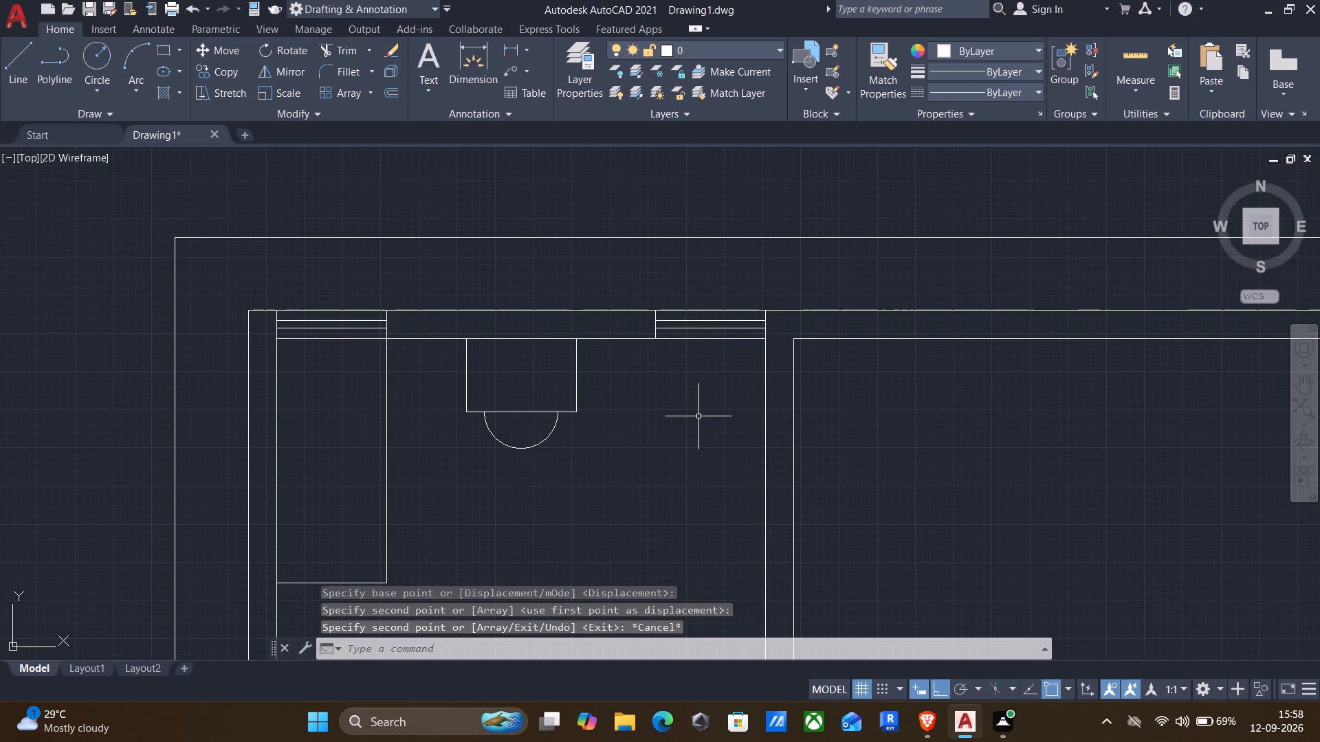
Copy the second window with its end lines 1130 mm right, so it starts at the middle room's left corner in the top wall.
left_click(643, 295)
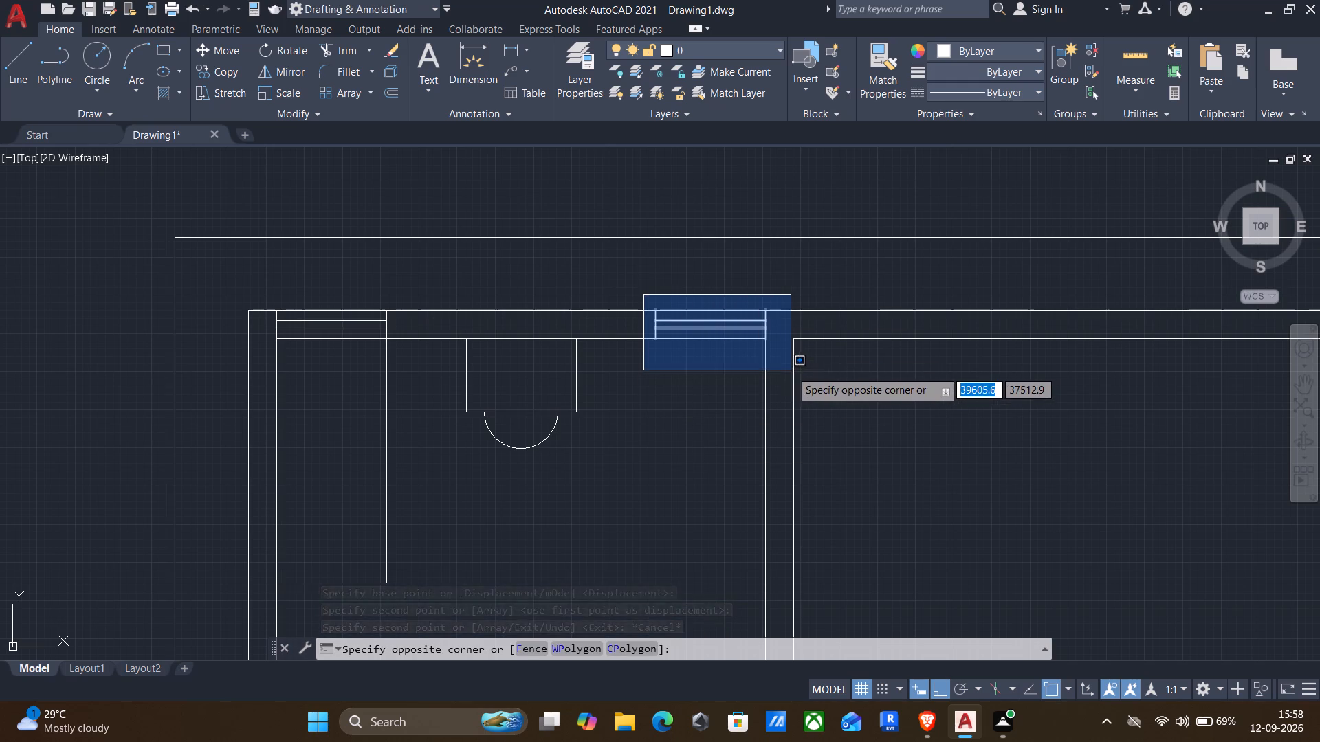
left_click(791, 370)
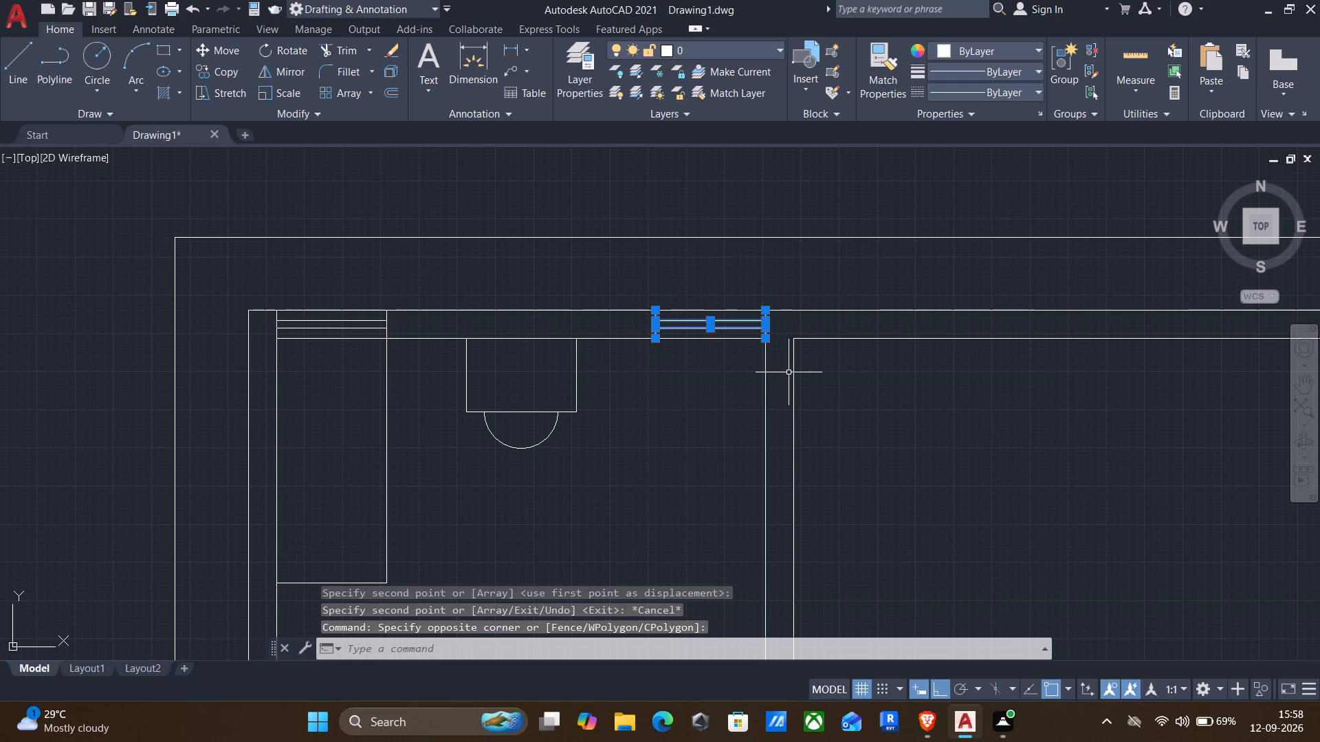
type("cp")
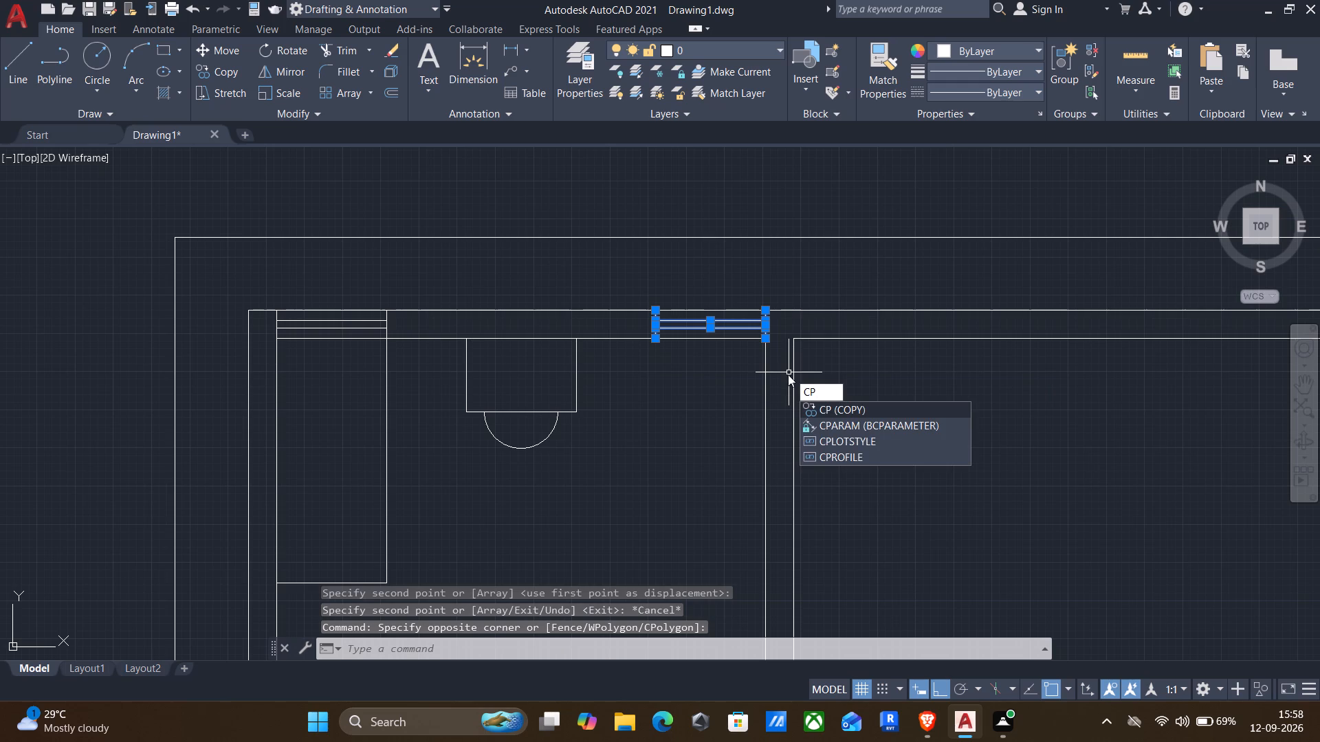
key("Return")
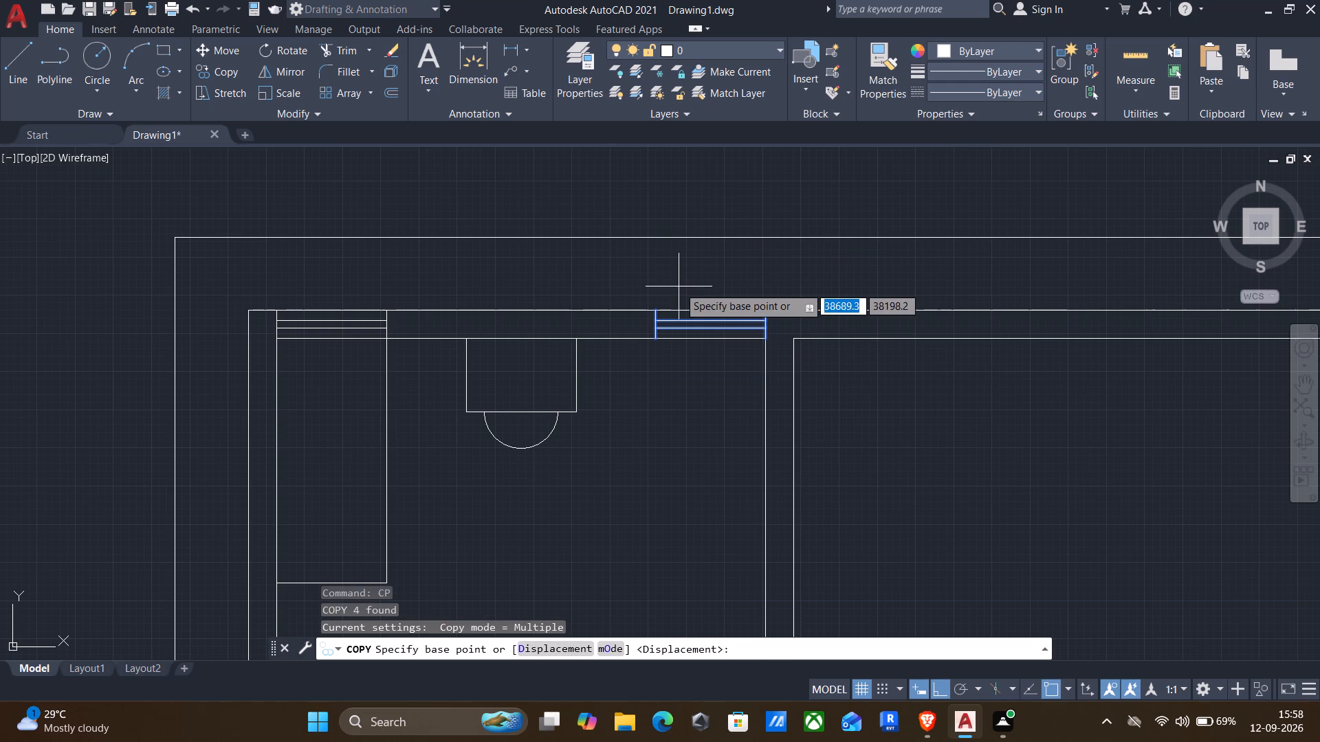
left_click(657, 333)
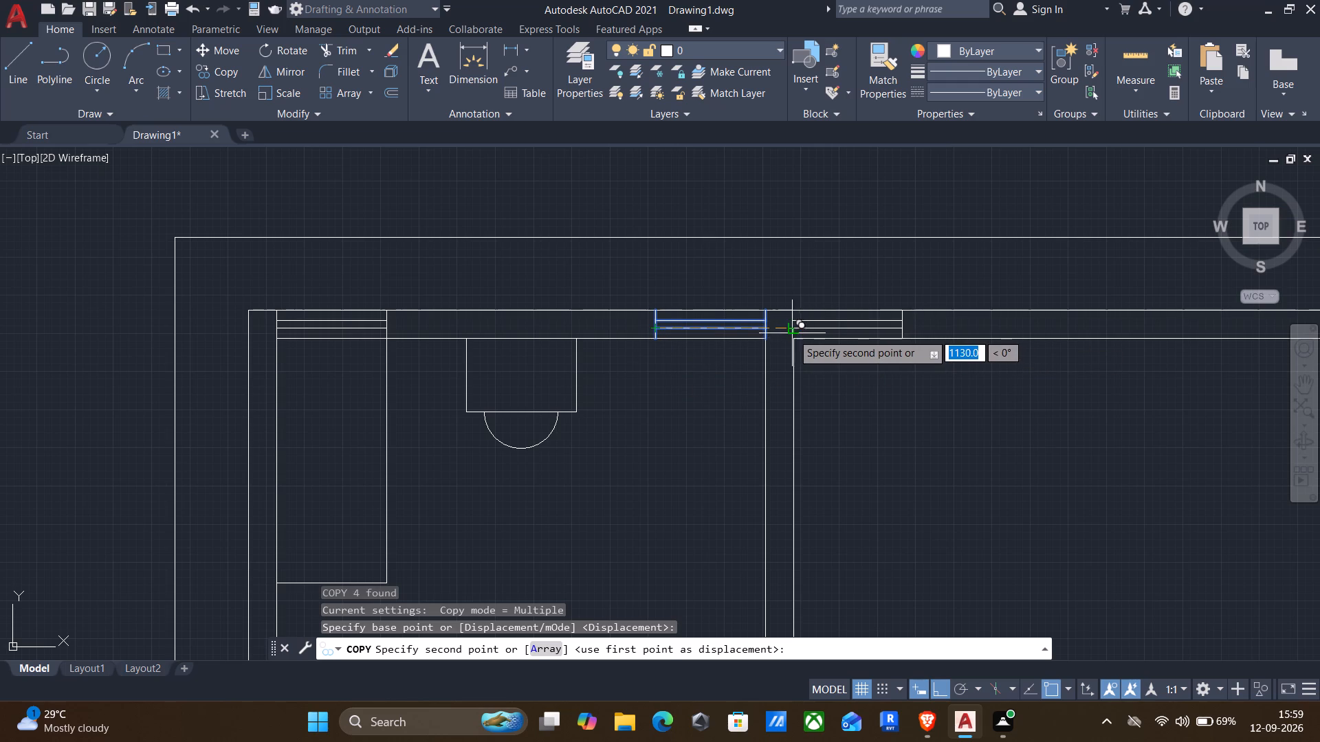
left_click(793, 329)
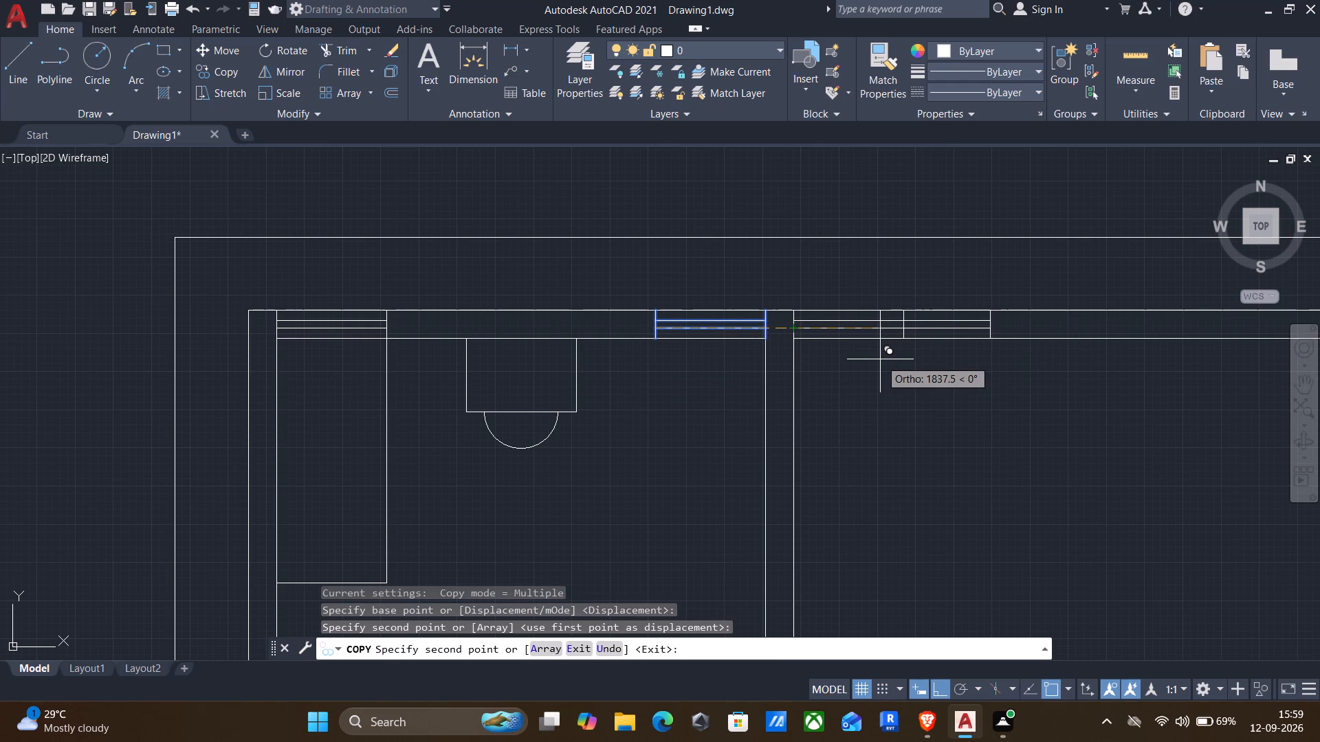
key("Escape")
Draw a 900 mm line along the inner wall face beneath the middle room's window, ending at the room's left corner.
middle_click_drag(902, 373, 835, 378)
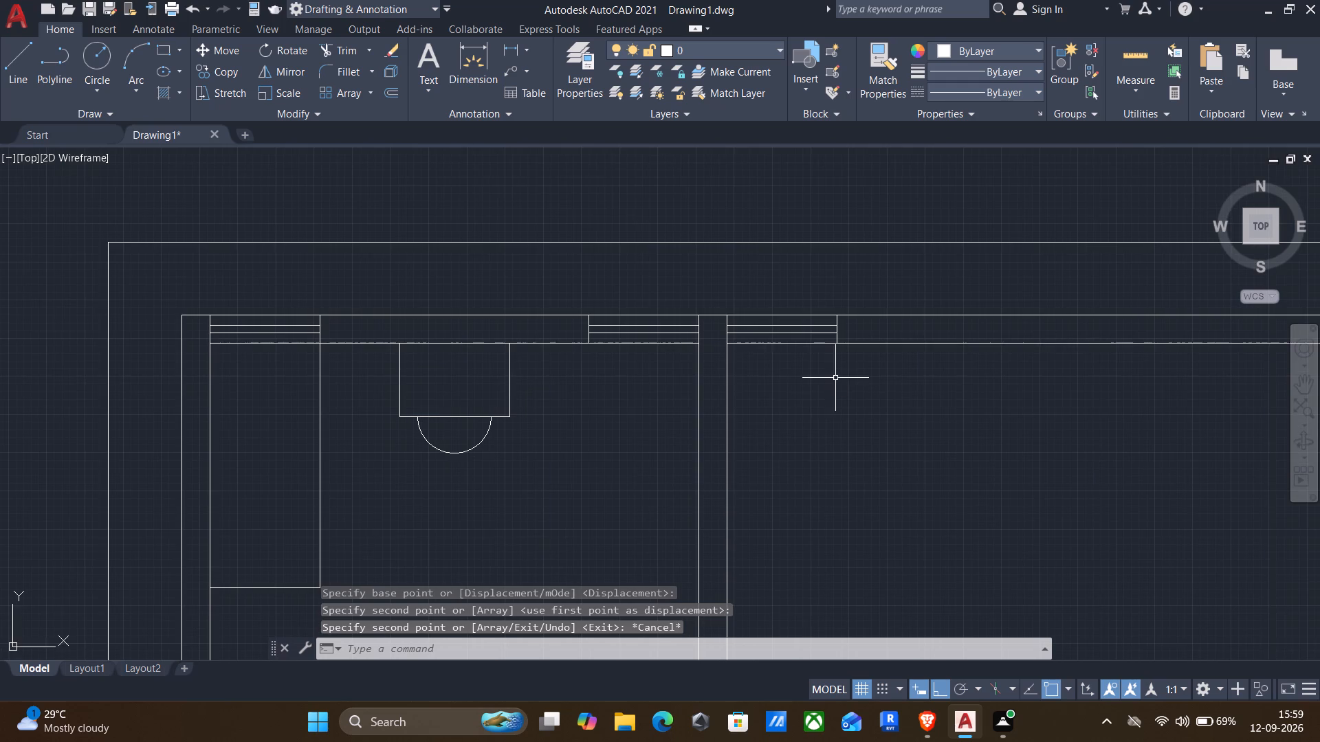
scroll(835, 378, "down", 1)
middle_click_drag(905, 410, 879, 411)
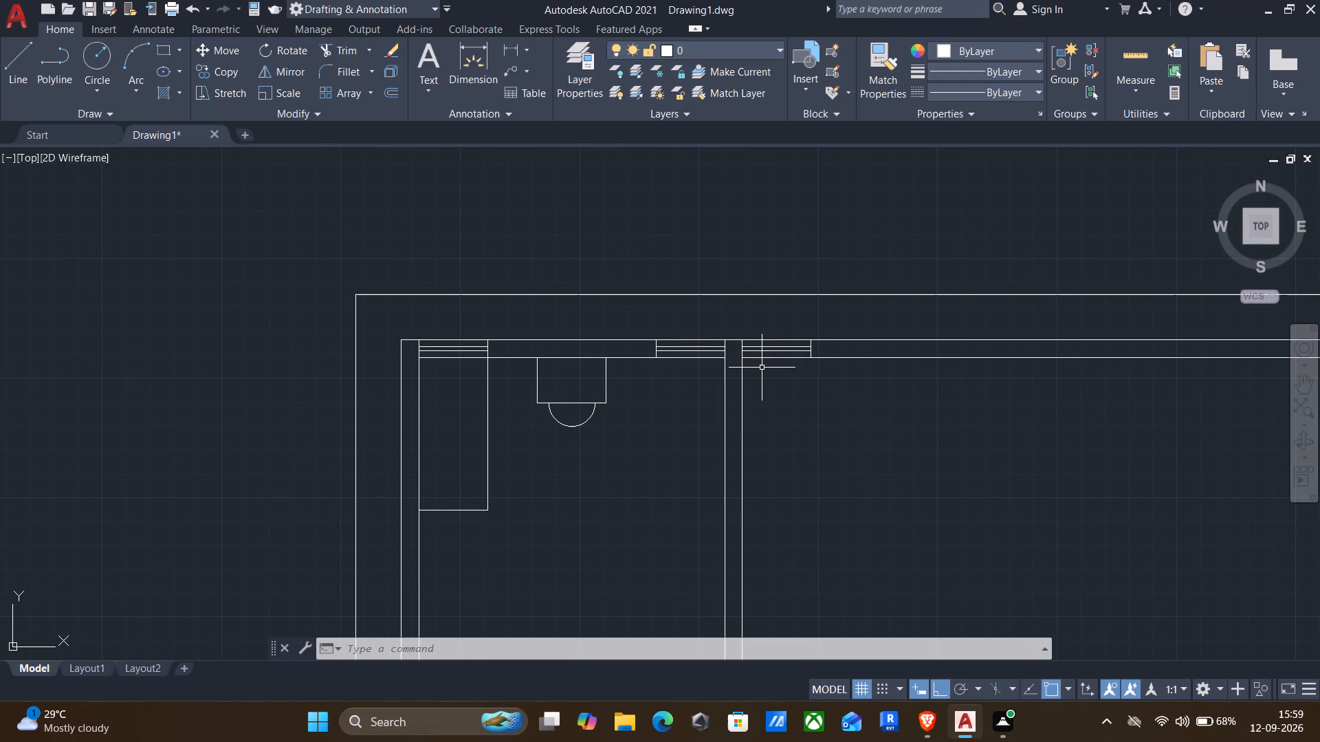
scroll(760, 356, "up", 1)
scroll(760, 356, "down", 1)
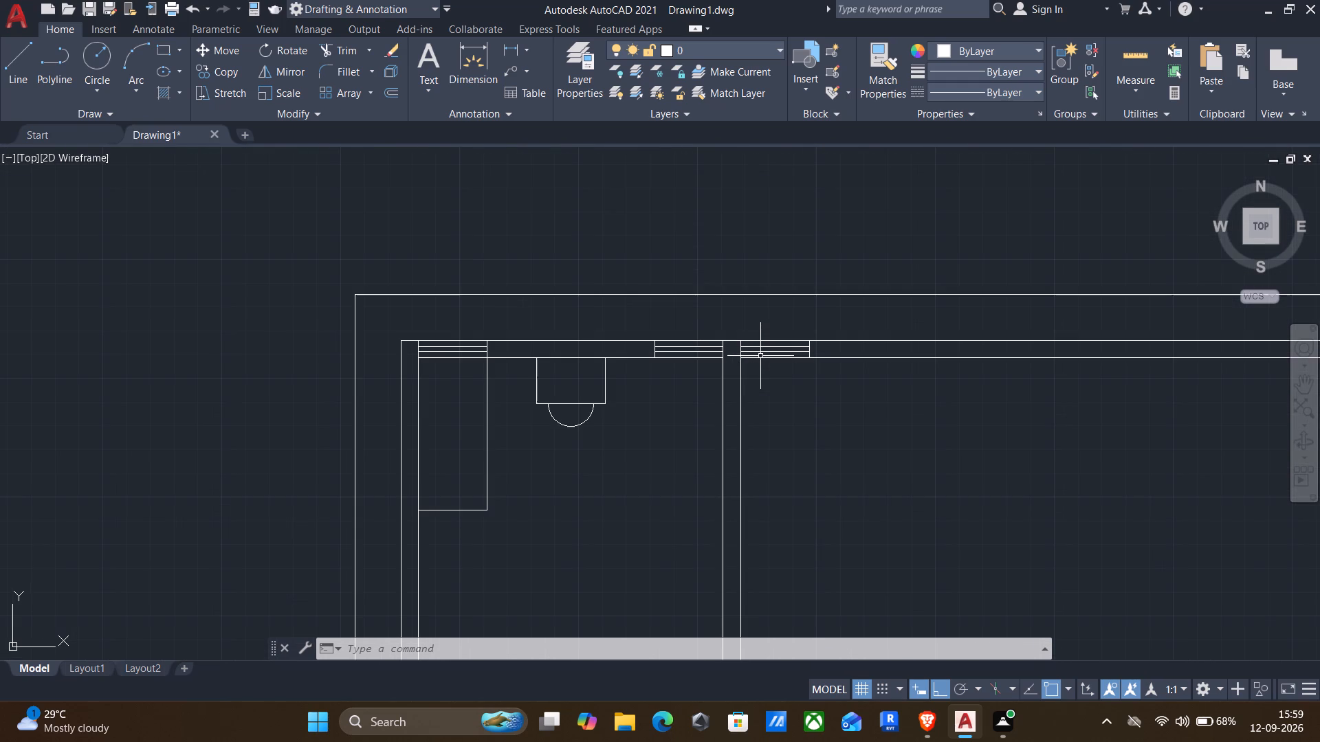
key("l")
key("Return")
scroll(758, 369, "up", 1)
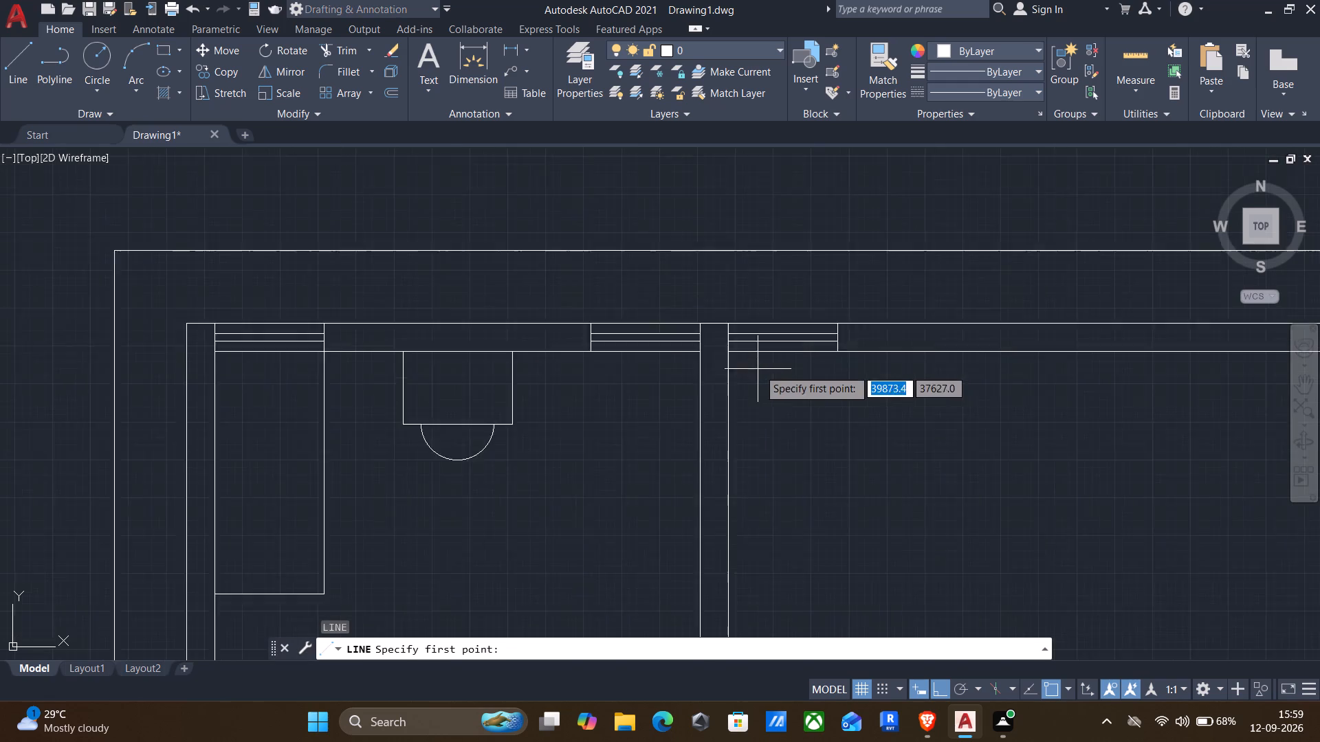
scroll(759, 368, "up", 1)
left_click(881, 345)
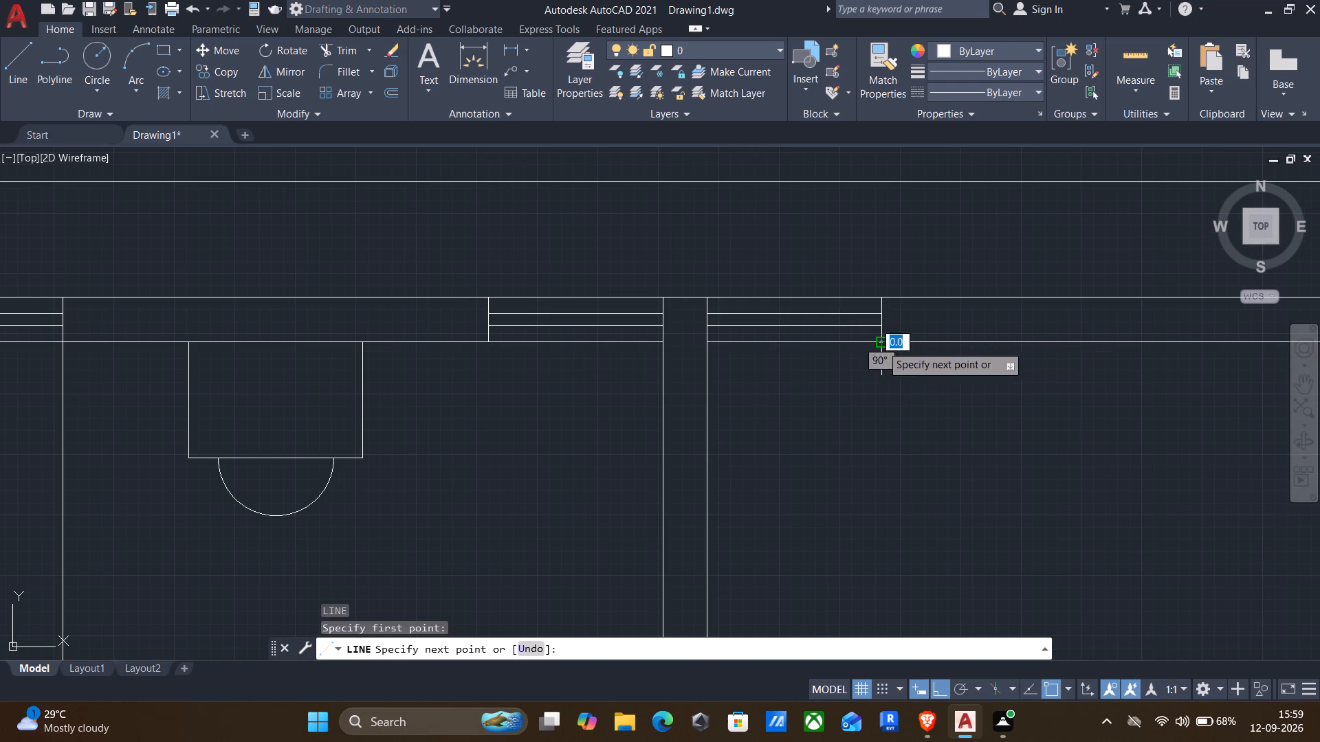
left_click(705, 344)
key("Return")
Offset the 900 mm line beneath the middle room's window 2000 mm downward into the room.
key("o")
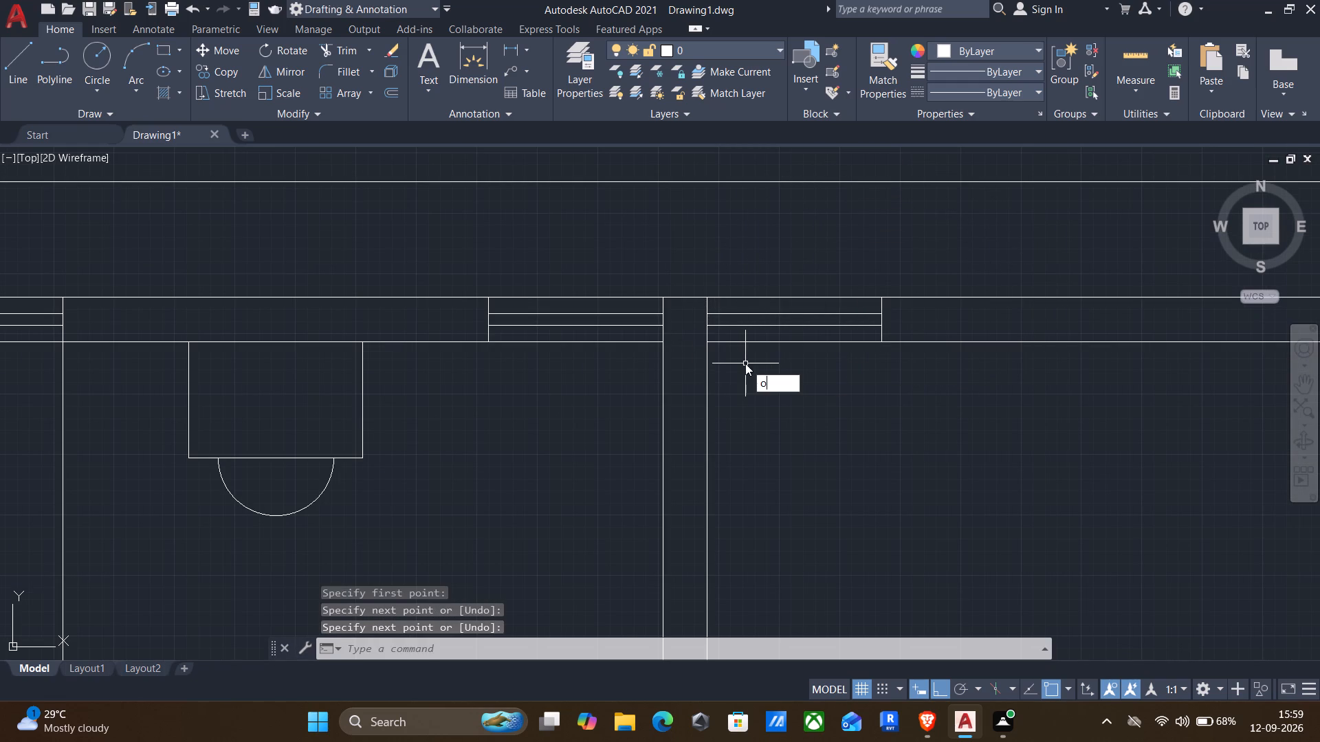
key("Return")
left_click_drag(744, 343, 743, 352)
left_click(738, 418)
left_click(737, 340)
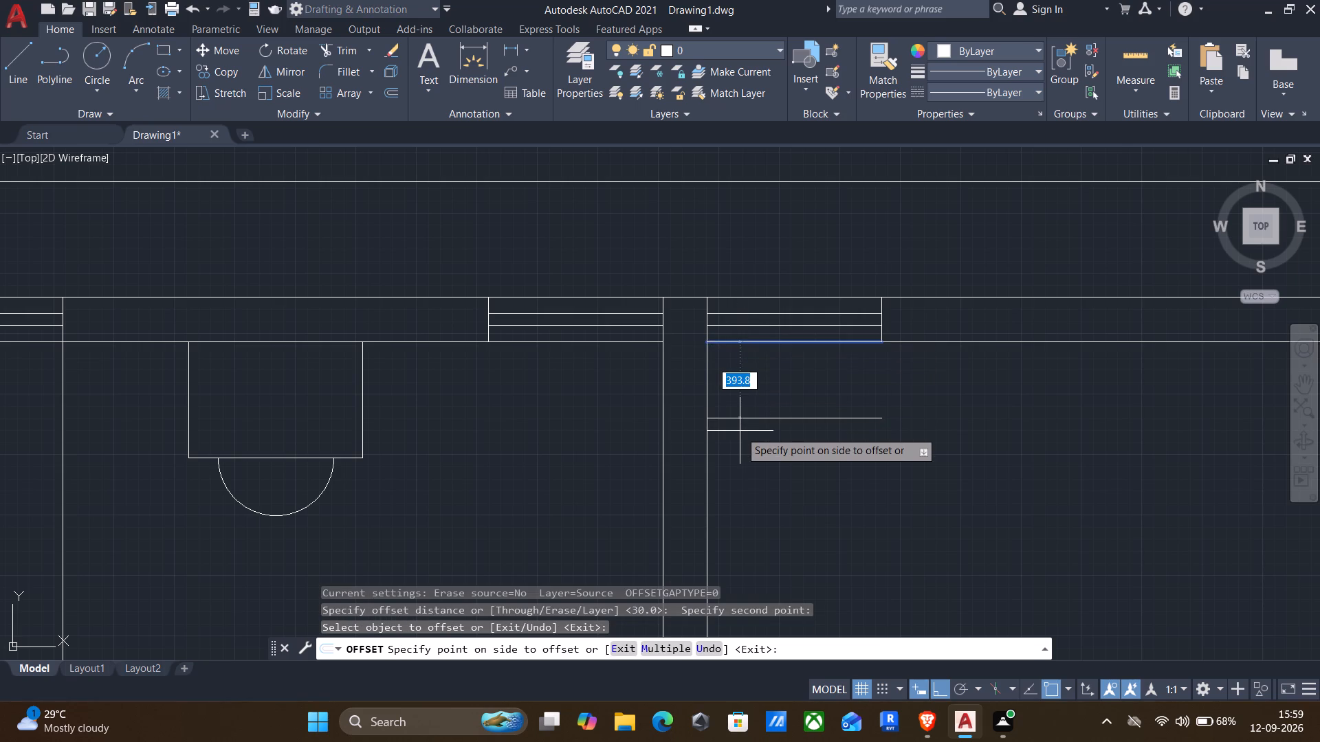
type("2000")
key("Return")
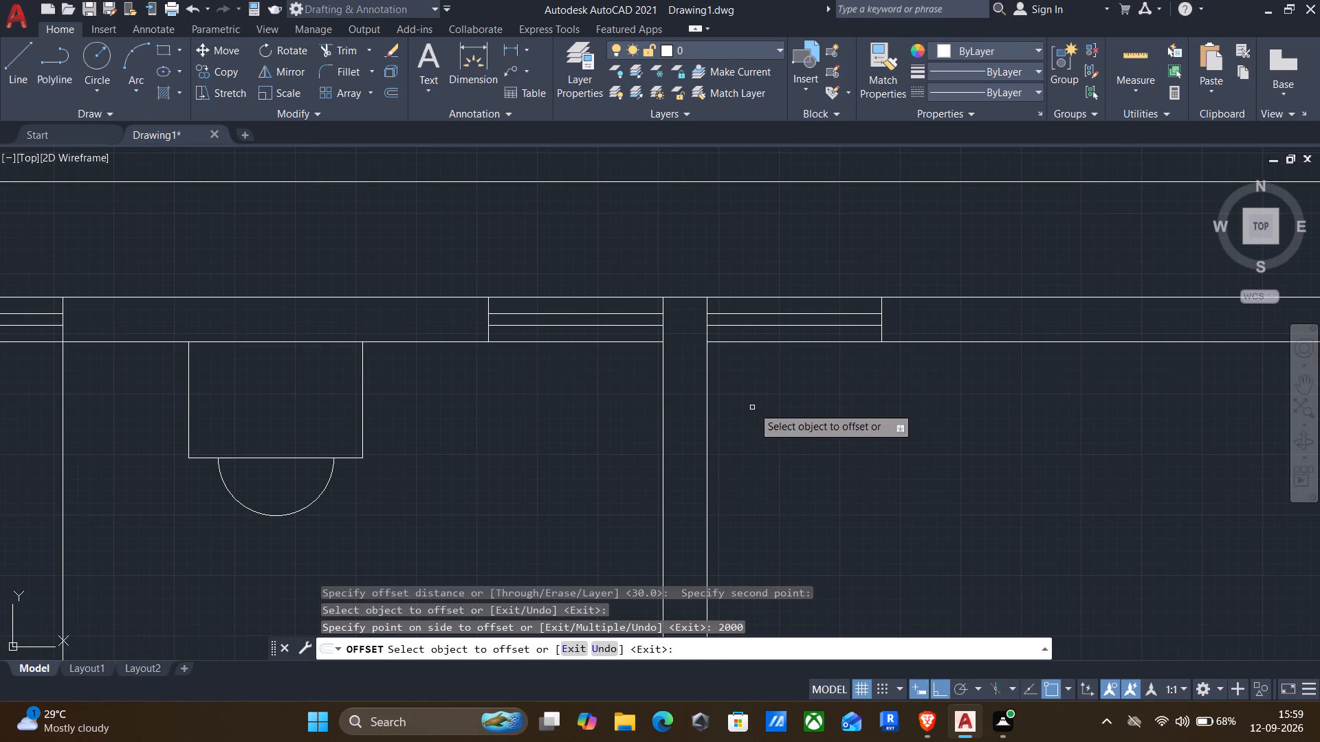
scroll(760, 399, "down", 2)
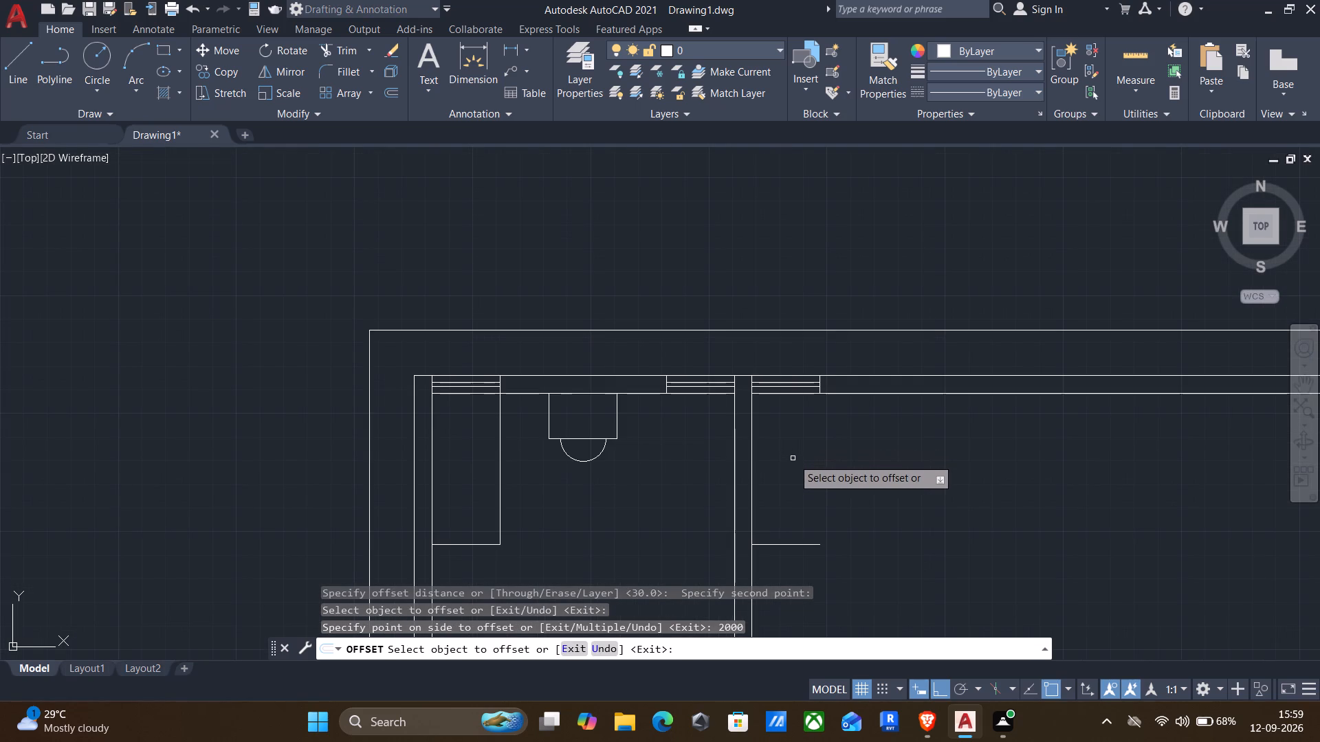
Draw a vertical line from the right end of the middle room's window down to the offset line, closing the rectangle.
key("Escape")
key("l")
key("Return")
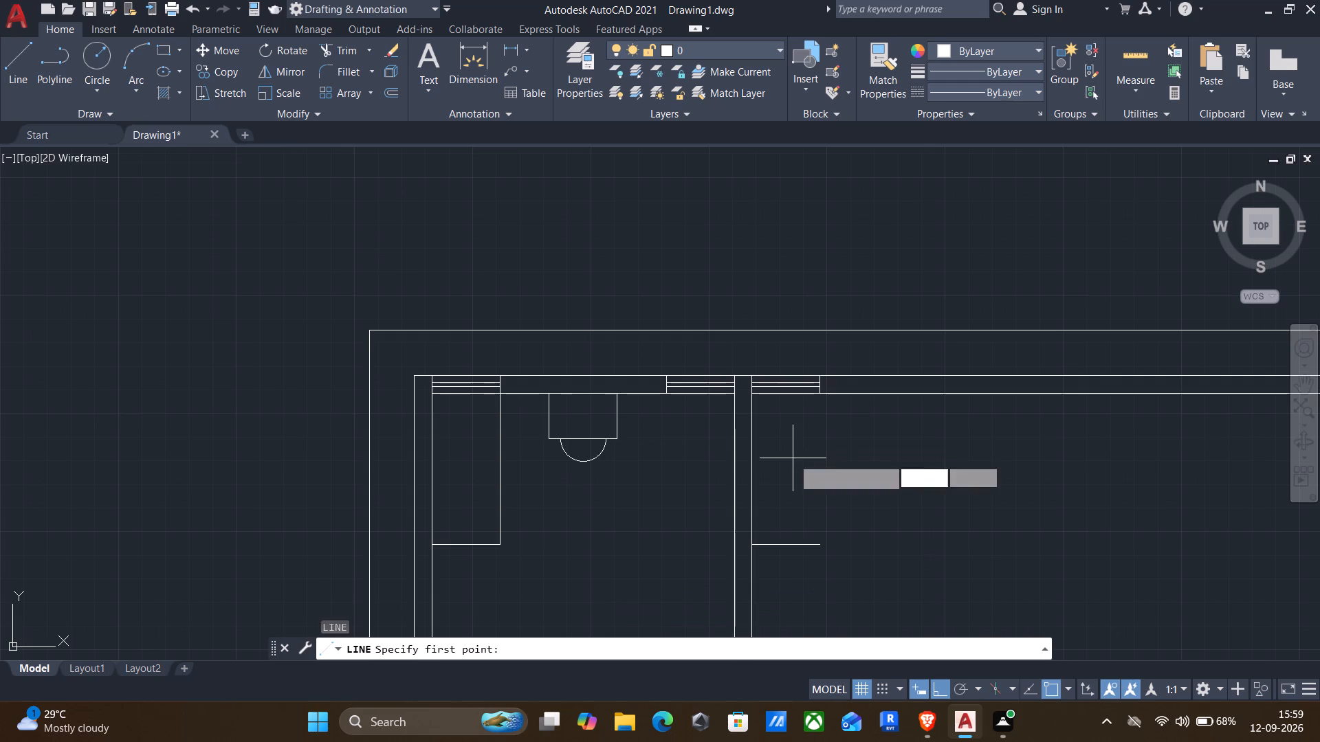
left_click(823, 396)
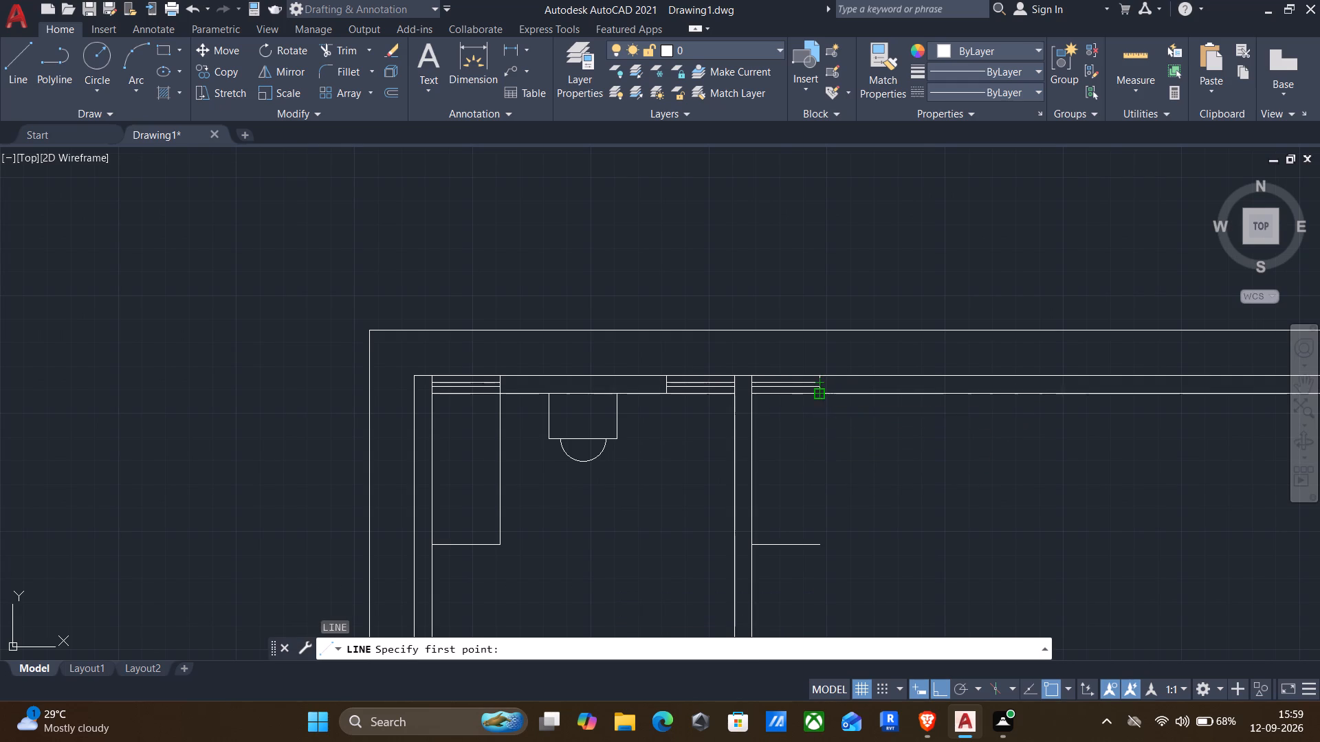
left_click(826, 551)
key("Return")
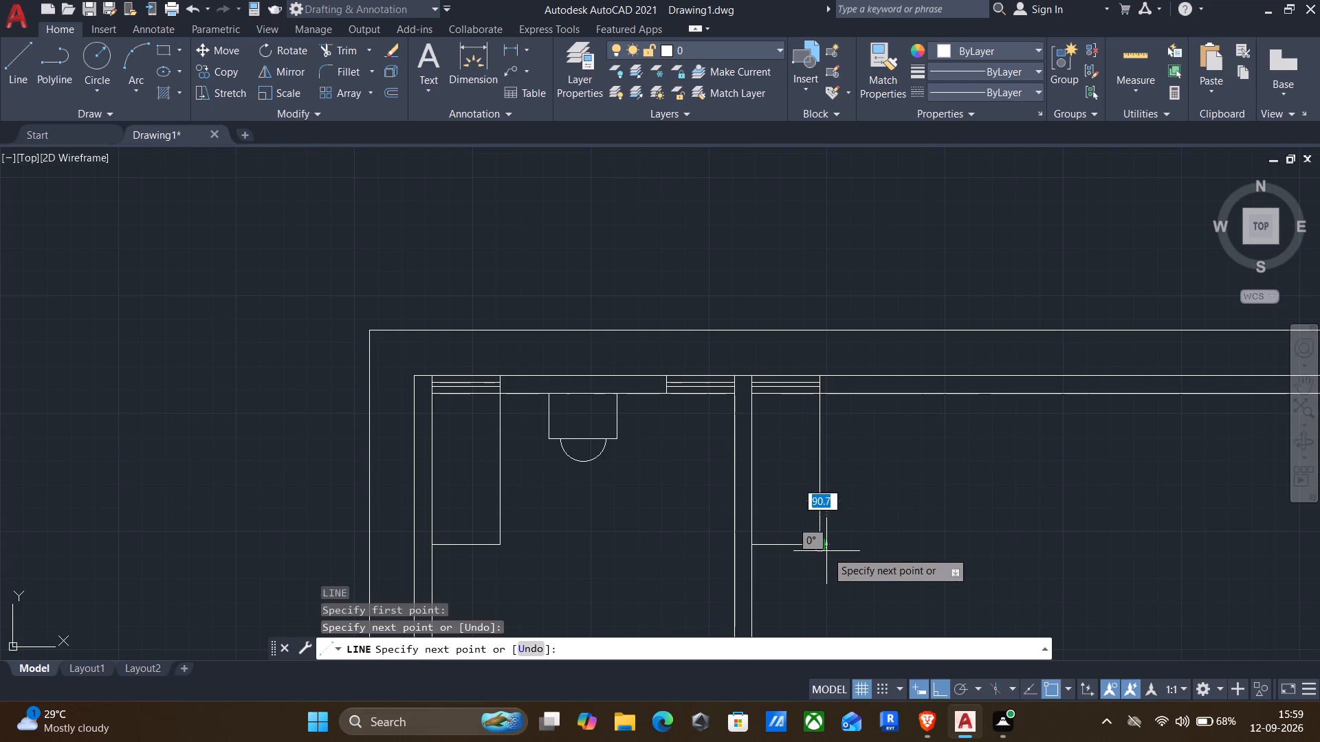
From the midpoint of the middle room's top inner wall, draw a box outline: 500 mm right, 900 down, 1000 left, up to the wall.
middle_click_drag(905, 458, 861, 460)
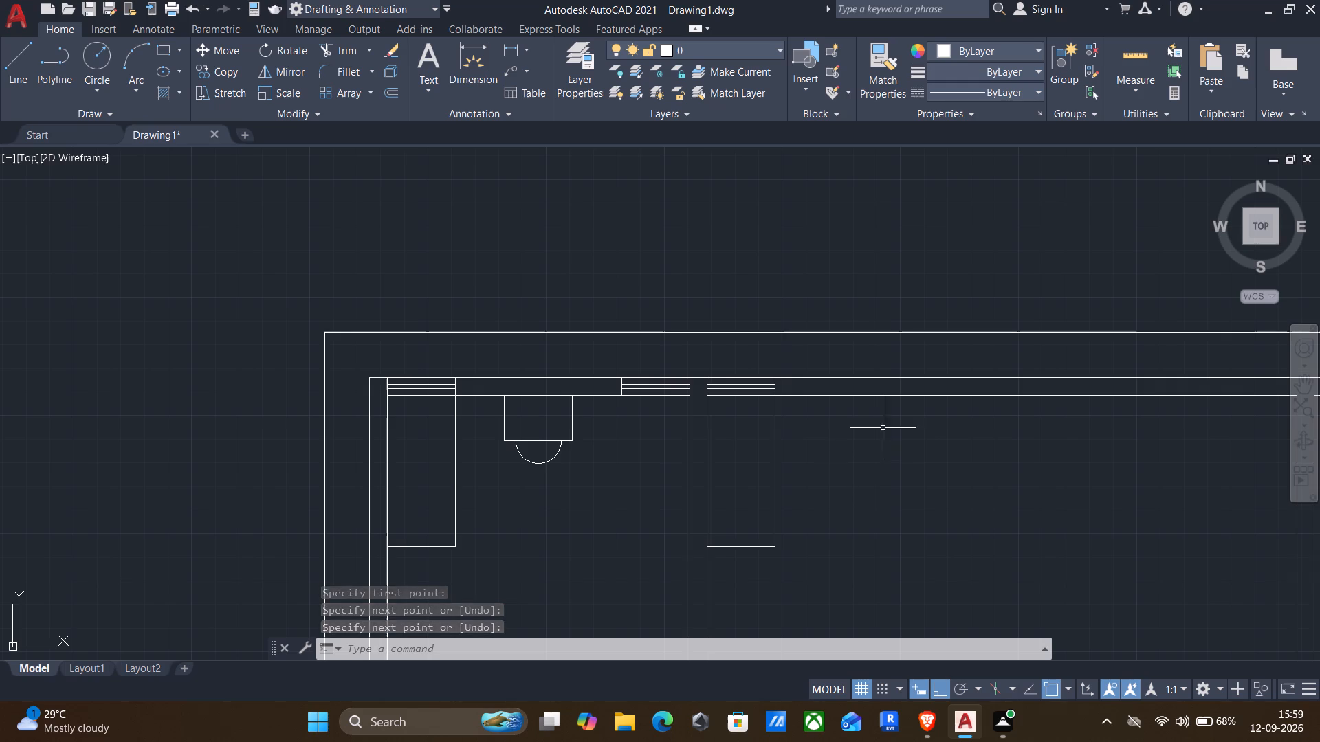
scroll(883, 427, "down", 1)
middle_click_drag(910, 460, 852, 449)
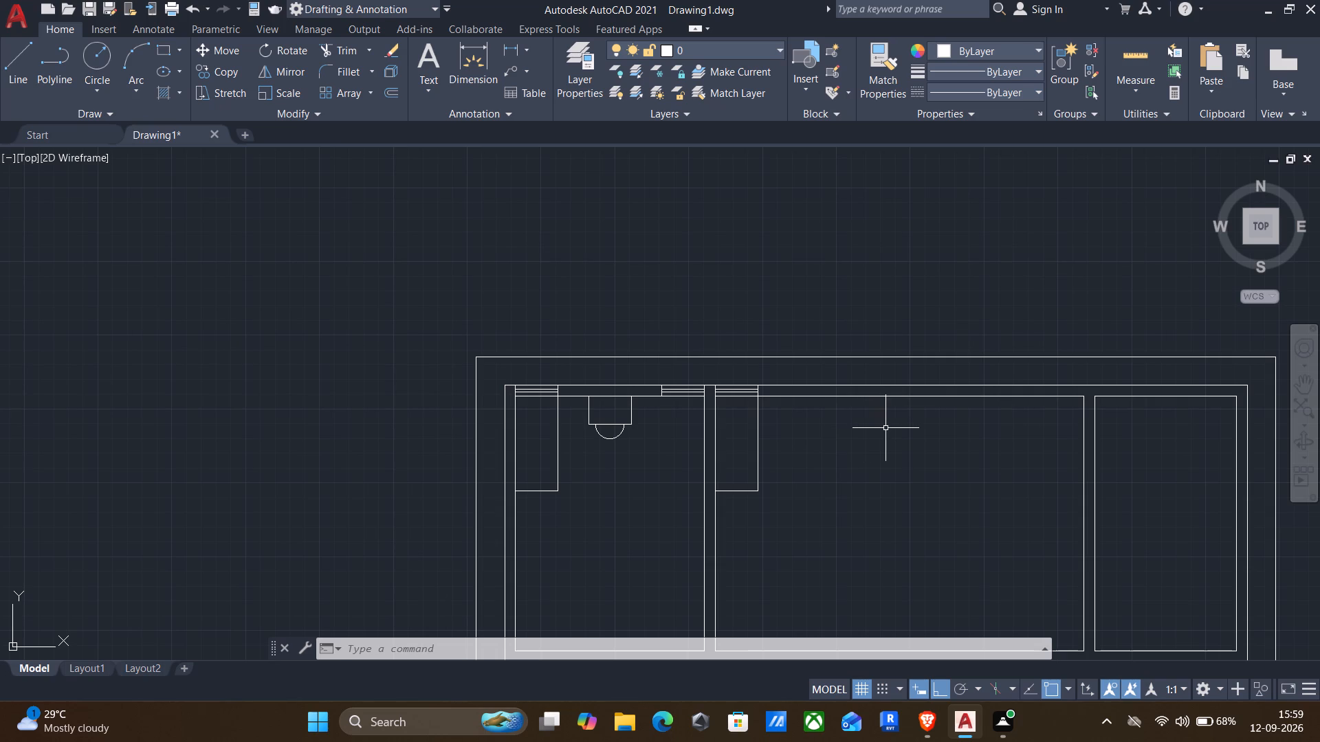
key("l")
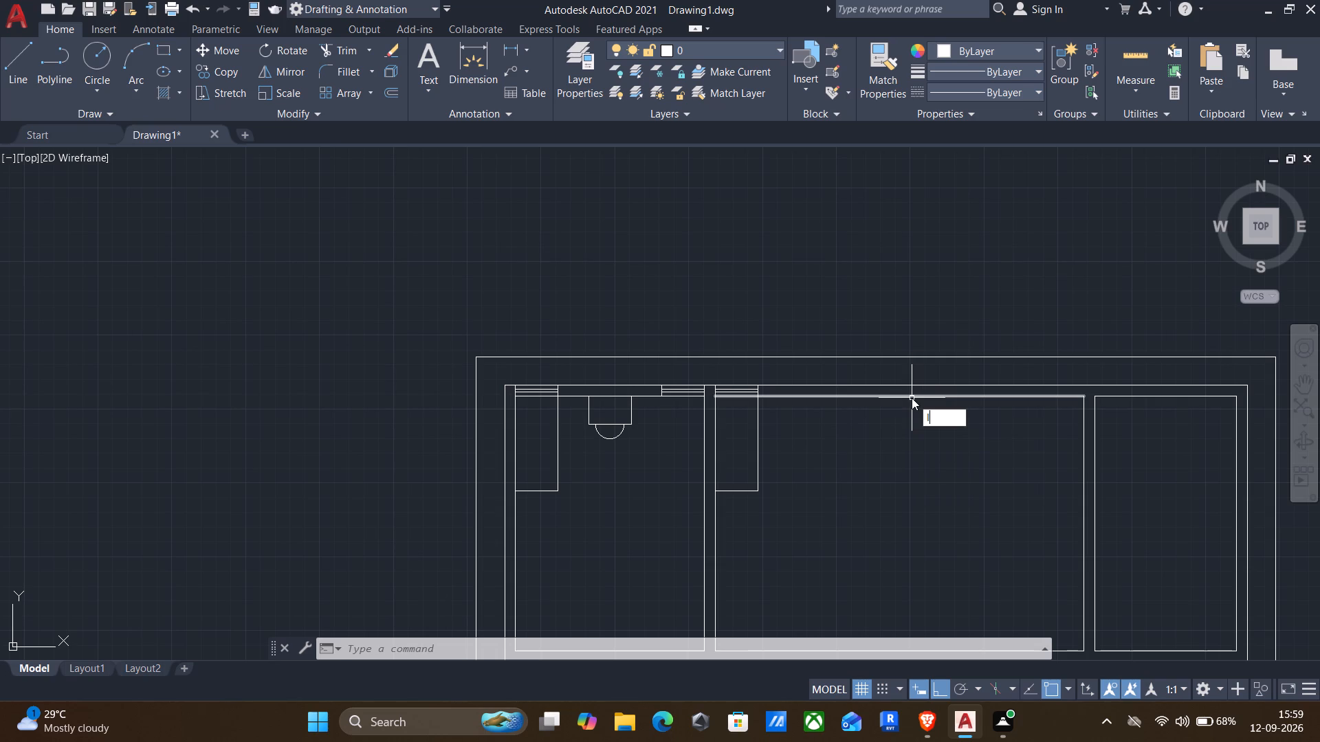
key("Return")
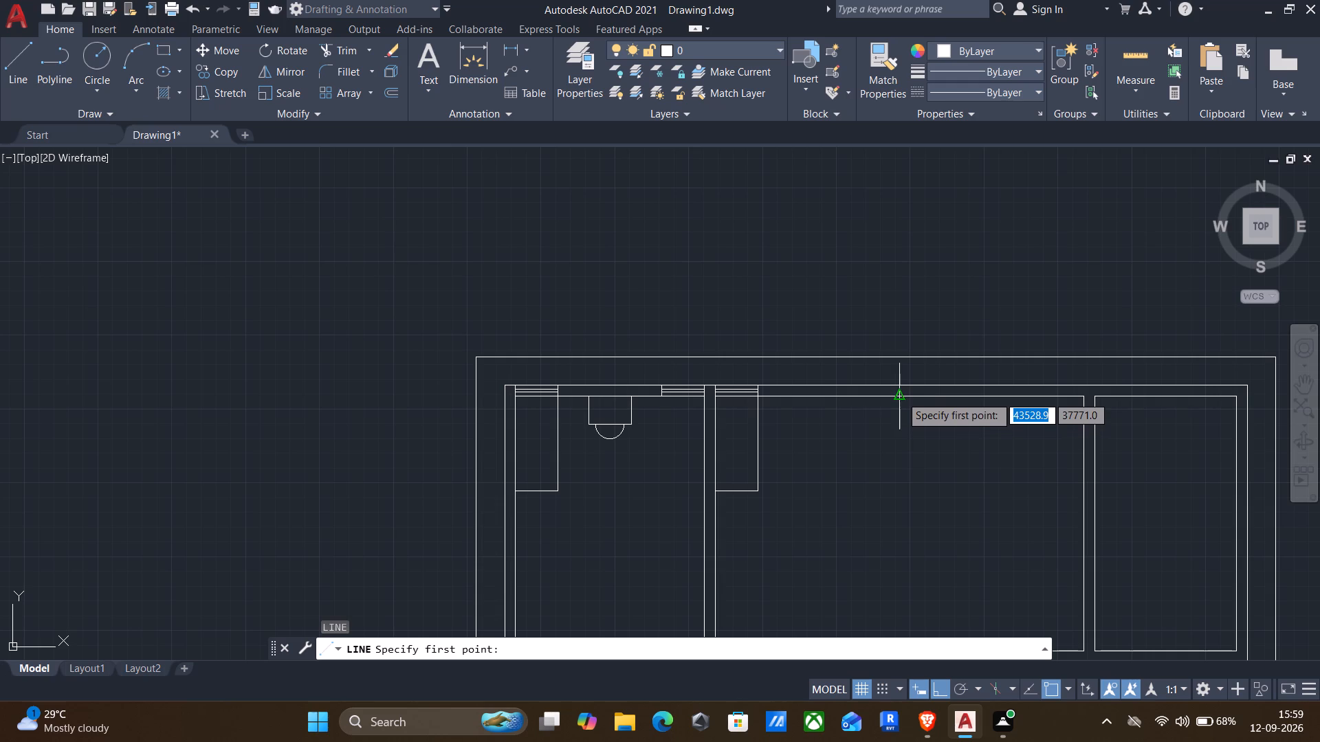
left_click(901, 396)
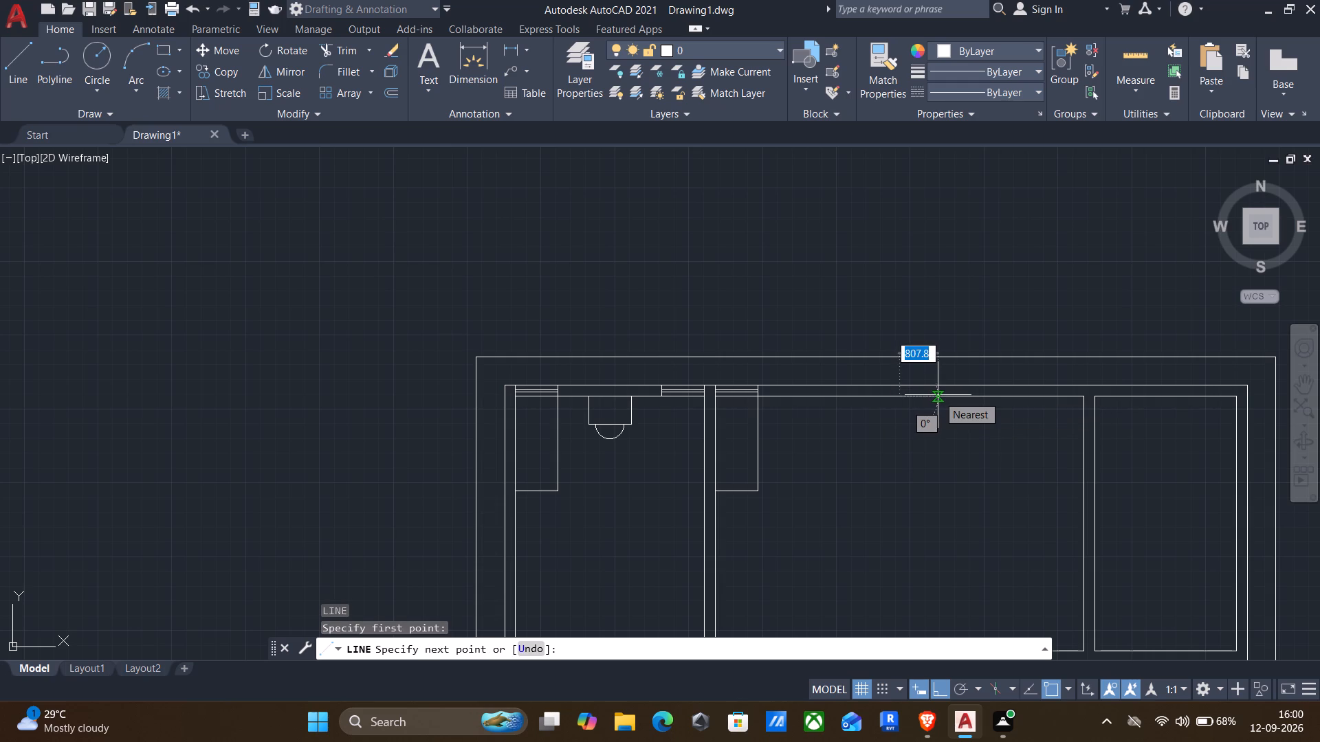
type("500")
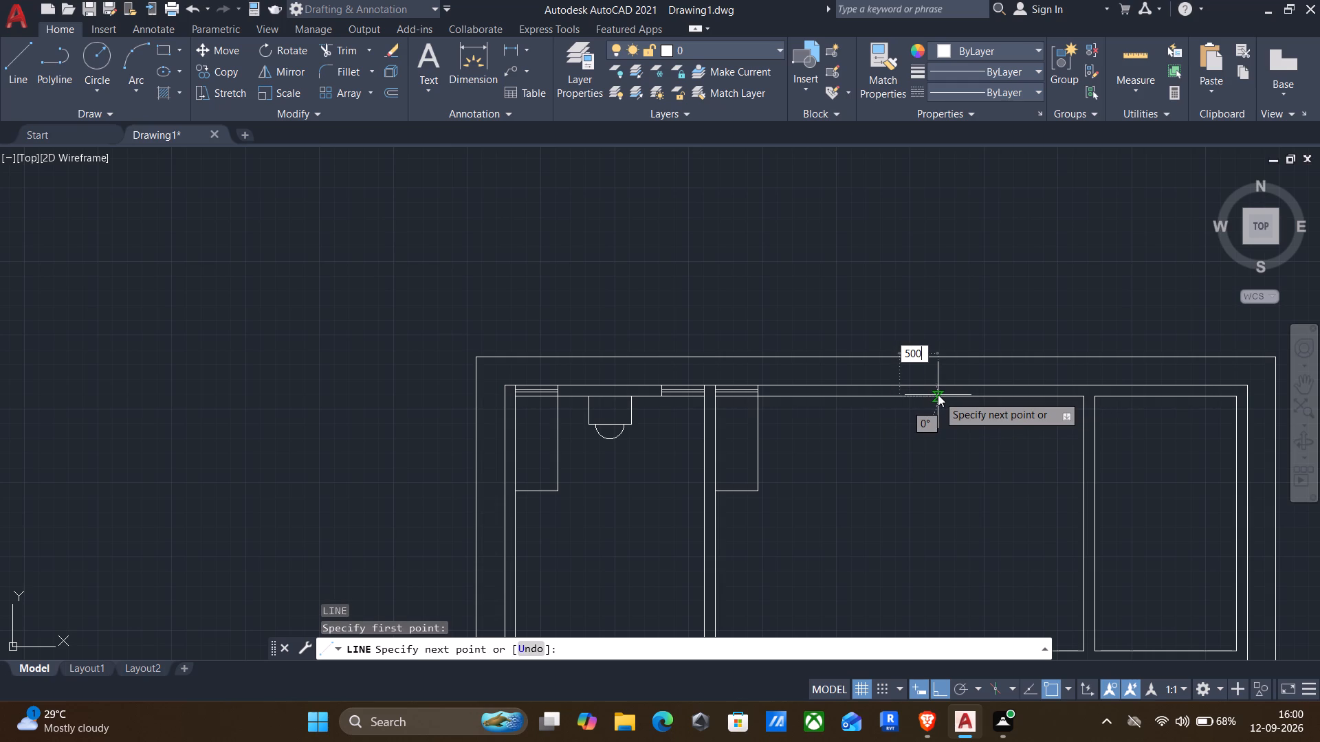
key("Return")
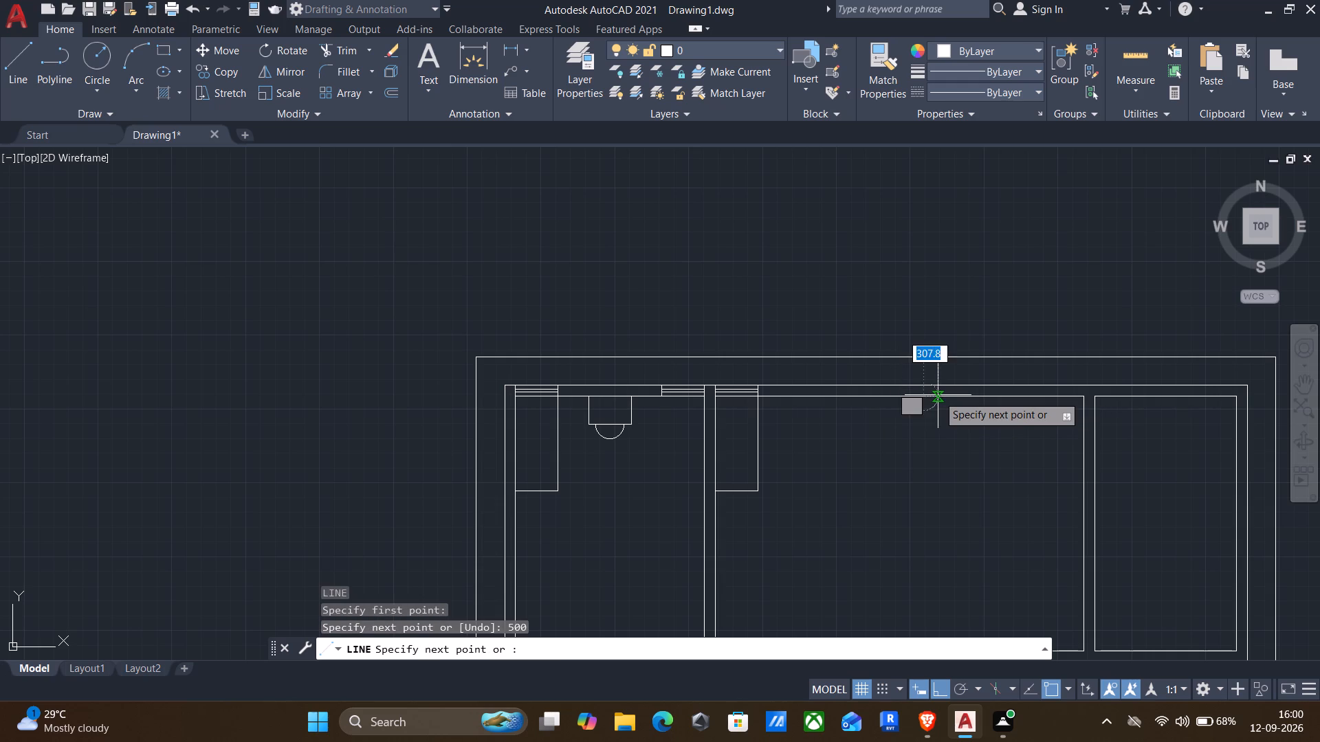
type("900")
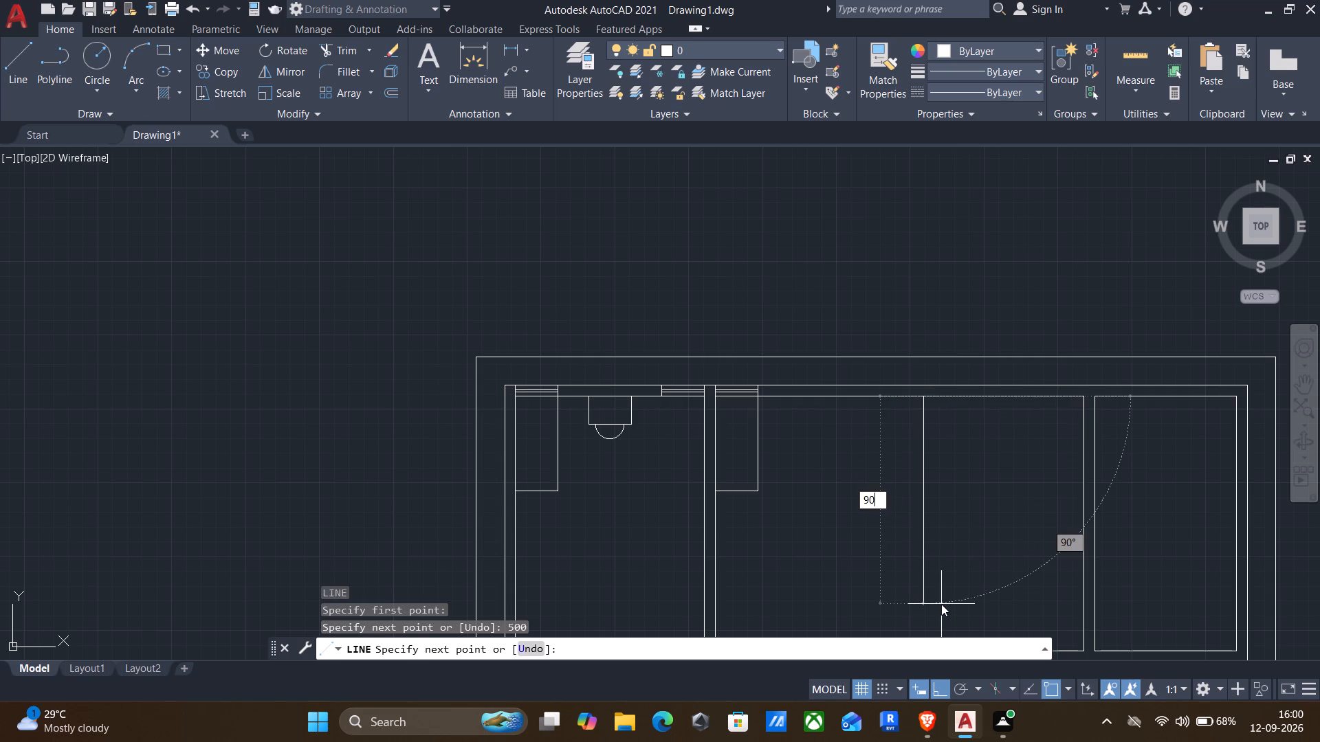
key("Return")
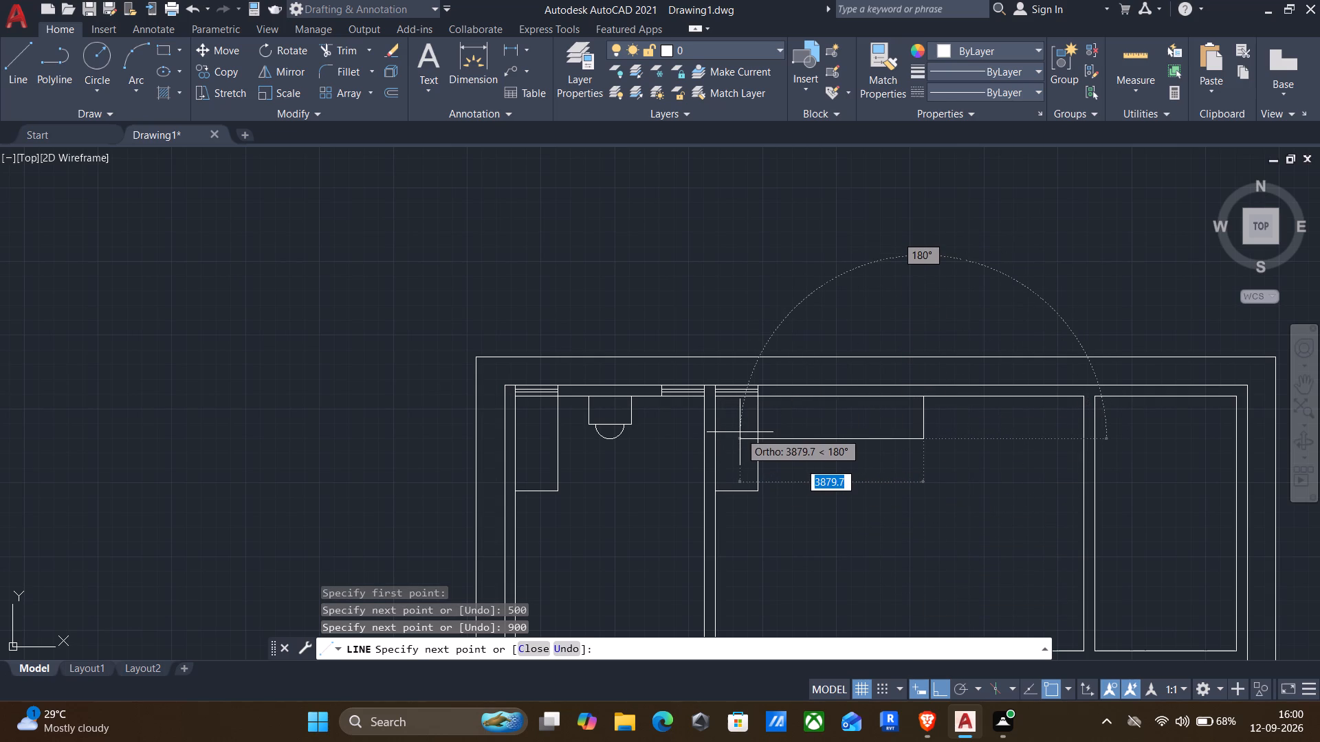
type("1000")
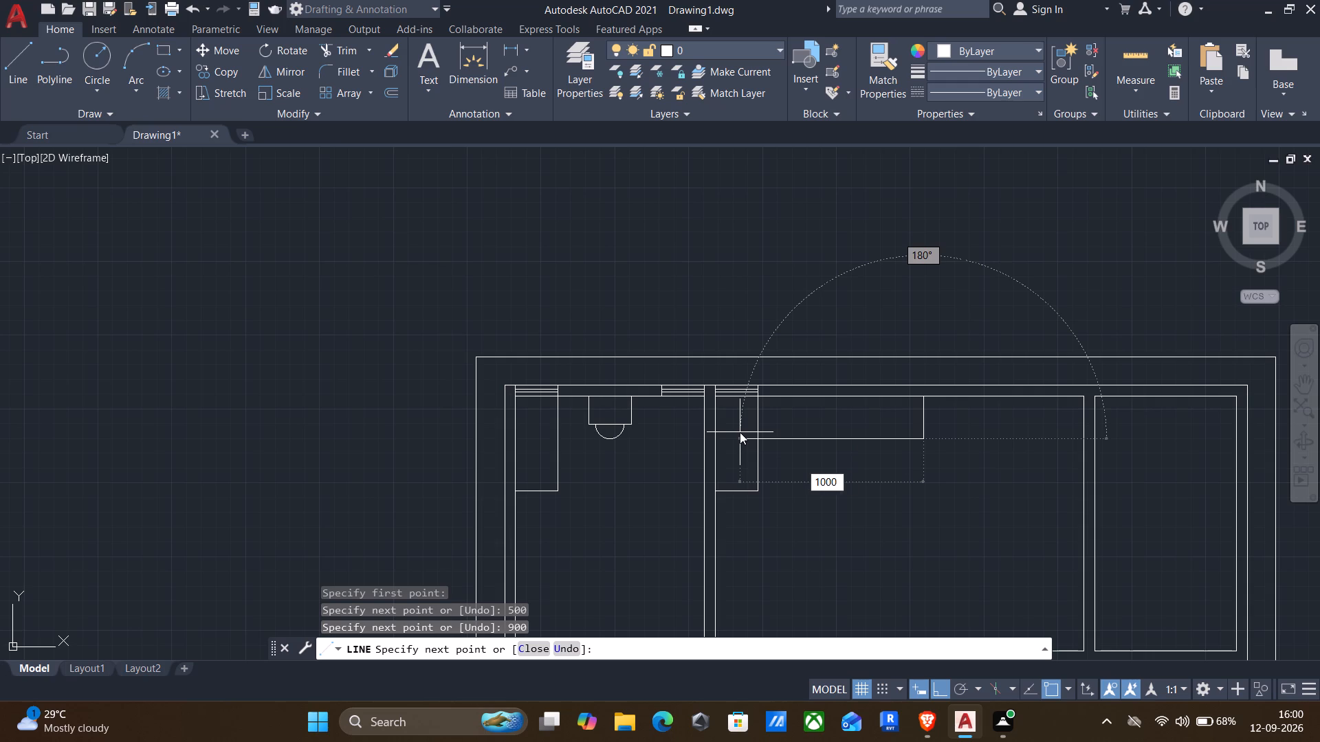
key("Return")
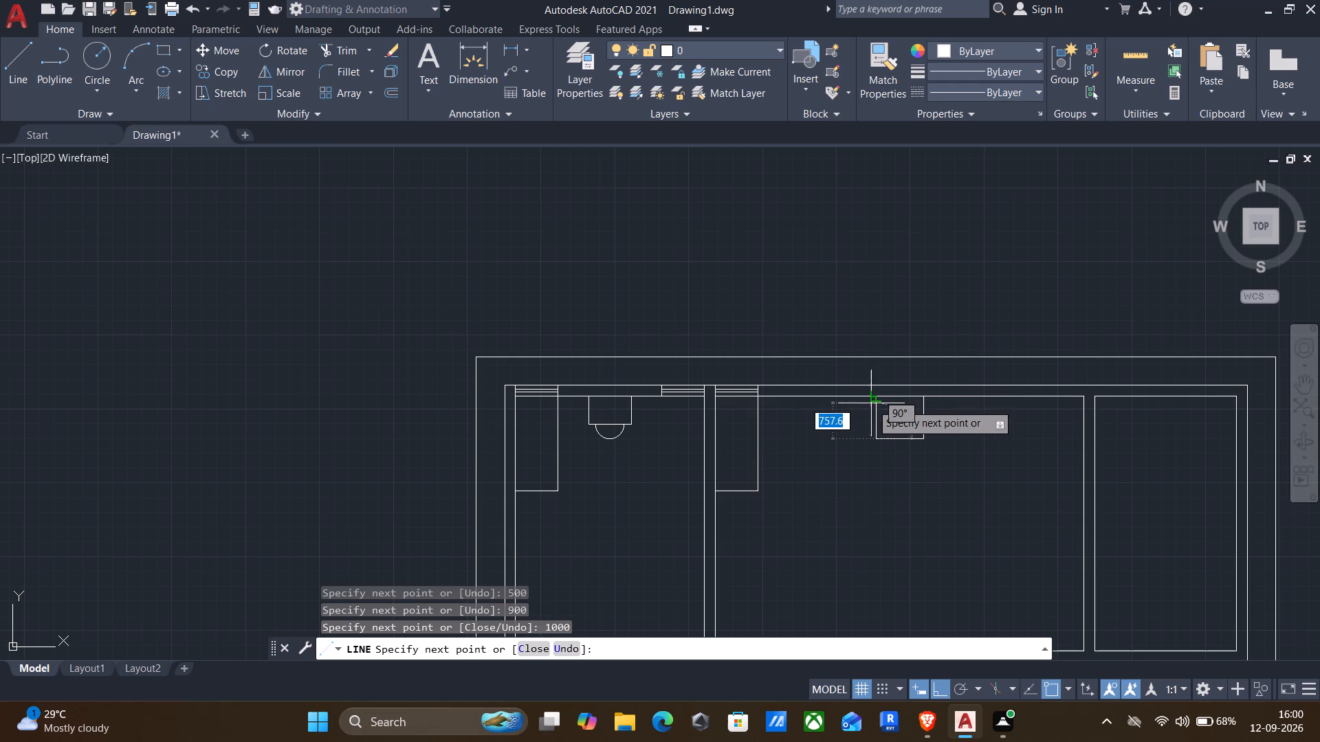
left_click(877, 395)
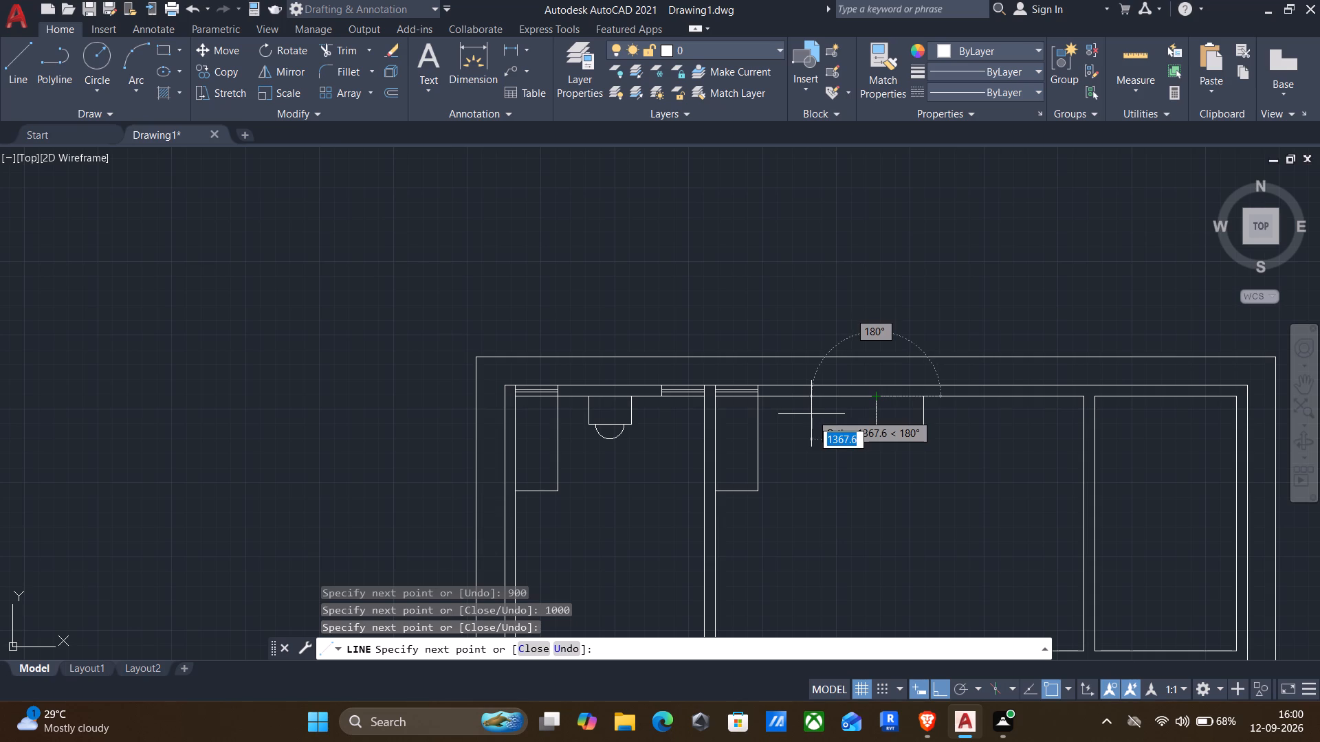
Continue the line 115 mm left along the wall, 900 mm down, 900 mm left and back up to the wall, outlining a second box.
type("115")
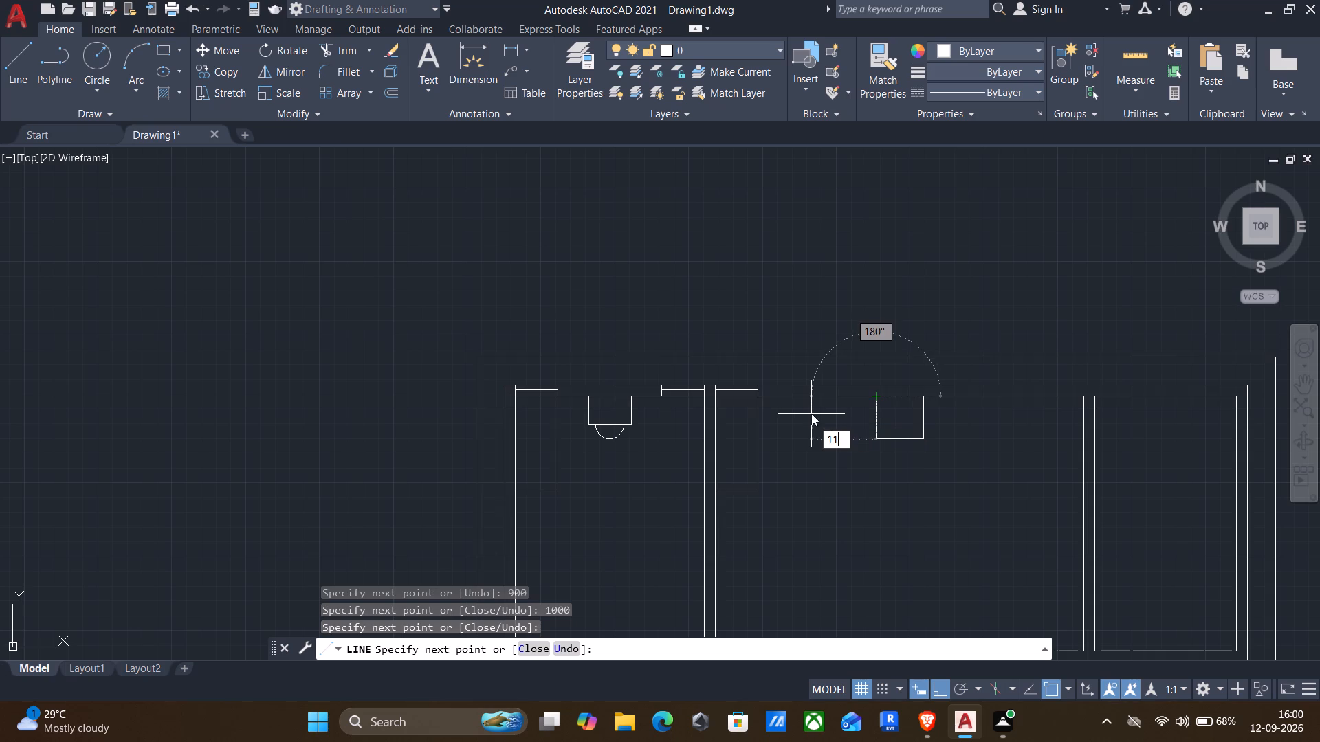
key("Return")
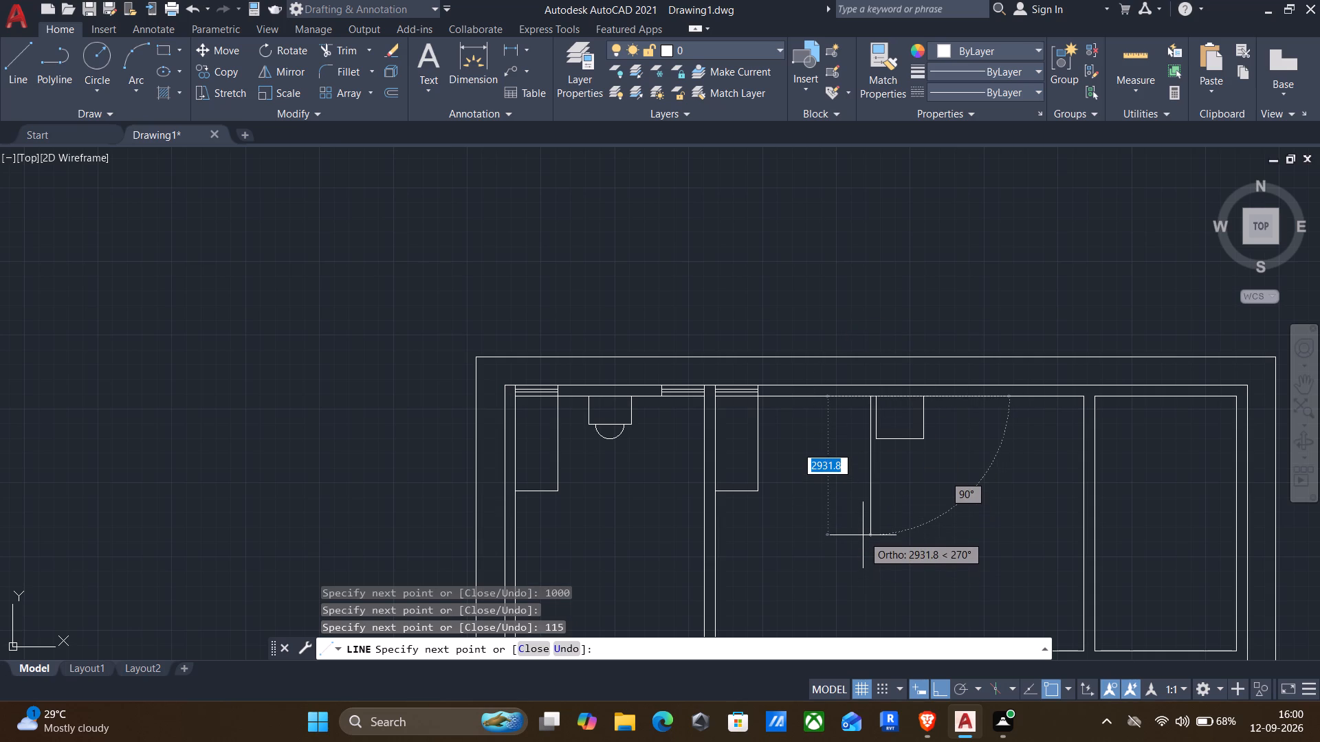
type("900")
key("Return")
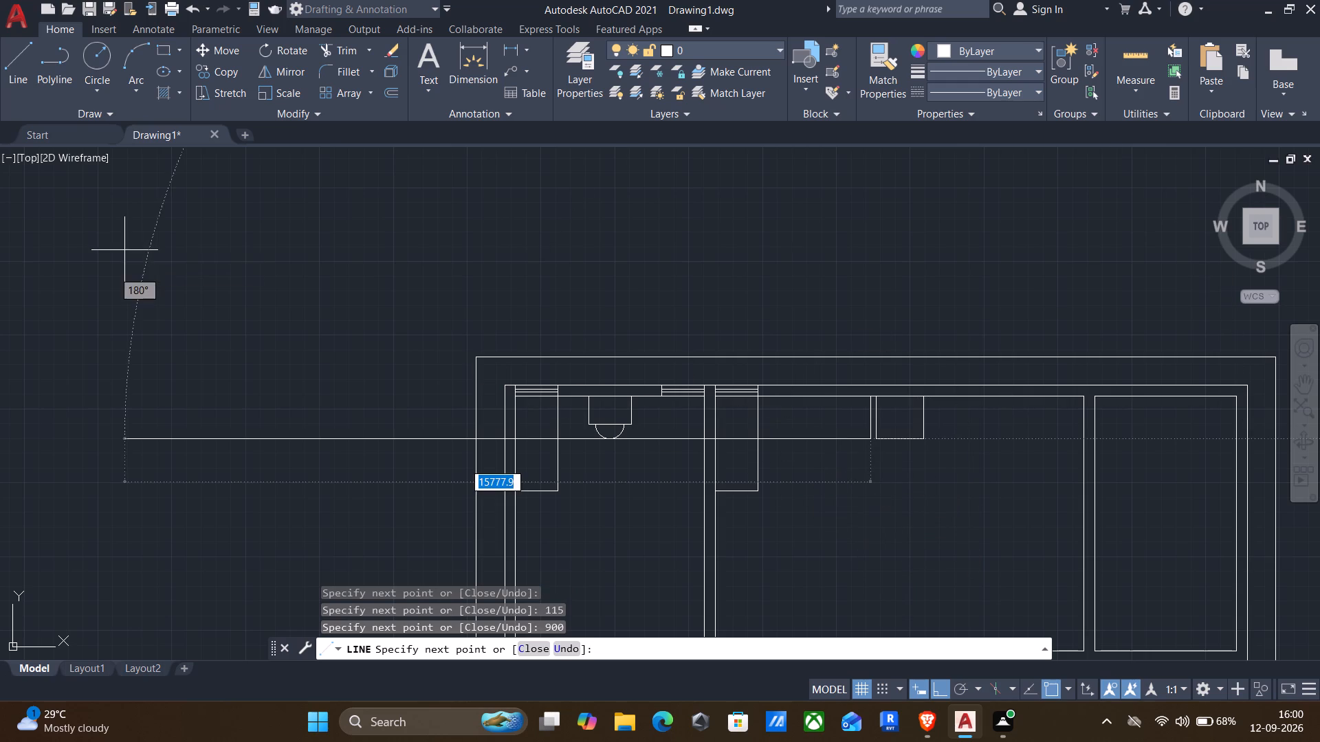
type("900")
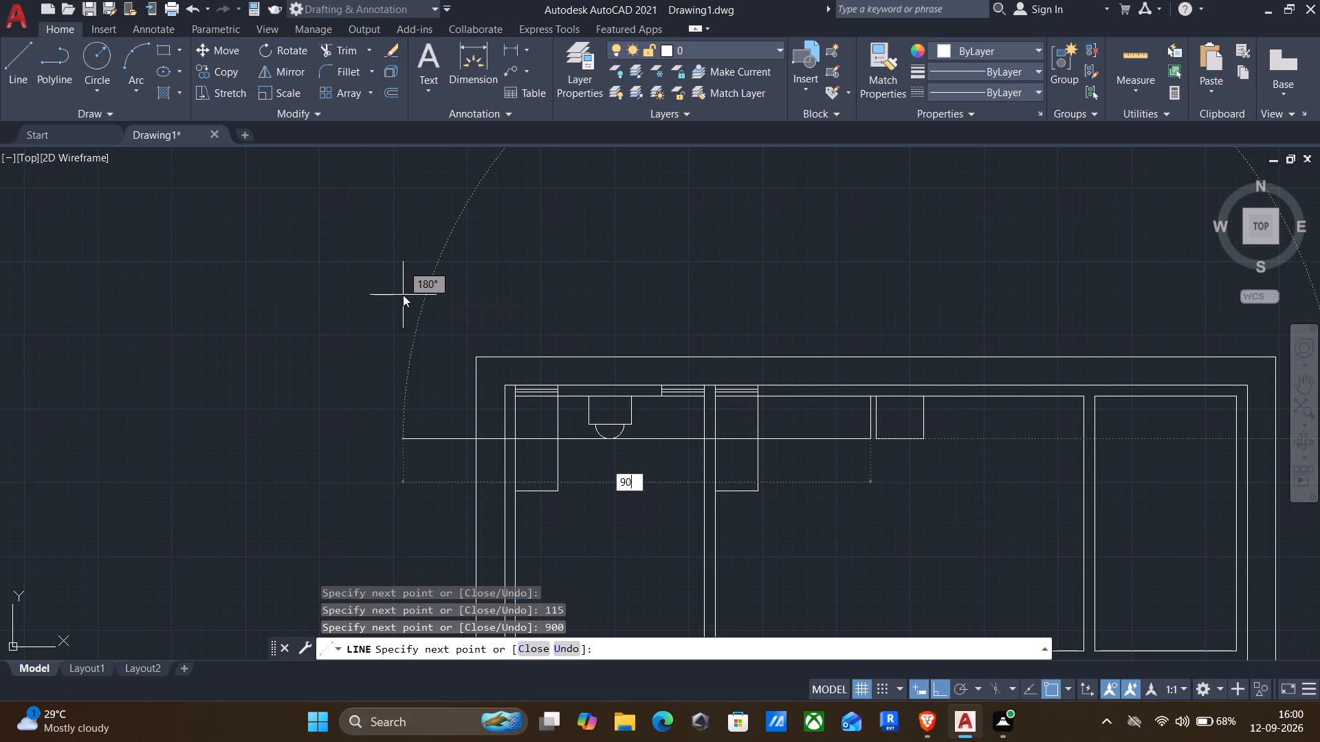
key("Return")
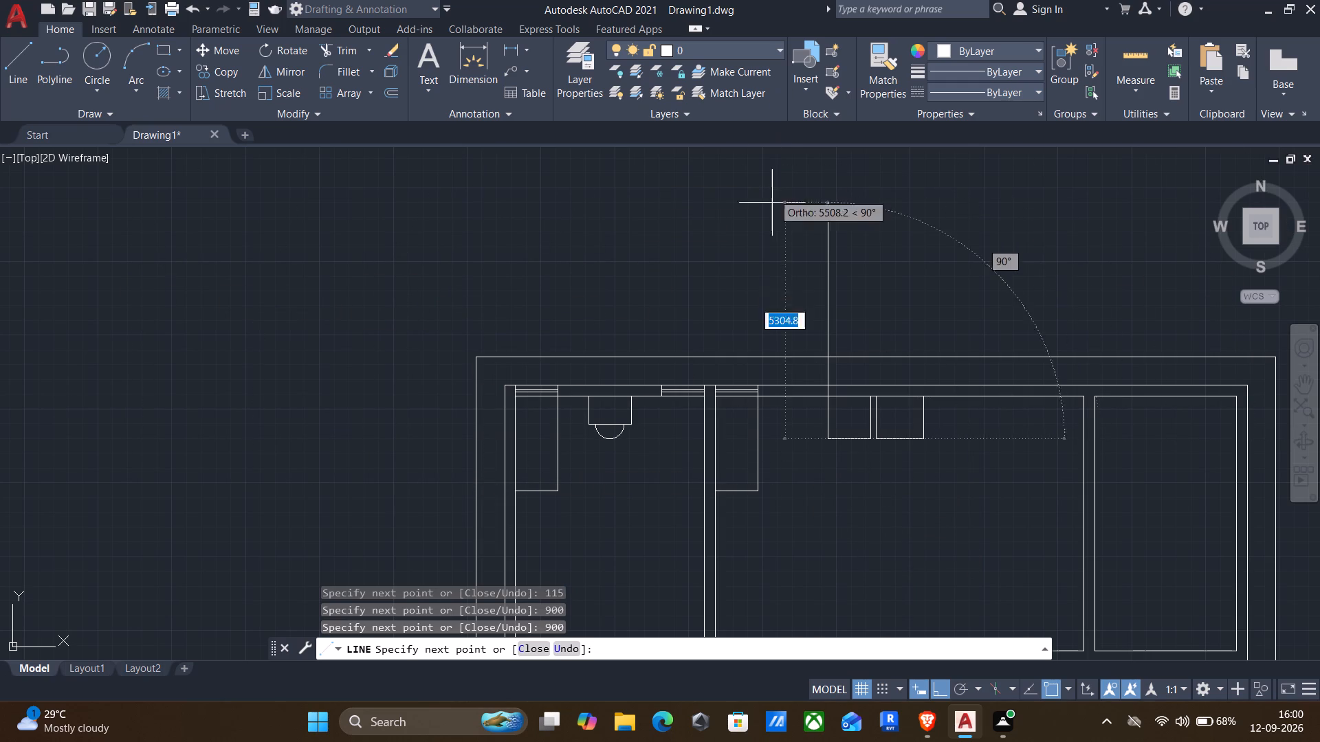
left_click(827, 398)
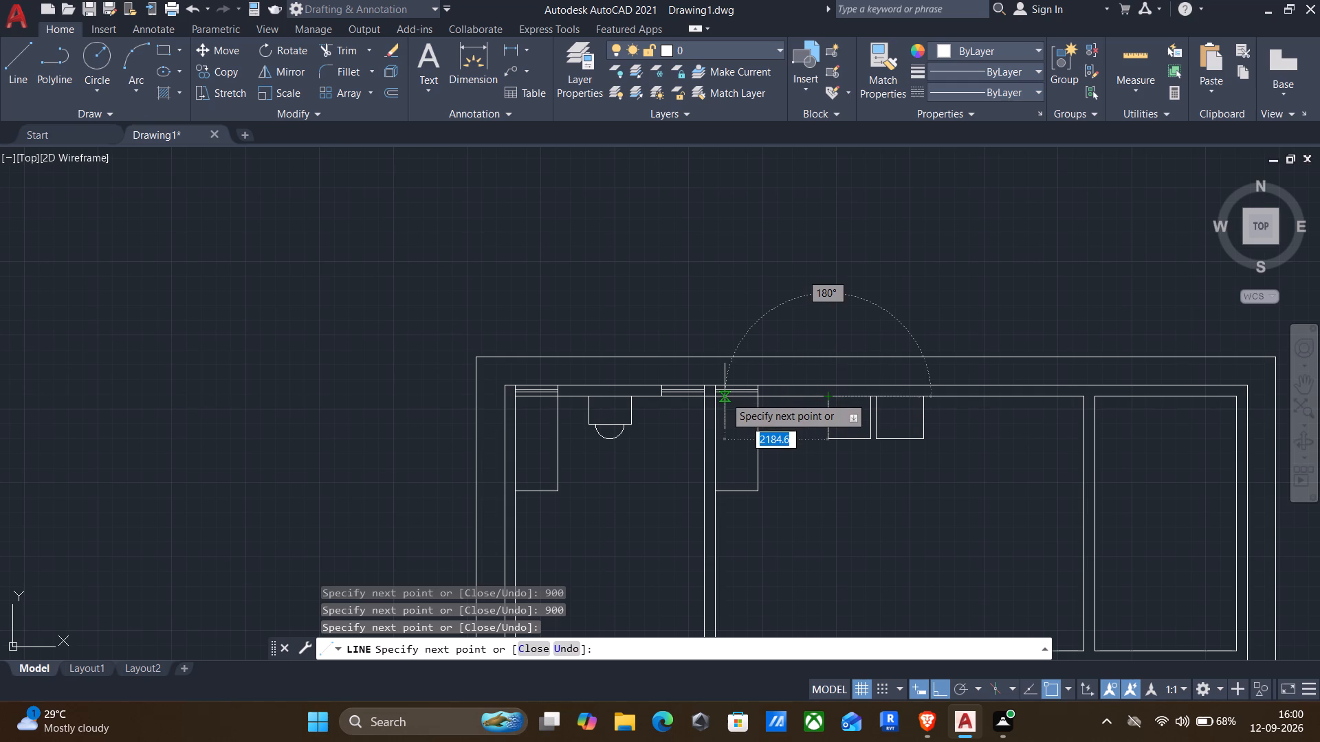
Continue the line 115 mm left along the wall and down to slightly below the second box's bottom edge.
type("115")
key("Return")
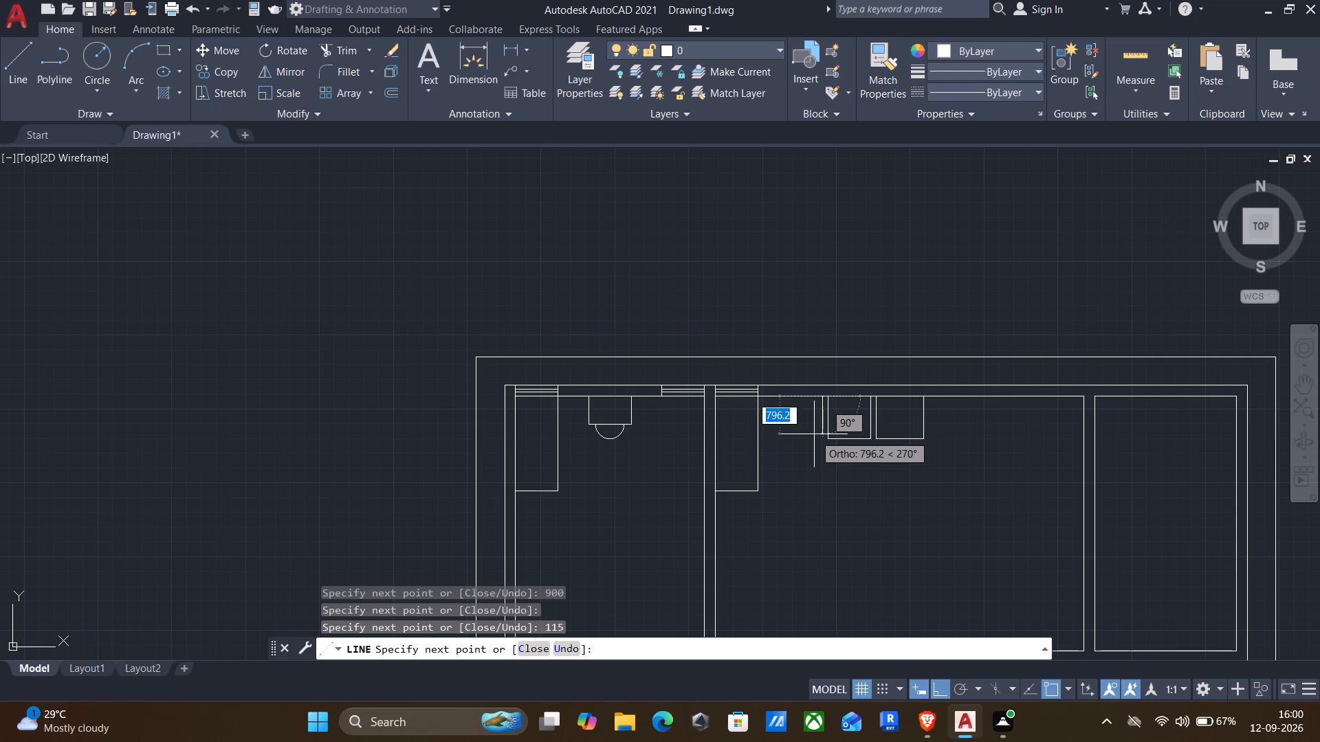
scroll(814, 434, "up", 1)
left_click_drag(818, 446, 824, 446)
key("Return")
Extend the second box's bottom edge left to the new vertical line.
scroll(823, 462, "up", 3)
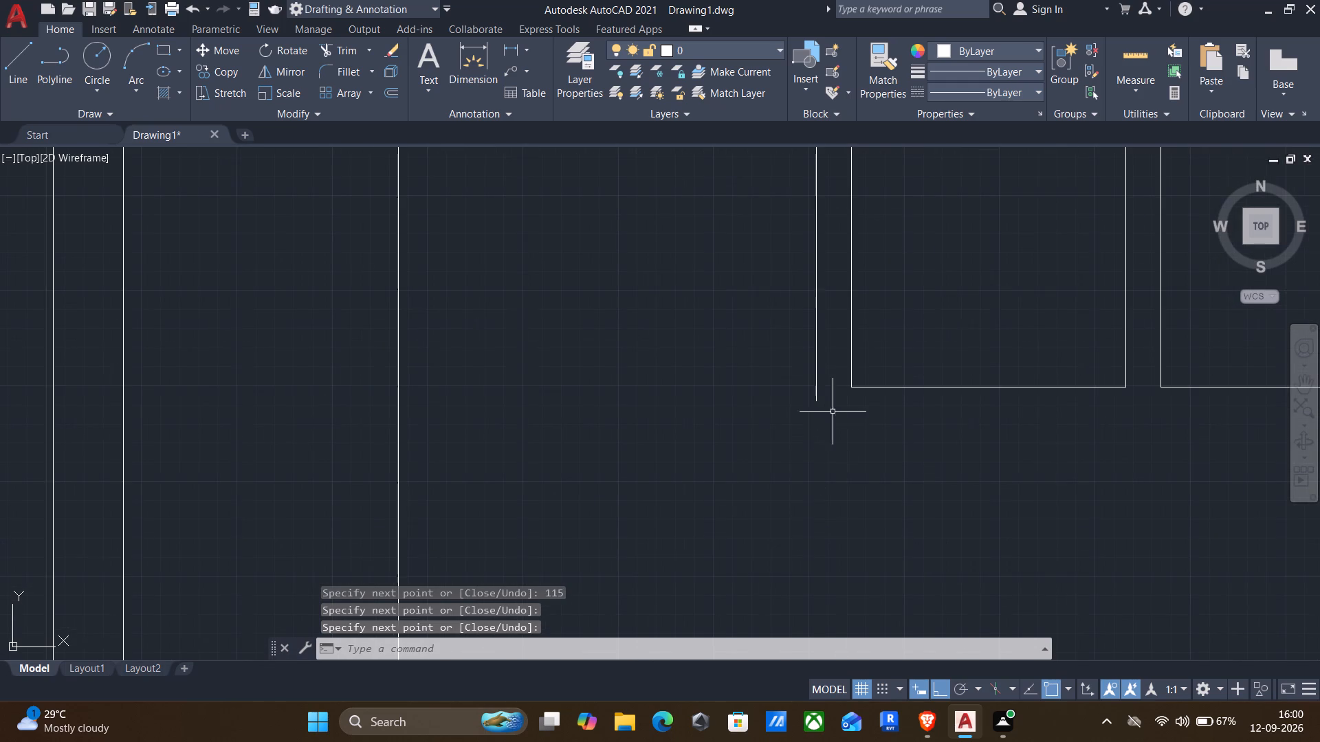
type("ex")
key("Return")
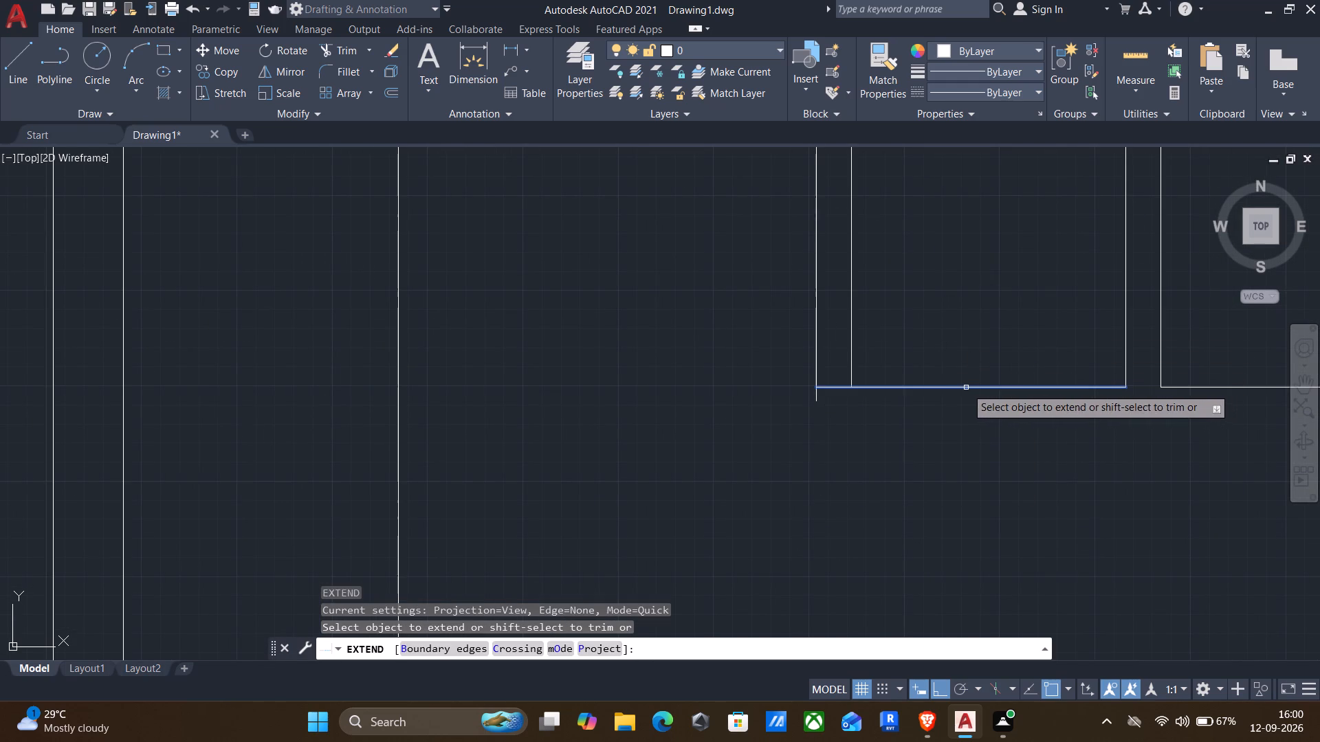
left_click(962, 387)
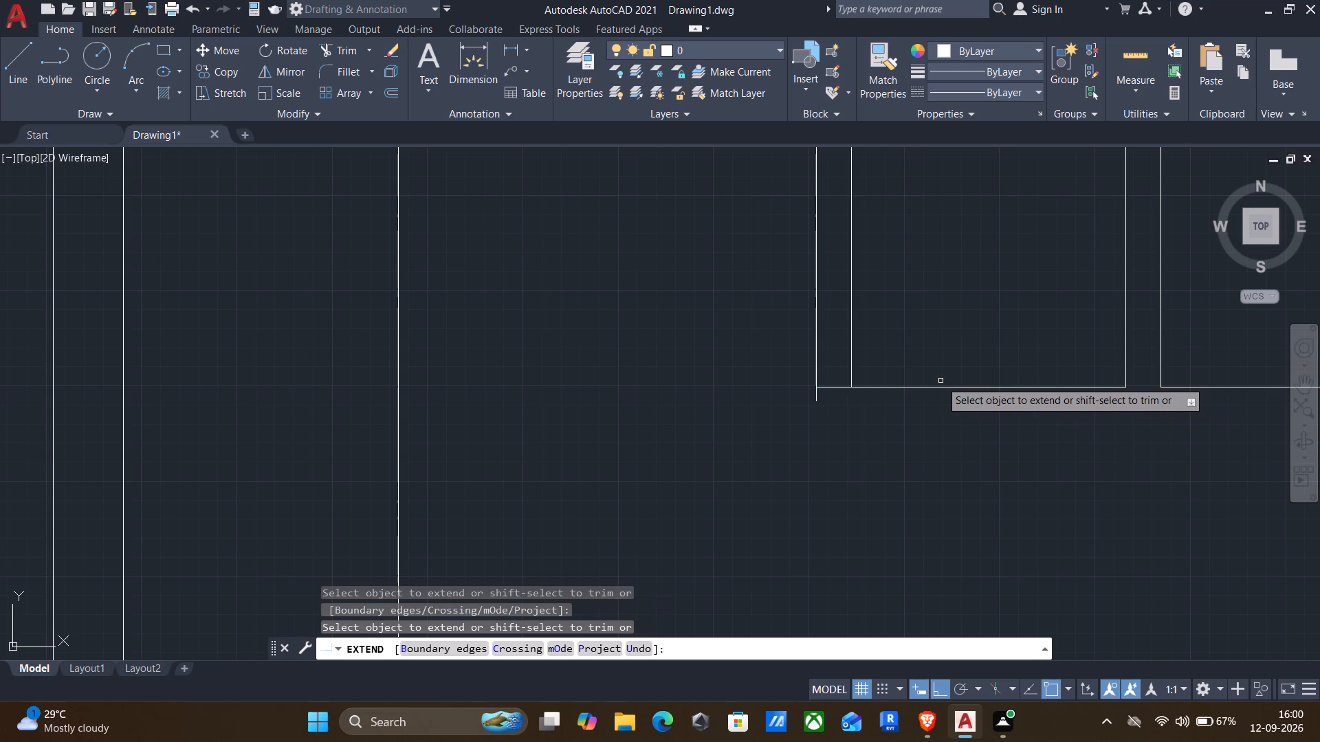
key("Escape")
Trim the part of the leftmost vertical line that overhangs below the extended bottom edge.
type("tr")
key("Return")
scroll(793, 451, "up", 3)
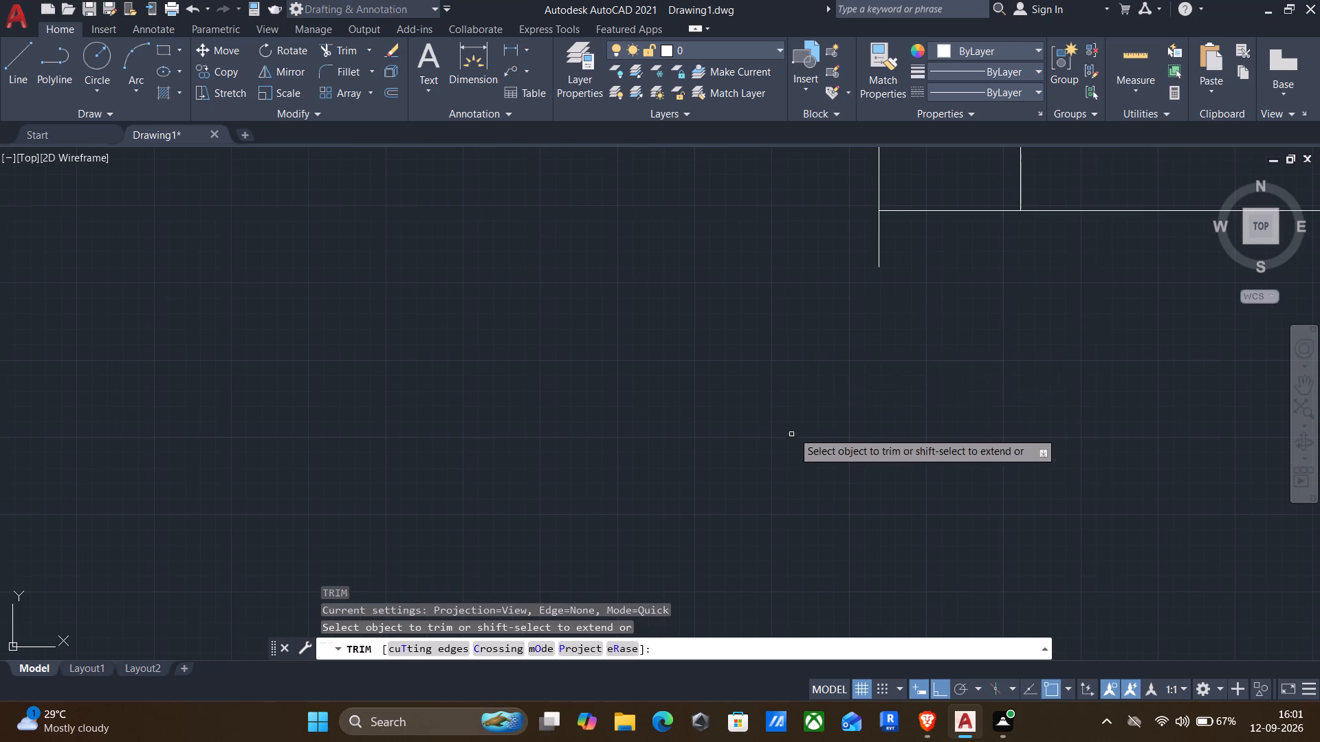
left_click_drag(885, 235, 864, 252)
scroll(859, 258, "down", 3)
scroll(853, 385, "down", 3)
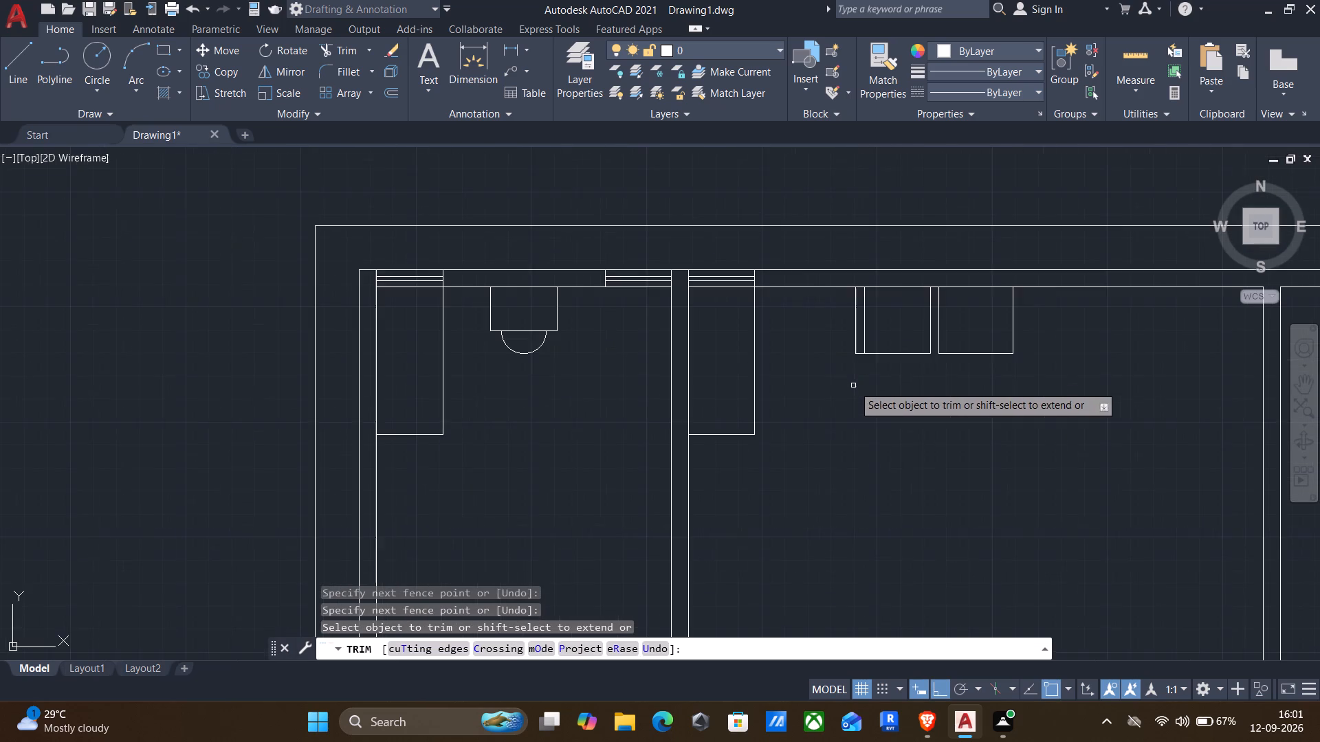
middle_click_drag(894, 436, 852, 451)
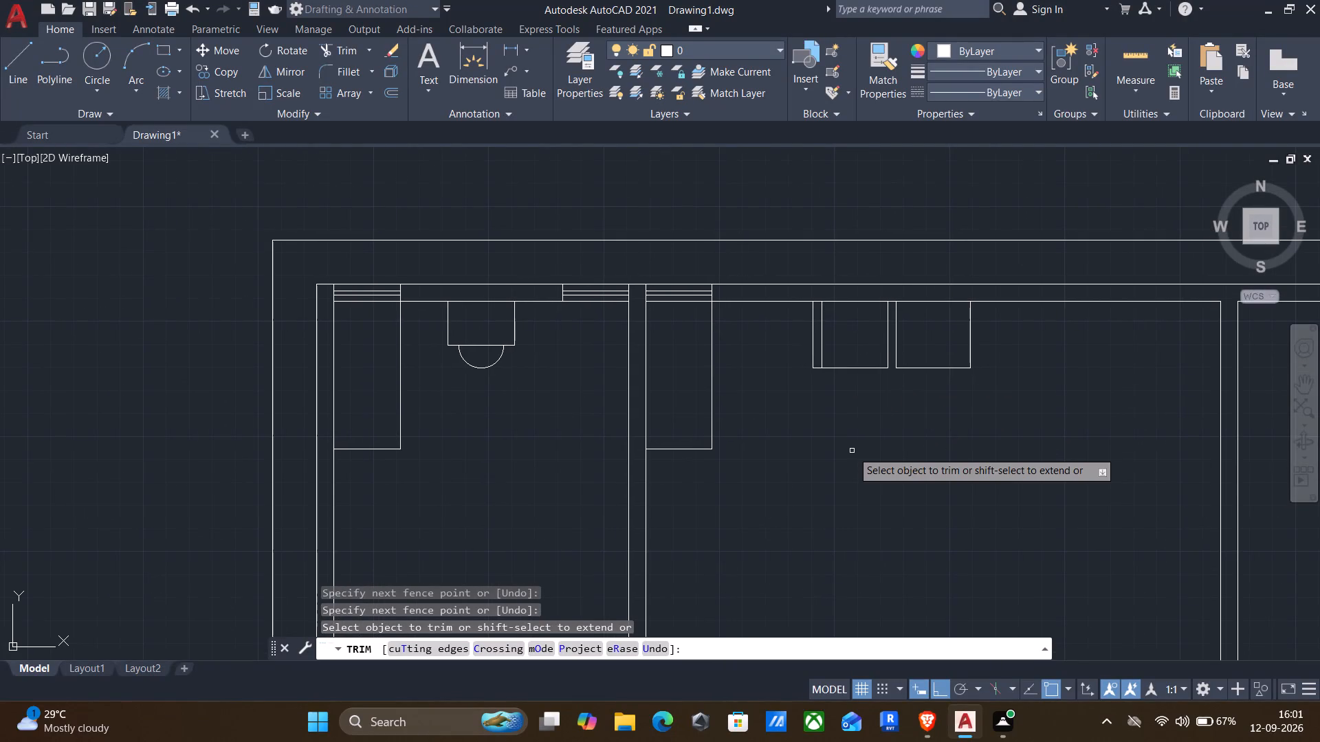
key("Escape")
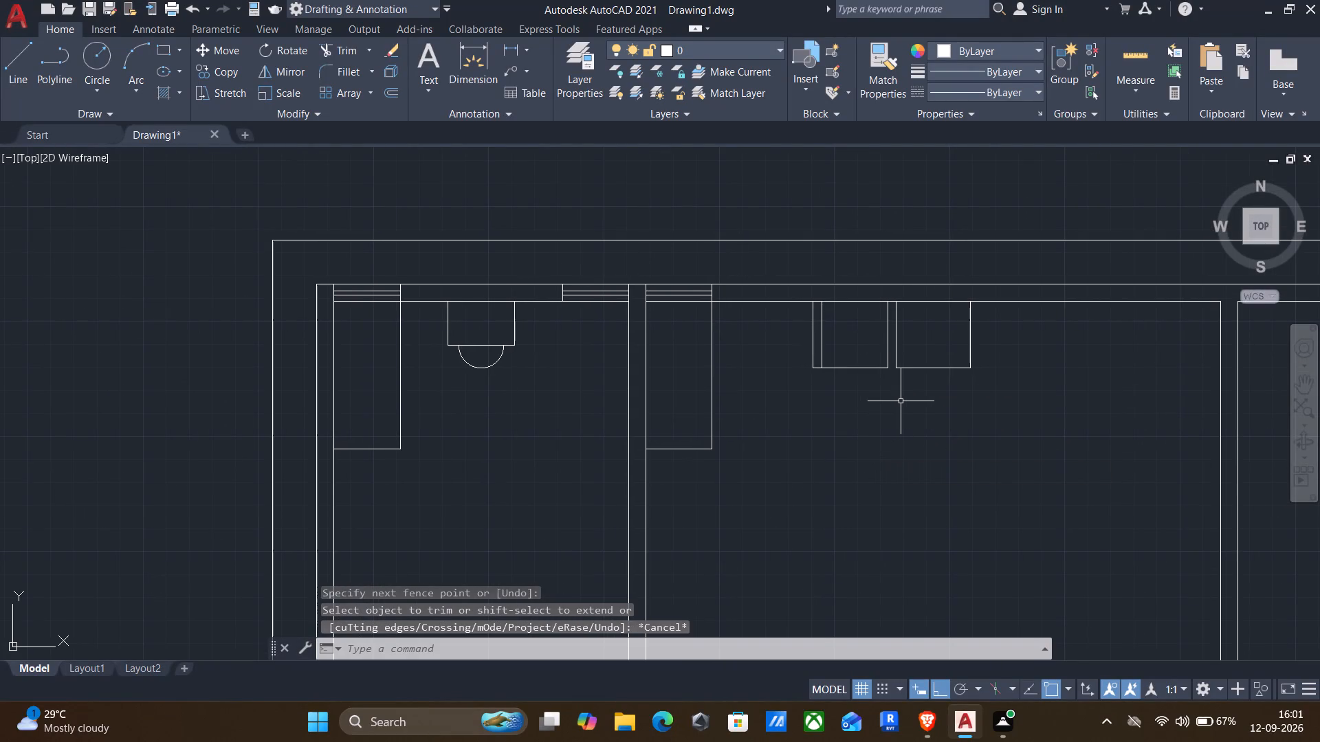
Offset the right side of the first box 115 mm to the right.
key("o")
key("Return")
left_click(971, 334)
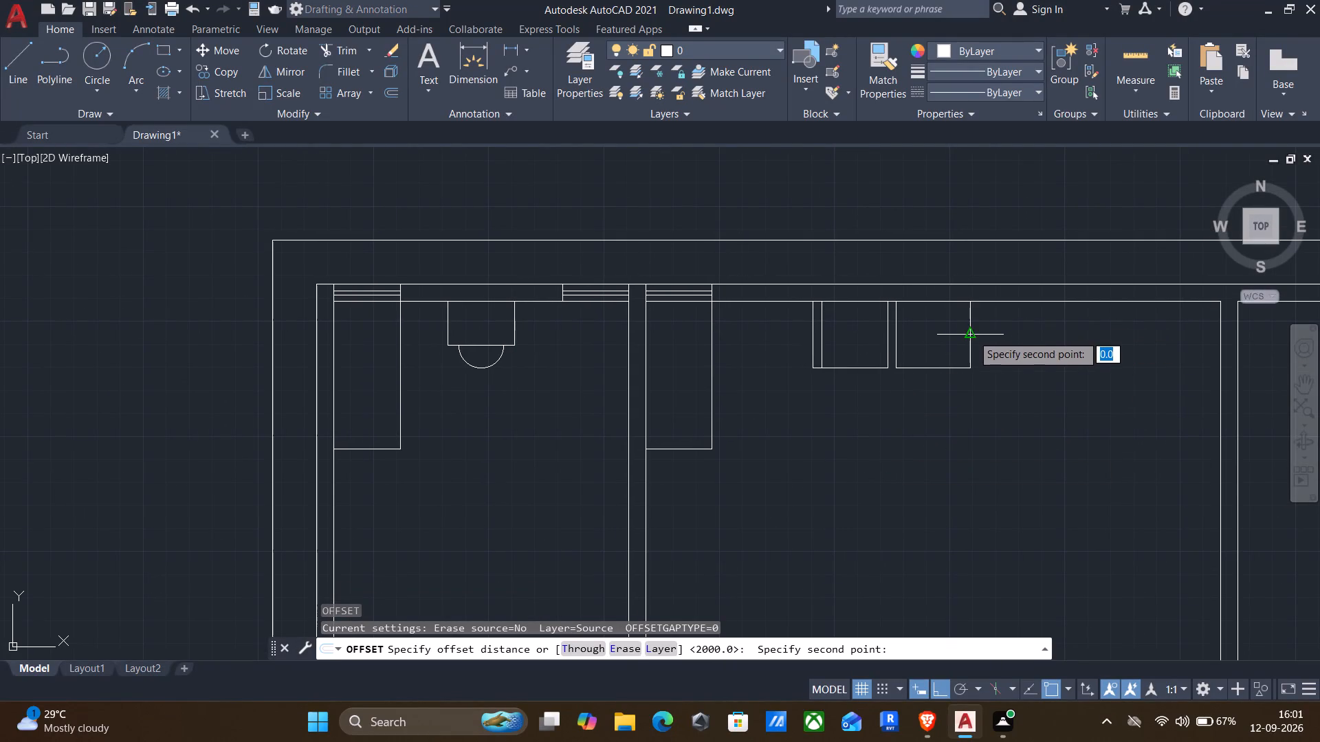
left_click(981, 341)
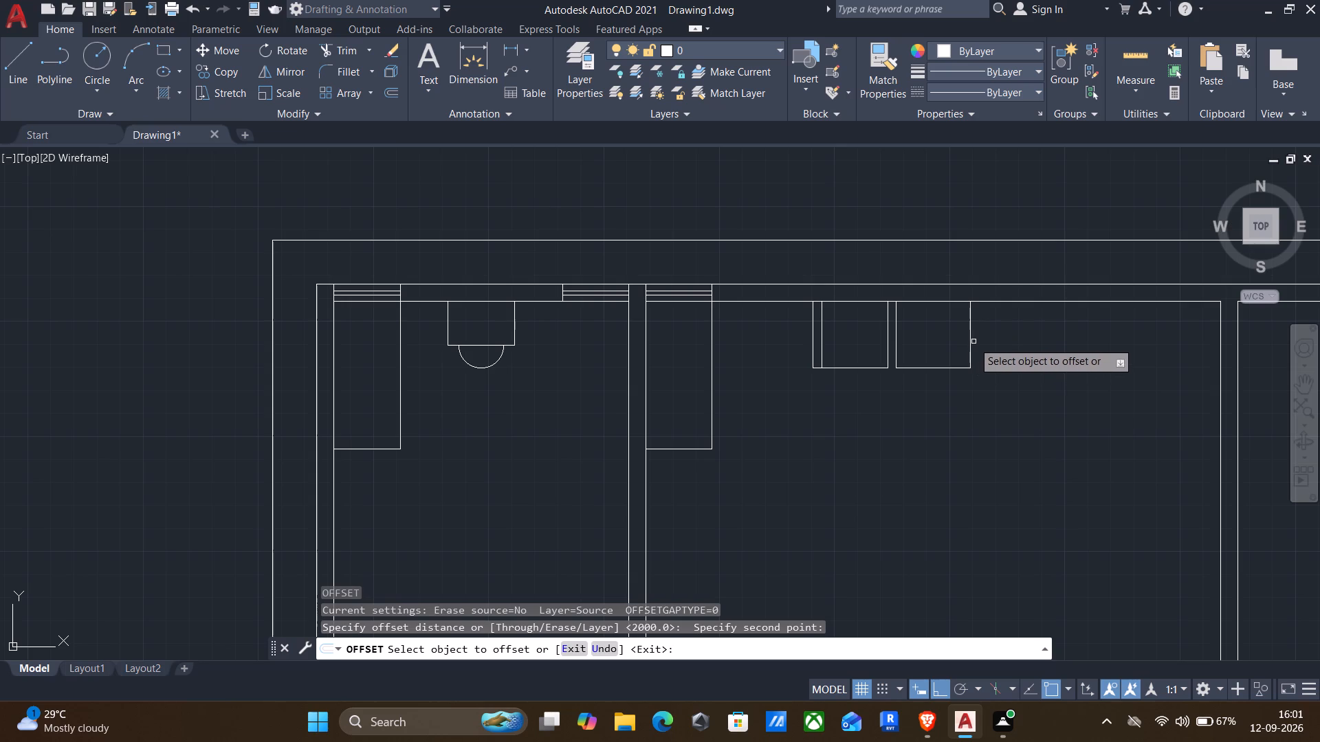
left_click(967, 346)
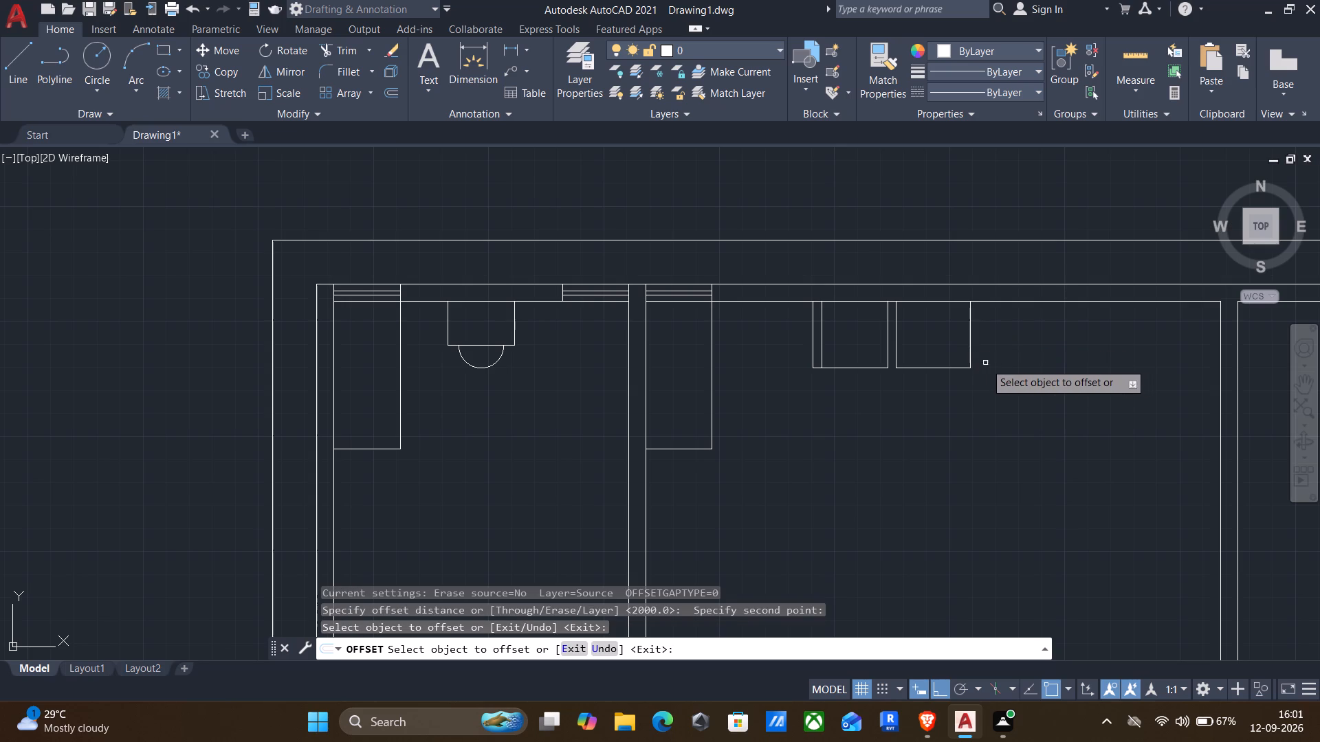
left_click(969, 346)
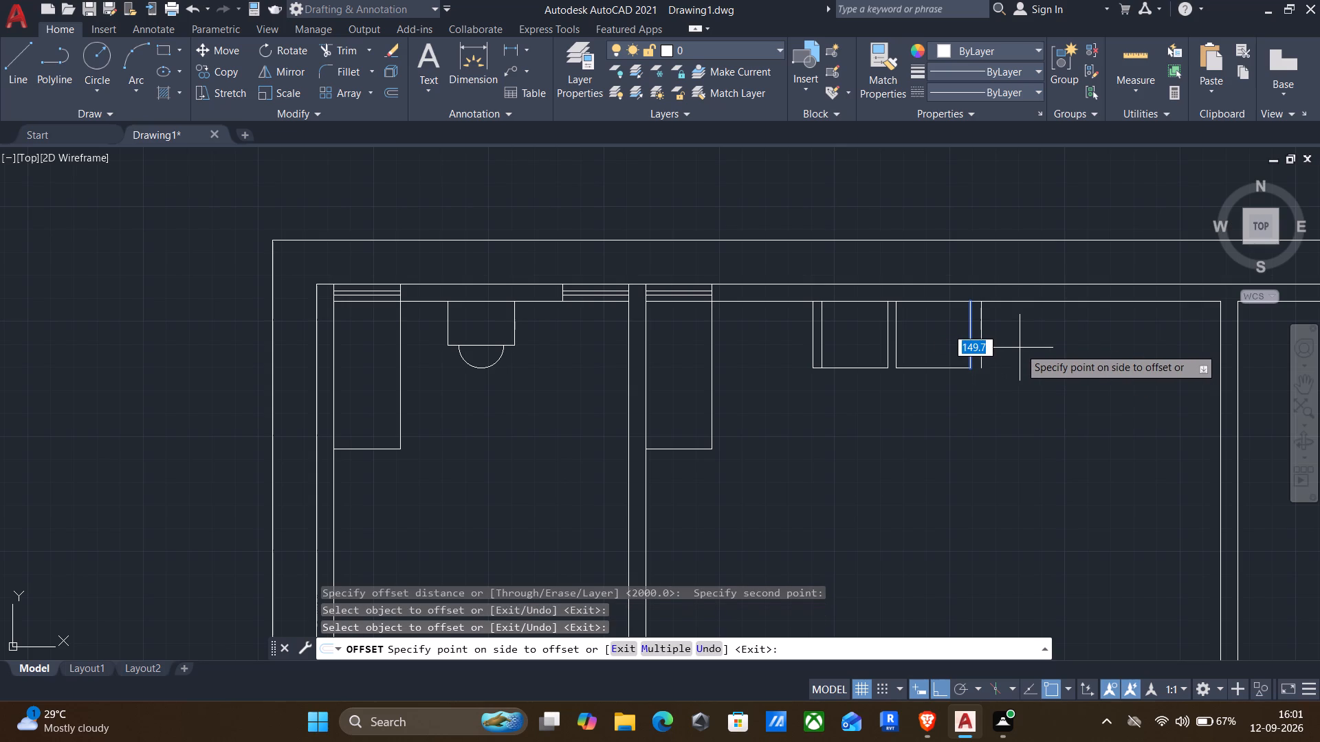
type("115")
key("Return")
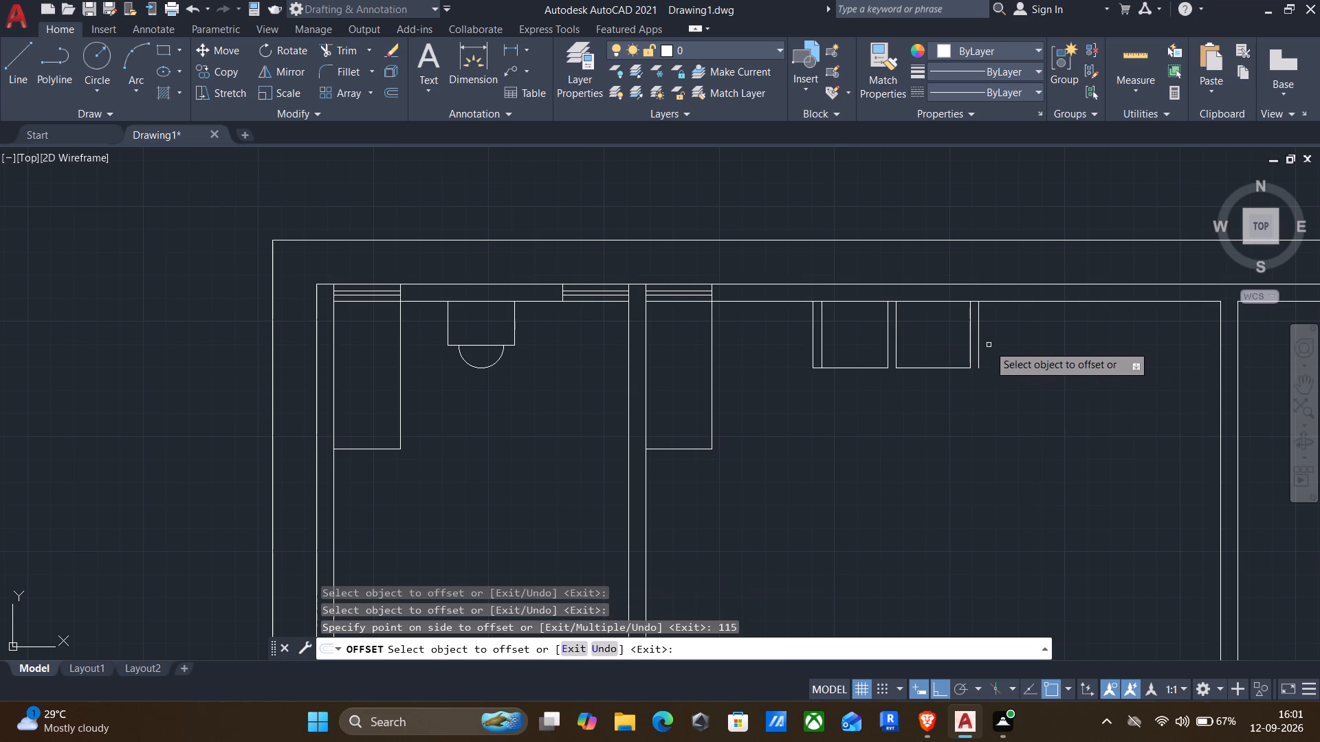
Offset the rightmost vertical line of the boxes 900 mm to the right, and offset that new line another 115 mm right.
left_click(977, 344)
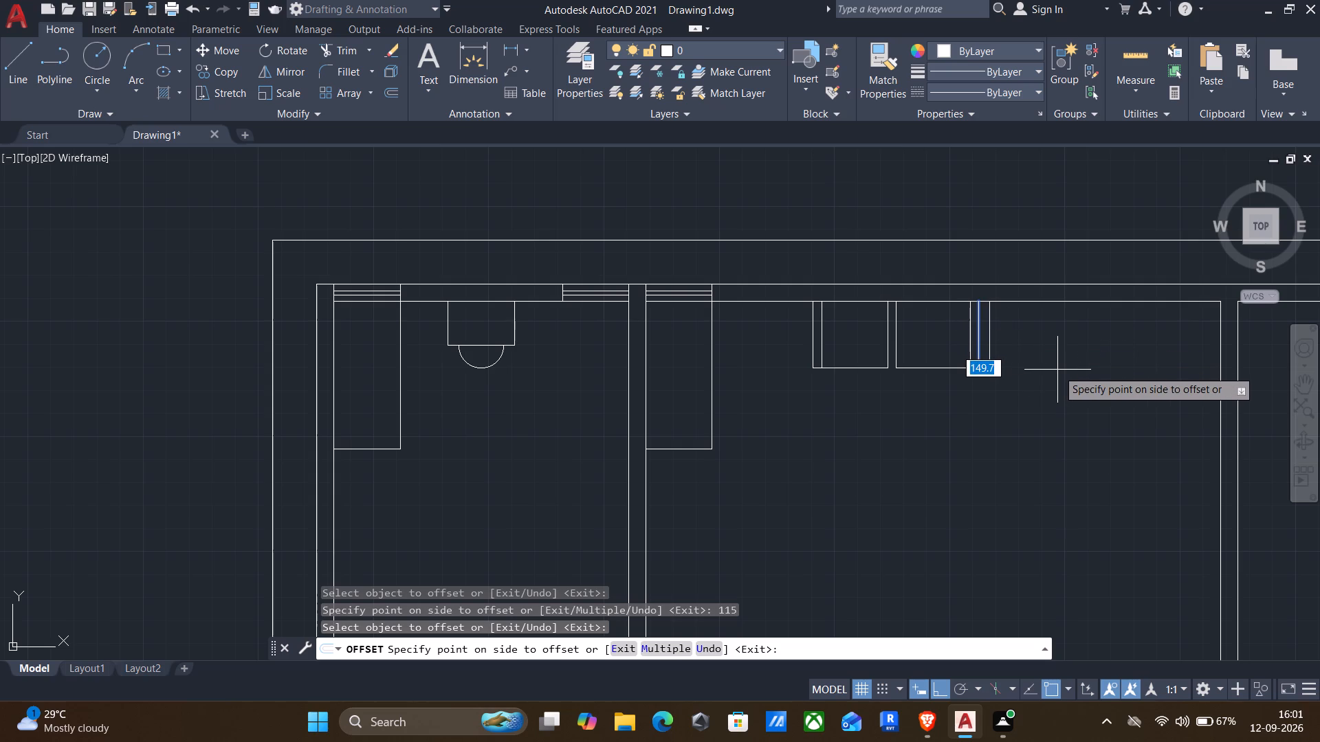
type("900")
key("Return")
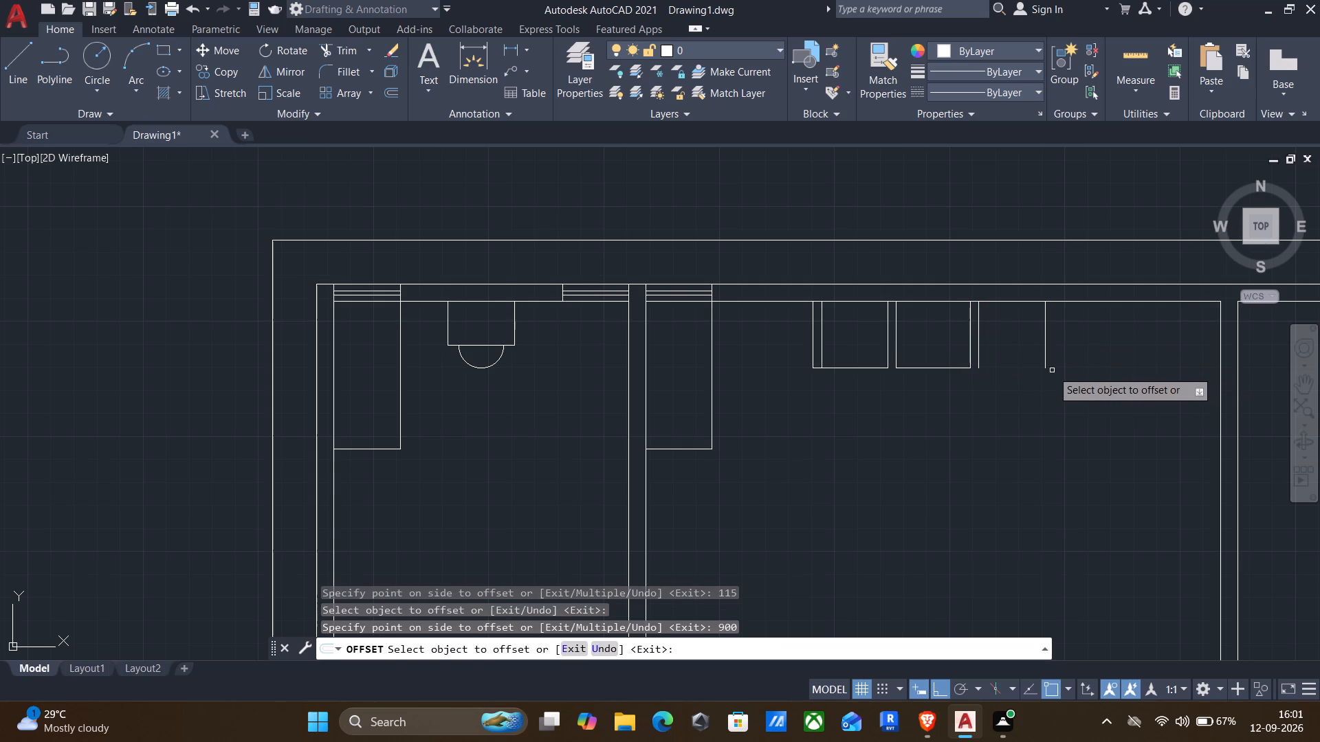
left_click(1044, 352)
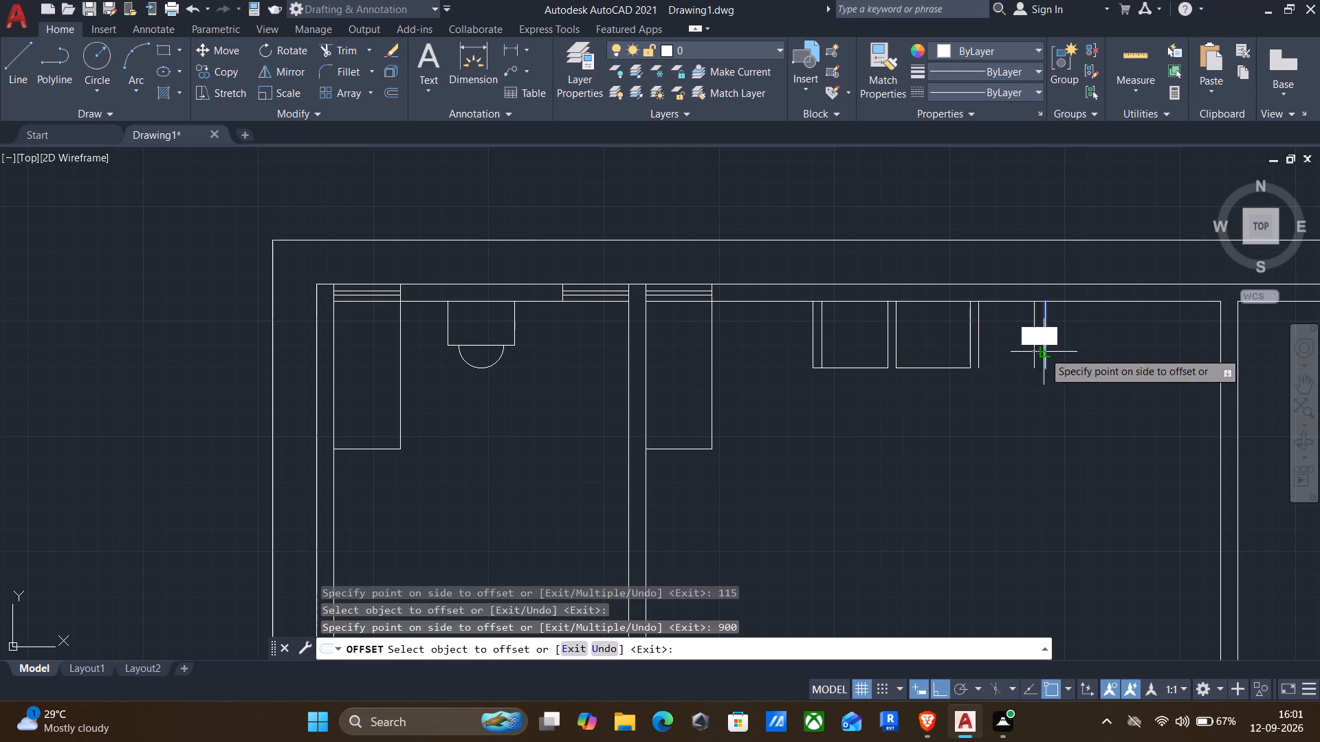
type("115")
key("Return")
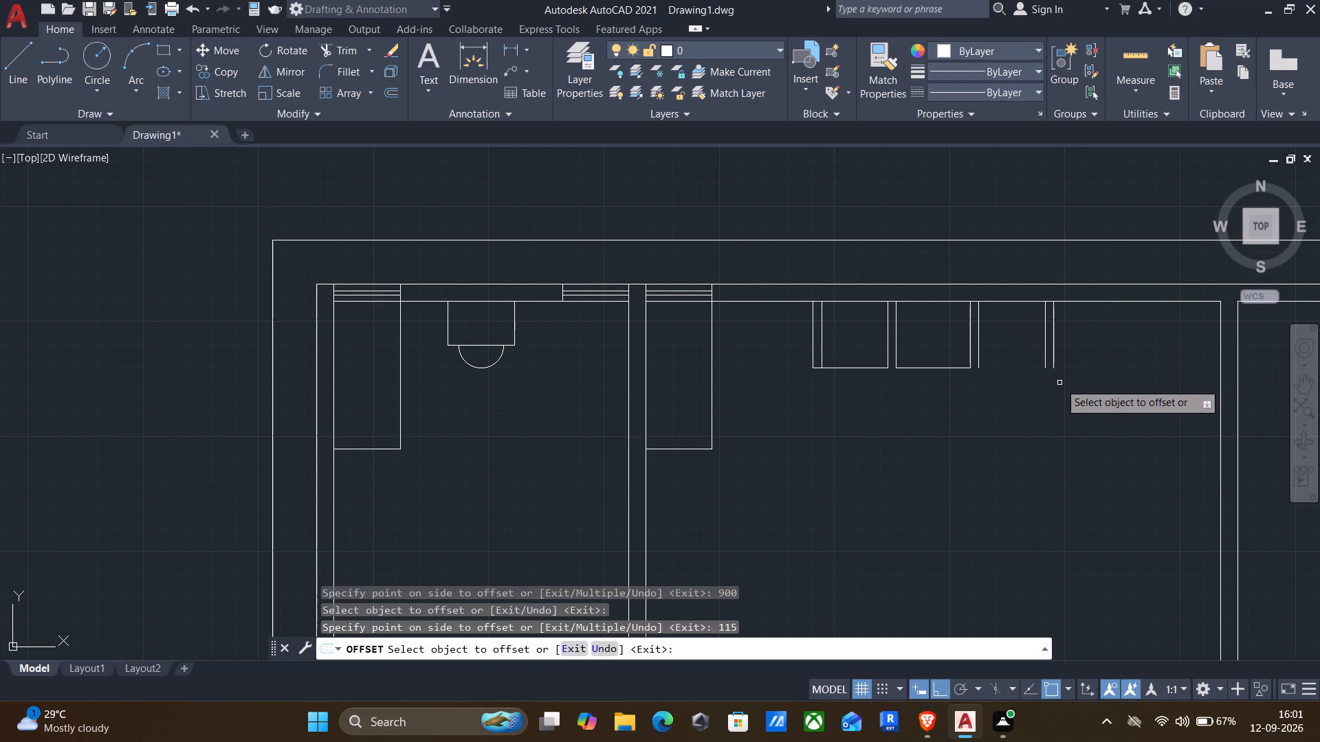
key("Escape")
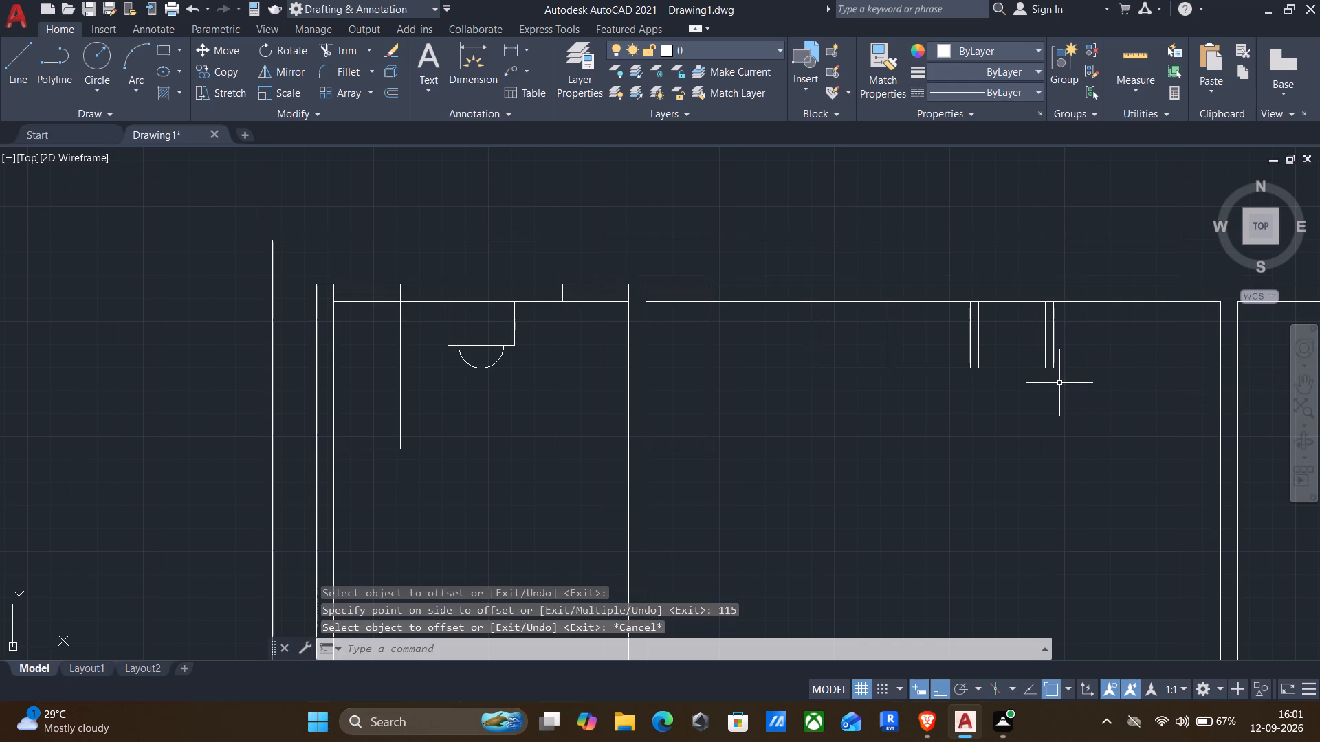
Draw the third box's bottom edge from the rightmost vertical line's lower end to the middle box's lower-right corner.
key("l")
key("Return")
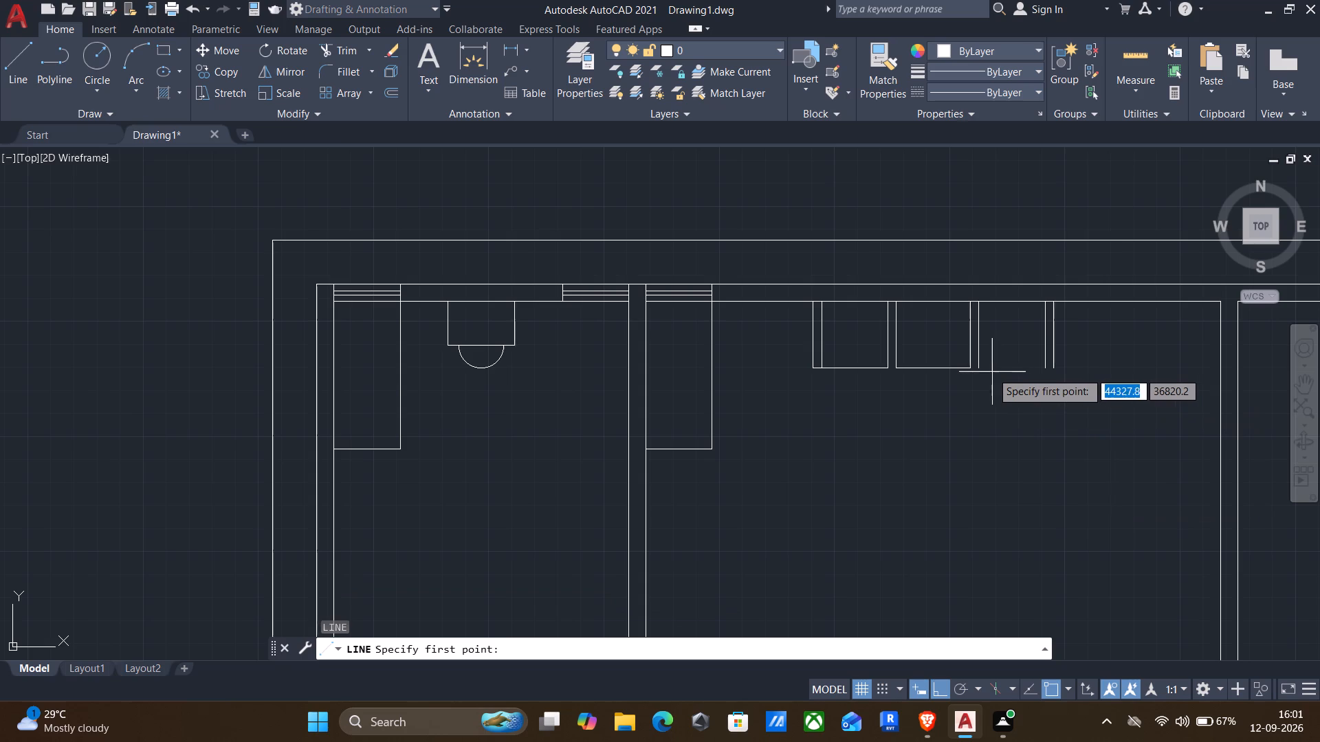
scroll(989, 372, "up", 2)
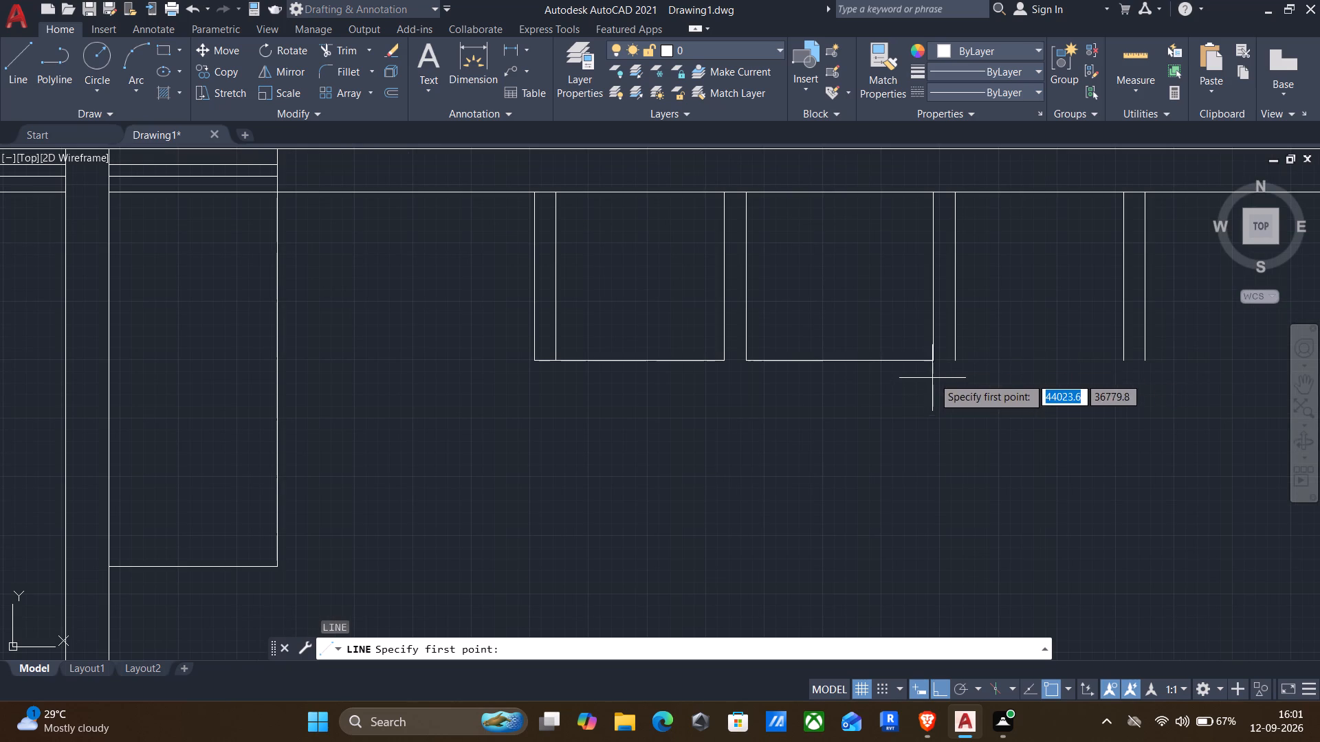
left_click(1145, 363)
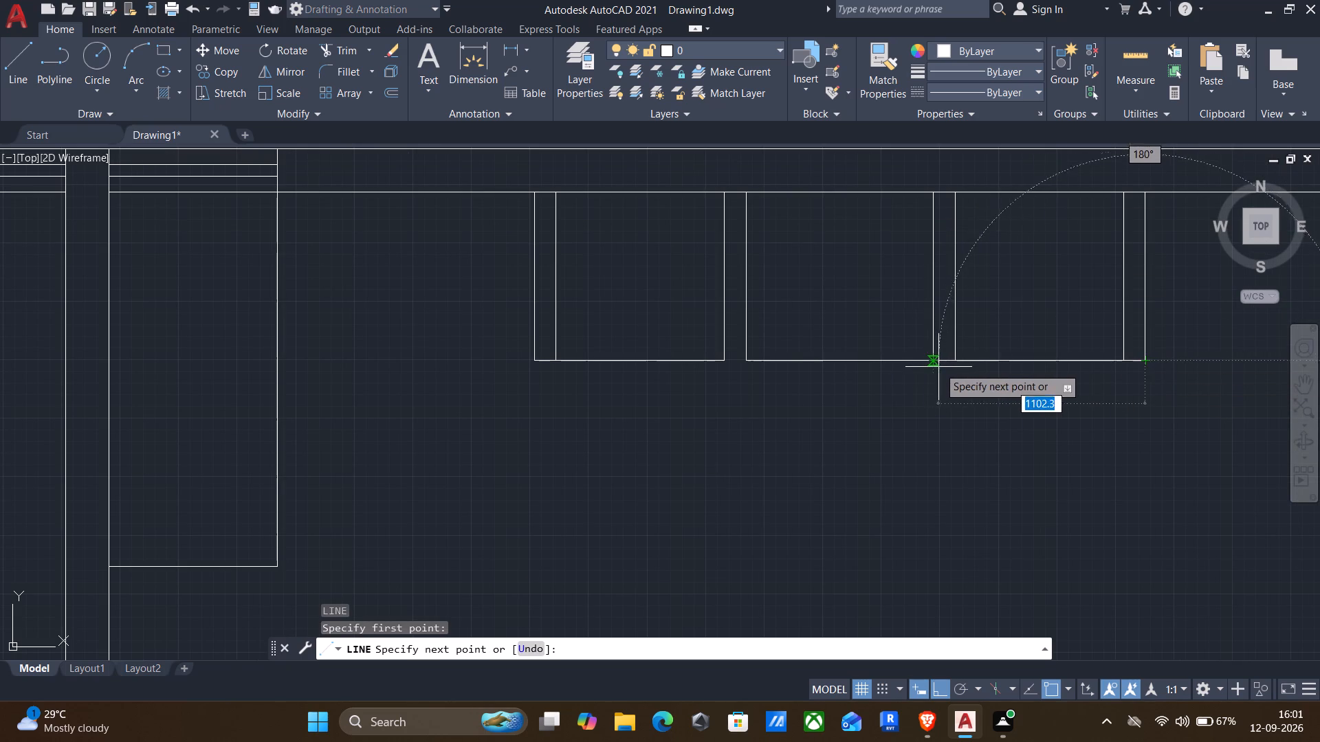
left_click(936, 361)
key("Return")
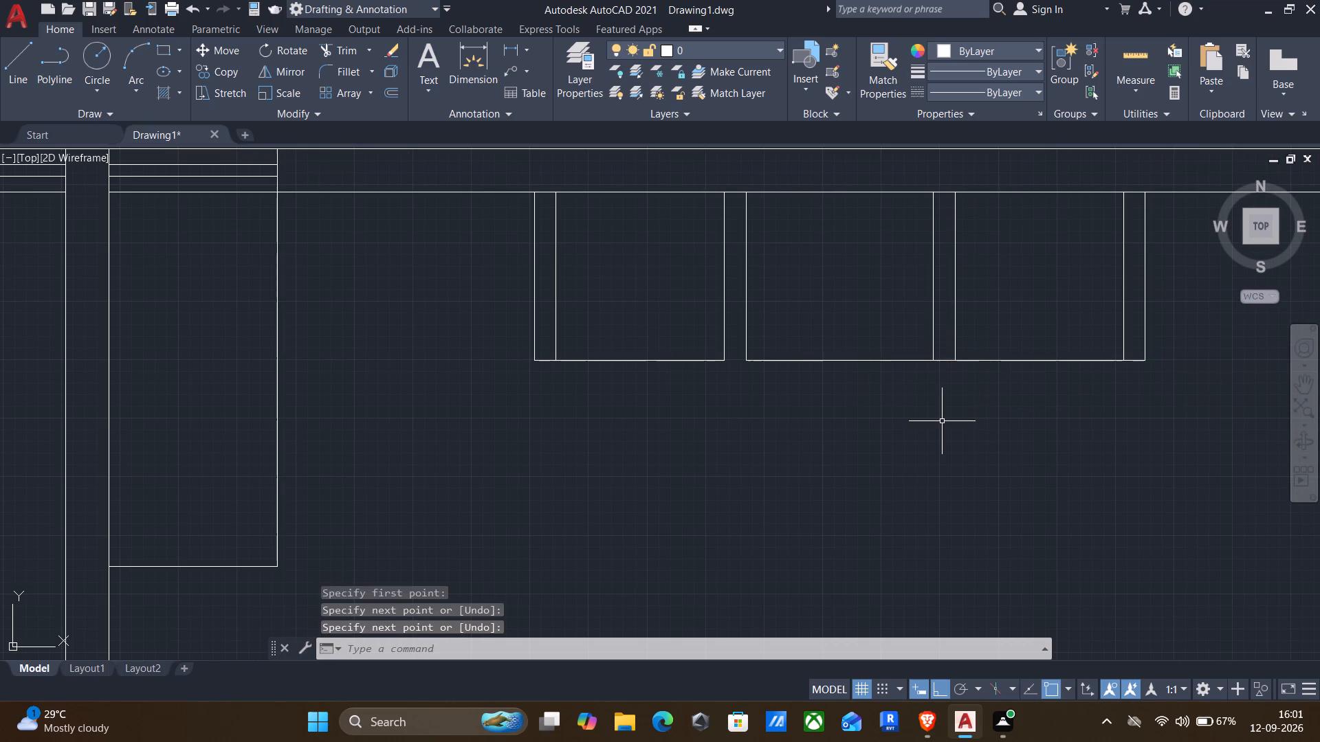
Draw a short line closing the bottom of the gap between the left and middle boxes.
scroll(942, 421, "down", 3)
middle_click_drag(956, 437, 930, 441)
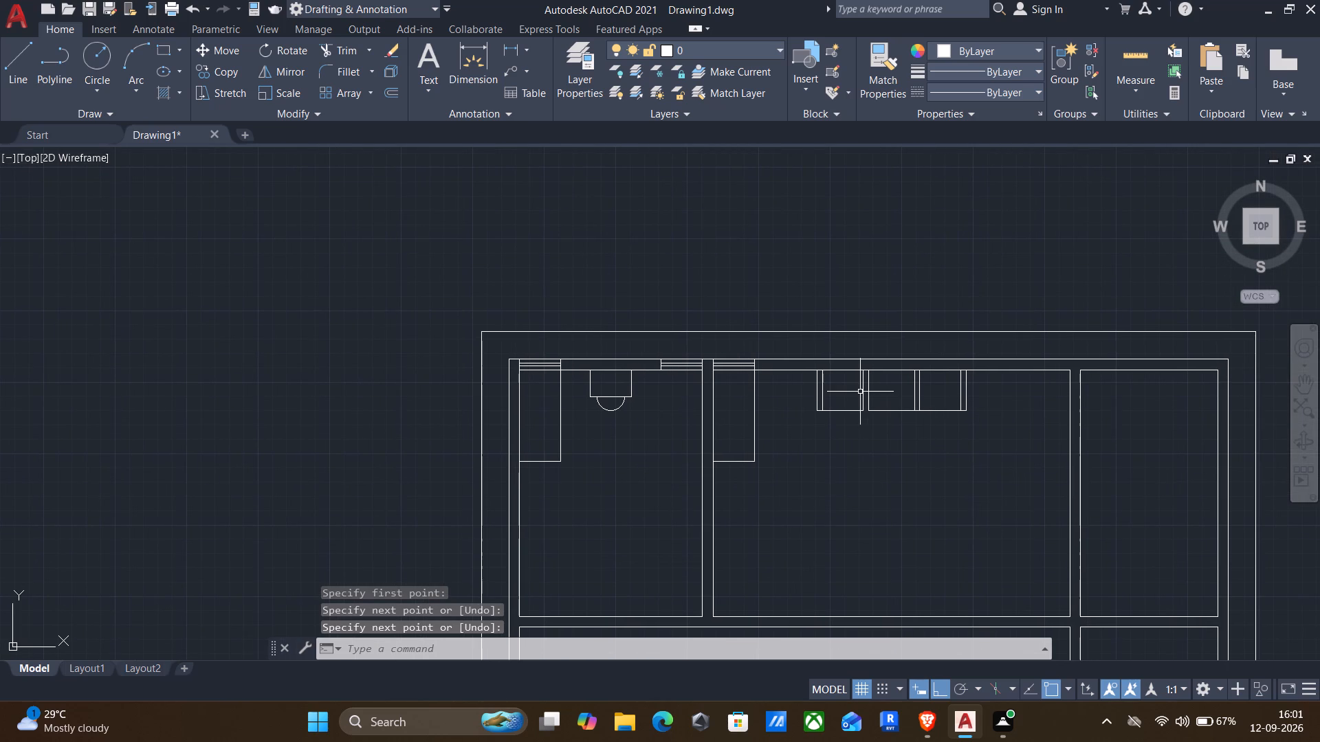
scroll(863, 394, "up", 3)
key("Return")
left_click(870, 459)
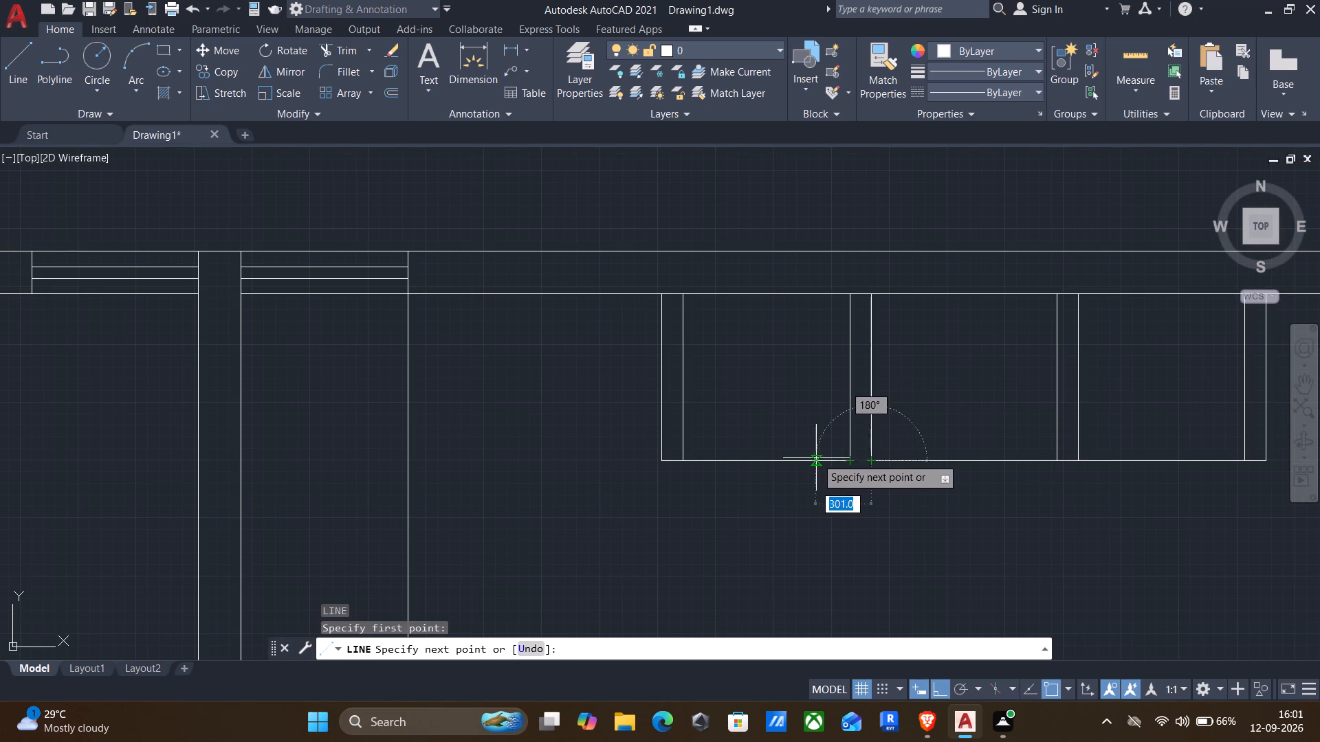
left_click(852, 458)
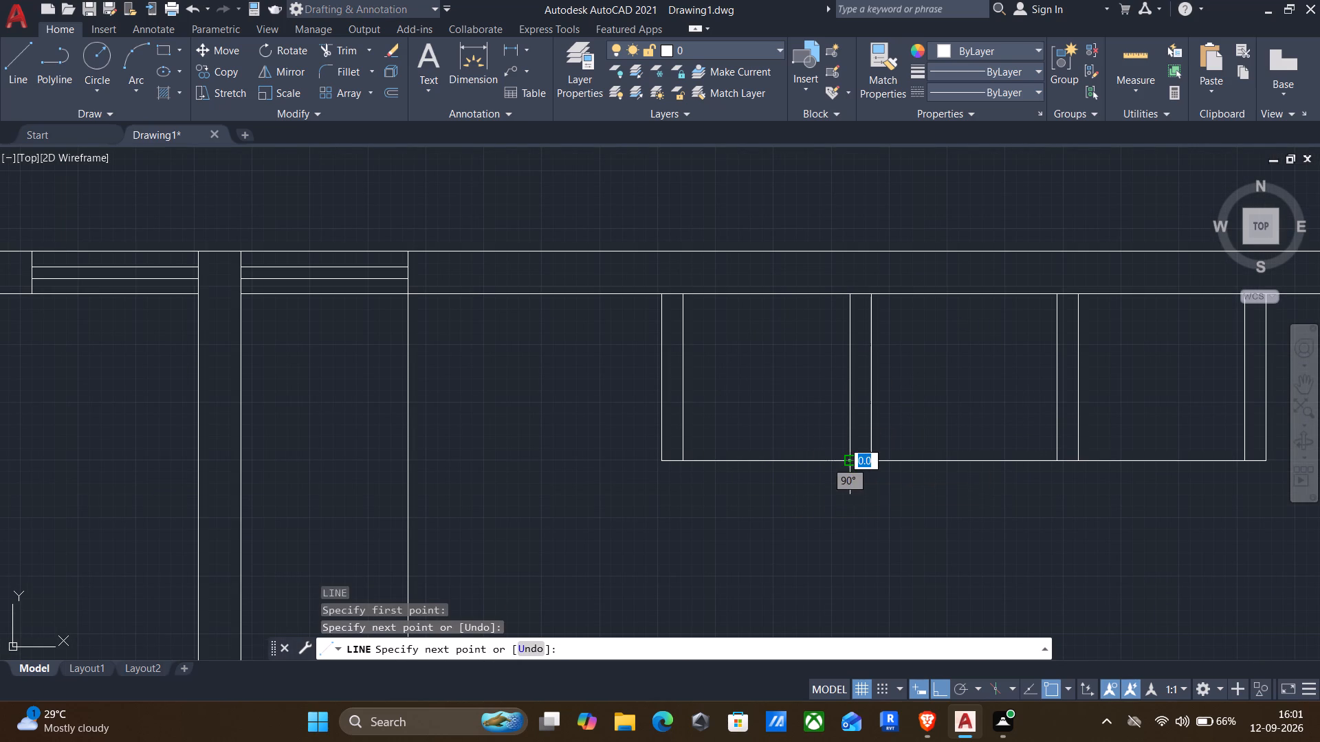
key("Return")
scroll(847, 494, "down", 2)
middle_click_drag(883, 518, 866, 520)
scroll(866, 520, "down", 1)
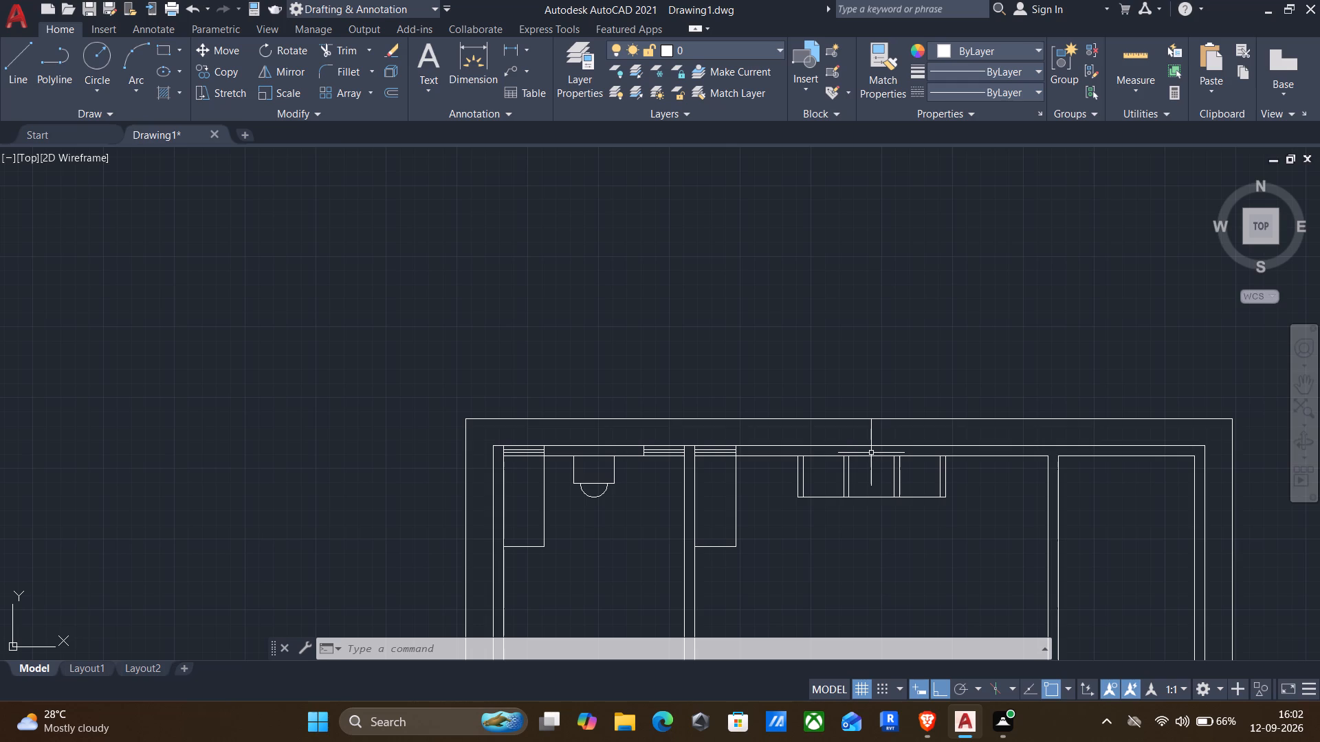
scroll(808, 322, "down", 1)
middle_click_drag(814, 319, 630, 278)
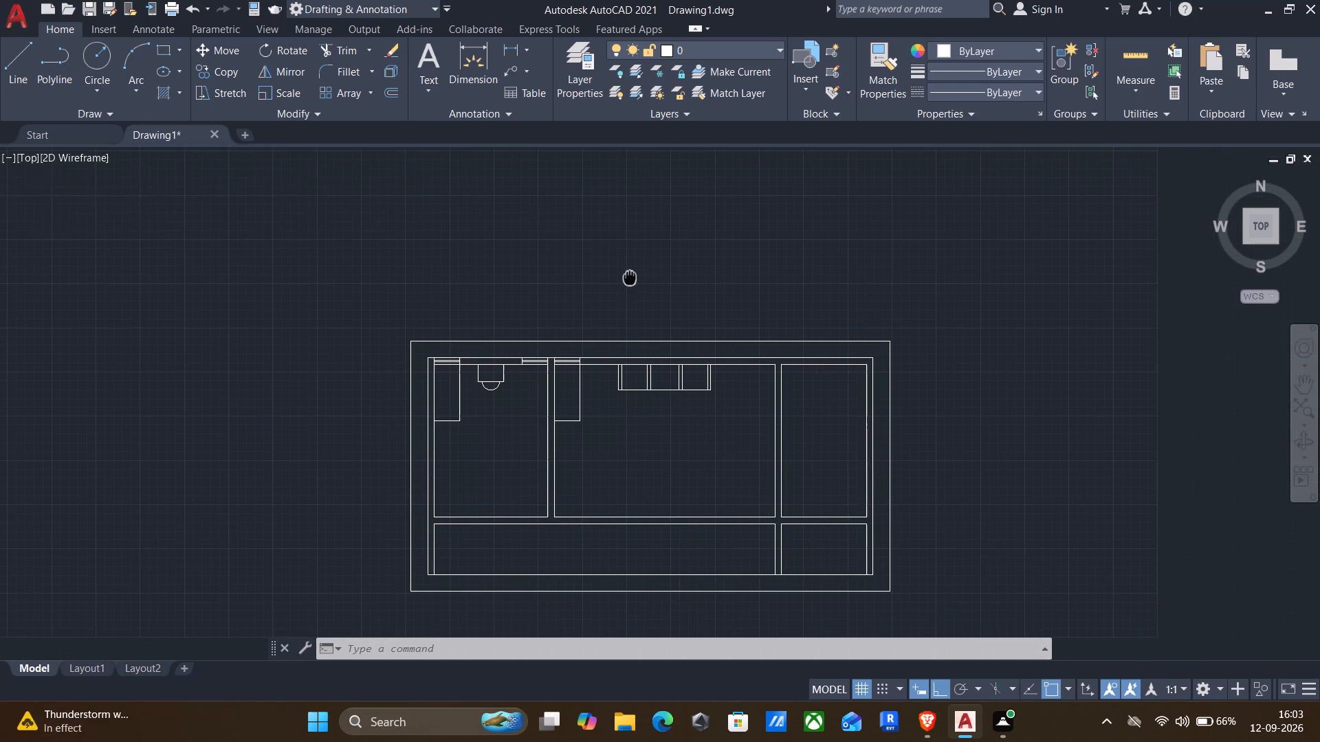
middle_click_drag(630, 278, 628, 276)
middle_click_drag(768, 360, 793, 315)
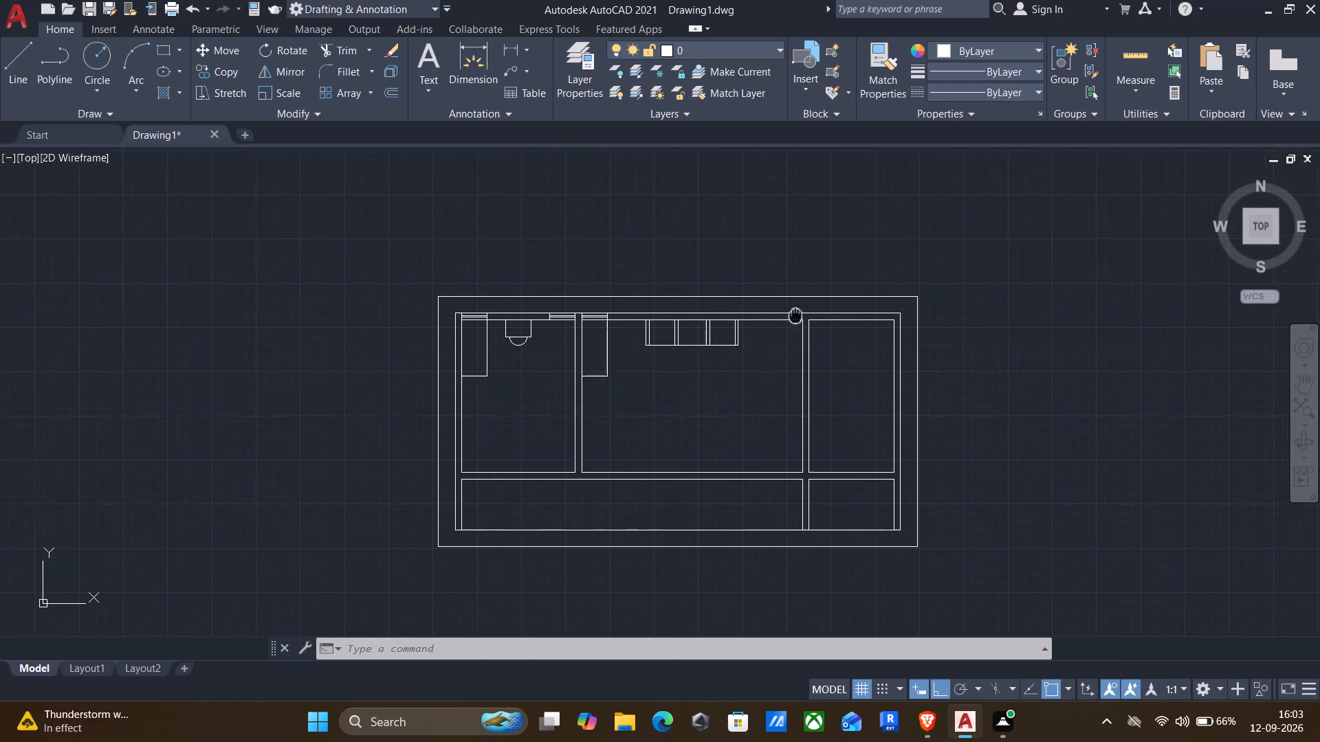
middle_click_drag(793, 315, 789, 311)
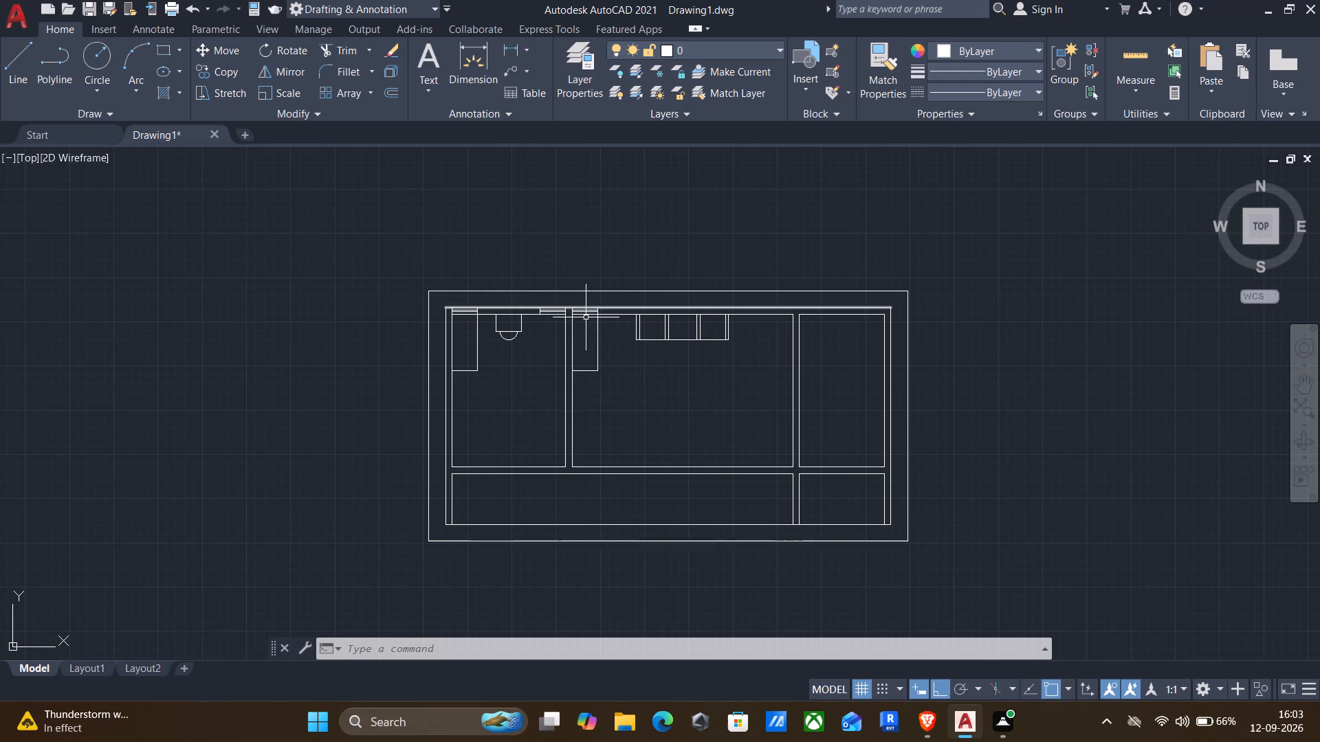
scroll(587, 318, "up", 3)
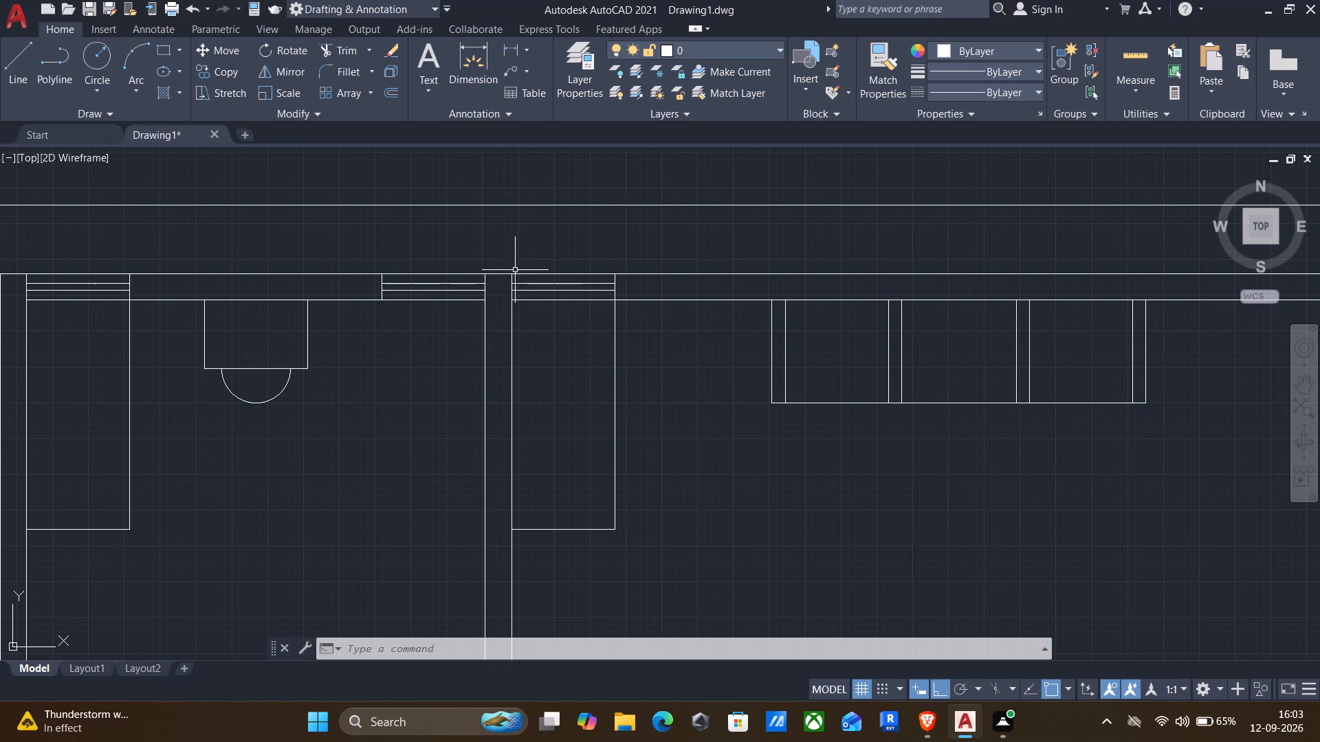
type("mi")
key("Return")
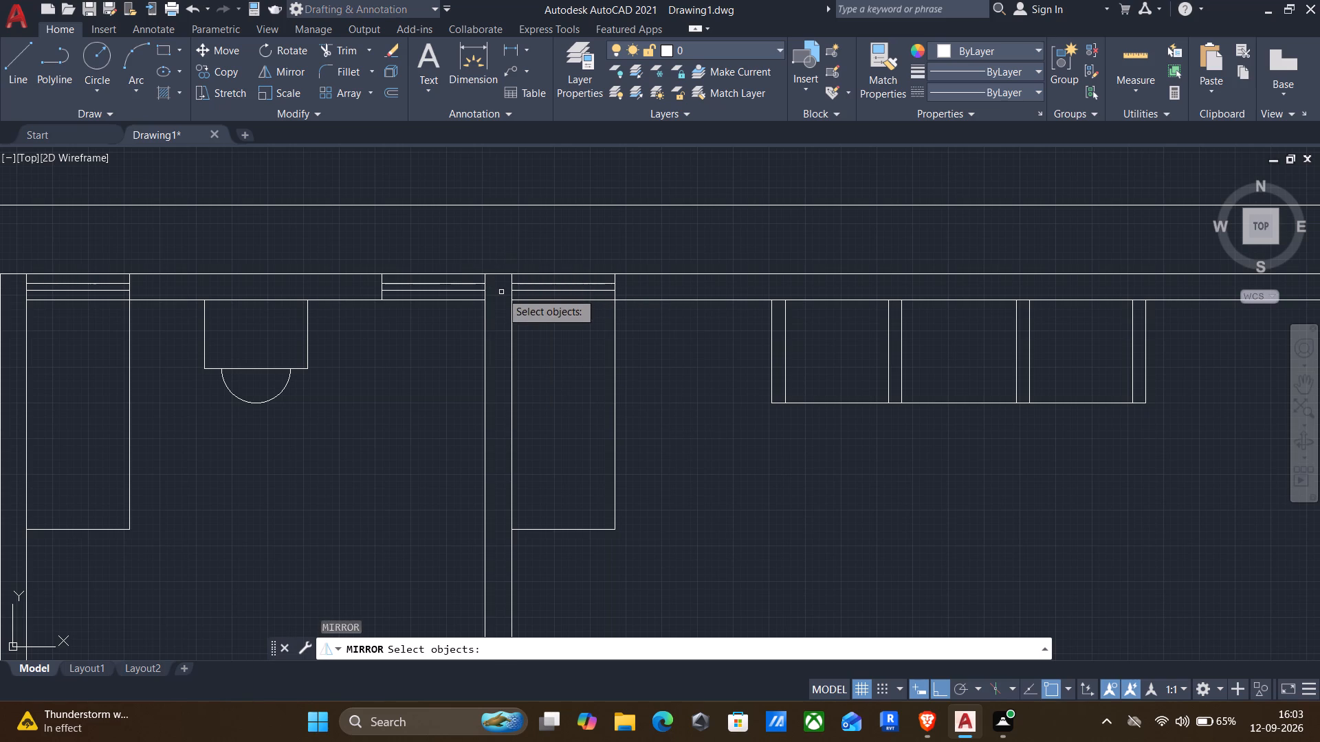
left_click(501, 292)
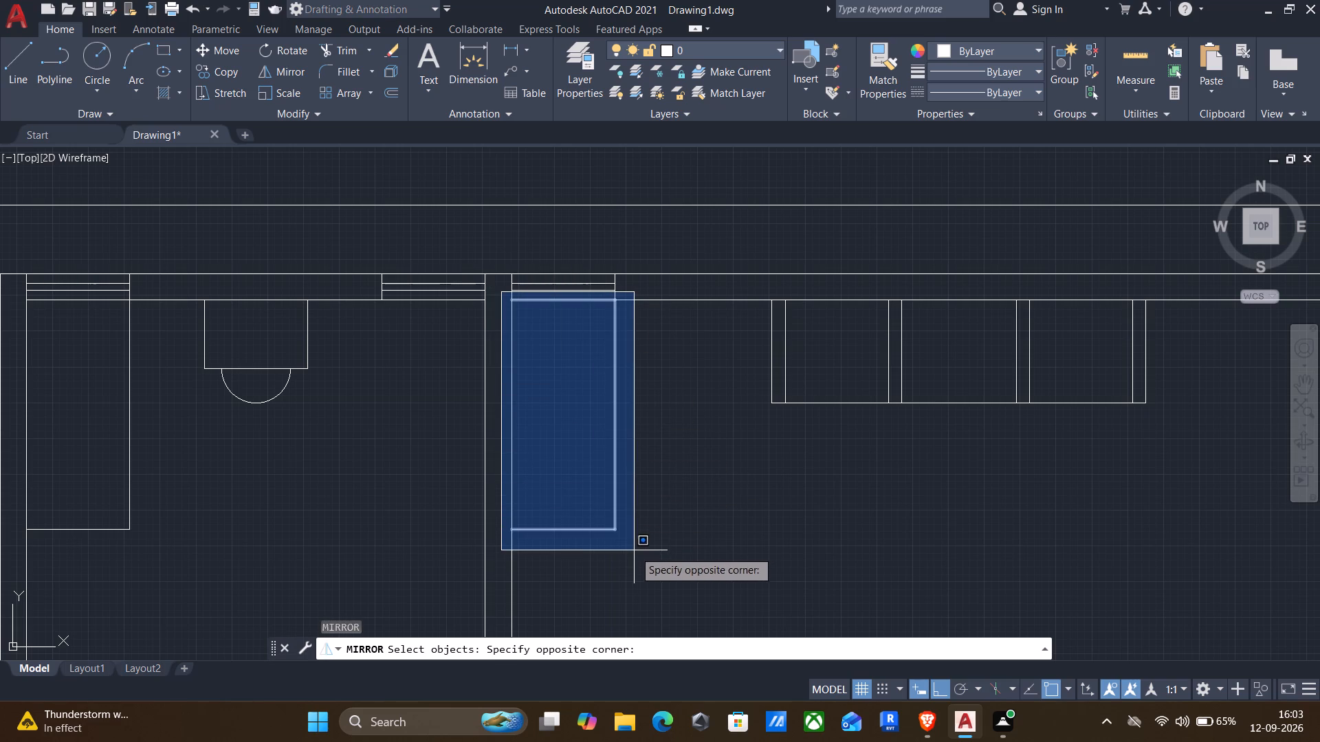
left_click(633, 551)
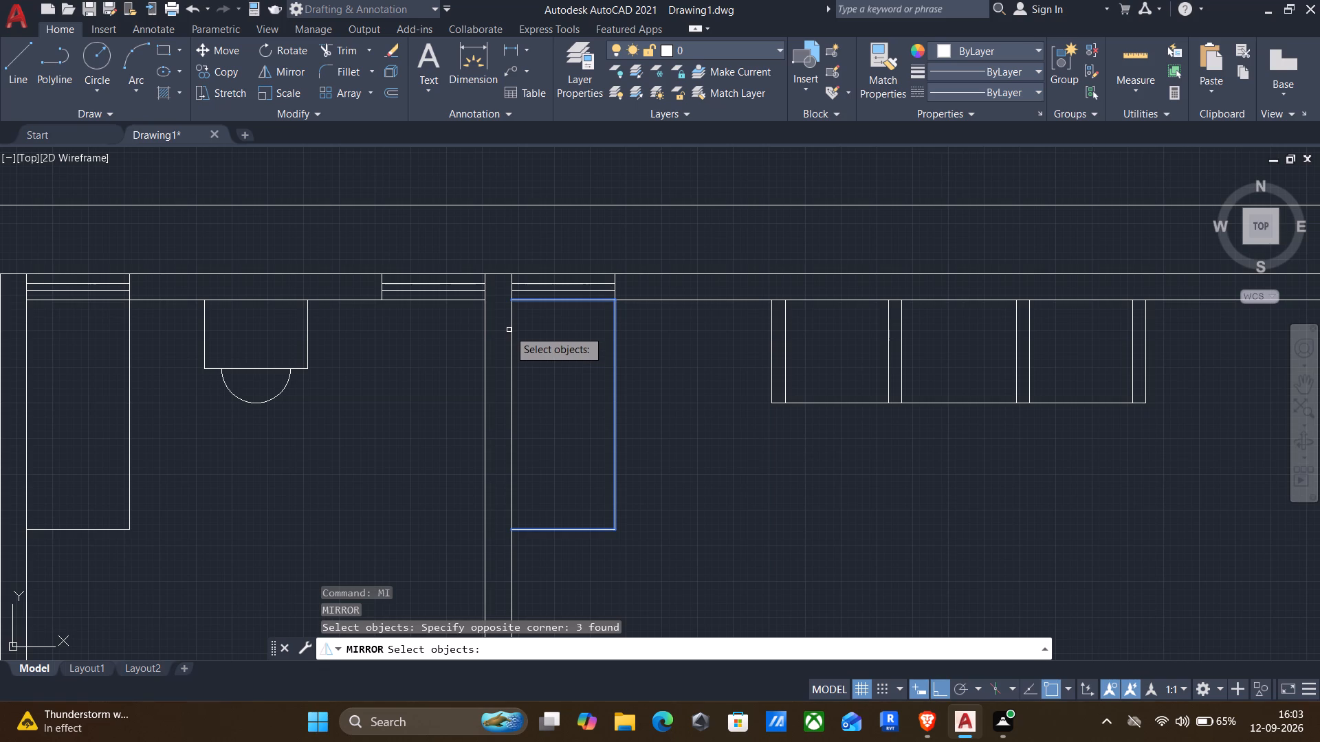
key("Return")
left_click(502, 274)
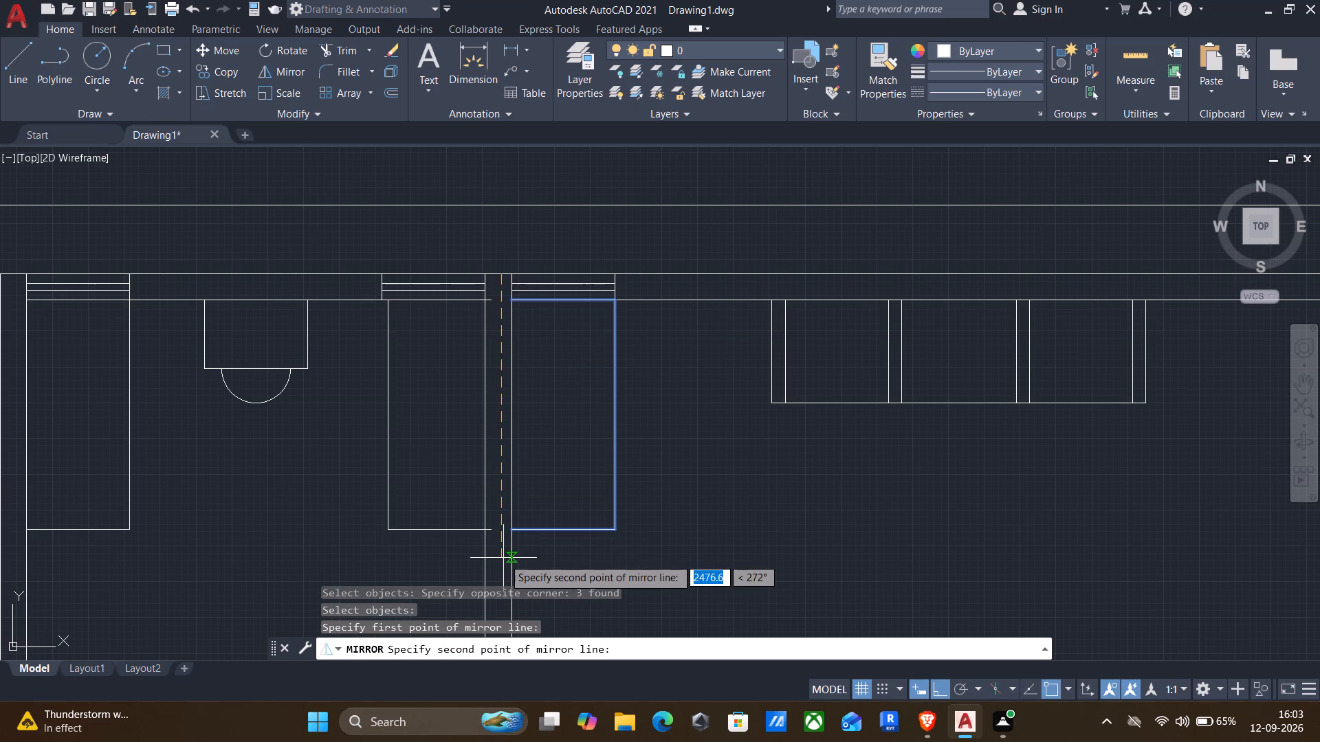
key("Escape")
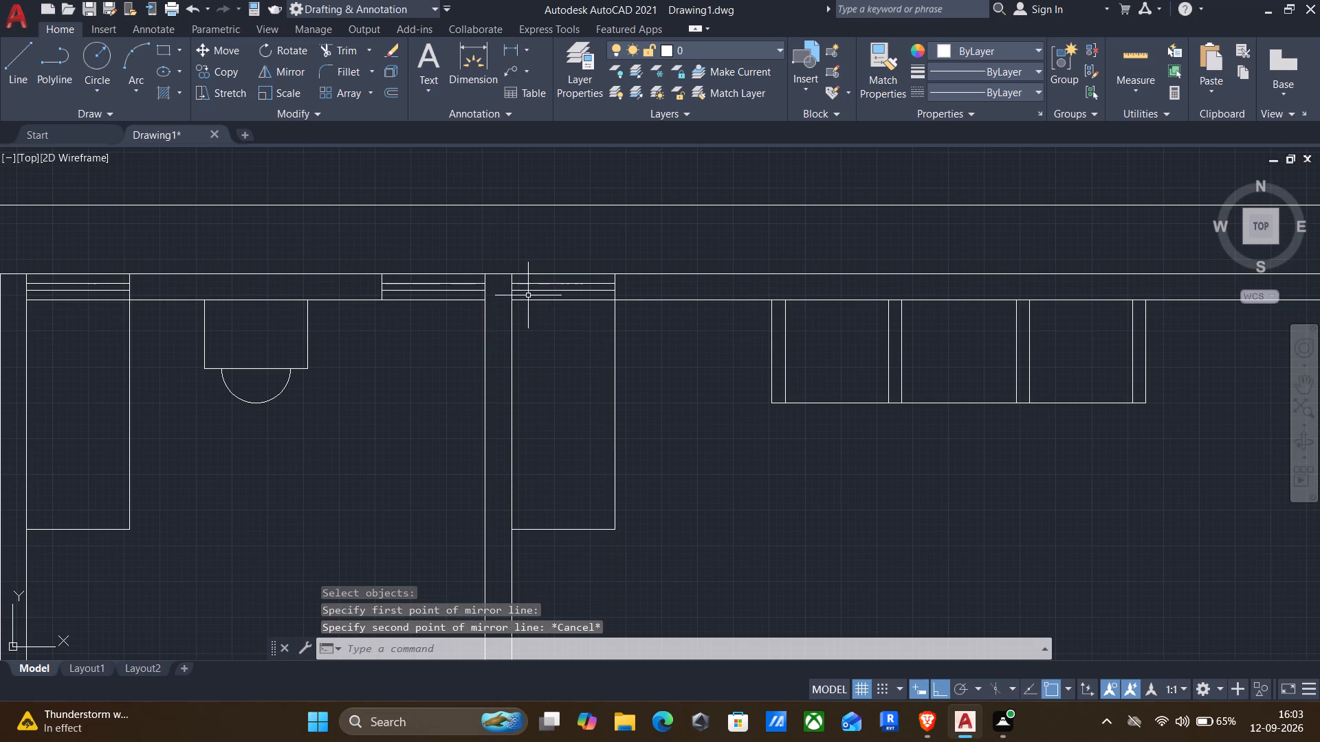
Draw a line along the outer wall edge across the top of the partition between the two adjacent windows.
key("l")
key("Return")
scroll(513, 260, "up", 3)
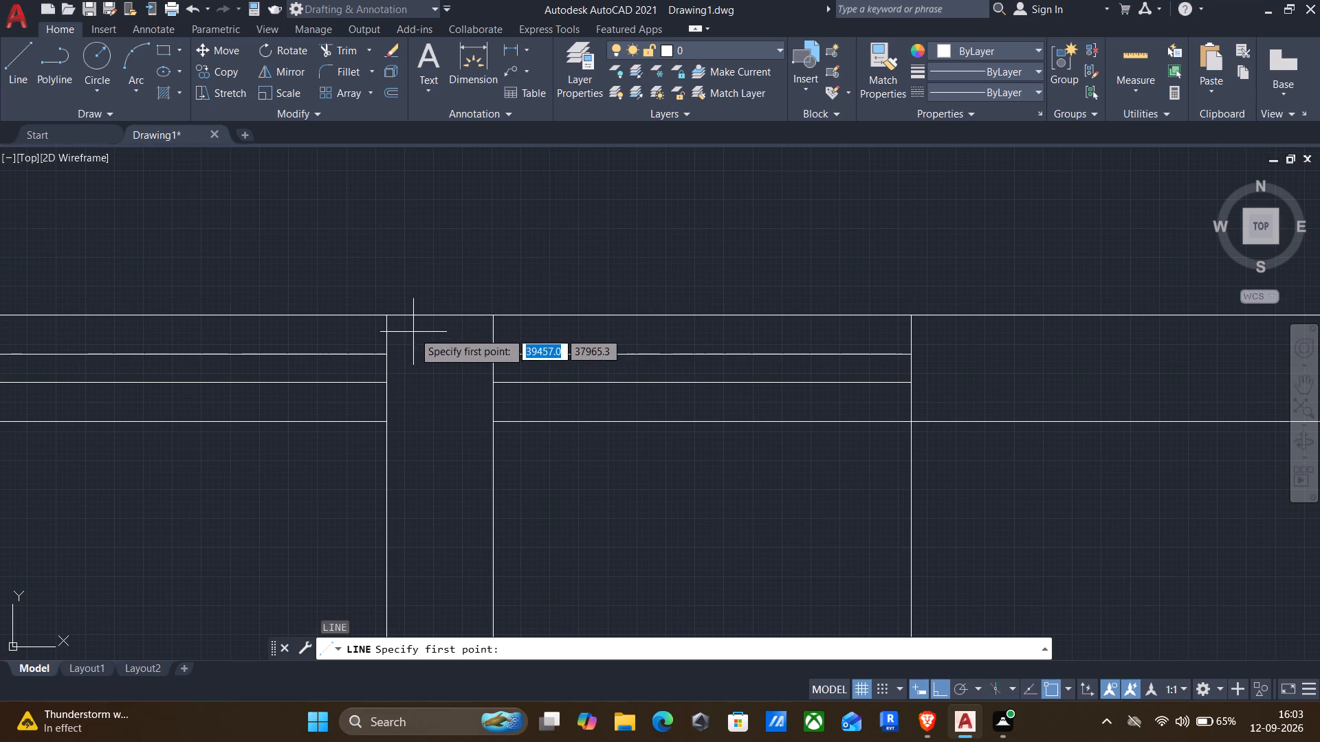
left_click(385, 318)
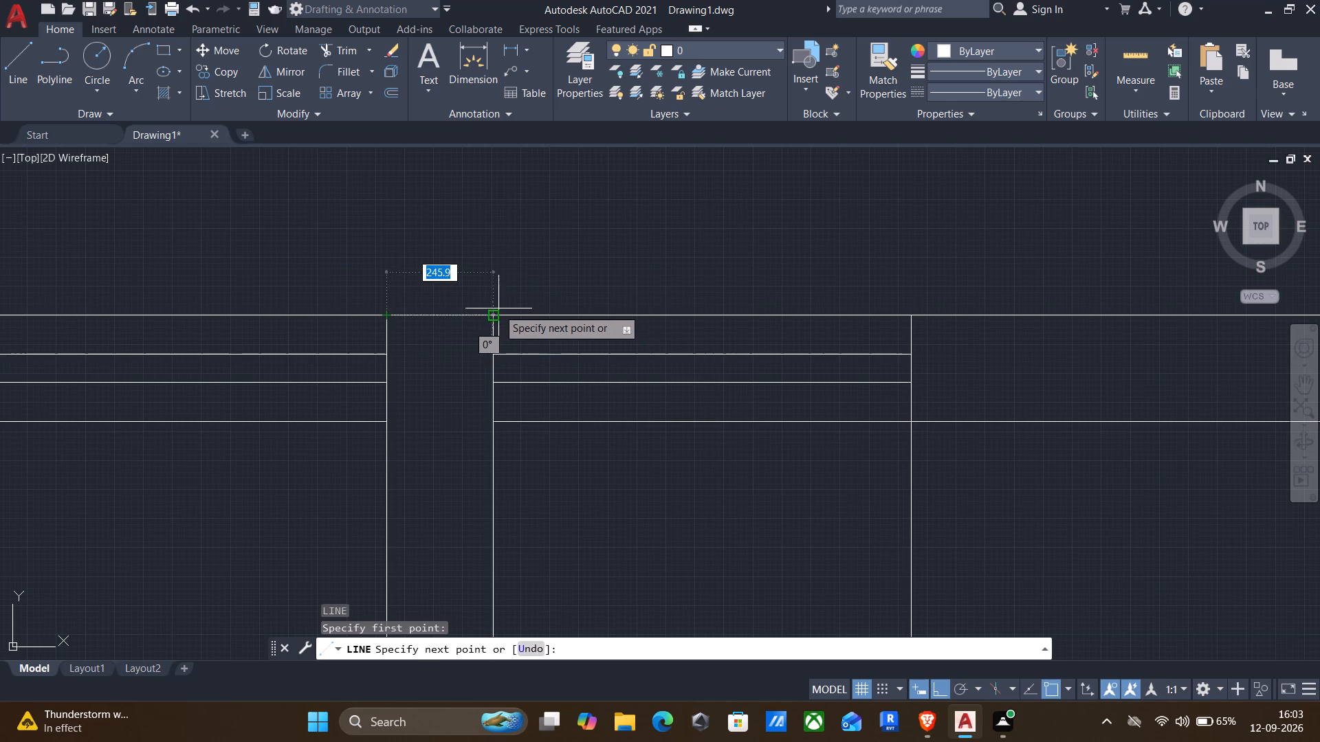
left_click(492, 311)
key("Return")
scroll(482, 409, "down", 2)
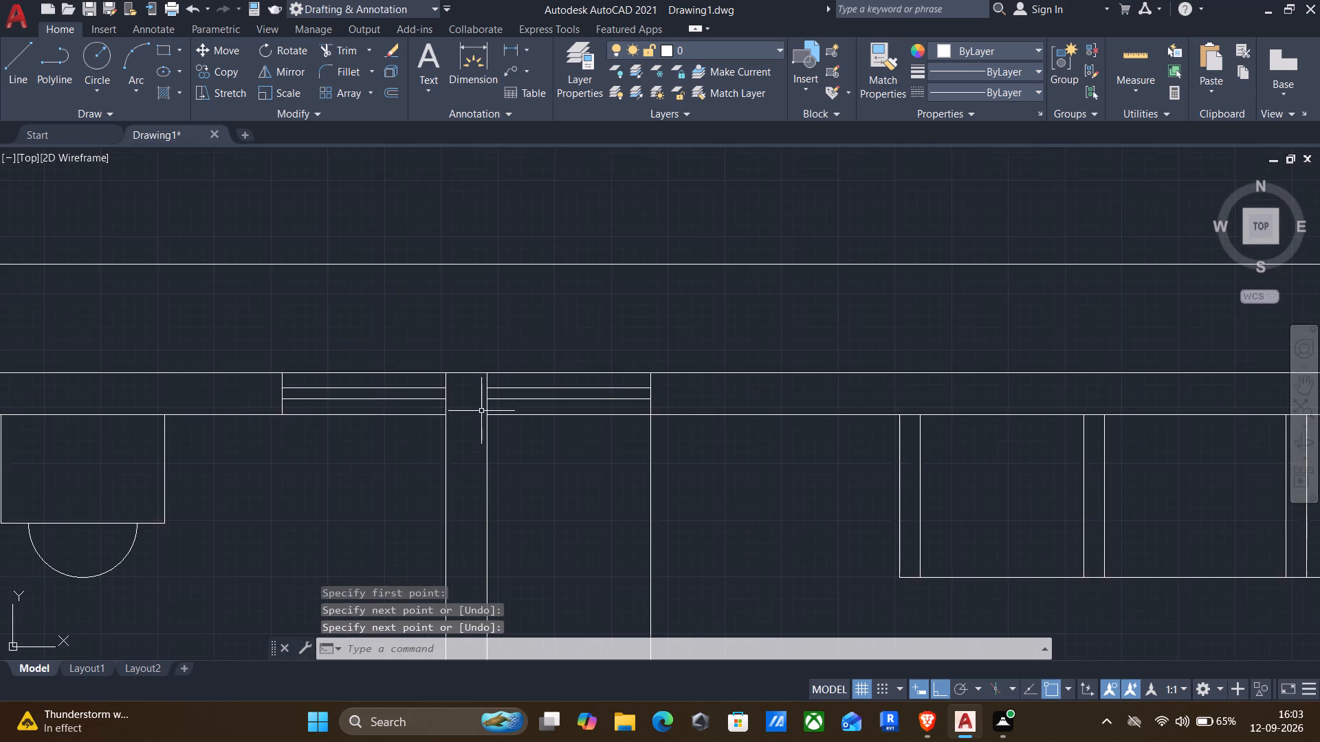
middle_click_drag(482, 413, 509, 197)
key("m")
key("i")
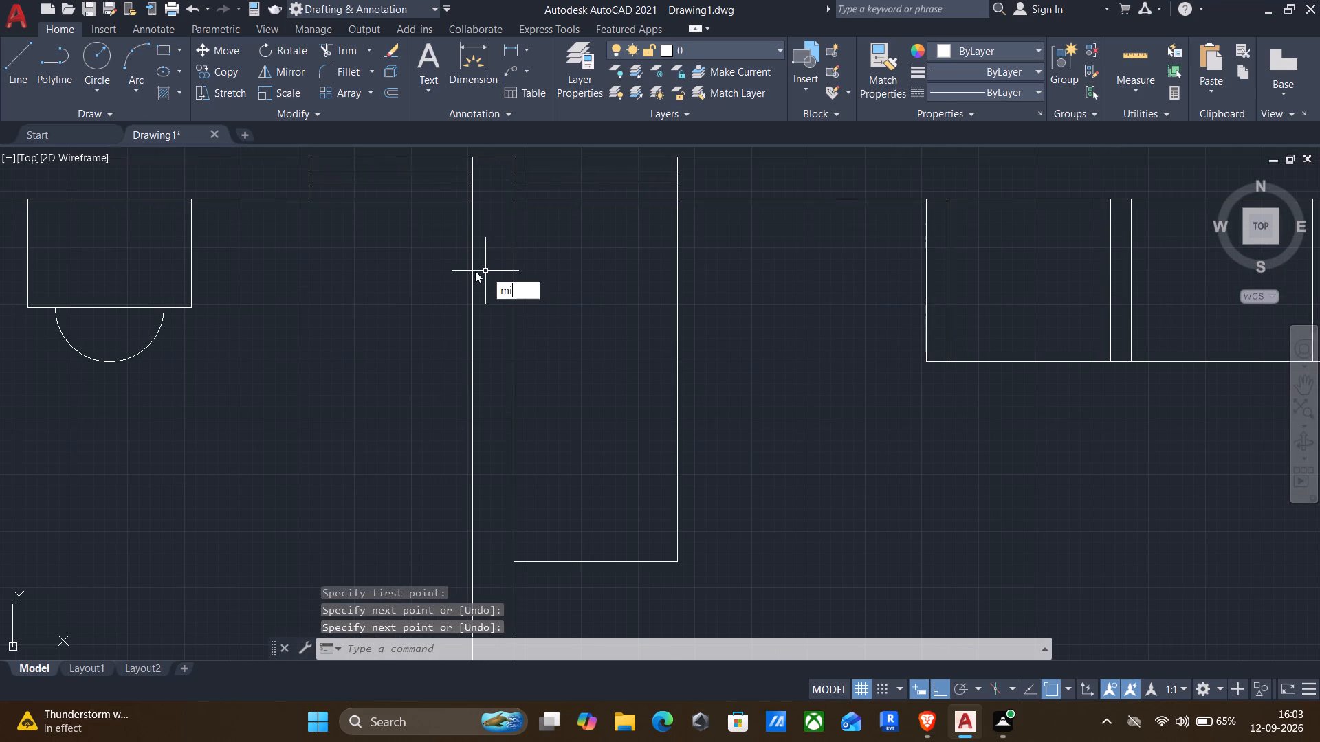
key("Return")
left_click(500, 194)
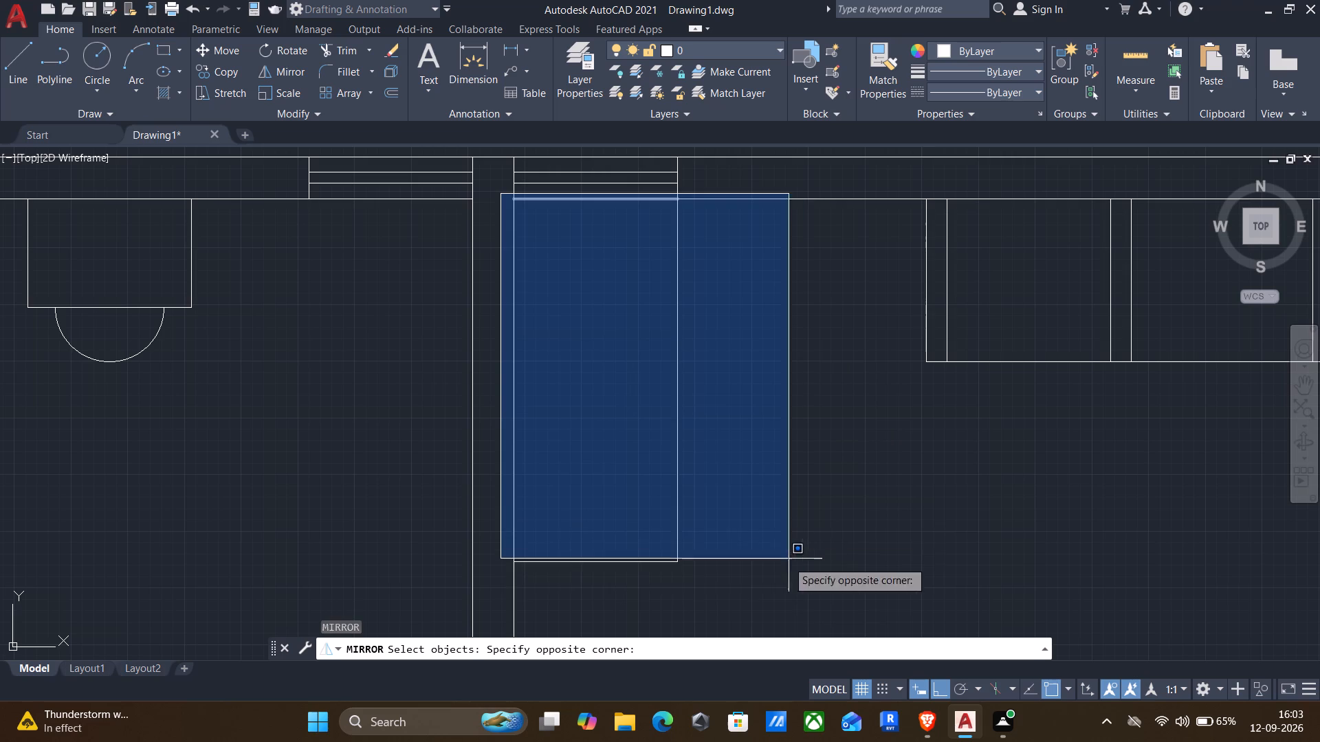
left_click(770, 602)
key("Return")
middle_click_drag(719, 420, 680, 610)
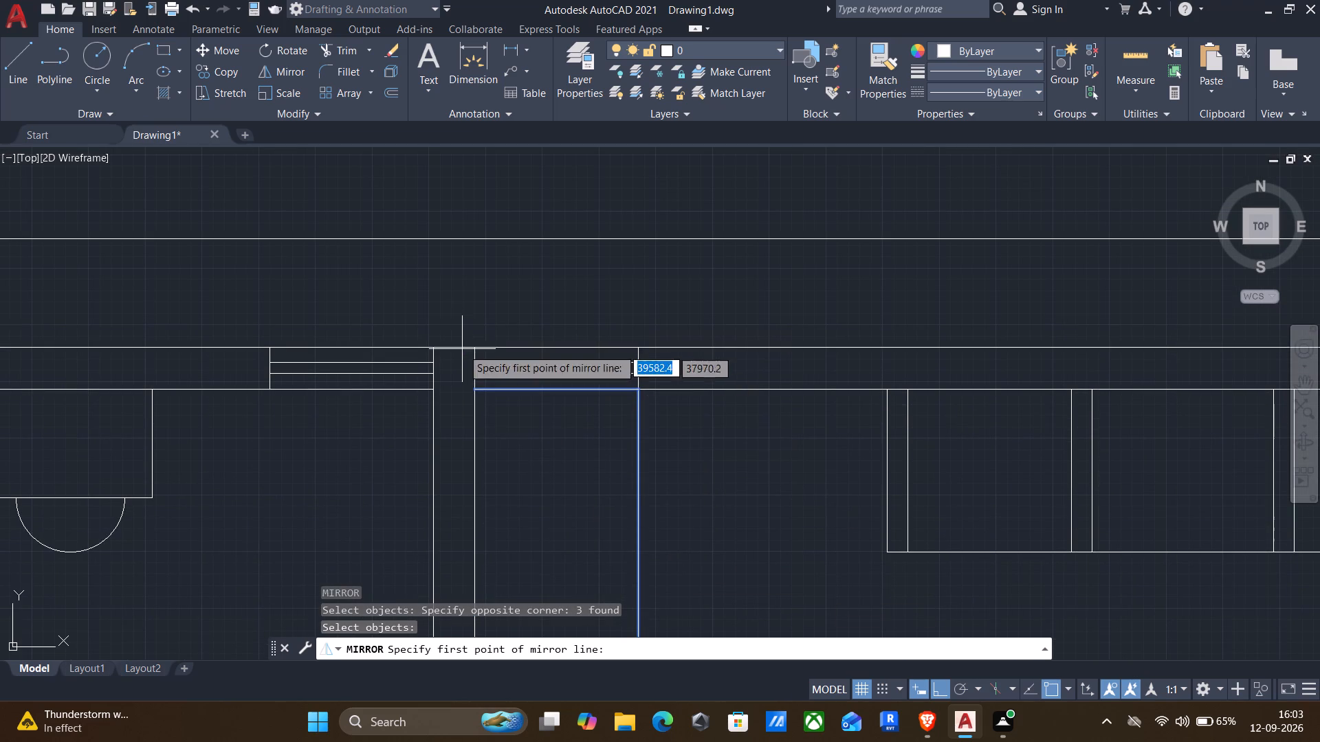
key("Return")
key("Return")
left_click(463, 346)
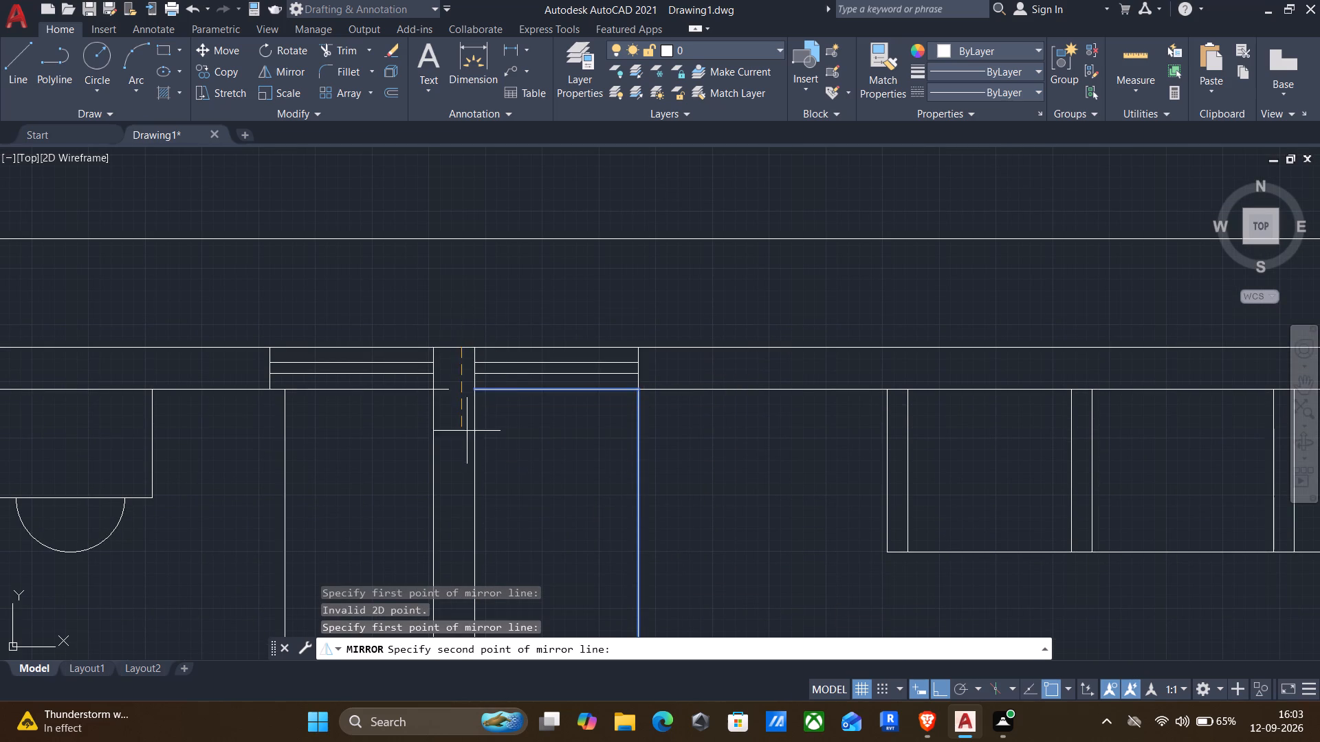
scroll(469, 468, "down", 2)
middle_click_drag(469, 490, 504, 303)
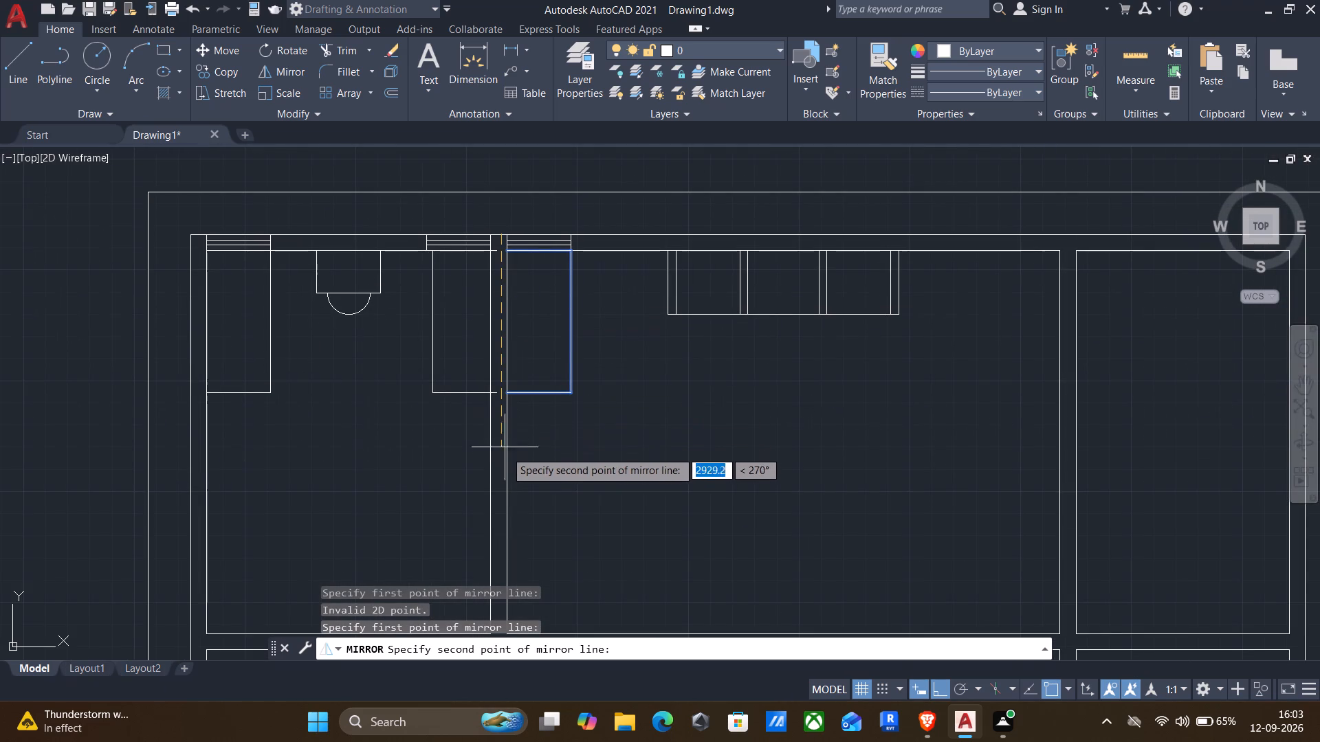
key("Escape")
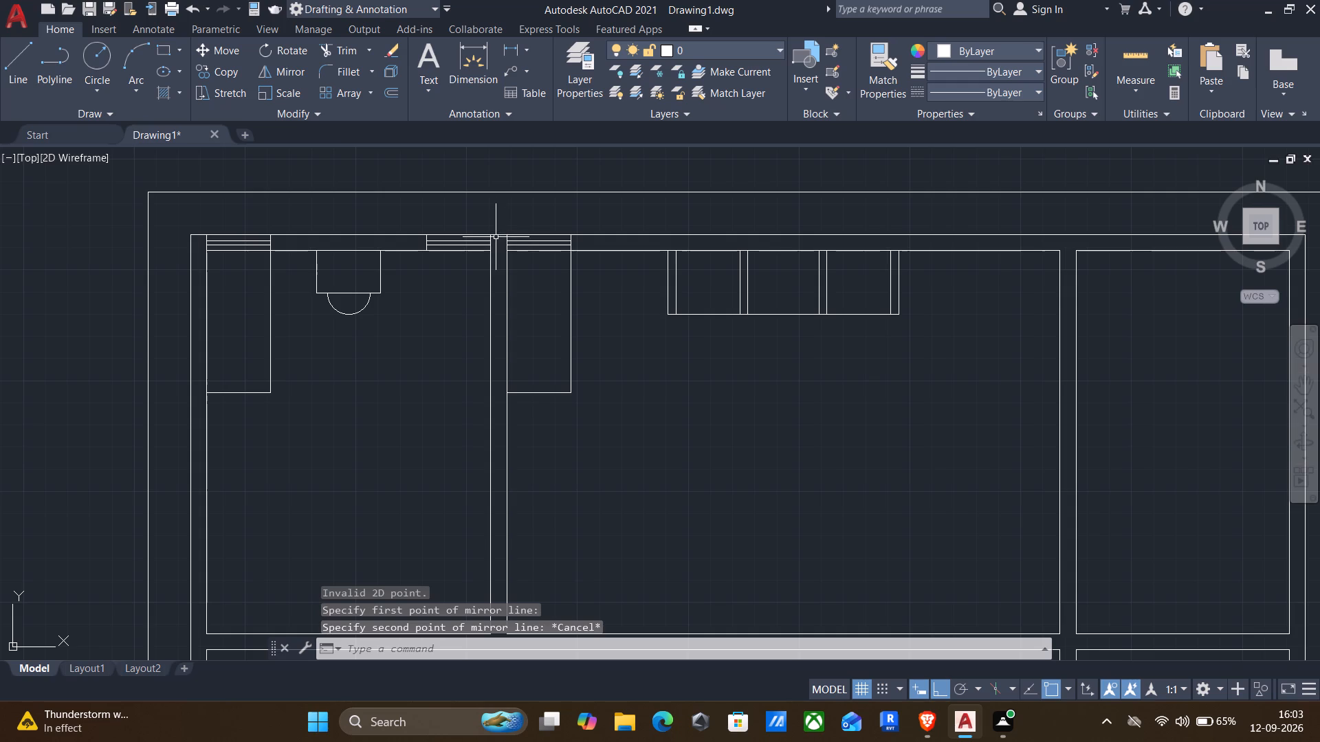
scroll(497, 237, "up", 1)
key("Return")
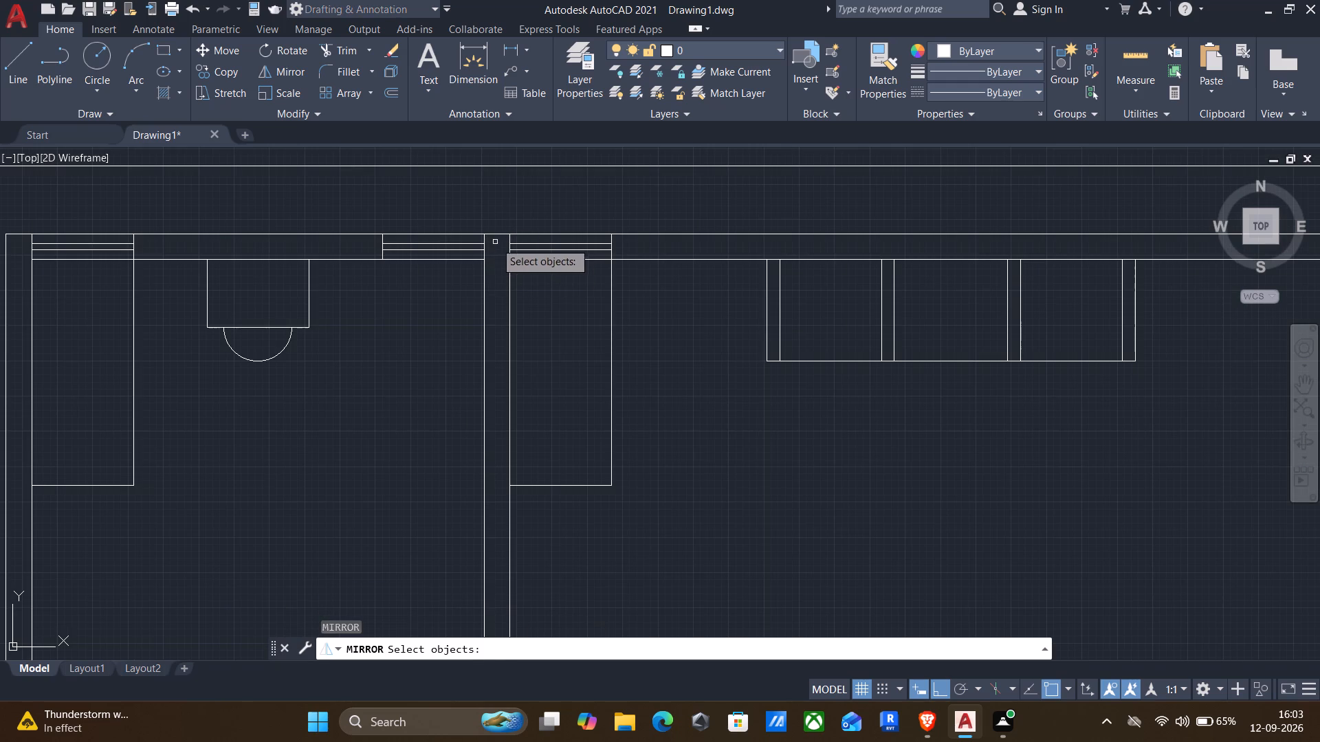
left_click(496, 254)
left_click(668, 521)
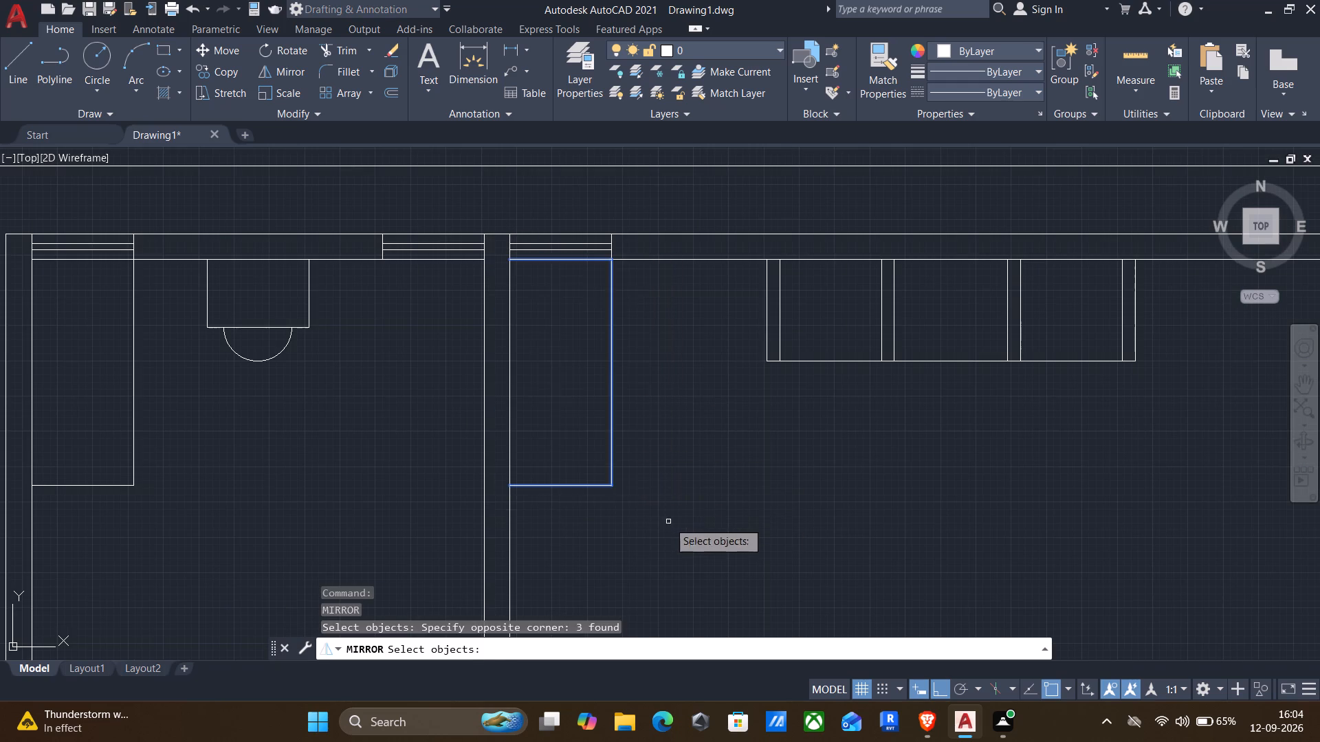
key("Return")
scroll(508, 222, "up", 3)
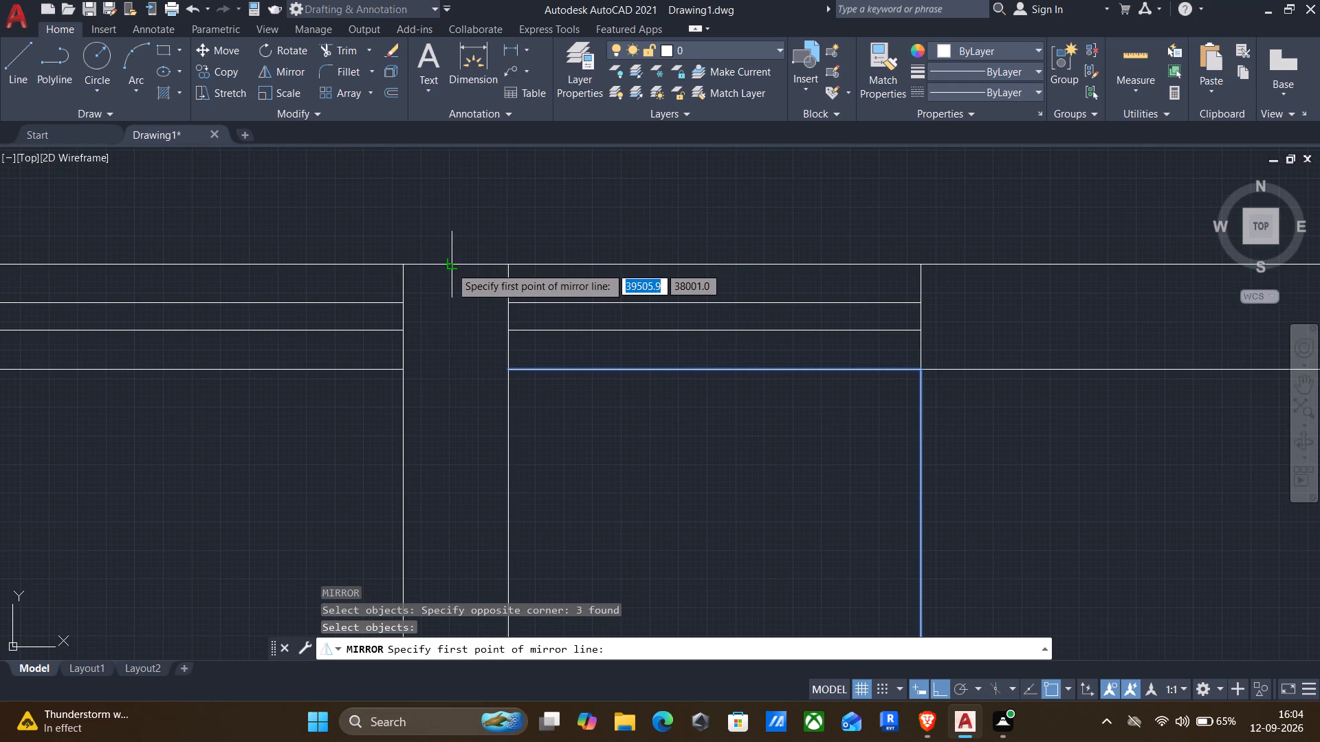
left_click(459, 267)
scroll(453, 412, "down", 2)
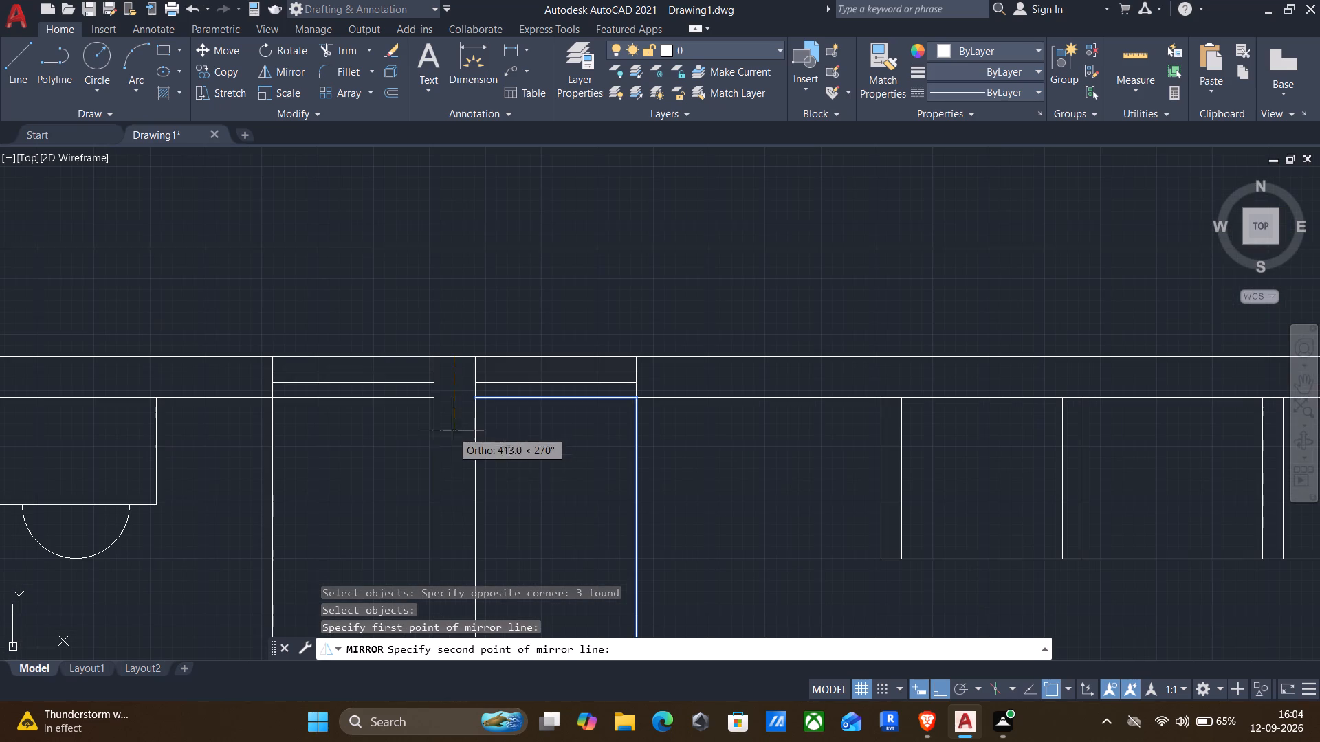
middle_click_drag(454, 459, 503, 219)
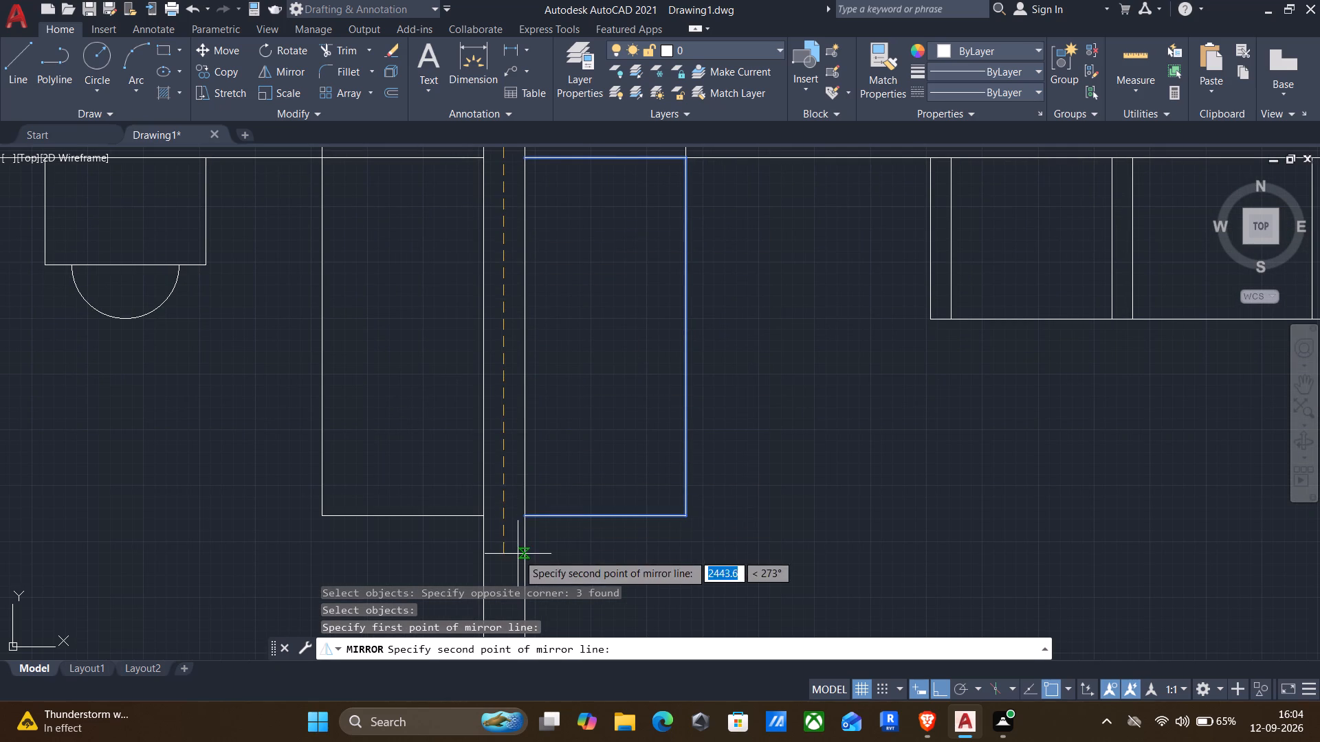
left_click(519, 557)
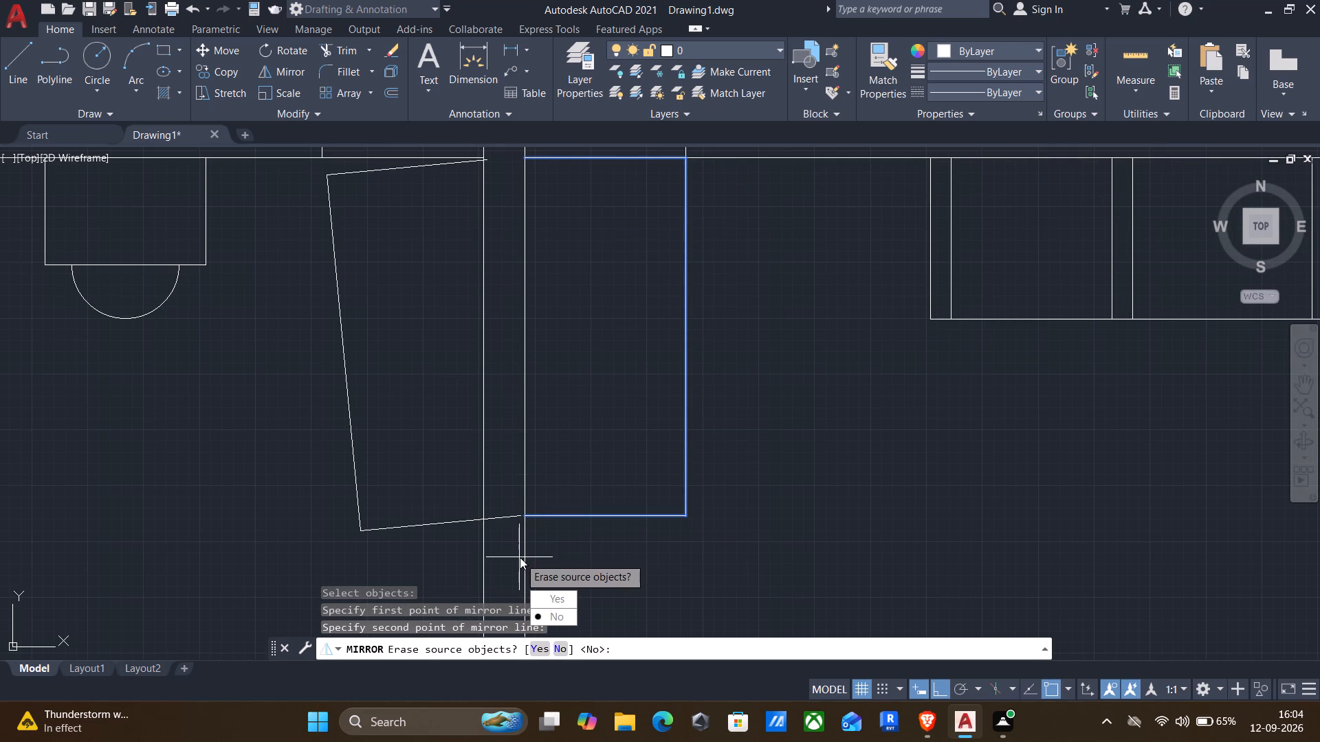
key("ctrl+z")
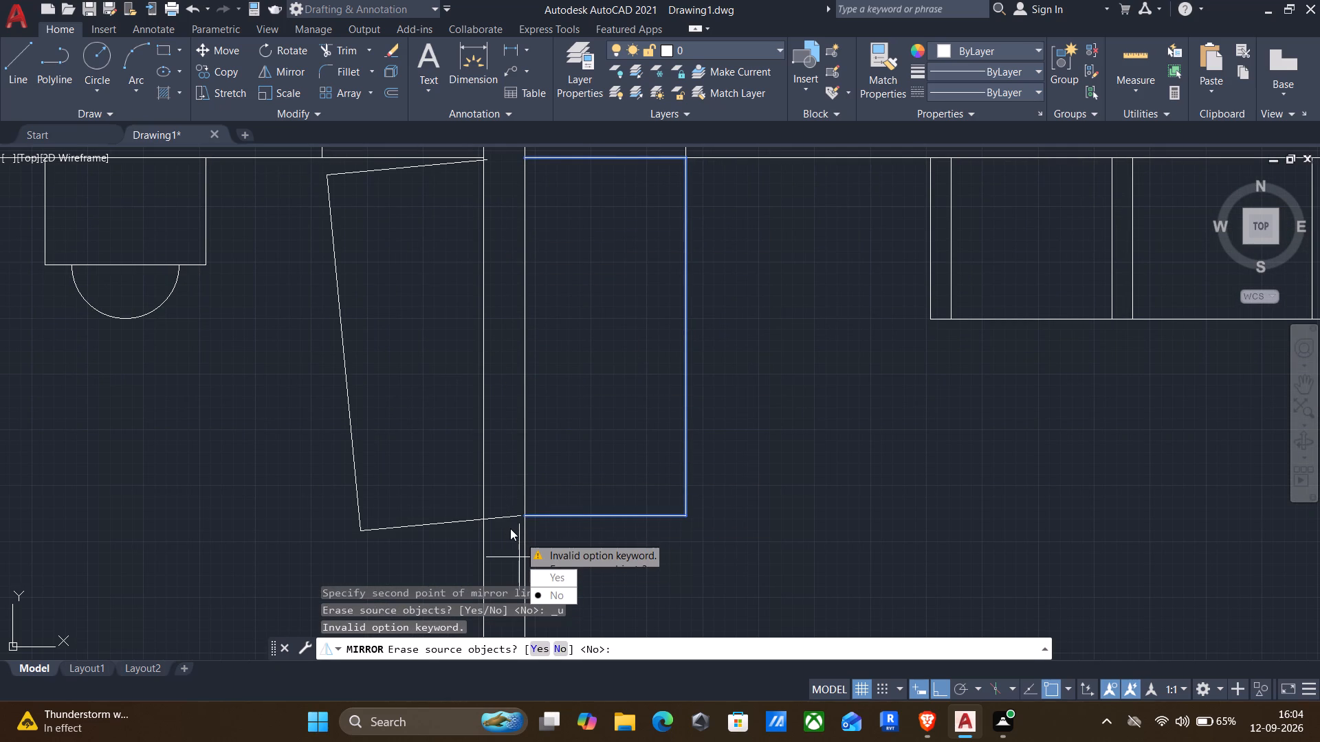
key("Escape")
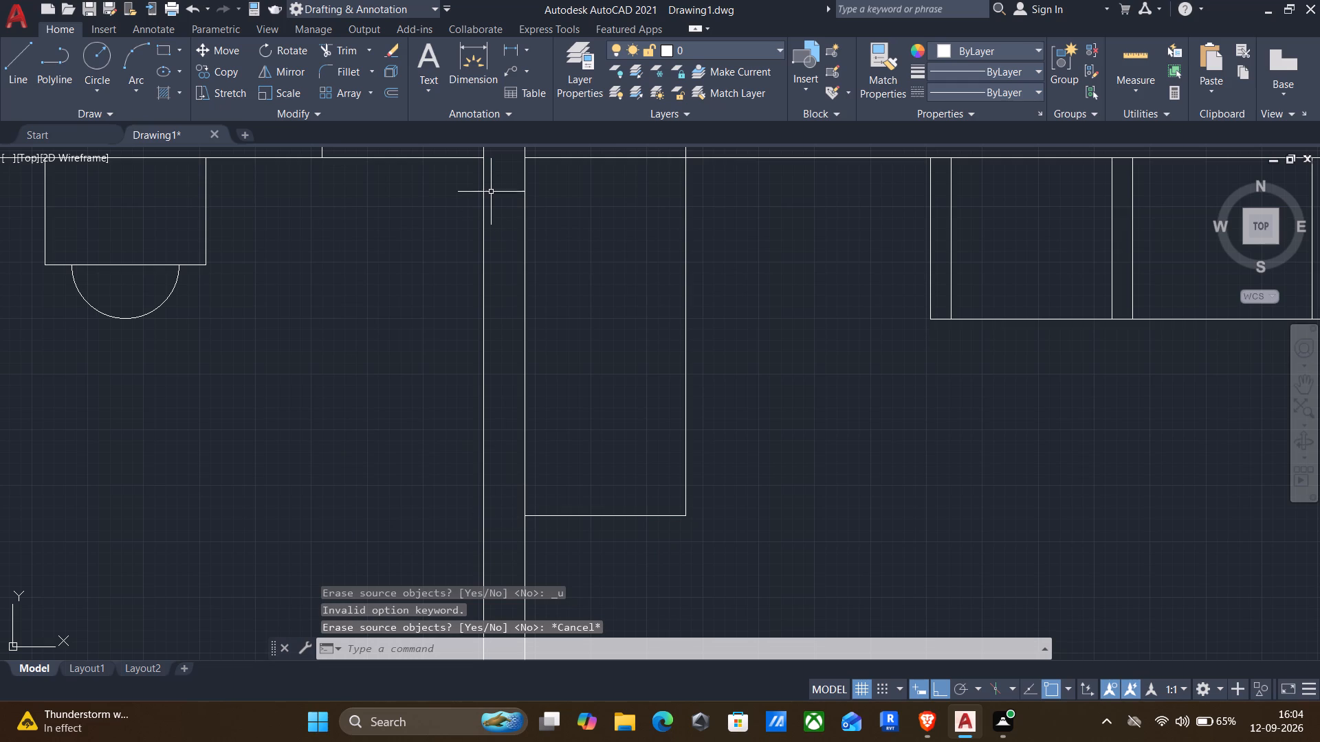
Mirror the rectangle below the window east of the partition across the partition's vertical centreline, keeping the original.
middle_click_drag(491, 188, 476, 323)
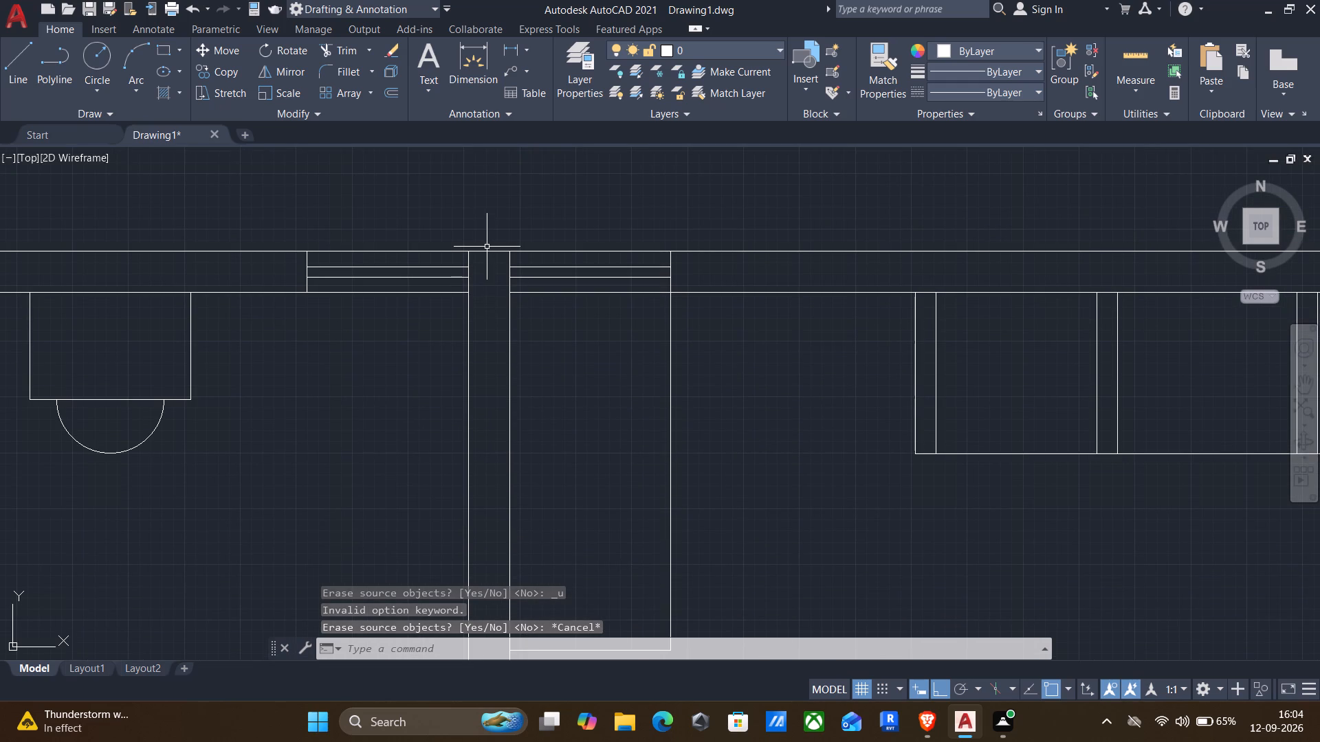
type("mmi")
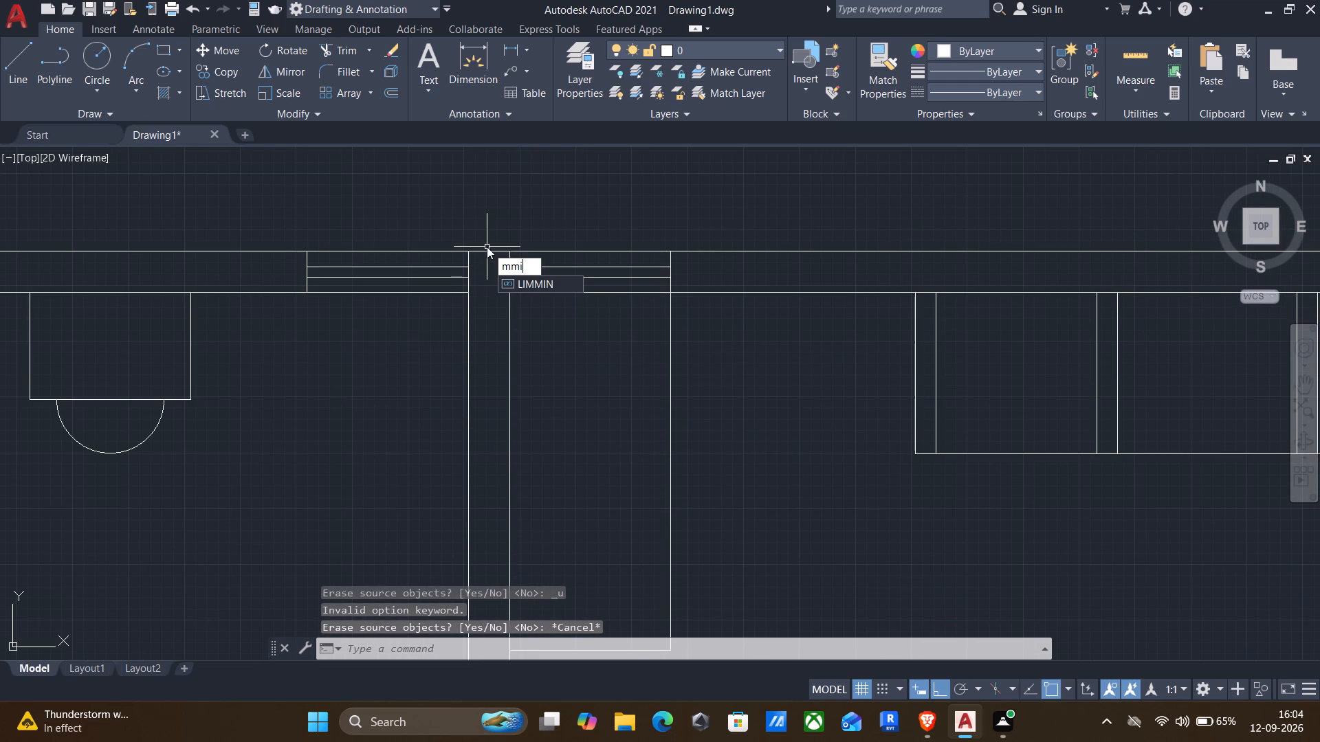
key("BackSpace")
key("BackSpace")
key("BackSpace")
key("BackSpace")
type("mi")
key("Return")
left_click(491, 291)
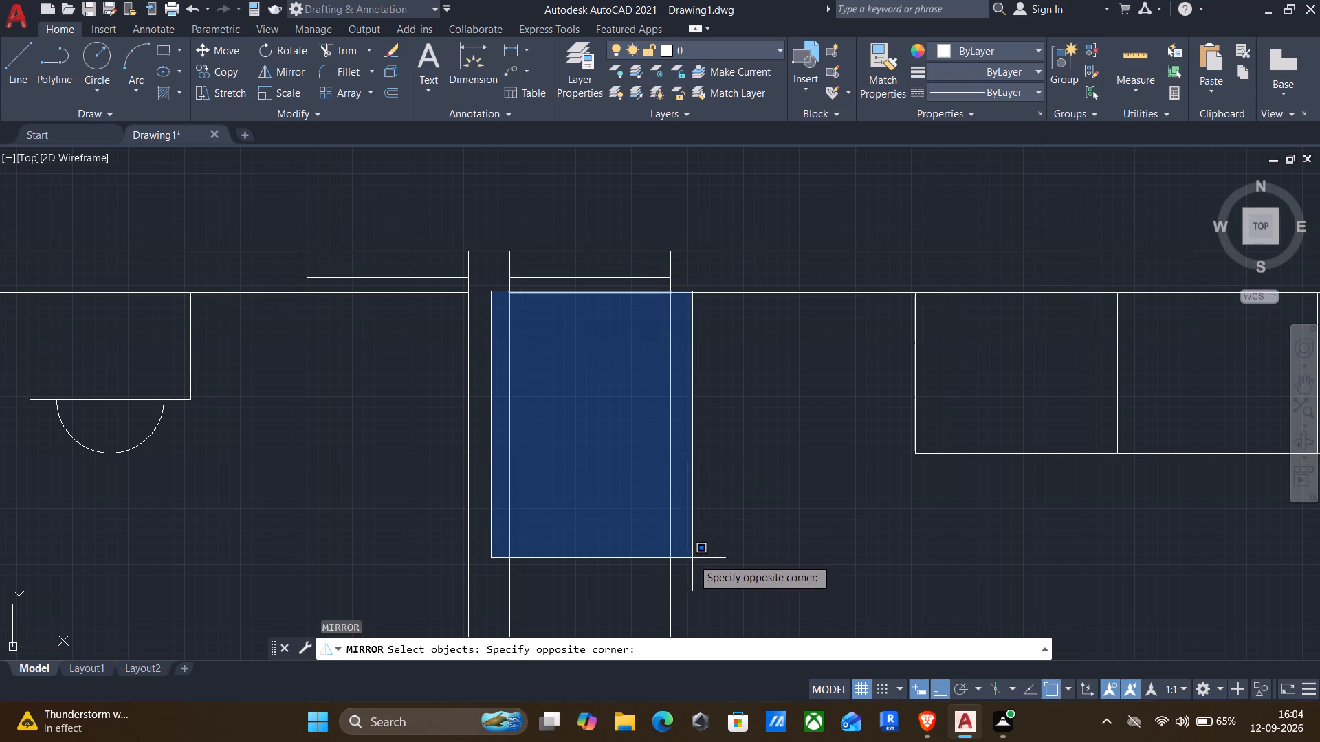
middle_click_drag(692, 559, 709, 434)
left_click(724, 546)
middle_click_drag(745, 357, 694, 526)
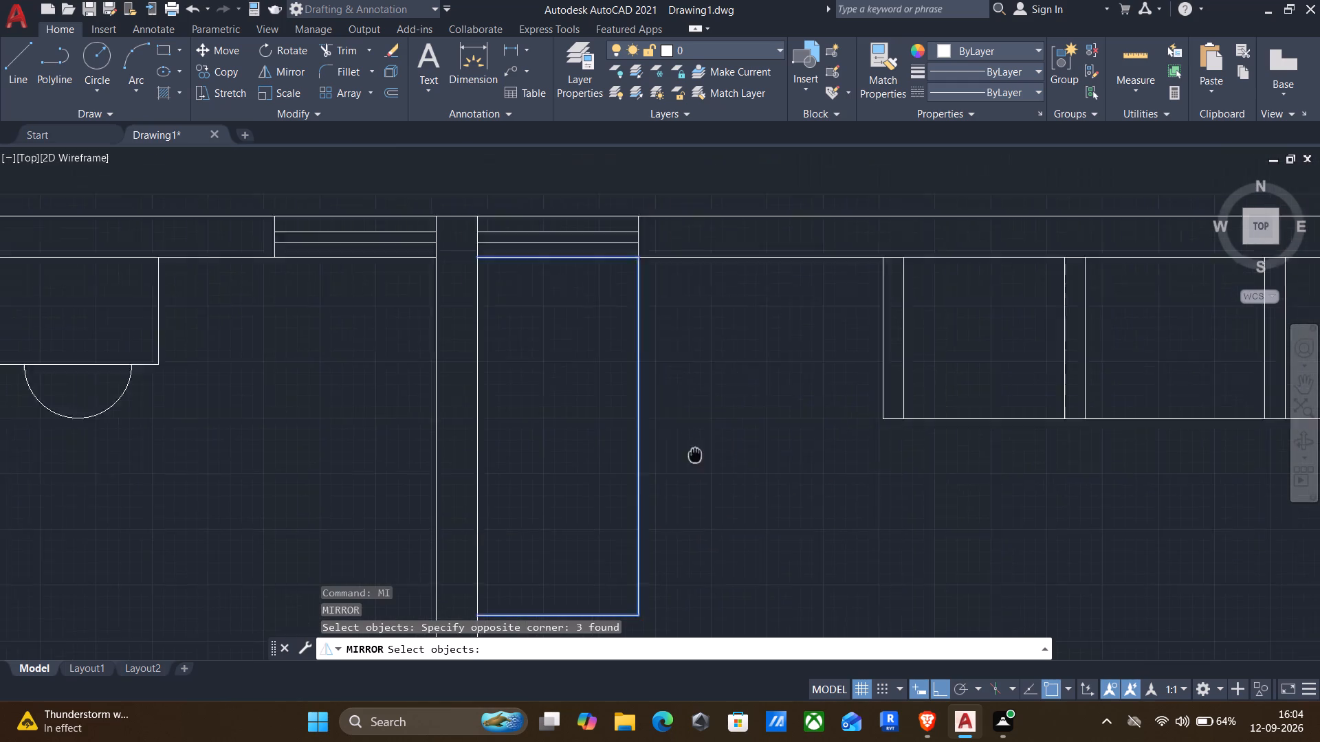
middle_click_drag(694, 526, 691, 579)
key("Return")
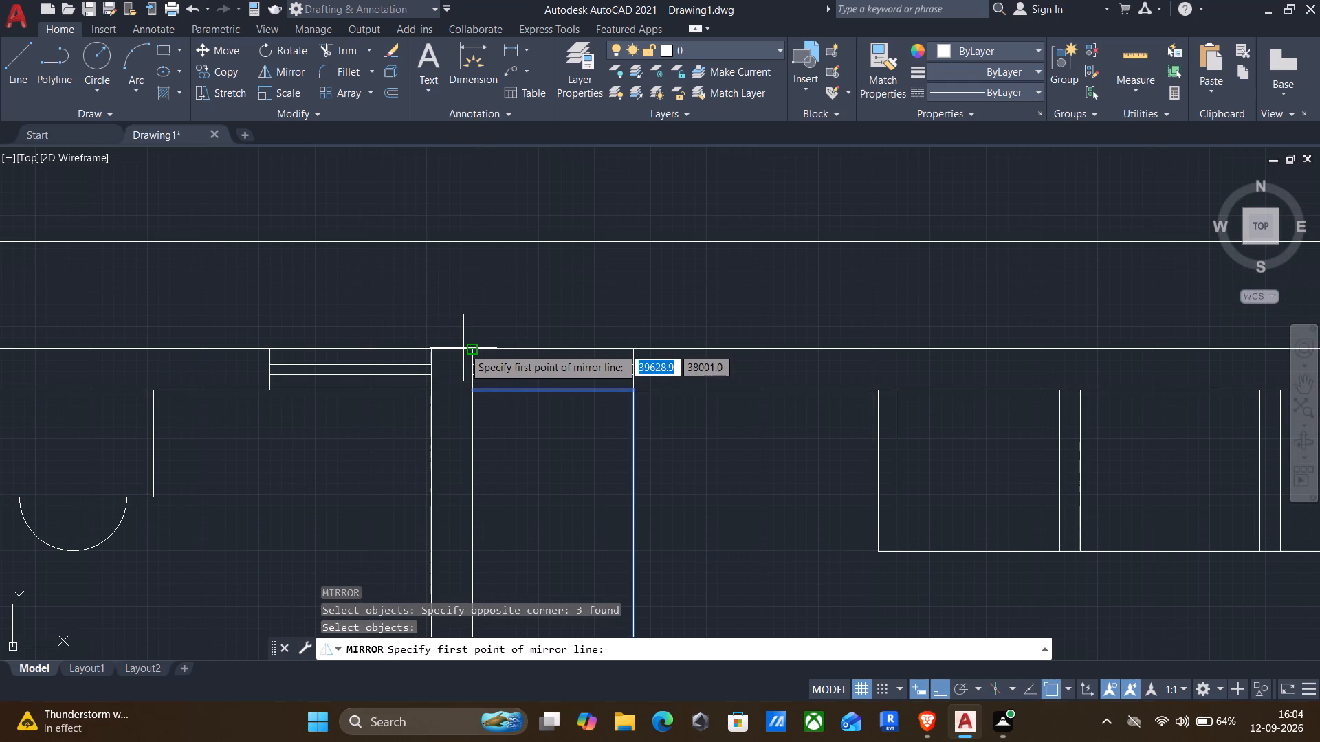
left_click(449, 352)
scroll(430, 436, "down", 2)
middle_click_drag(436, 497, 467, 330)
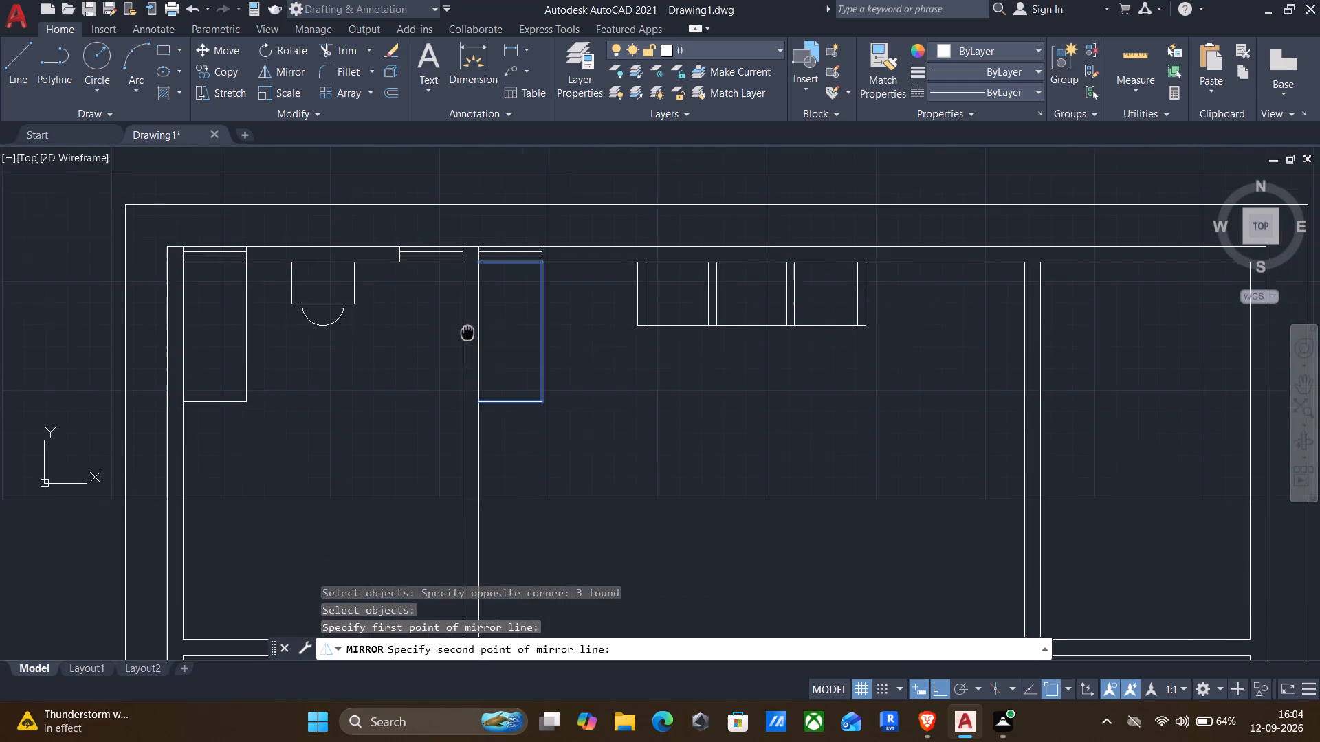
middle_click_drag(467, 330, 467, 329)
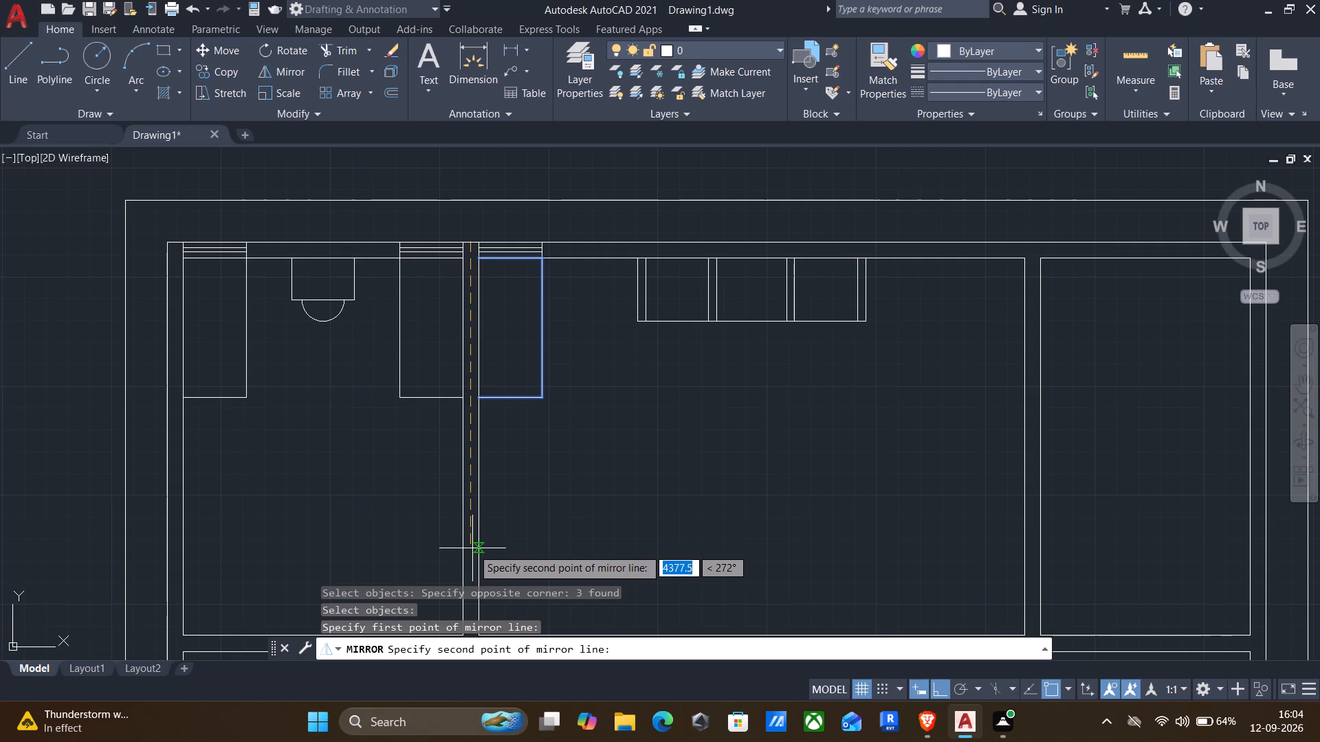
middle_click_drag(473, 557, 520, 253)
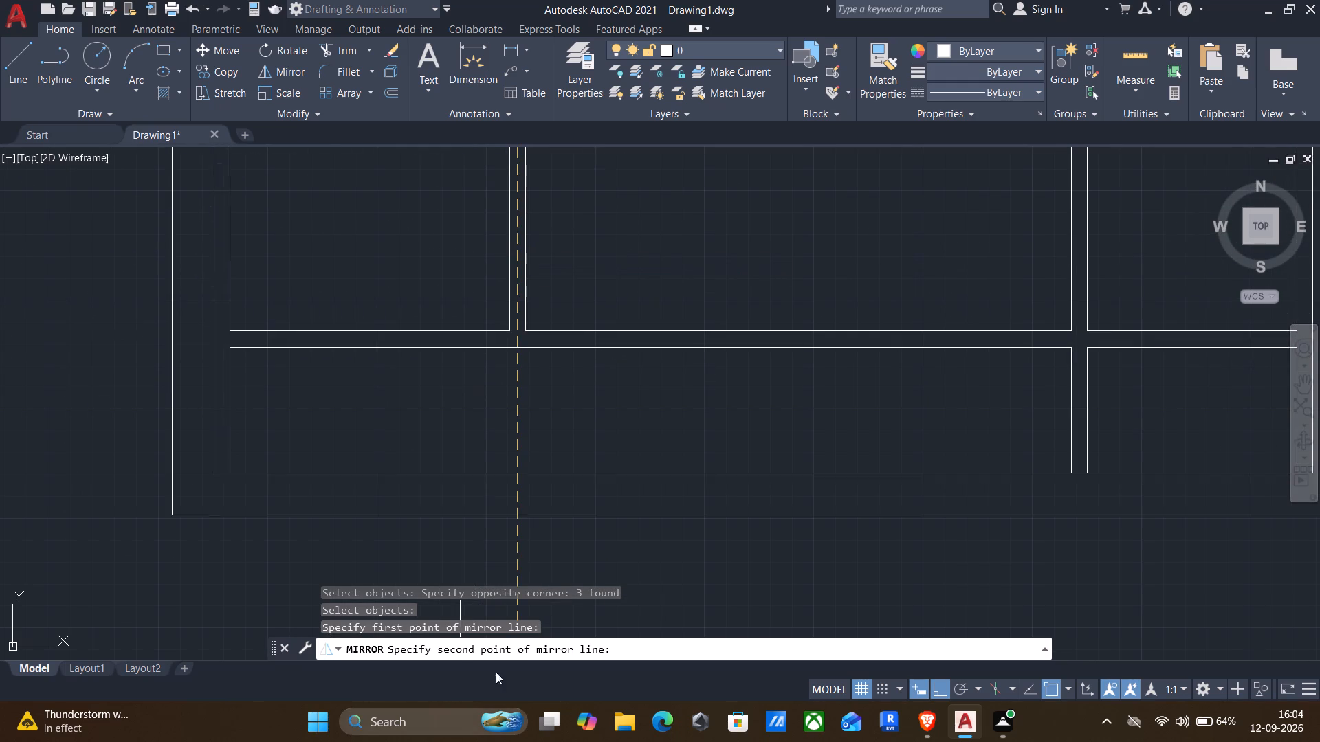
left_click(518, 552)
key("Return")
Draw a circle of about 280 mm radius centred on the midpoint of the middle box's bottom edge.
scroll(583, 381, "down", 2)
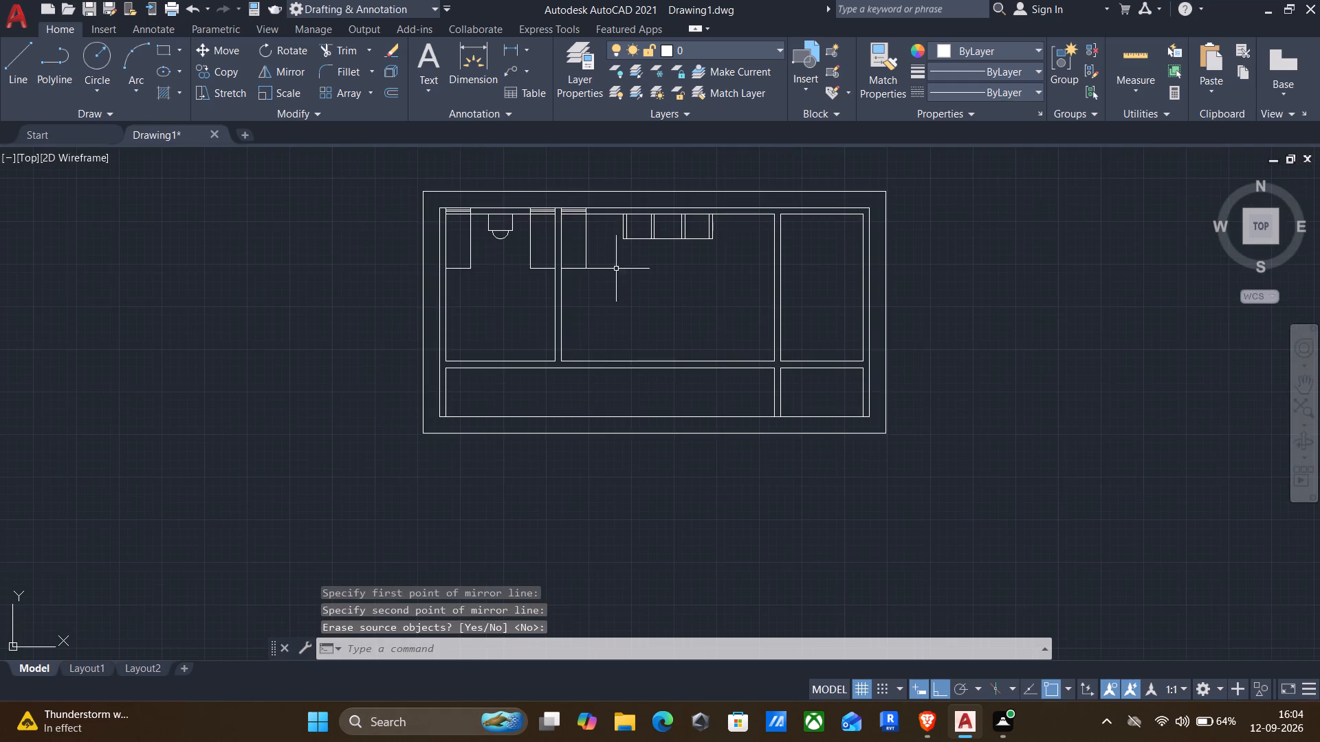
middle_click_drag(616, 267, 550, 323)
middle_click_drag(602, 243, 591, 247)
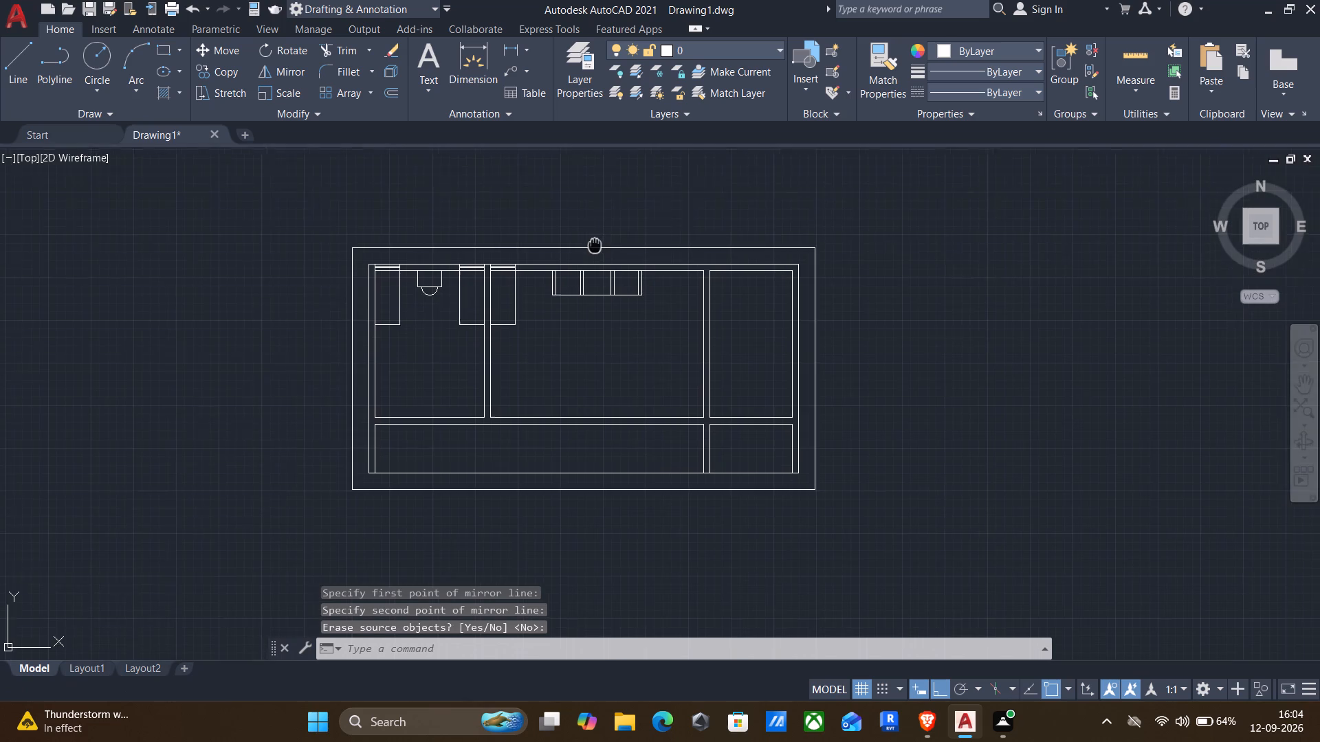
middle_click_drag(591, 247, 577, 252)
middle_click_drag(623, 359, 615, 362)
middle_click_drag(613, 362, 588, 363)
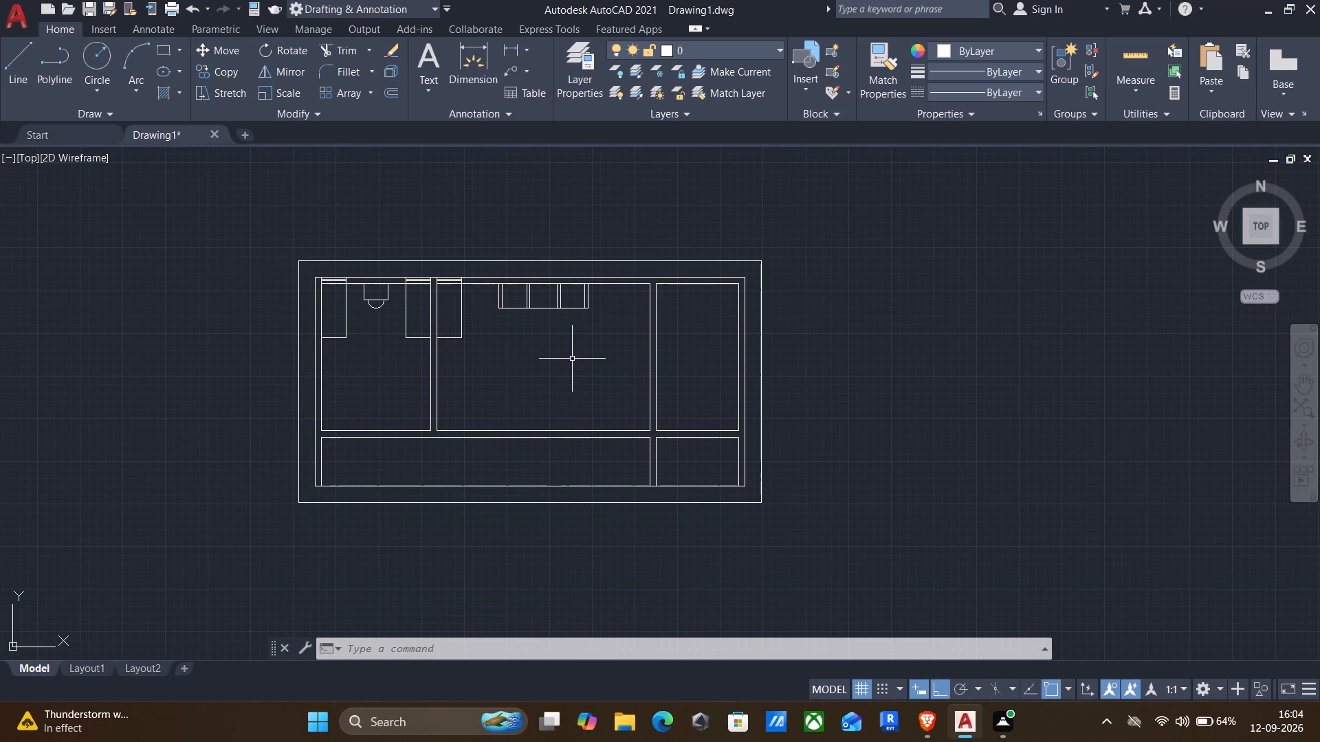
key("c")
key("Return")
scroll(524, 286, "up", 1)
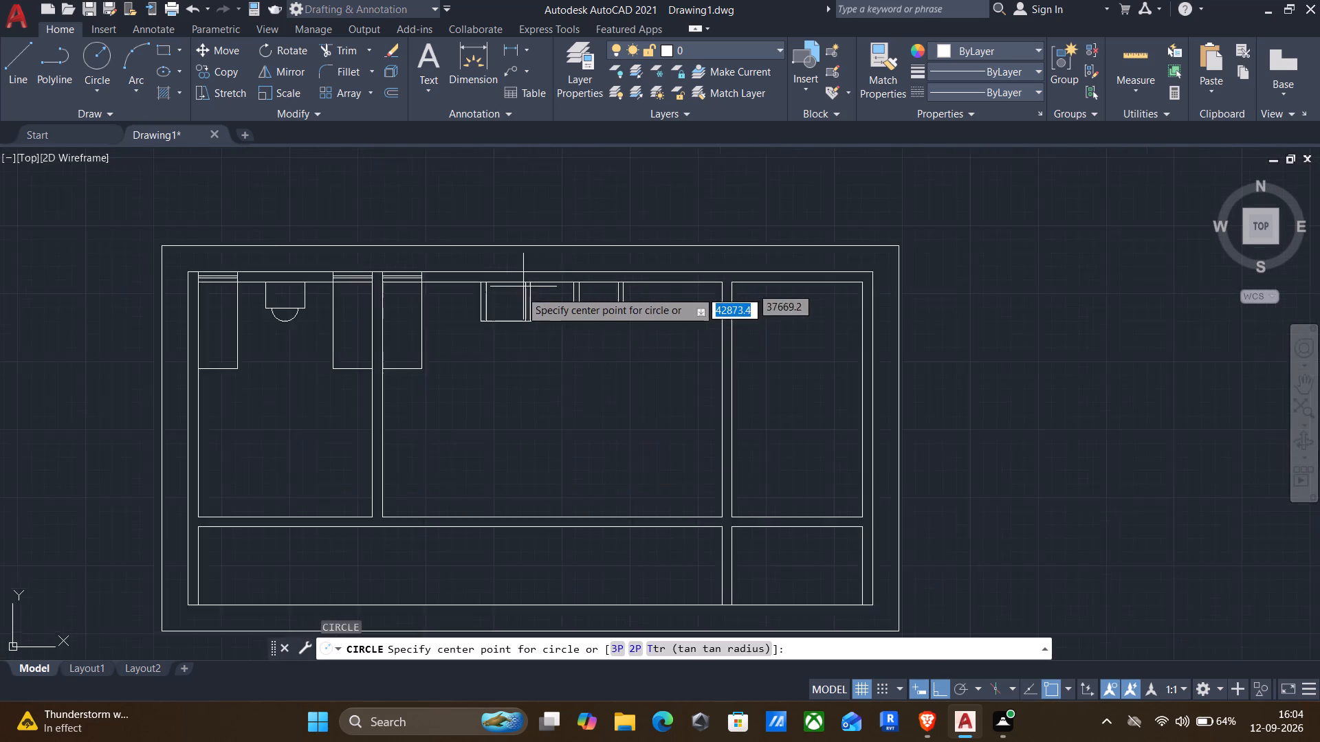
scroll(520, 291, "up", 2)
left_click(606, 360)
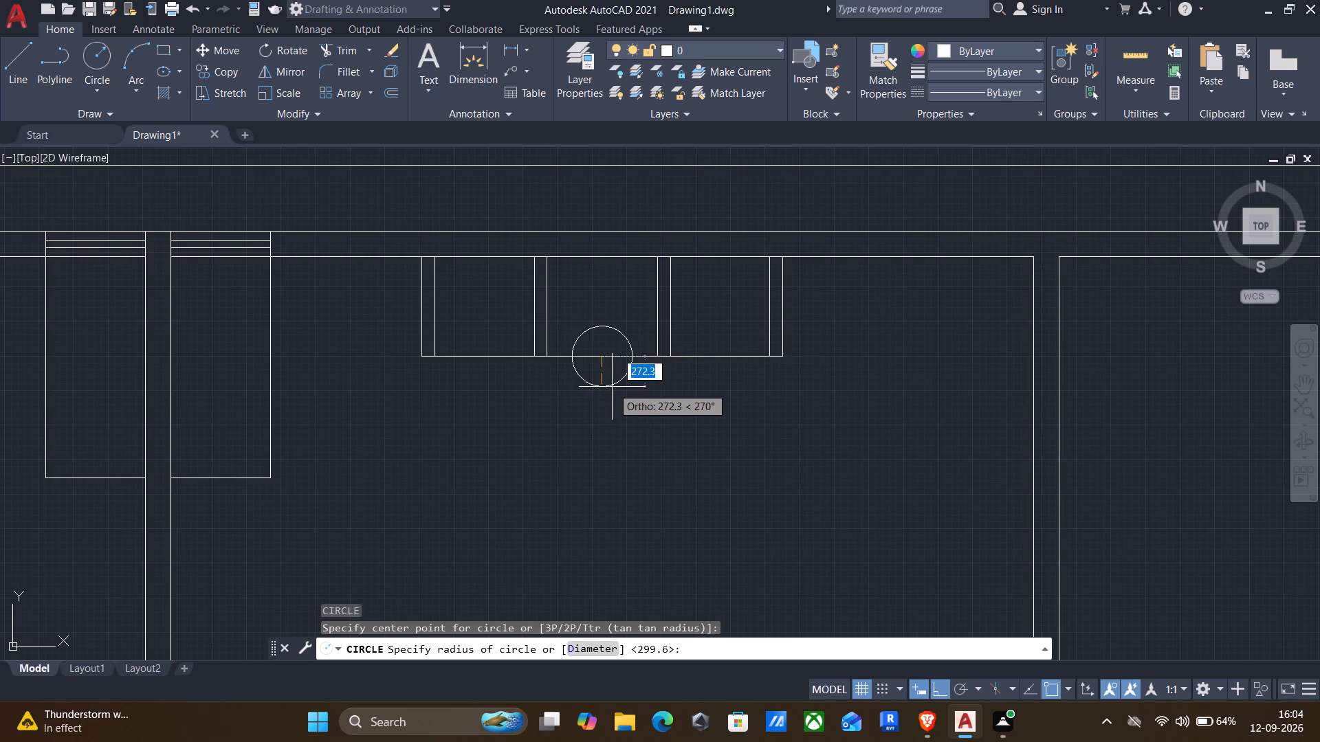
left_click(610, 388)
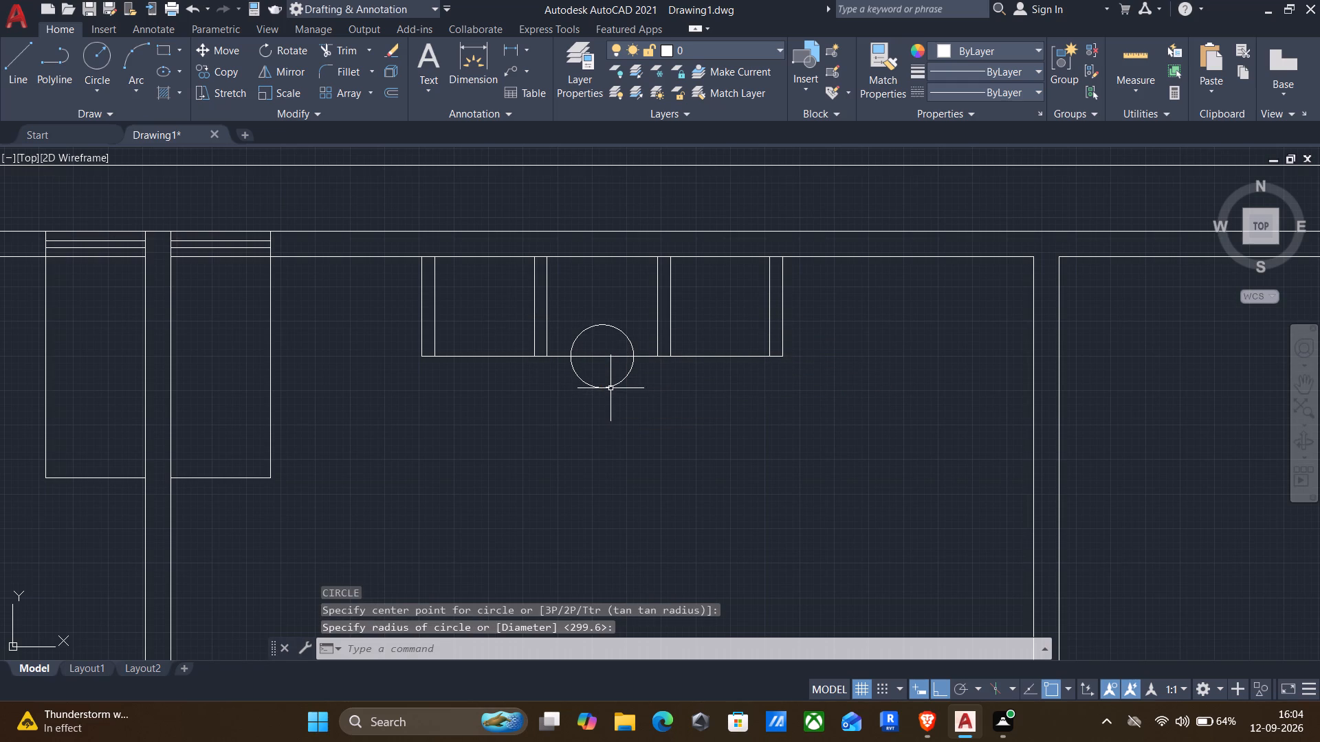
Trim away the circle's upper half inside the middle box, leaving a semicircle below its bottom edge.
type("tr")
key("Return")
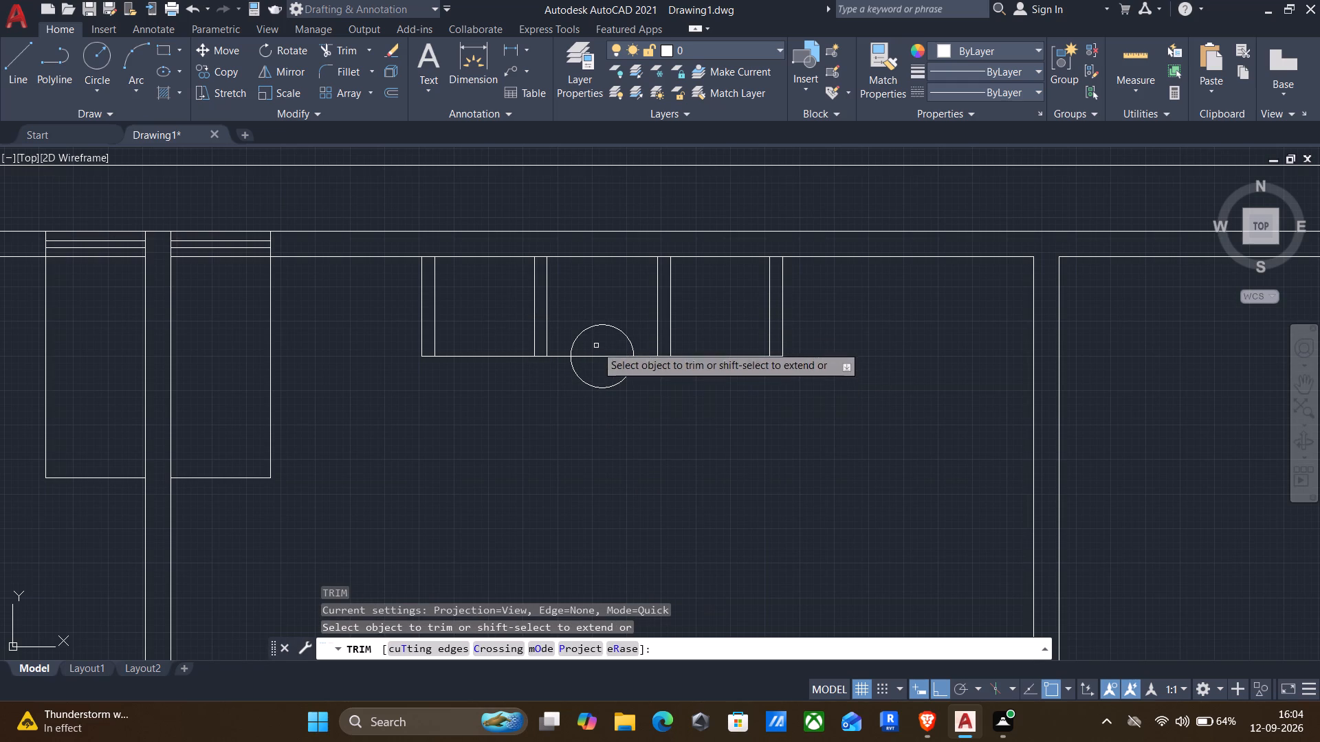
left_click_drag(599, 319, 593, 337)
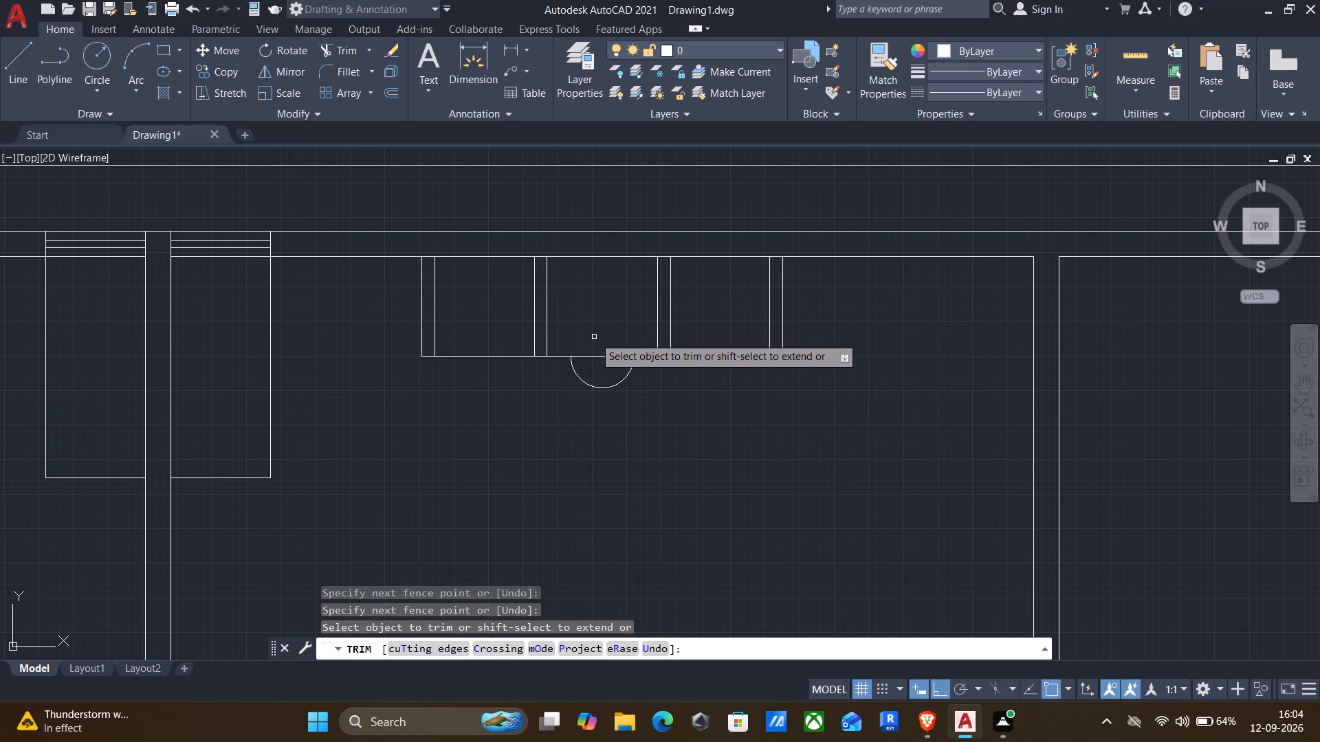
key("Escape")
Draw a 2700 mm line down the west wall's inner face from the upper-left room's top-left inner corner.
middle_click_drag(637, 386, 579, 396)
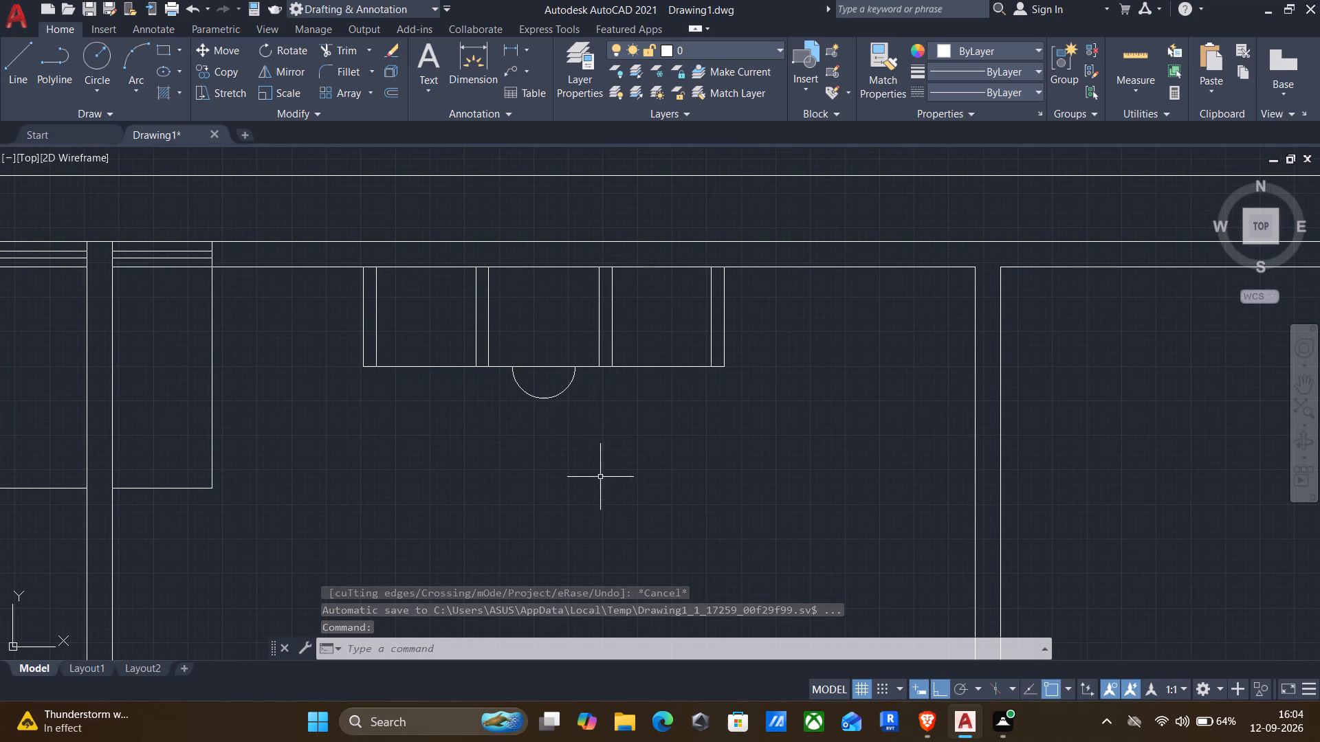
middle_click_drag(601, 492, 657, 442)
scroll(620, 439, "down", 2)
middle_click_drag(587, 454, 707, 405)
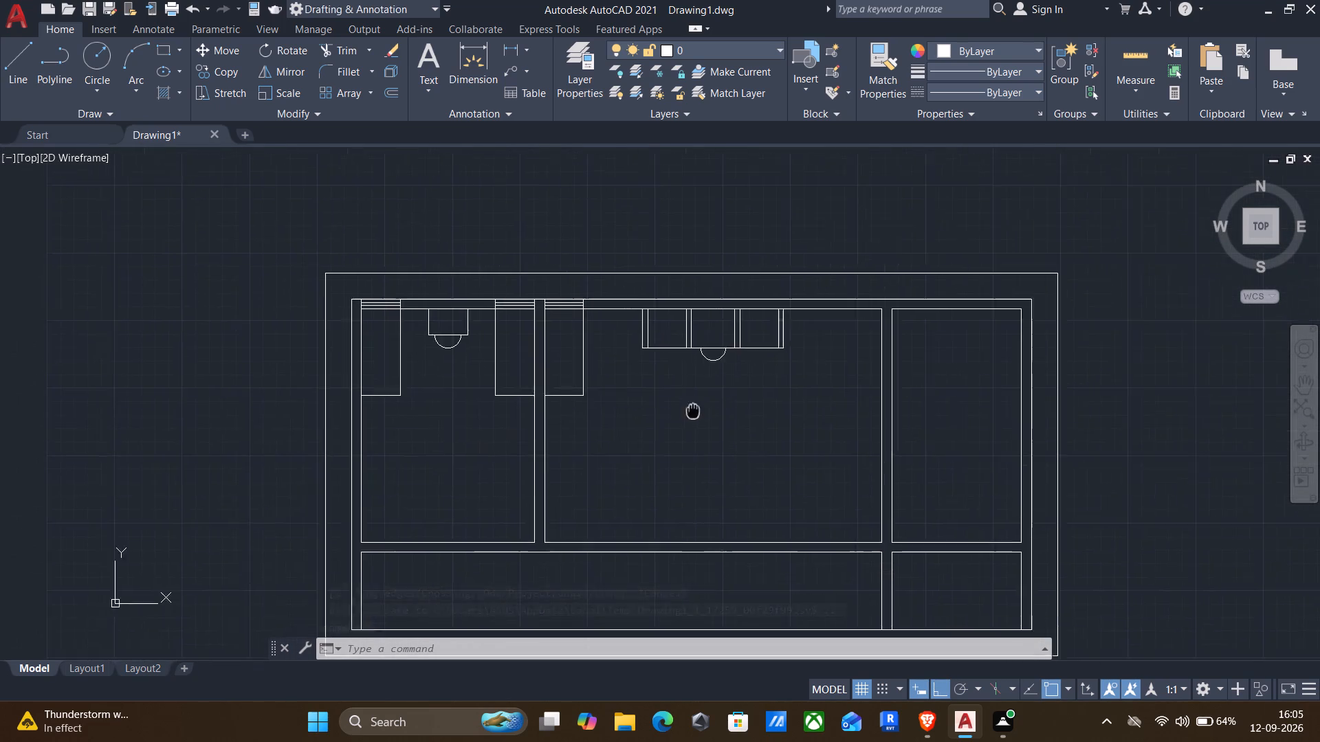
middle_click_drag(707, 405, 720, 403)
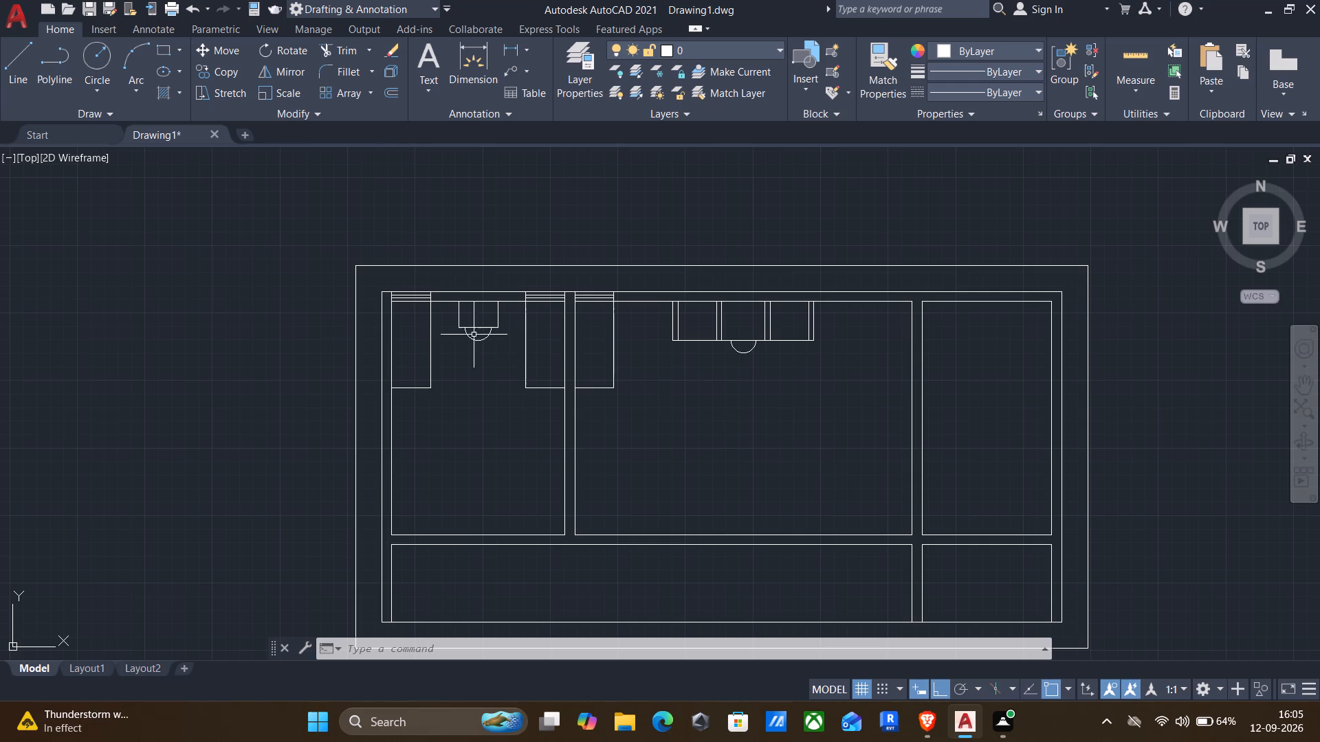
middle_click_drag(470, 335, 481, 335)
key("l")
key("Return")
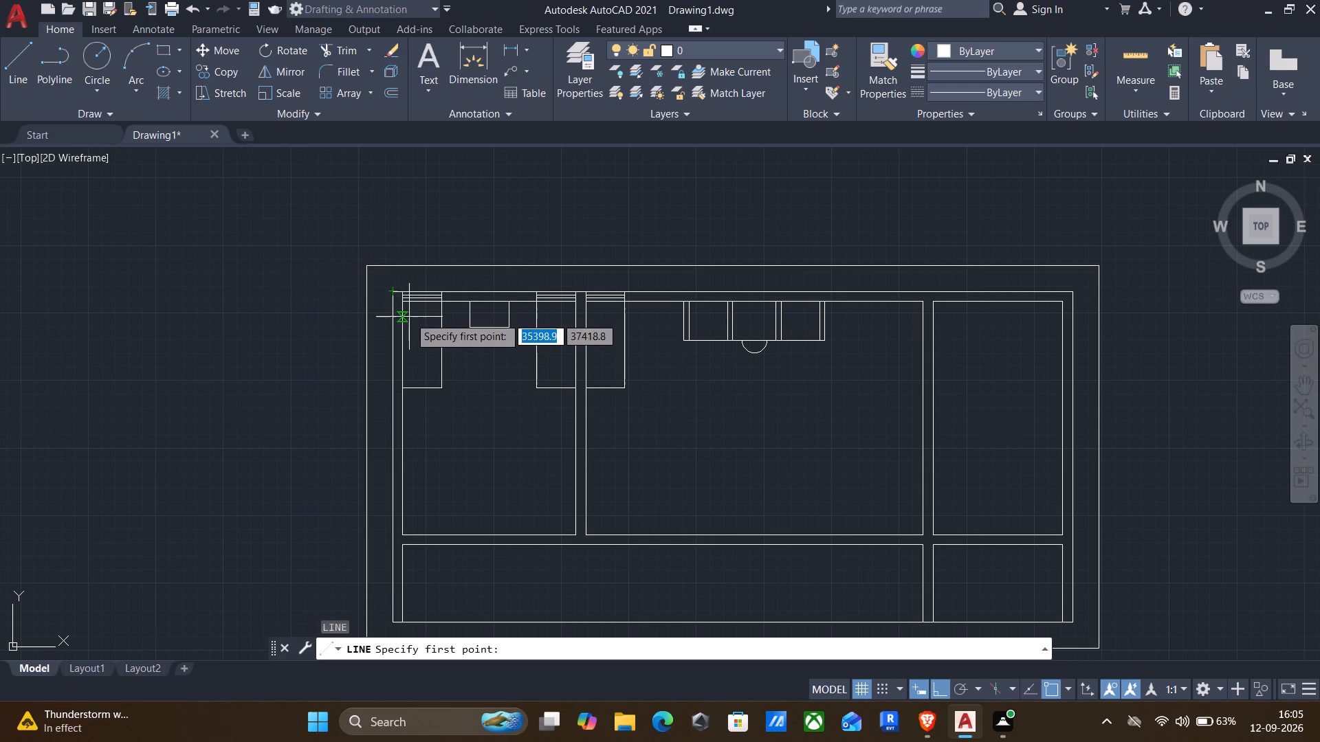
left_click_drag(404, 303, 393, 333)
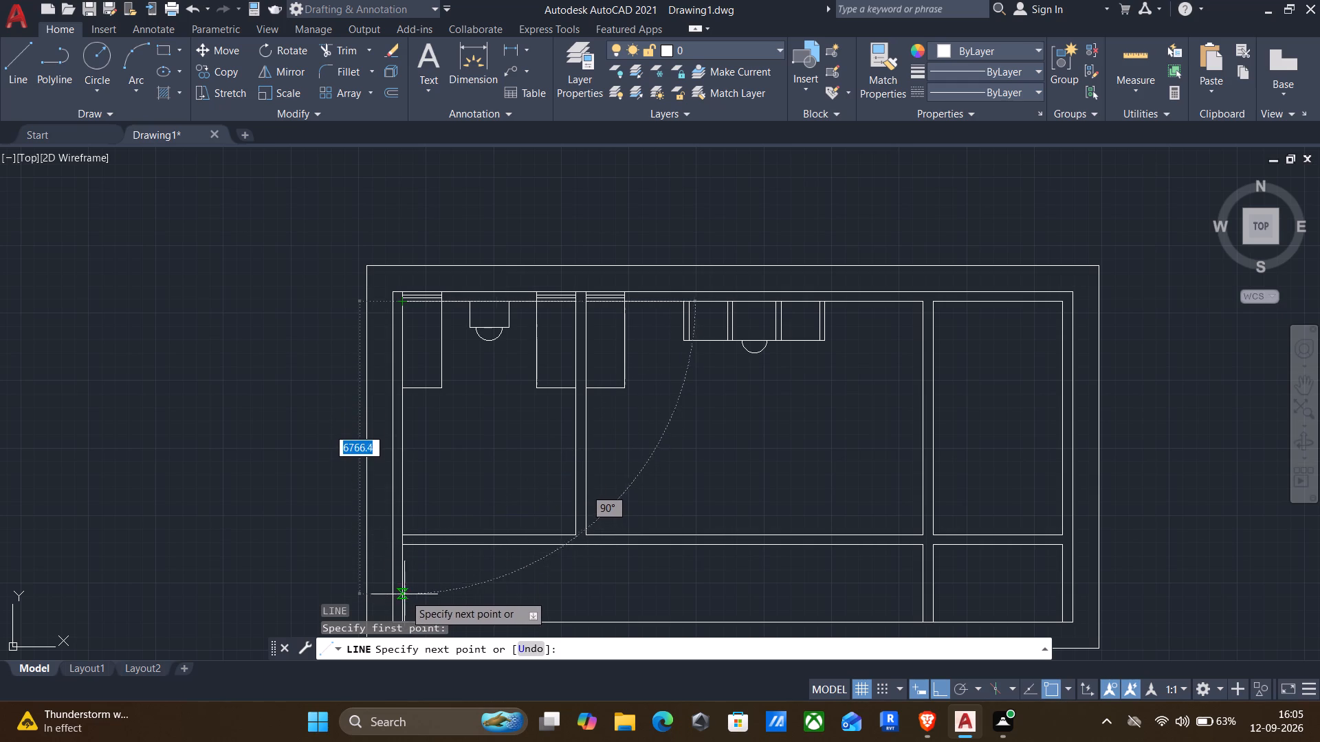
key("2")
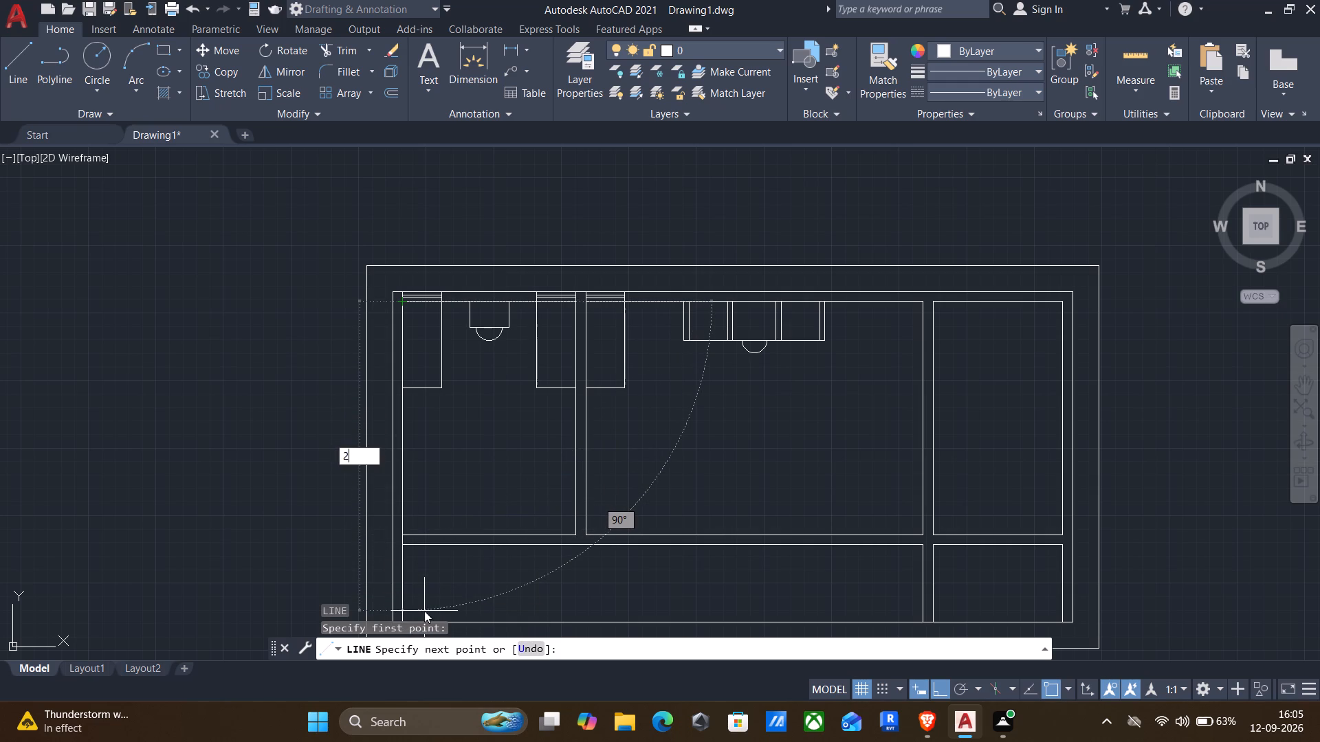
type("700")
key("Return")
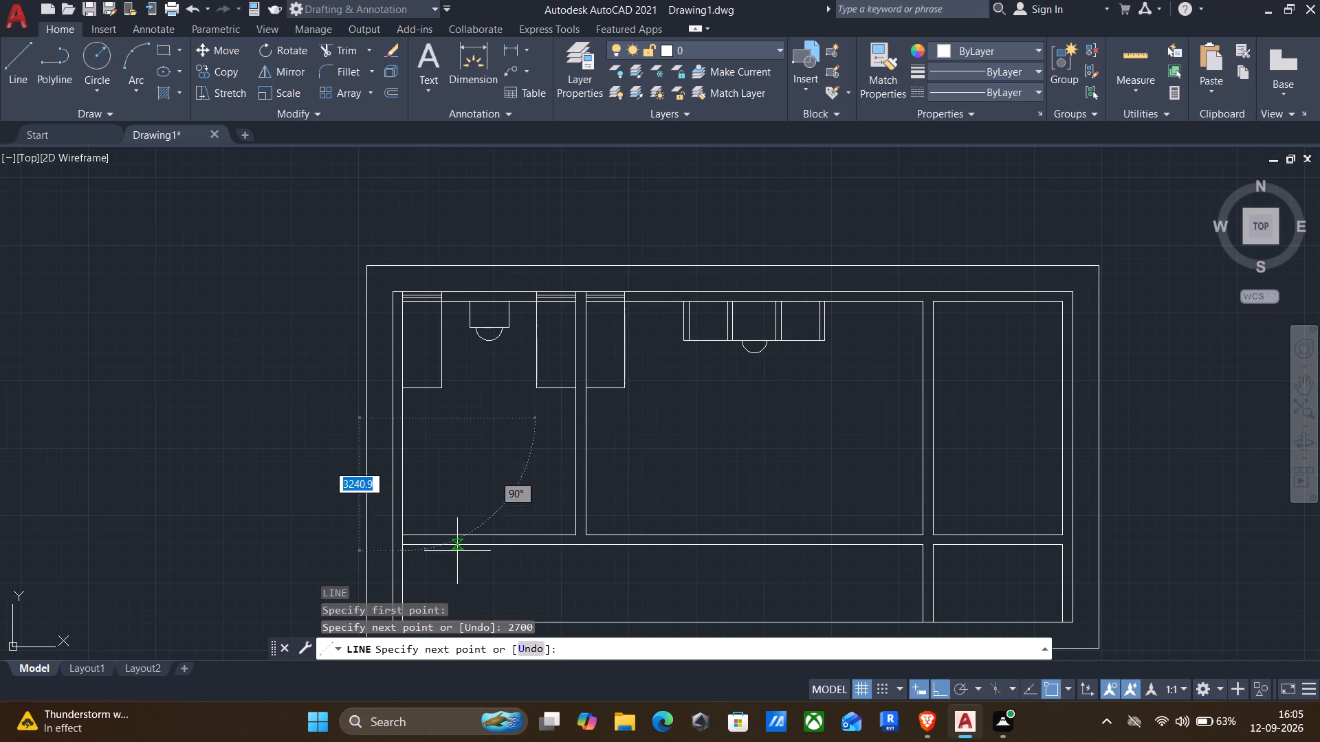
Continue the line from its lower end straight across the west wall's thickness to the wall's outer face.
middle_click_drag(463, 499, 505, 321)
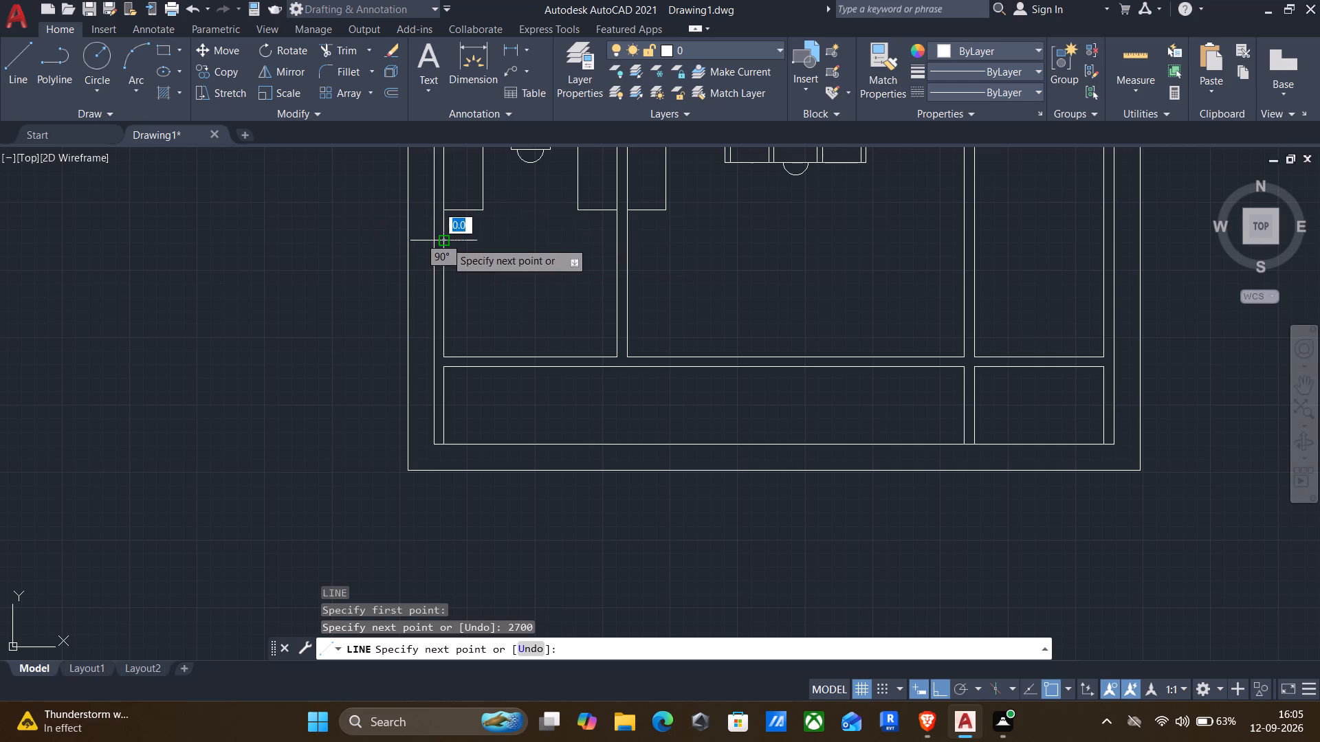
scroll(423, 243, "up", 2)
left_click(437, 241)
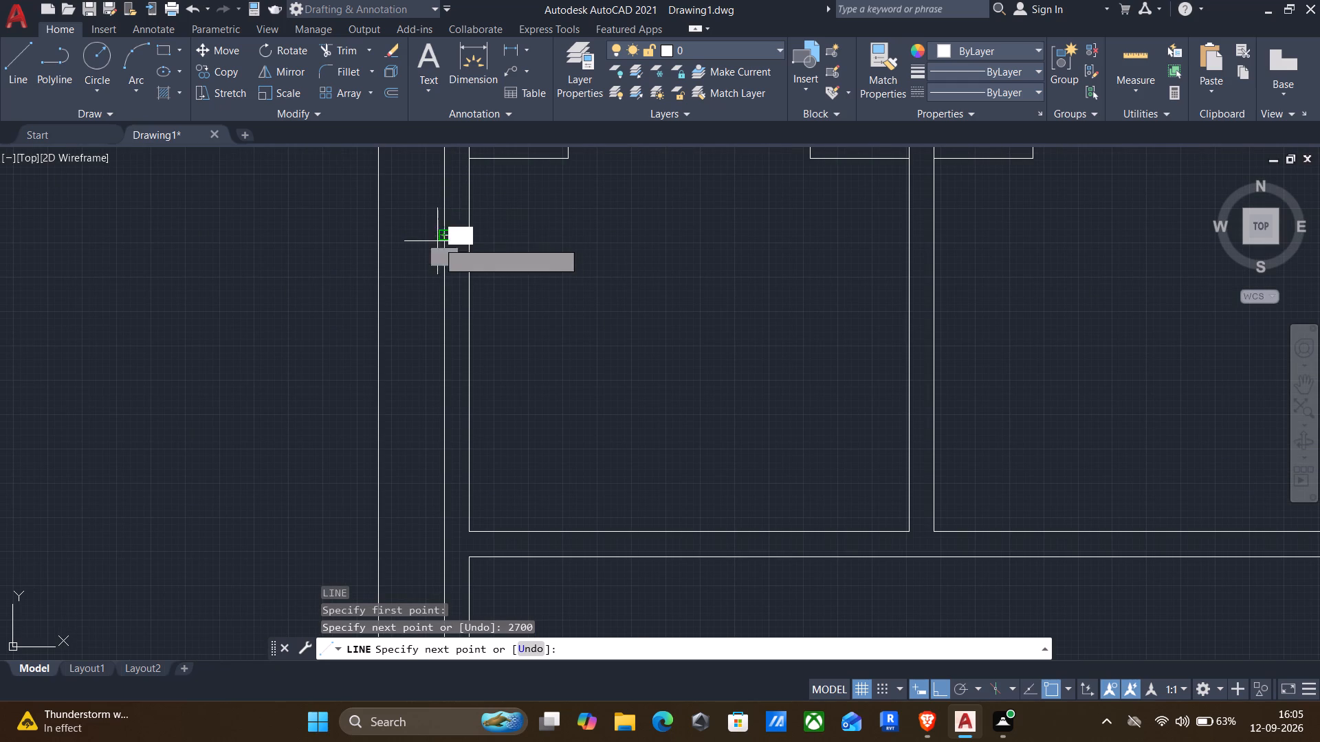
key("Return")
middle_click_drag(589, 357, 586, 357)
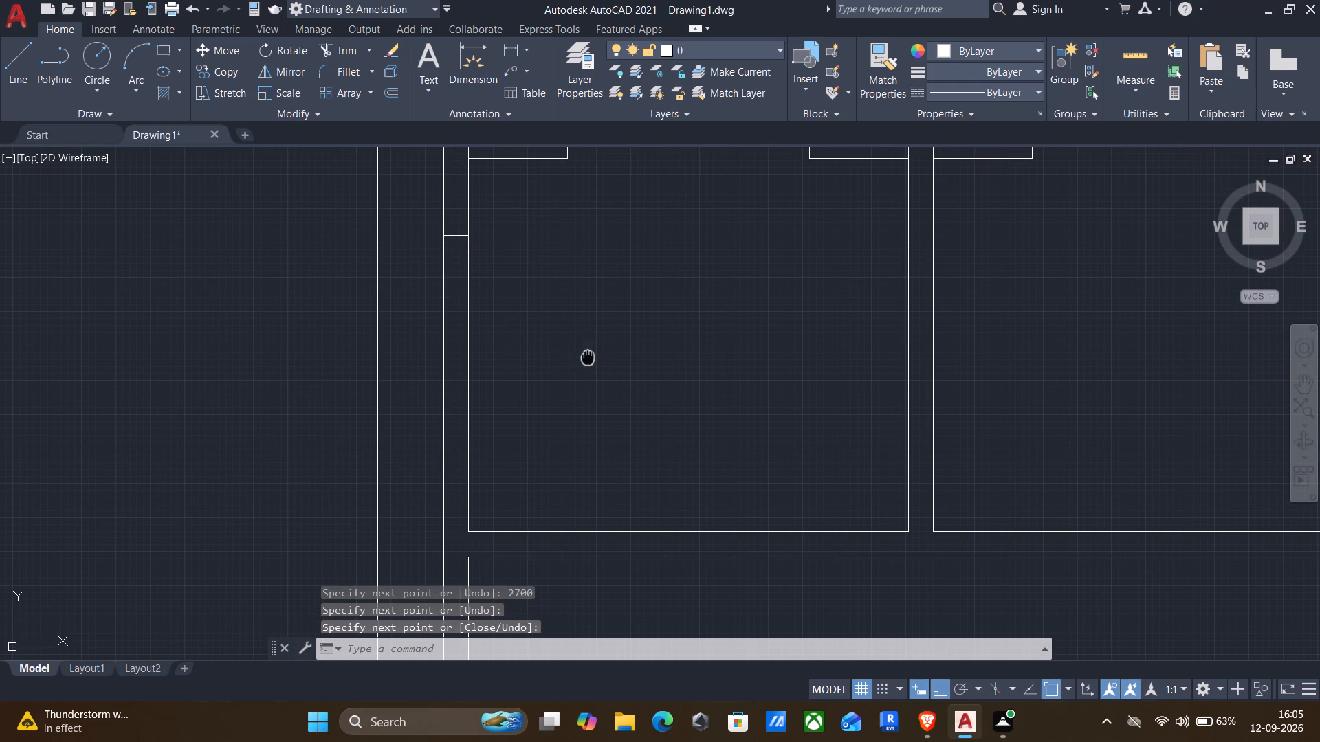
Offset the short line across the west wall by 150 mm on both its upper and lower sides.
middle_click_drag(586, 357, 516, 432)
key("o")
key("Return")
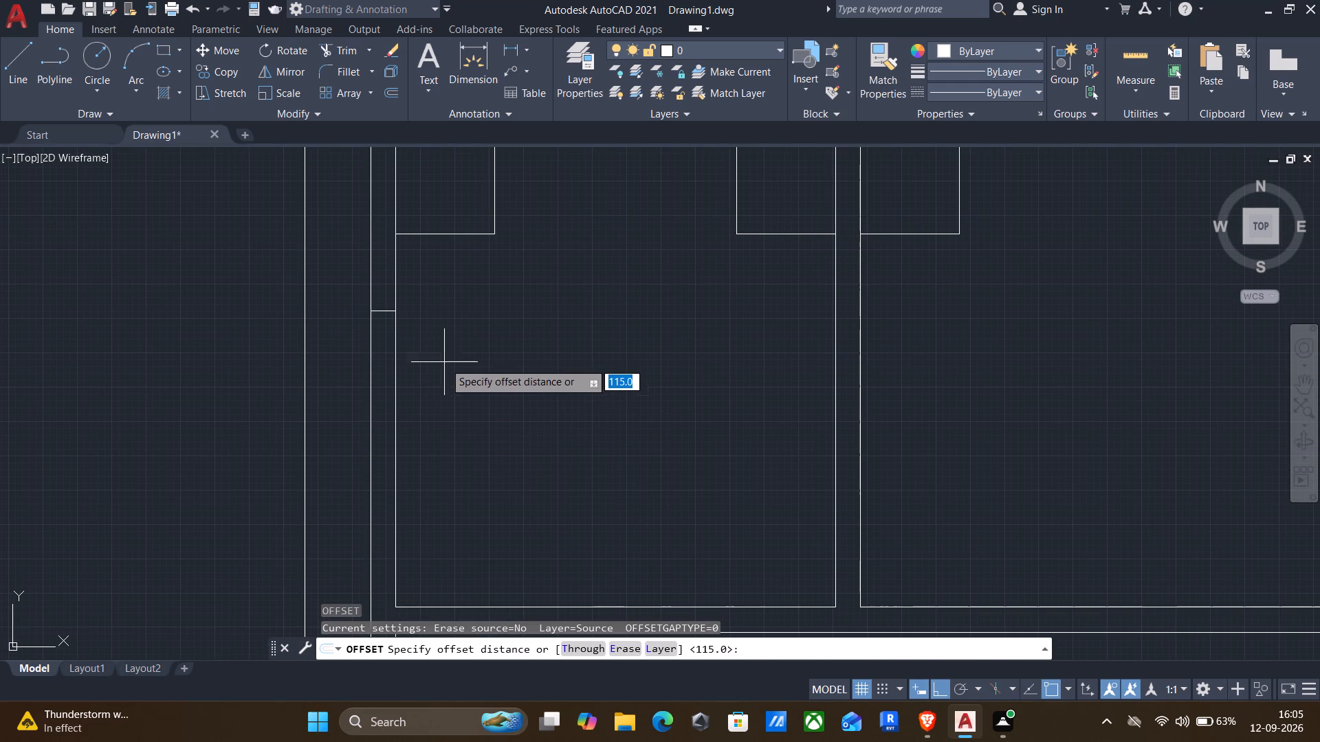
left_click(386, 317)
left_click(386, 304)
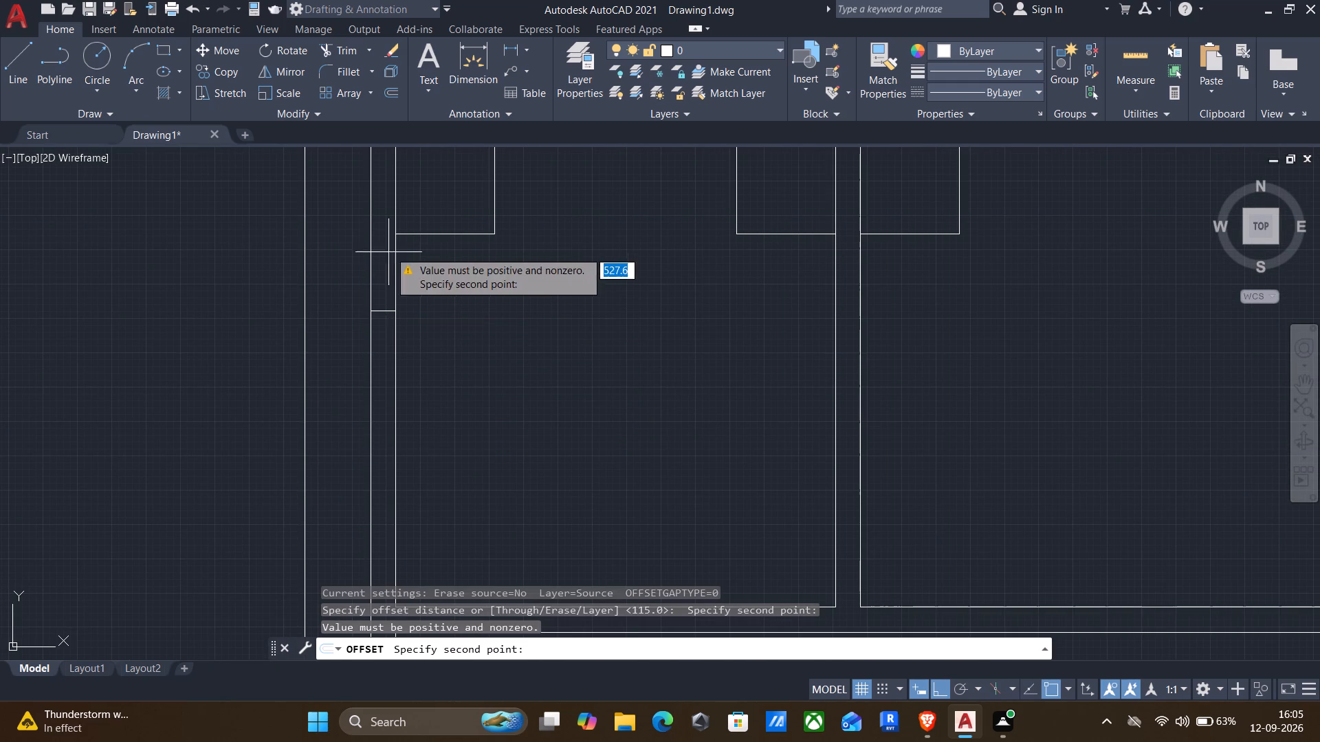
left_click_drag(390, 242, 386, 250)
left_click(390, 318)
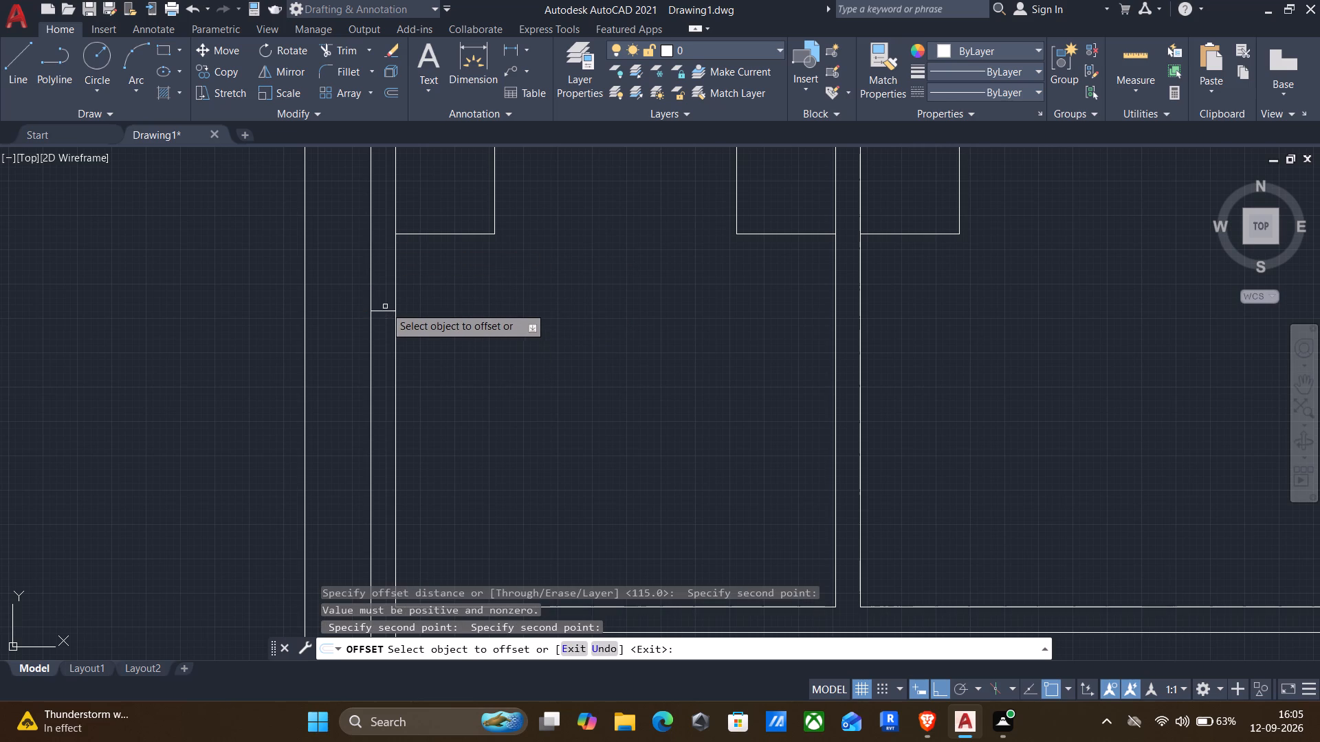
left_click(385, 306)
left_click(375, 311)
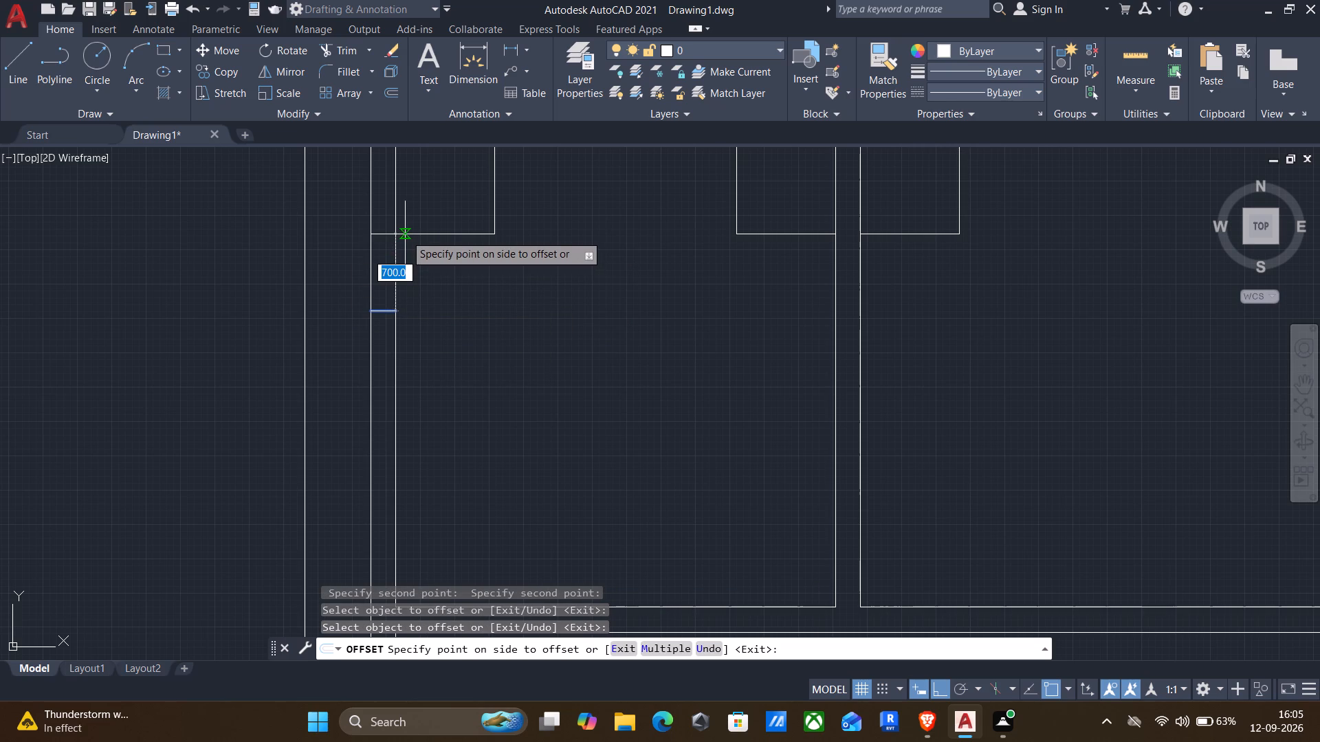
type("150")
key("Return")
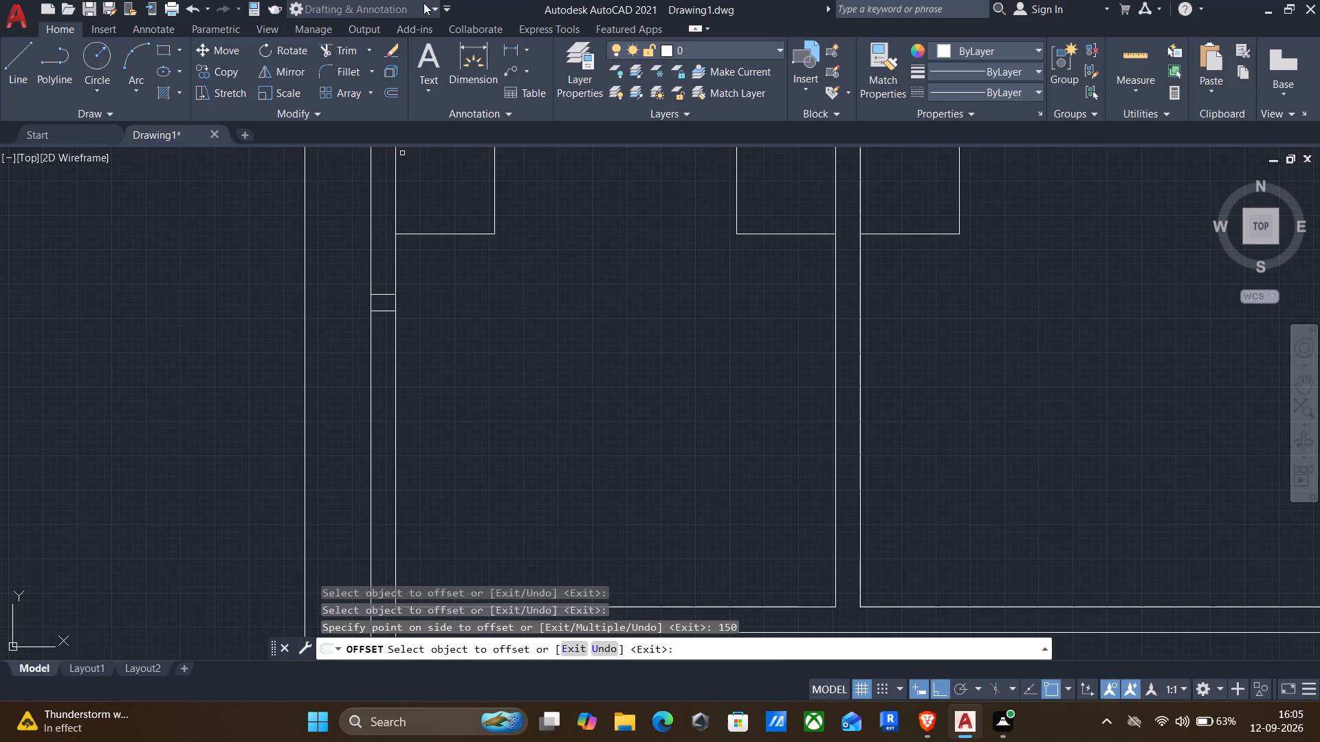
left_click(381, 312)
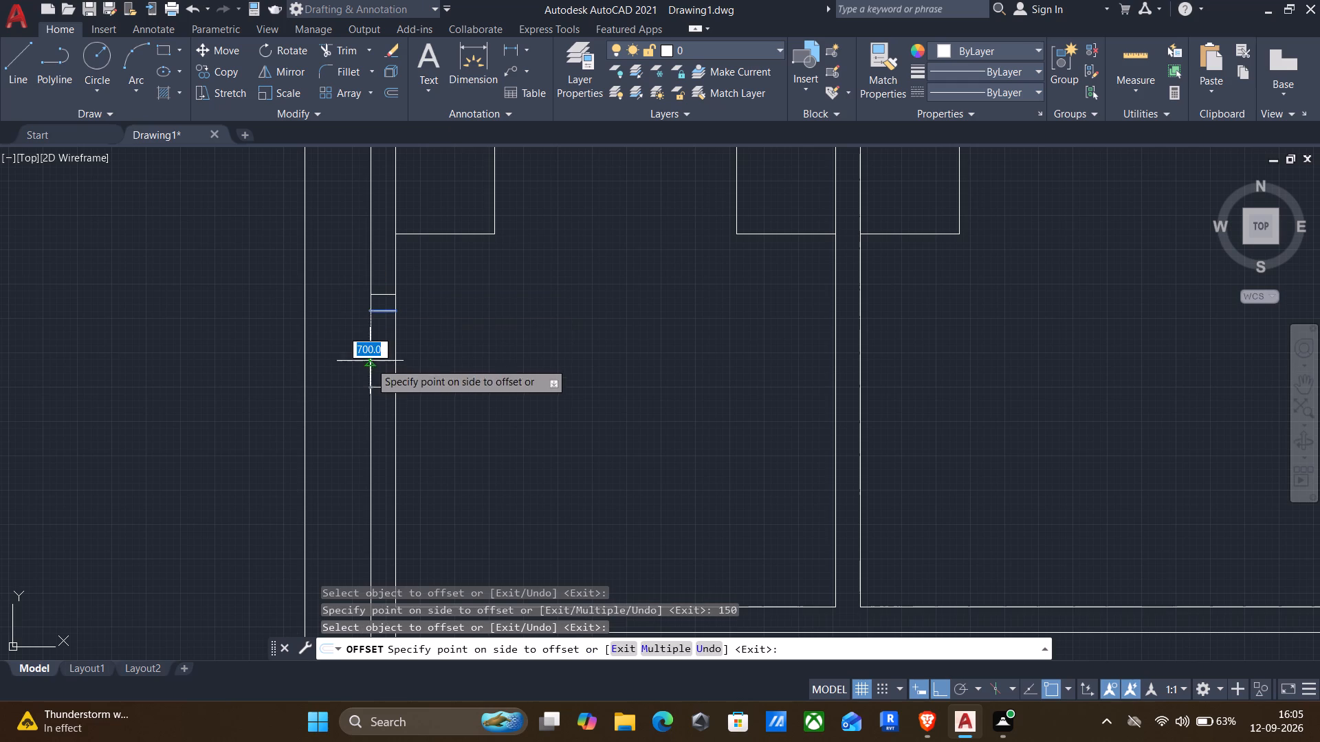
type("150")
key("Return")
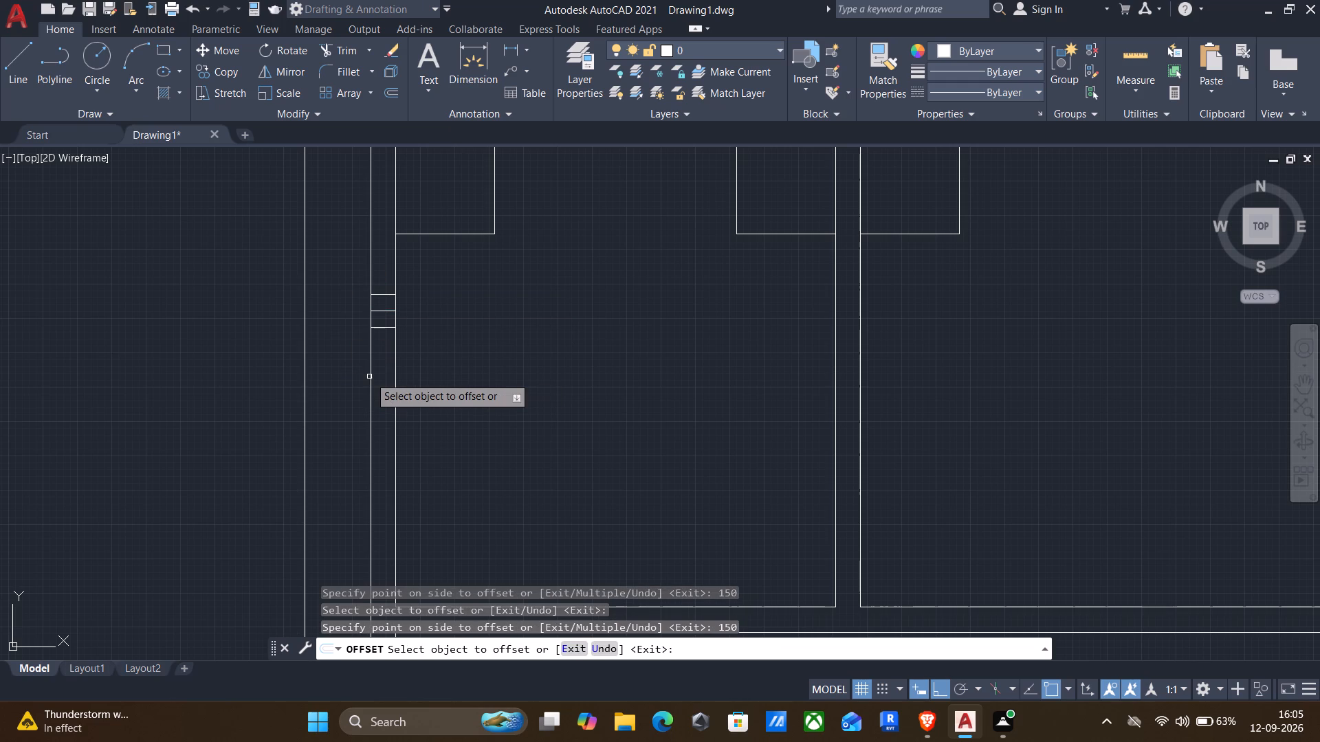
key("Escape")
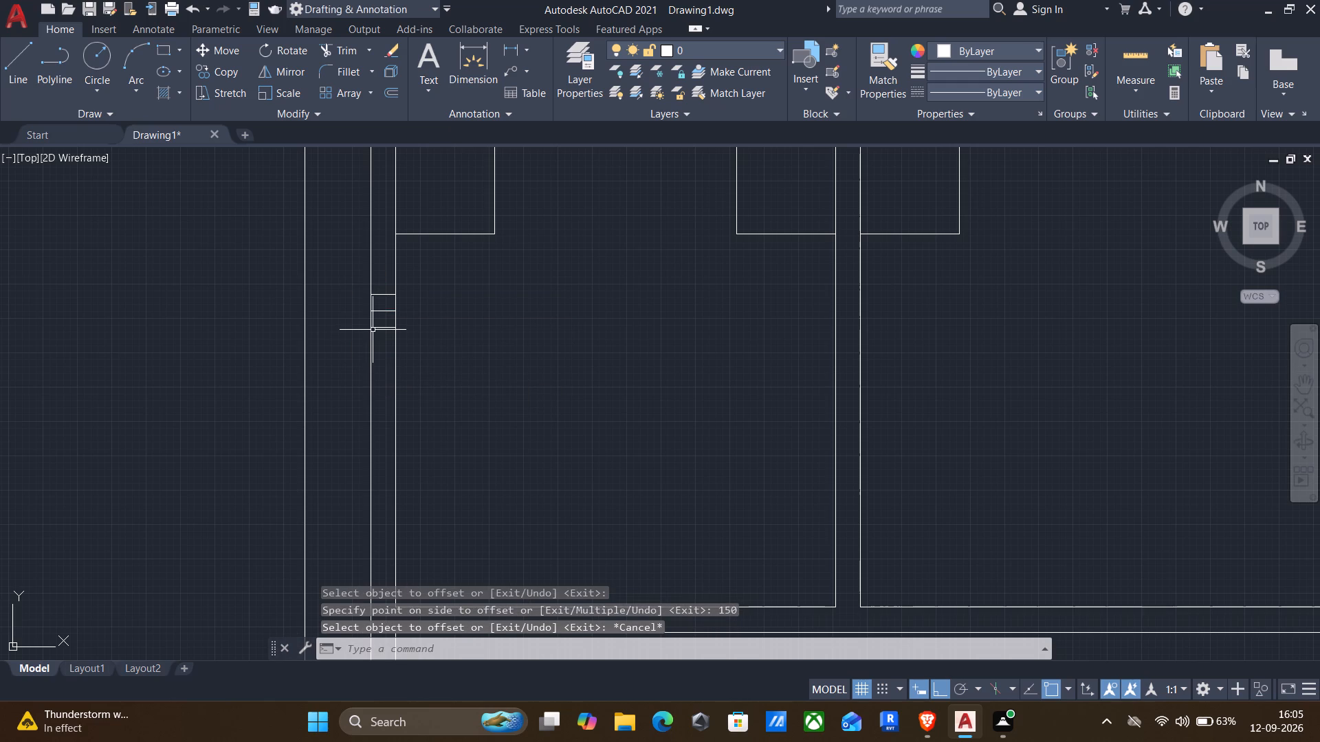
Trim away the middle of the three short lines crossing the west wall.
type("tr")
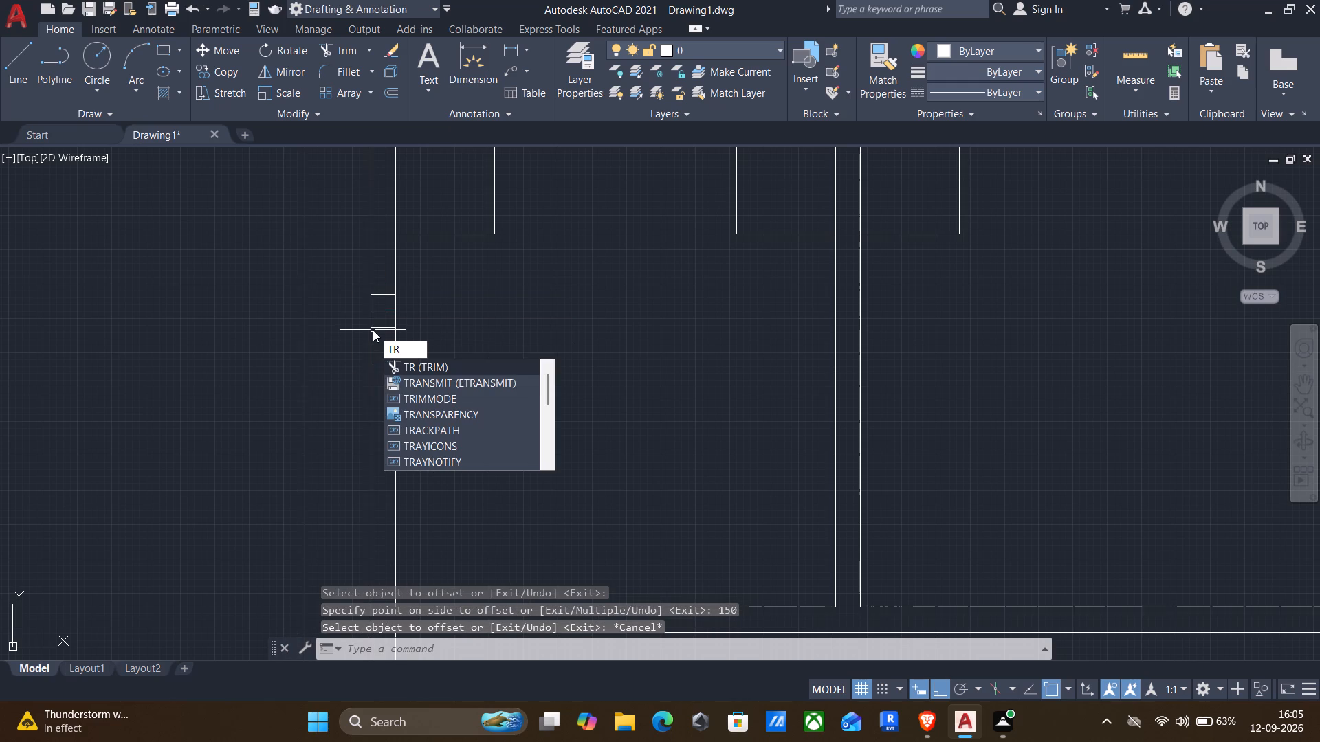
key("Return")
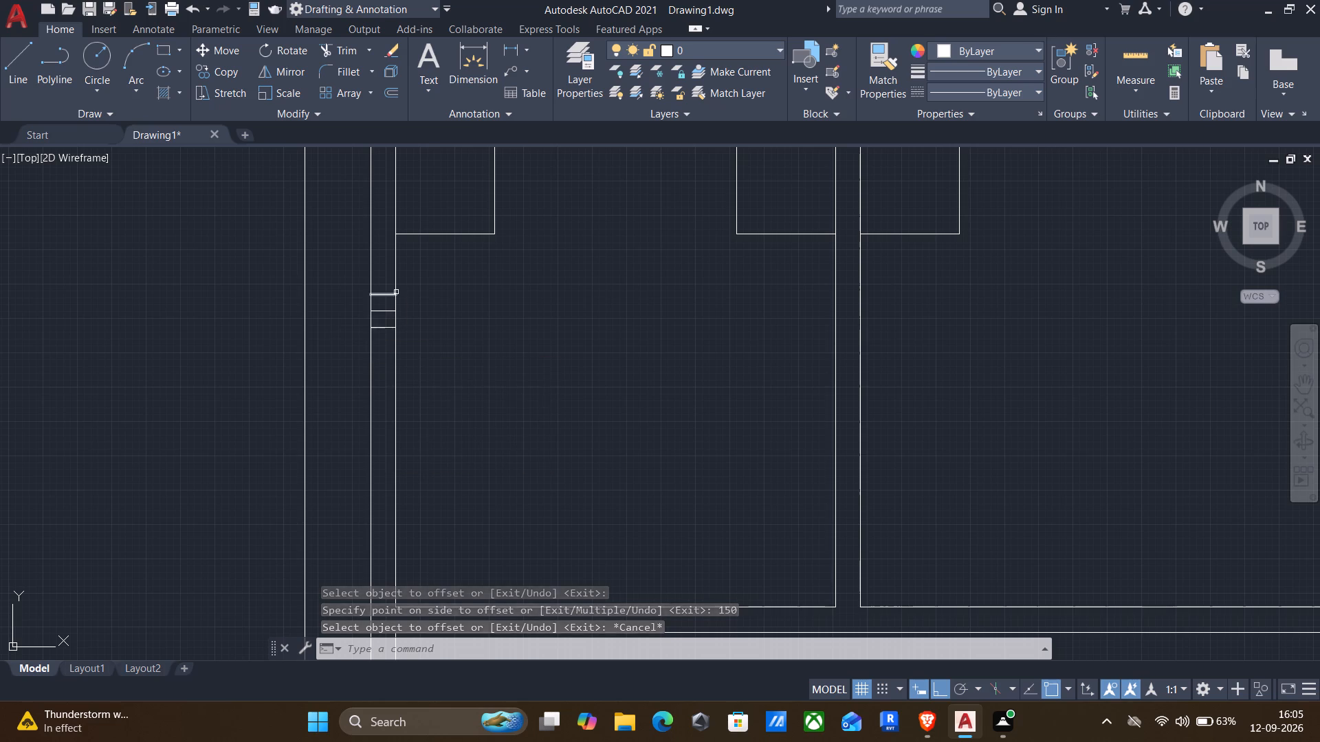
left_click(383, 310)
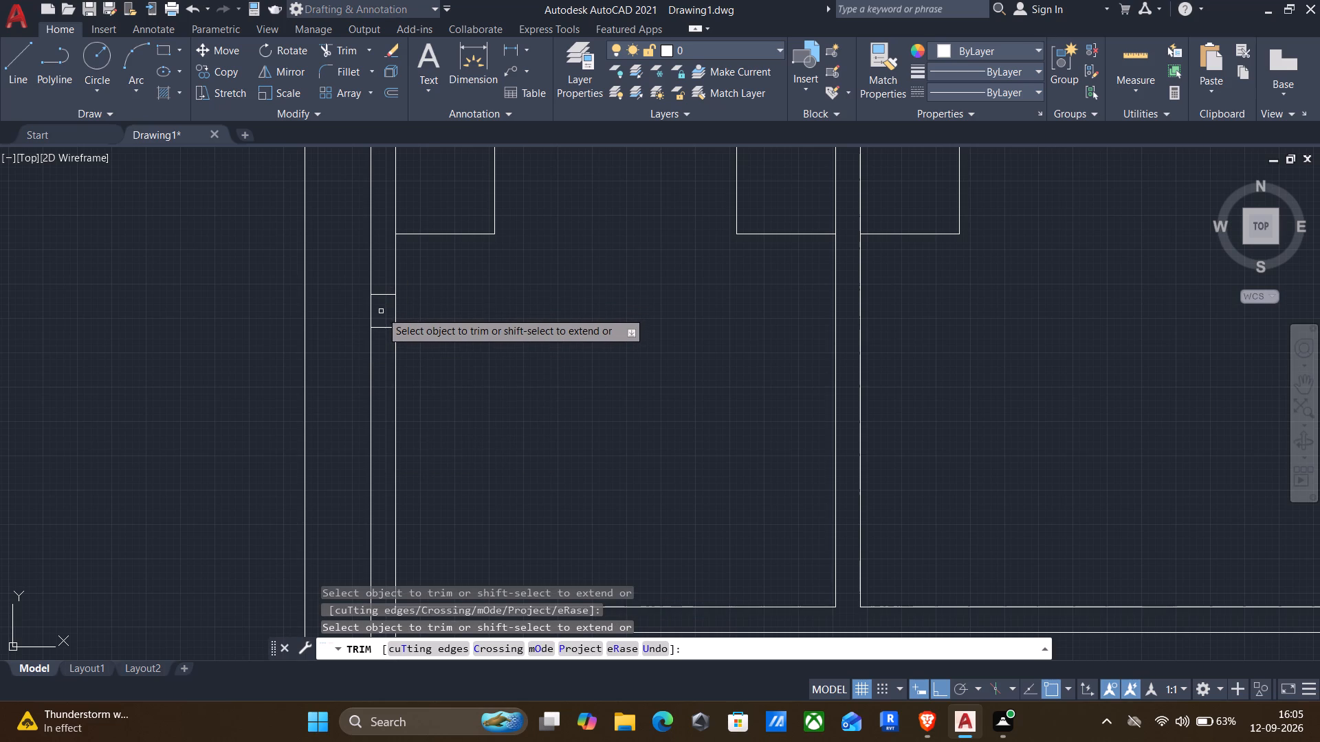
key("Escape")
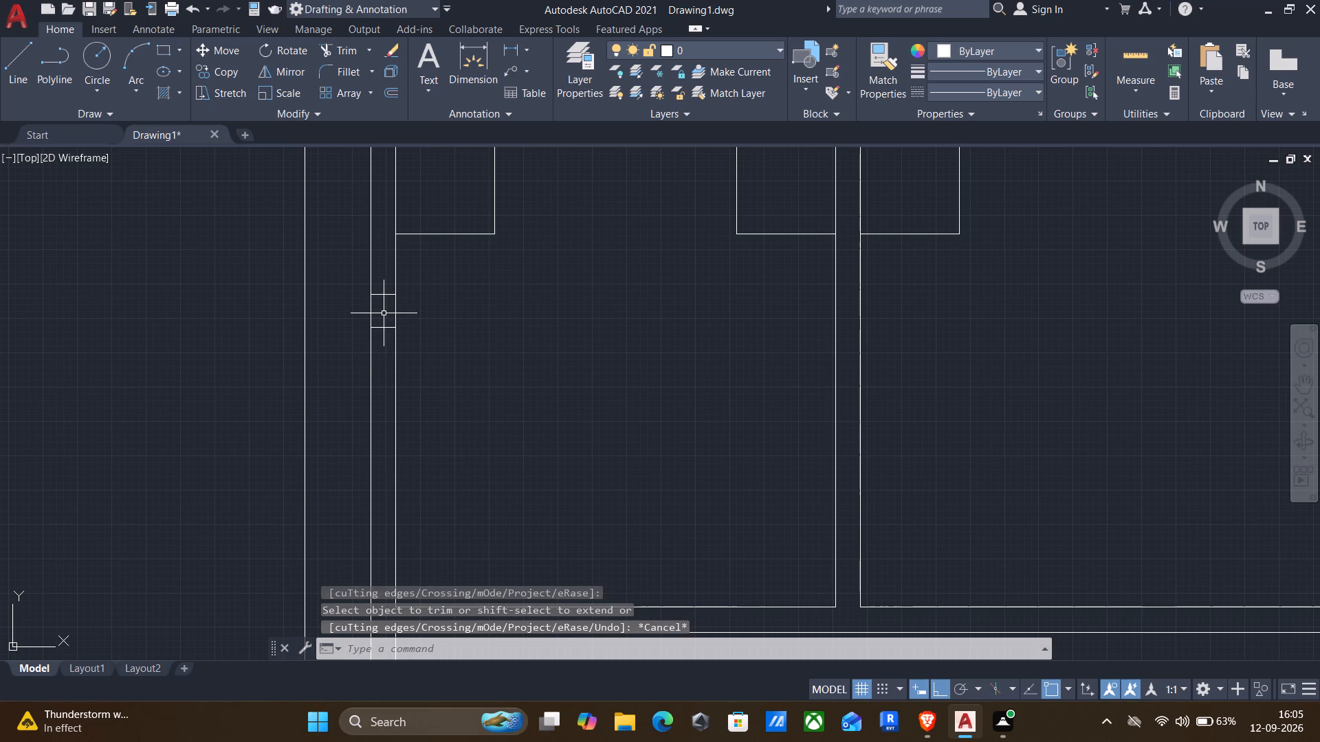
Draw a rectangle spanning the west wall's thickness between the two remaining cross lines, 300 mm high.
key("r")
type("ec")
key("Return")
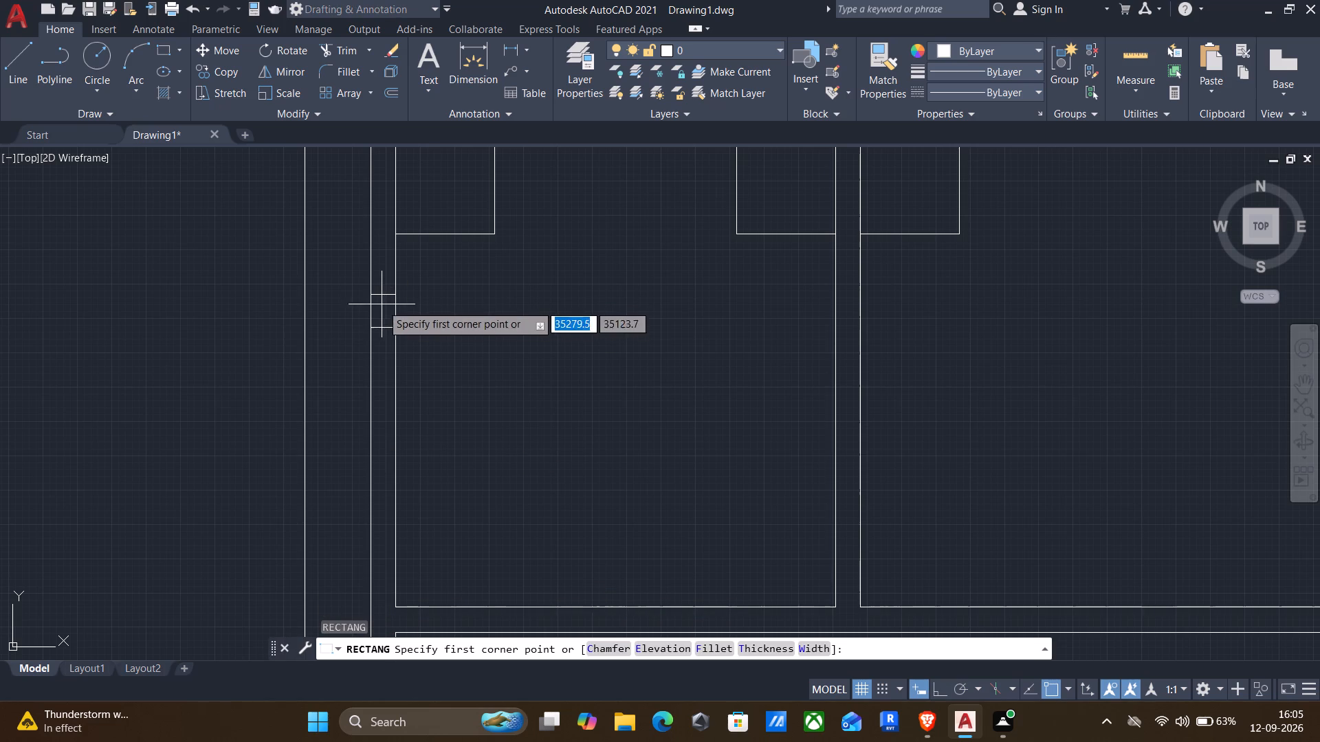
left_click(371, 294)
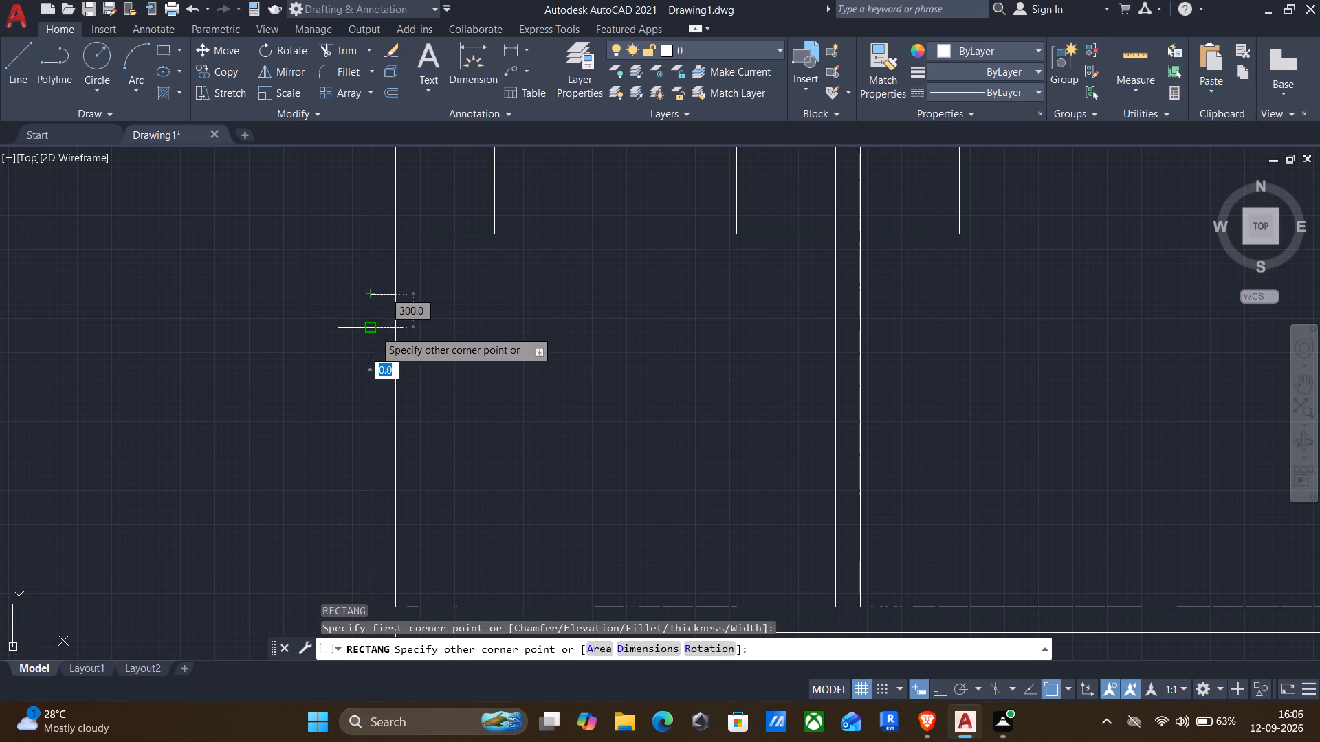
left_click(393, 328)
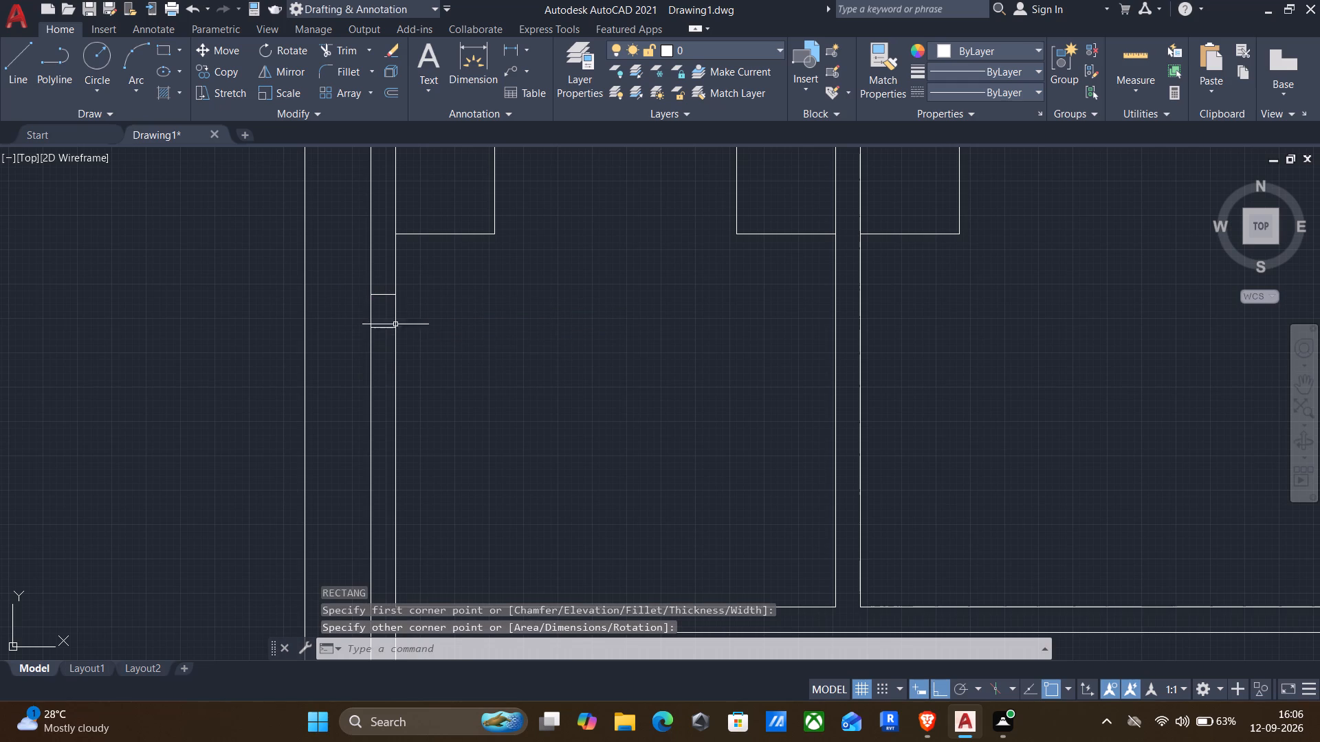
Copy the west-wall box and its cross lines straight across into both interior partition walls and the east wall.
left_click_drag(349, 278, 362, 293)
left_click(425, 372)
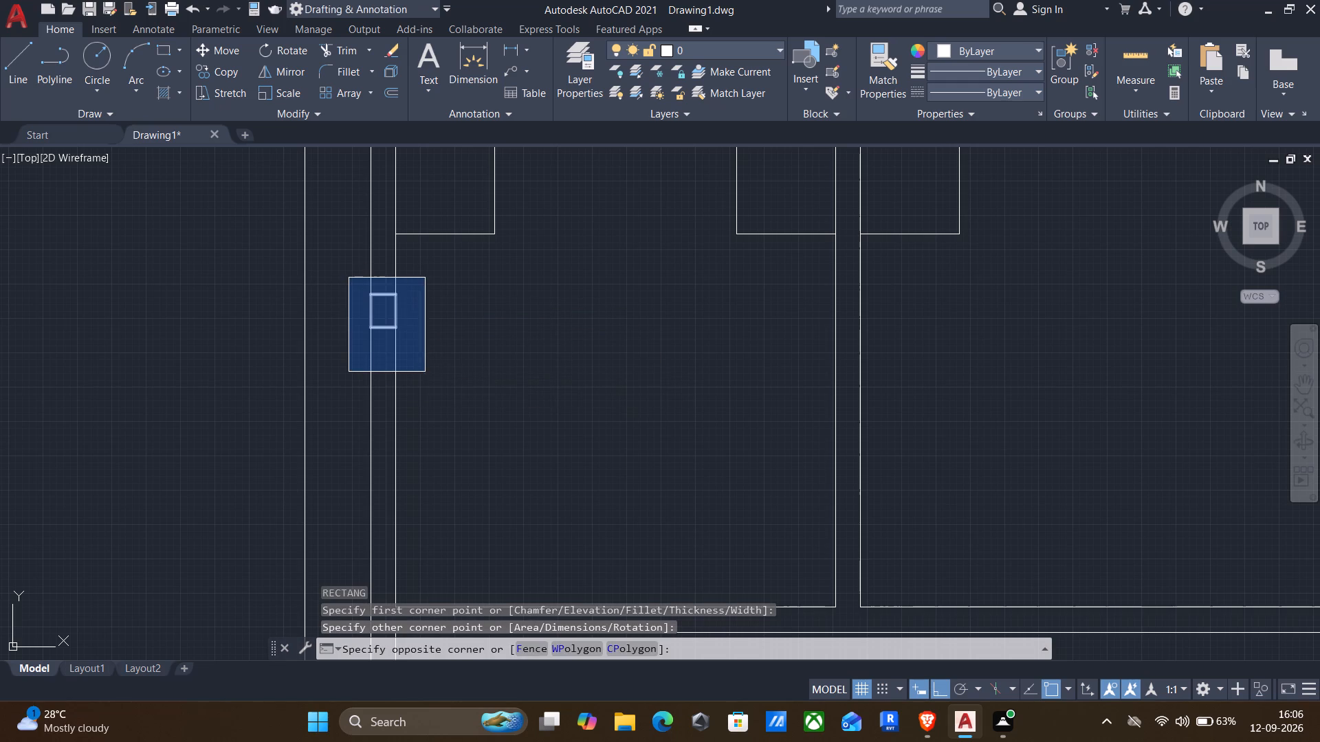
key("c")
key("o")
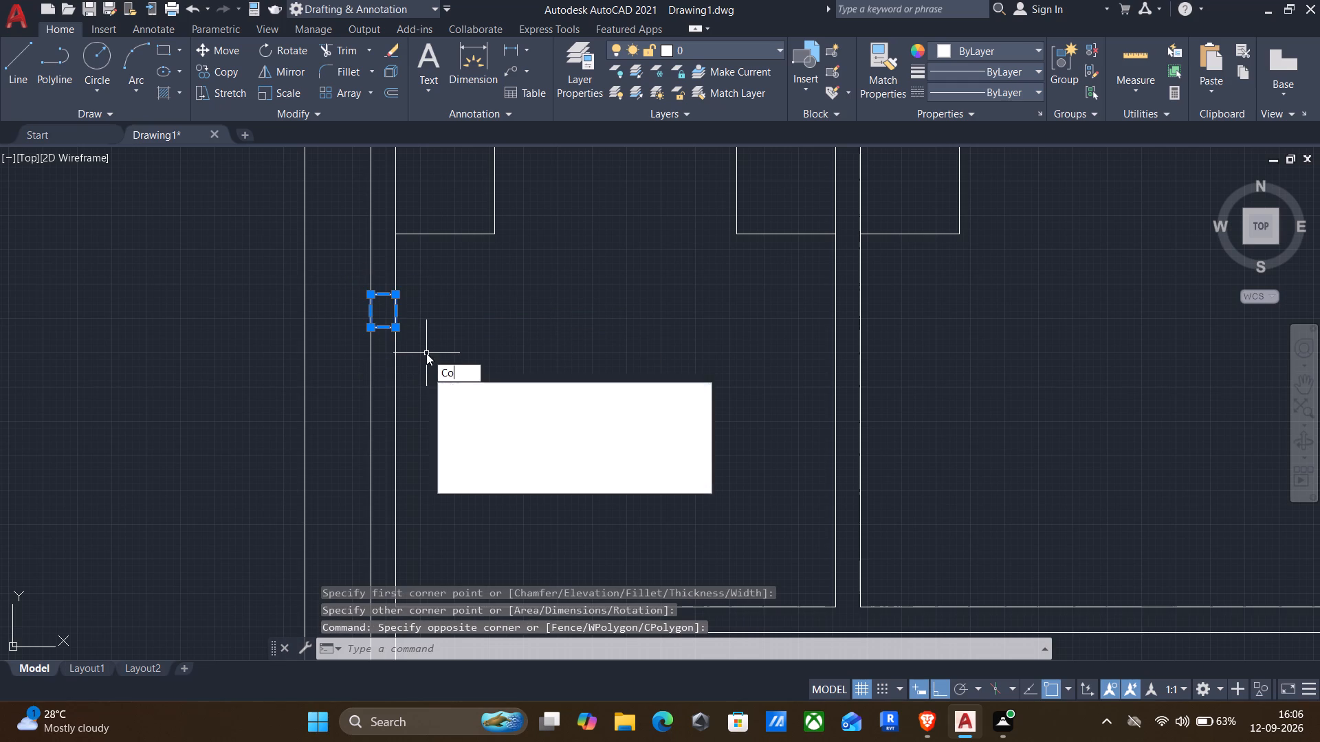
key("Return")
left_click(364, 295)
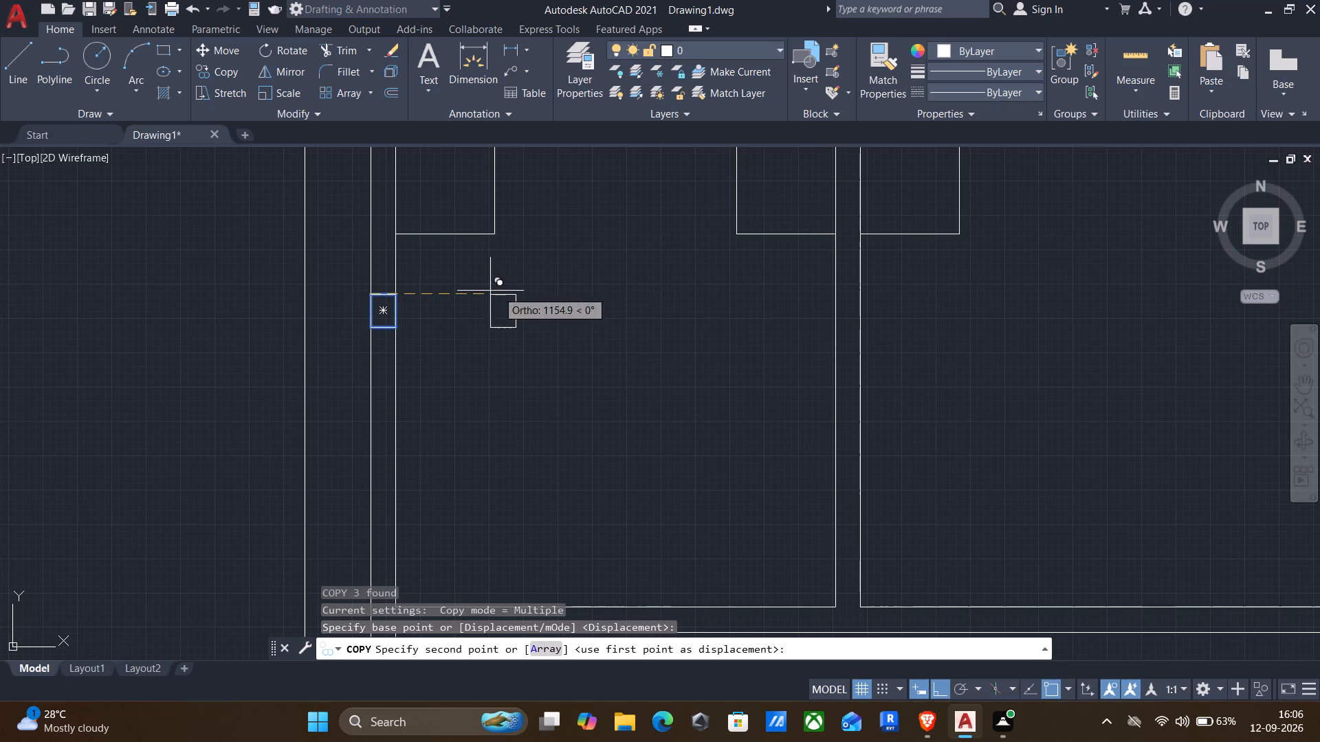
left_click(837, 294)
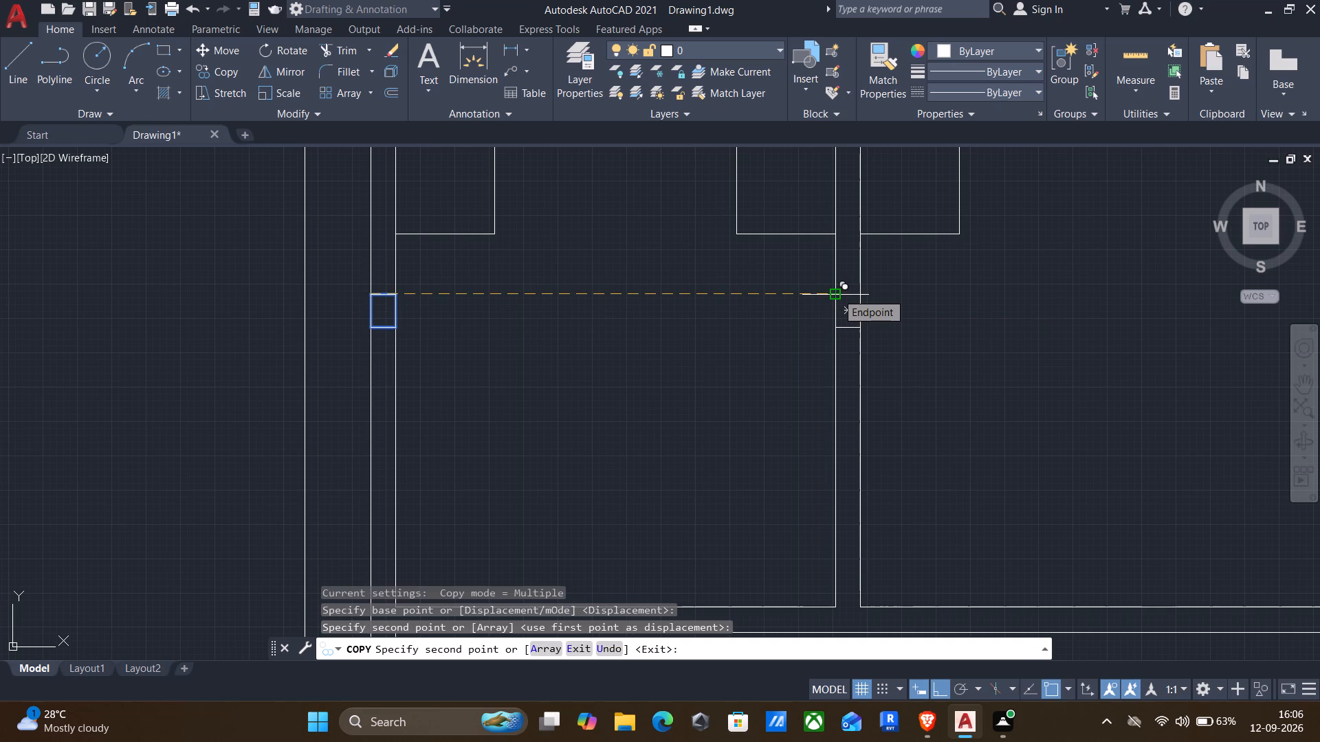
scroll(837, 293, "down", 2)
middle_click_drag(1036, 326, 945, 358)
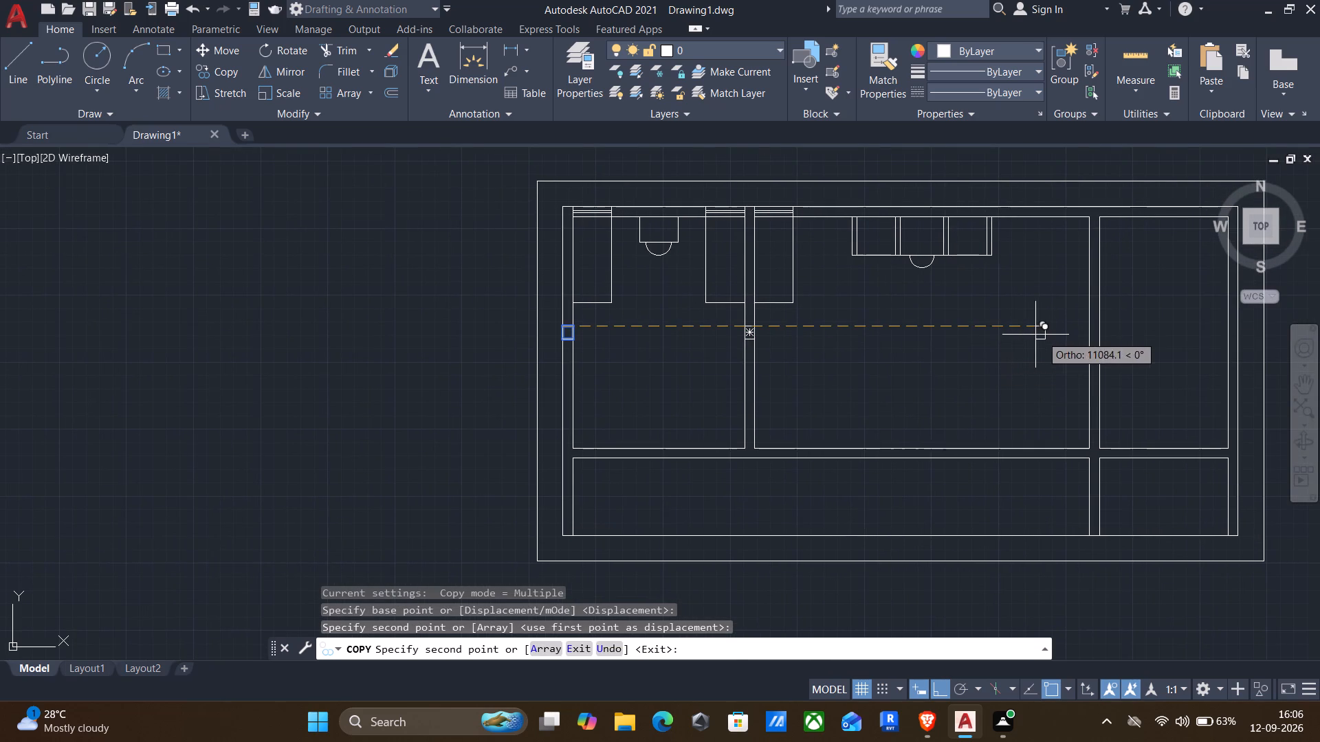
left_click(1088, 327)
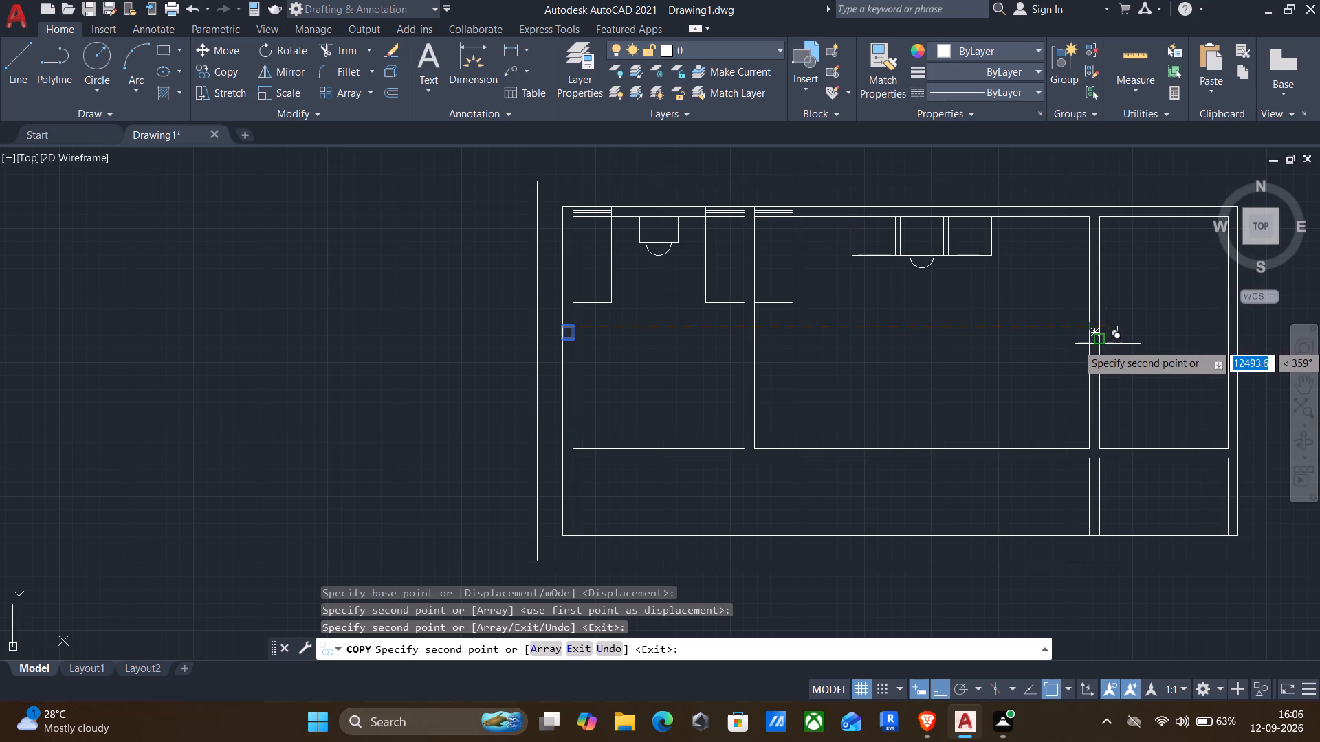
middle_click_drag(1168, 355, 1043, 412)
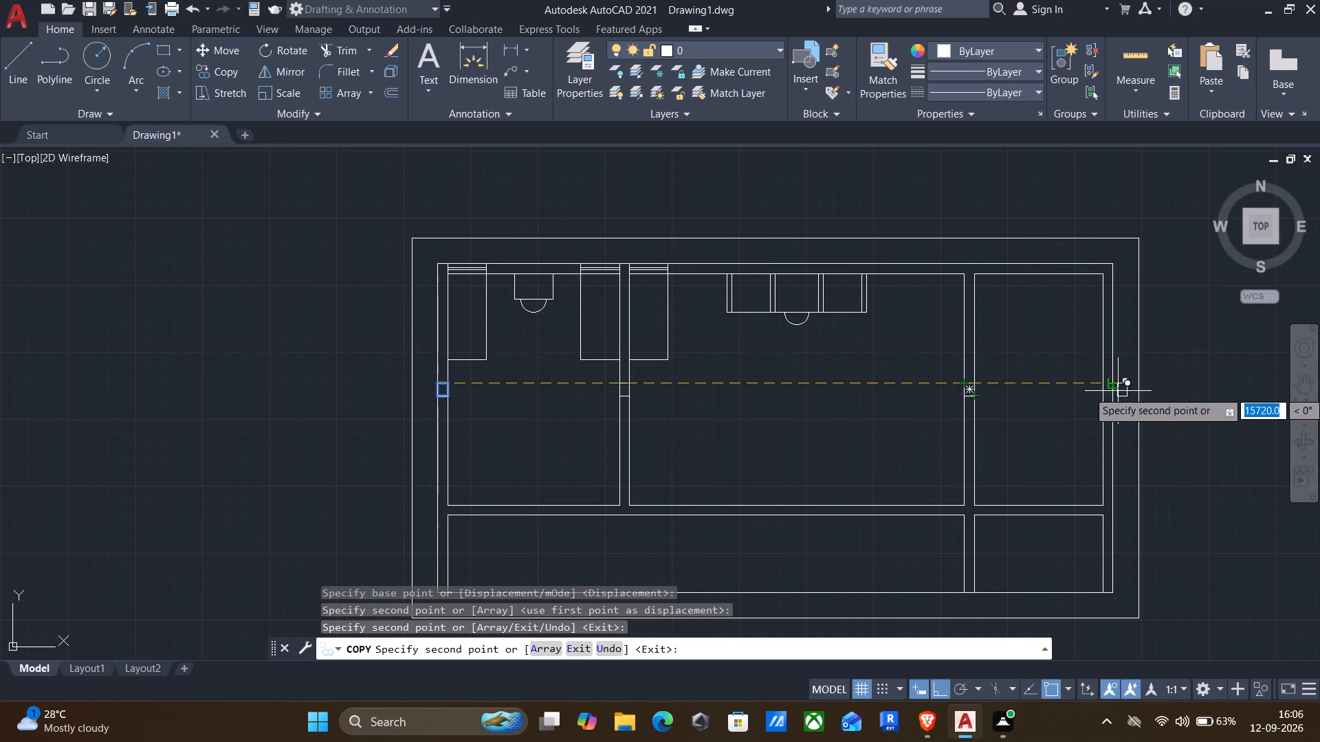
scroll(1105, 390, "up", 3)
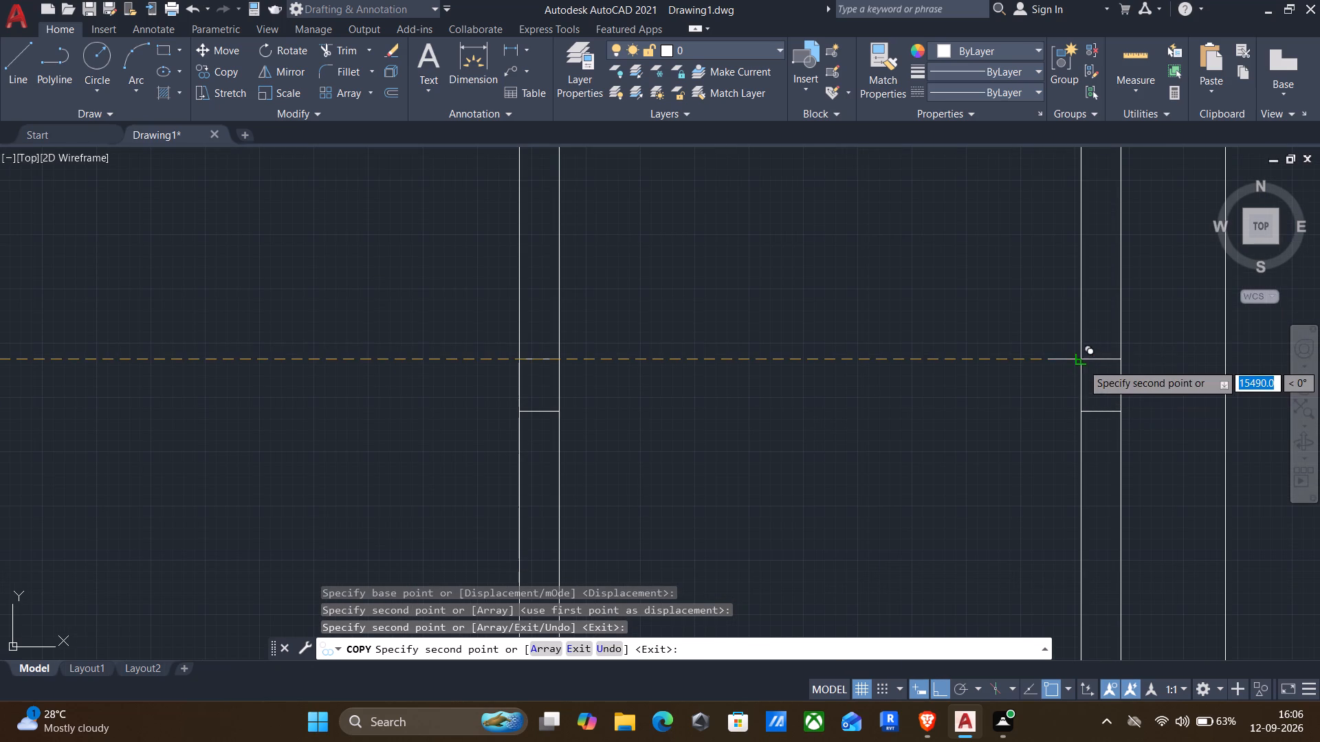
left_click(1081, 360)
scroll(1046, 401, "down", 2)
key("Escape")
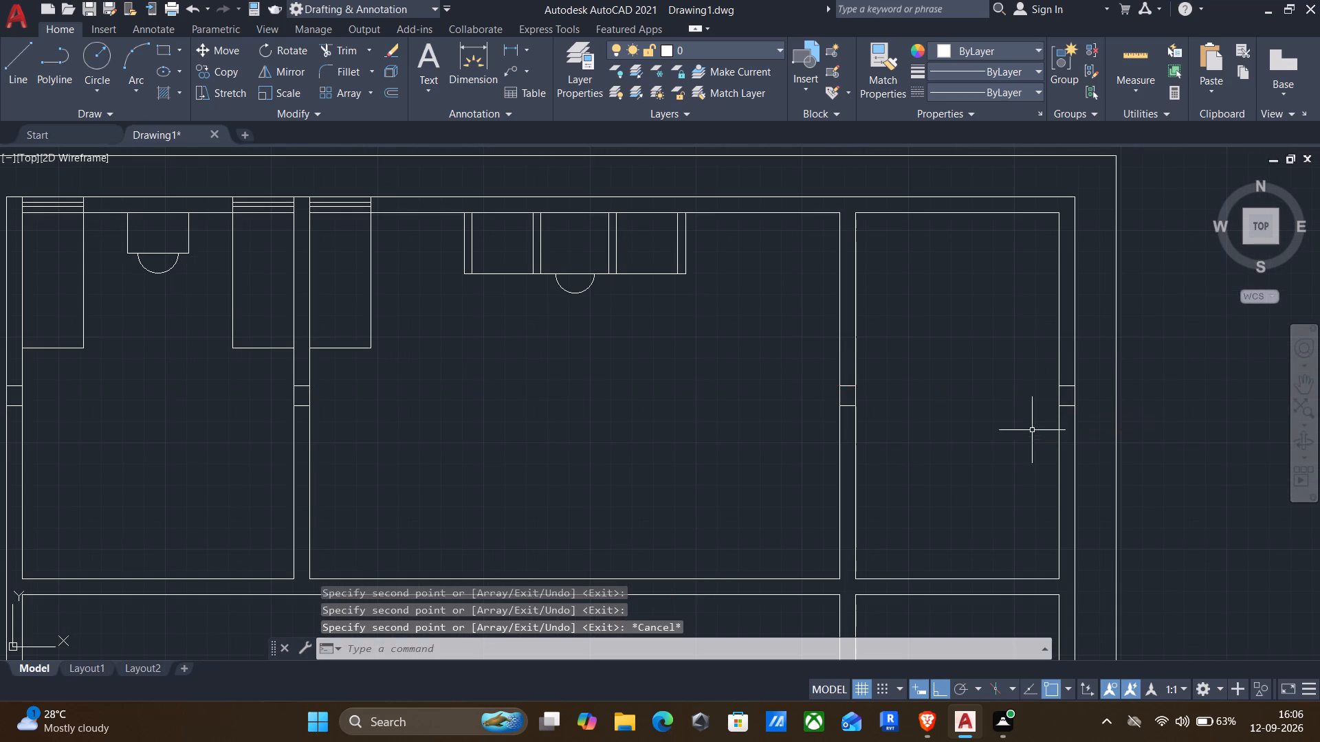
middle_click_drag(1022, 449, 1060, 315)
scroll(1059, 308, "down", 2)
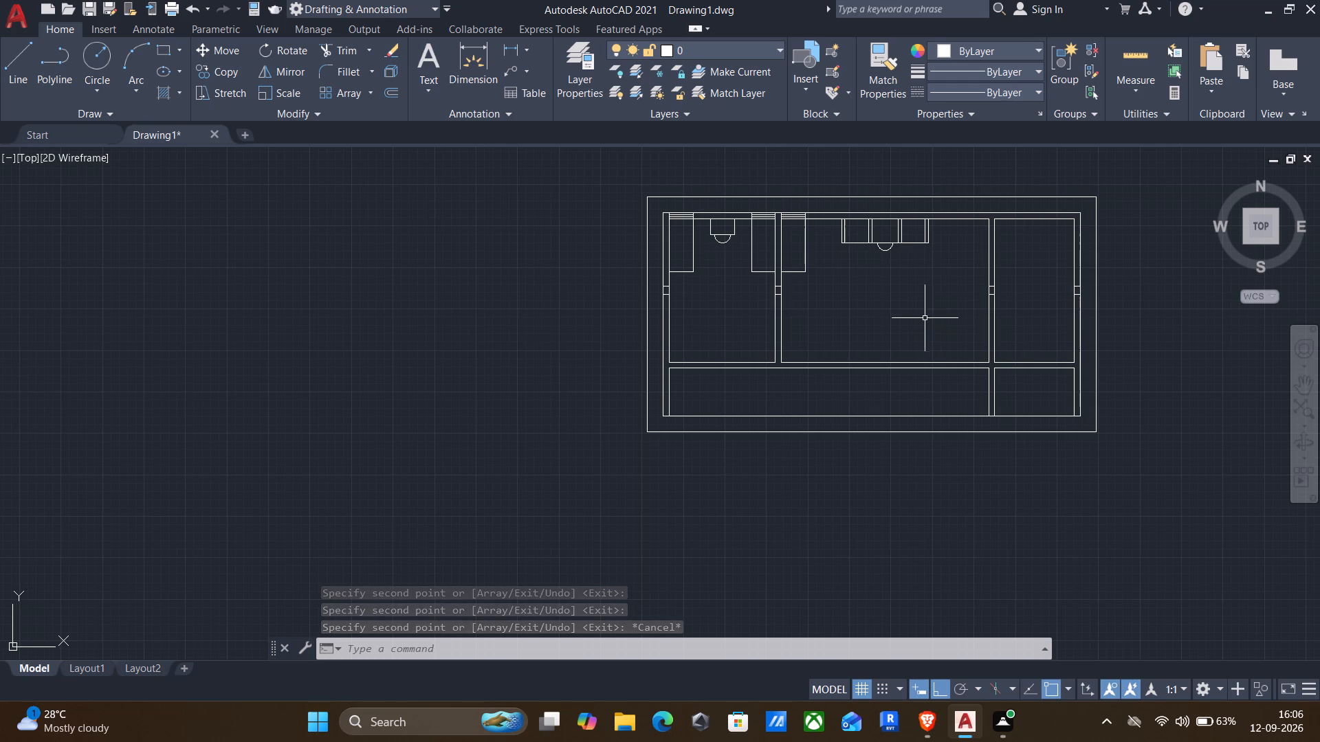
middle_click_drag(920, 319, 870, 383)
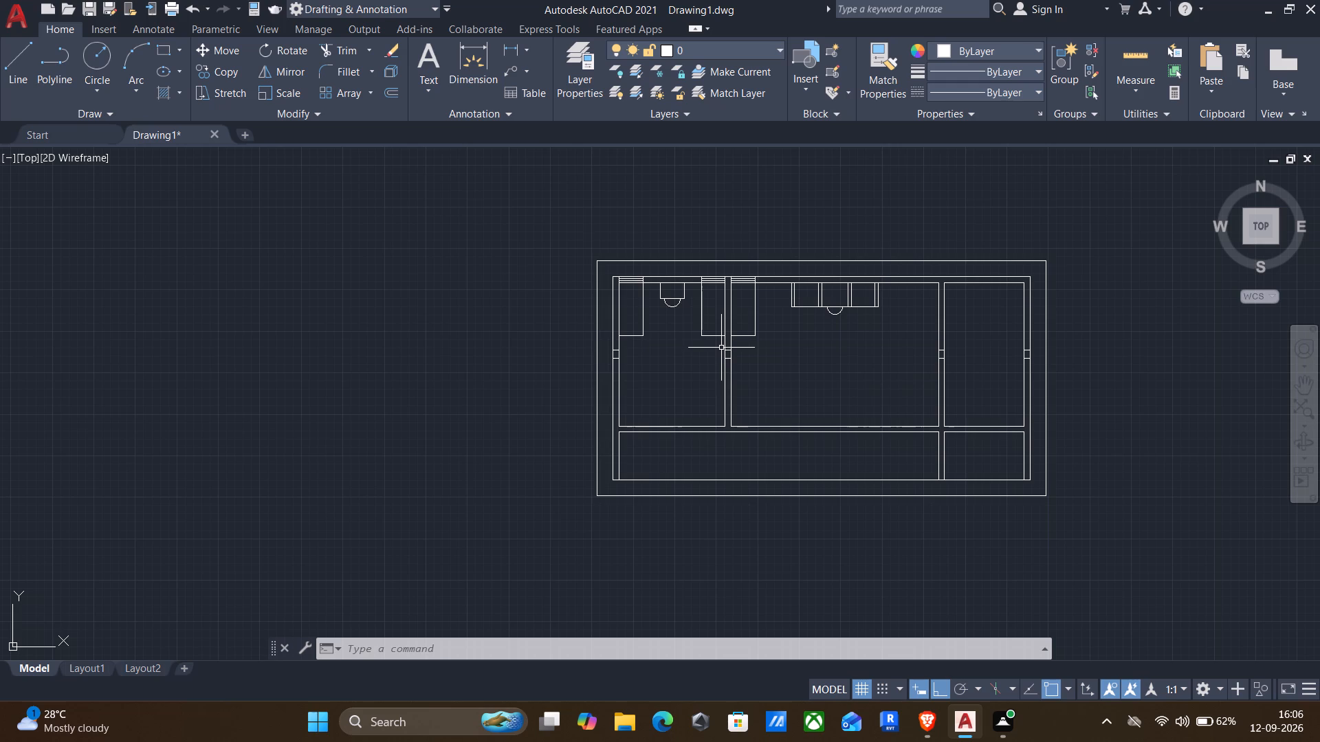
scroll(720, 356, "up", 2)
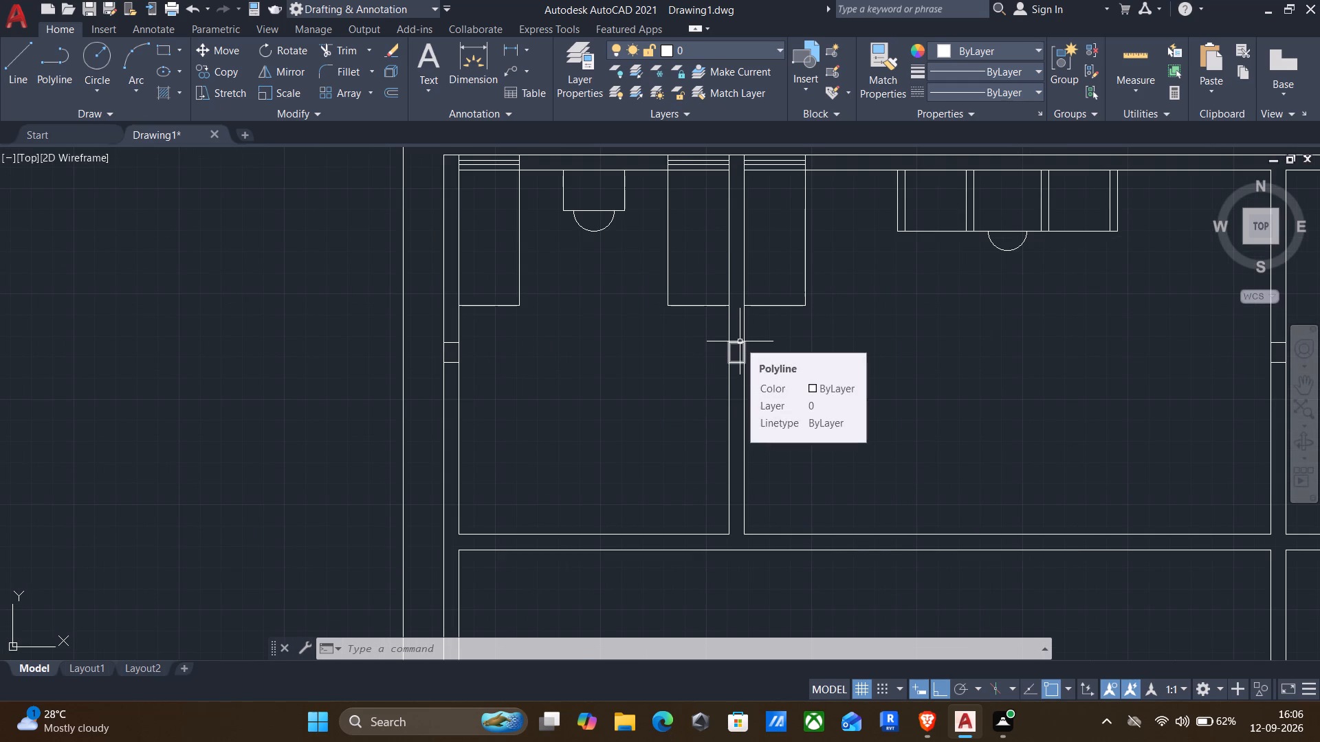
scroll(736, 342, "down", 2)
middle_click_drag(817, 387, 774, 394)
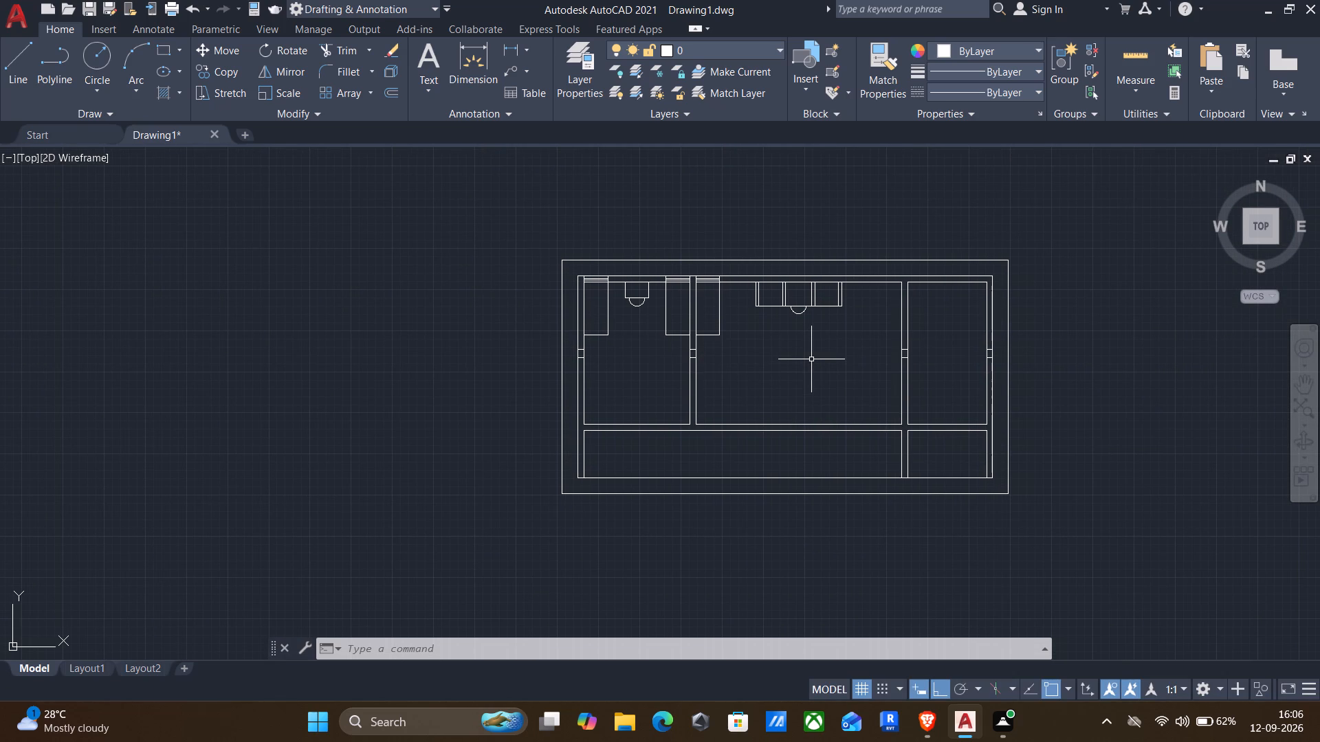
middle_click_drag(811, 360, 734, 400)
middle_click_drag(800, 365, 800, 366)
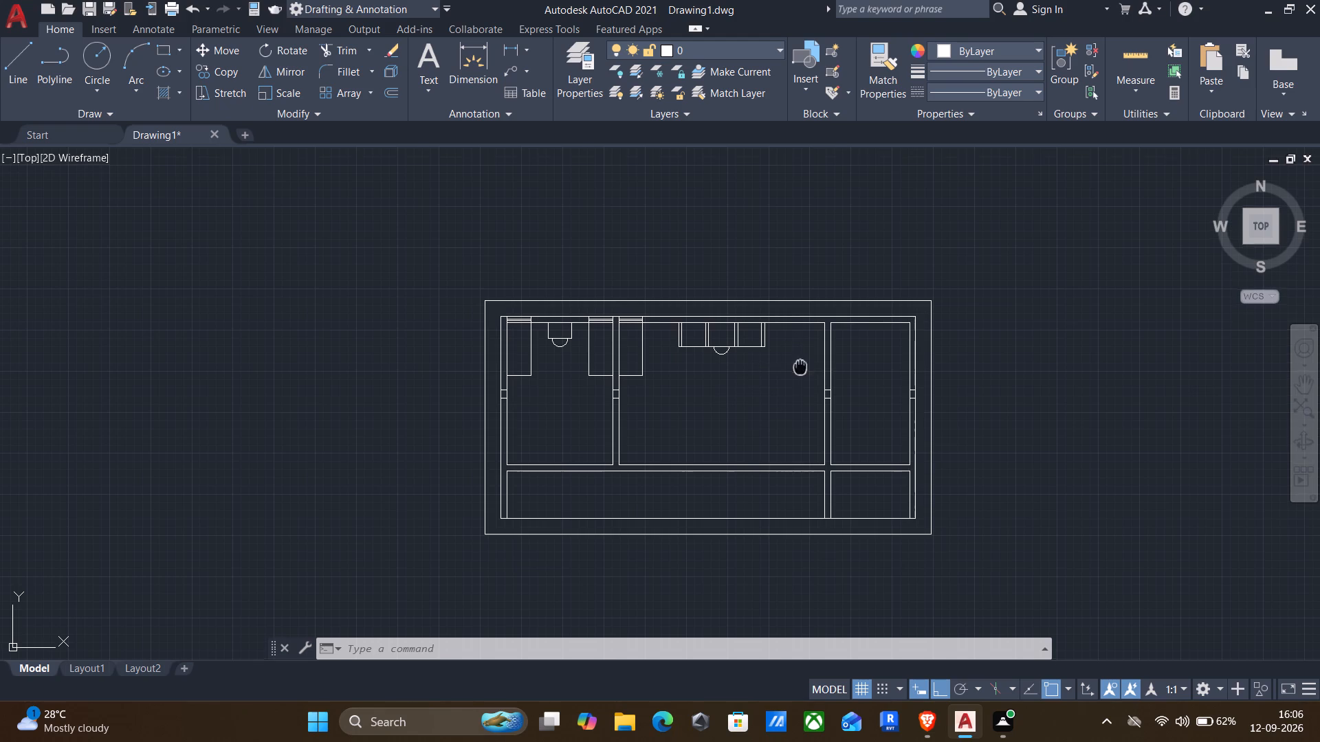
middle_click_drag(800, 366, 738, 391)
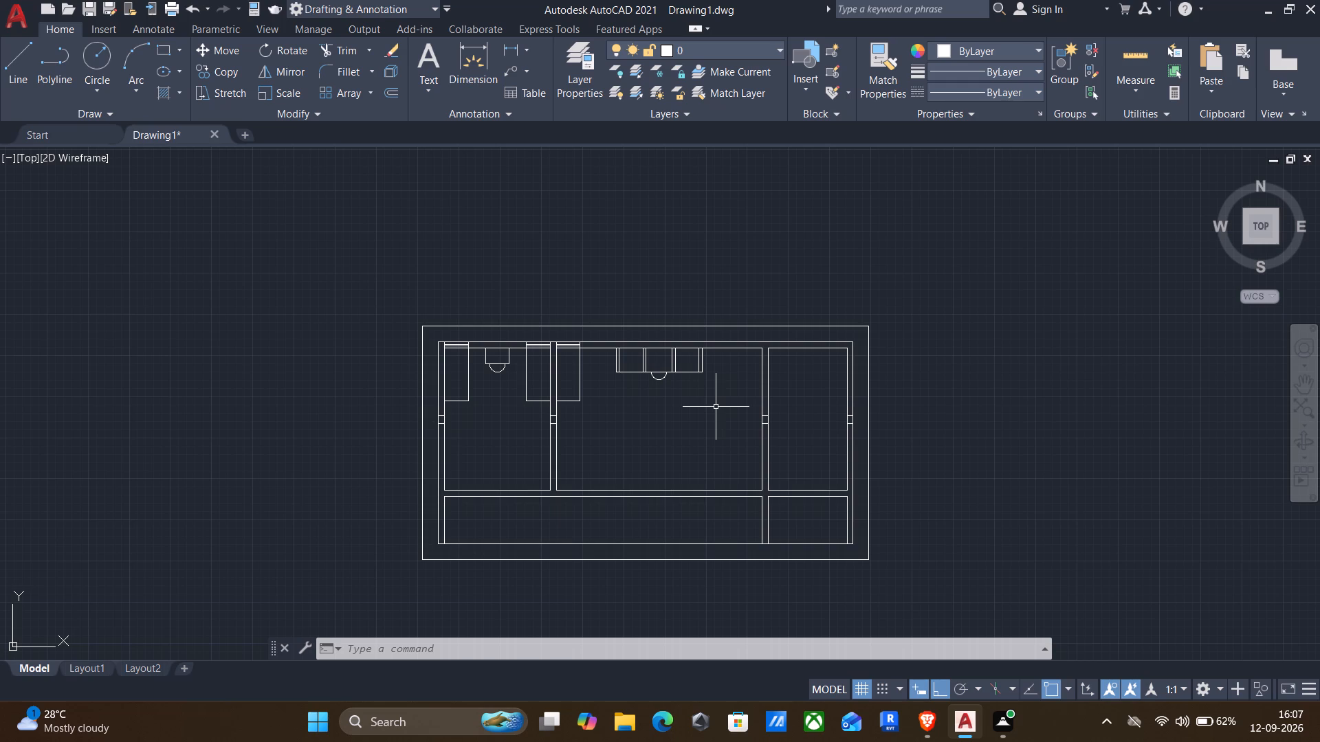
Extend the upper-right room's west face line up to the north wall's outer face.
middle_click_drag(716, 407, 685, 451)
type("ex")
key("Return")
scroll(762, 387, "up", 3)
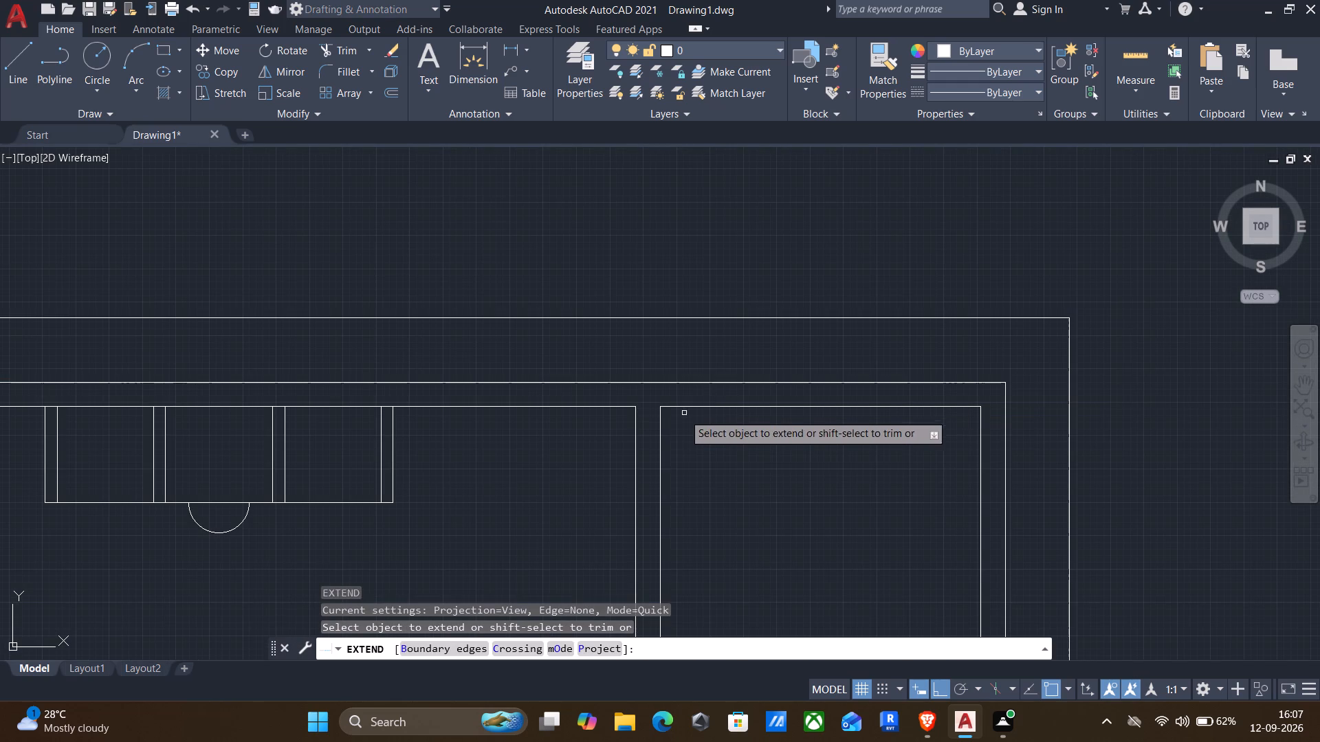
left_click(661, 436)
scroll(624, 430, "down", 2)
middle_click_drag(589, 508, 619, 502)
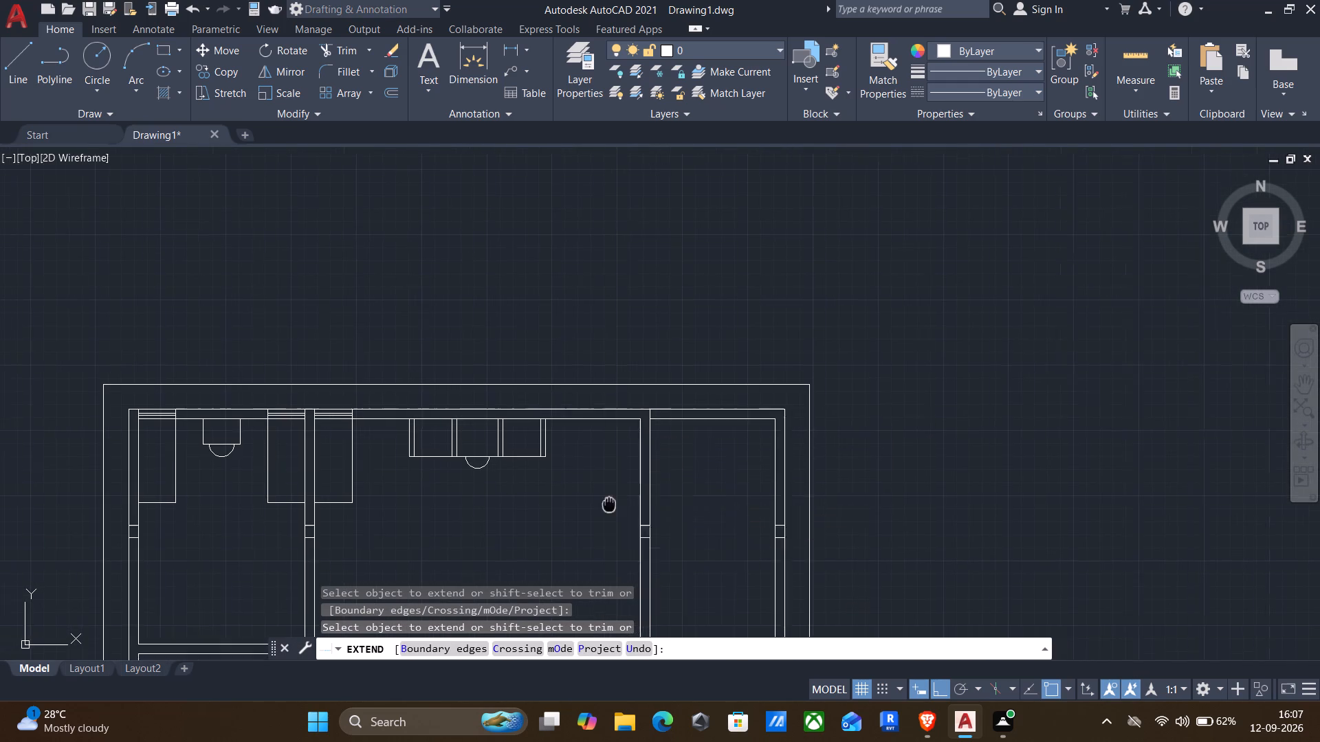
middle_click_drag(619, 502, 651, 493)
key("Escape")
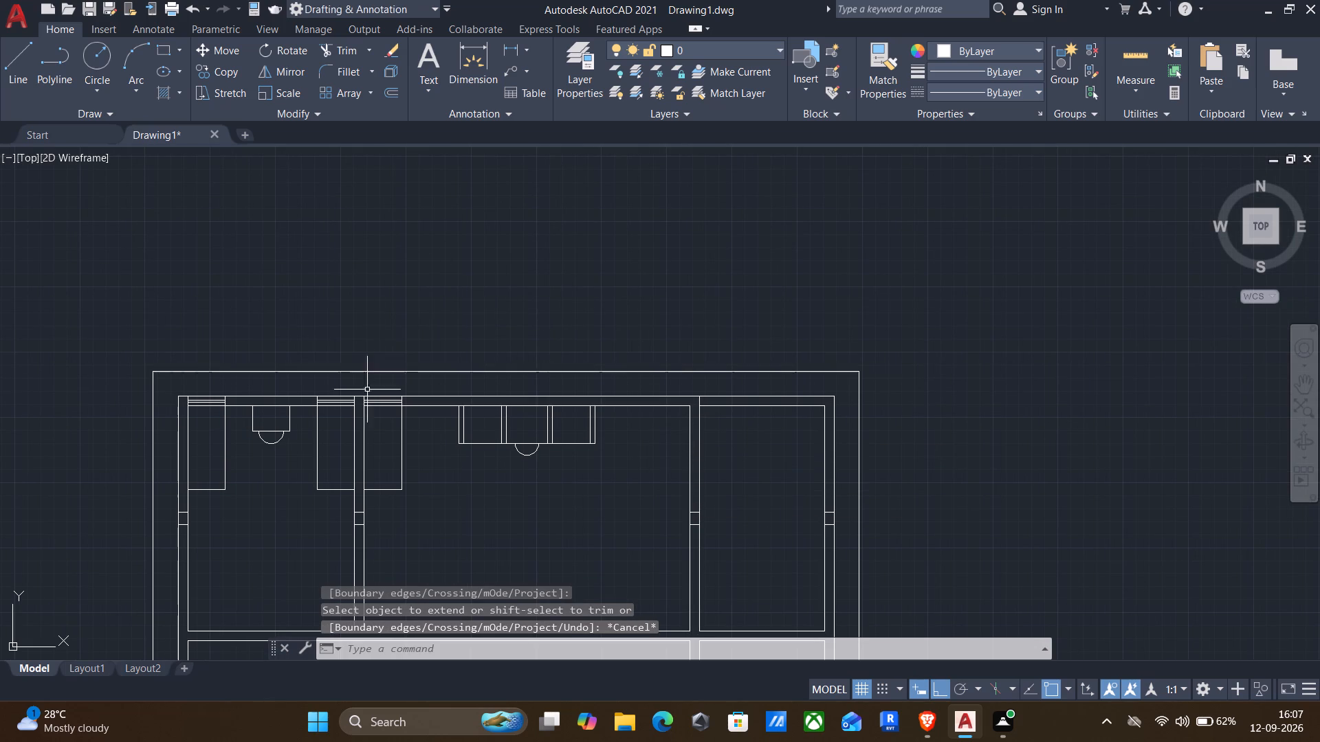
Copy the window and tall rectangle beside the middle room's west partition, using the window's top-right corner as base point.
scroll(366, 391, "up", 2)
left_click(346, 385)
scroll(423, 494, "down", 1)
middle_click_drag(461, 549, 491, 451)
left_click(478, 506)
key("c")
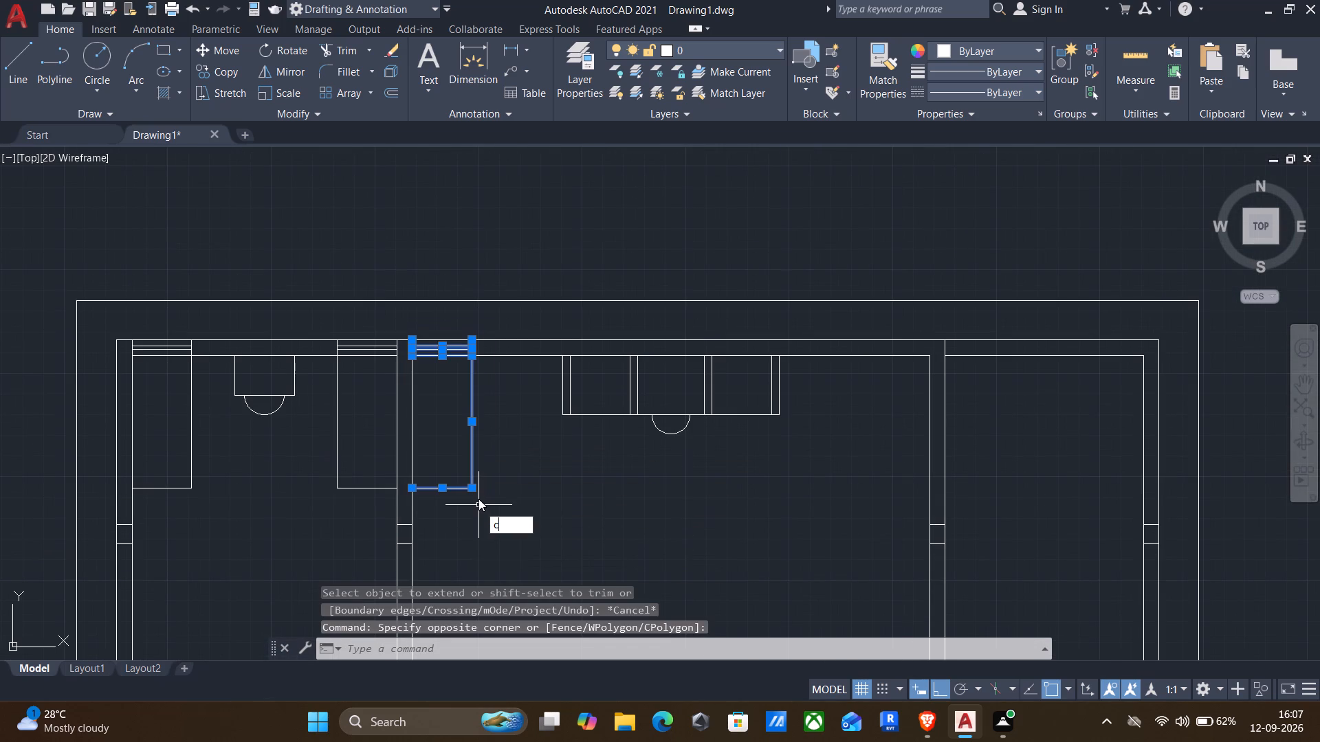
key("o")
key("Return")
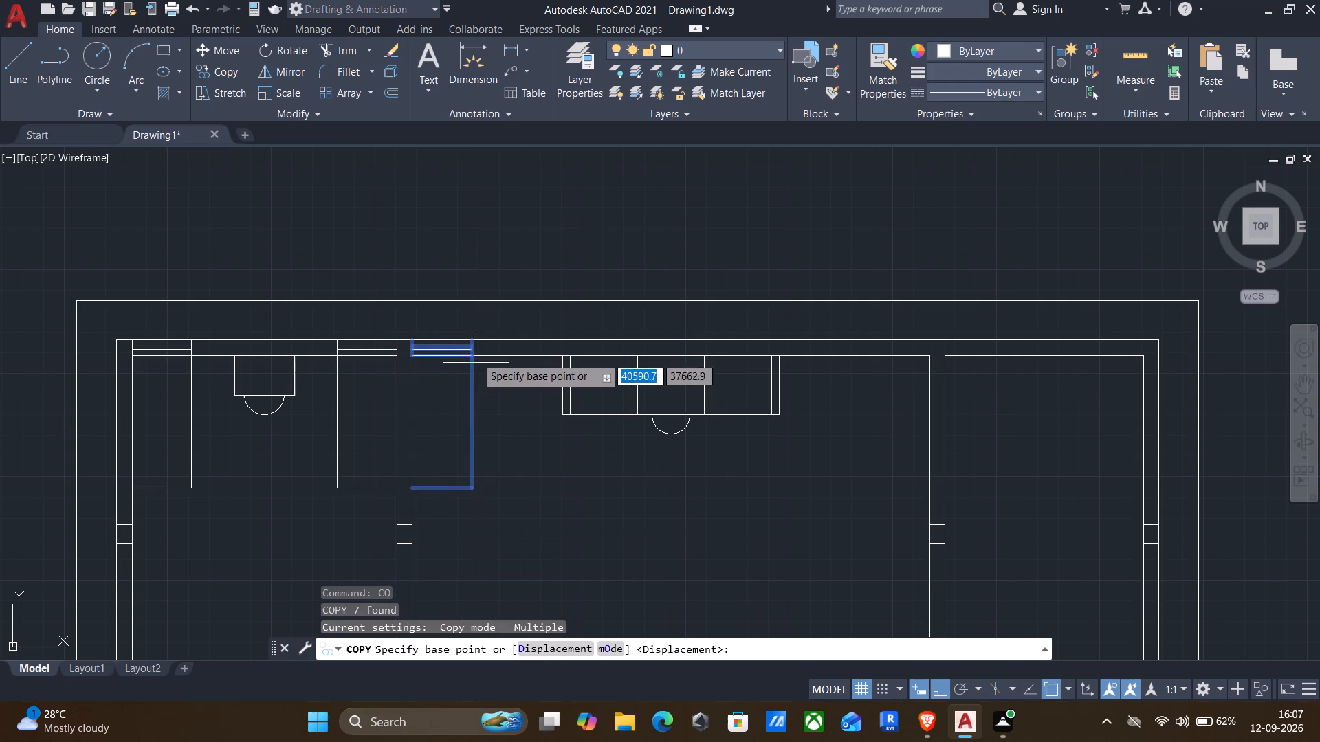
left_click(471, 337)
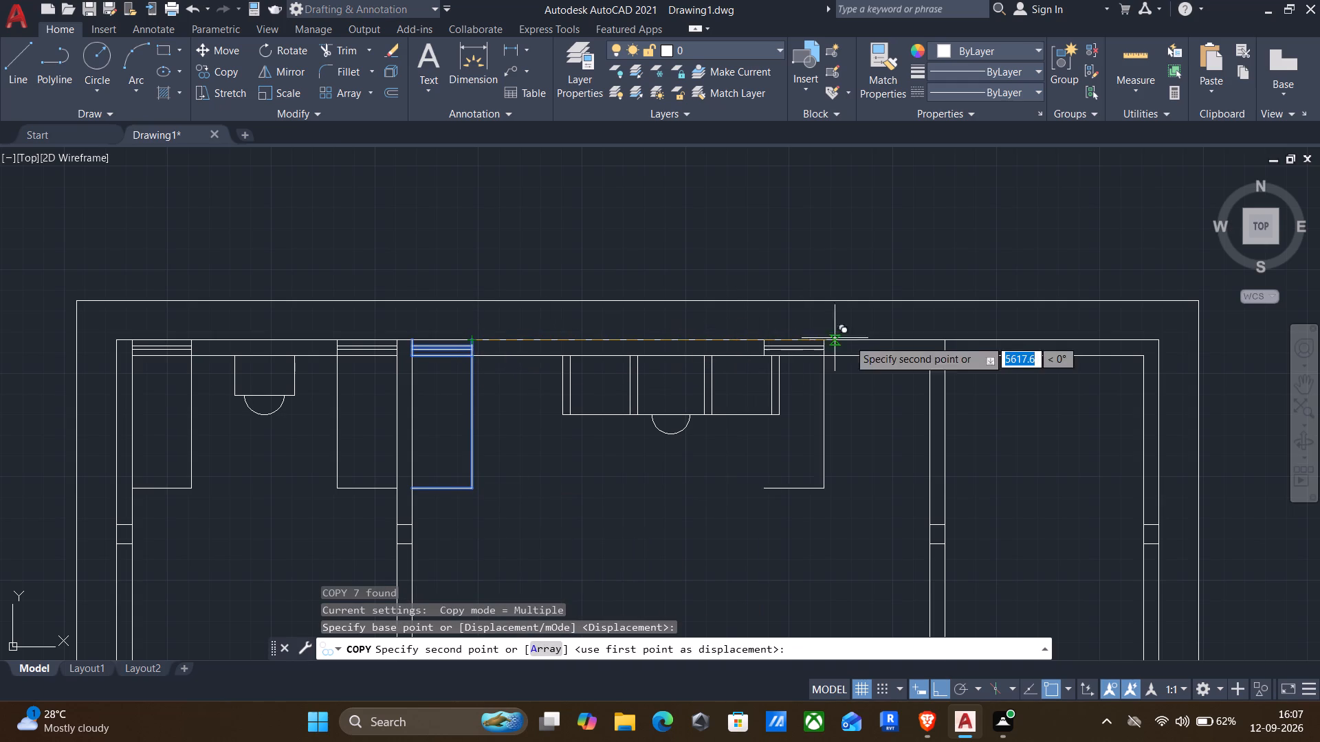
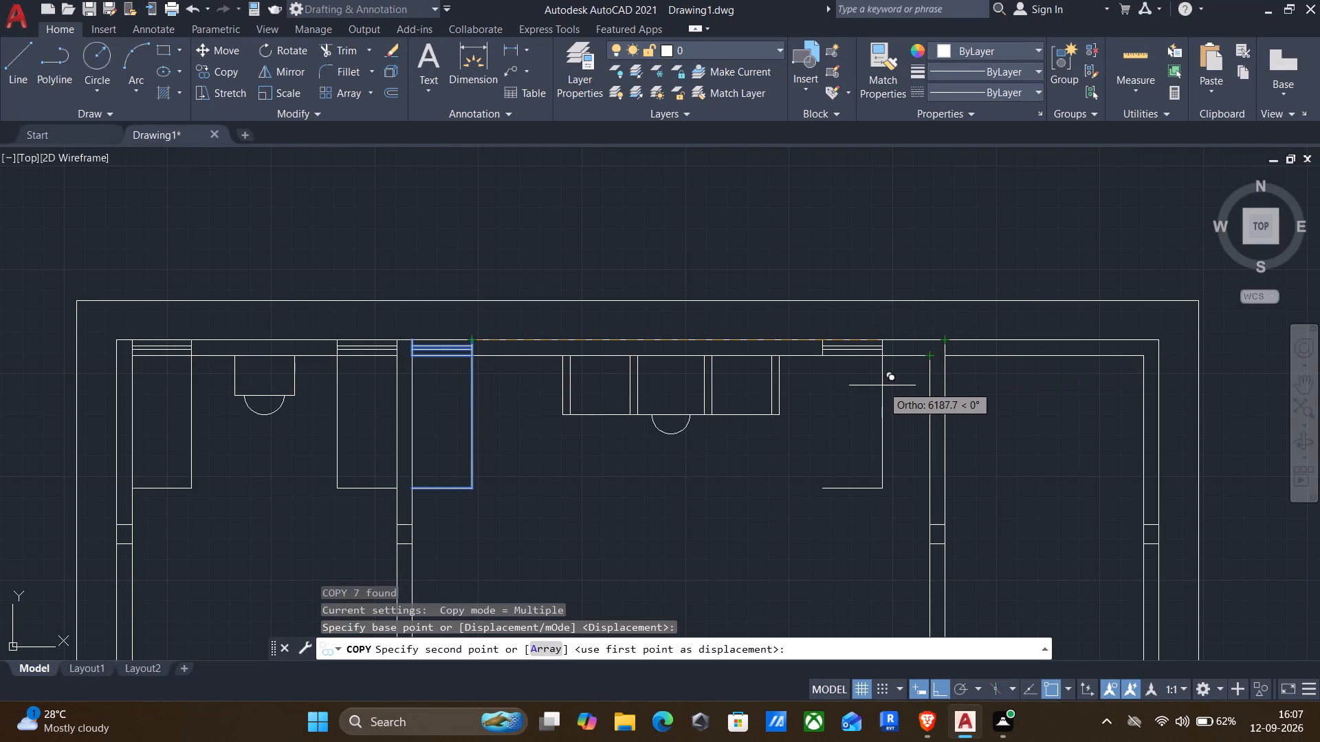
Extend the middle room's east face line up to the north wall's outer face.
key("Escape")
type("ec")
key("BackSpace")
key("x")
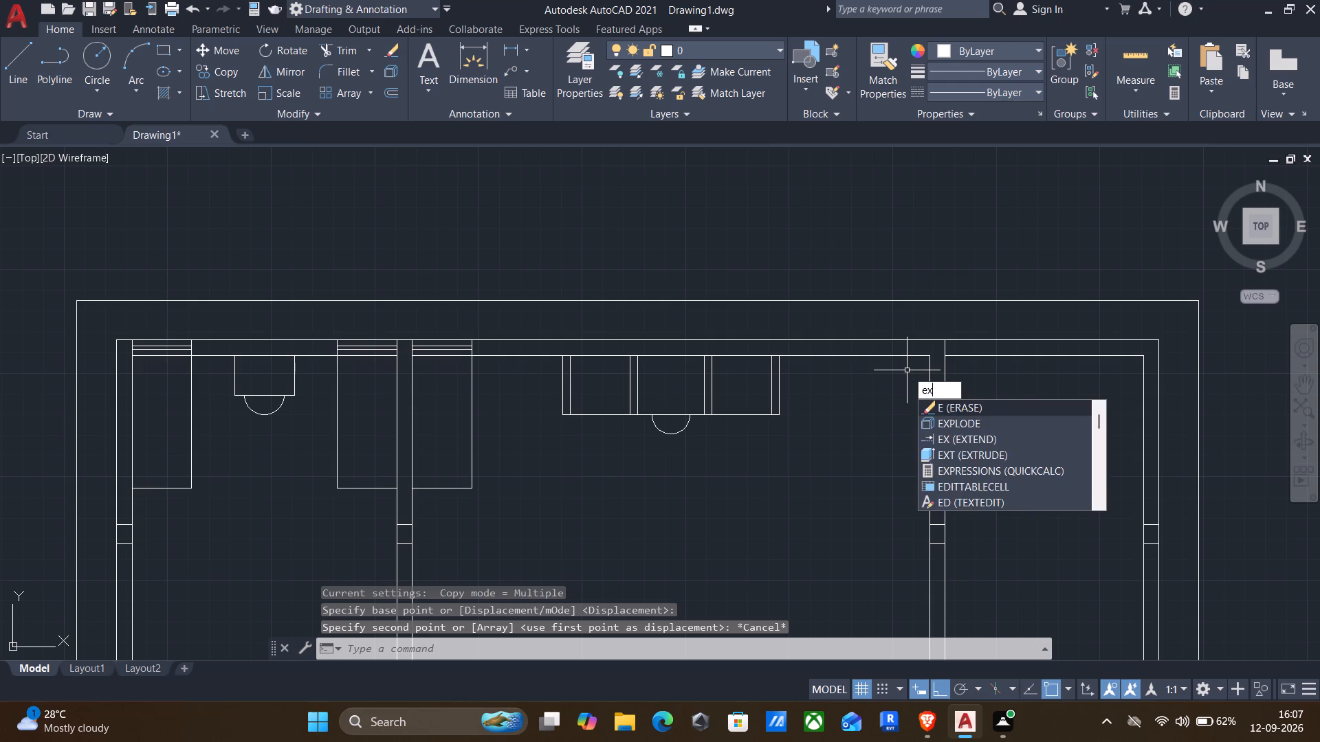
key("Return")
left_click(929, 373)
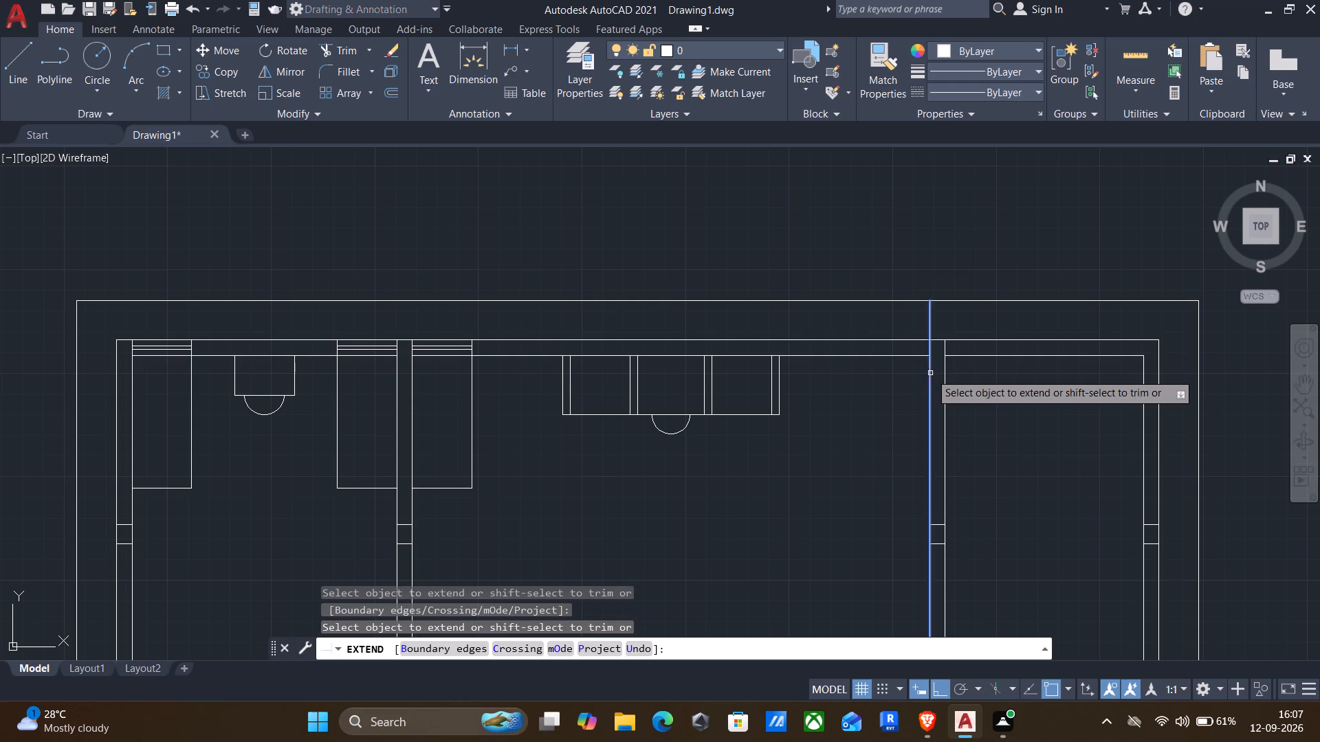
key("Return")
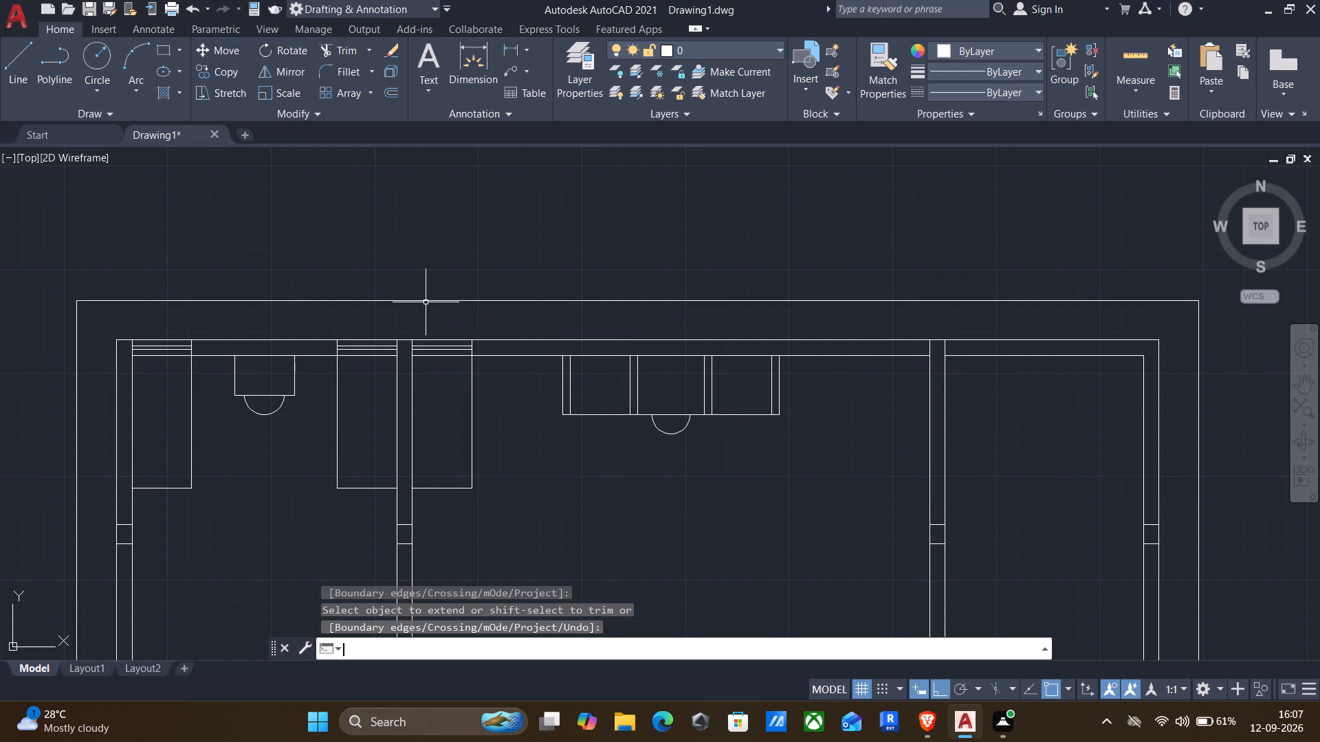
Copy the window and tall rectangle from the middle room's northwest corner to its northeast corner, using the window's top-right corner as base point.
key("Up")
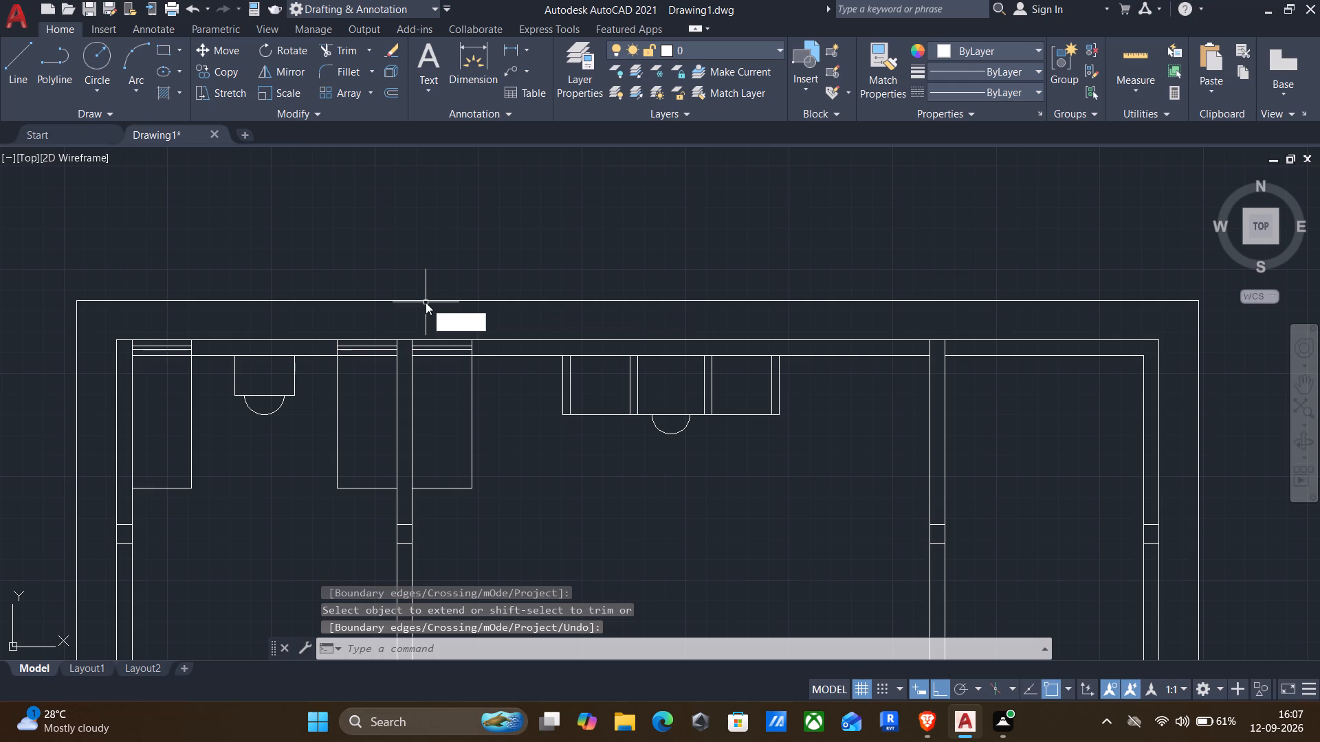
key("Up")
key("Return")
left_click(407, 322)
left_click(488, 515)
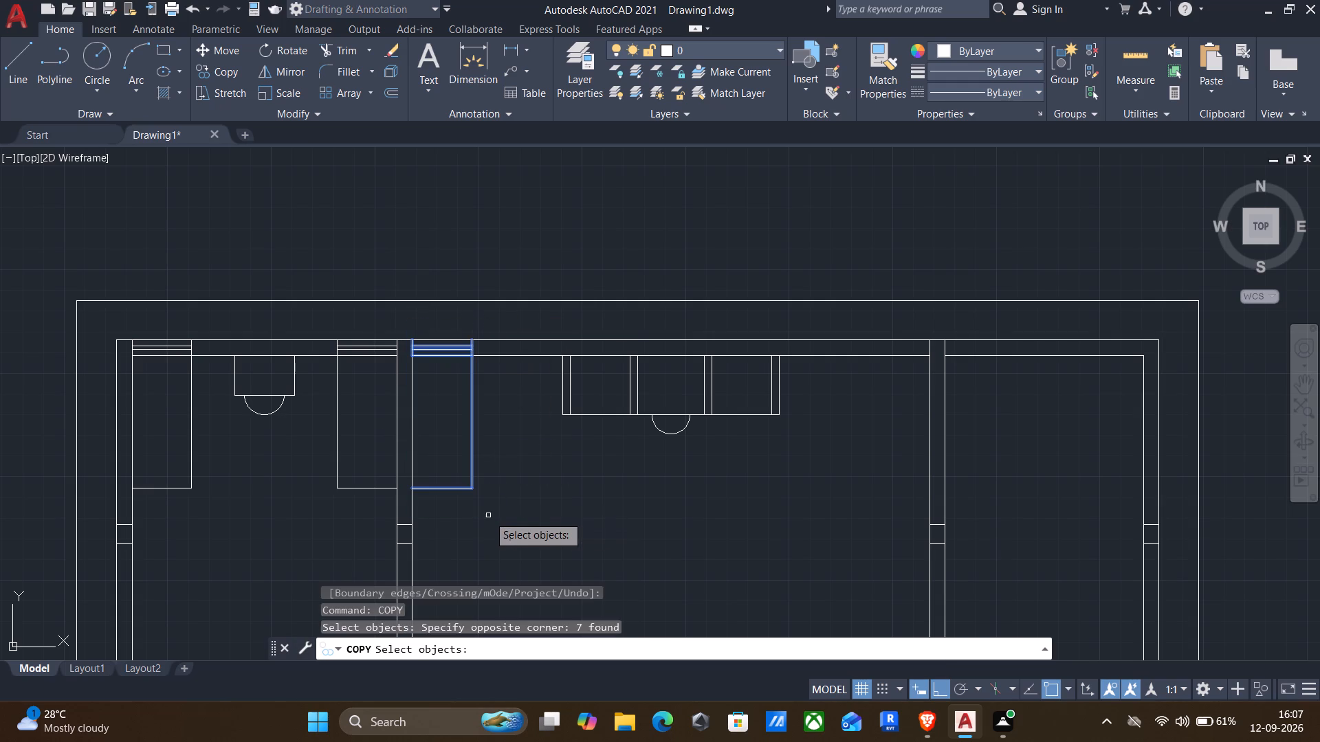
key("Return")
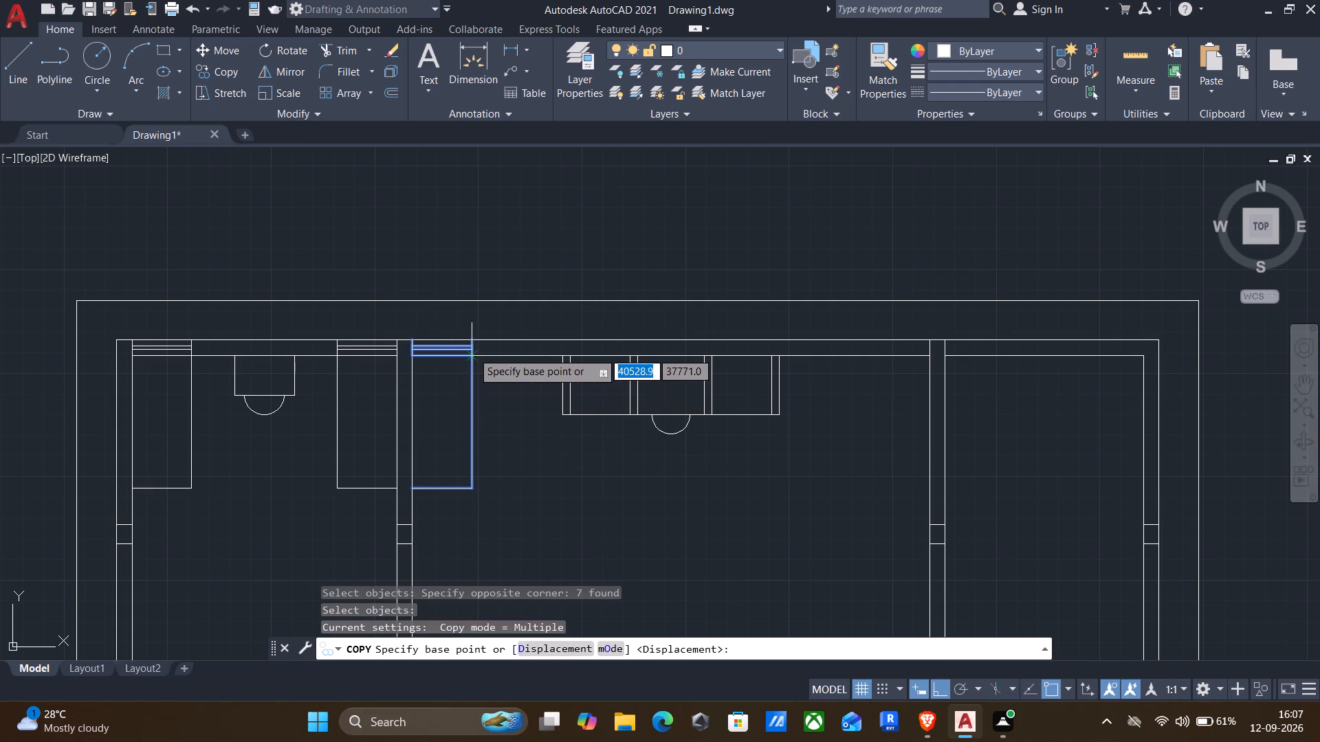
left_click(472, 338)
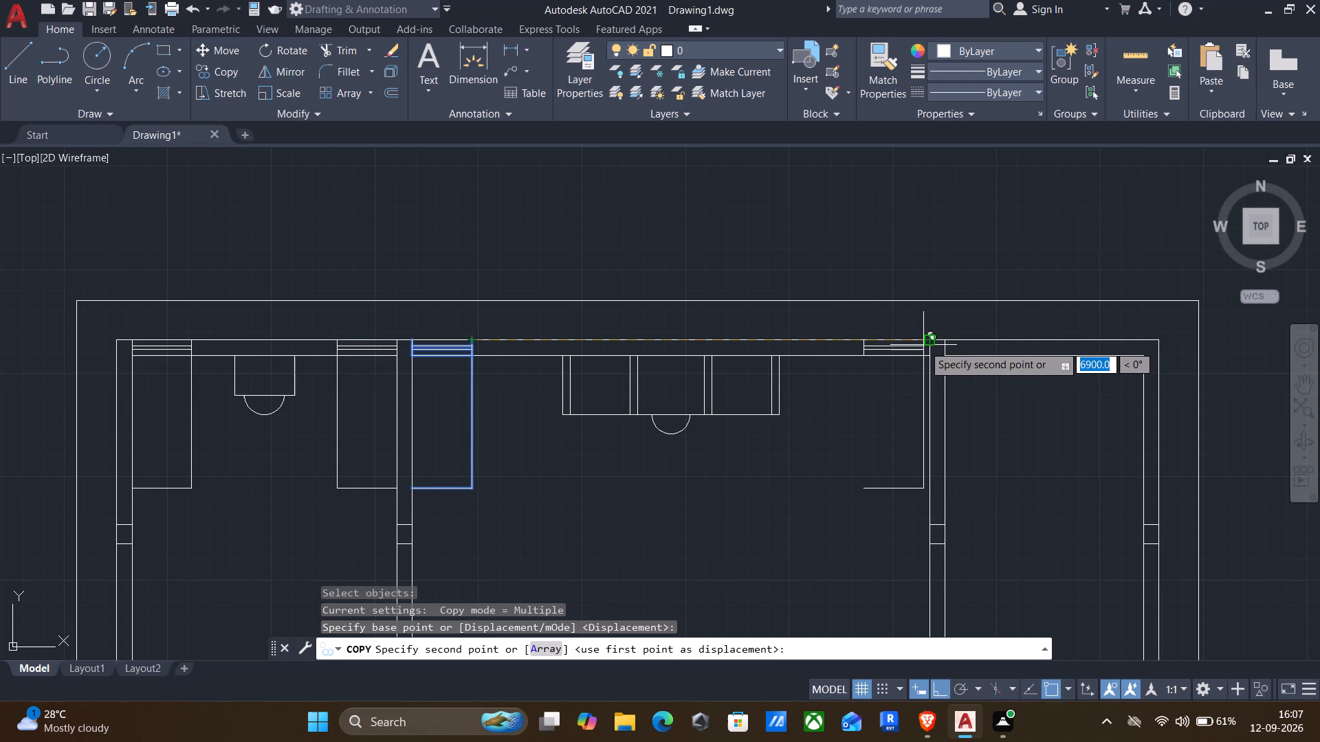
scroll(927, 350, "up", 2)
left_click(926, 324)
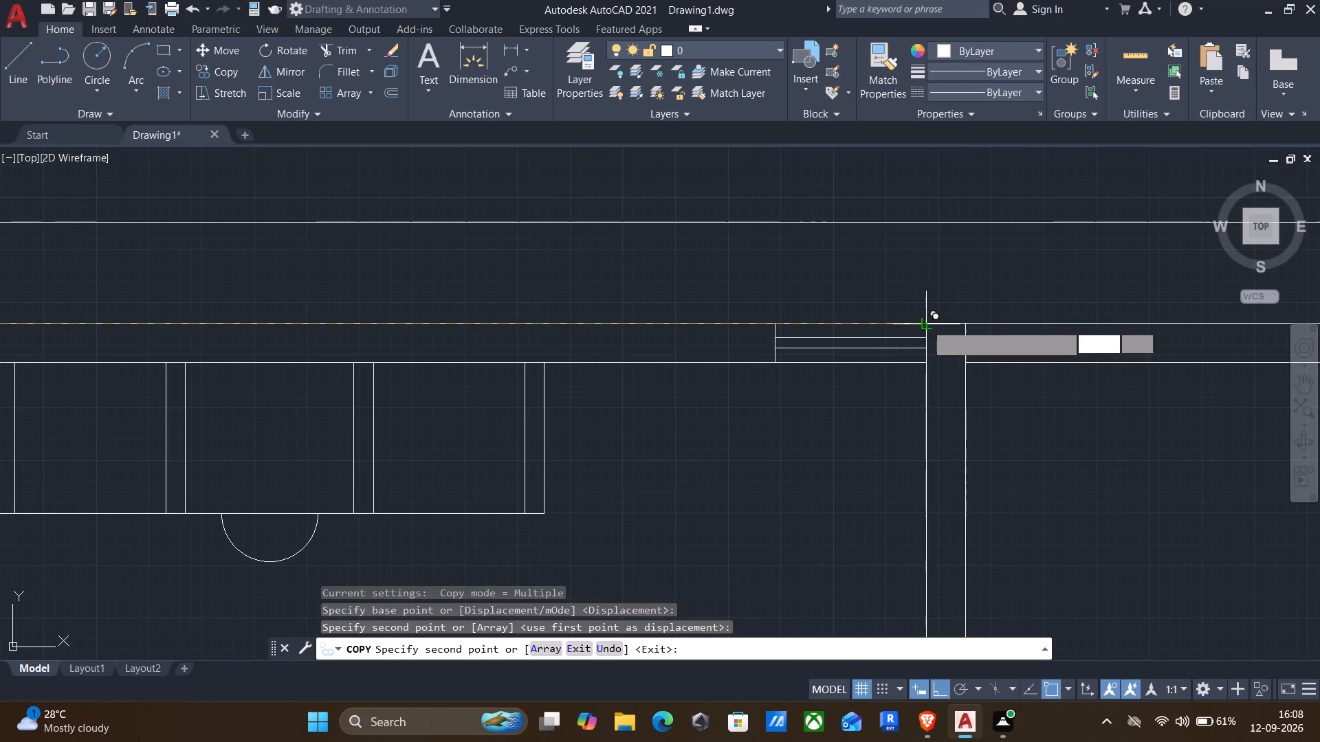
scroll(823, 381, "down", 2)
middle_click_drag(806, 405, 858, 304)
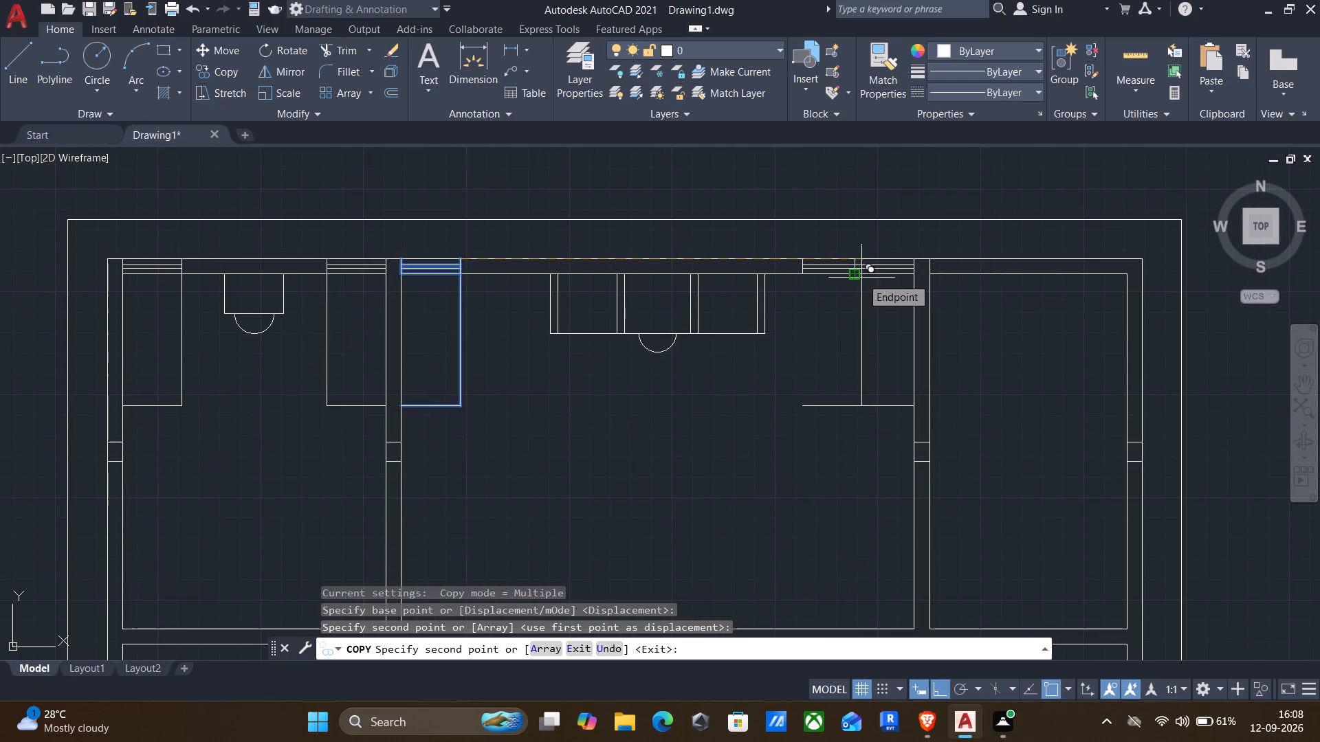
key("Escape")
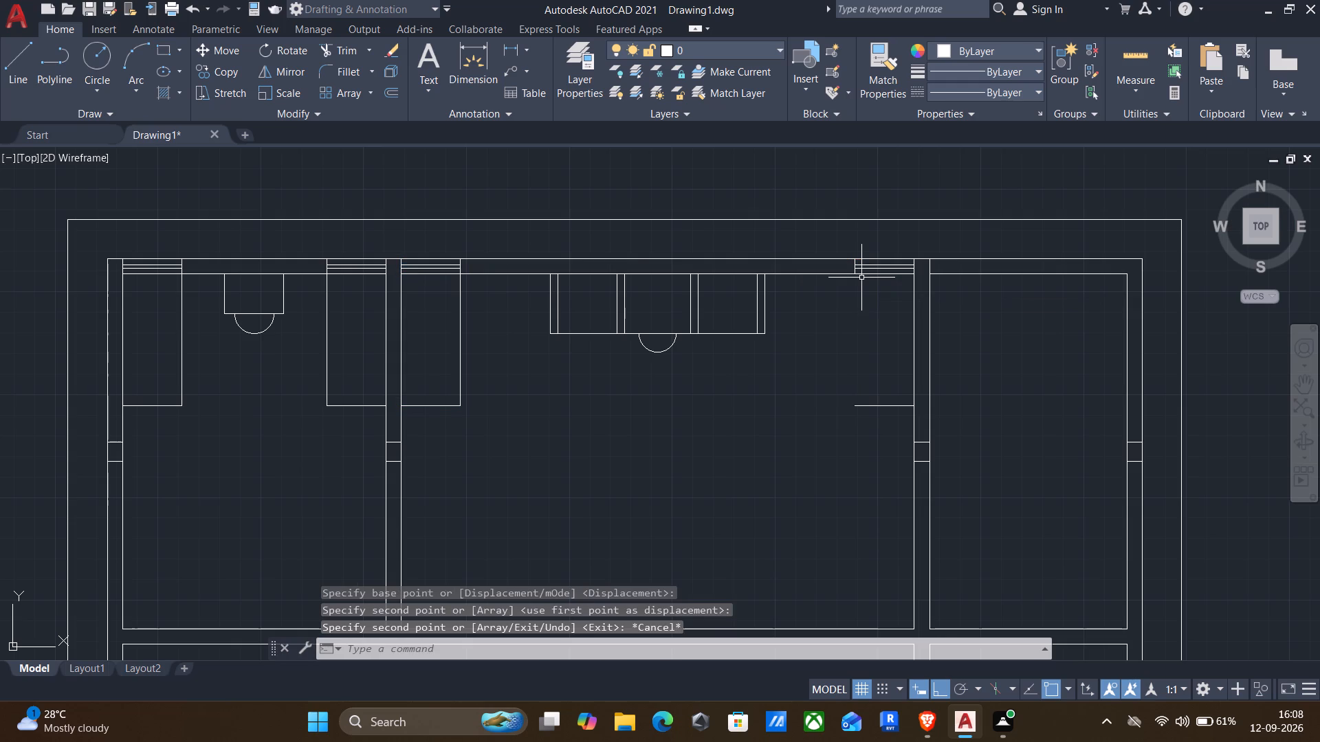
Draw a vertical line closing the west side of the copied tall rectangle, up to the north wall's inner face.
key("l")
key("Return")
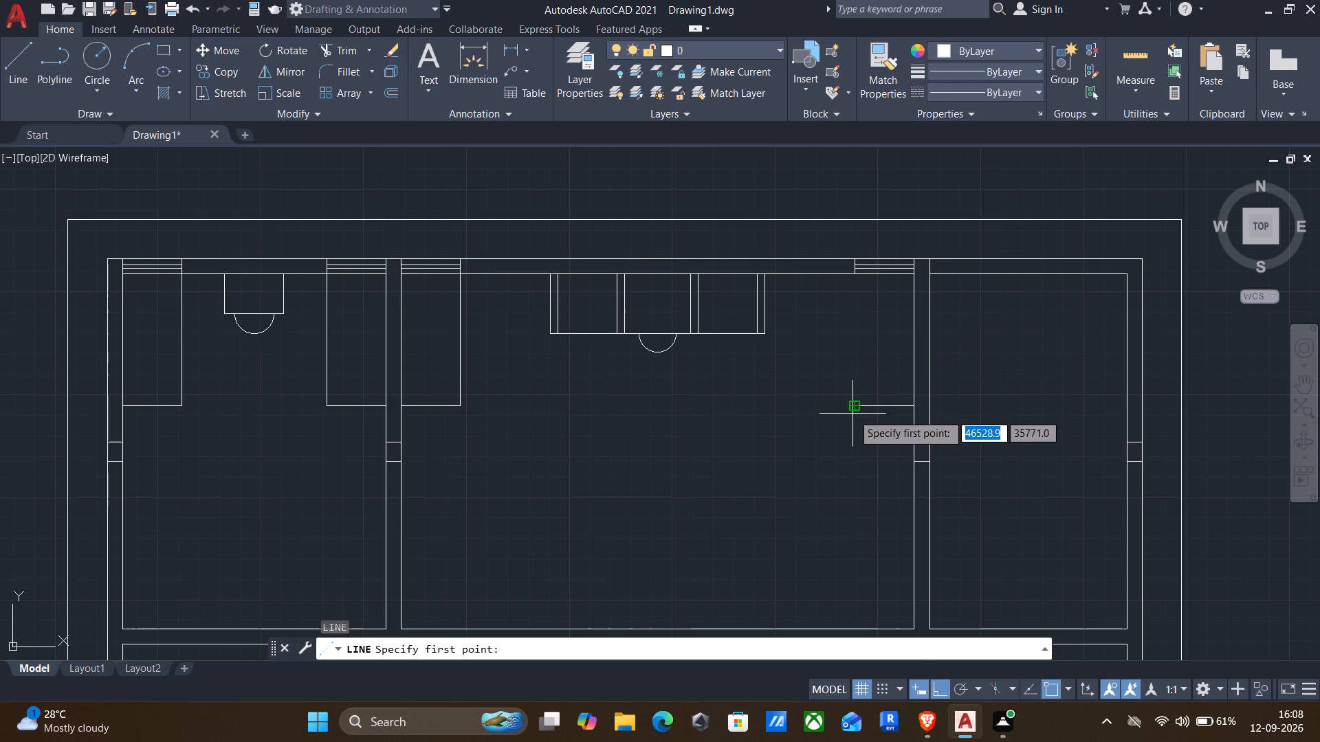
left_click_drag(851, 408, 851, 395)
scroll(855, 278, "up", 3)
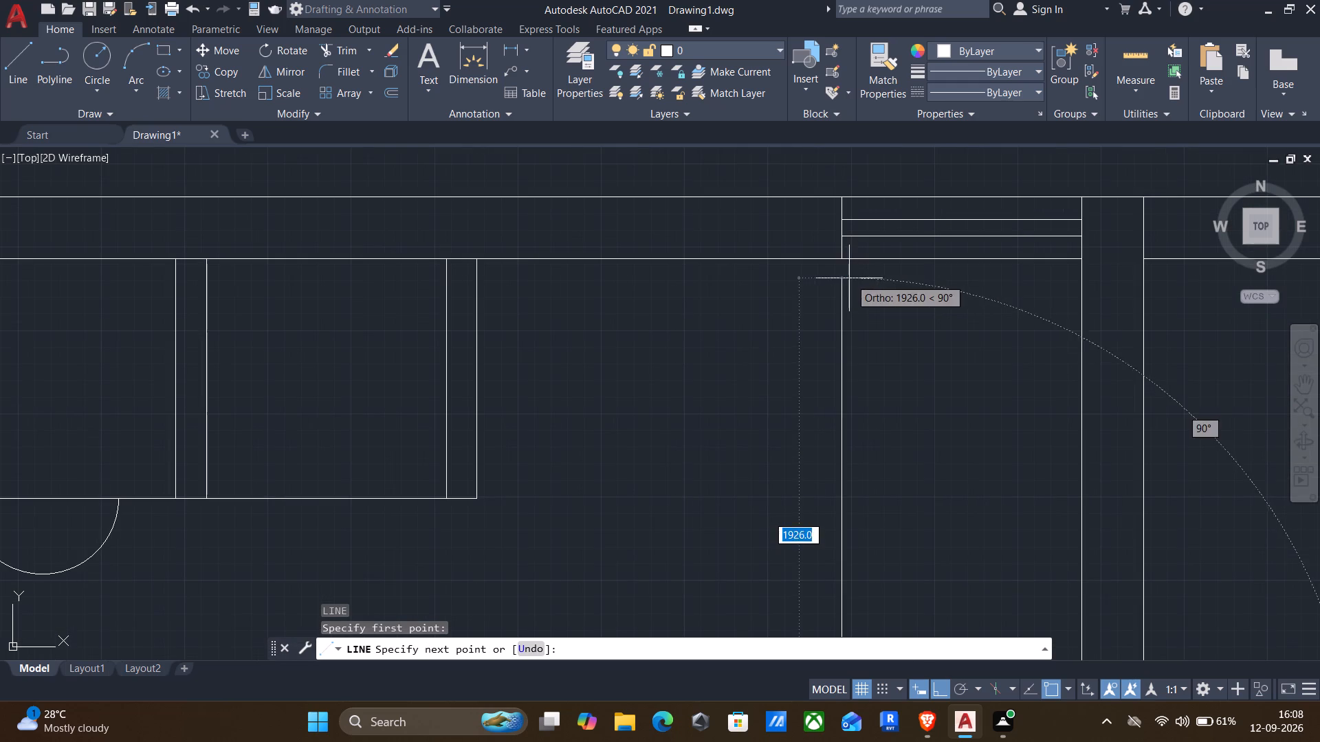
left_click(845, 254)
key("Return")
Draw a vertical line across the north wall's thickness at the west edge of the middle room's northeast window.
scroll(861, 325, "down", 2)
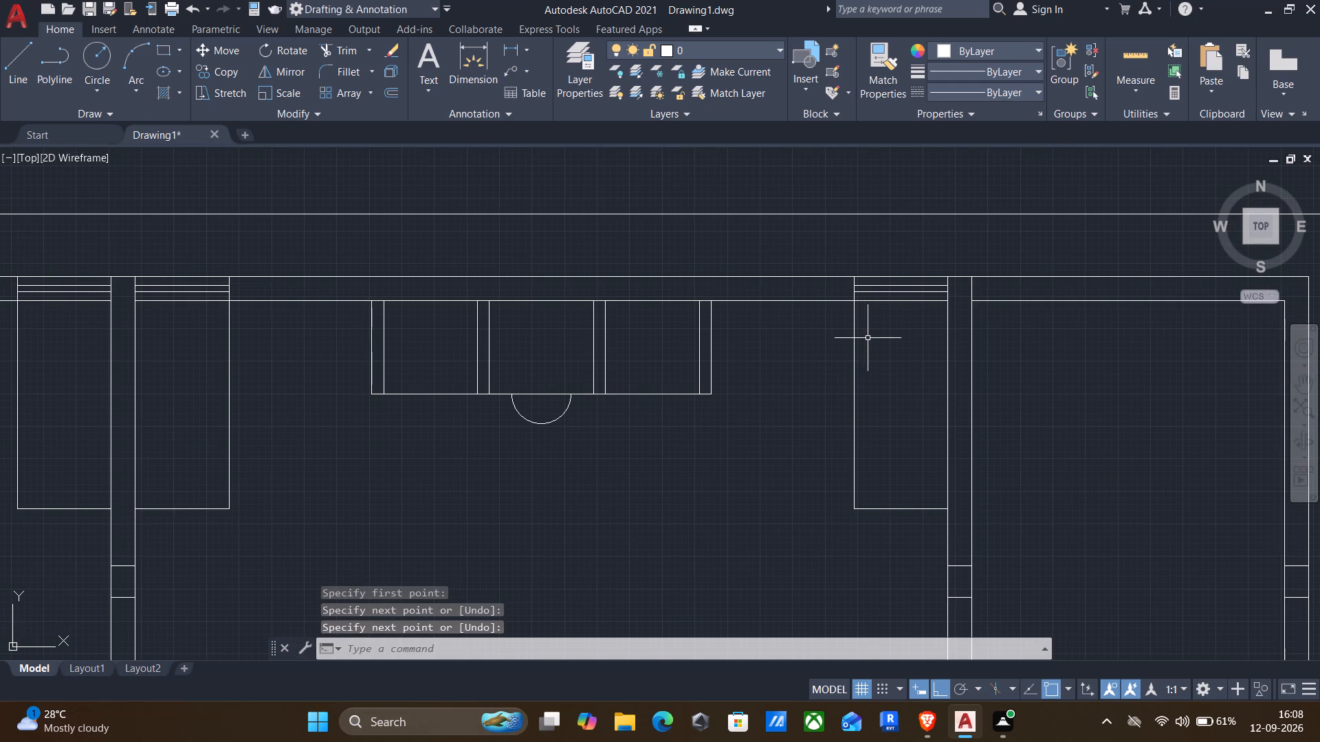
middle_click_drag(890, 371, 828, 394)
scroll(828, 392, "down", 1)
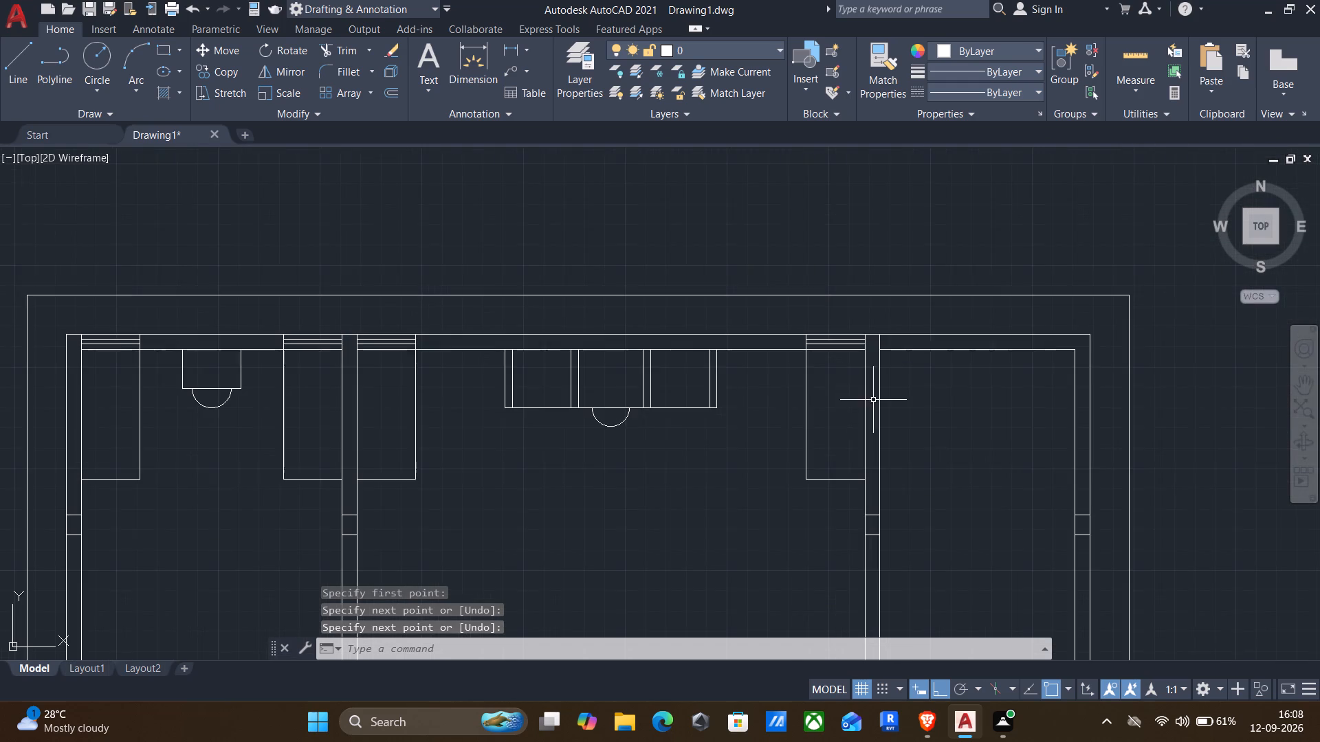
middle_click_drag(877, 400, 861, 352)
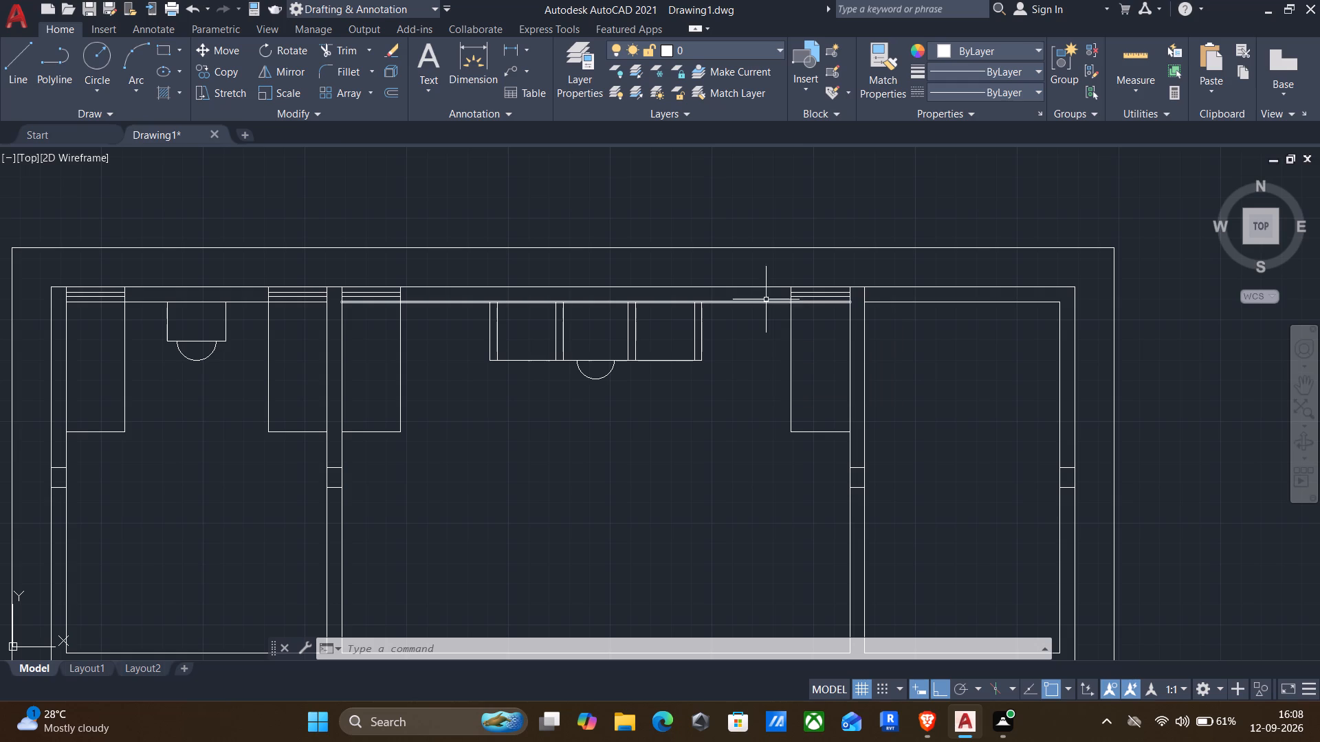
scroll(773, 312, "up", 1)
key("l")
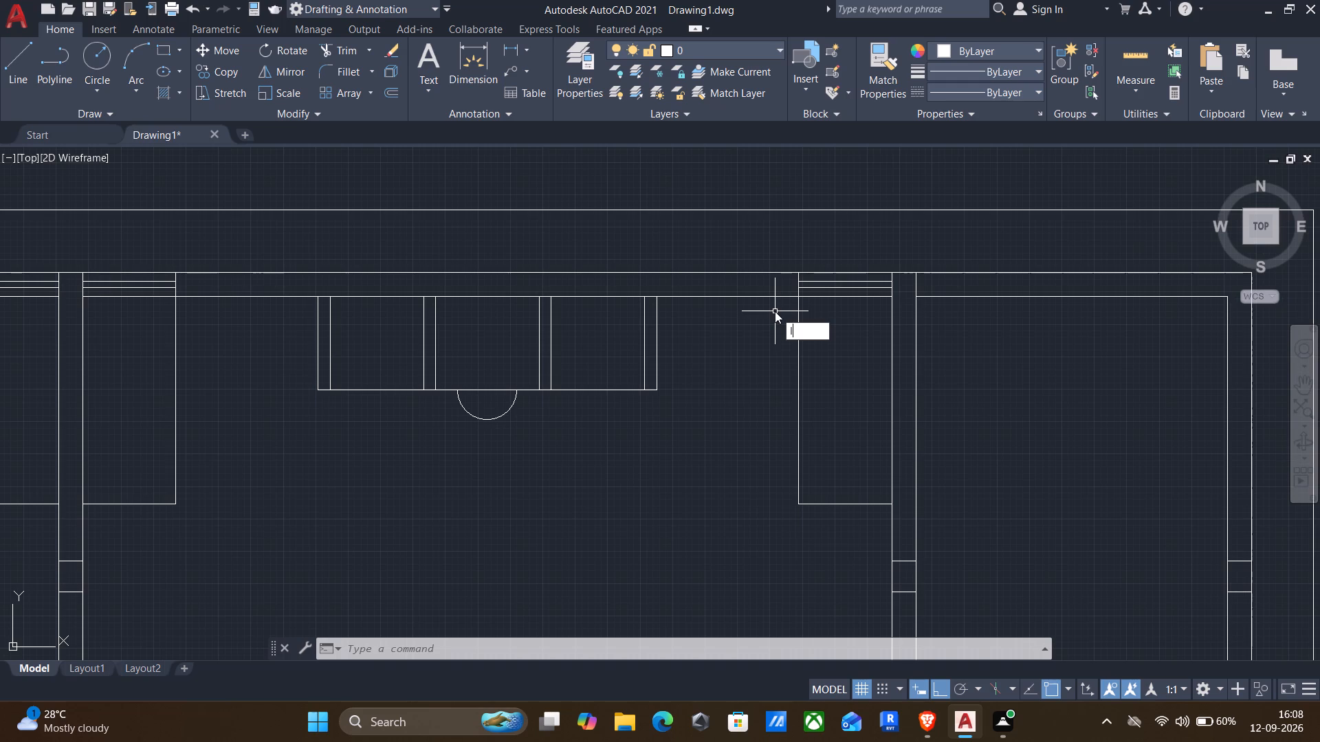
key("Return")
scroll(778, 309, "up", 2)
left_click(825, 225)
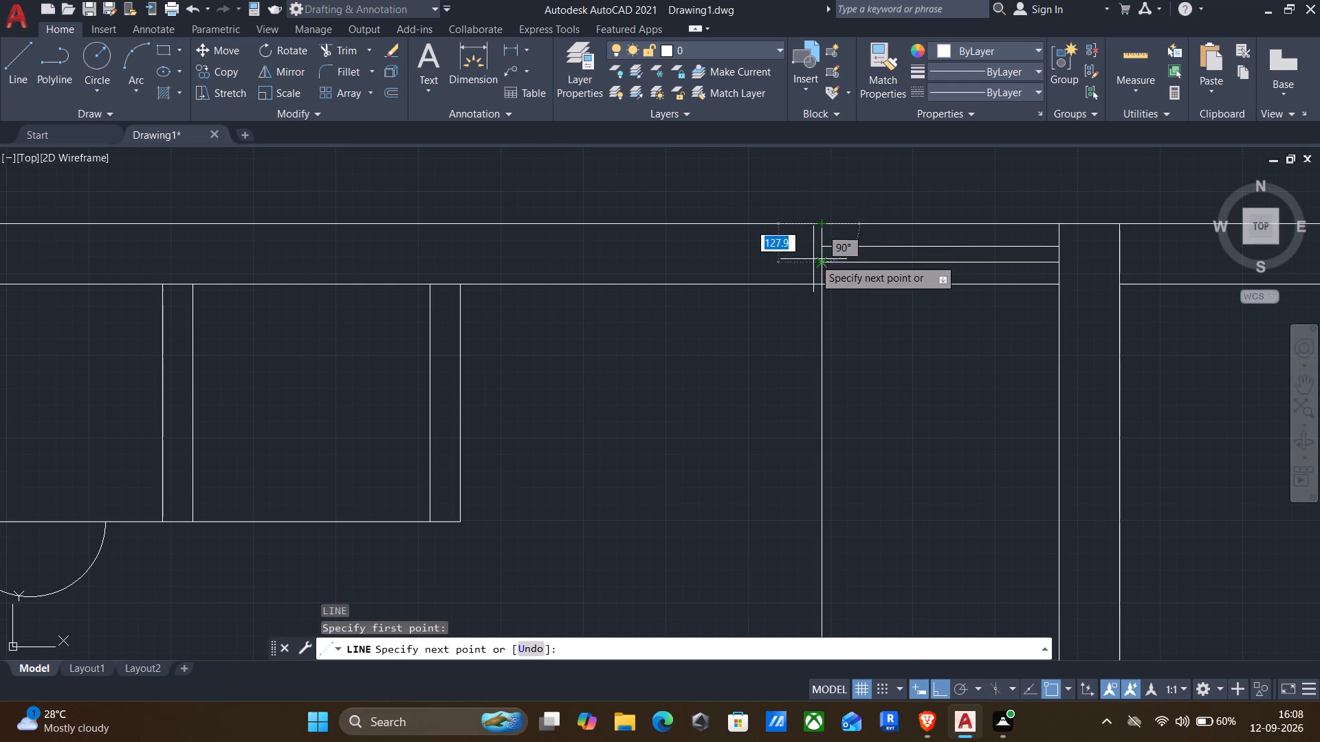
left_click(821, 289)
key("Return")
Offset the line at the northeast window's west edge 230 mm to the west.
key("o")
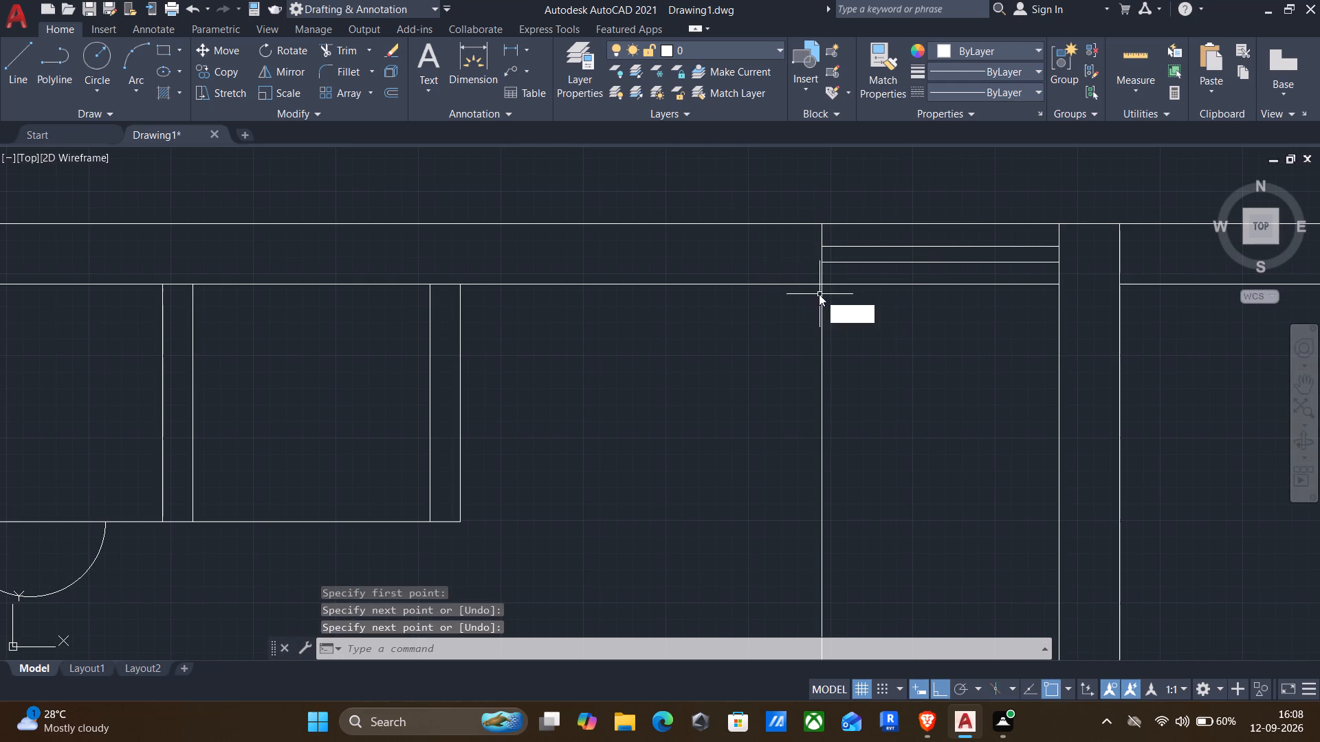
key("Return")
left_click(821, 260)
left_click(793, 260)
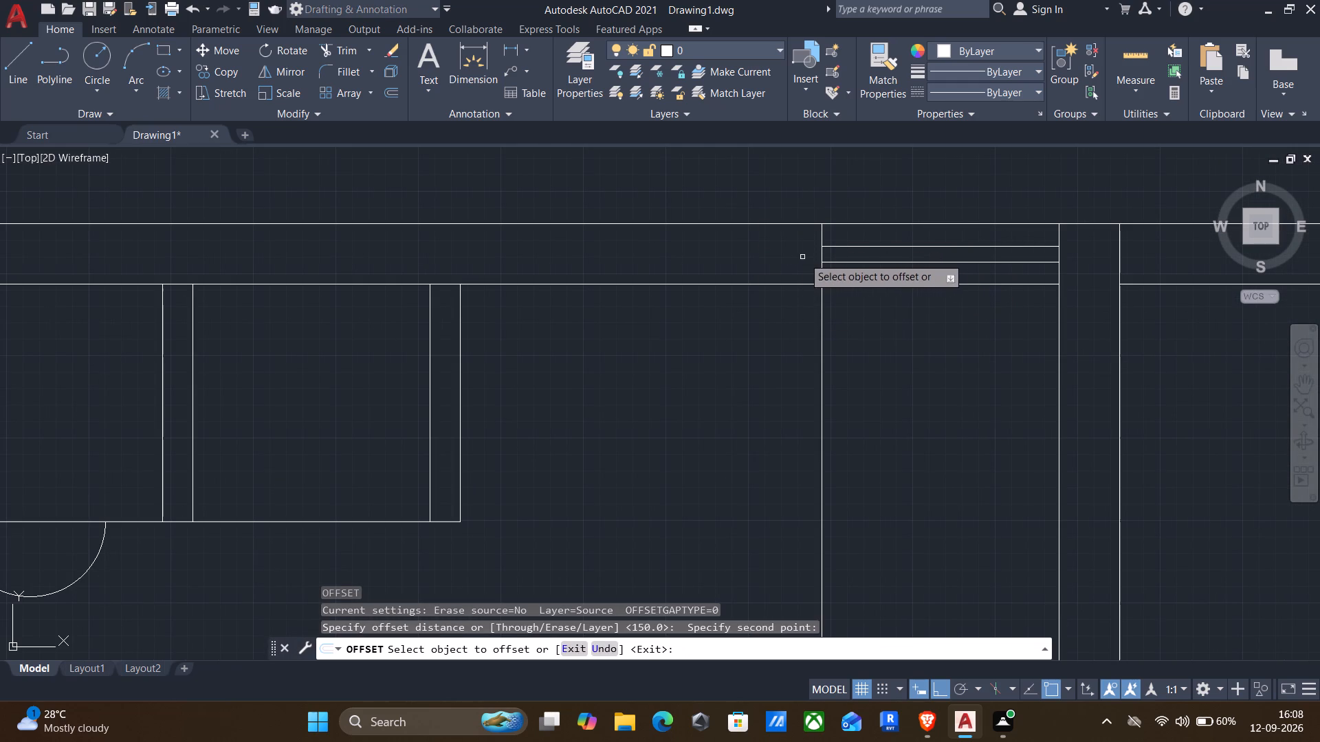
left_click(821, 254)
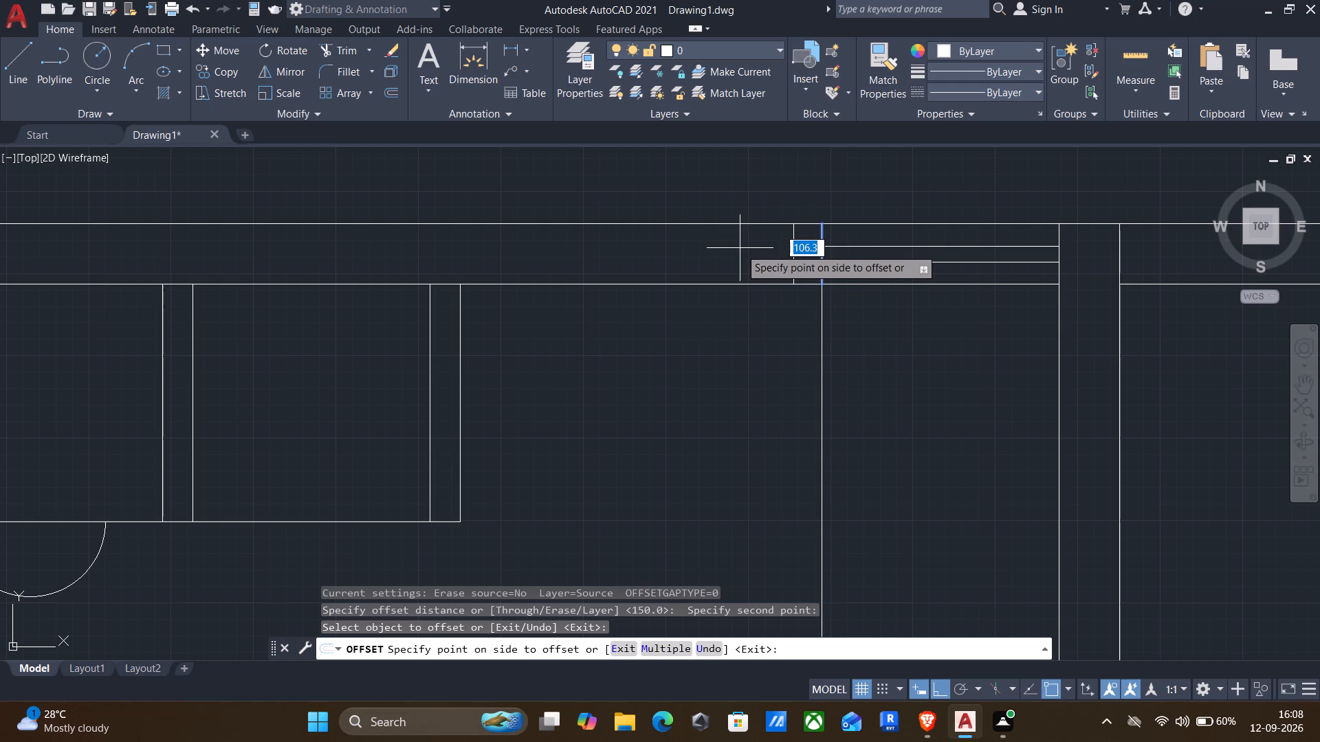
type("230")
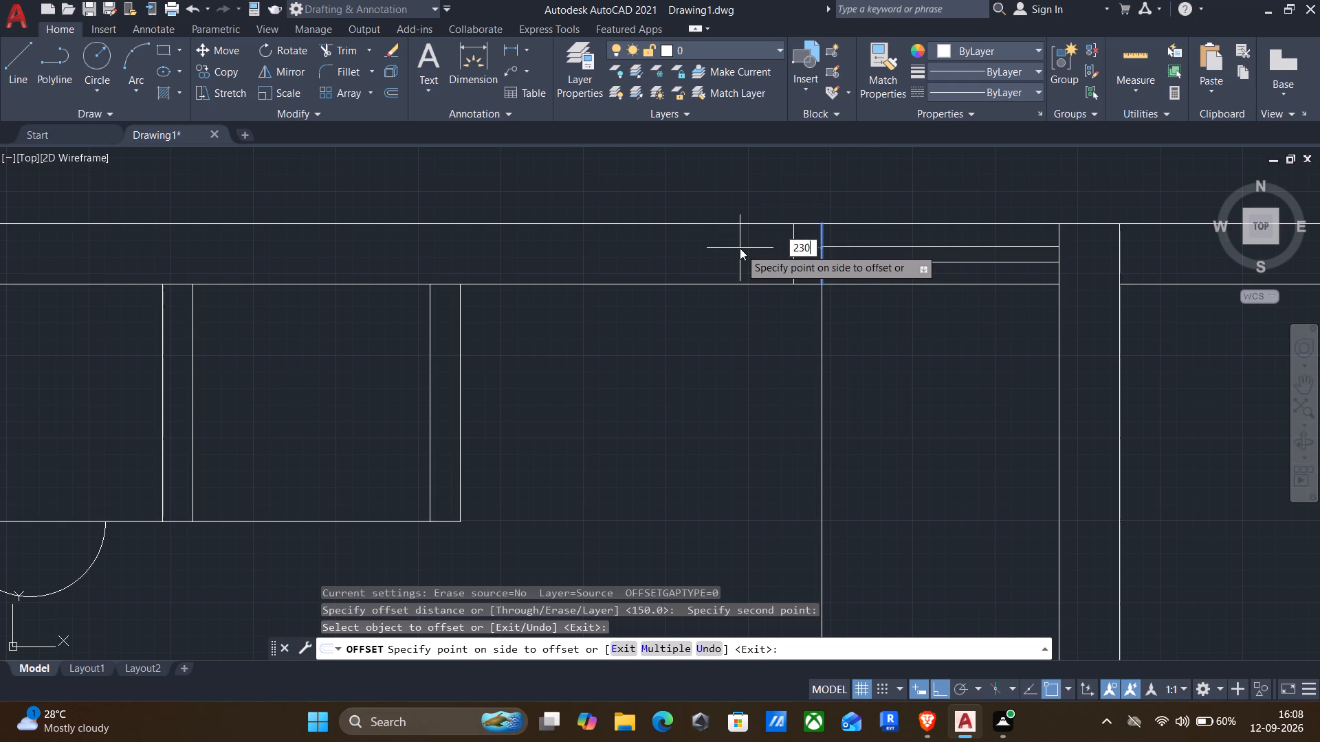
key("Return")
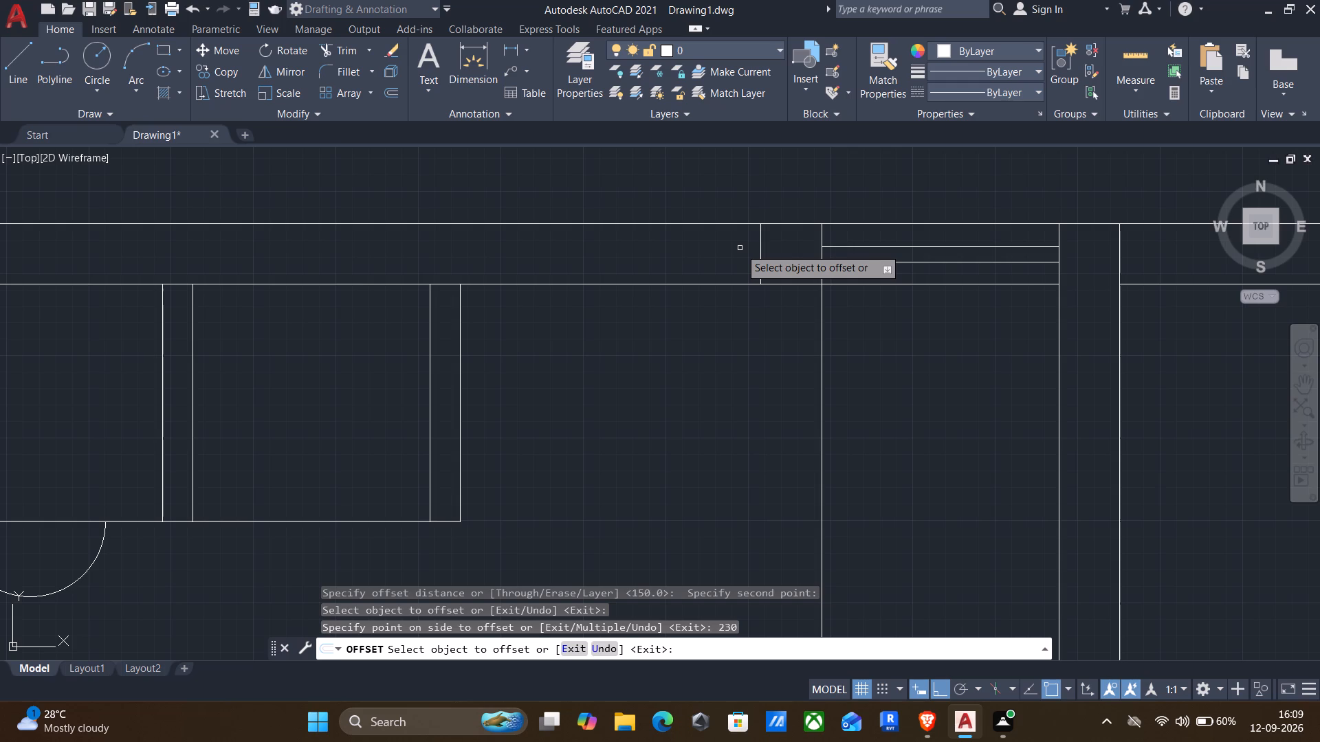
Offset the new cross line 115 mm back to the east.
left_click(762, 258)
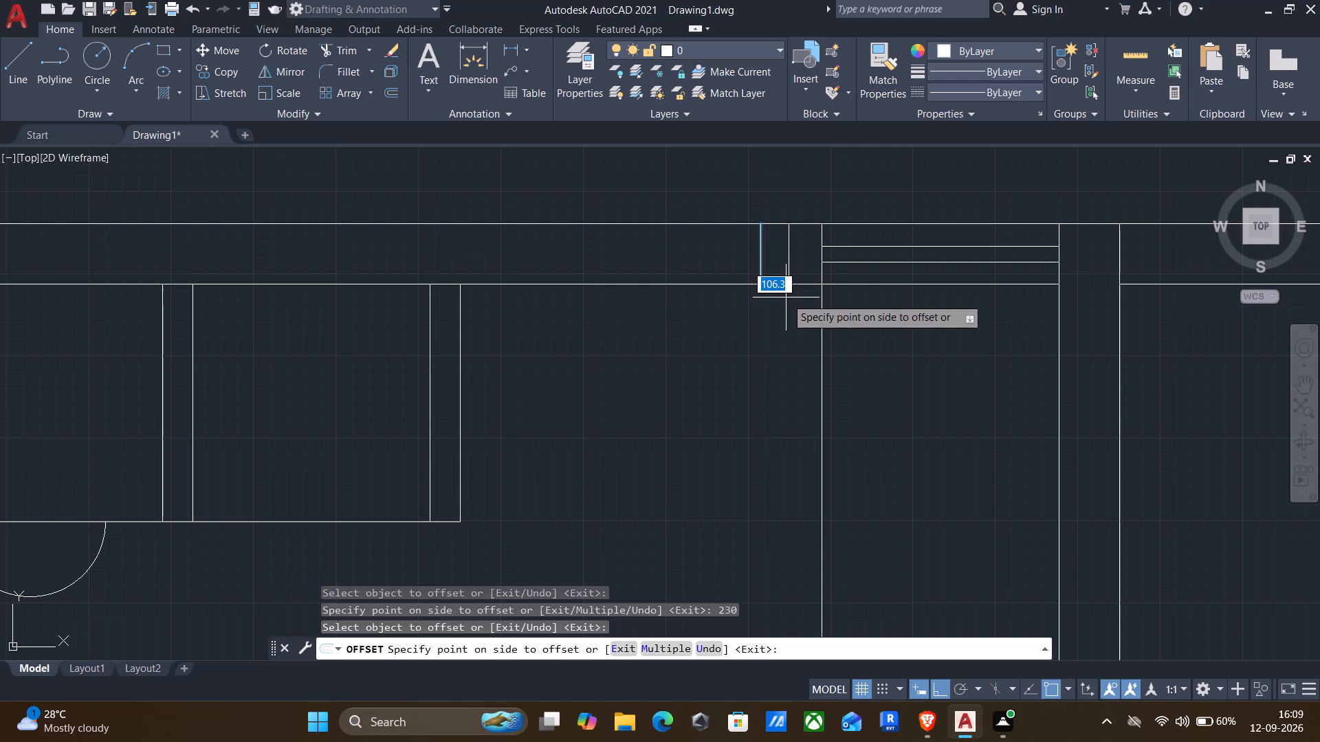
type("115")
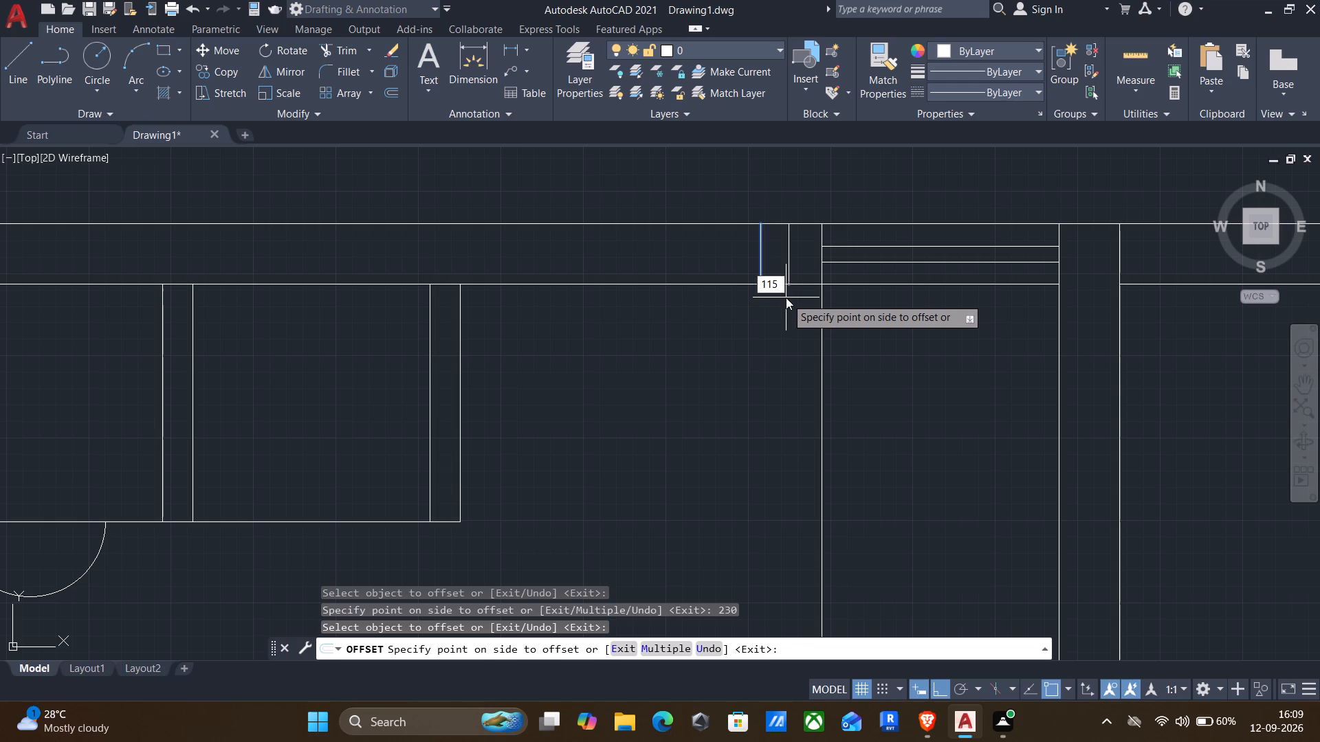
key("Return")
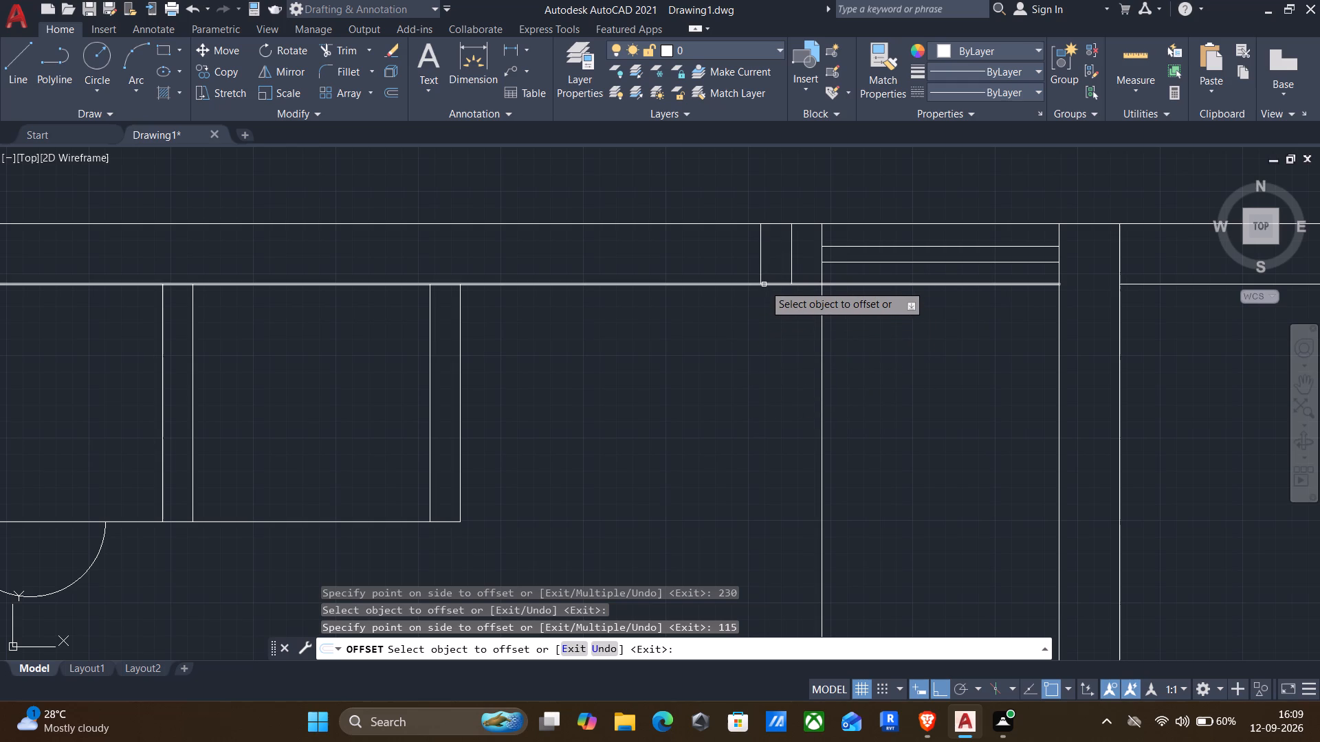
key("Escape")
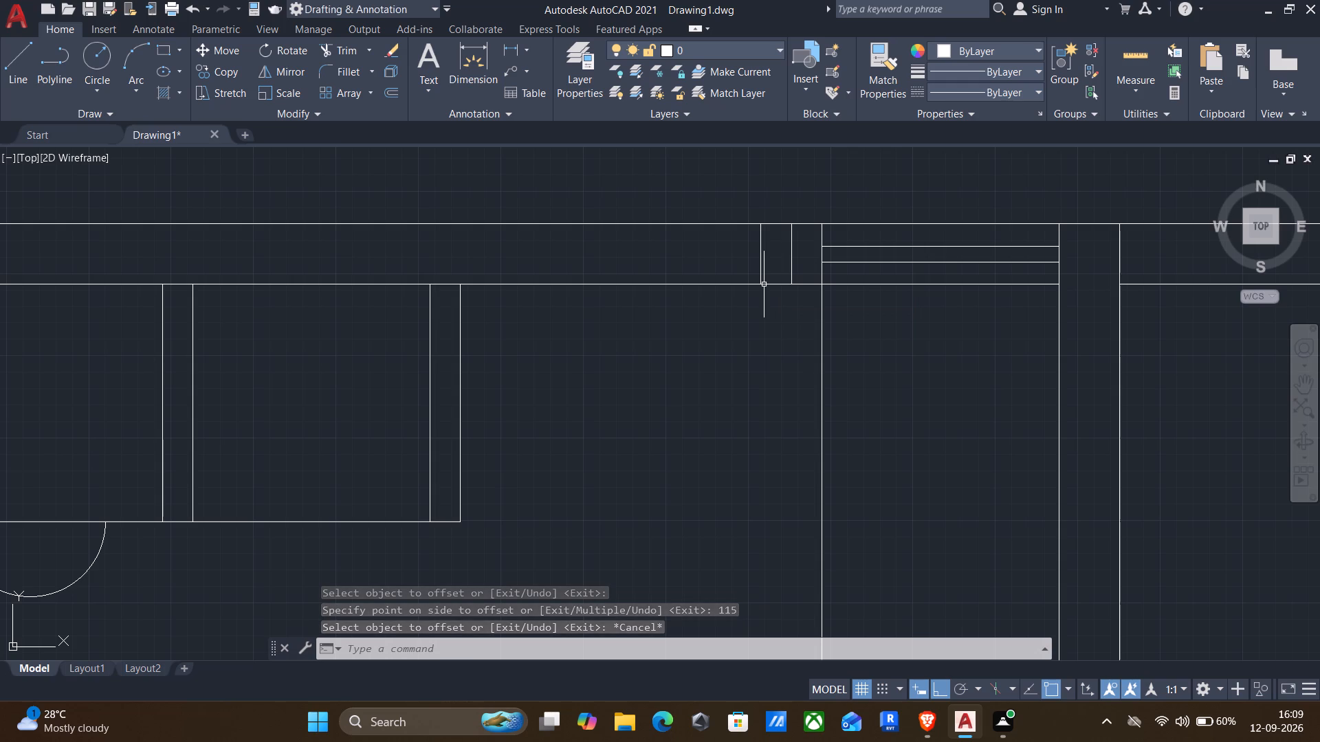
Draw lines from the 115 mm offset line's lower end: 600 mm south, 115 mm west and back up to the north wall's inner face.
key("l")
key("Return")
left_click(793, 282)
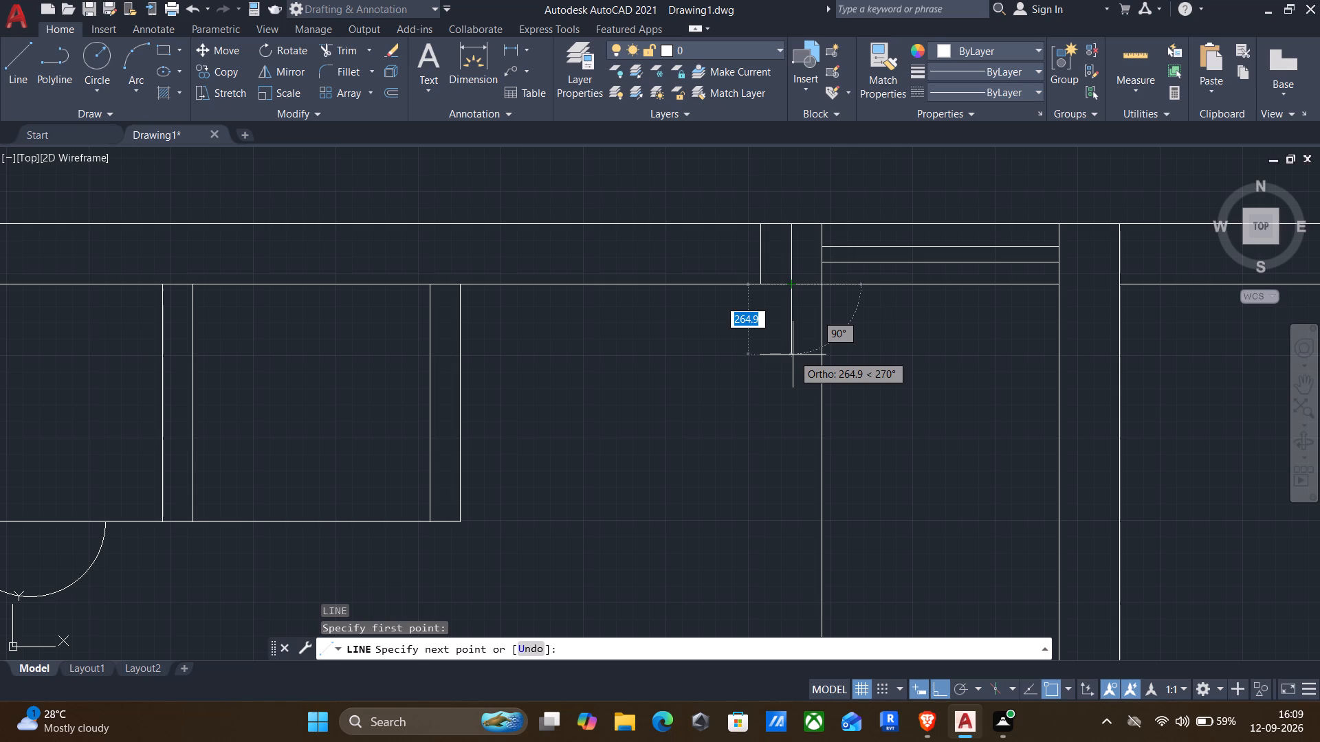
type("600")
key("Return")
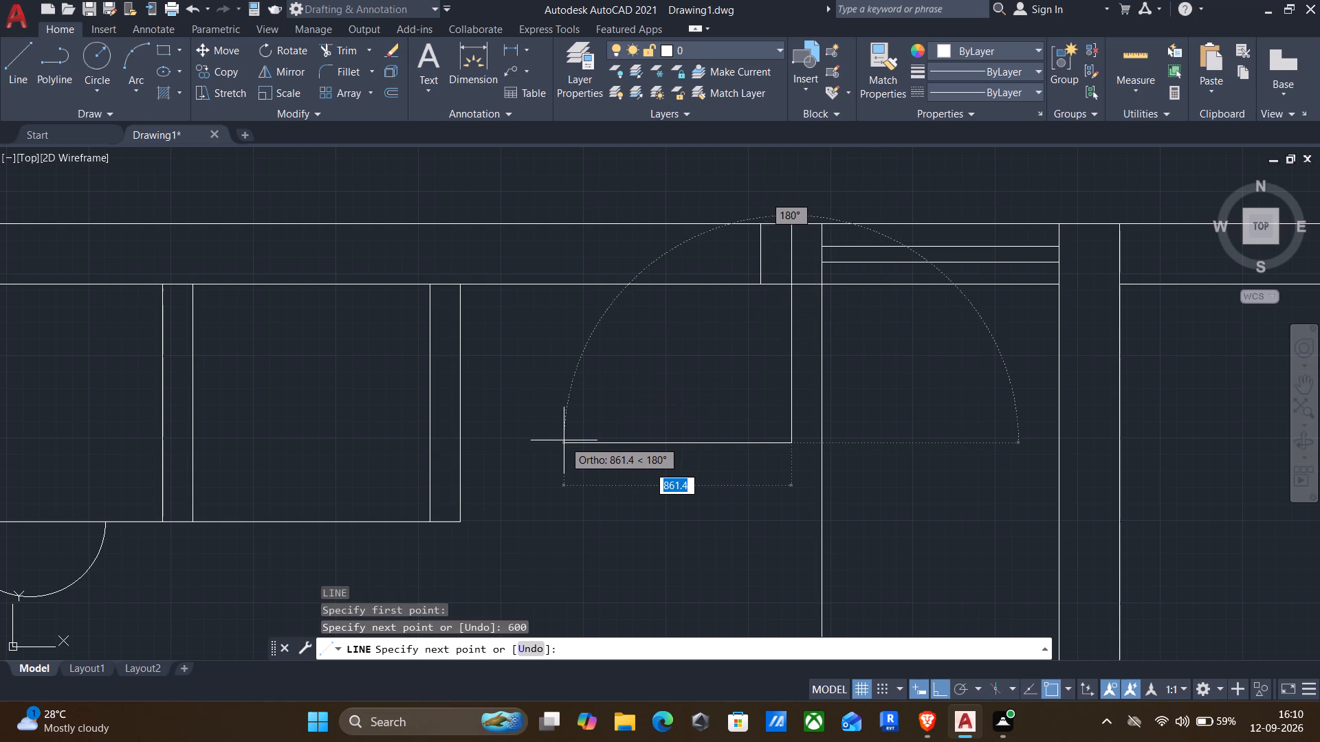
type("115")
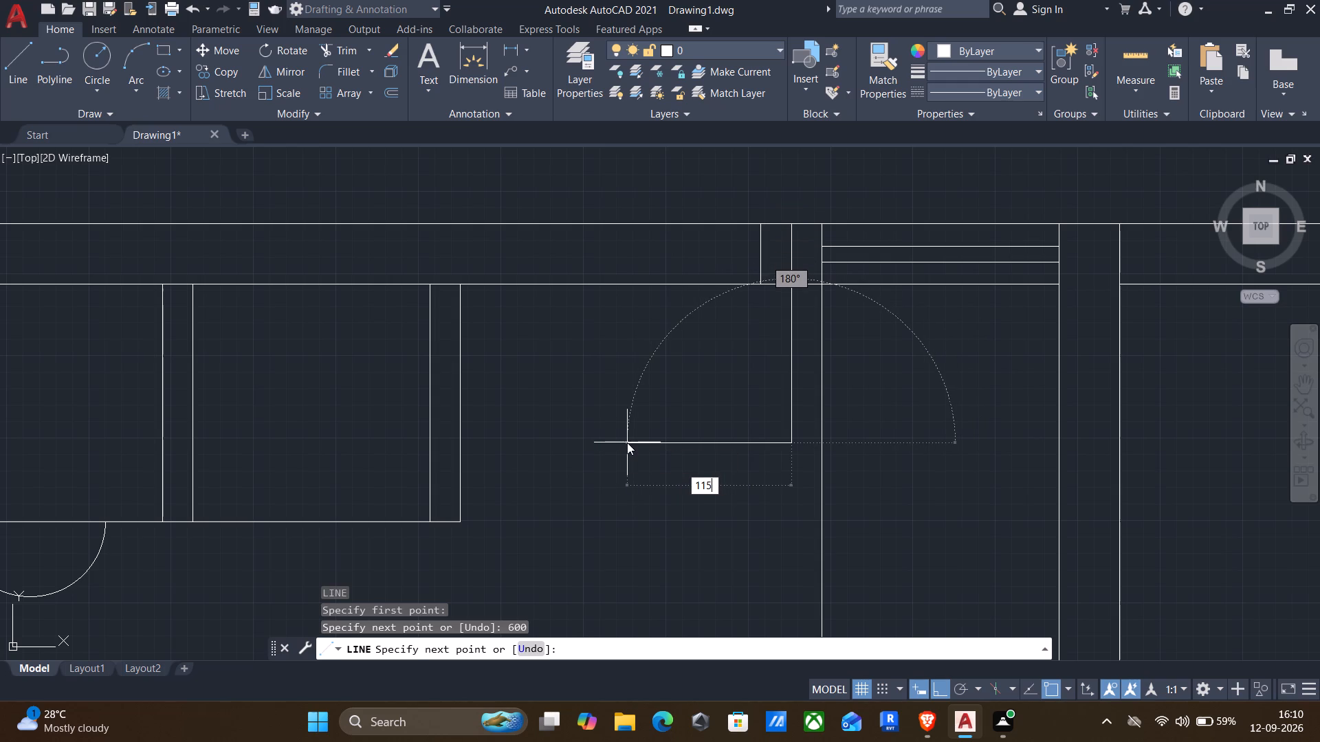
key("Return")
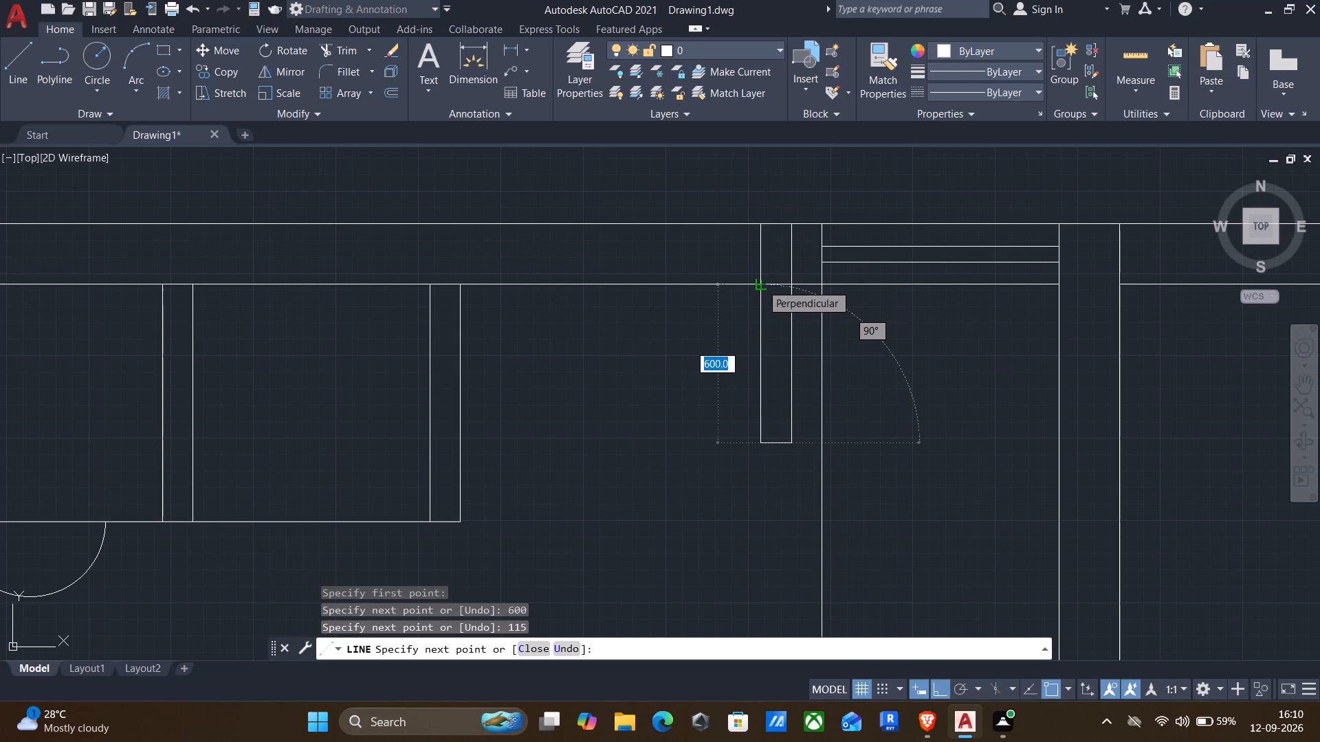
left_click(761, 284)
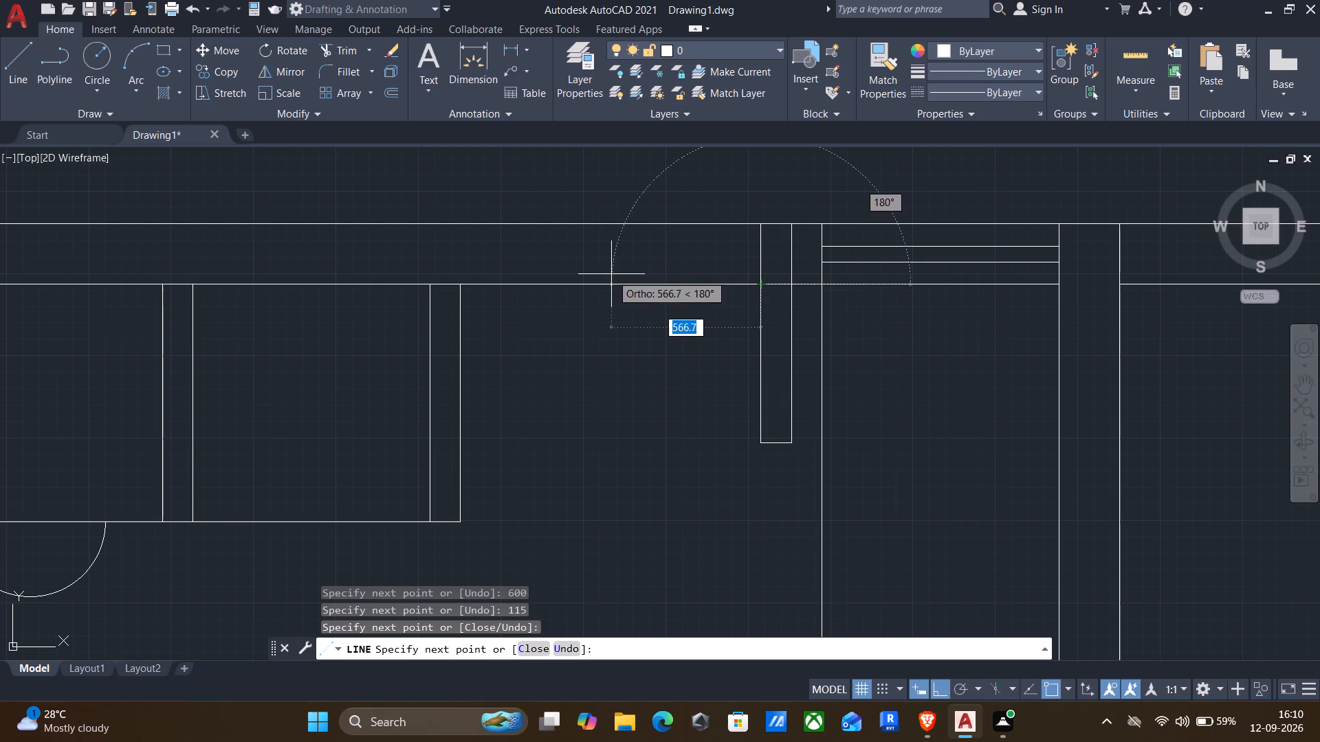
Continue the line 900 mm west, 600 mm south, 115 mm west and back up to the north wall's inner face.
type("900")
key("Return")
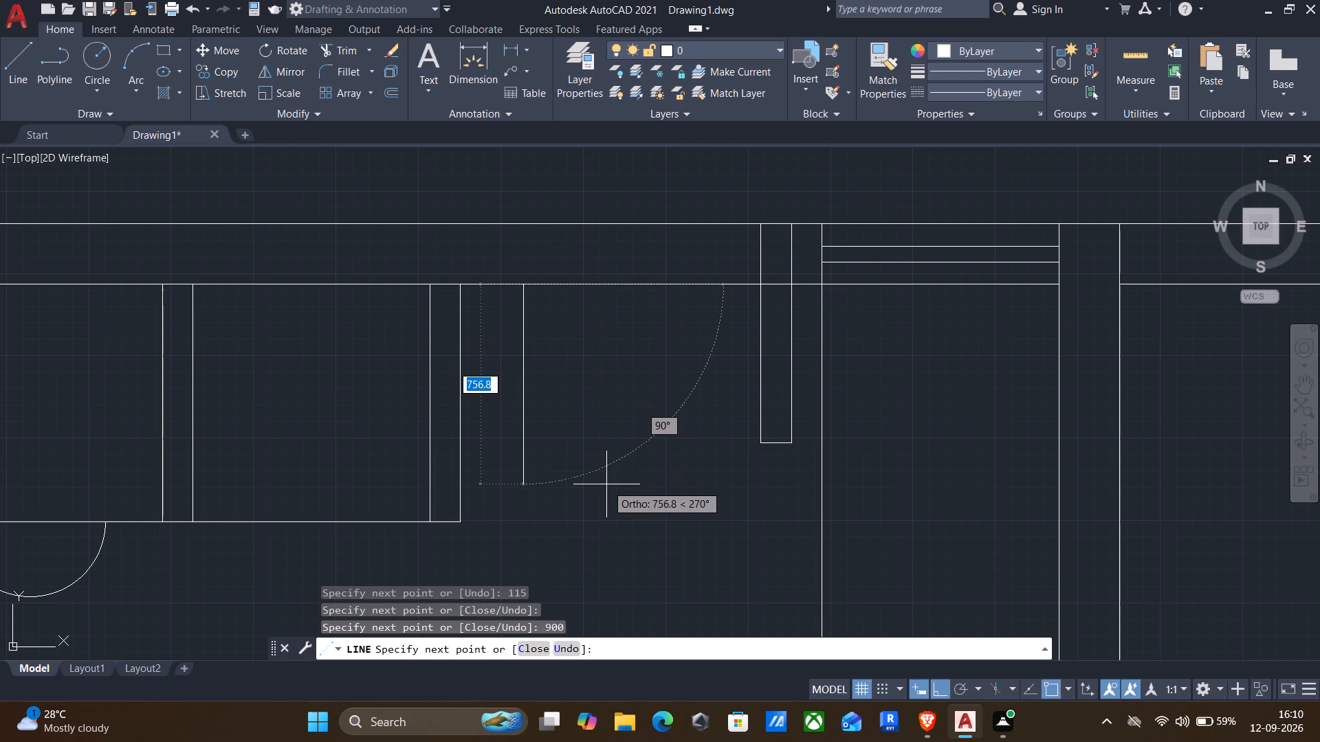
type("600")
key("Return")
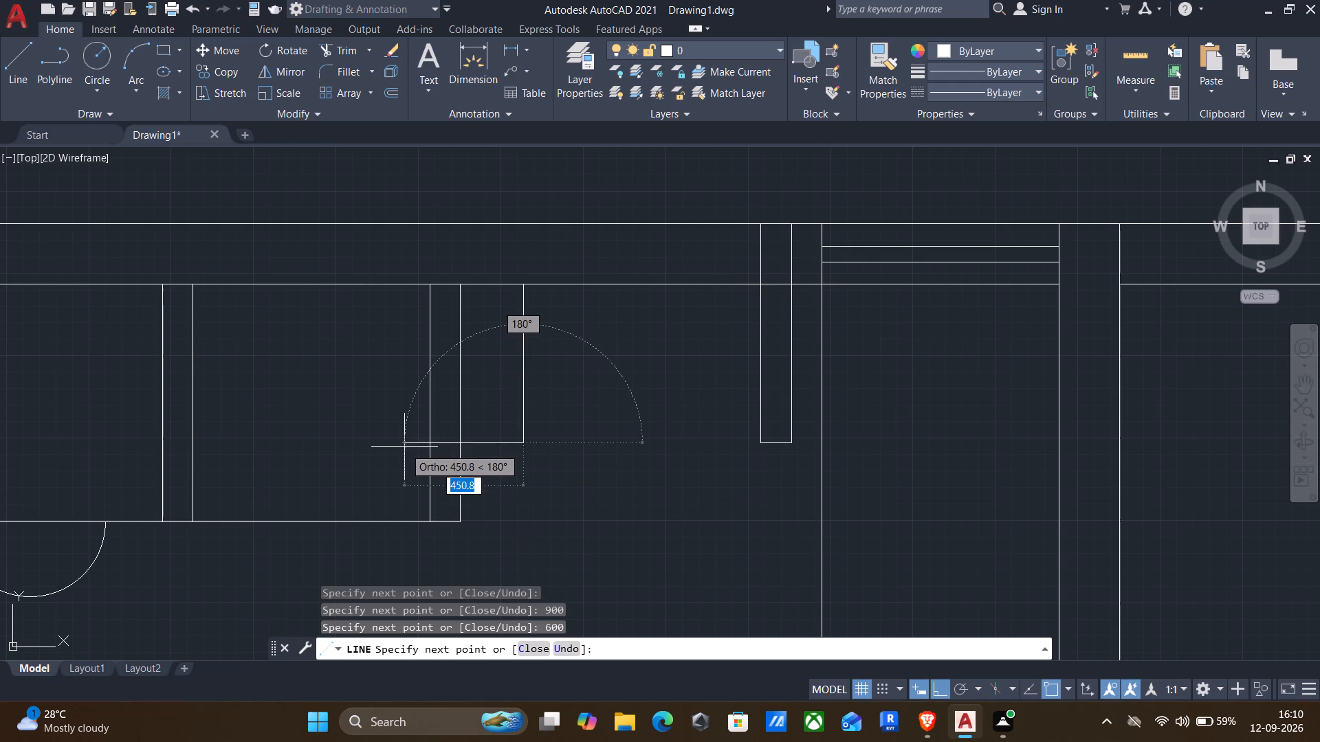
type("115")
key("Return")
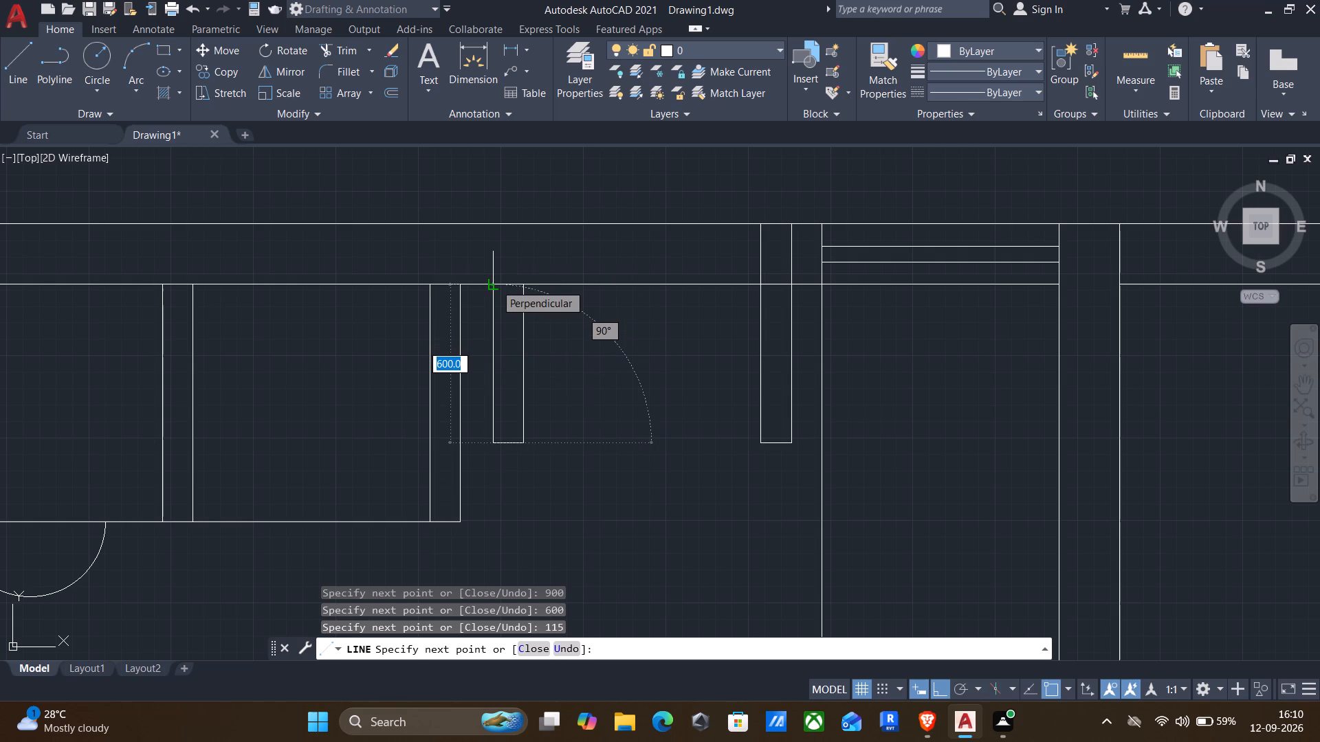
left_click(495, 284)
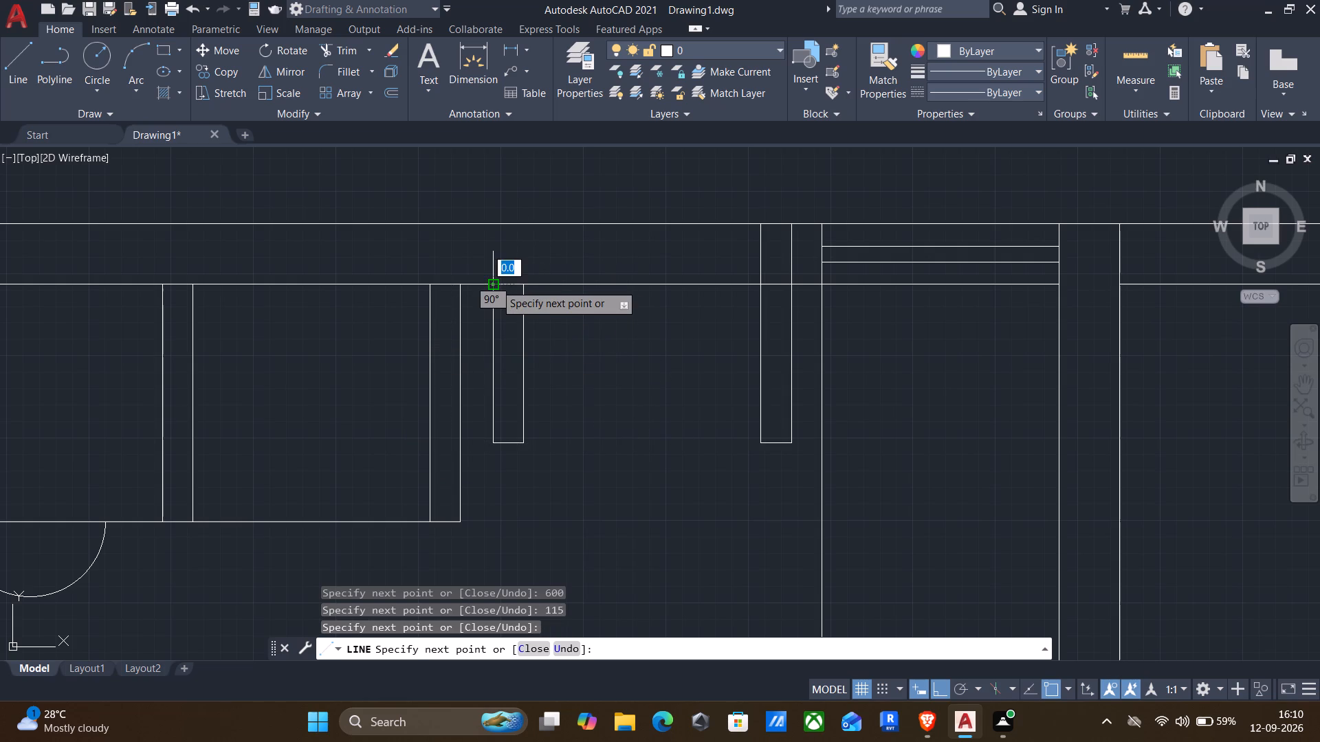
Extend the outline 115 mm west, north across the wall thickness, and east along the outer face to the east projection's outer line.
type("115")
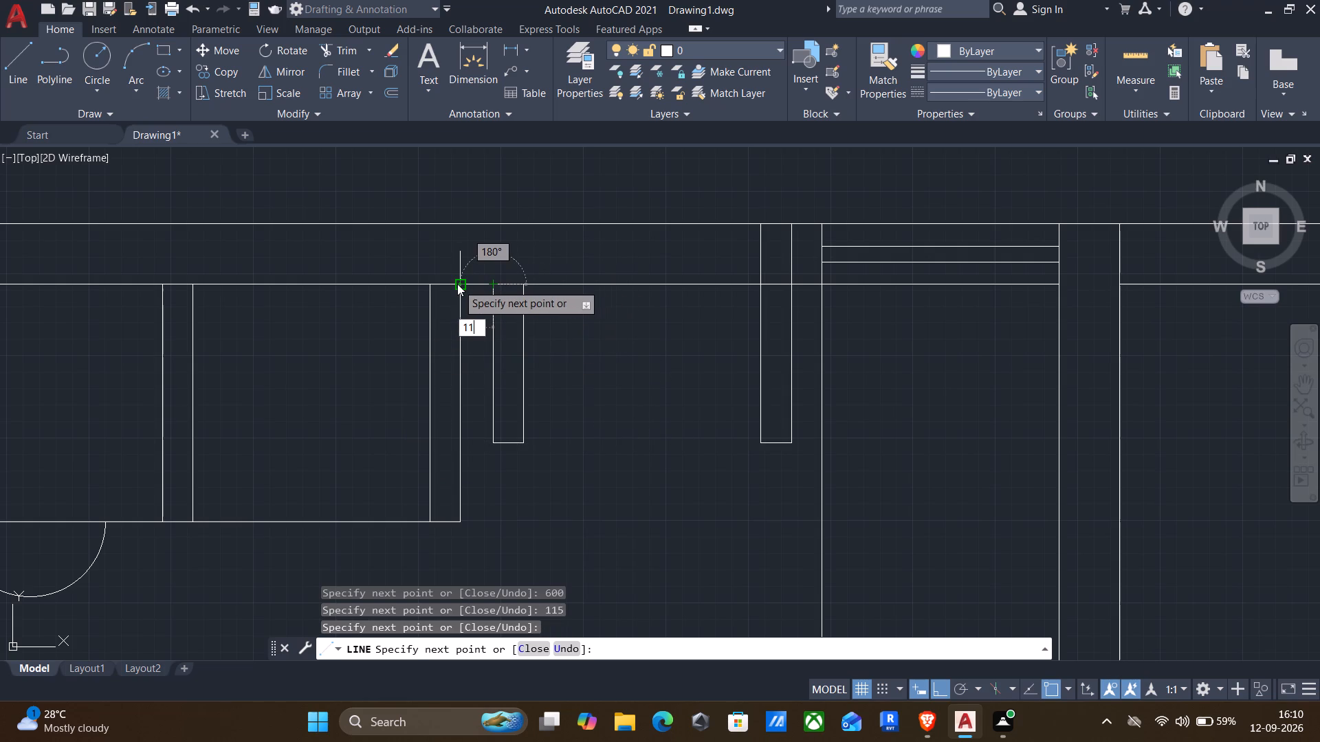
key("Return")
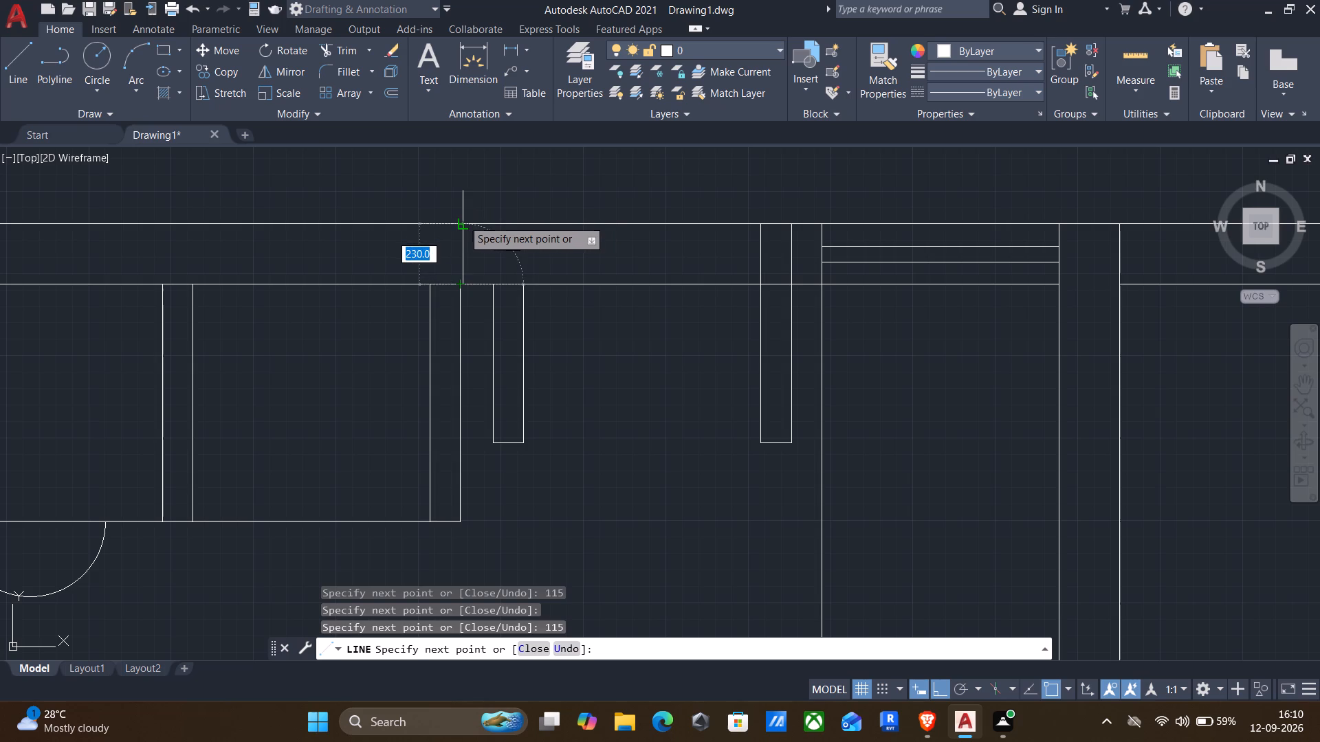
left_click(459, 221)
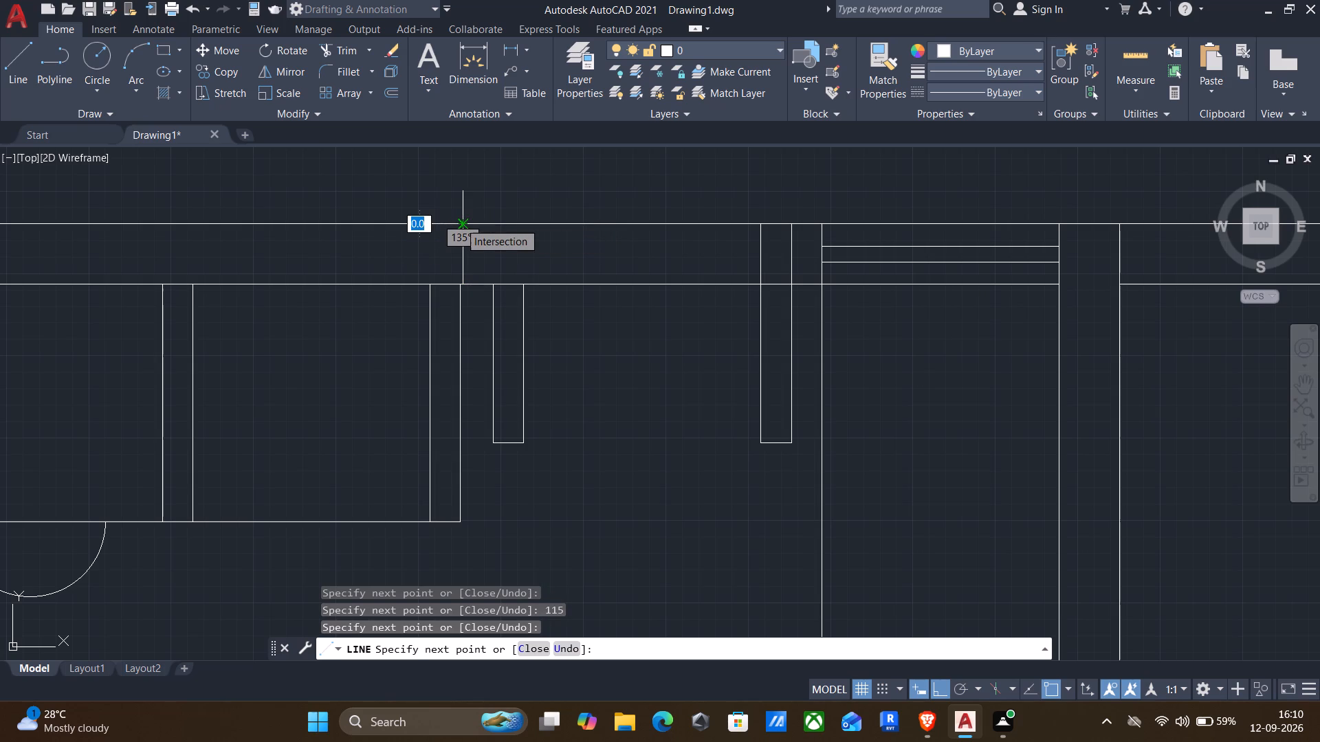
left_click(787, 221)
key("Return")
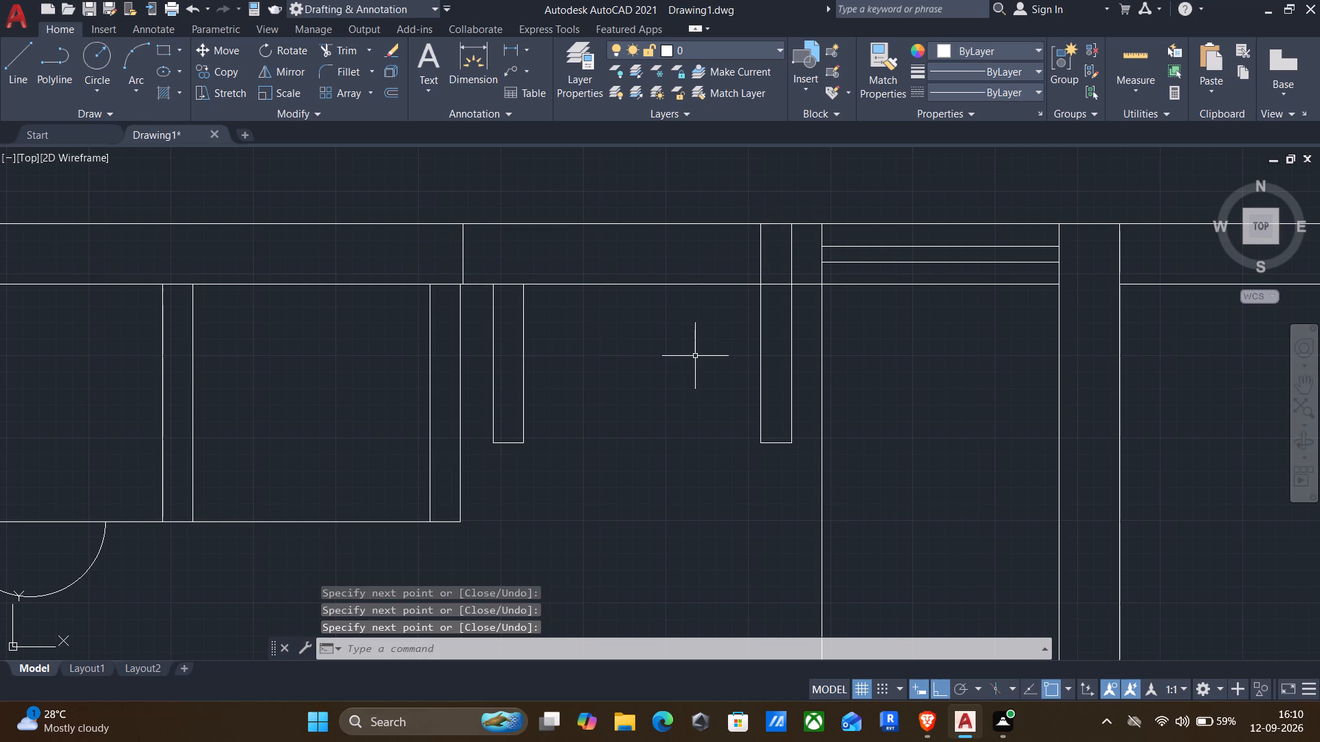
Trim the east projection's lines inside the north wall and the inner wall face across both projections.
type("tr")
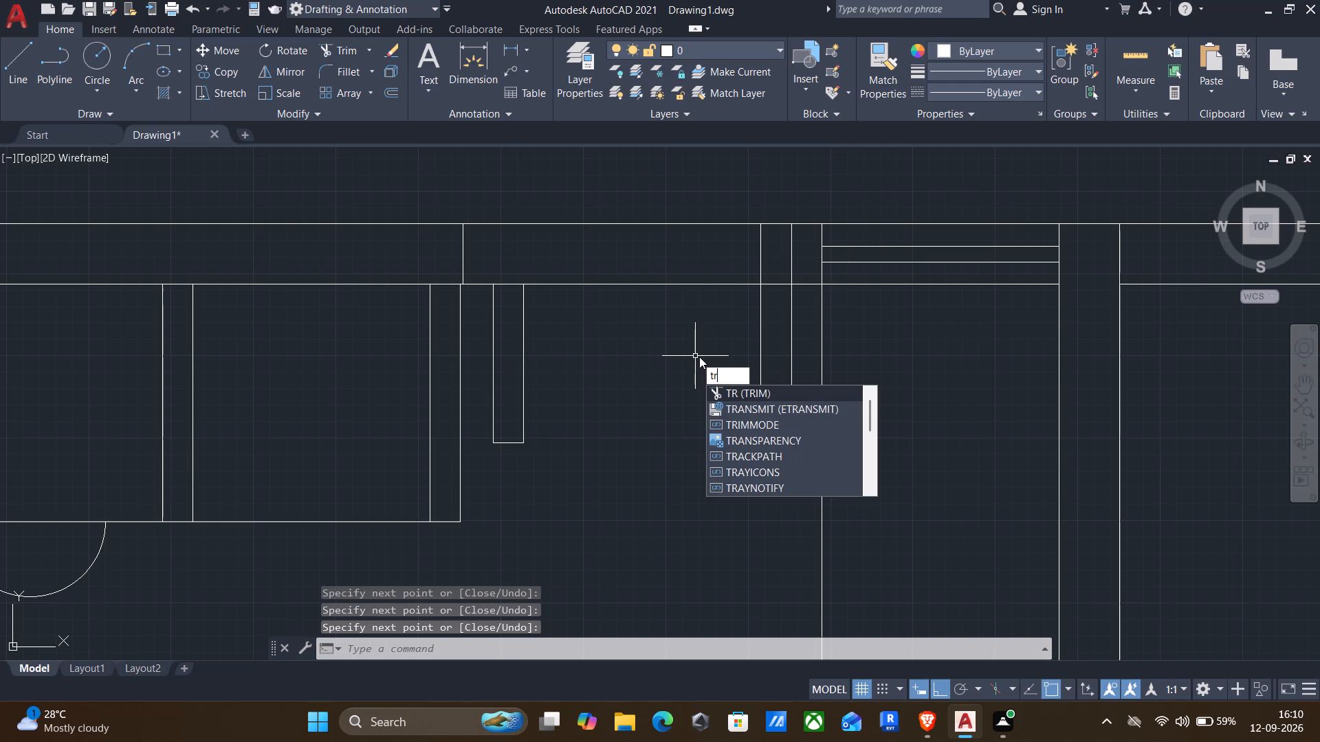
key("Return")
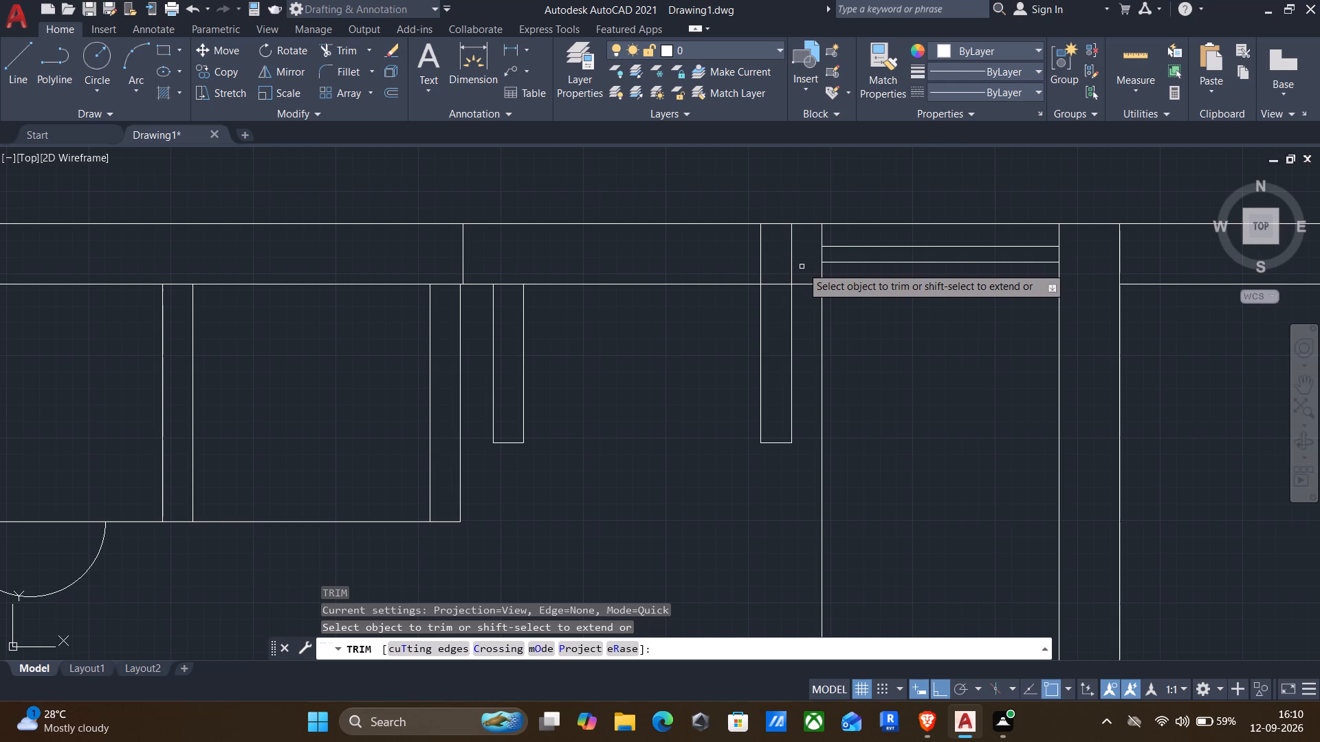
left_click(802, 267)
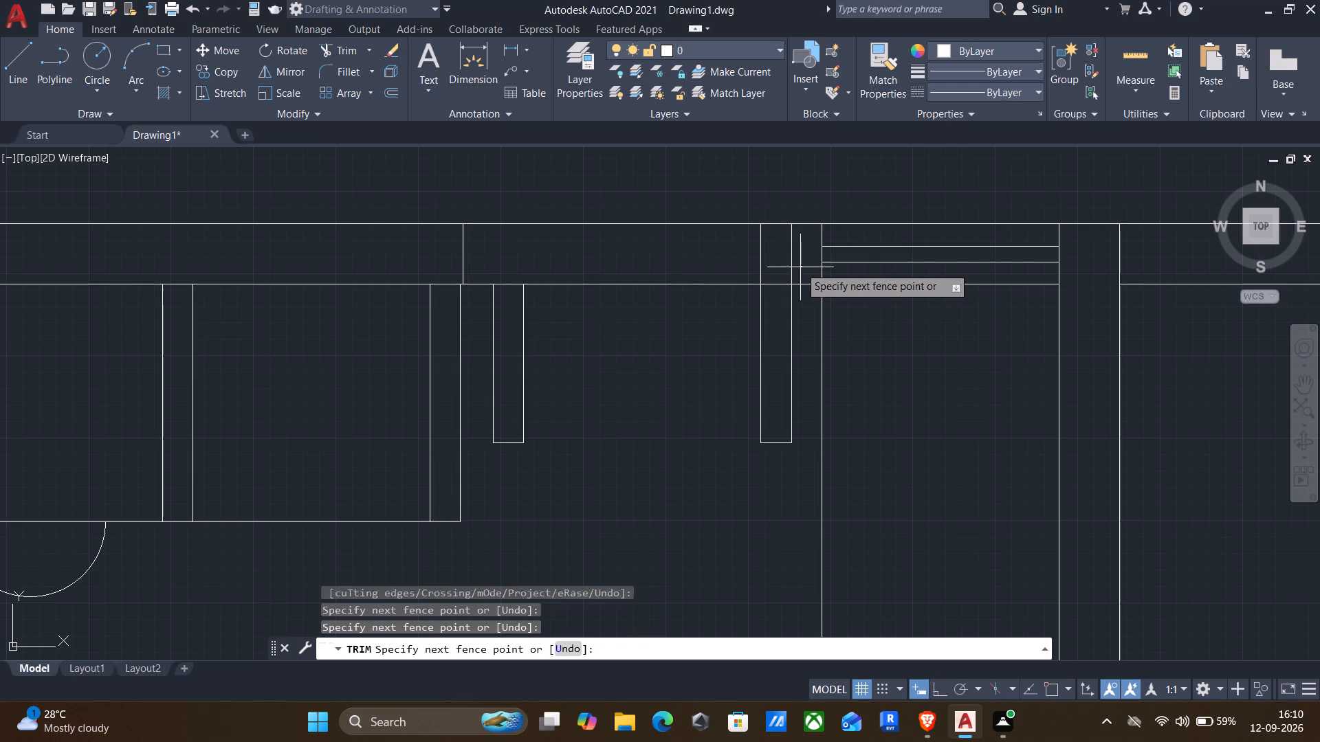
left_click(734, 253)
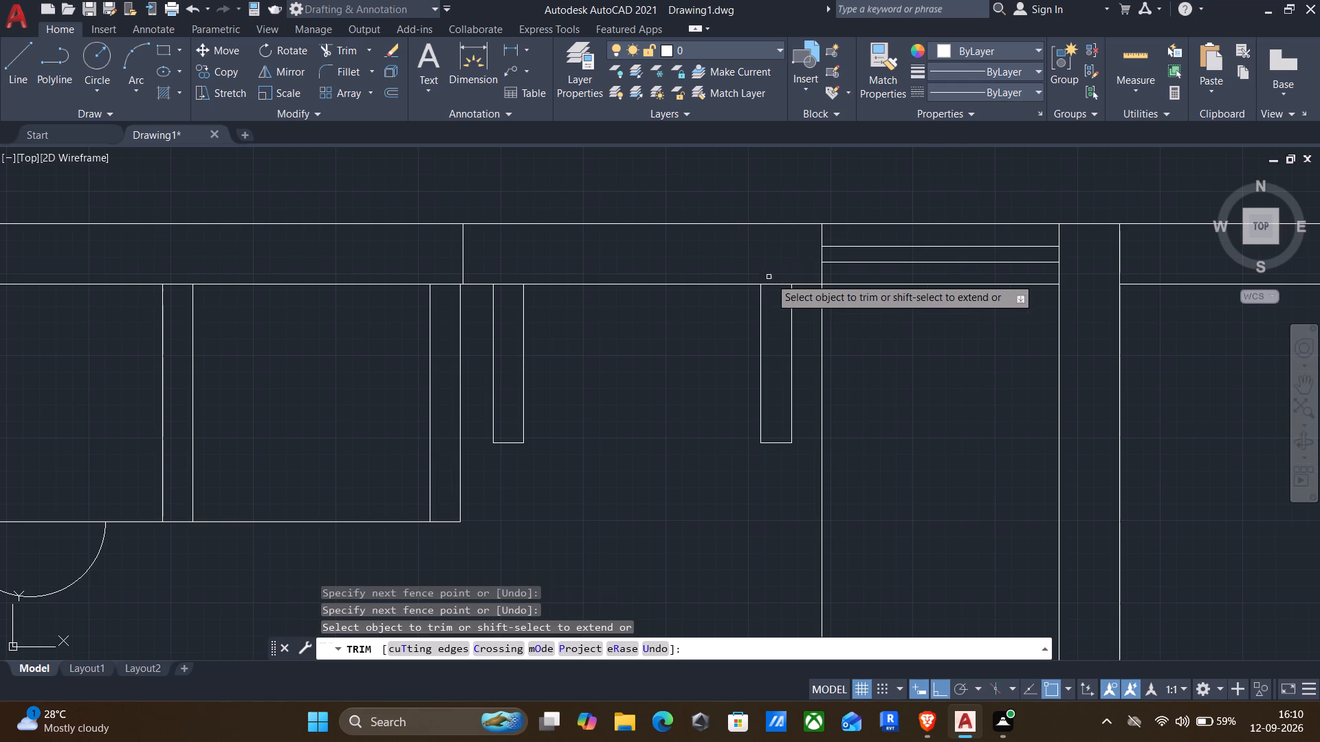
left_click(776, 283)
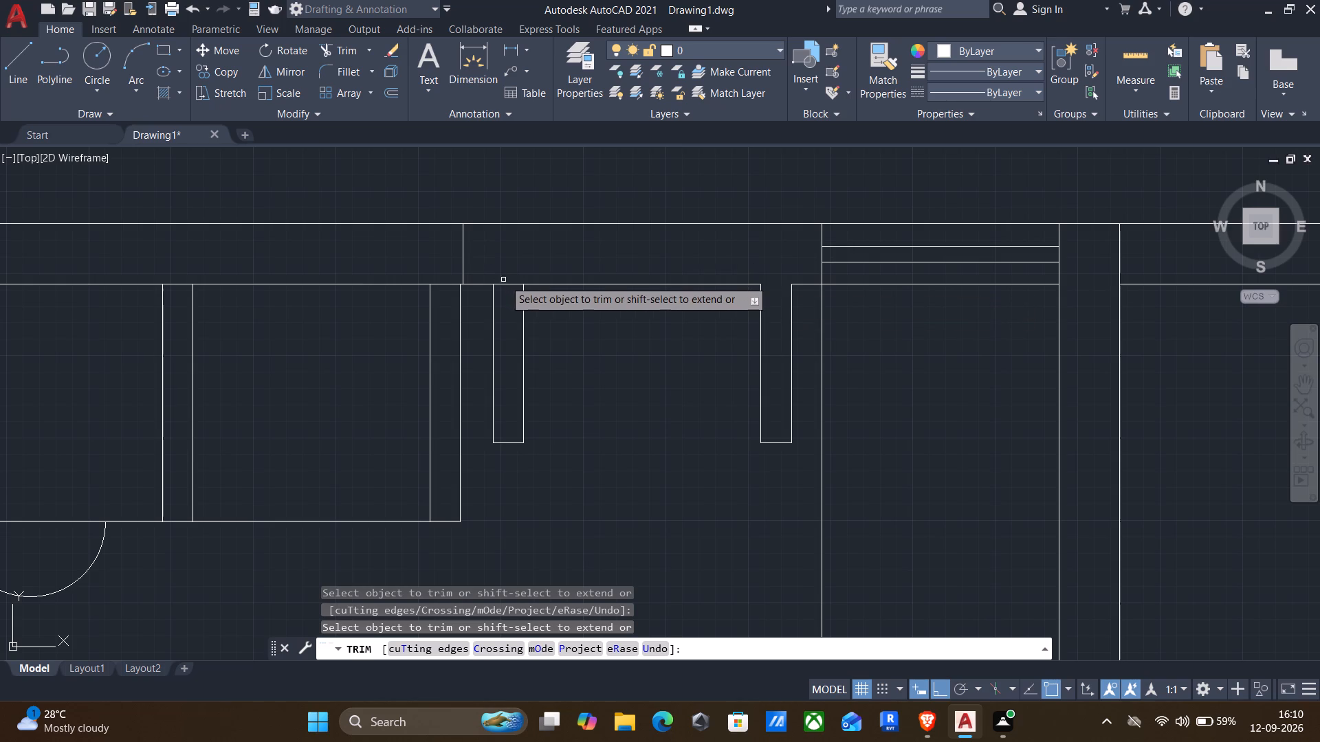
left_click(506, 282)
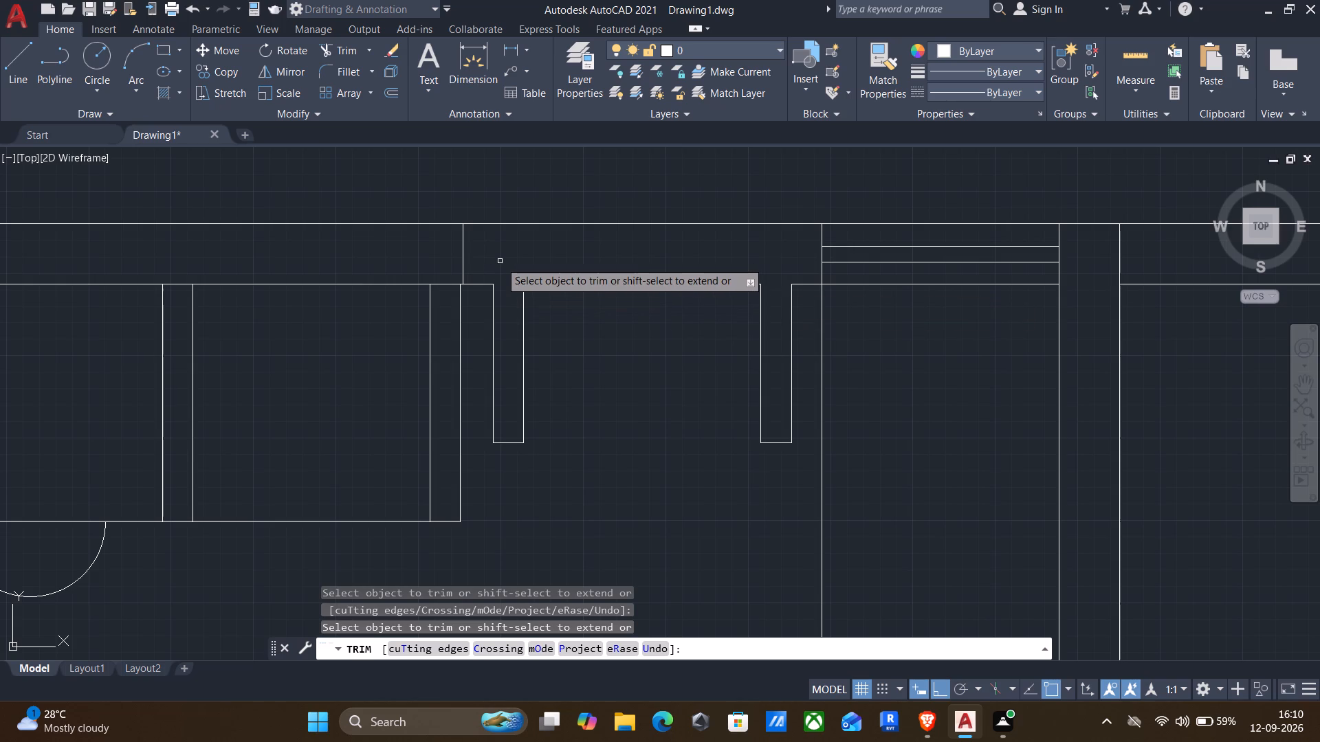
Measure the recess between the two projections on the north wall.
left_click(1125, 57)
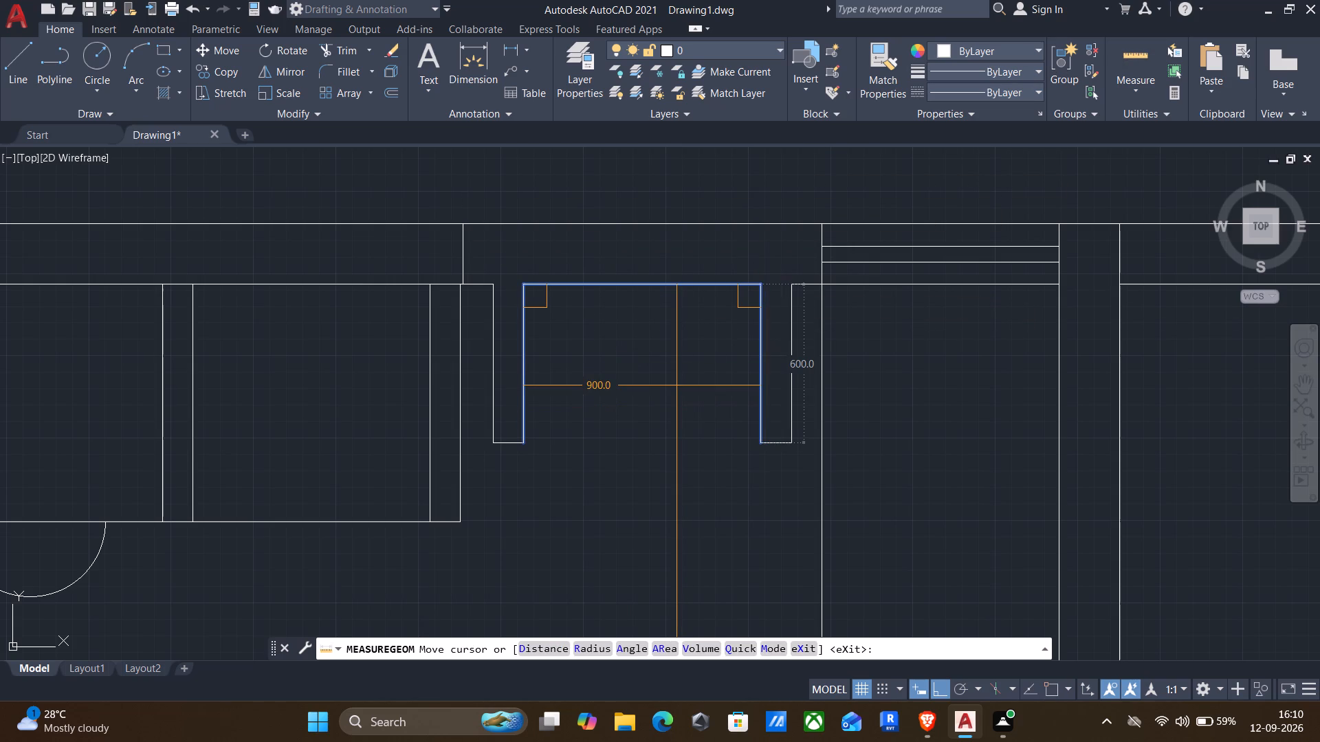
key("Escape")
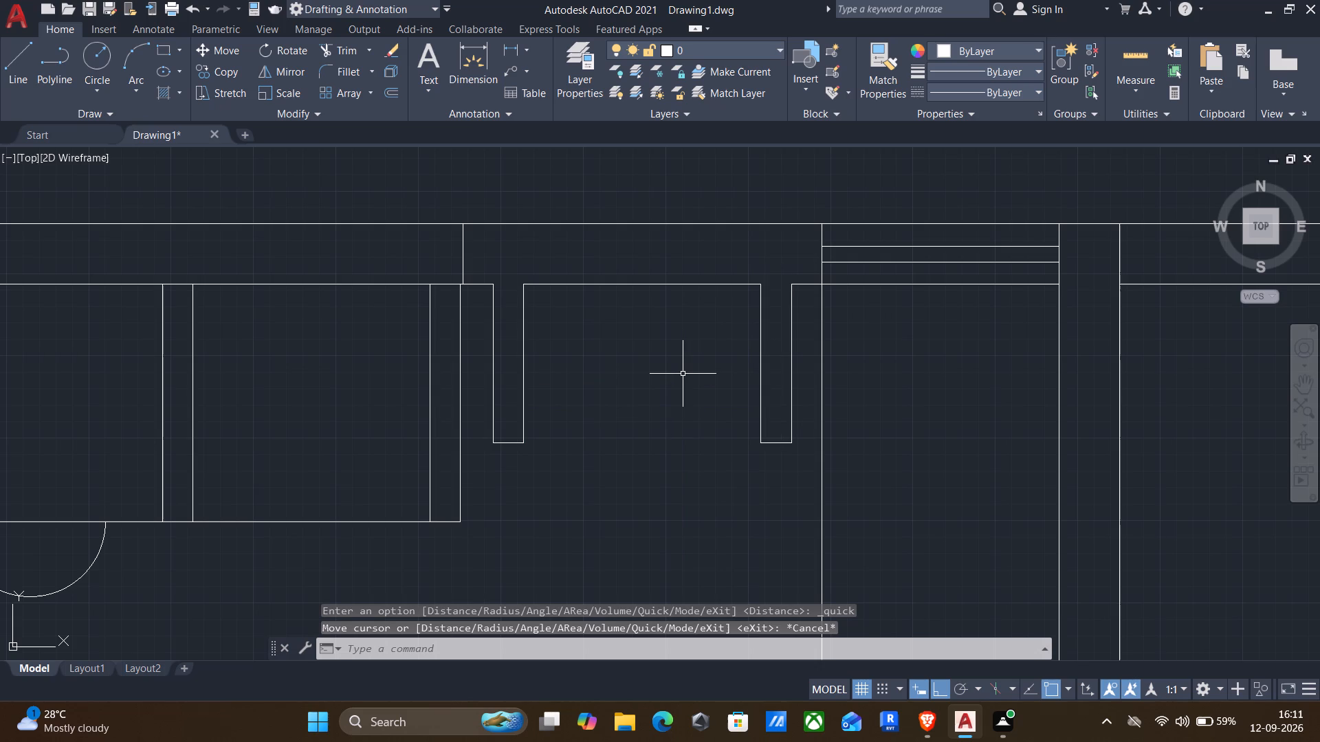
left_click(450, 202)
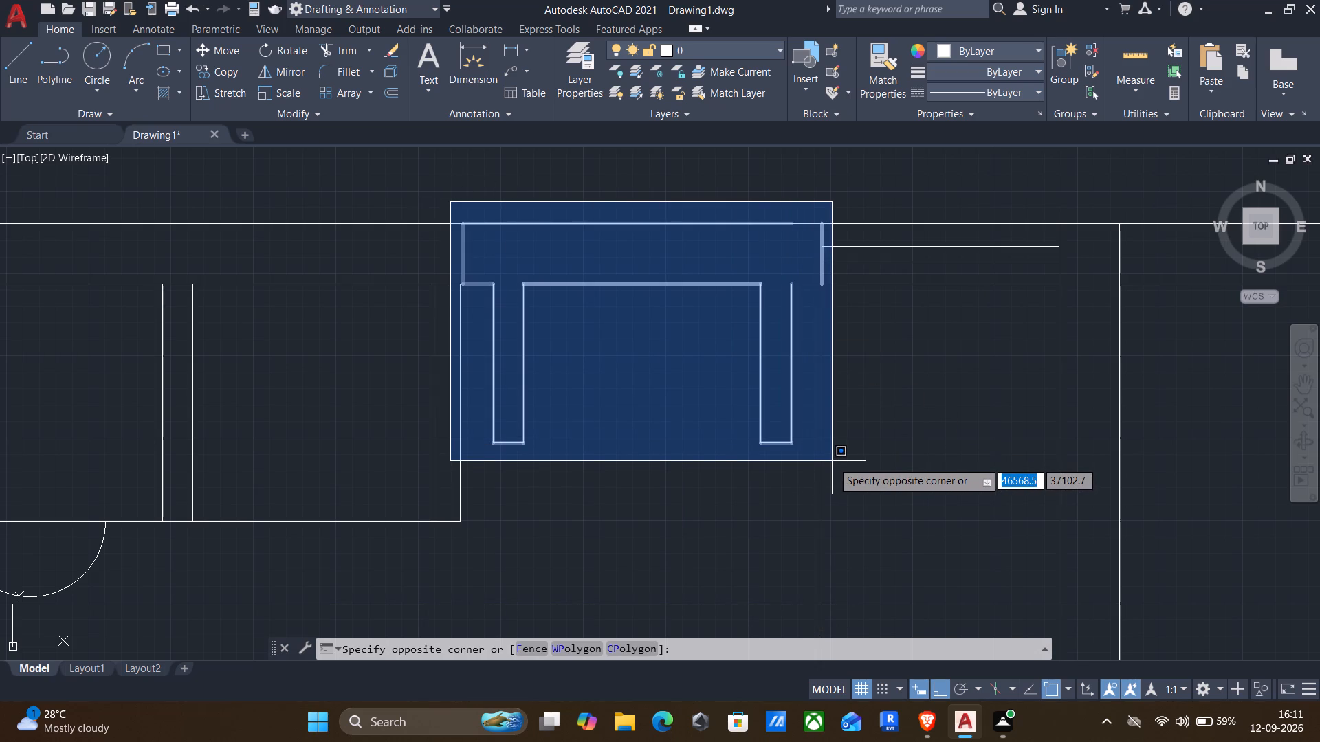
key("Escape")
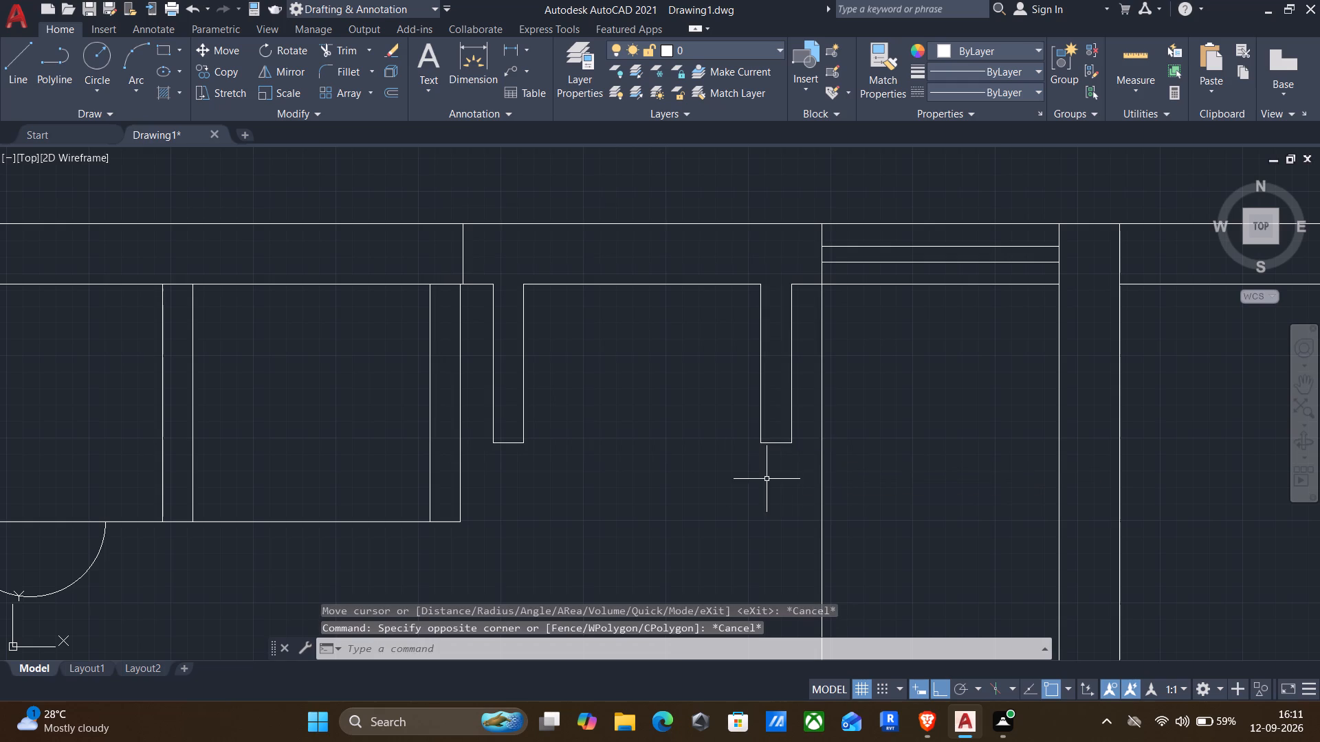
Delete the divided furniture unit with the half-circle seat along the middle room's north wall.
scroll(704, 461, "down", 1)
middle_click_drag(703, 462, 977, 449)
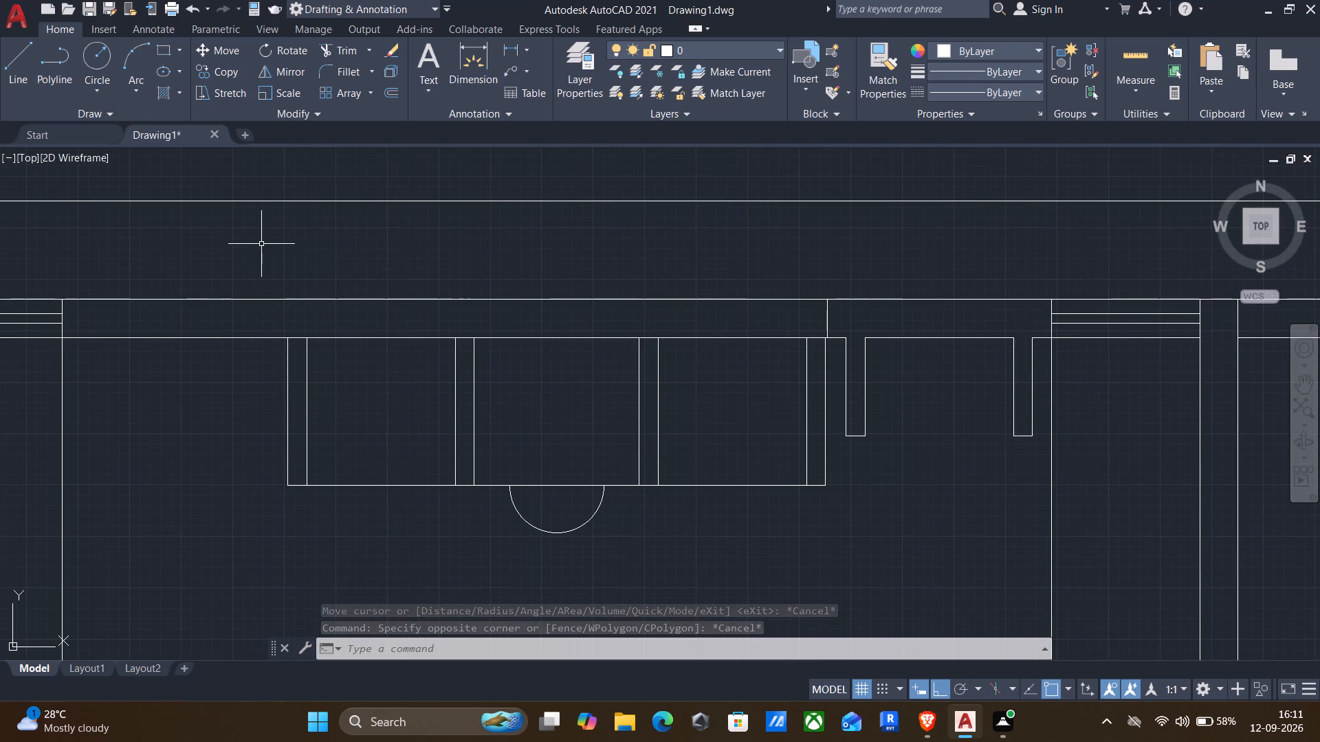
left_click(245, 251)
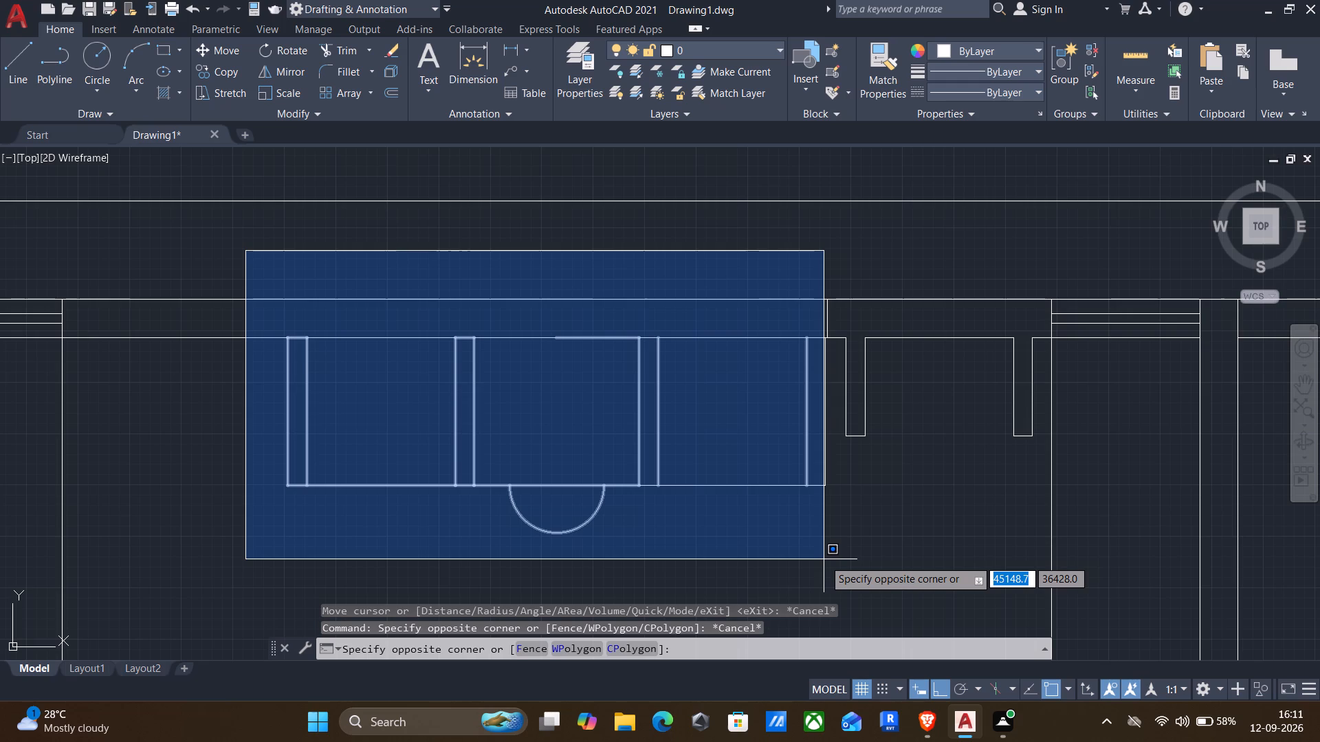
scroll(824, 565, "up", 2)
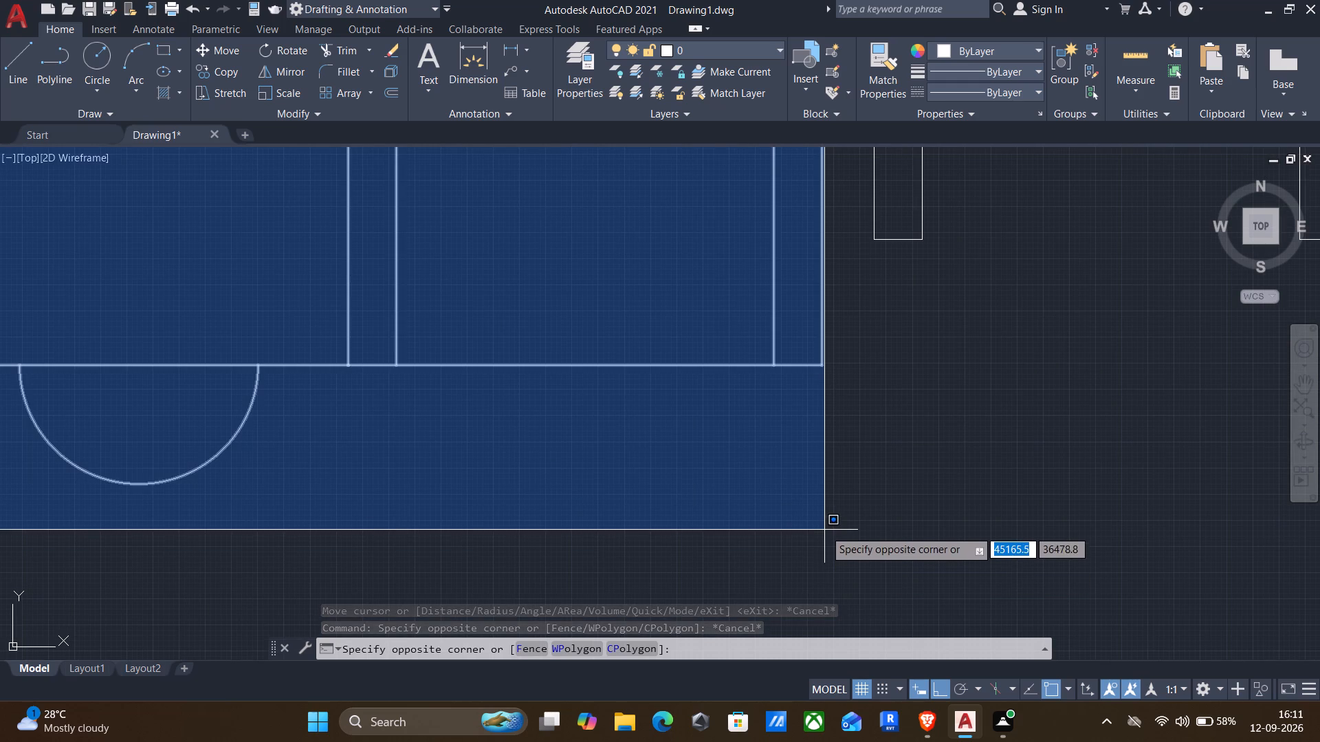
left_click(824, 530)
scroll(824, 530, "down", 3)
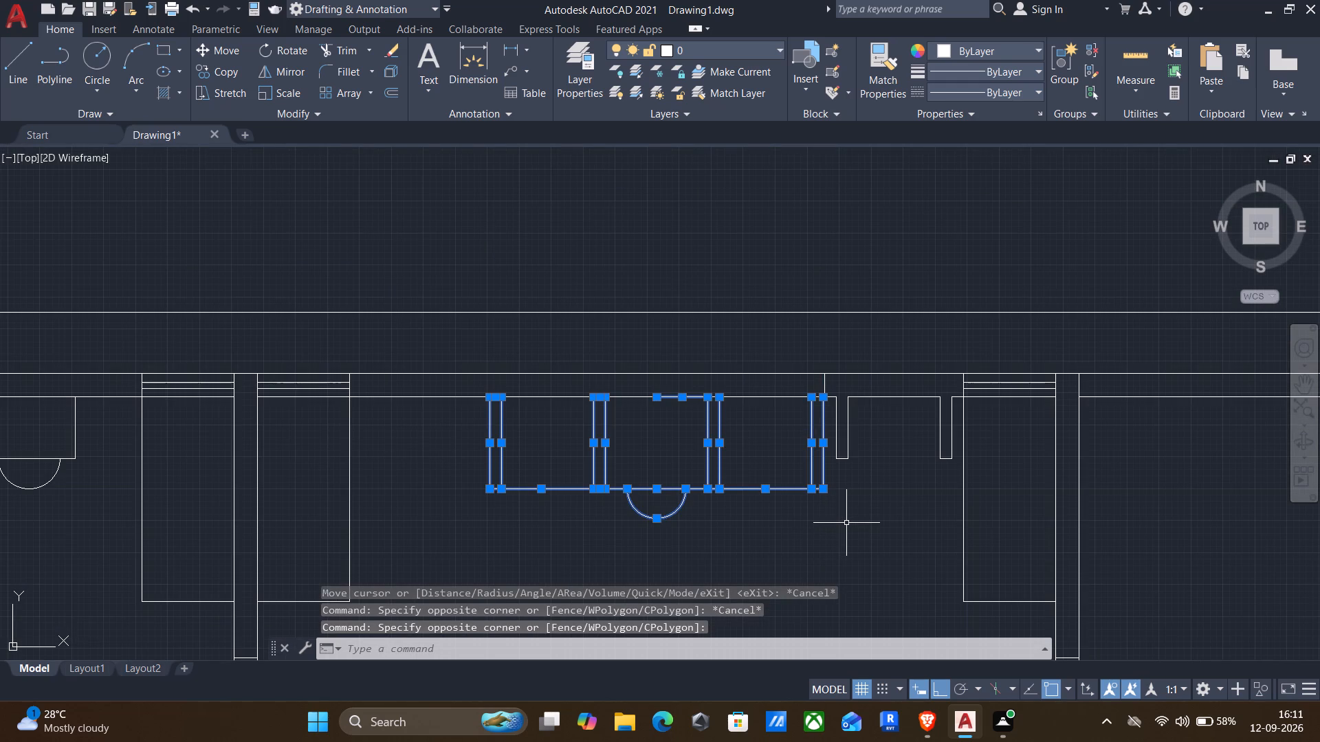
key("Delete")
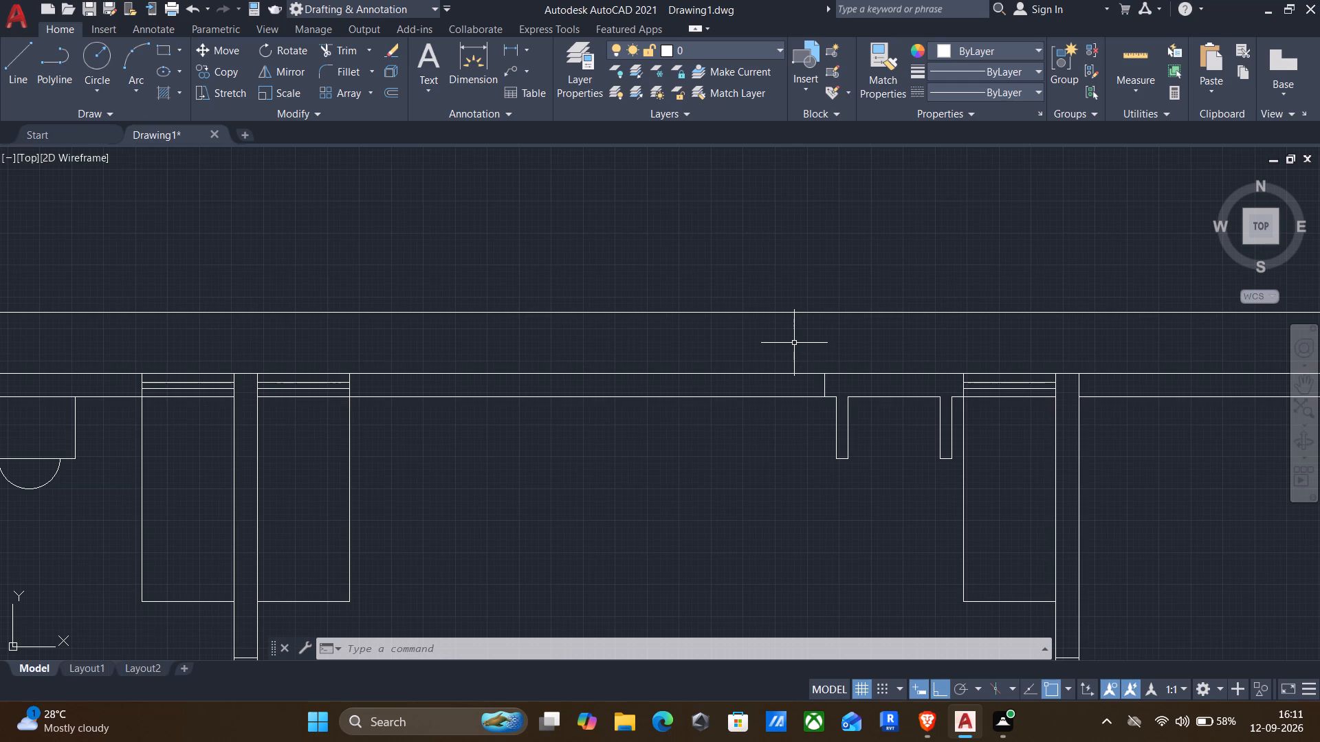
Copy the two-projection wall outline from its northwest corner to the east edge of the middle room's northwest window.
left_click(793, 346)
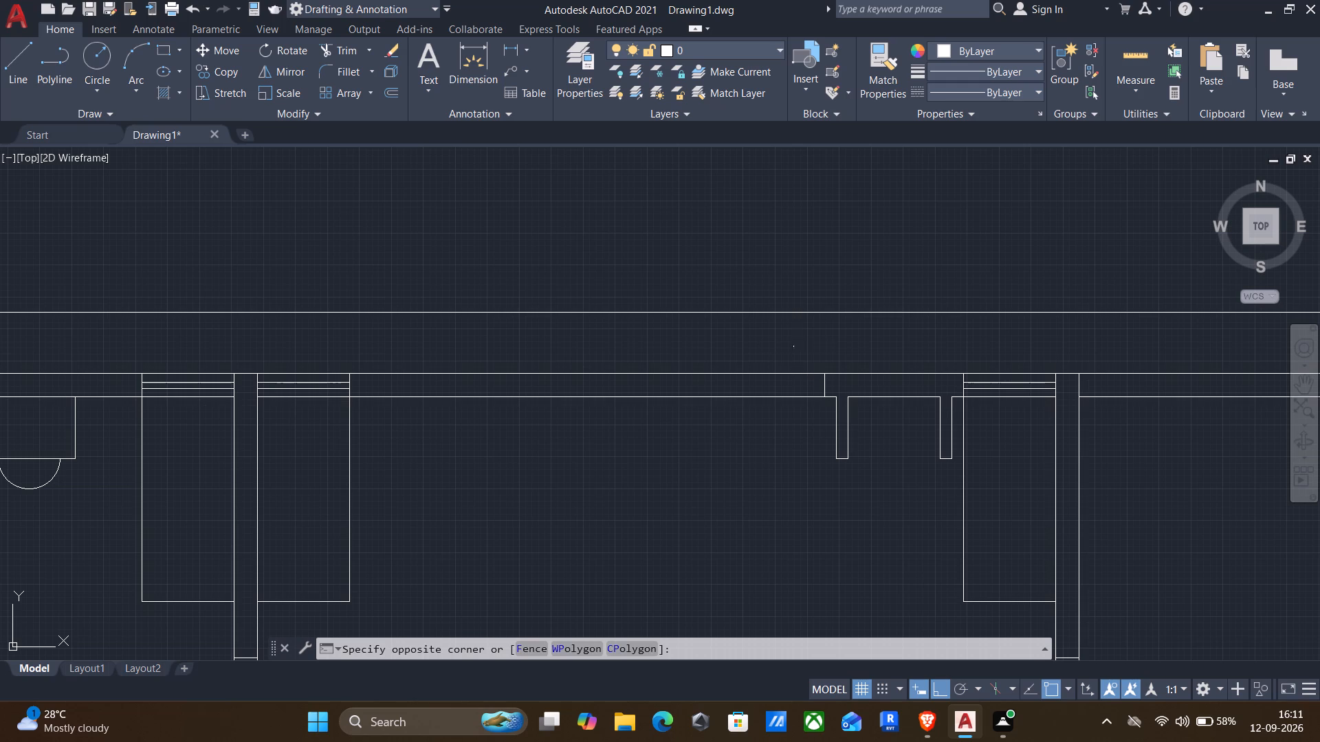
left_click(984, 506)
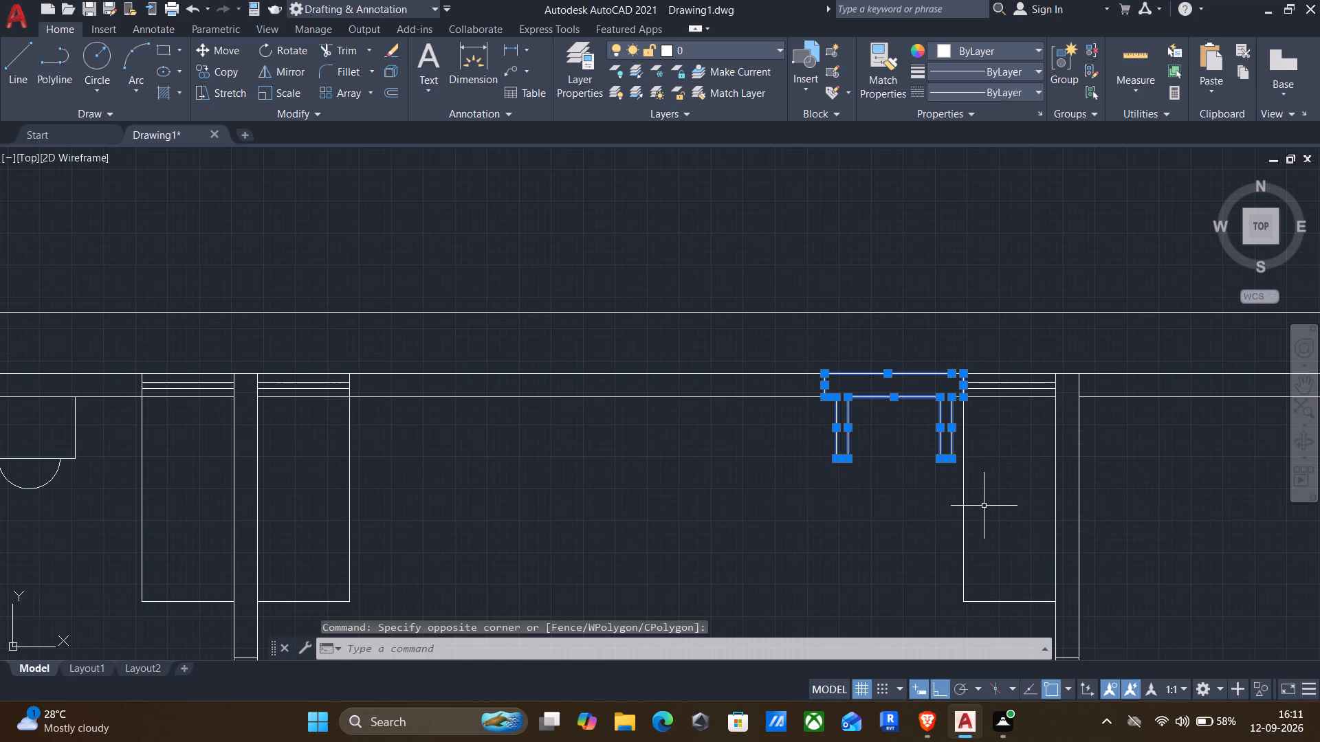
key("c")
key("o")
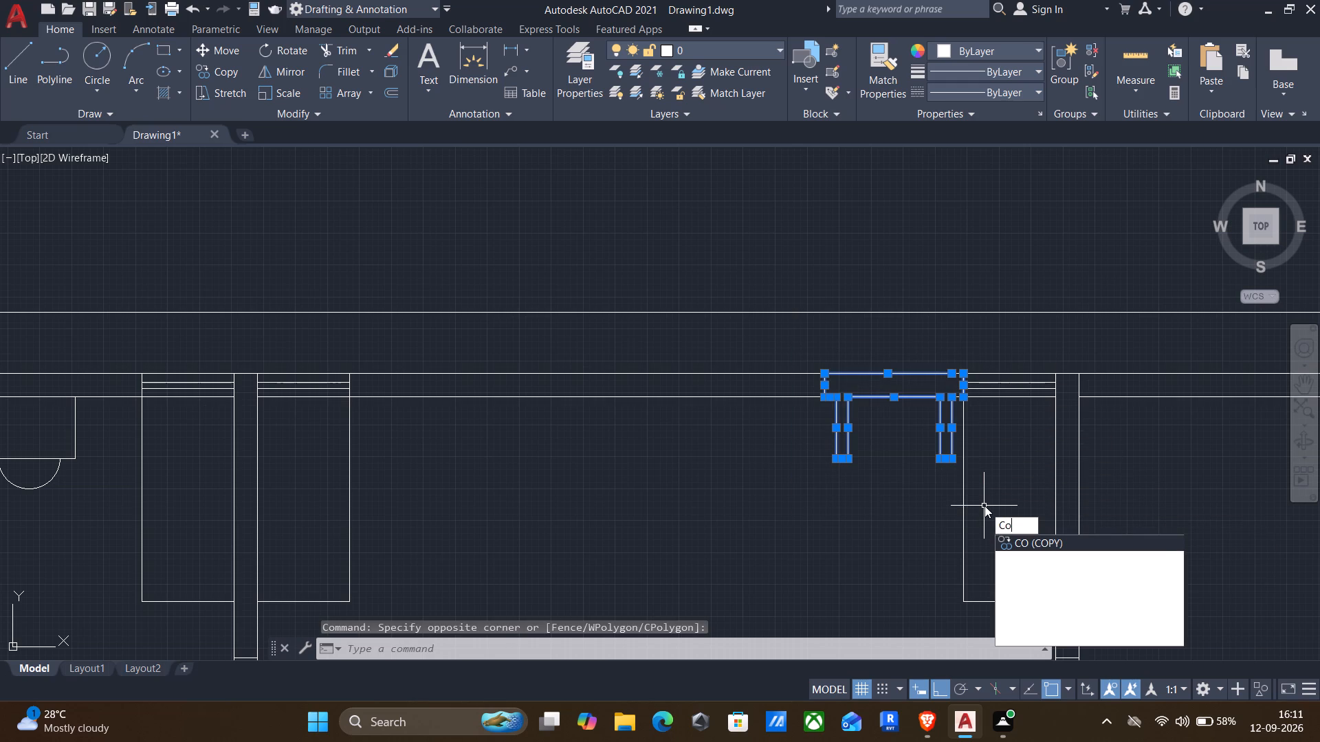
key("Return")
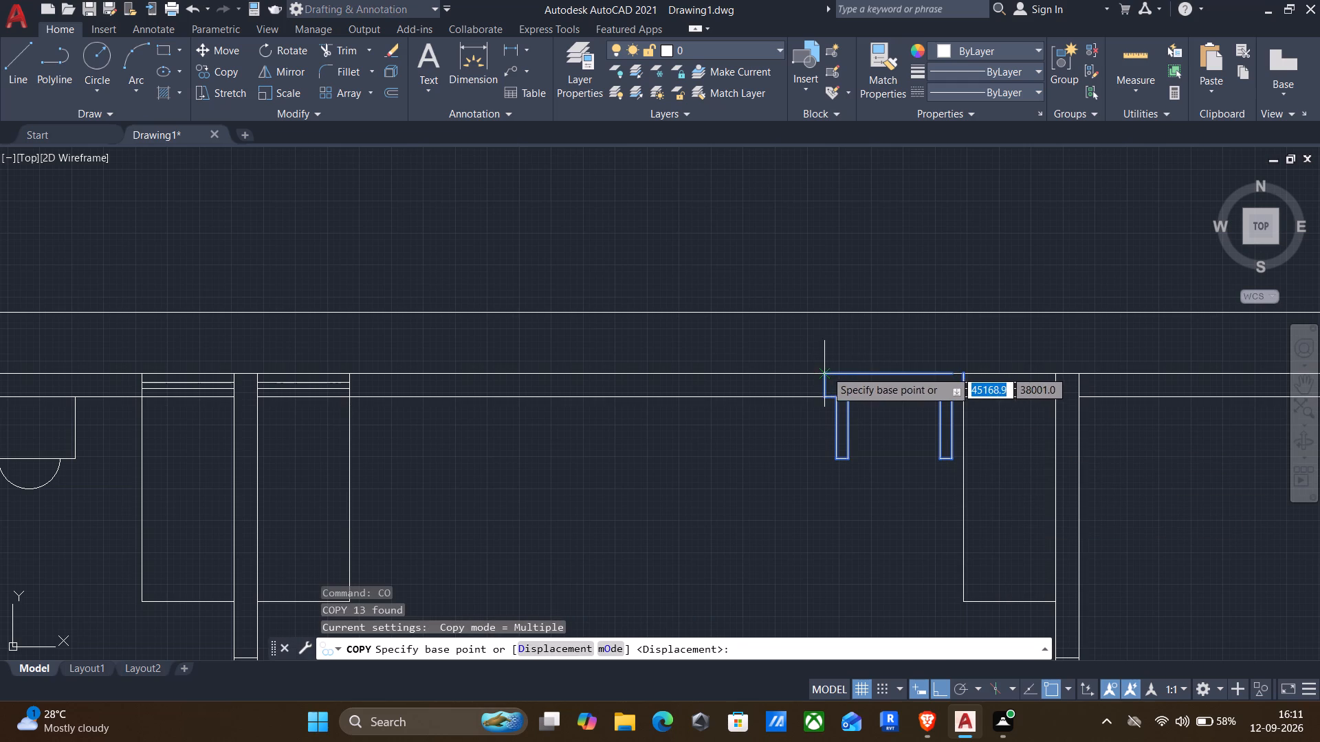
left_click(825, 371)
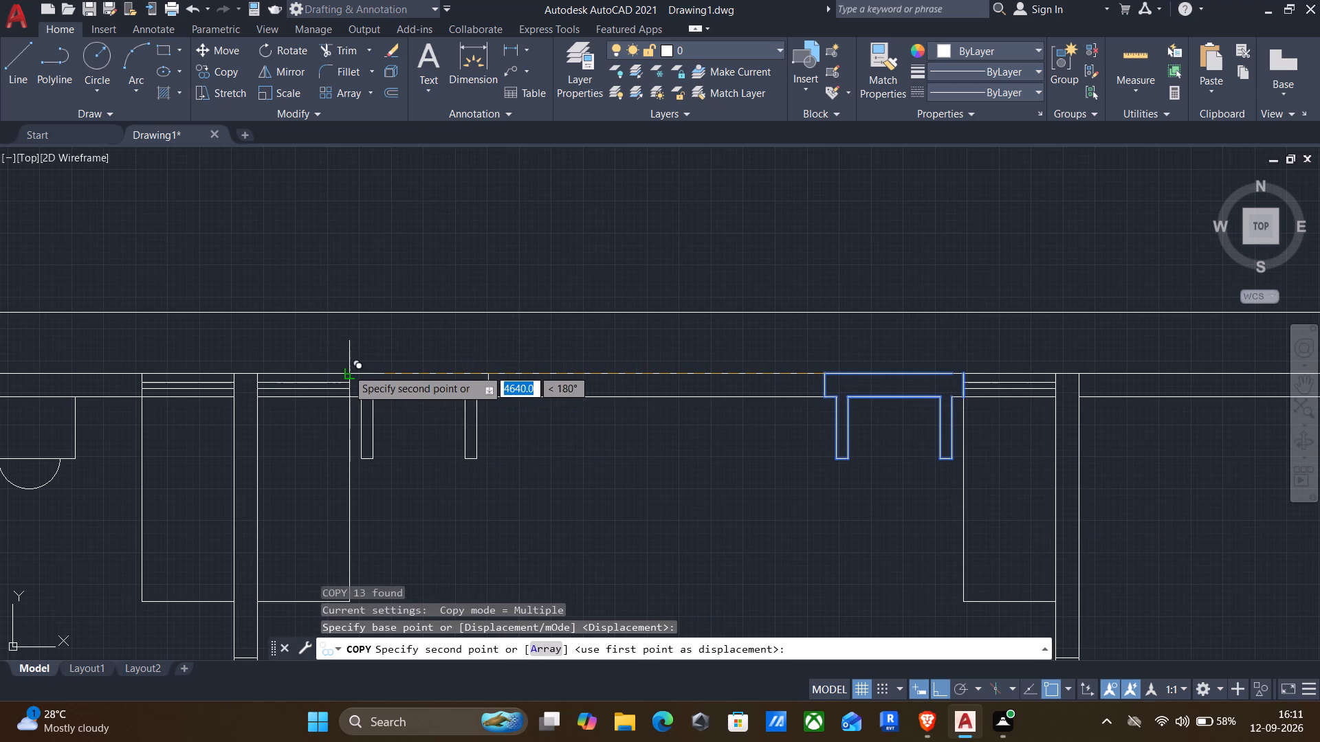
left_click(349, 369)
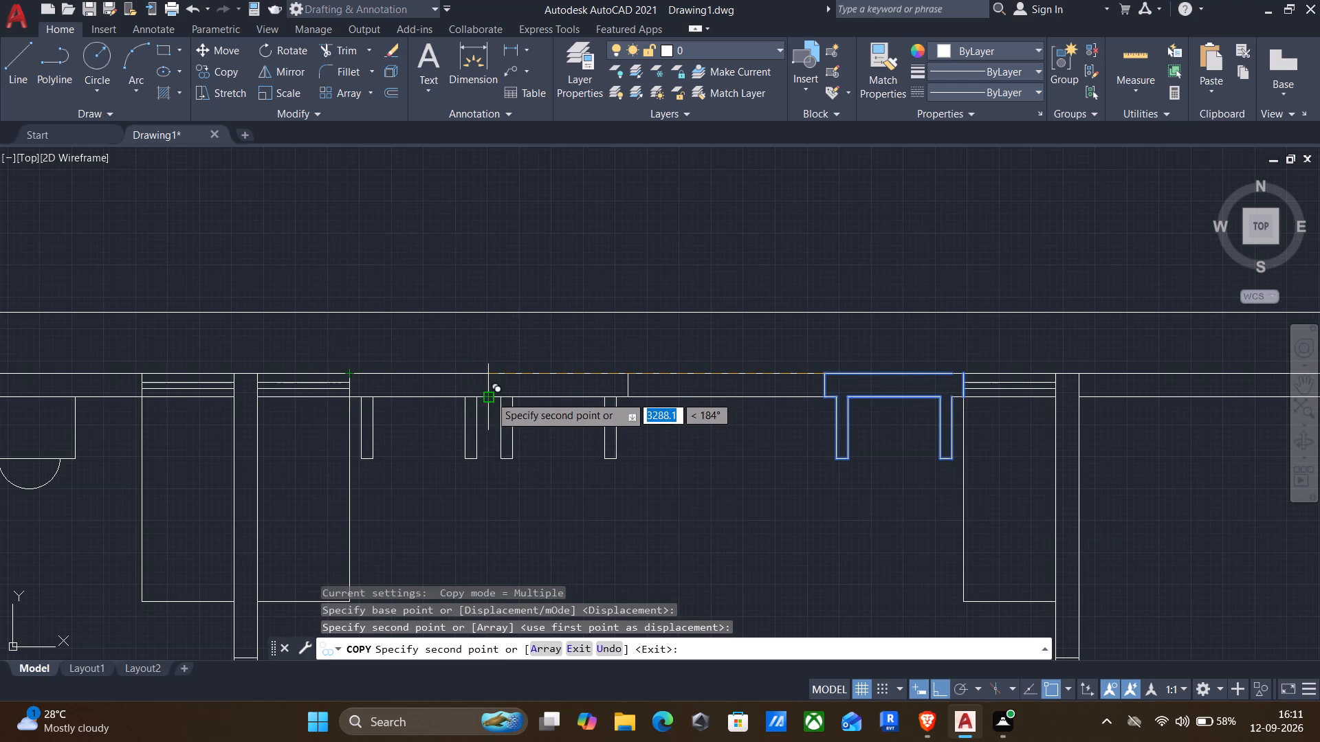
key("Escape")
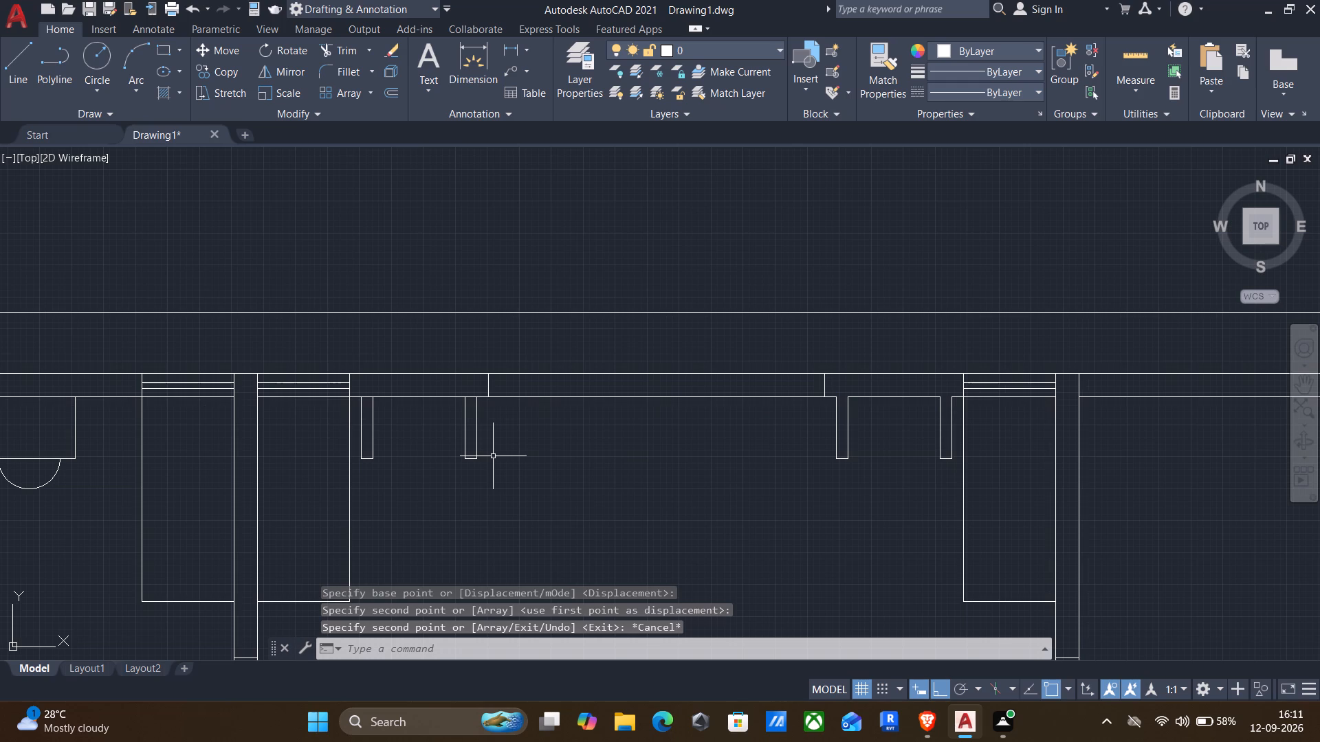
Offset the east side of the copied outline's east projection 1000 mm to the east.
key("o")
key("Return")
left_click(470, 429)
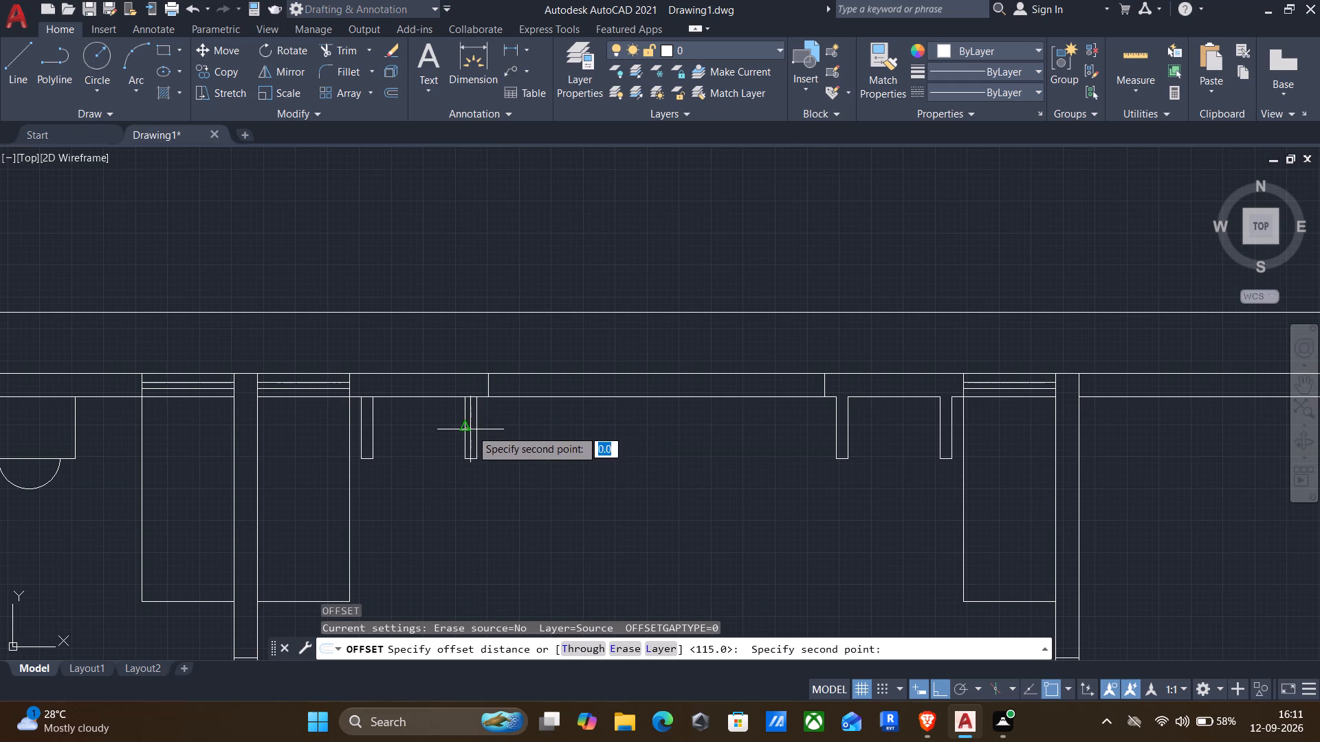
left_click(492, 428)
left_click(478, 434)
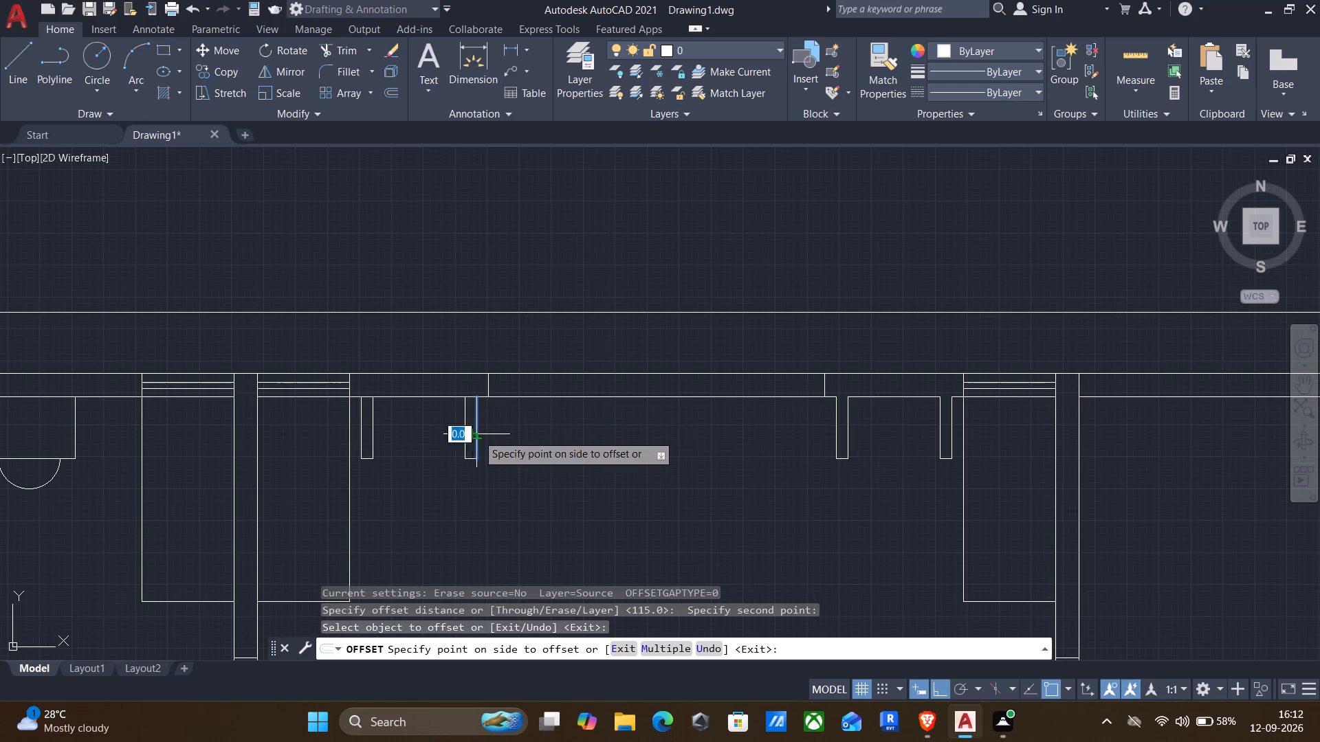
key("1")
type("00")
key("0")
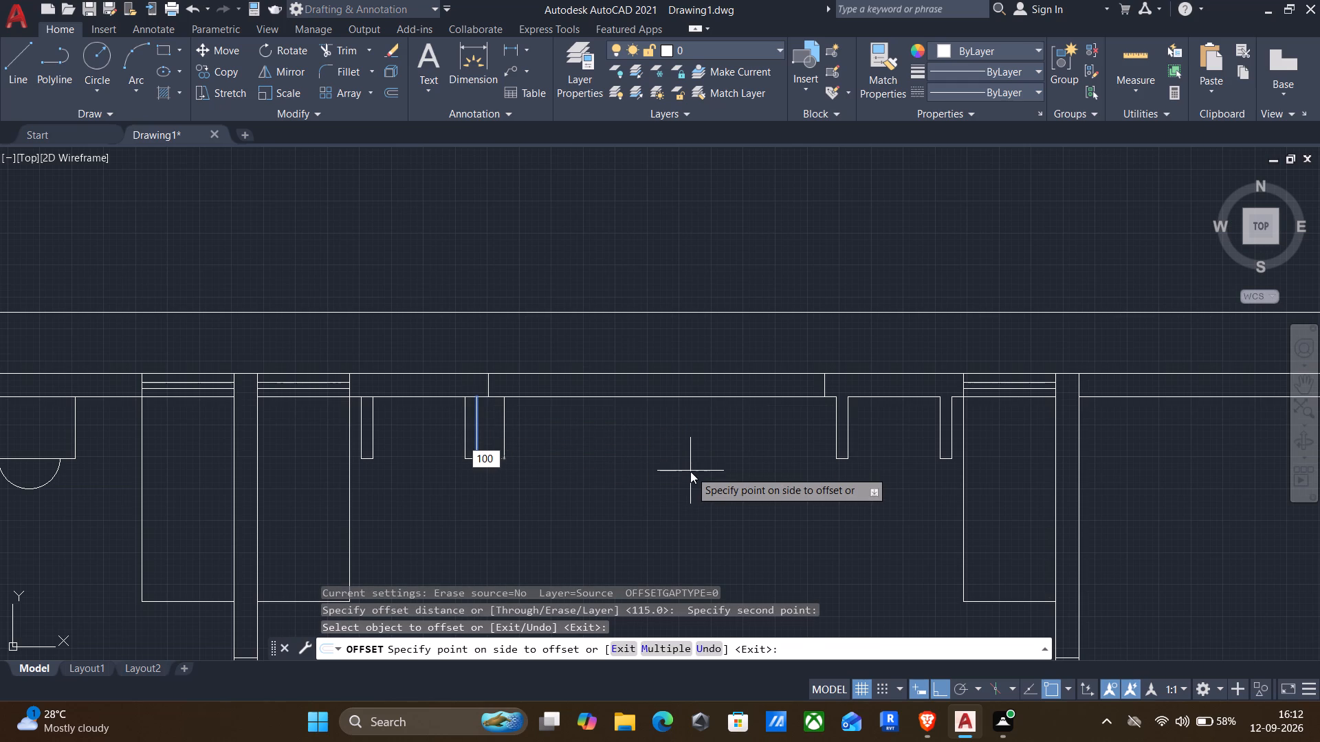
key("Return")
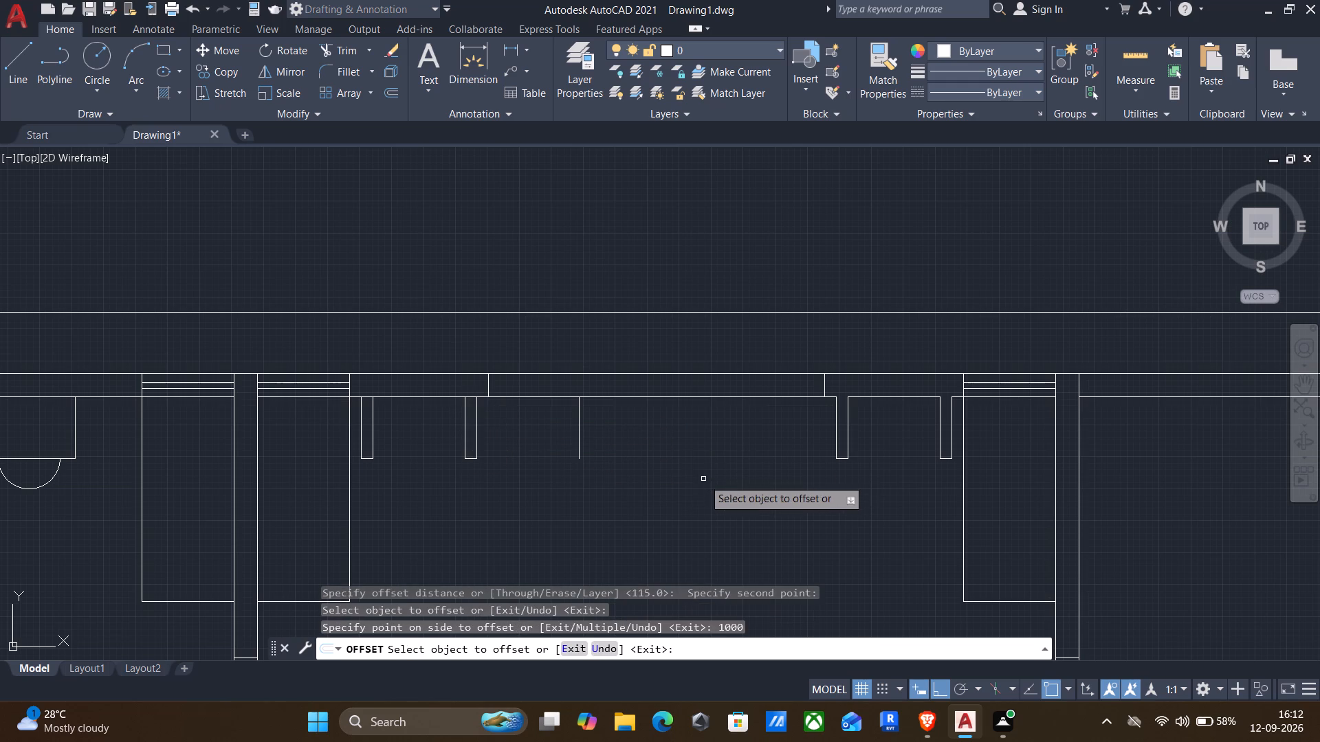
Offset the new projection line 115 mm to the east.
left_click(579, 438)
type("11")
key("5")
key("Return")
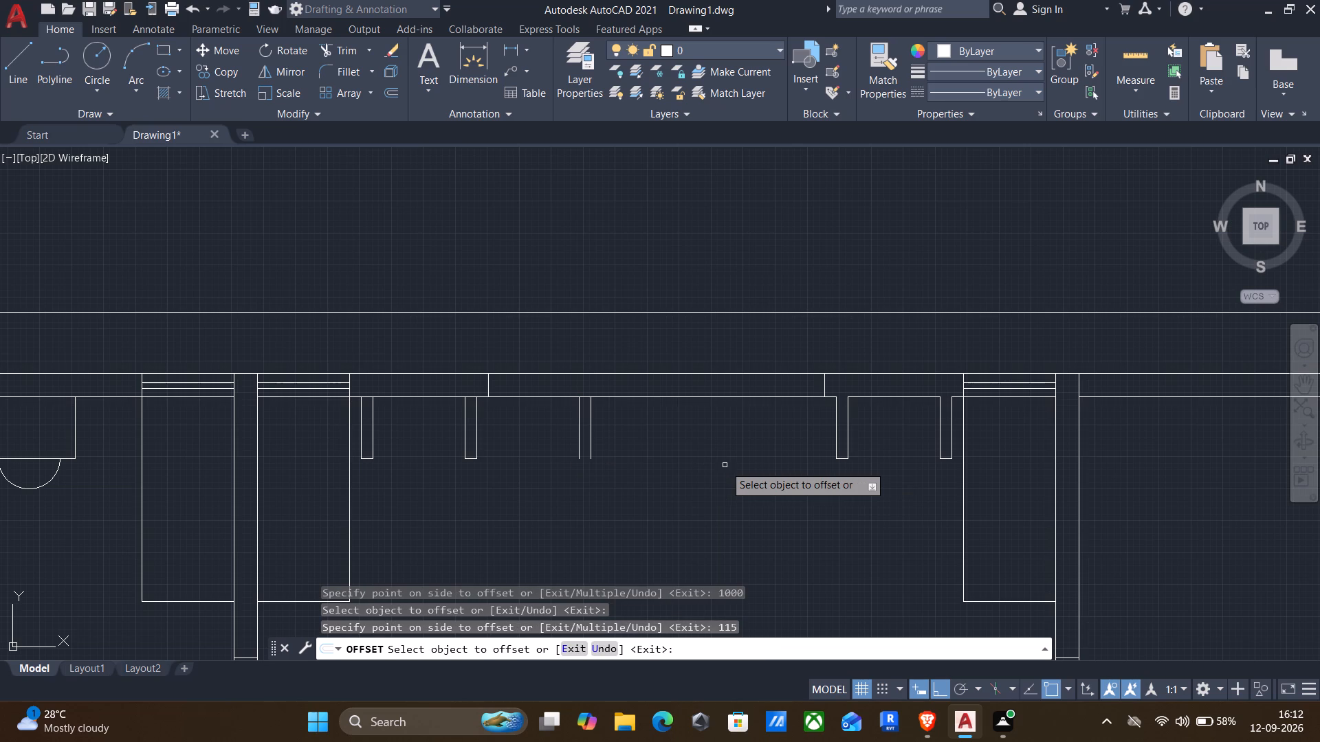
Form the fourth projection's sides by offsetting the easternmost new projection line 900 mm east and its copy 115 mm east.
left_click(590, 440)
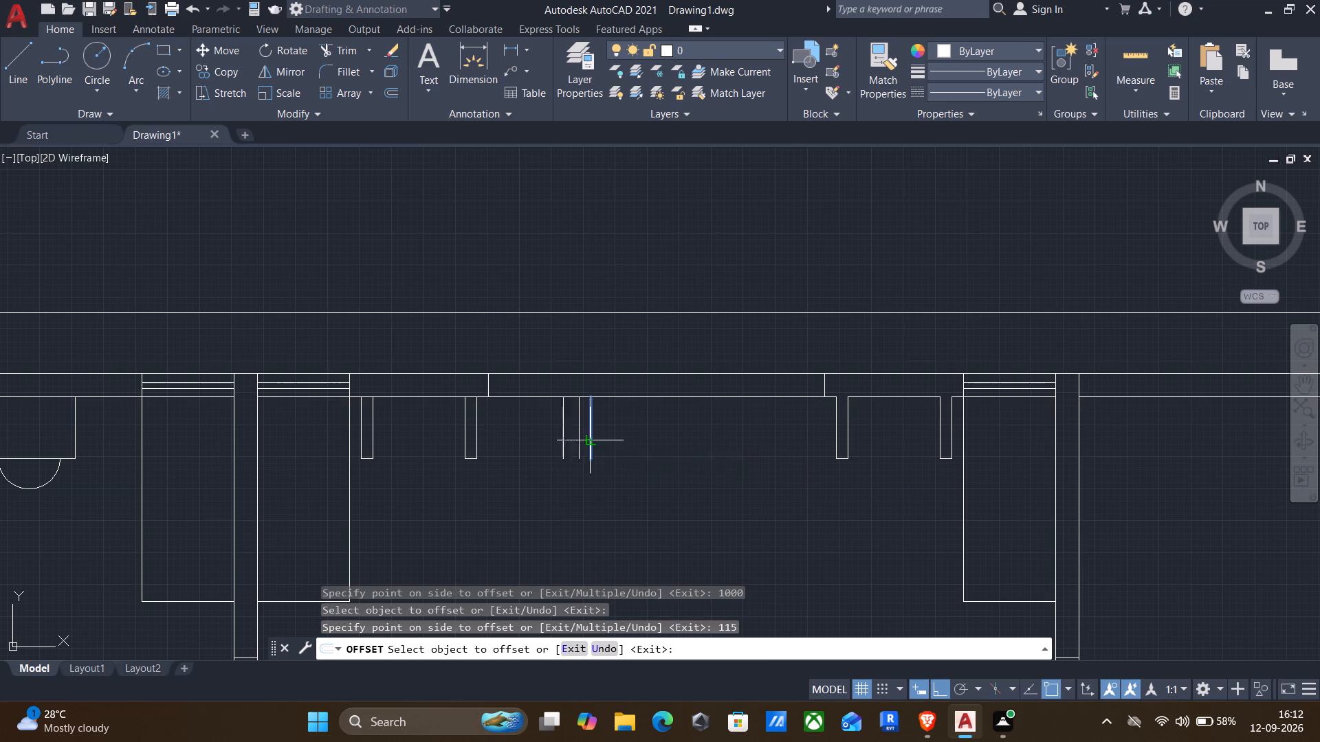
key("9")
type("00")
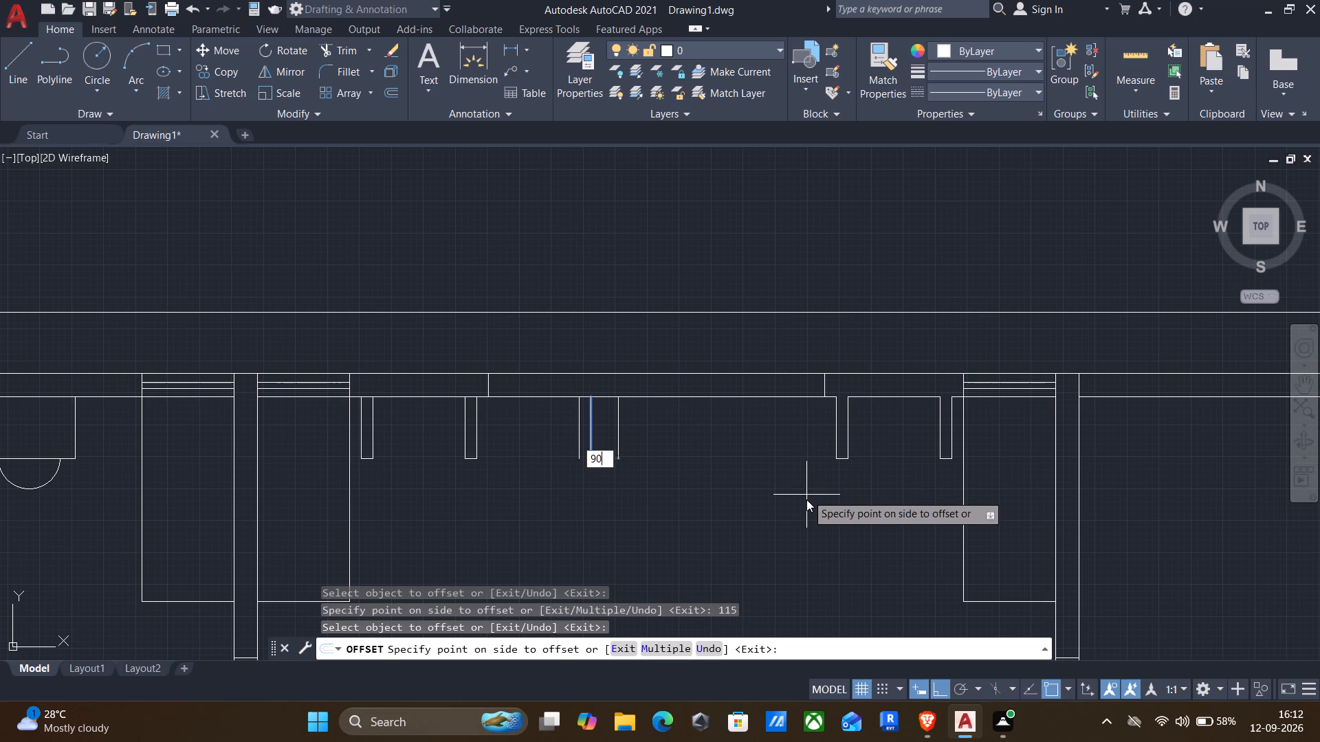
key("Return")
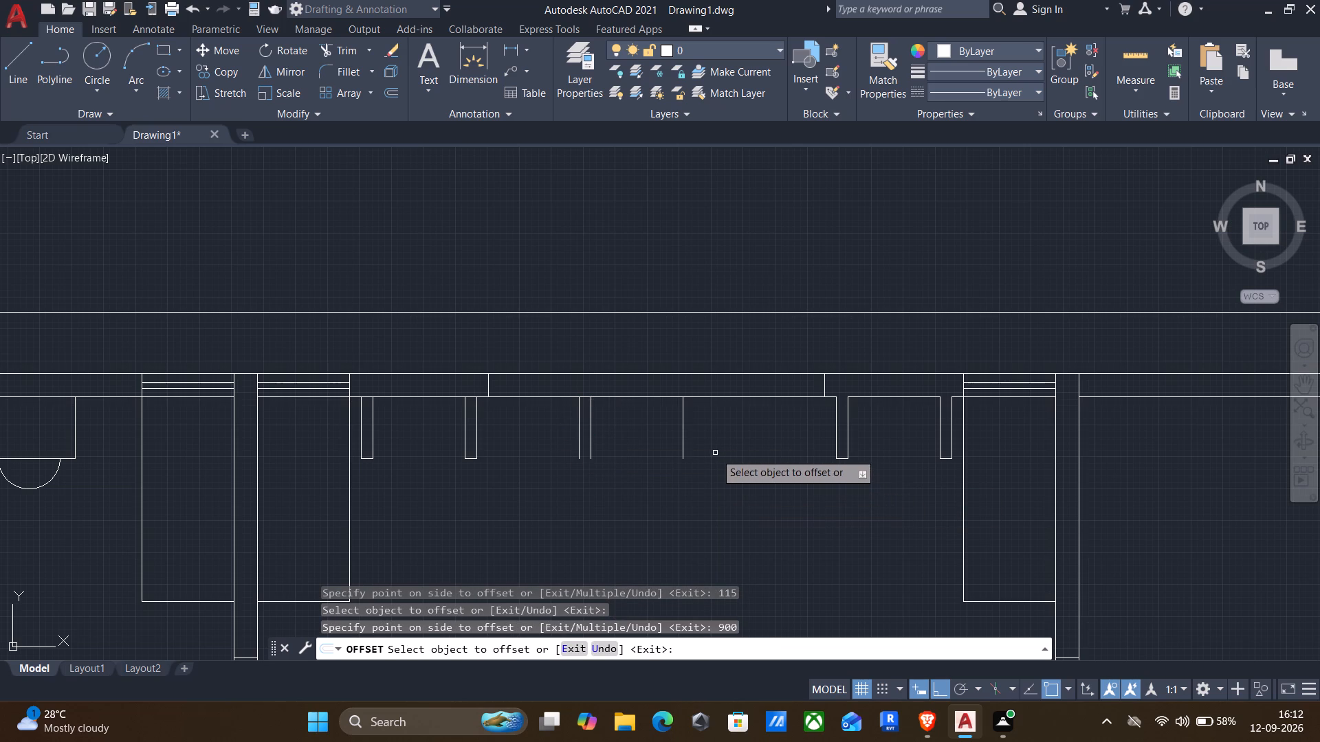
left_click(684, 427)
key("1")
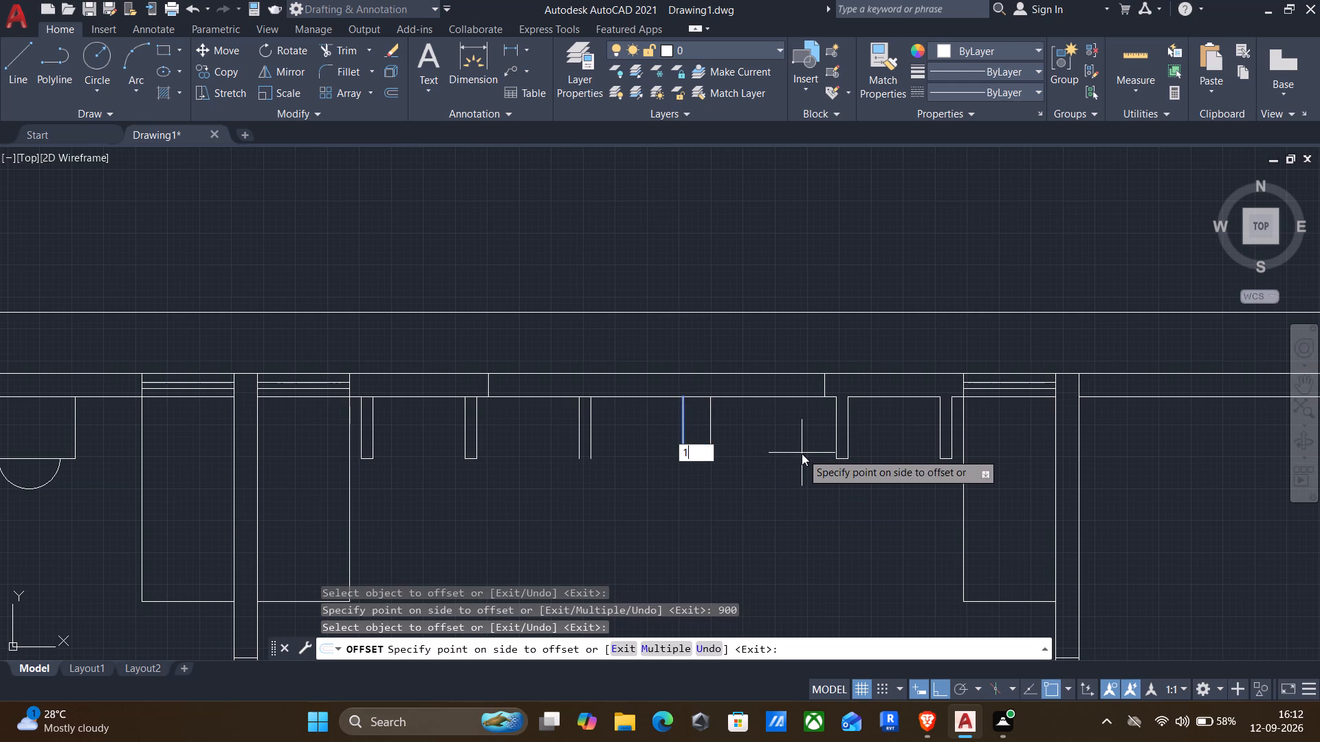
type("15")
key("Return")
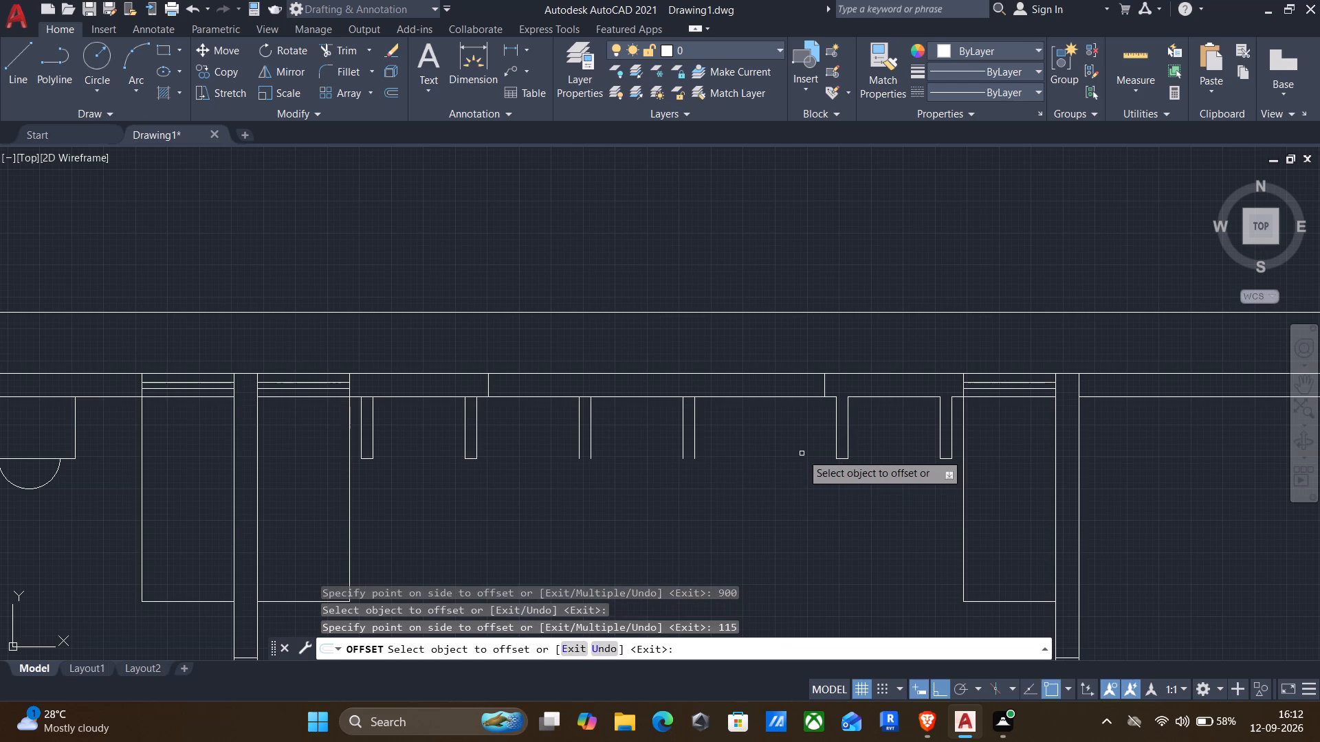
key("Escape")
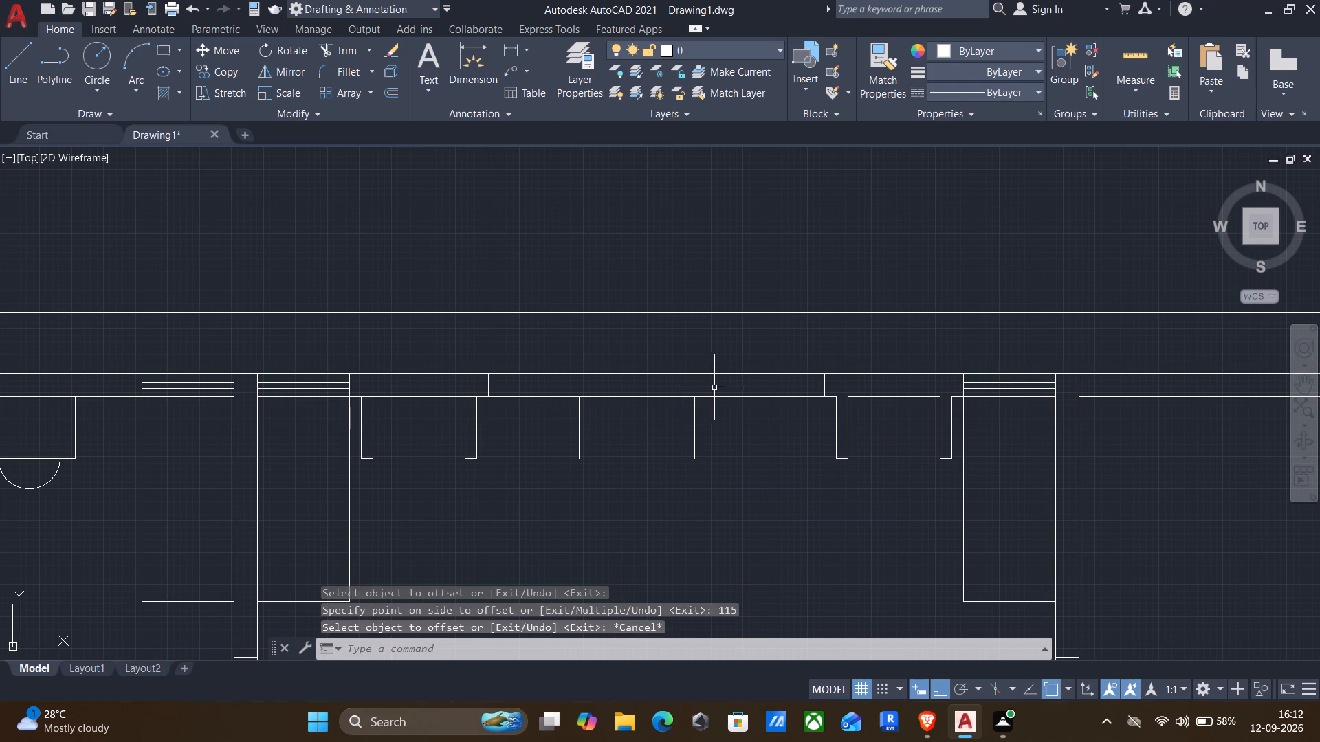
Draw a line 115 mm east from the fourth projection's northeast corner and north across the wall to its outer face.
key("l")
key("Return")
left_click(692, 395)
type("115")
key("Return")
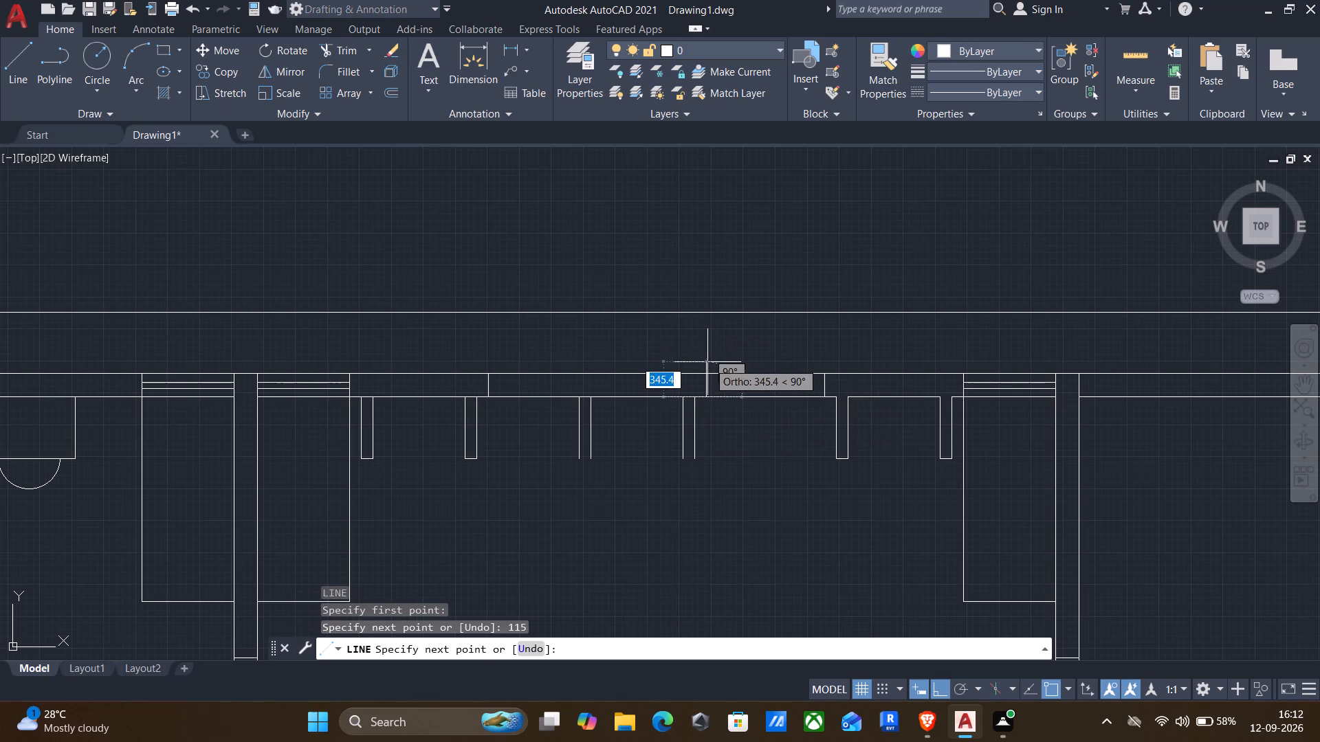
left_click(705, 370)
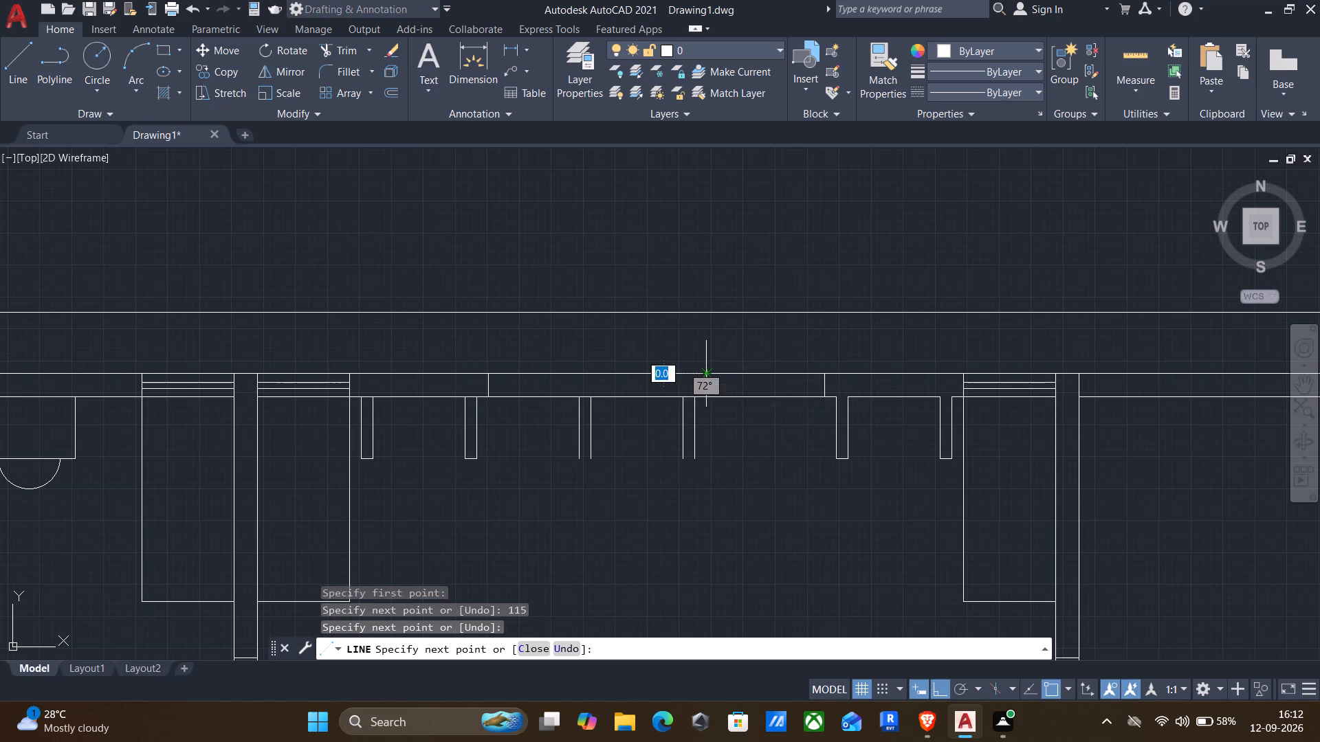
key("Return")
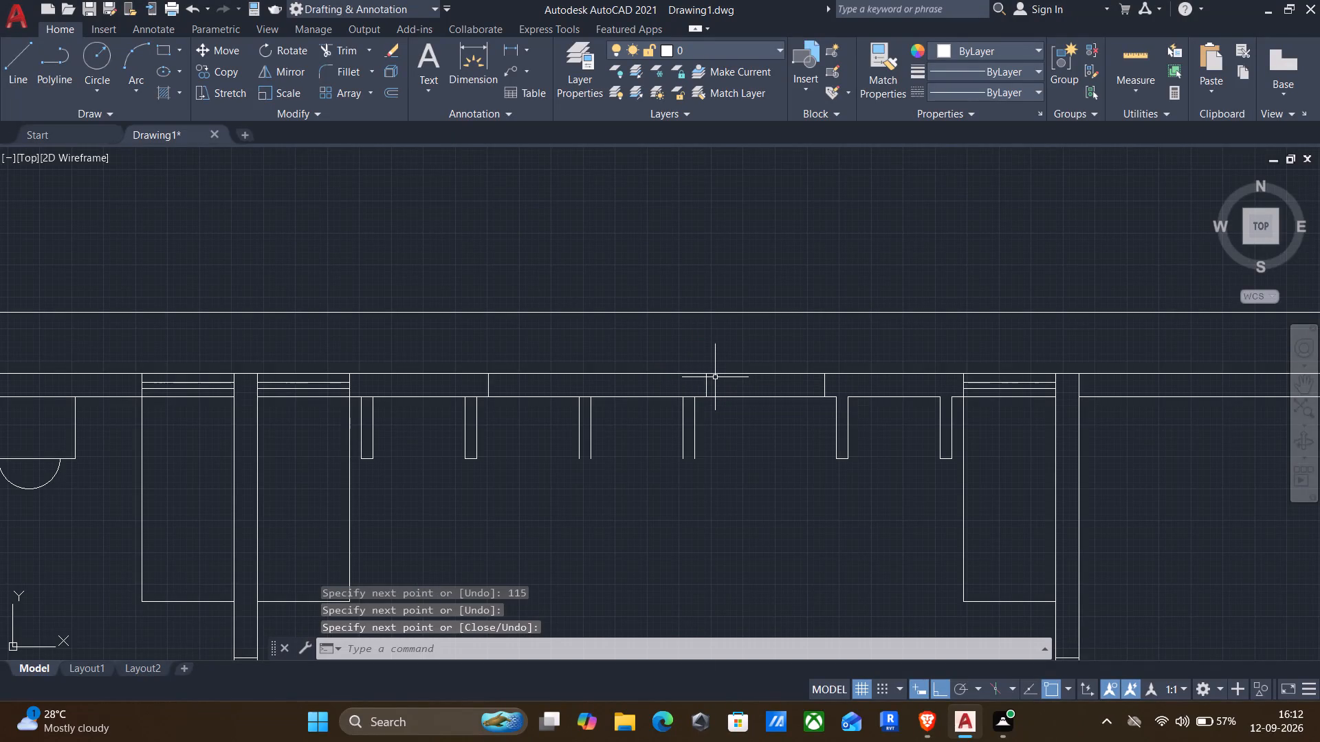
Trim the inner wall line across the four projections and remove the short cross-wall line between the second and third projections.
type("tr")
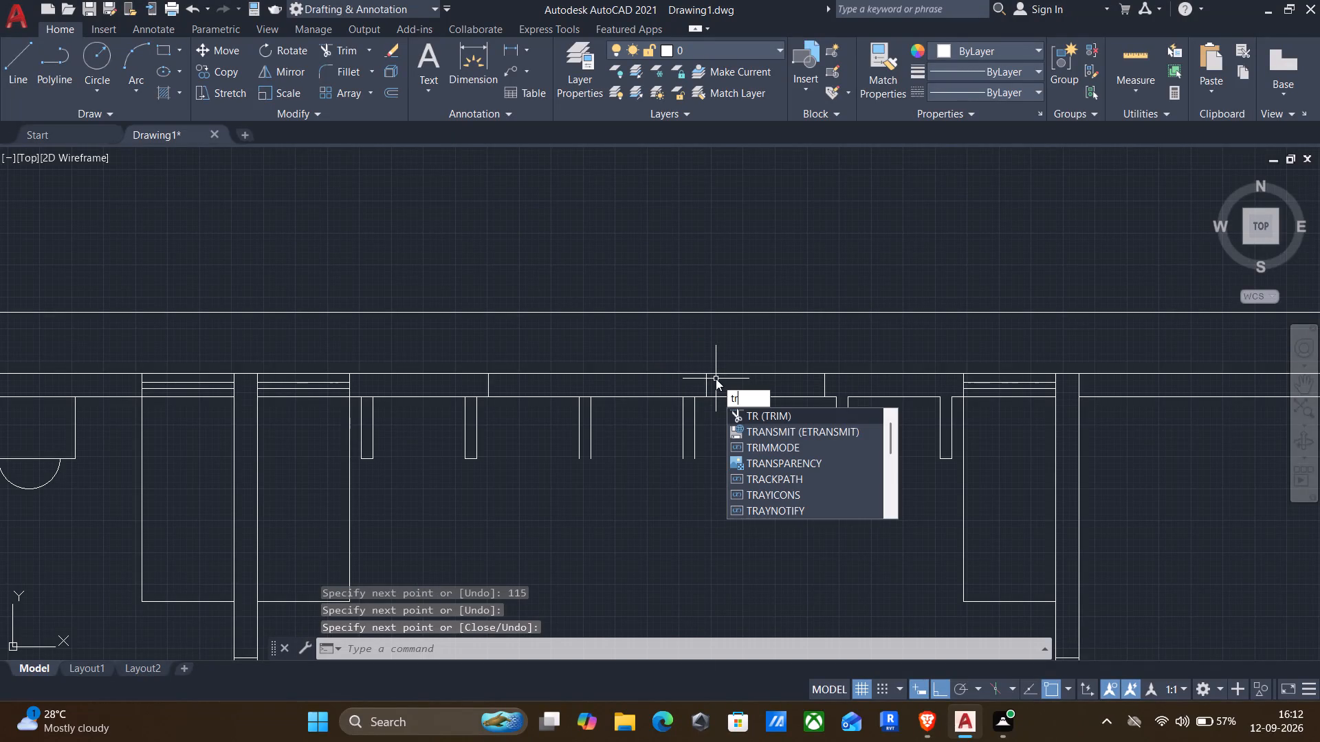
key("Return")
scroll(478, 385, "up", 2)
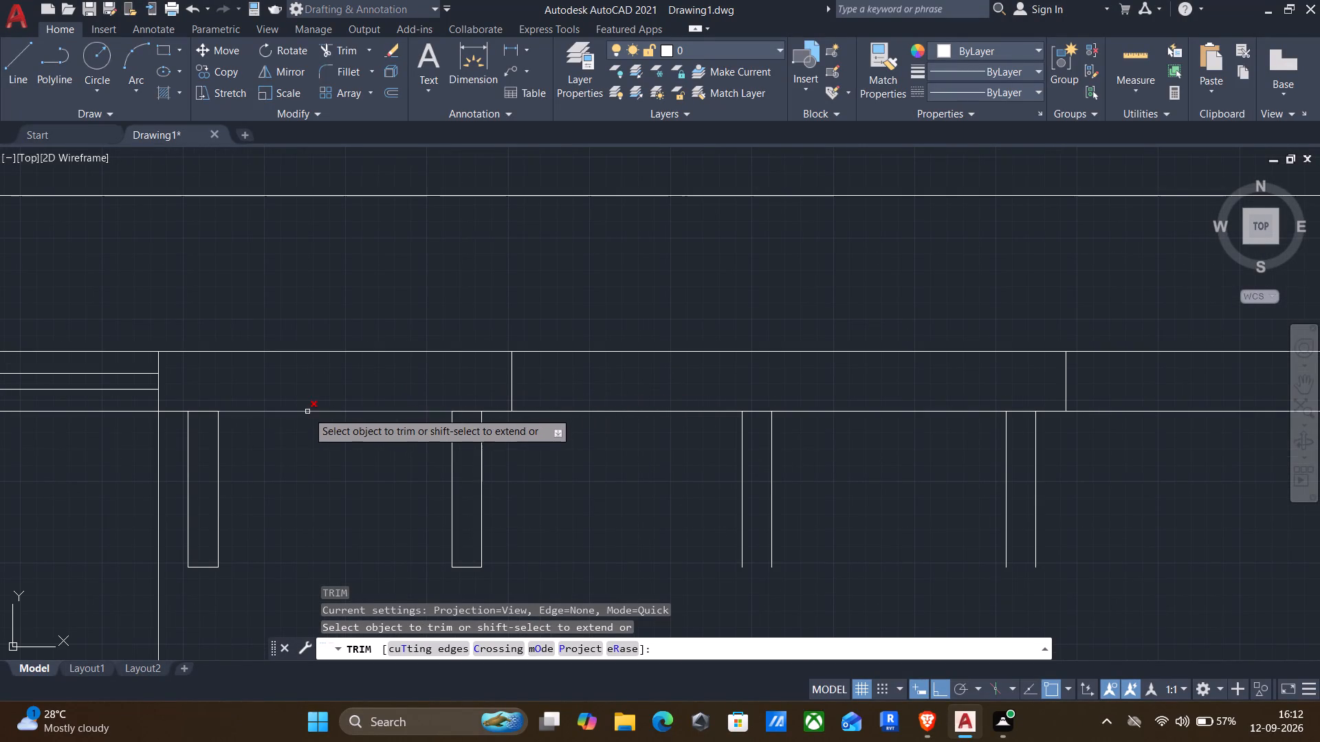
left_click_drag(213, 419, 213, 387)
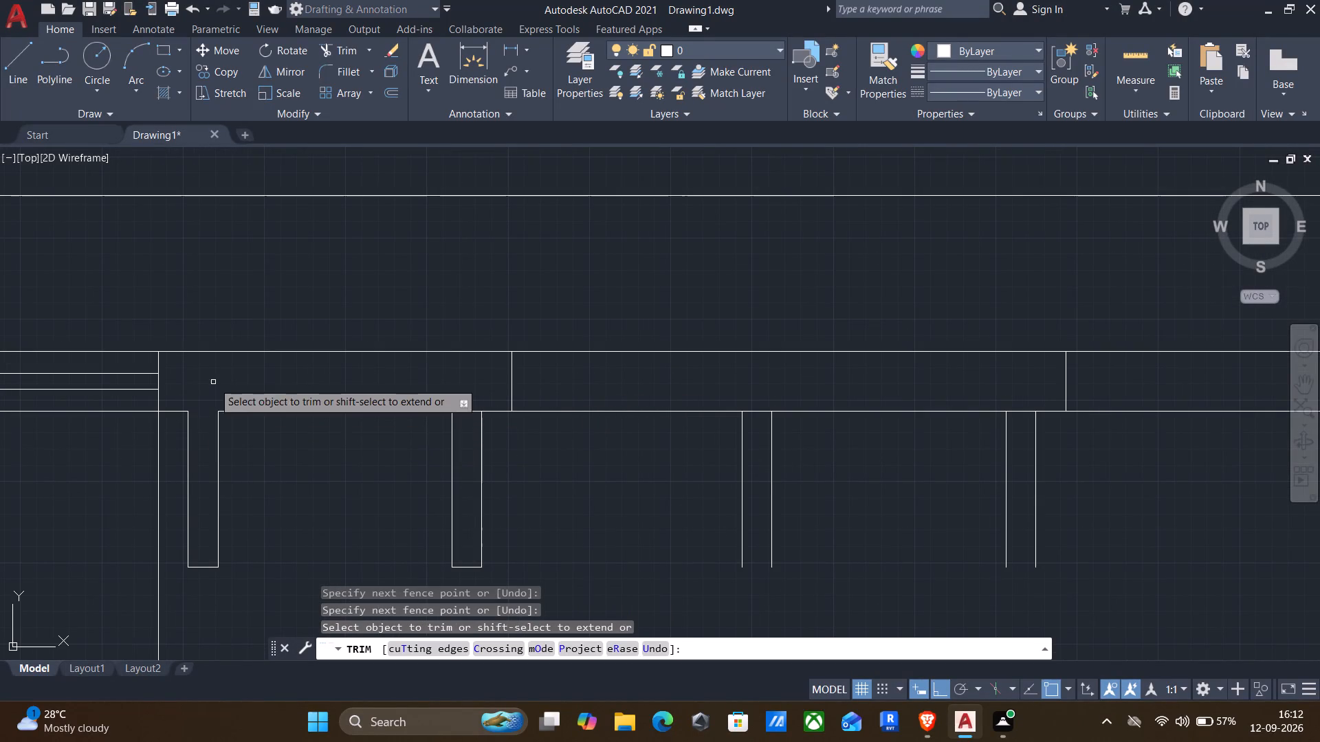
left_click(465, 423)
left_click(470, 391)
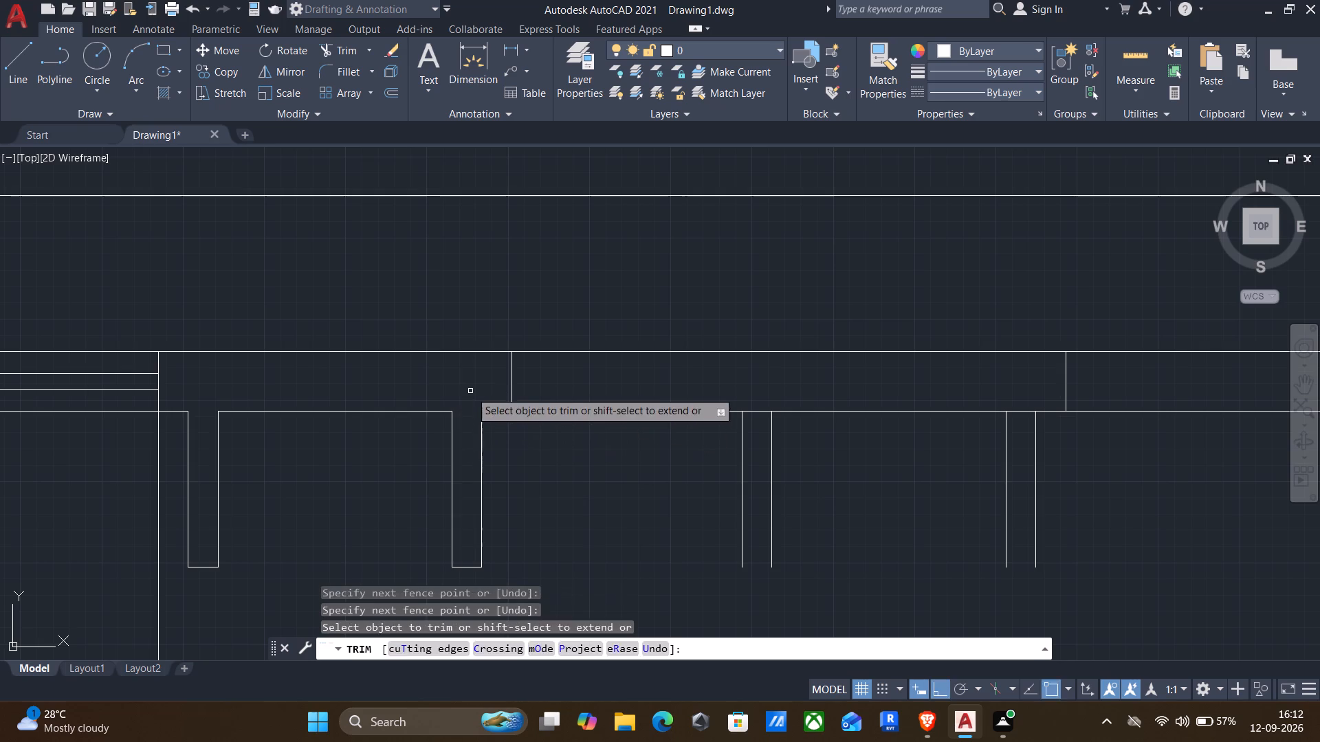
left_click_drag(478, 387, 676, 407)
left_click(752, 420)
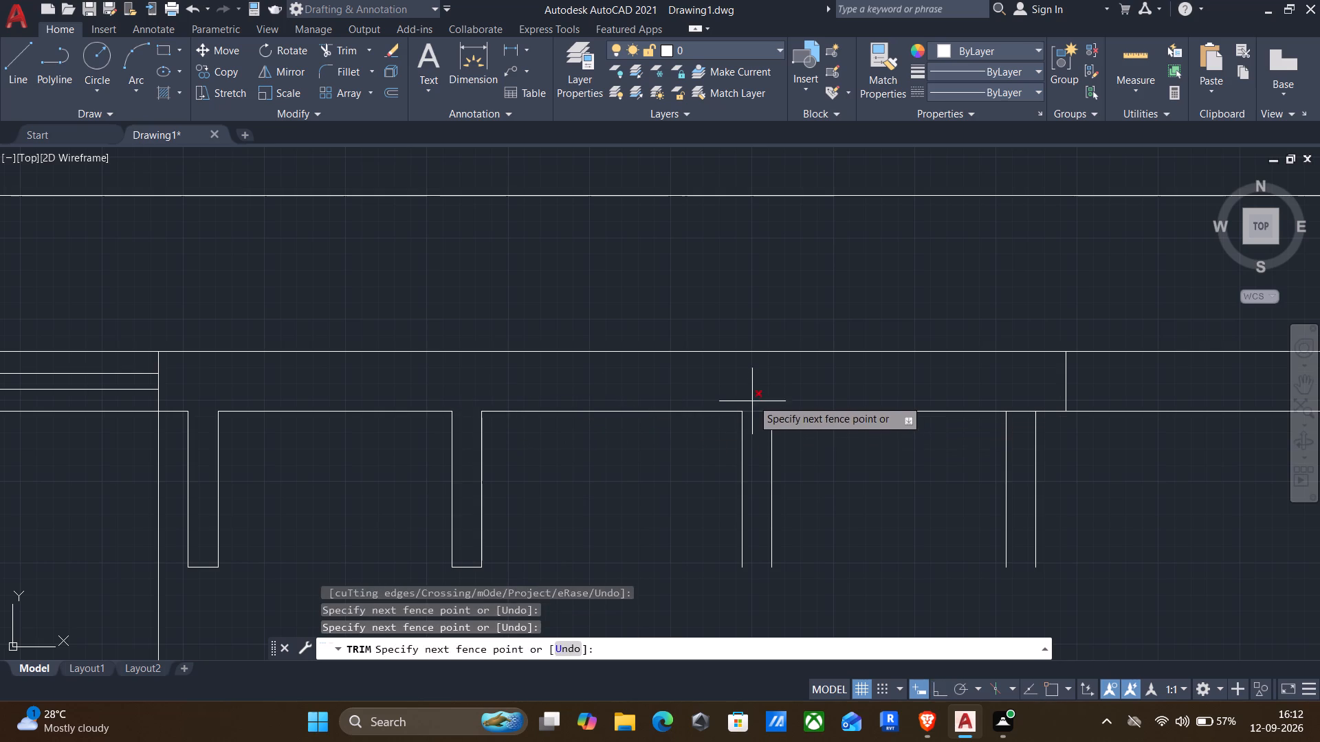
left_click(753, 393)
left_click_drag(1020, 429, 1019, 415)
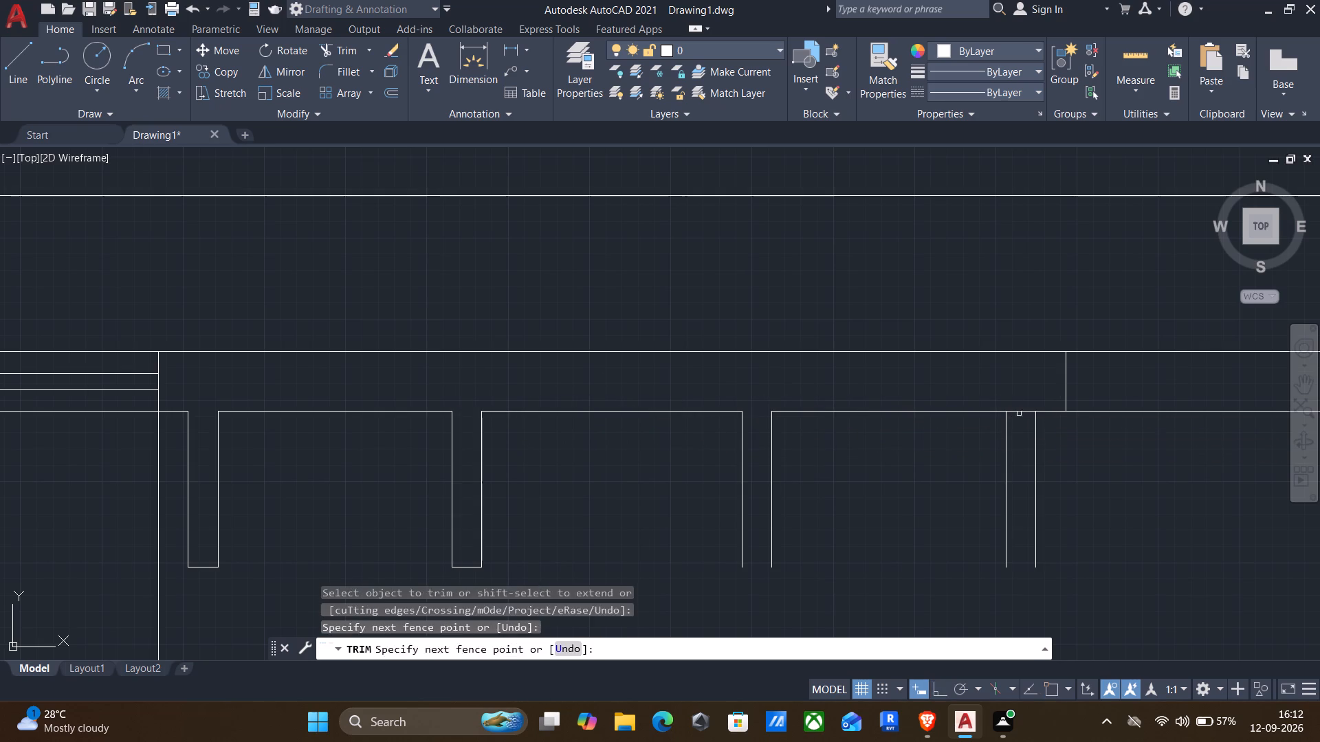
left_click_drag(1017, 396, 1019, 425)
Measure the wall opening between the four-projection outline and the eastern two-projection outline.
scroll(1018, 428, "down", 2)
middle_click_drag(1011, 471, 1034, 387)
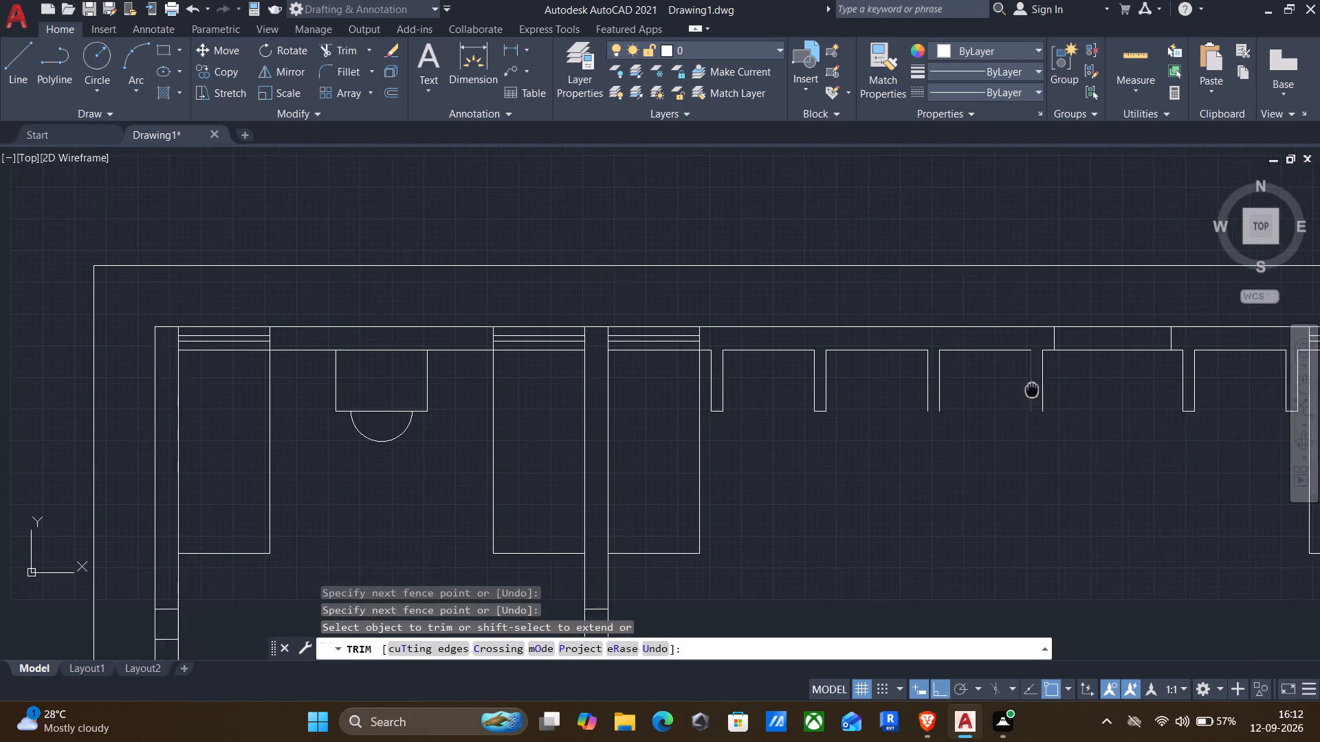
middle_click_drag(1034, 387, 1034, 385)
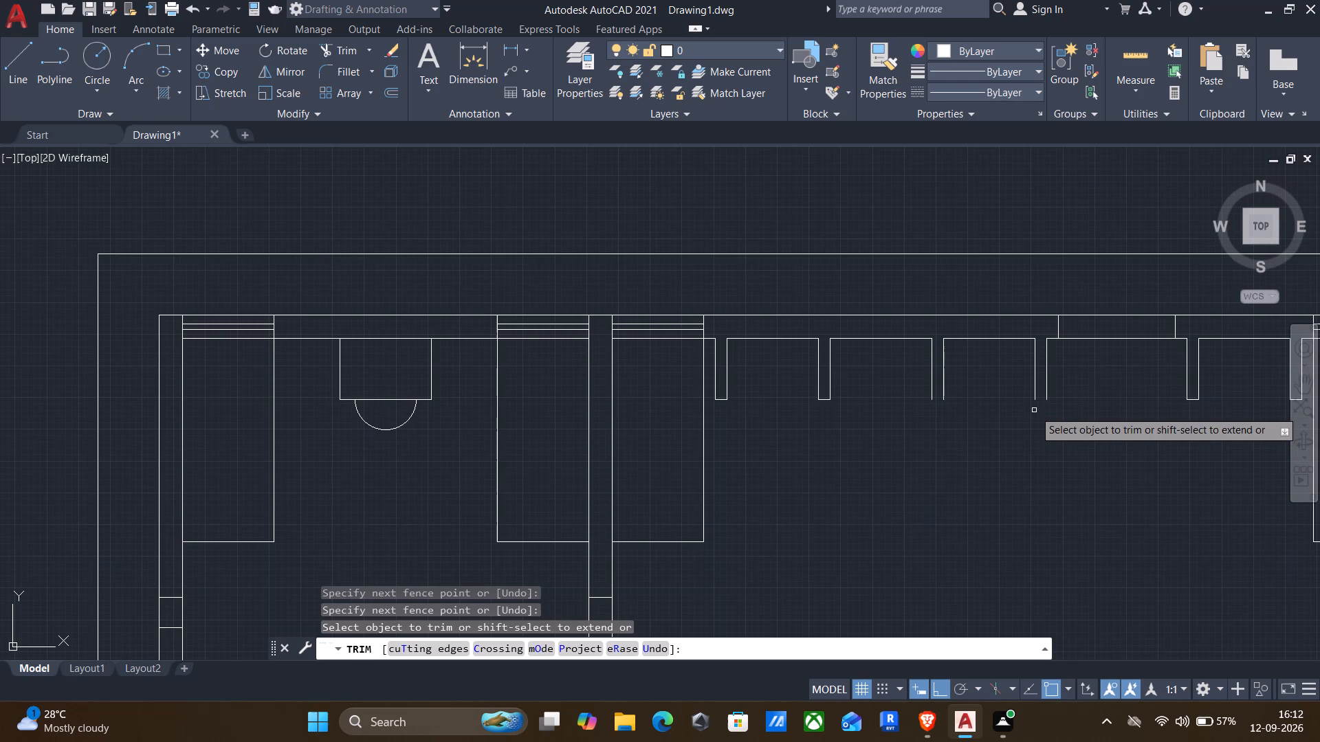
middle_click_drag(1034, 411, 929, 449)
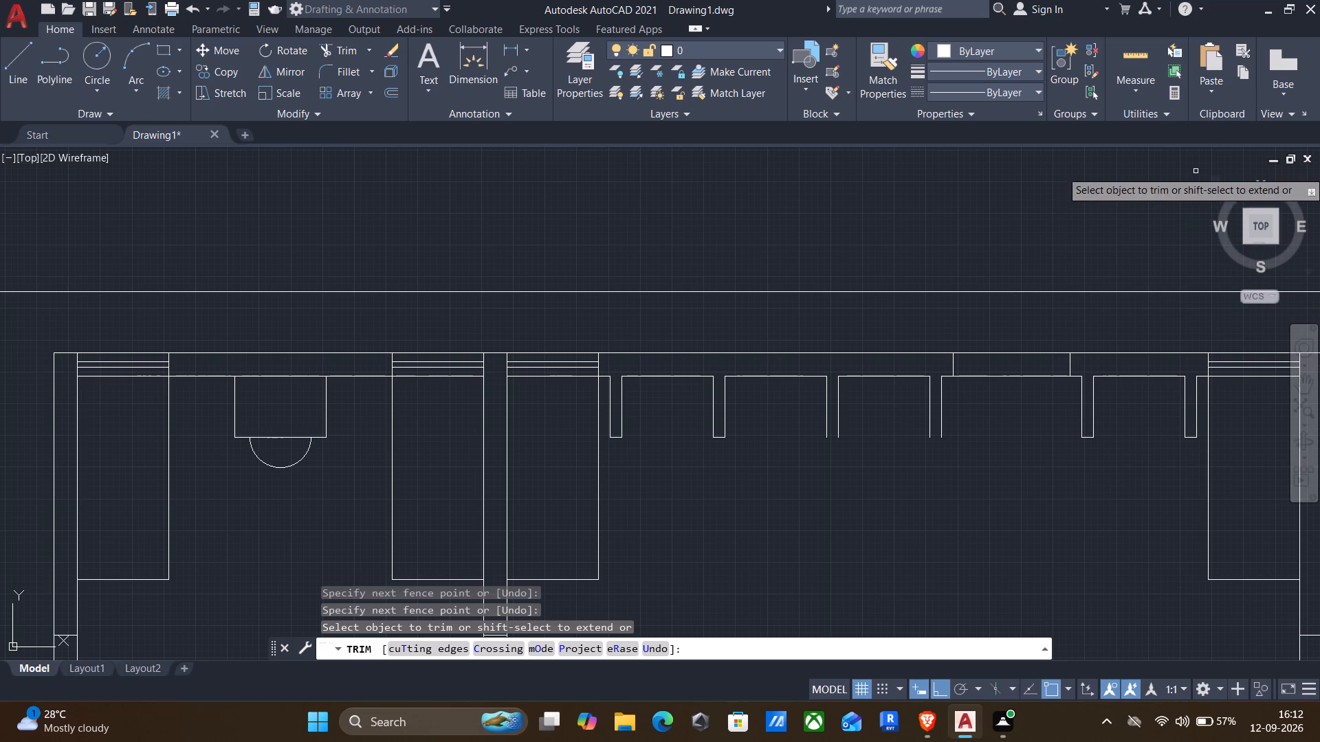
left_click(1130, 60)
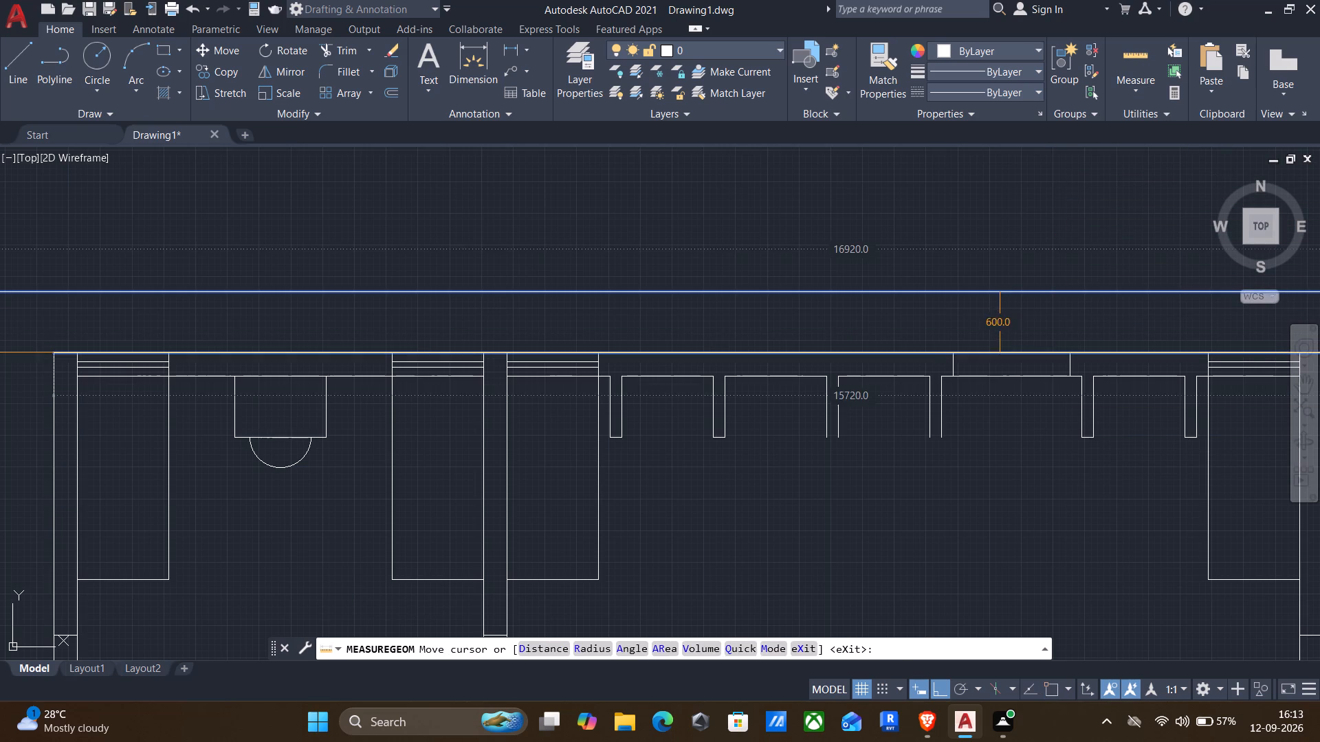
scroll(1005, 368, "up", 2)
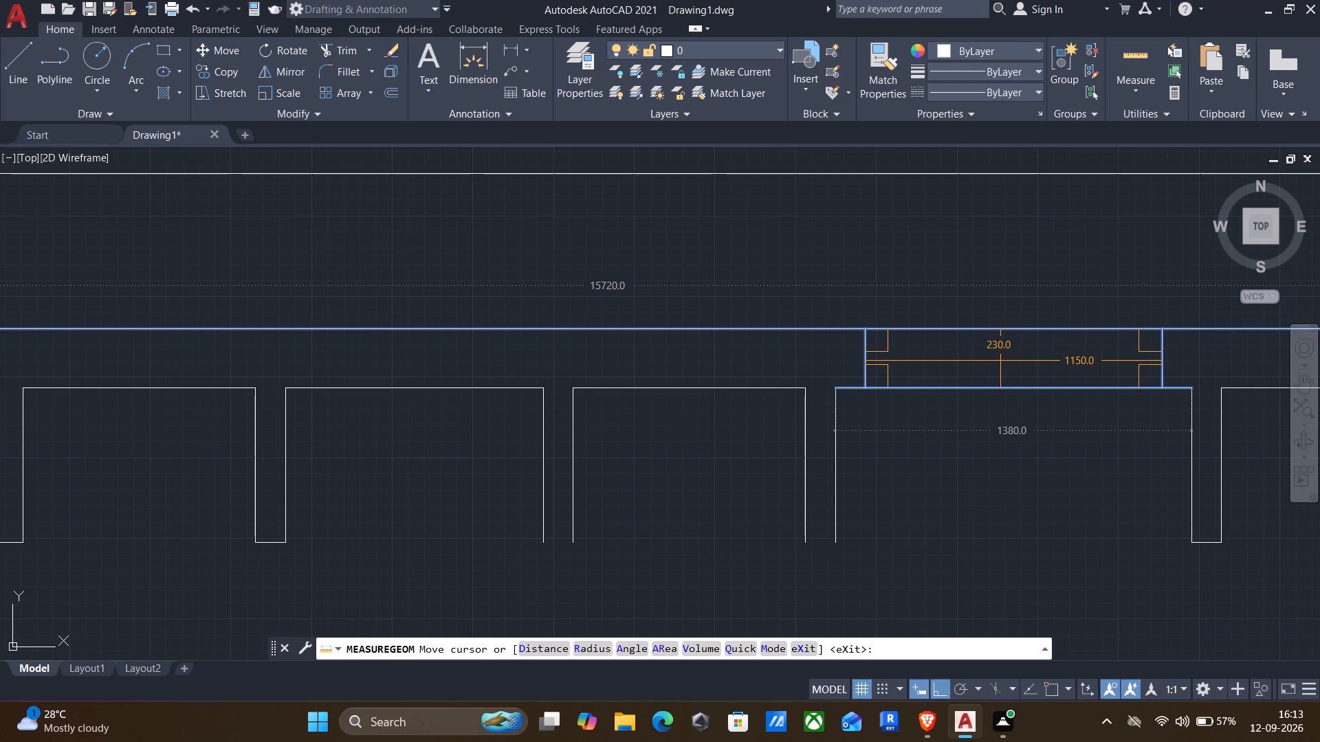
scroll(1000, 361, "down", 2)
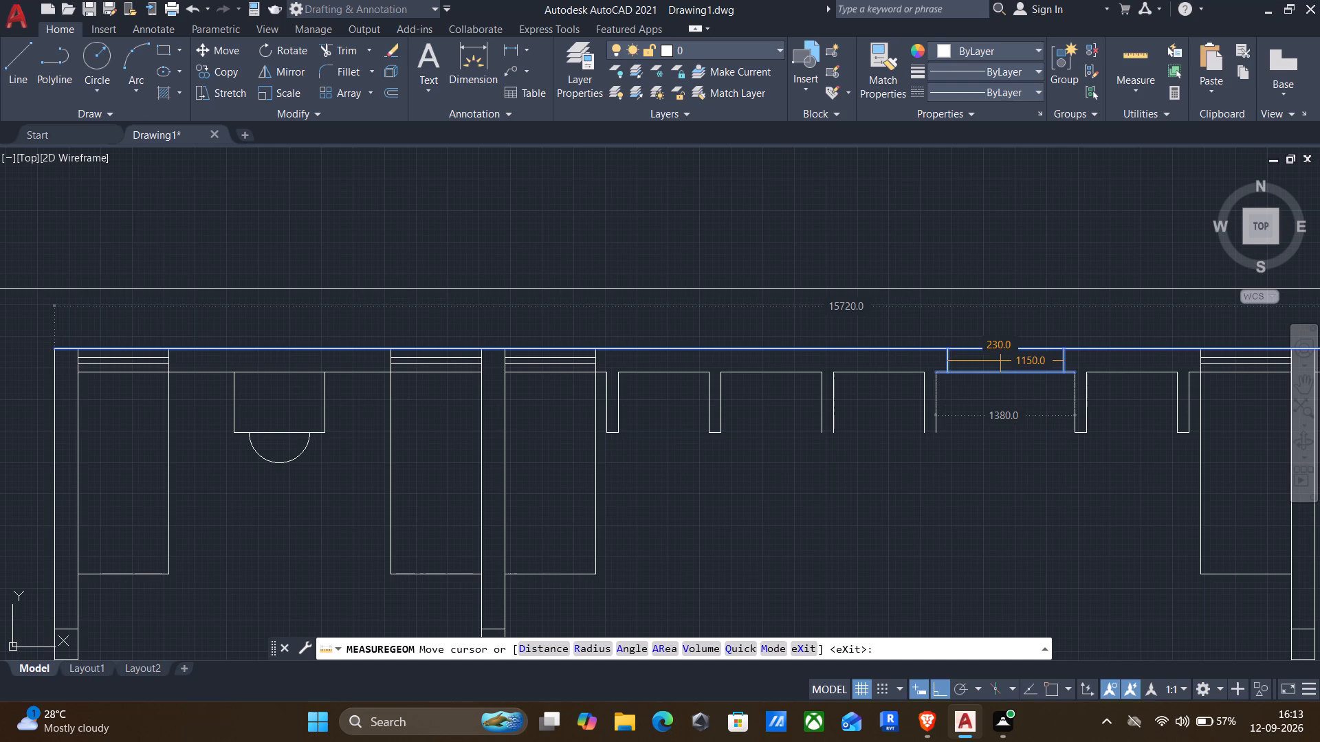
key("Escape")
Offset the east edge of the north wall opening between the projection groups 900 mm to the west.
key("o")
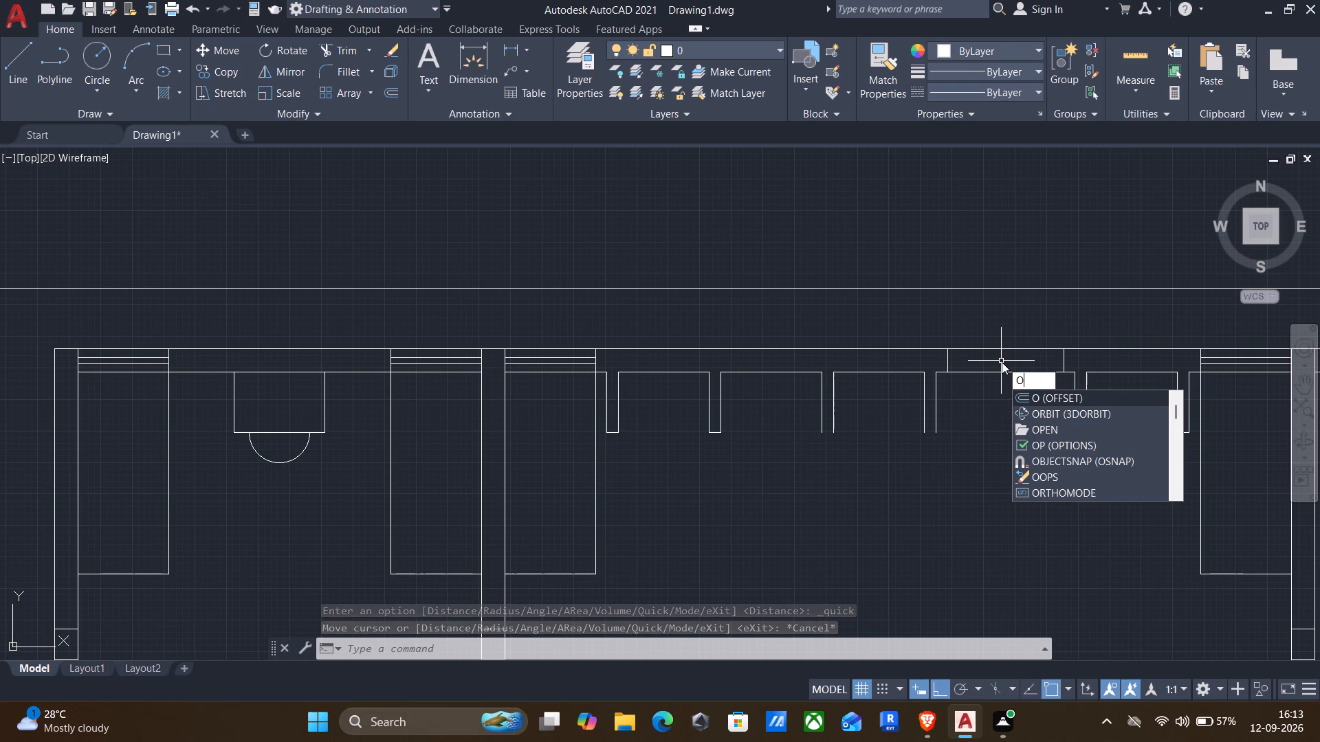
key("Return")
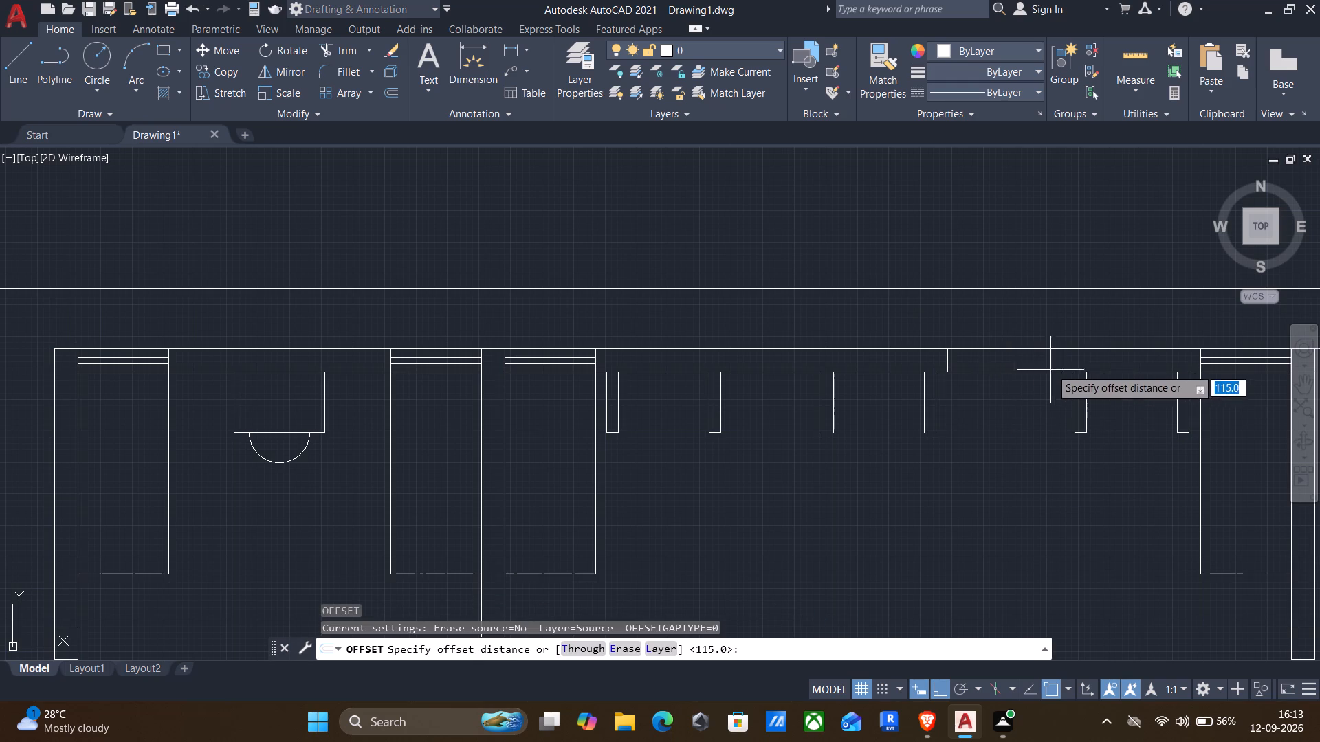
left_click(1061, 358)
left_click(1052, 363)
left_click(1063, 361)
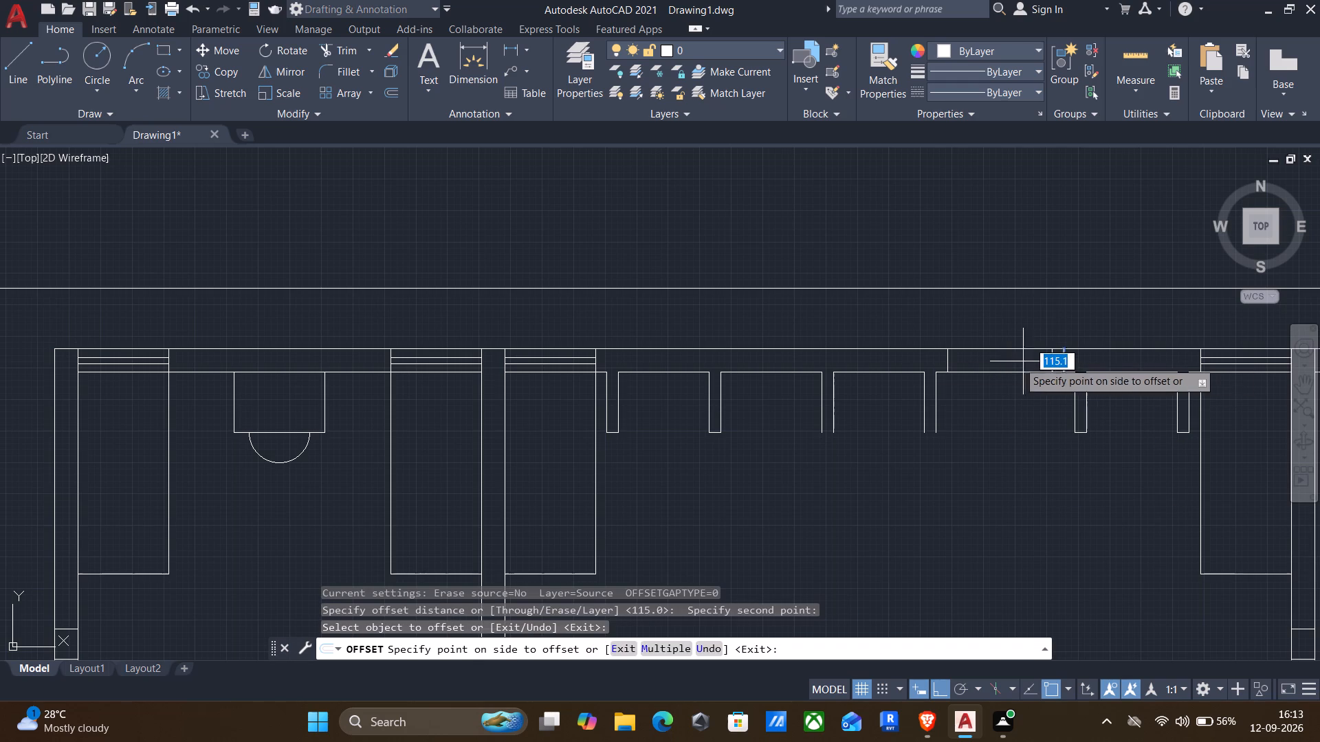
key("9")
key("0")
key("0")
key("Return")
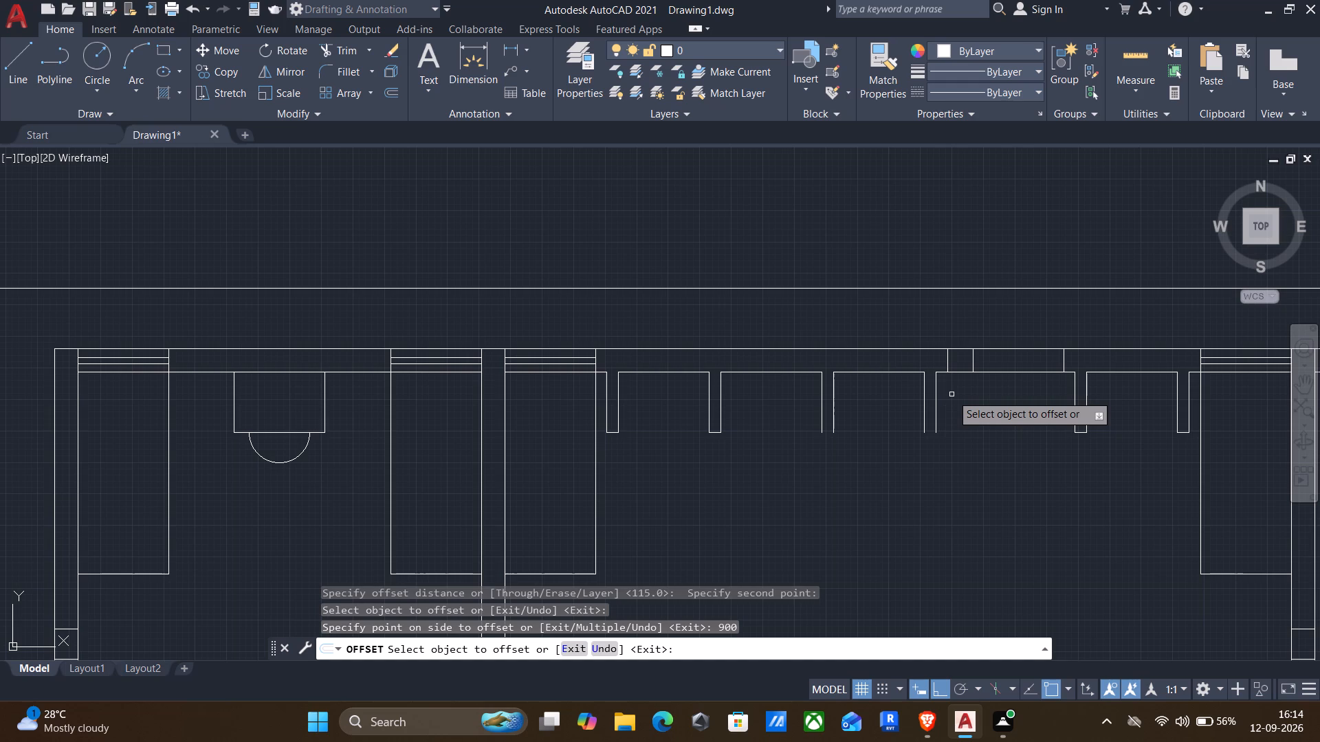
key("Escape")
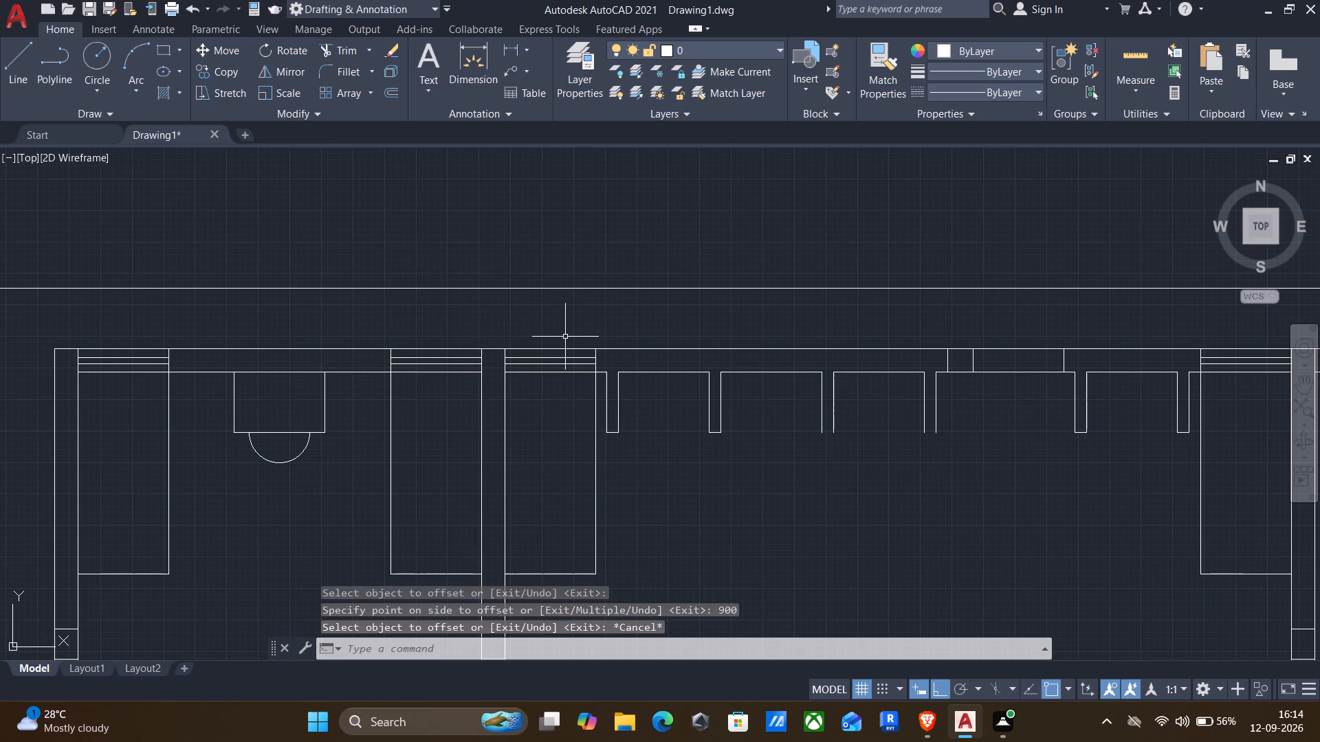
Move the four-projection wall outline east, taking the fourth projection's northwest corner to the new offset line.
left_click(576, 337)
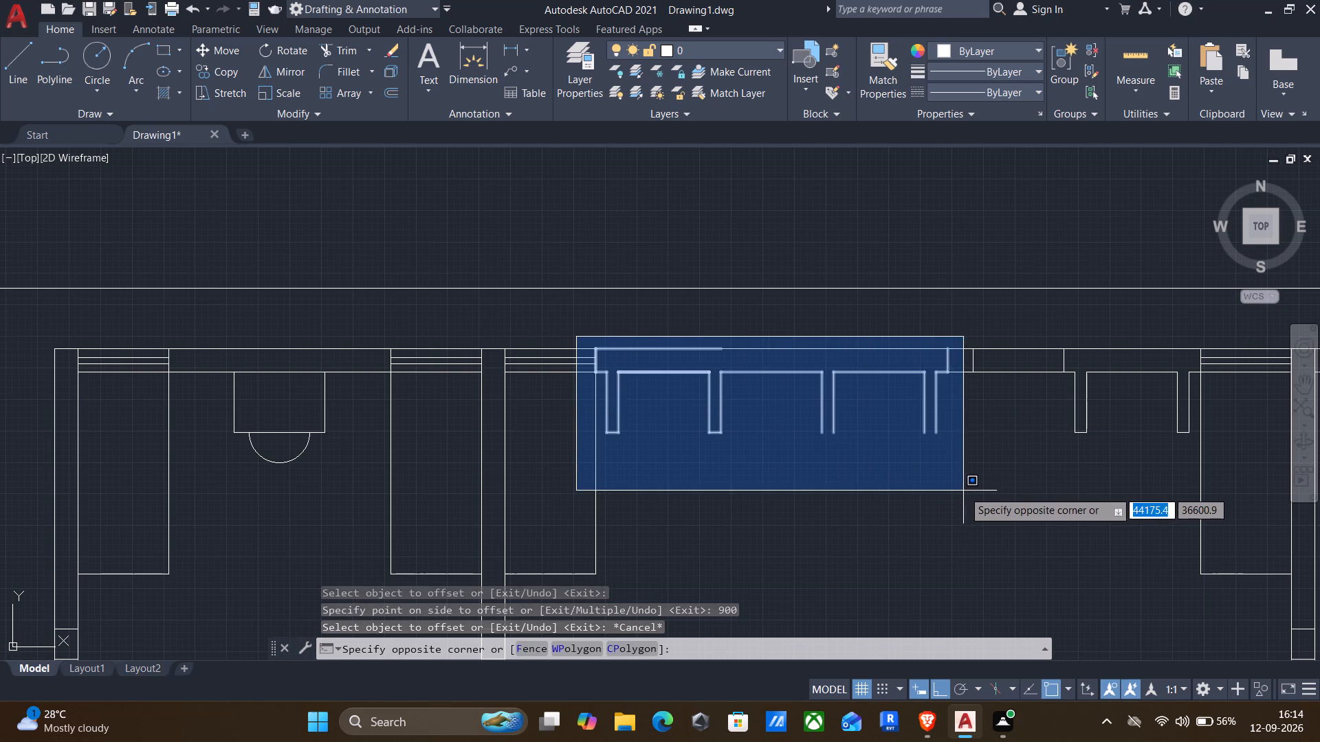
left_click(963, 491)
key("m")
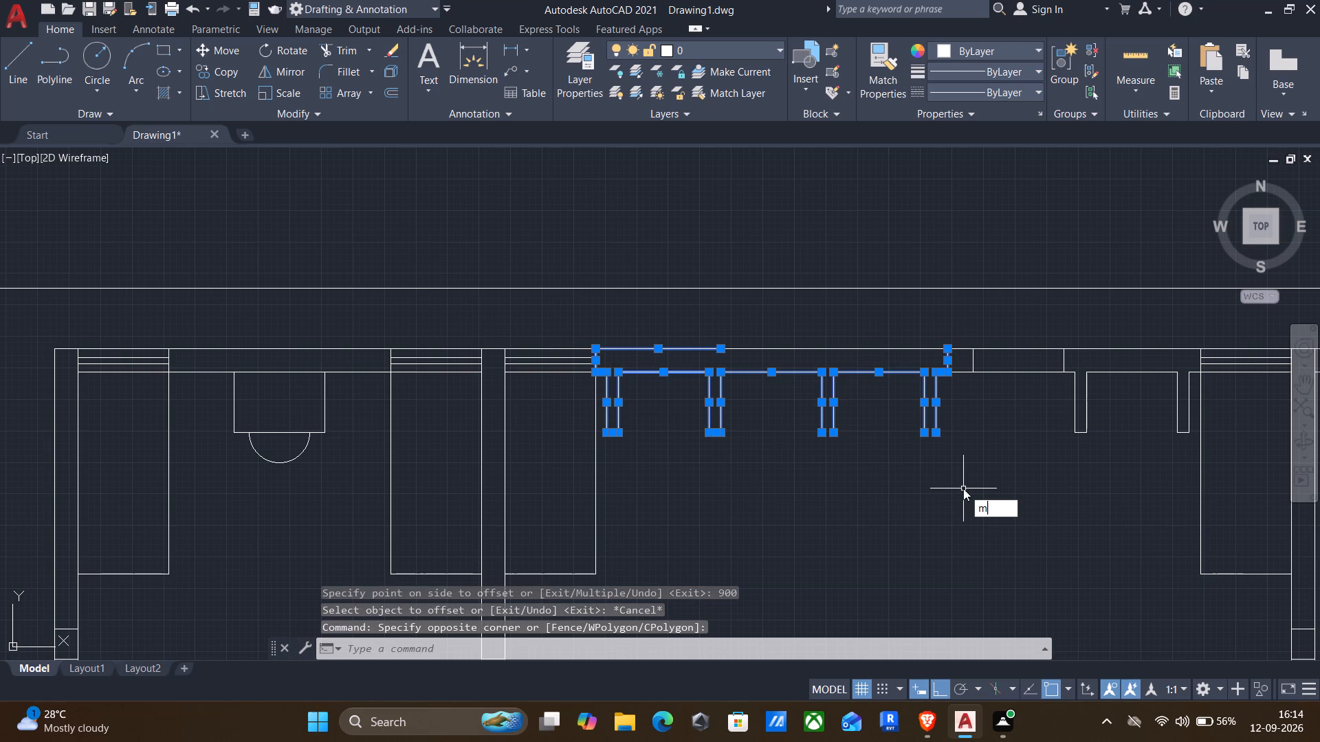
key("Return")
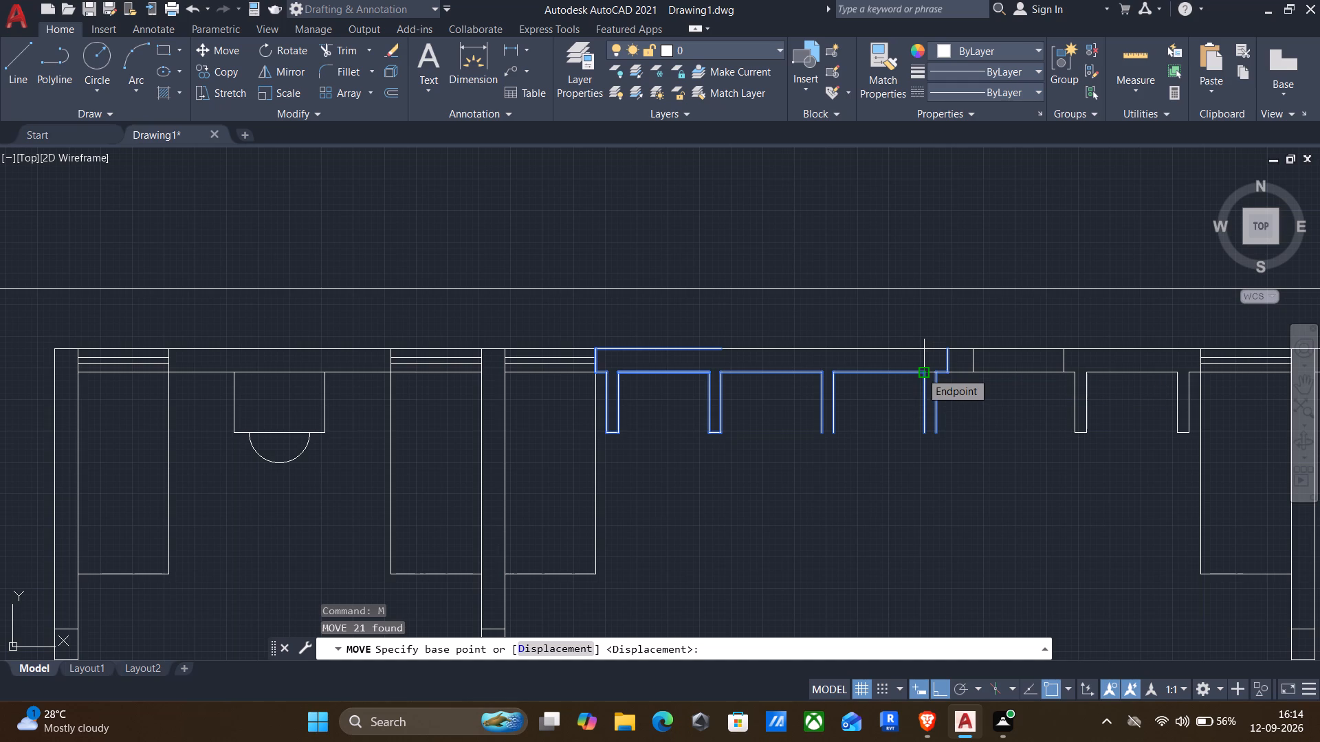
left_click(921, 372)
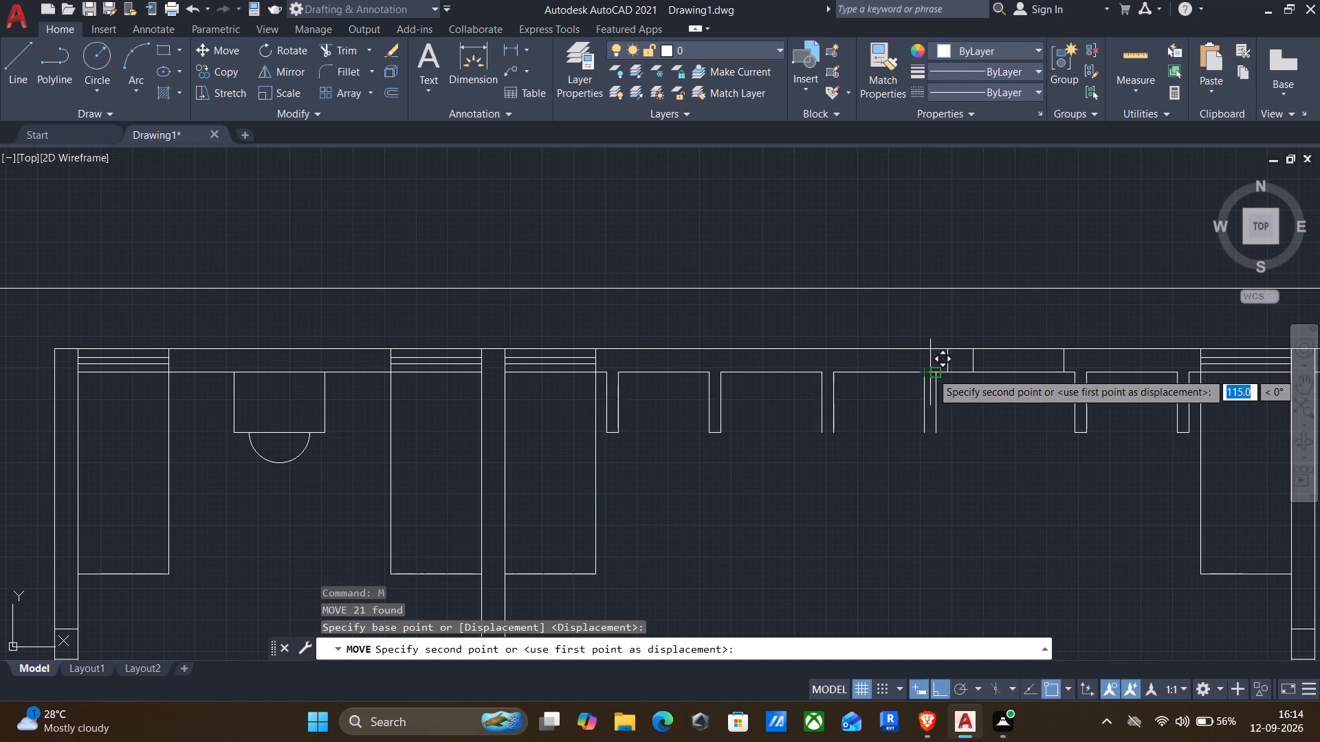
left_click(969, 373)
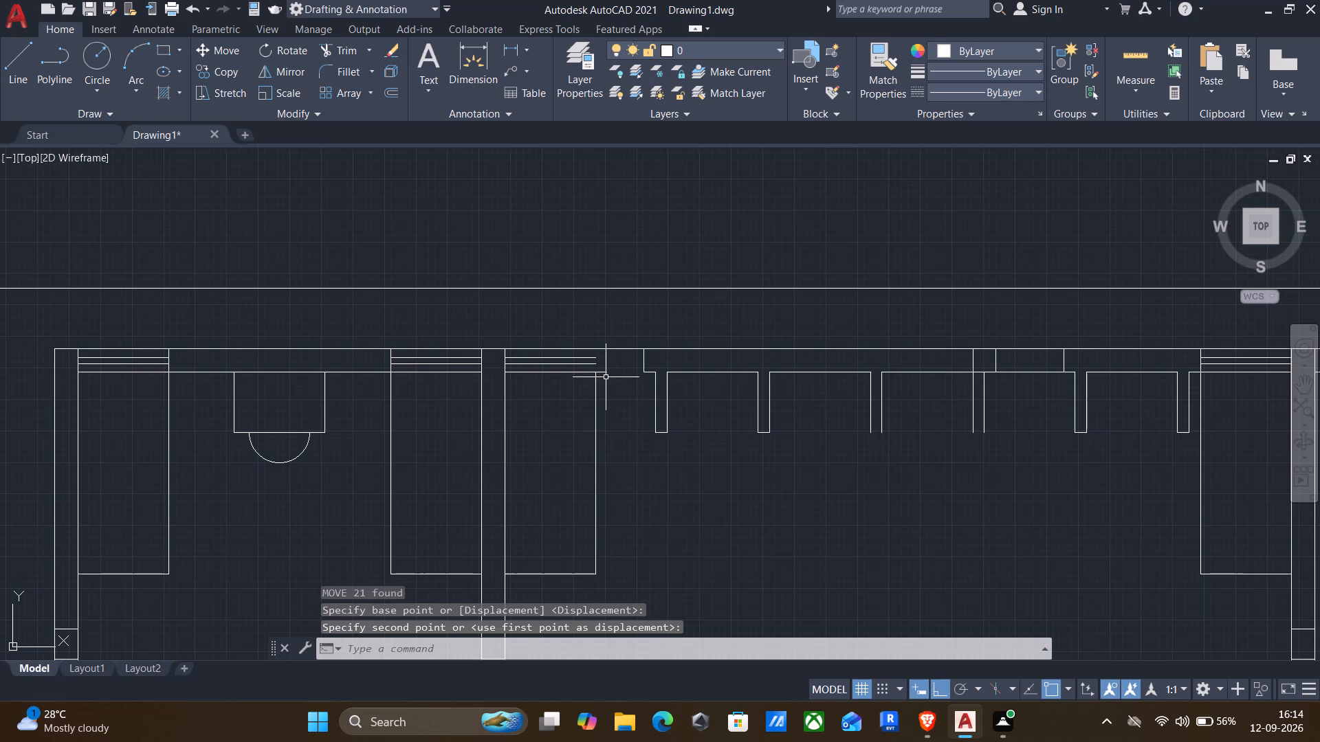
Extend the inner wall line below the north window in the middle room east to the four-projection outline.
type("ex")
key("Return")
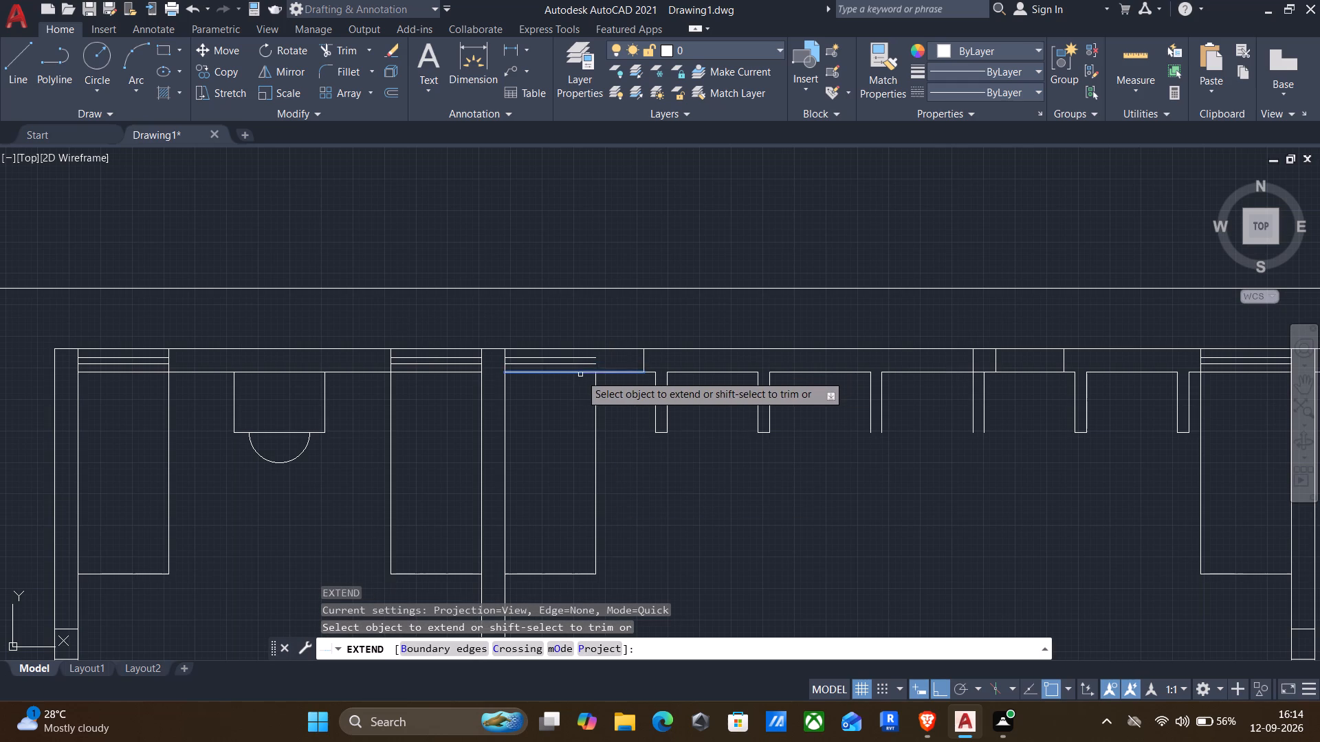
left_click(580, 374)
left_click(560, 367)
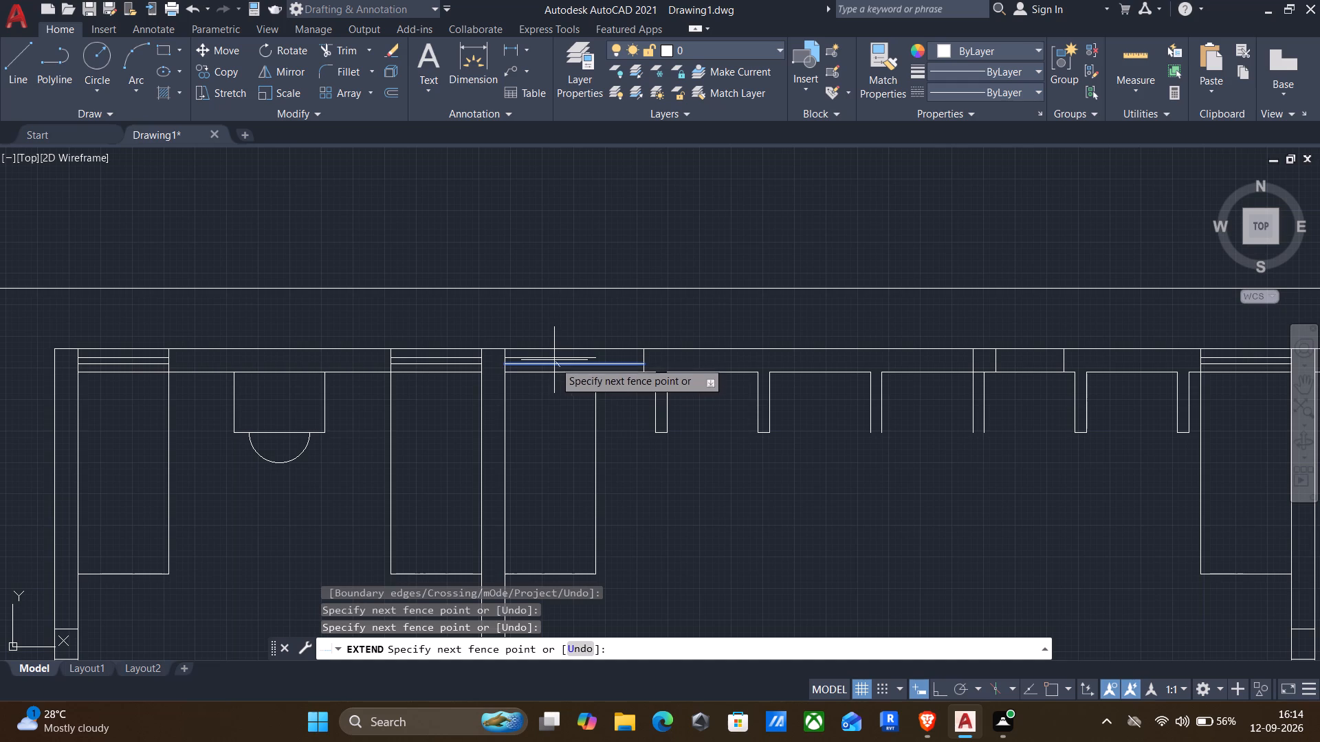
key("Escape")
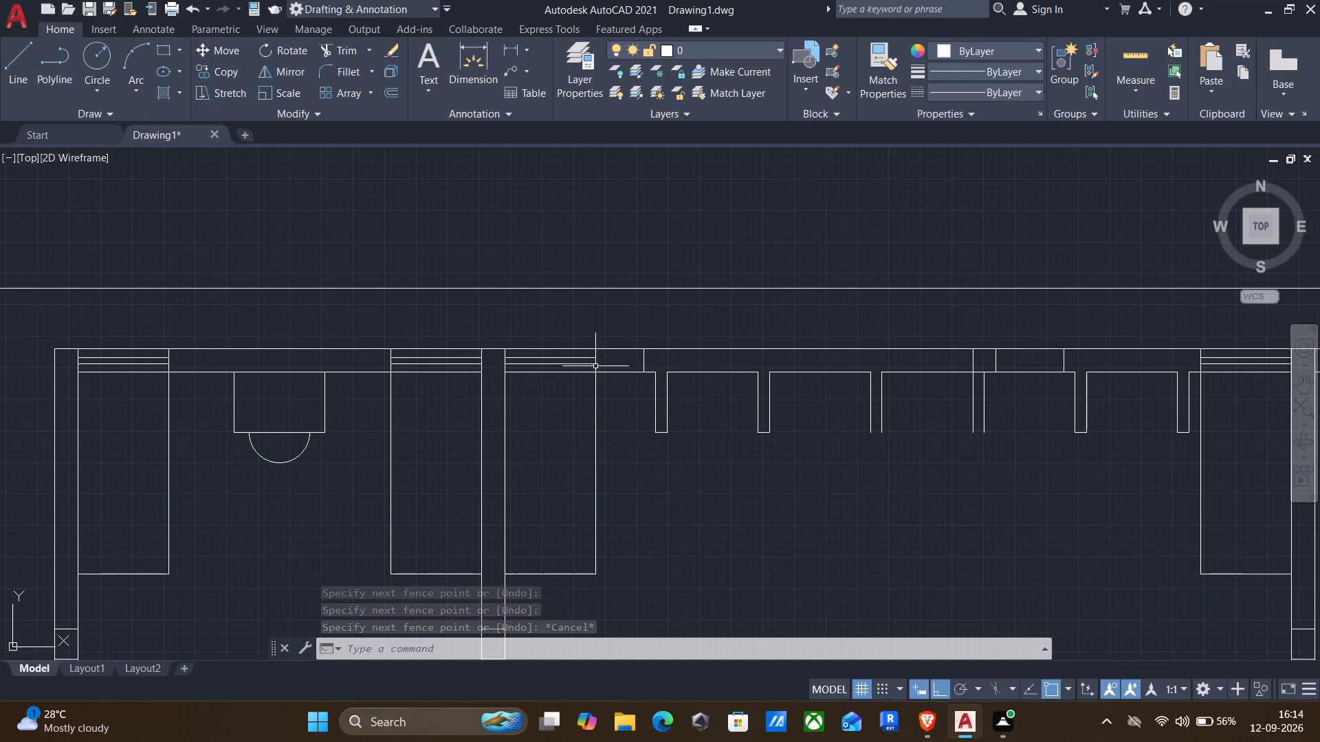
Draw the east end line of that window across the wall, from the inner wall line to the outer one.
key("l")
key("Return")
scroll(586, 380, "up", 2)
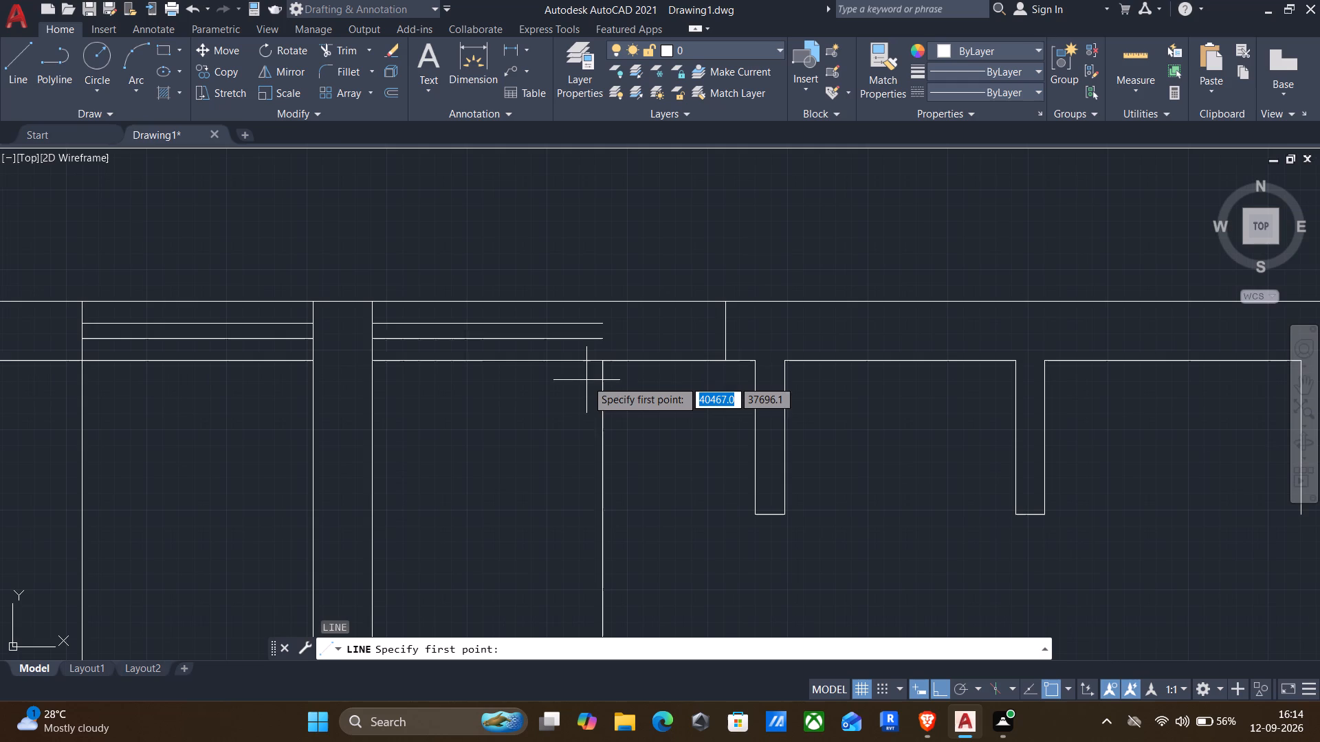
left_click(600, 361)
left_click(604, 297)
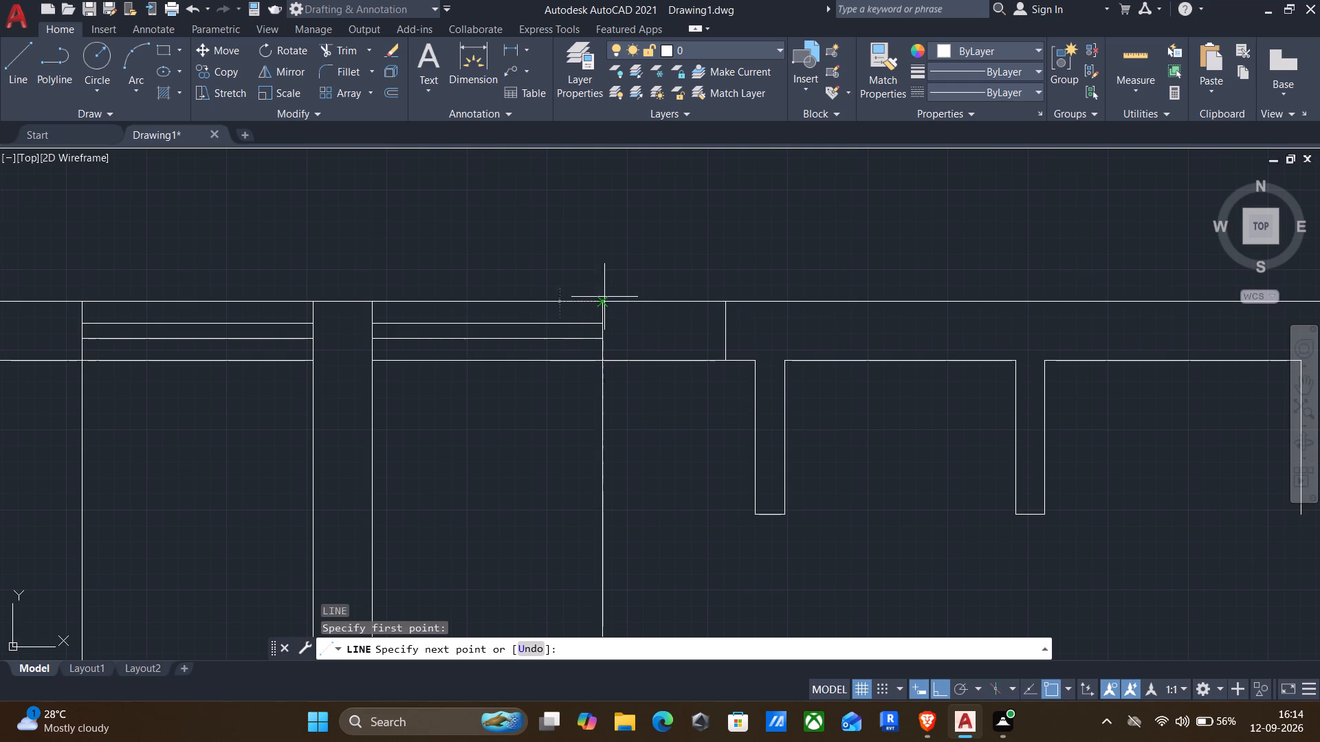
key("Return")
scroll(705, 346, "down", 2)
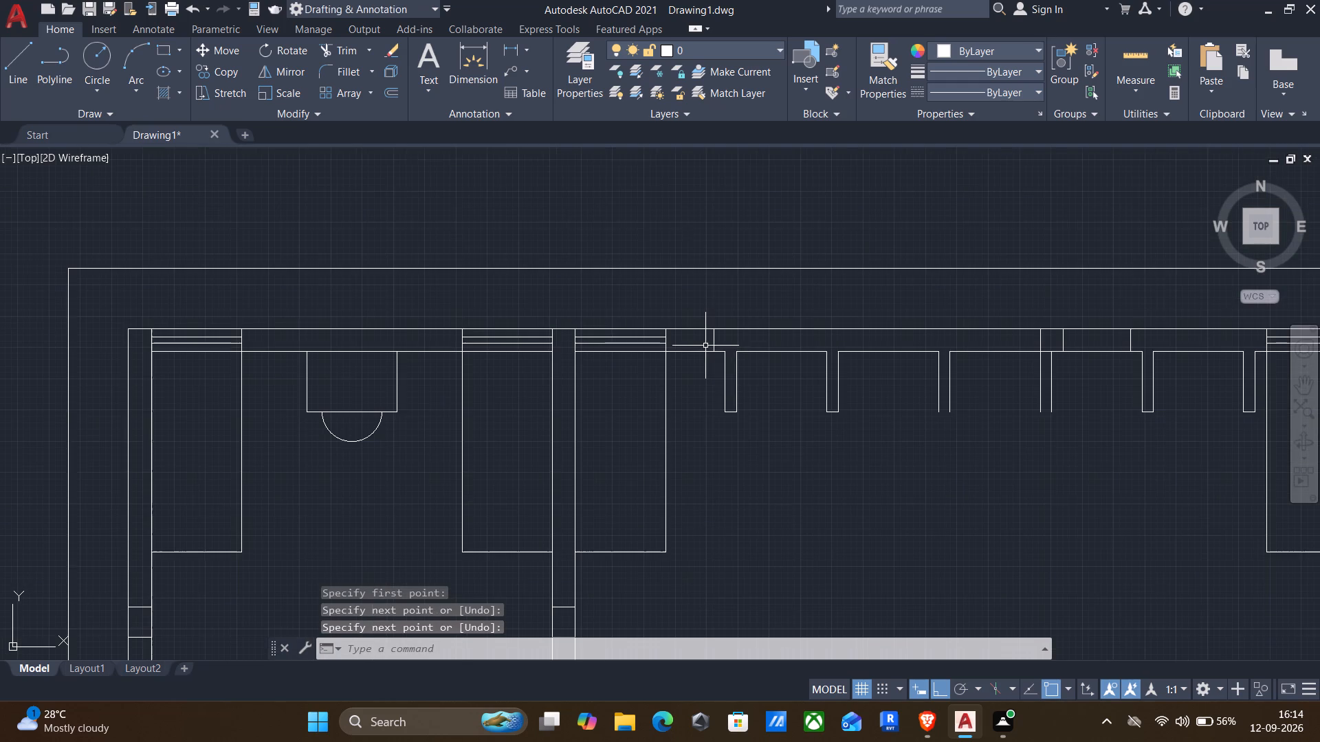
Trim the fourth projection's west line inside the north wall and the inner wall line crossing that projection's top.
middle_click_drag(729, 397, 663, 411)
middle_click_drag(724, 442, 638, 456)
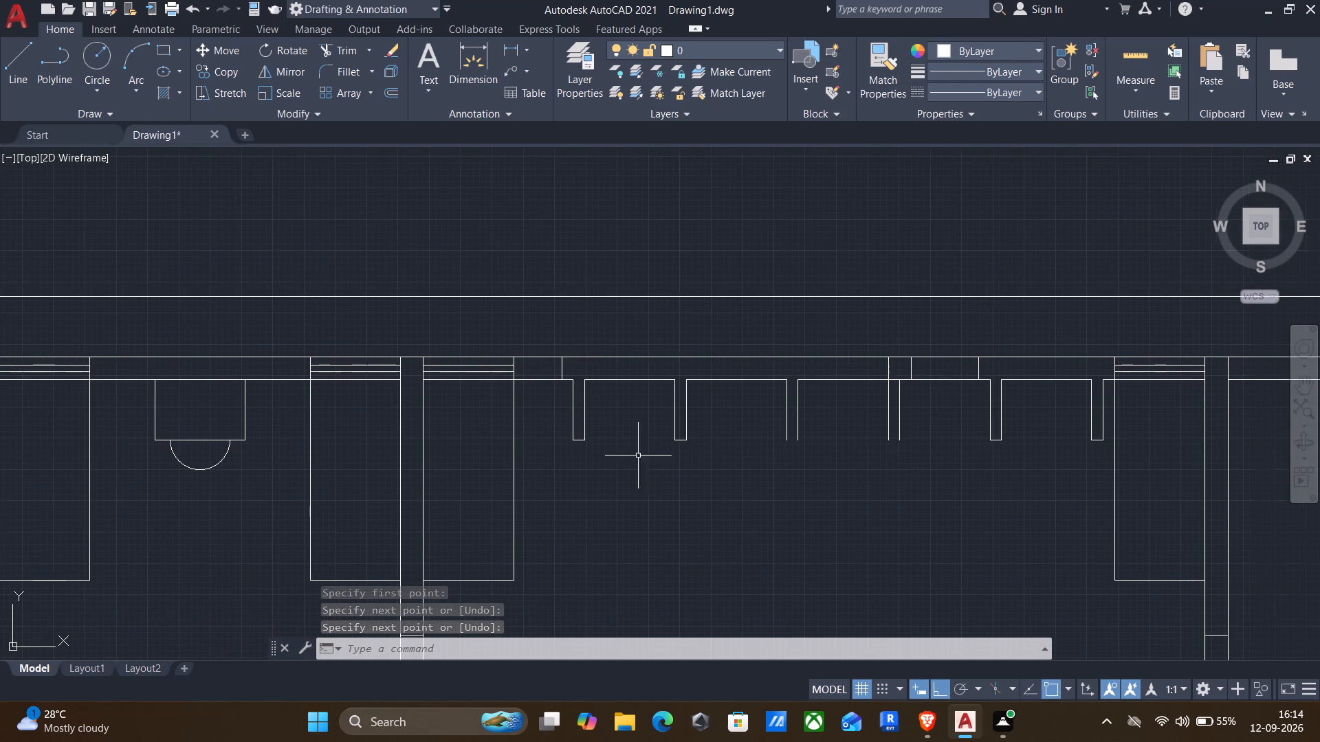
middle_click_drag(828, 488, 756, 506)
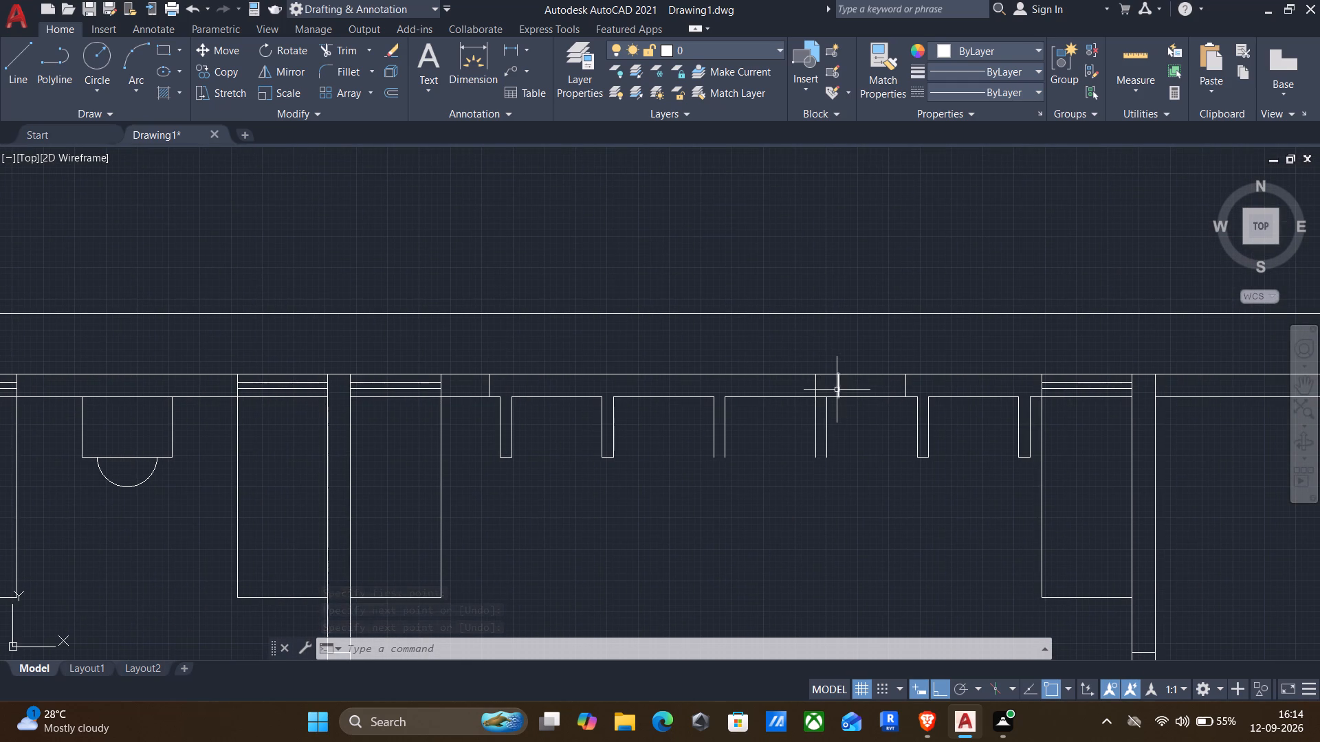
type("tr")
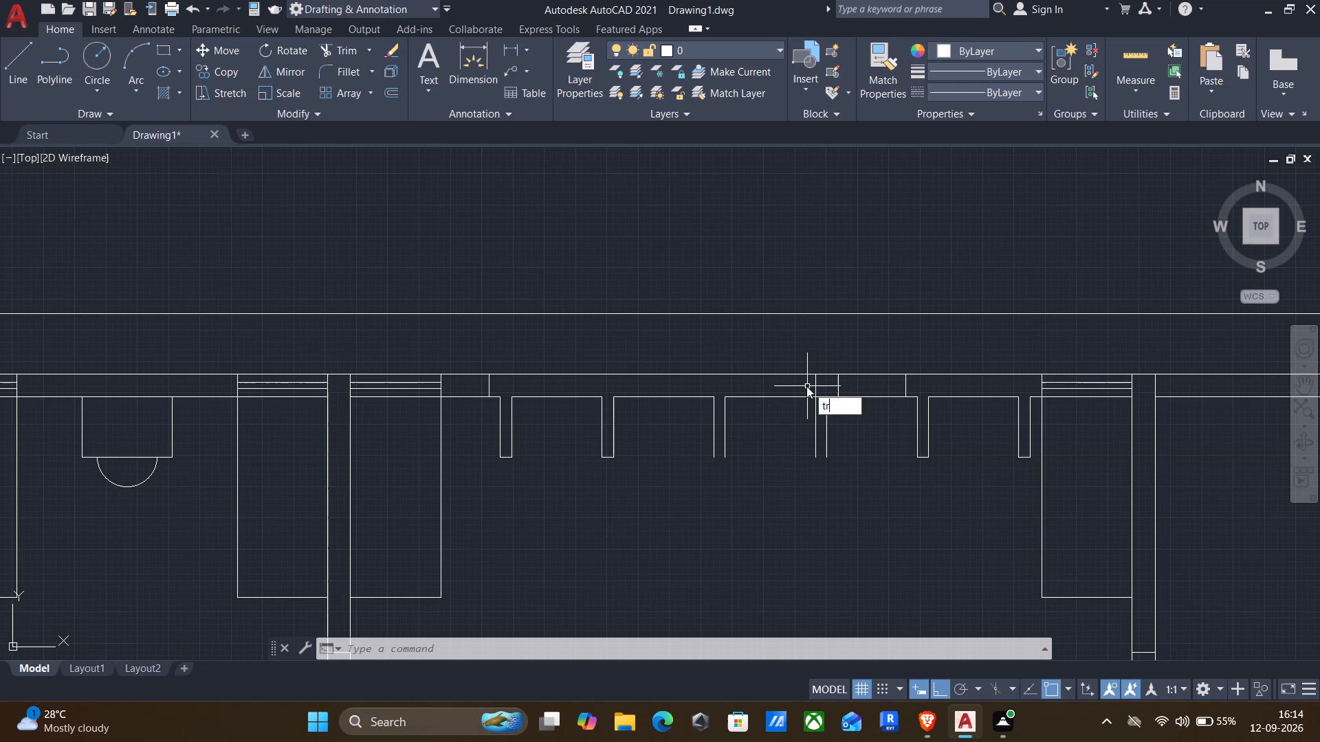
key("Return")
left_click(805, 390)
left_click(822, 387)
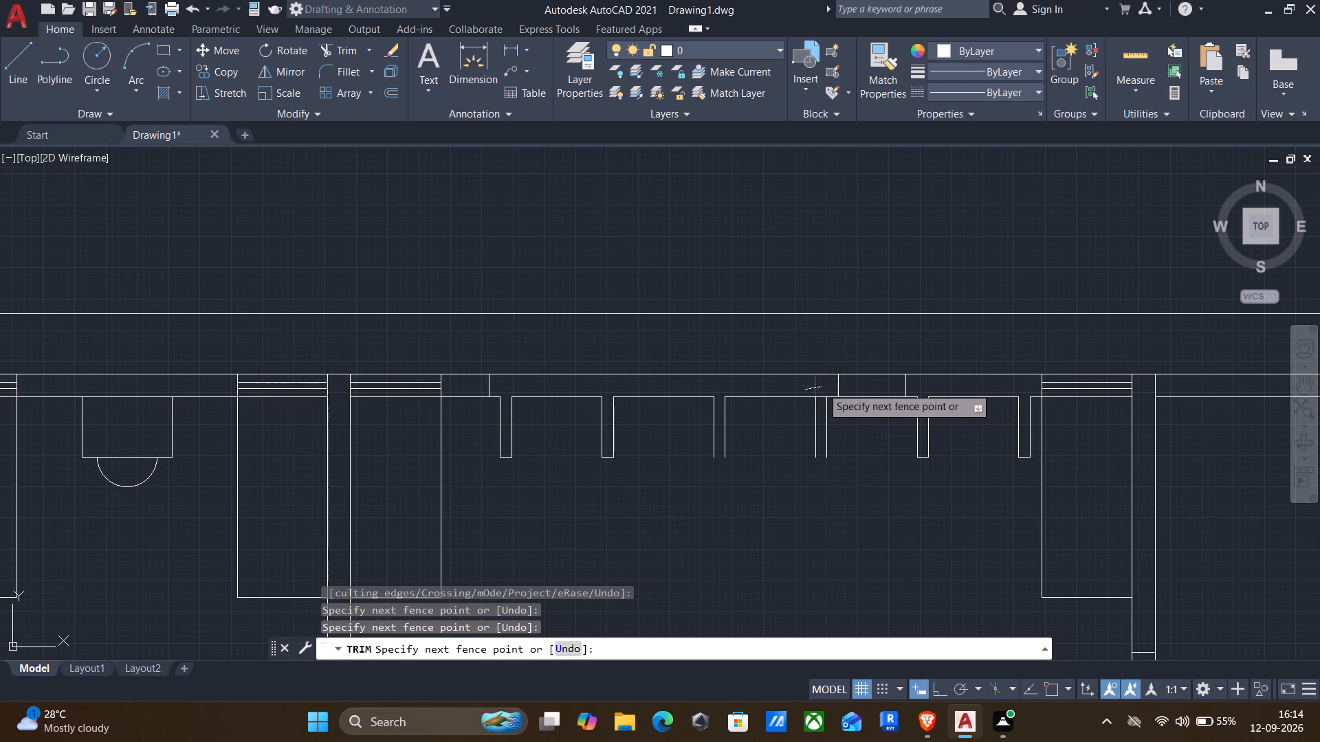
scroll(816, 399, "up", 3)
left_click_drag(815, 387, 817, 411)
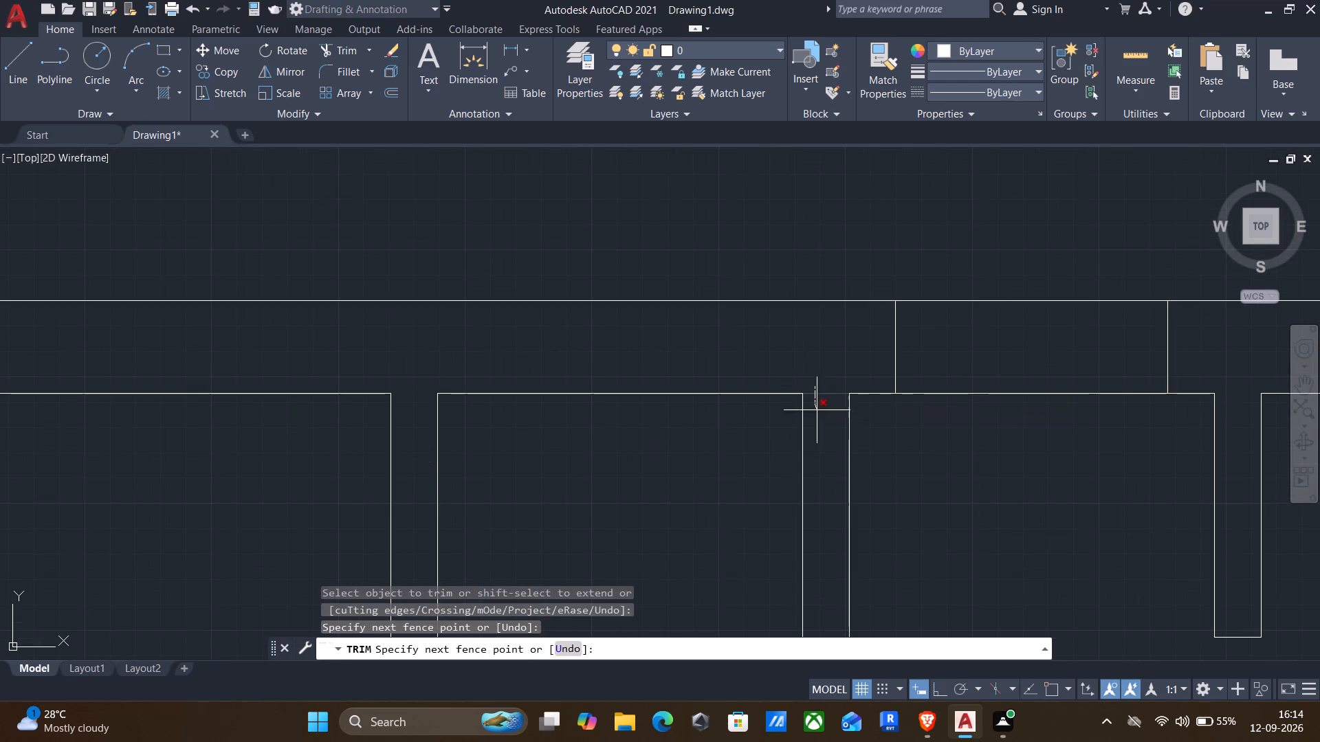
left_click_drag(817, 411, 817, 419)
scroll(818, 420, "down", 2)
middle_click_drag(888, 469, 851, 477)
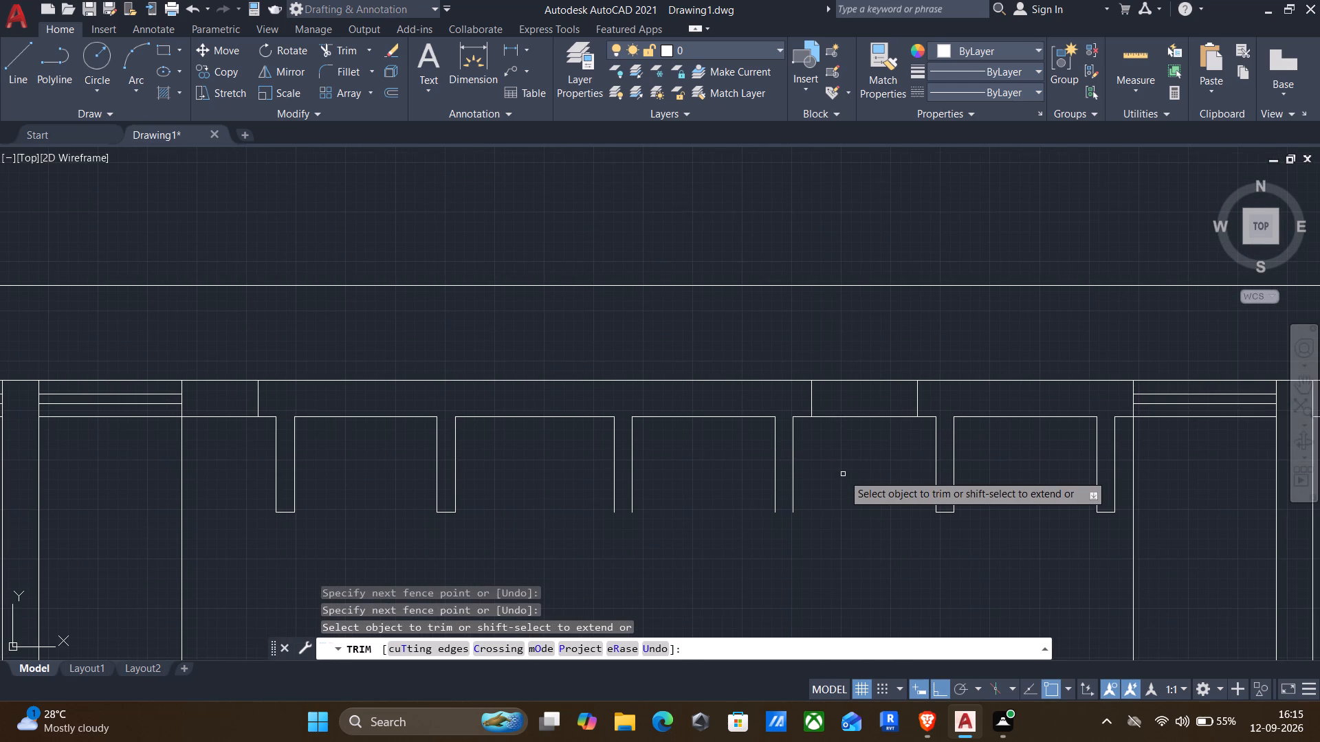
key("Escape")
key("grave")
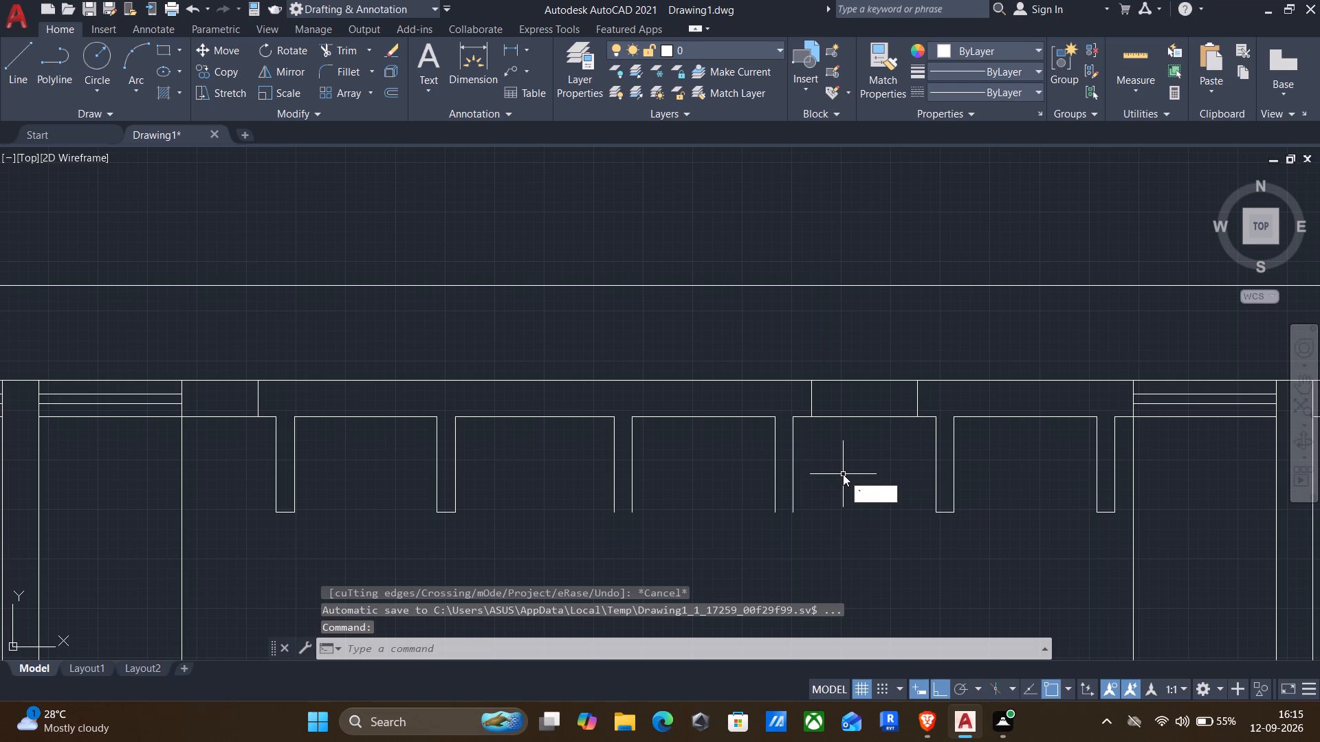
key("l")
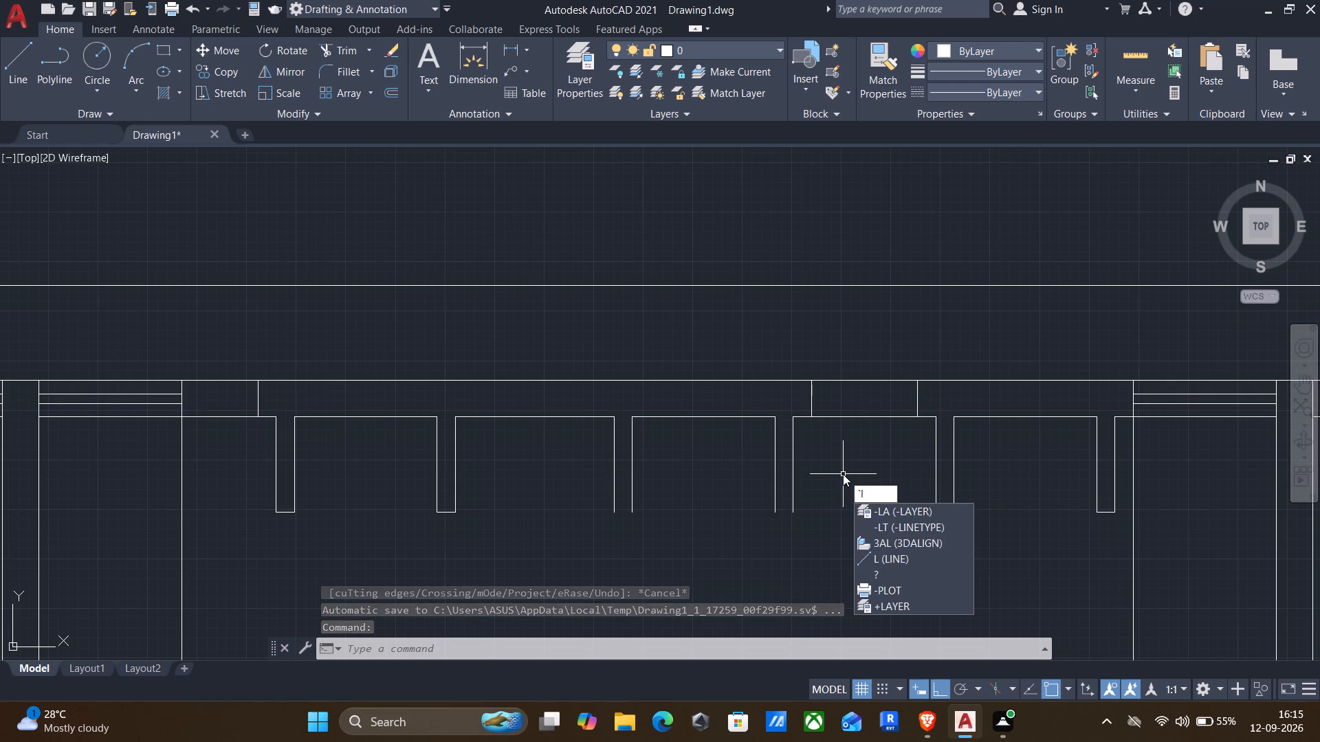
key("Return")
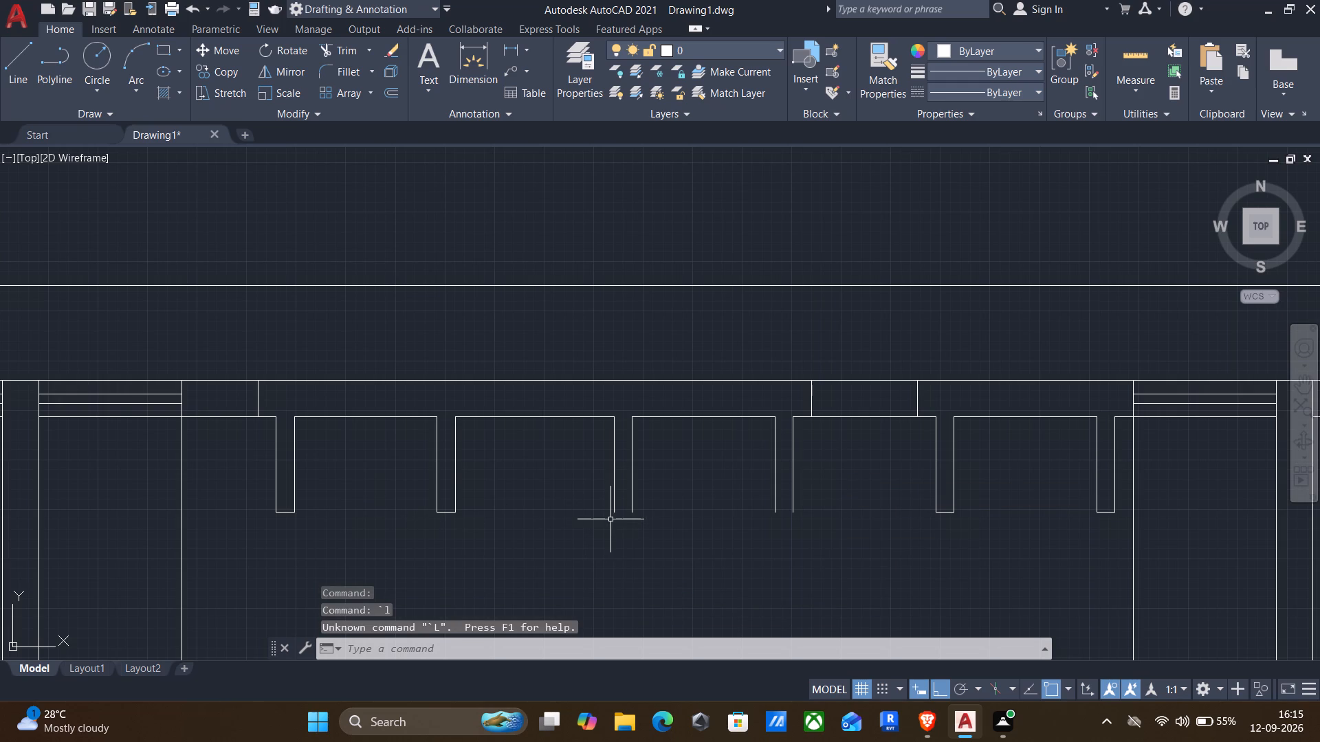
Draw a straight line along the south ends of the four projections, from the first one's southeast corner to the fourth's.
key("l")
key("Return")
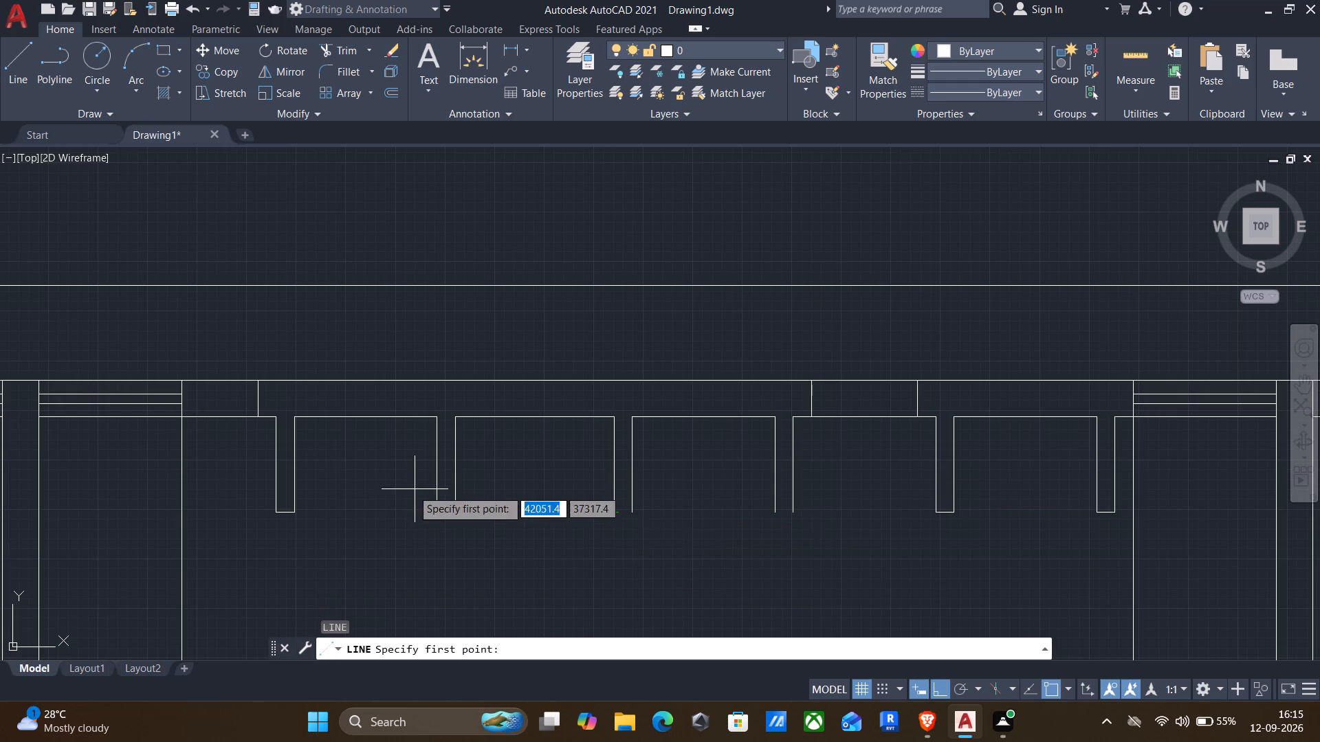
left_click(298, 513)
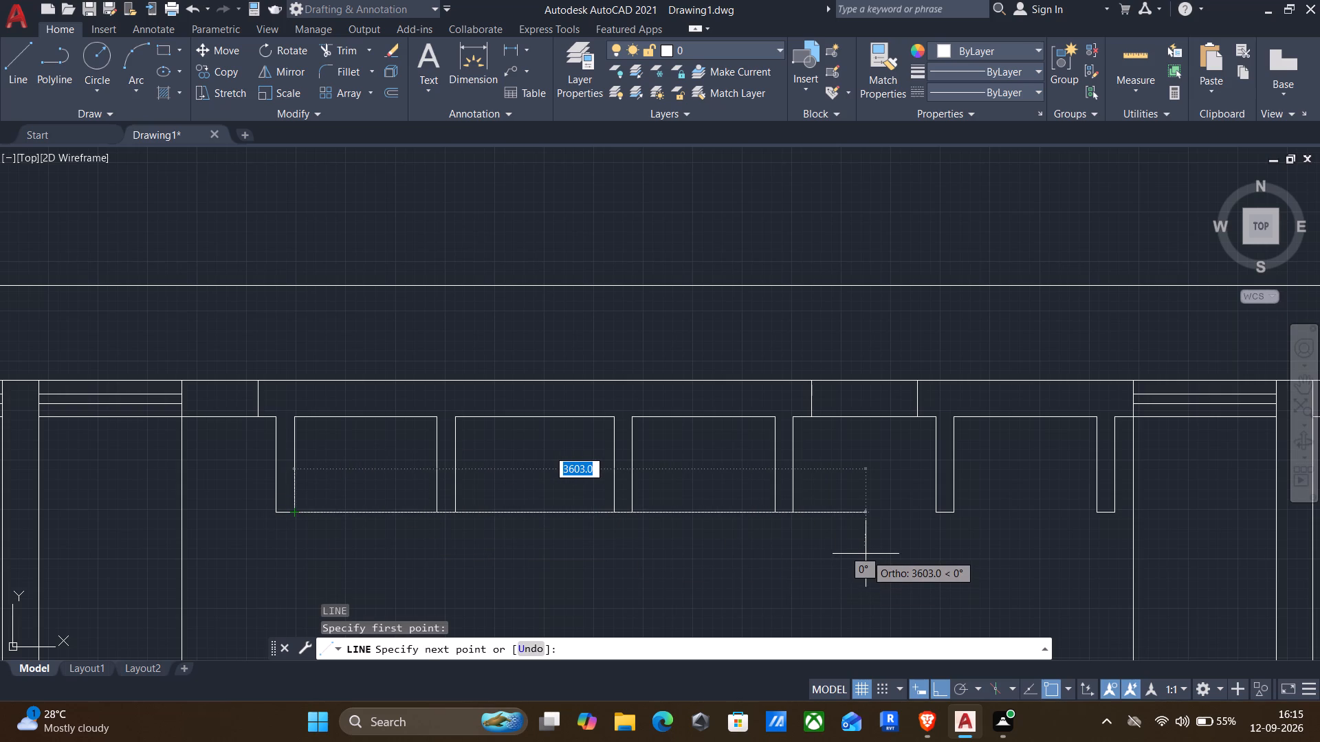
left_click(794, 519)
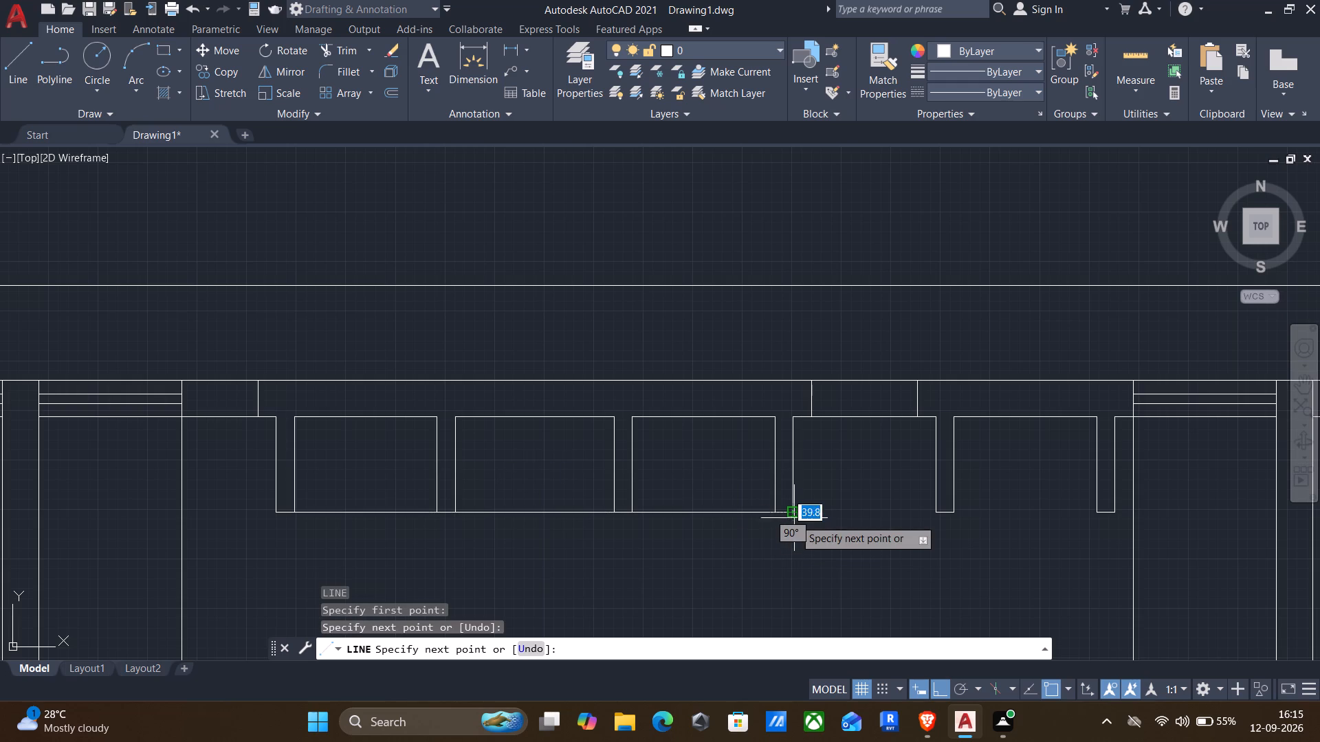
key("Return")
Draw a 2000 mm line south from the west edge of the north wall opening, followed by a short segment east.
key("Return")
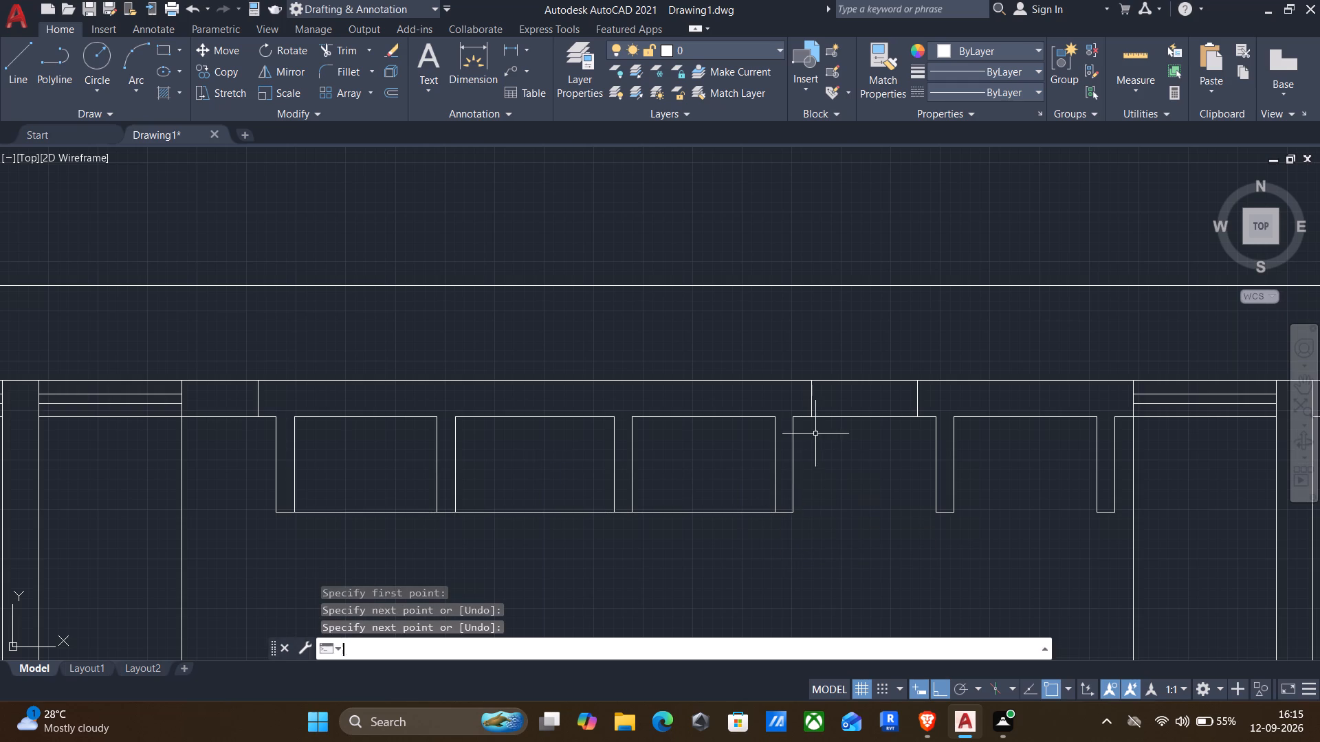
left_click(813, 418)
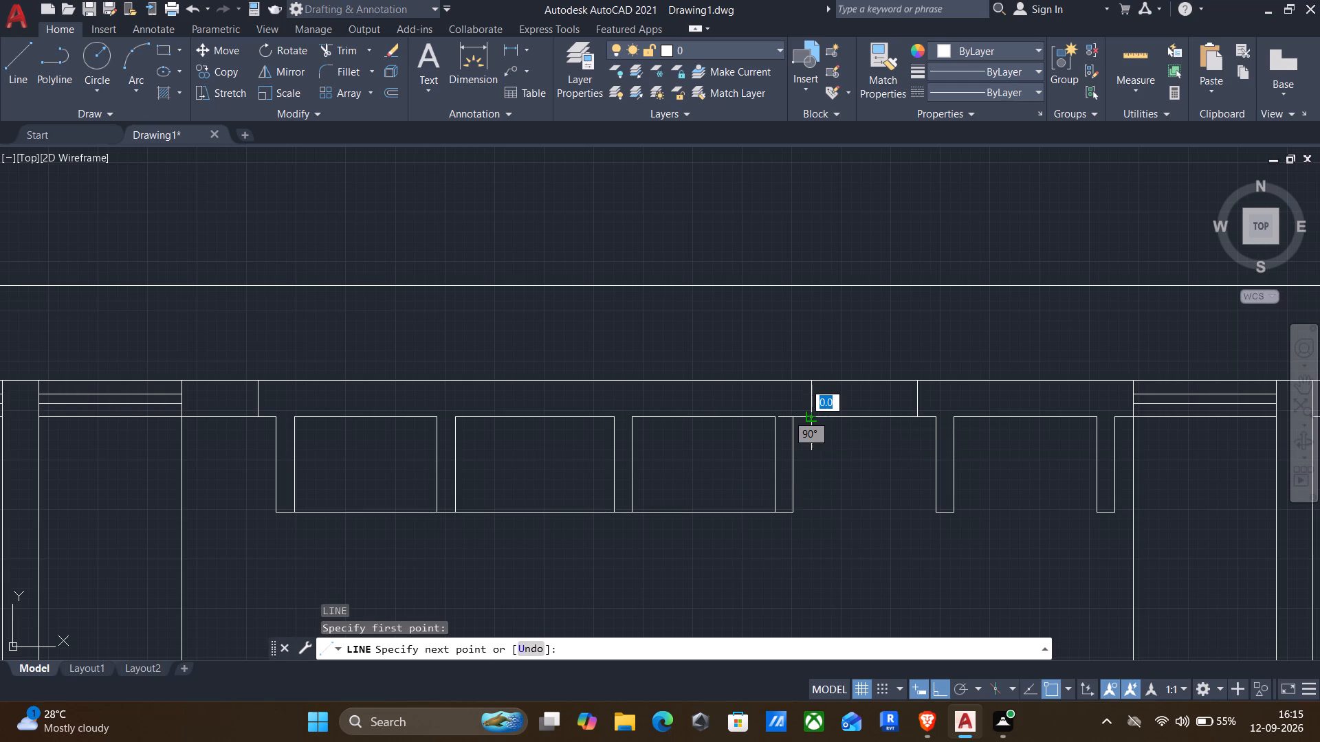
type("2000")
key("Return")
middle_click_drag(859, 562, 863, 558)
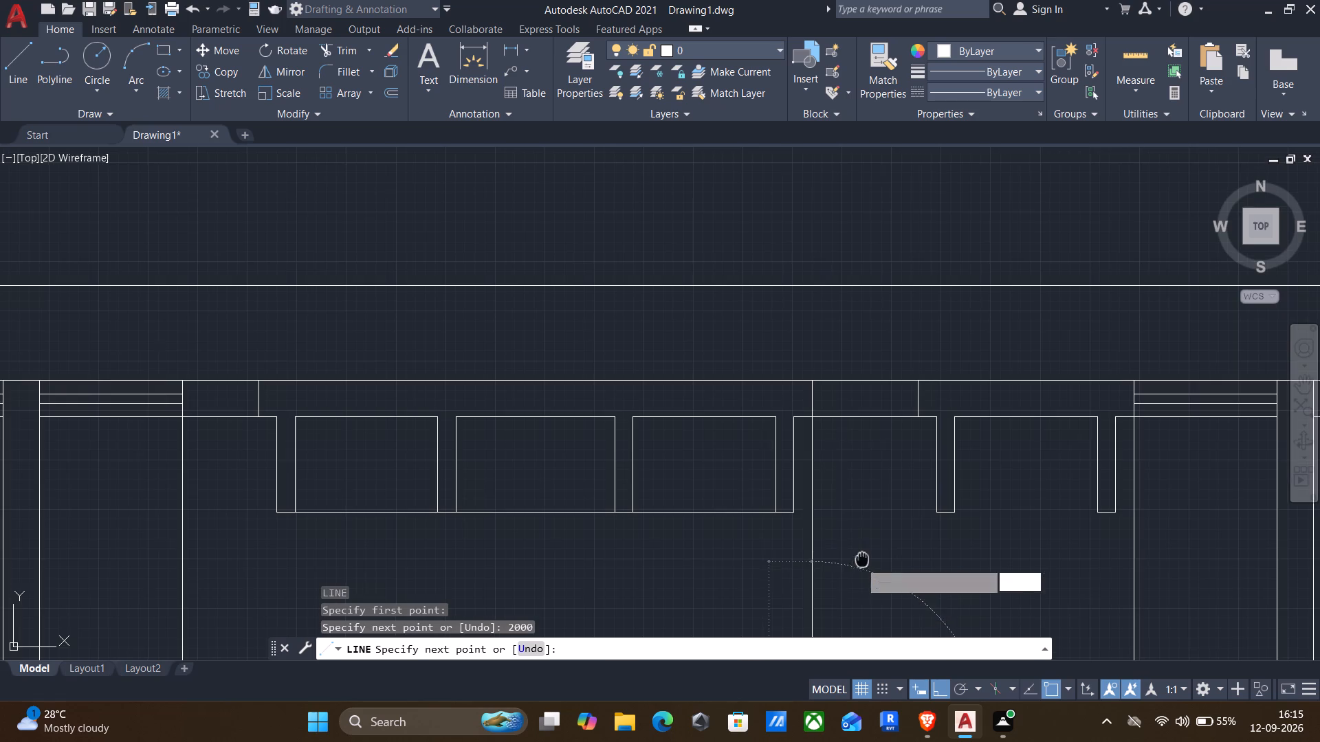
middle_click_drag(863, 558, 914, 479)
scroll(942, 507, "down", 1)
middle_click_drag(942, 508, 931, 414)
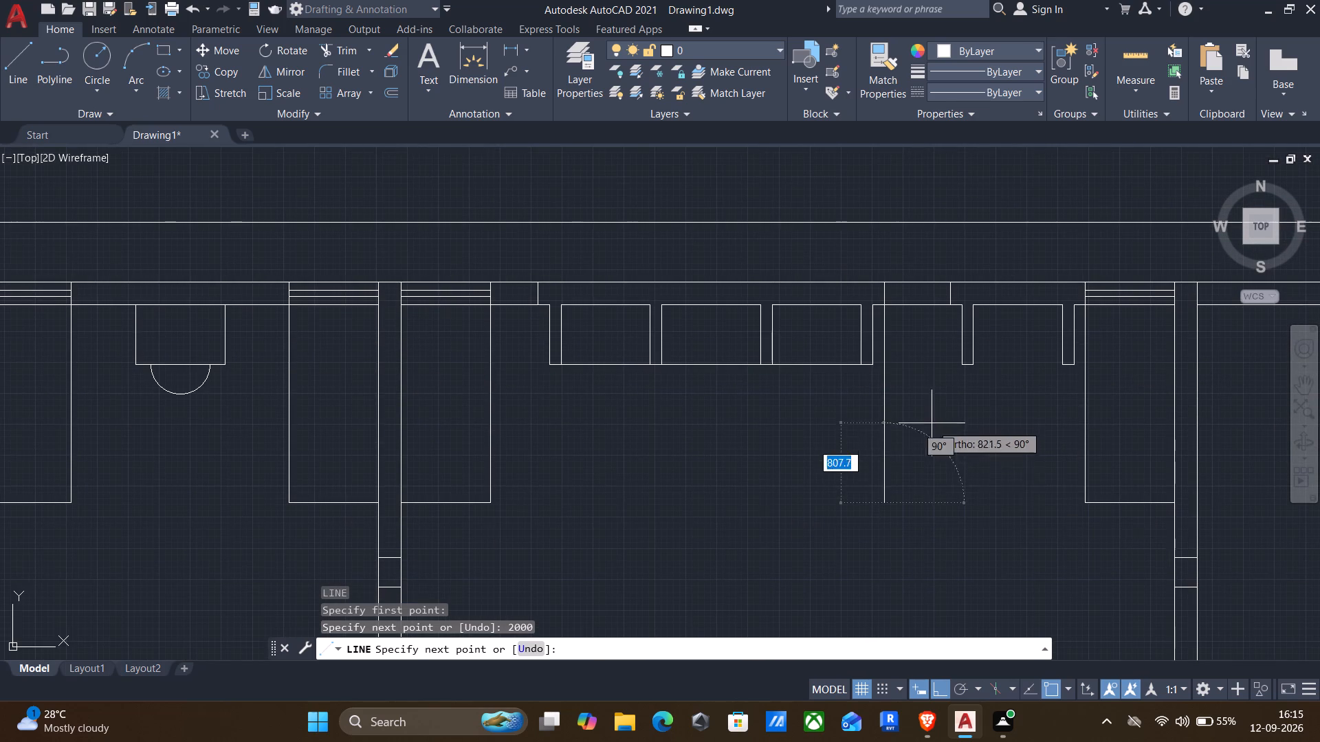
left_click(927, 497)
key("Return")
Draw a 2000 mm line south from the opening's east edge and join it west to the short segment.
key("Return")
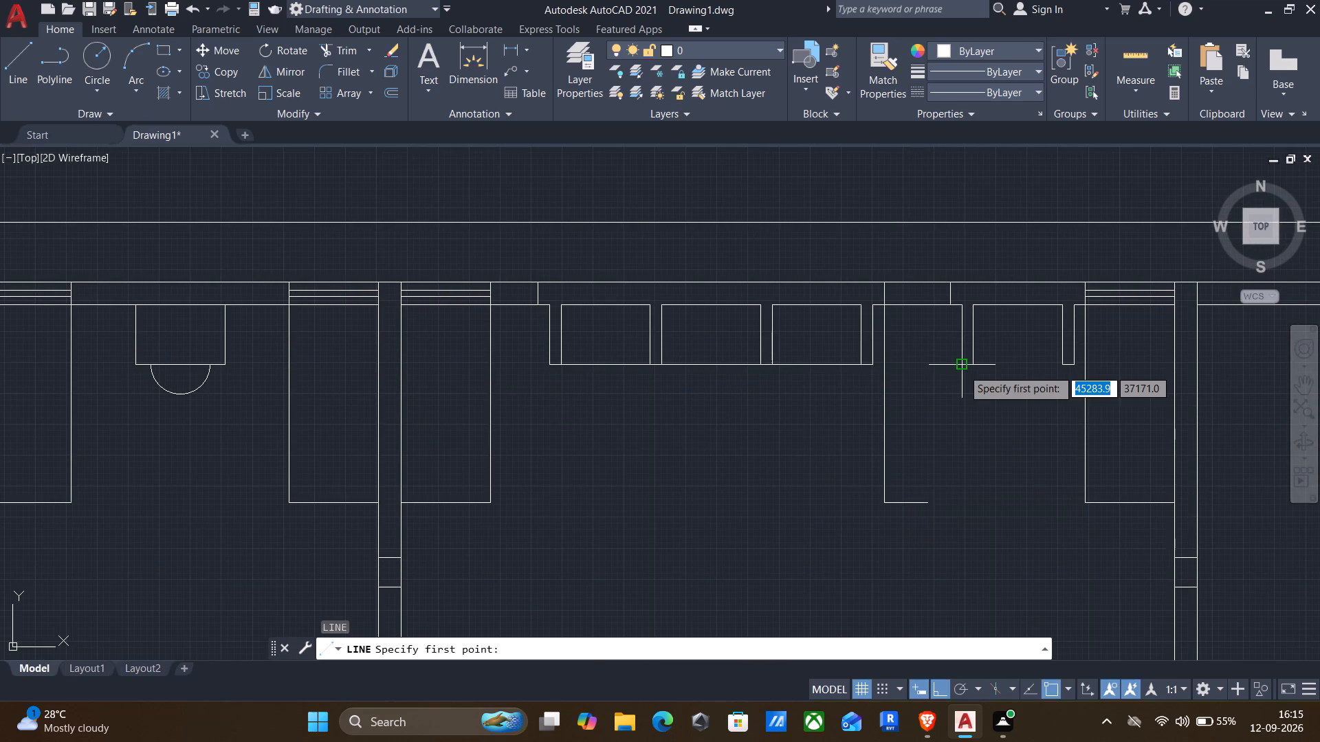
left_click(951, 307)
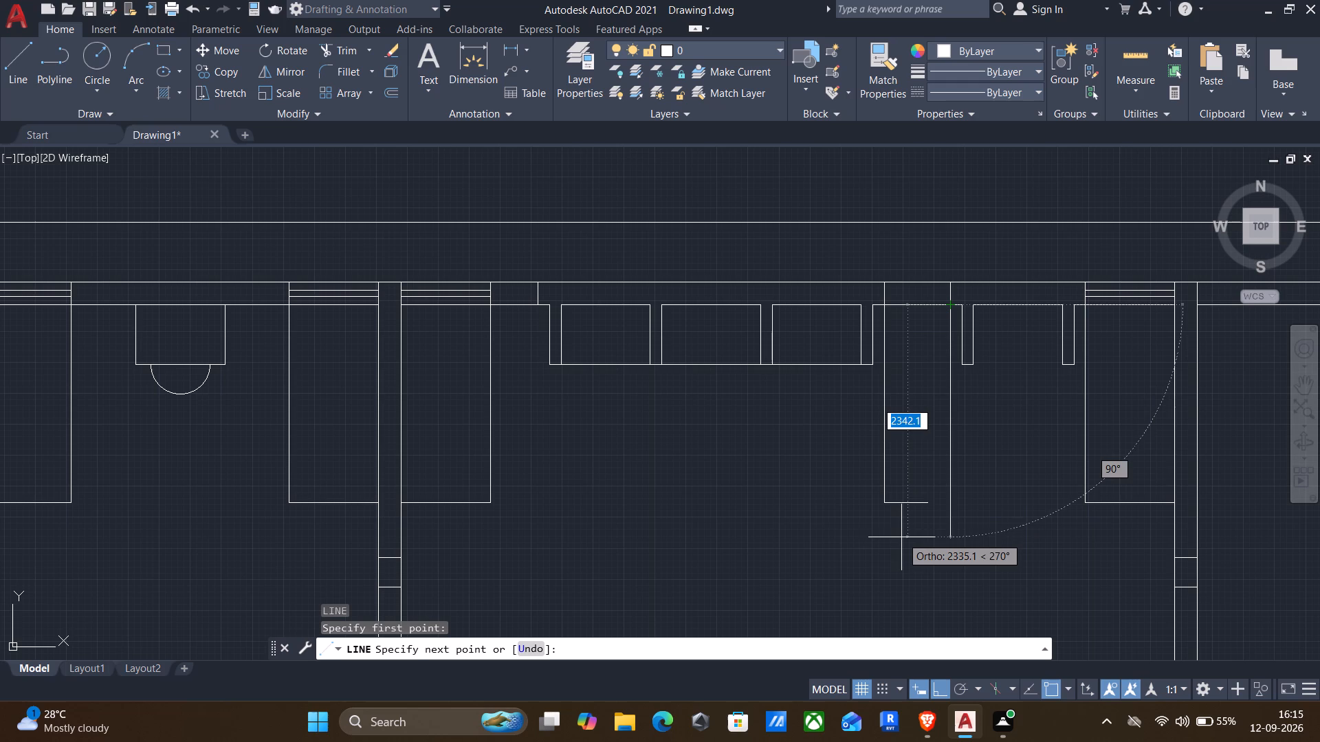
type("2000")
key("Return")
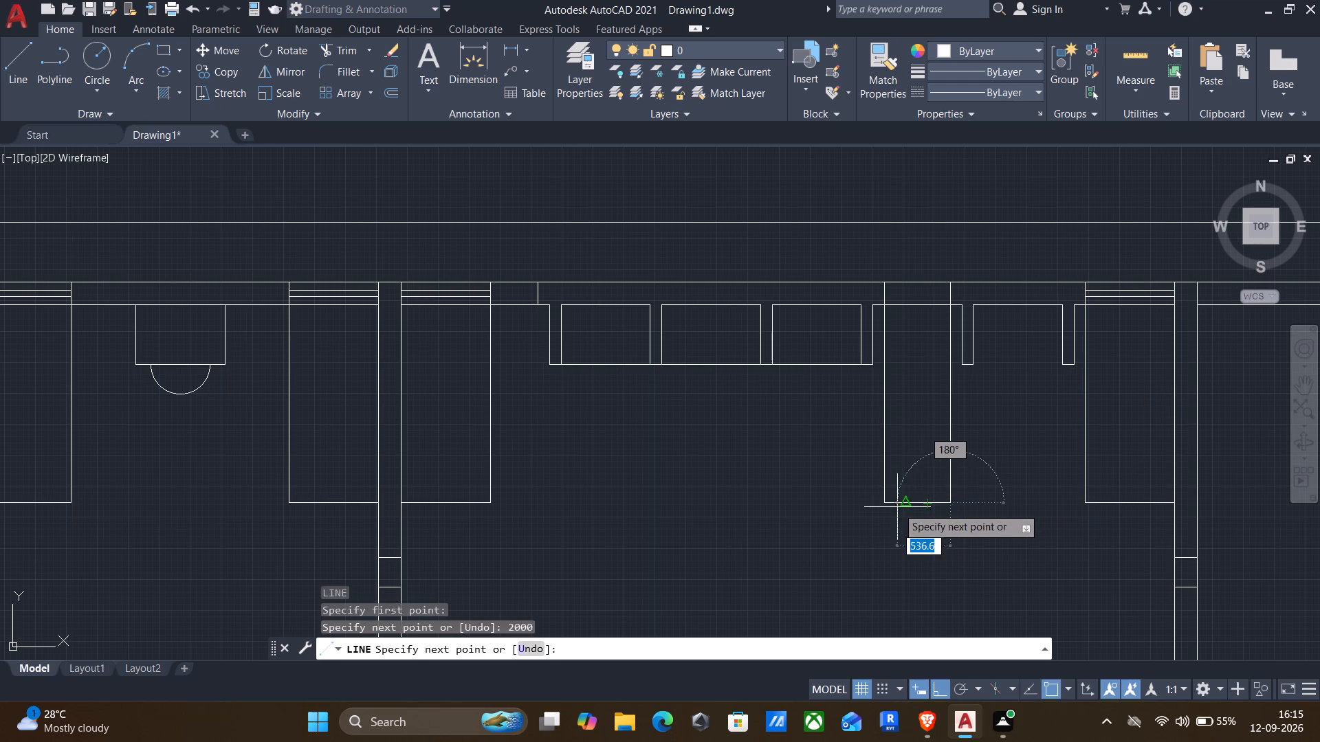
left_click(911, 506)
key("Return")
Draw a 635 mm line south from the northeast room's northwest inner corner along its west wall, followed by a short segment east.
middle_click_drag(954, 535, 949, 538)
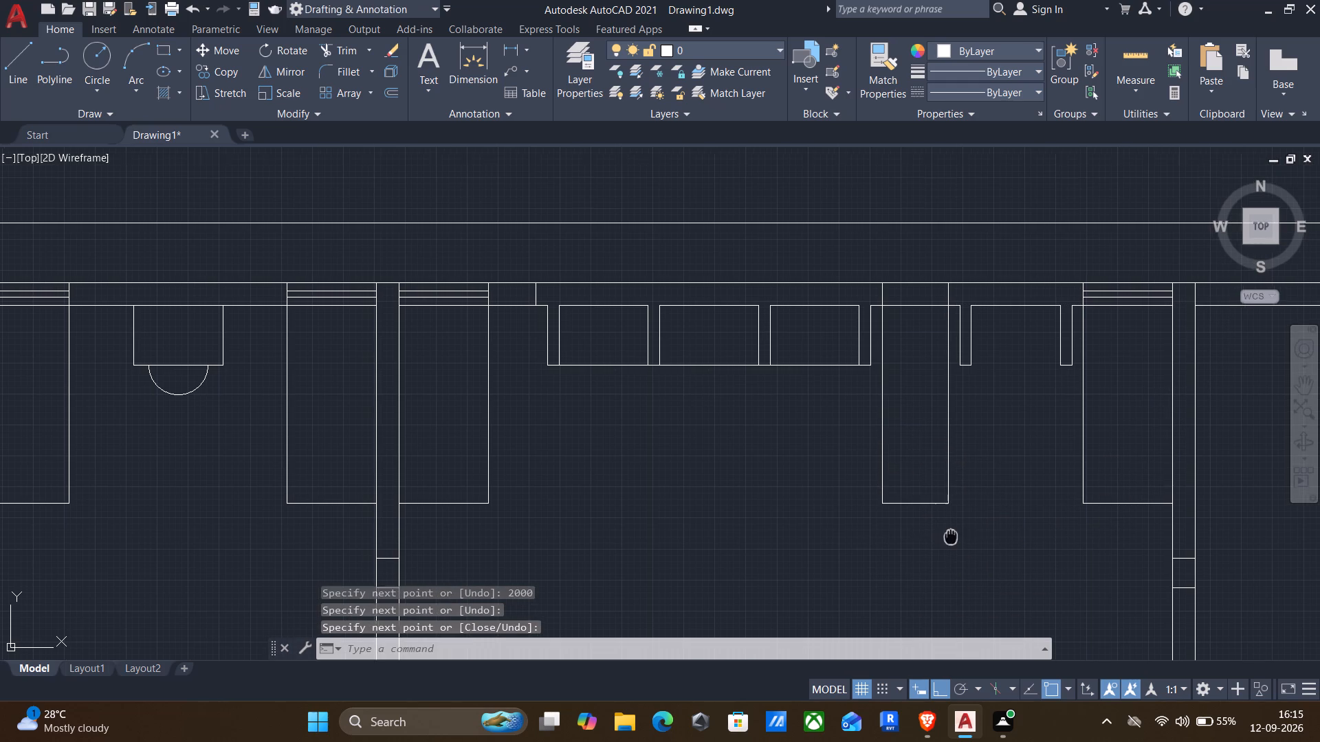
middle_click_drag(949, 538, 921, 543)
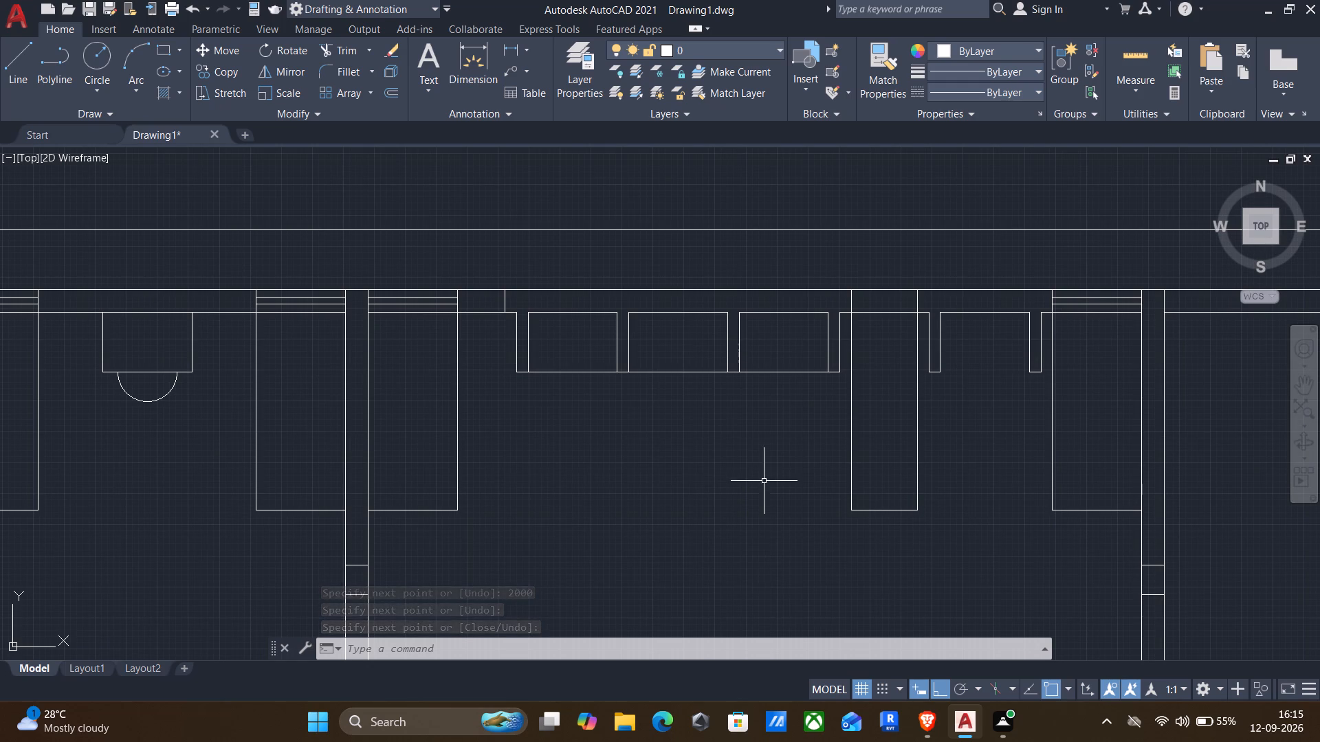
middle_click_drag(773, 450, 730, 462)
scroll(694, 466, "down", 1)
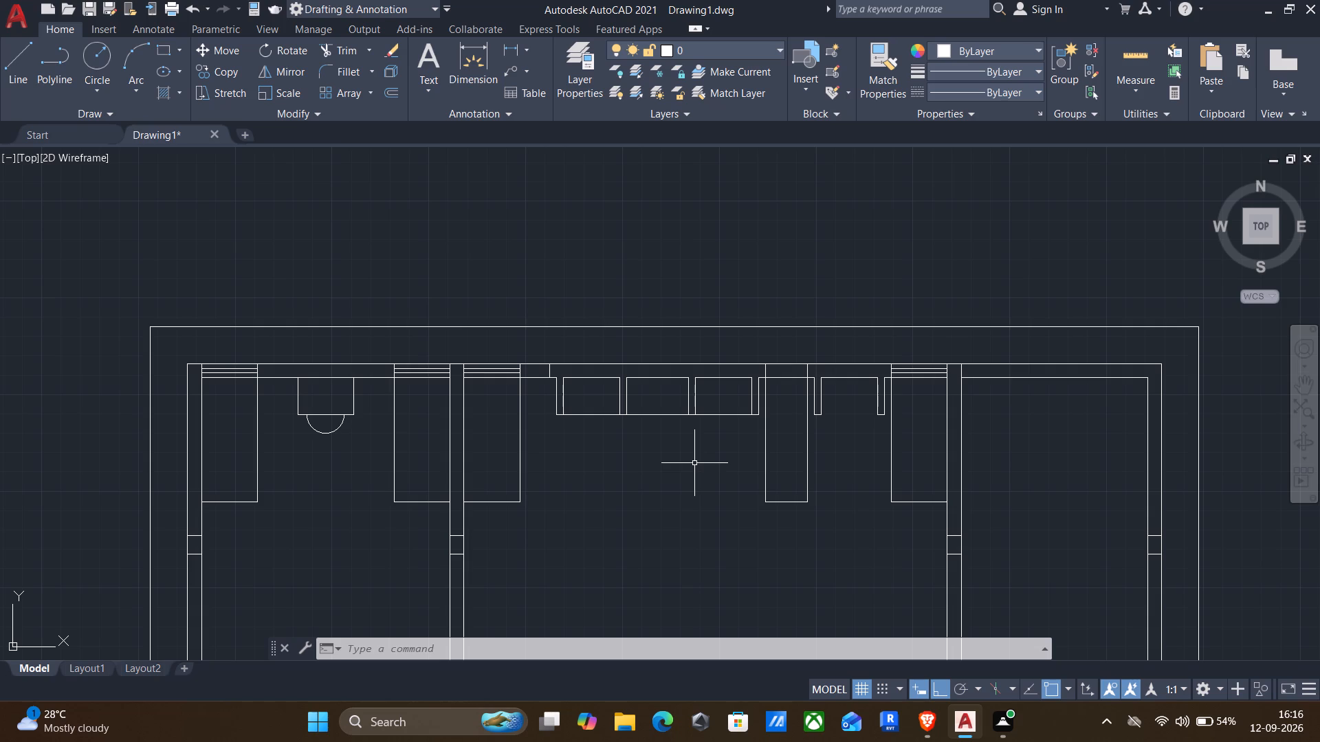
scroll(682, 480, "down", 1)
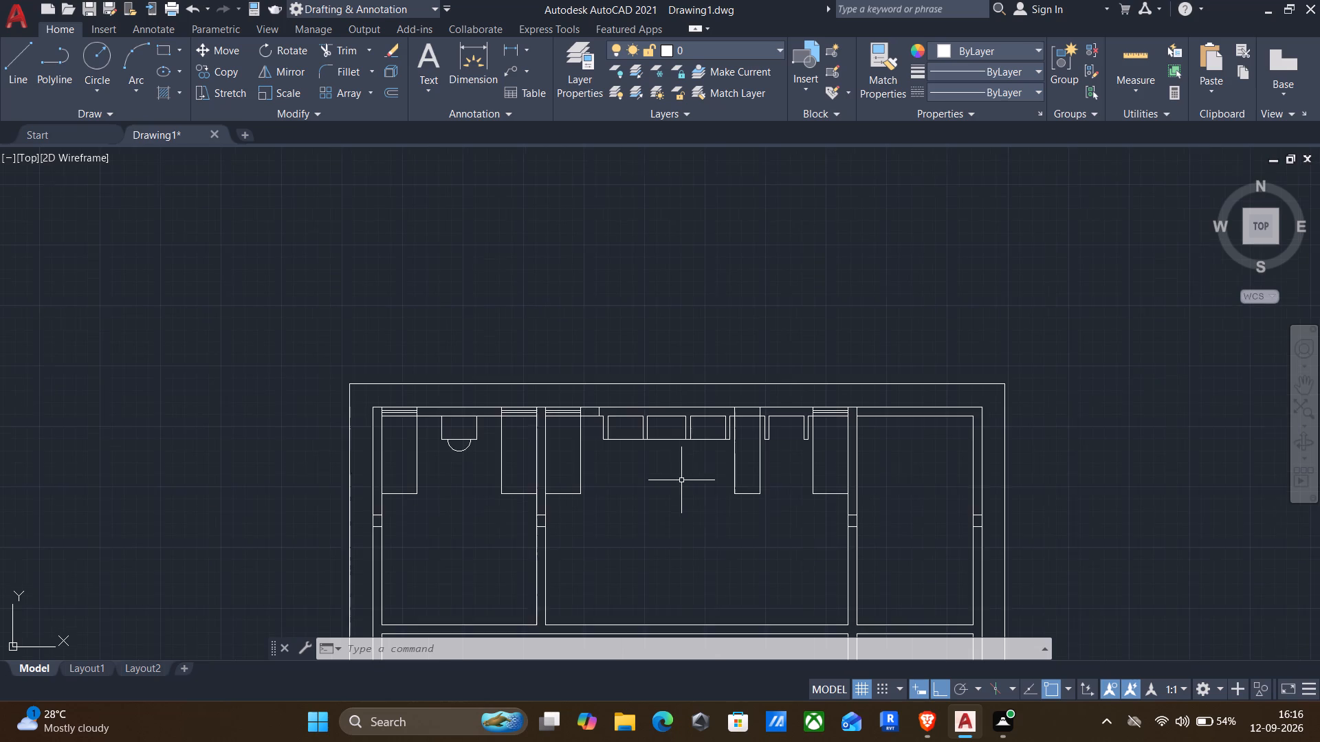
middle_click_drag(674, 469, 646, 318)
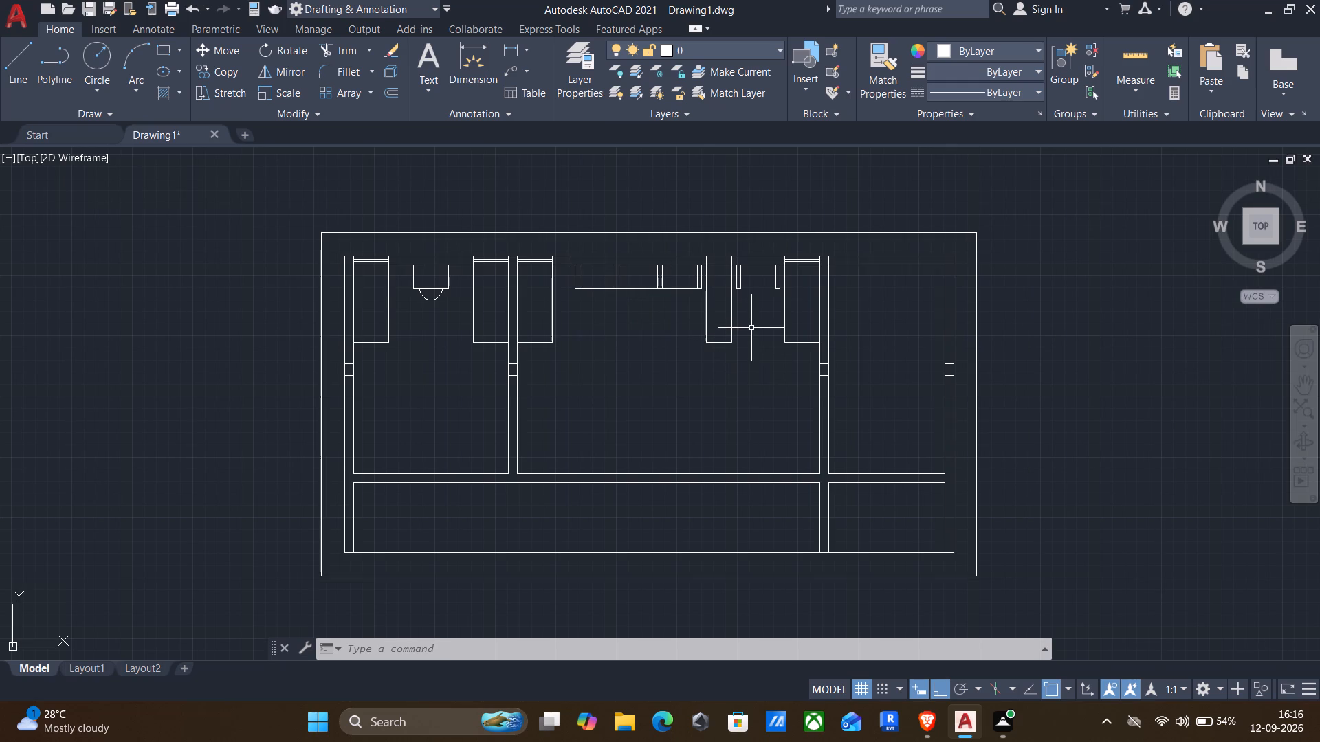
key("l")
key("Return")
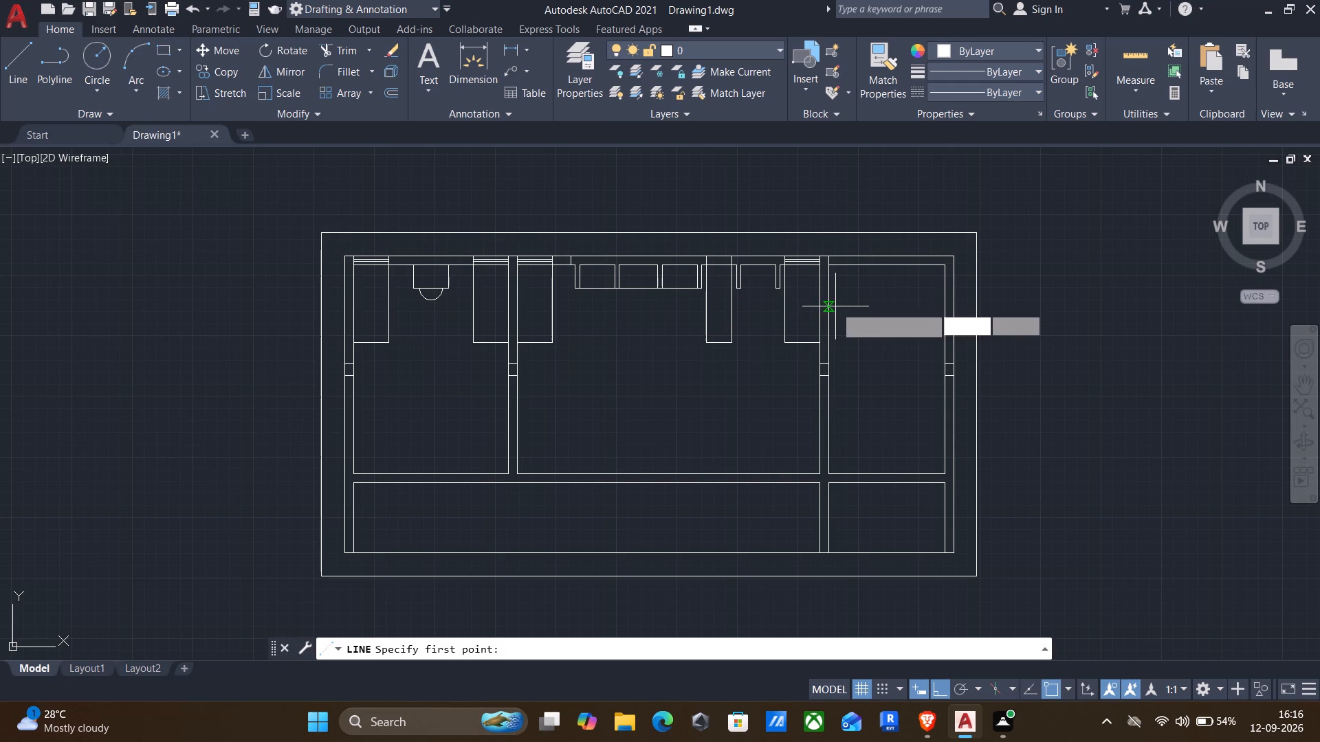
scroll(833, 292, "up", 2)
left_click(811, 229)
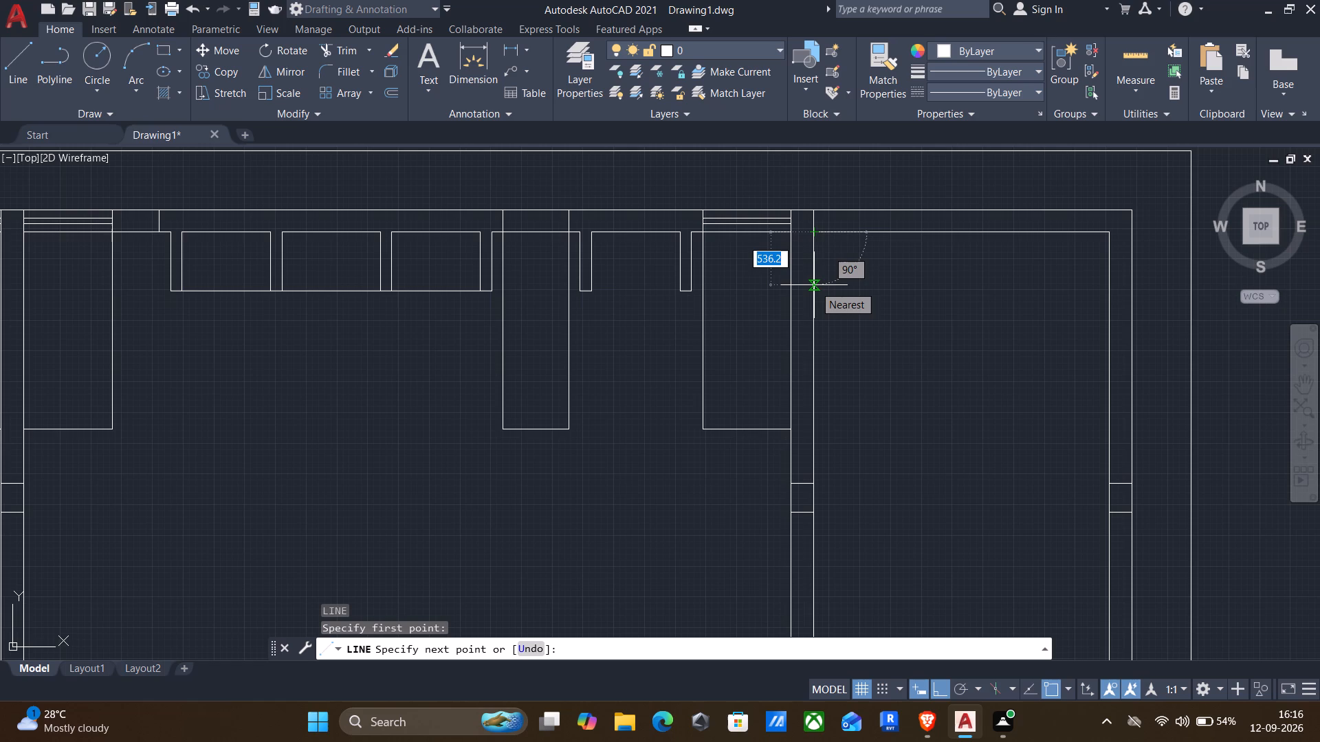
type("635")
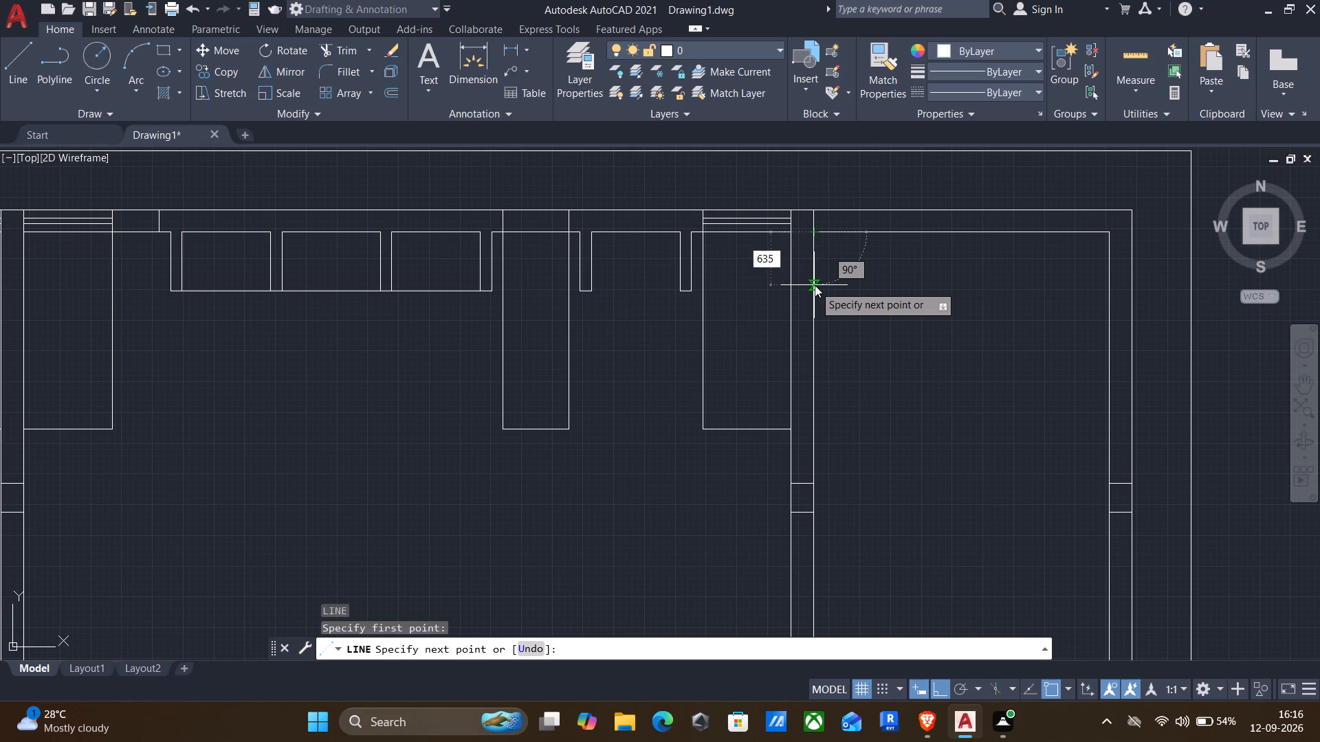
key("Return")
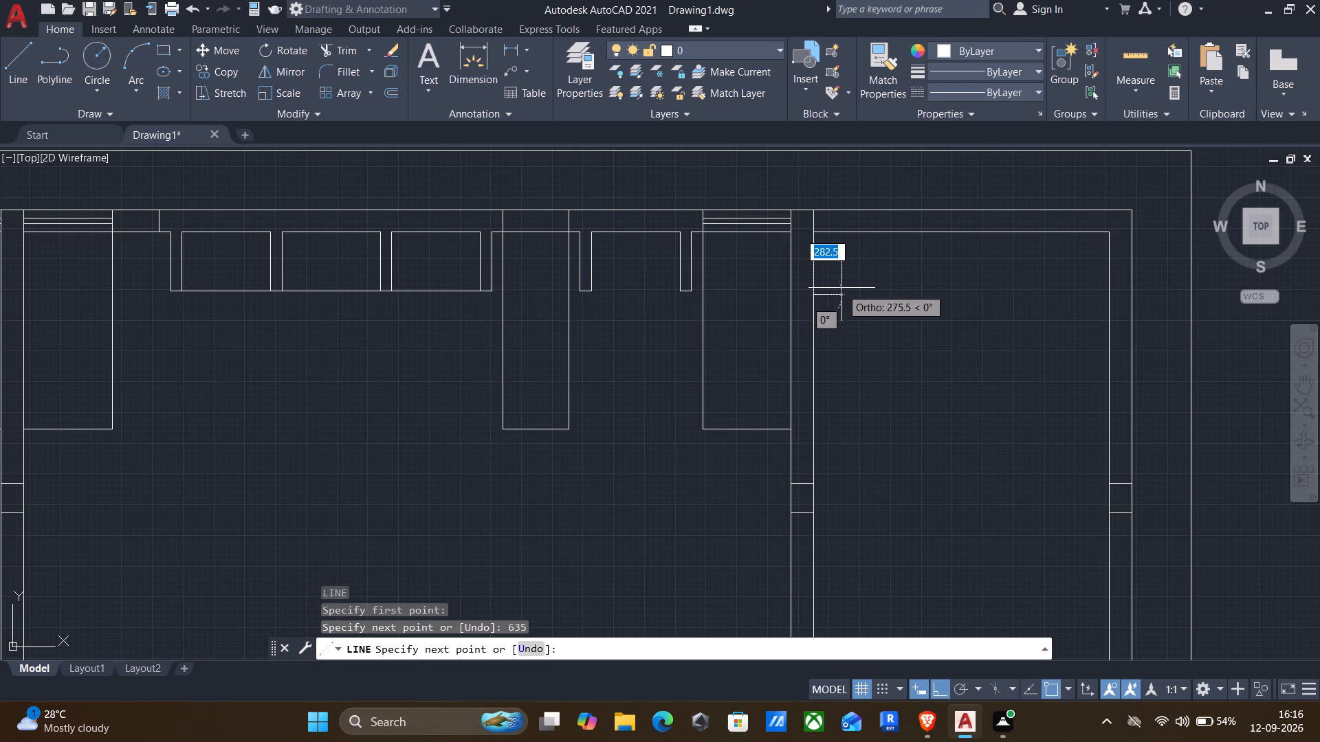
left_click(848, 288)
key("Return")
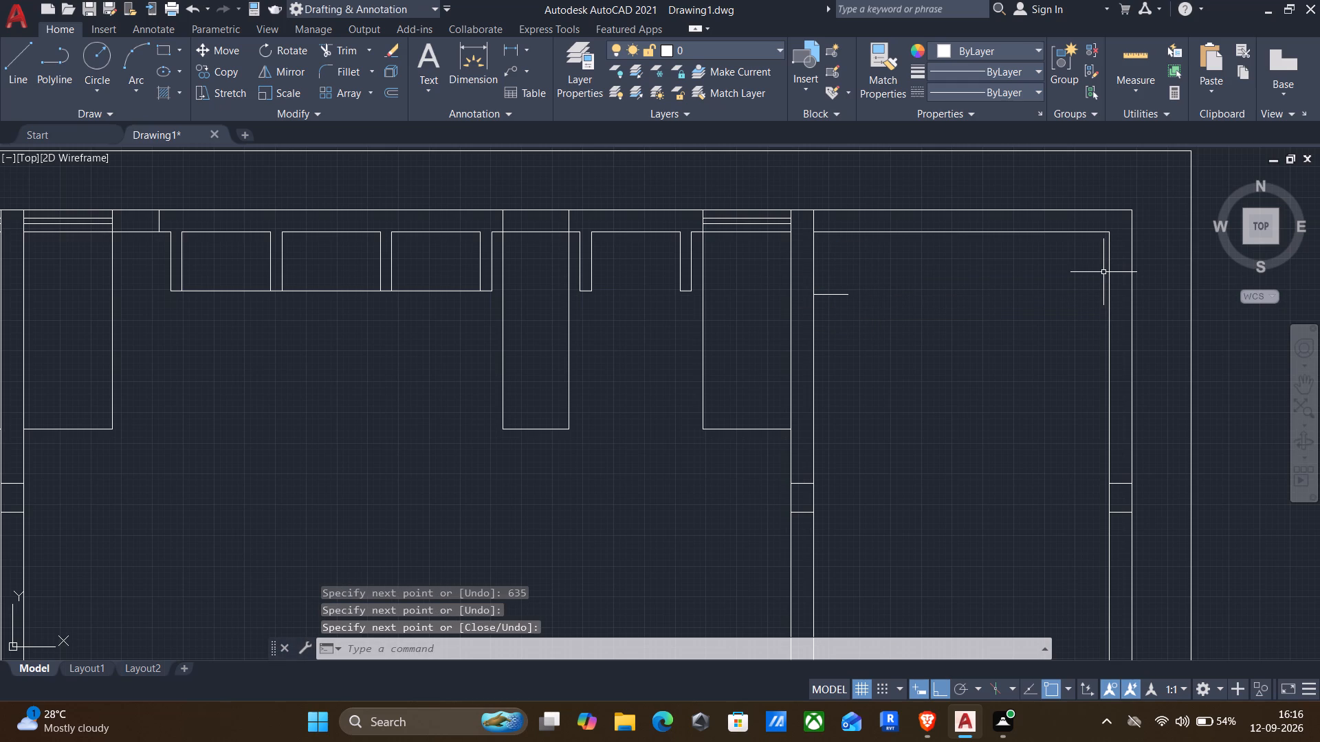
Draw a square in the northeast room's northeast corner: 1500 mm south along the east wall, 1500 mm west, and back north to the wall.
key("Return")
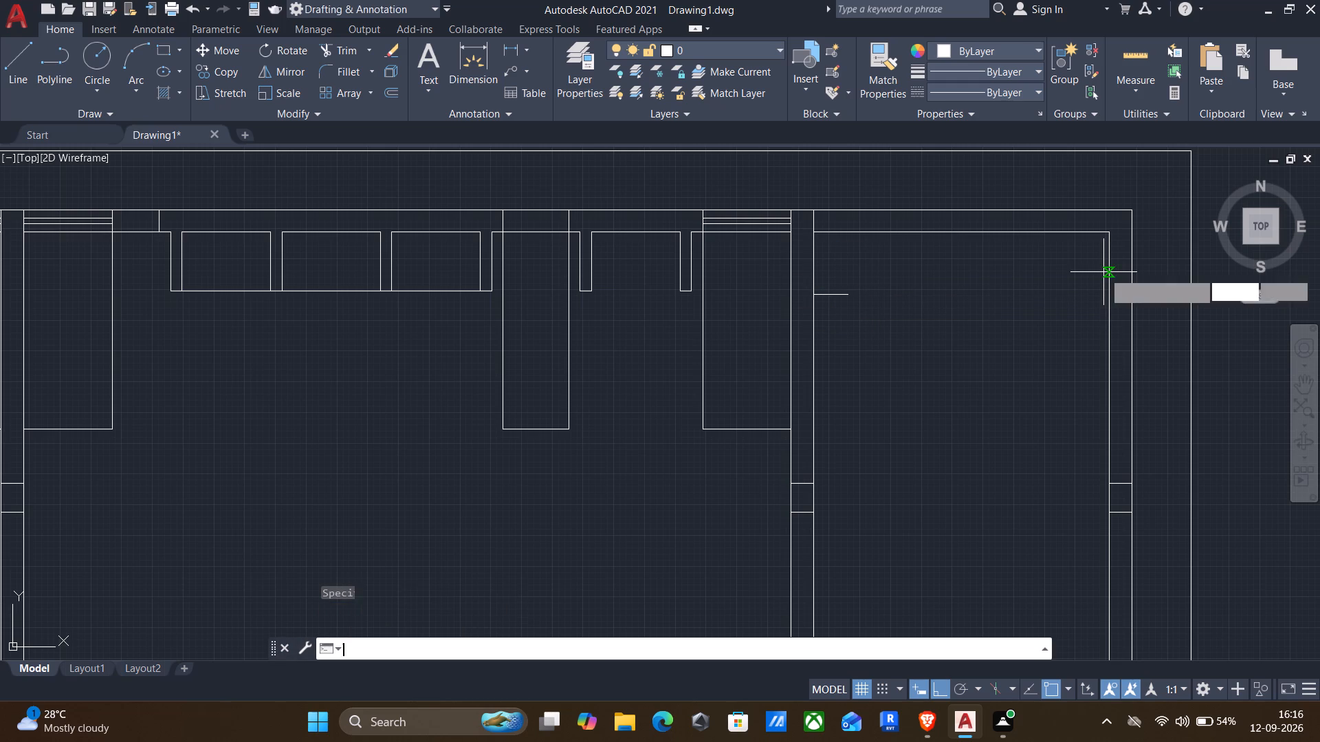
left_click(1112, 232)
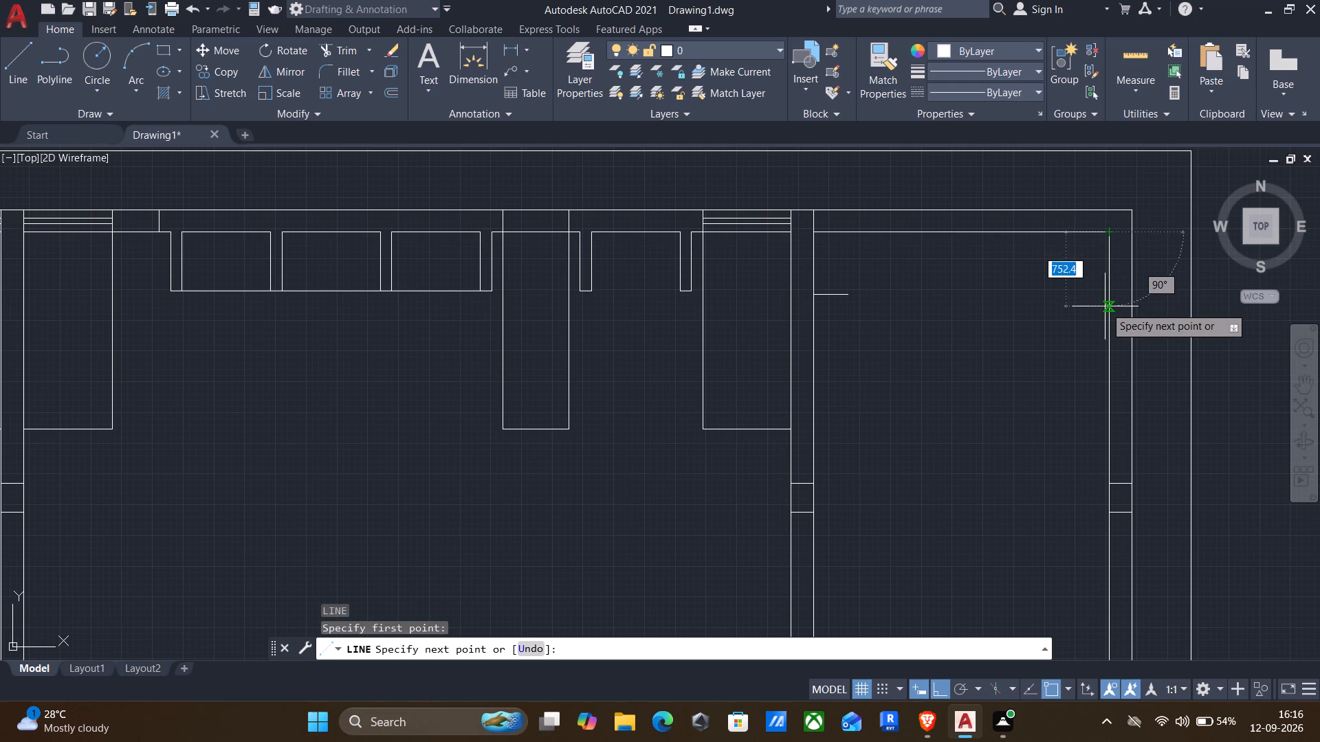
type("1500")
key("Return")
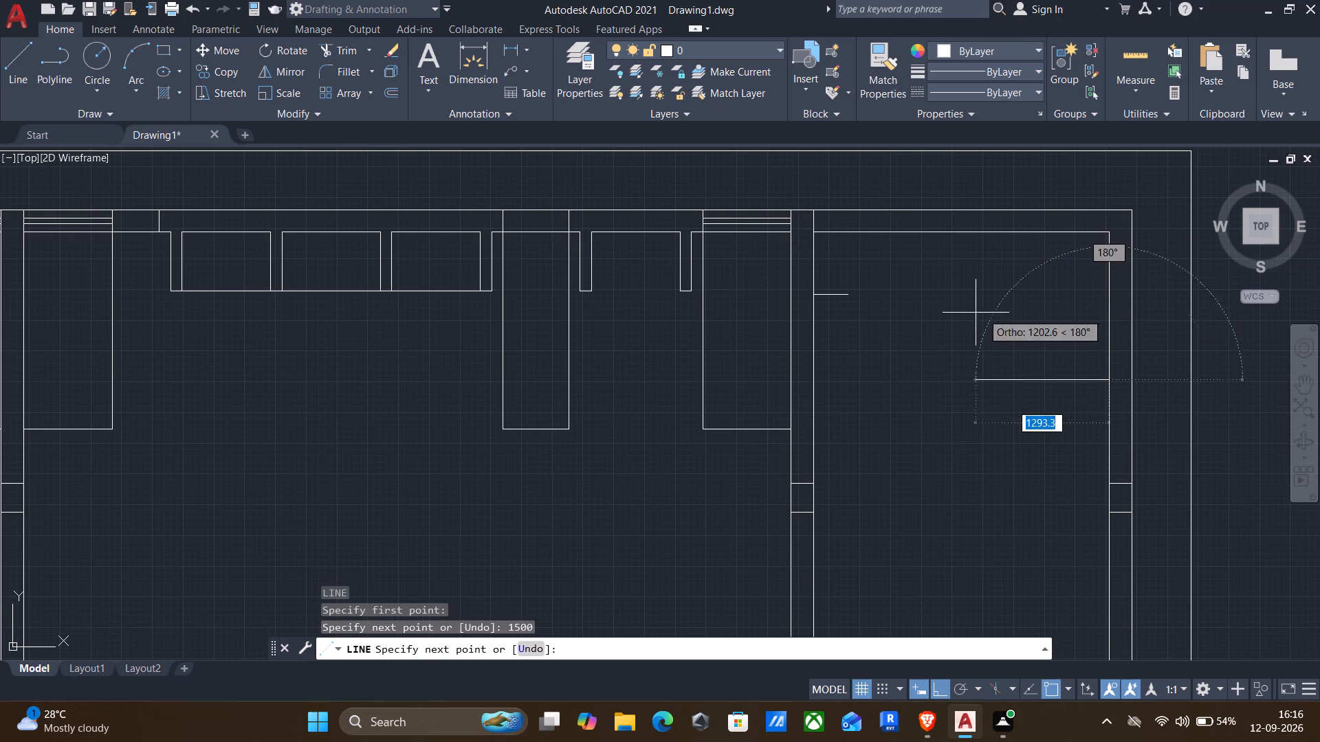
type("1500")
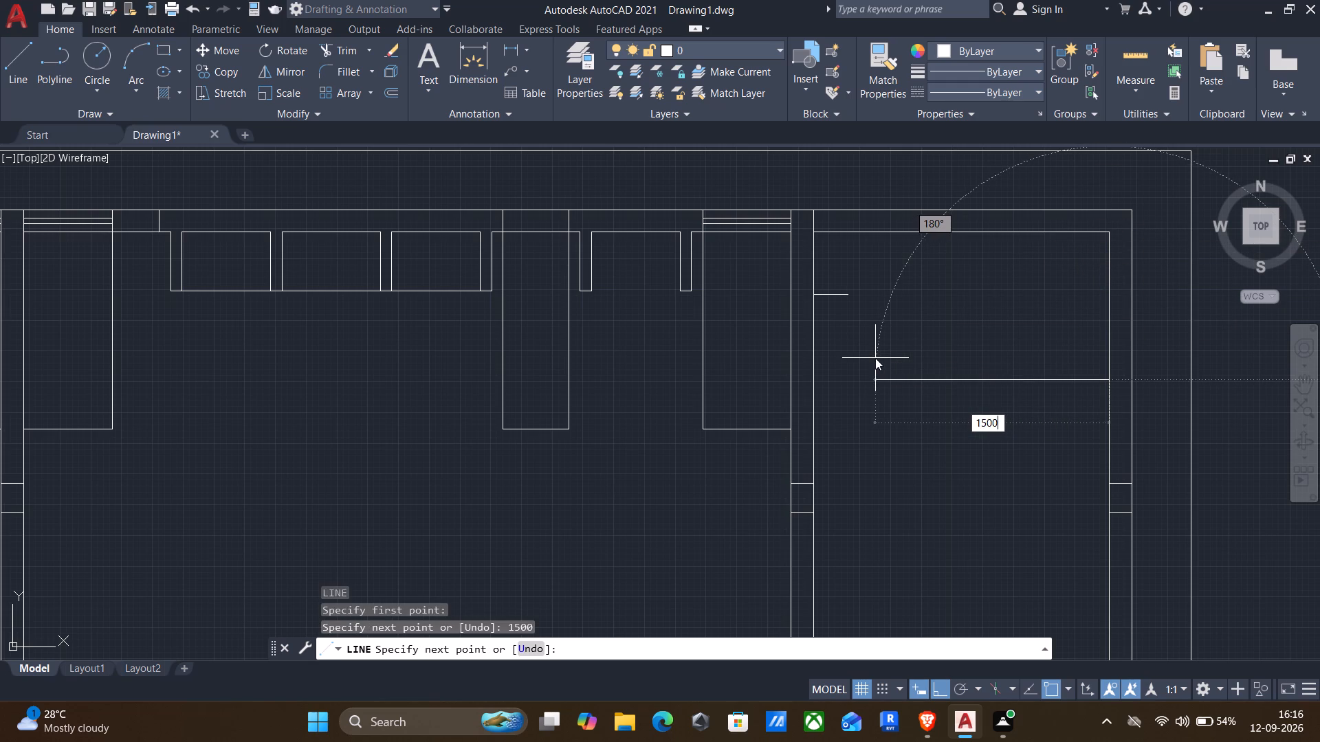
key("Return")
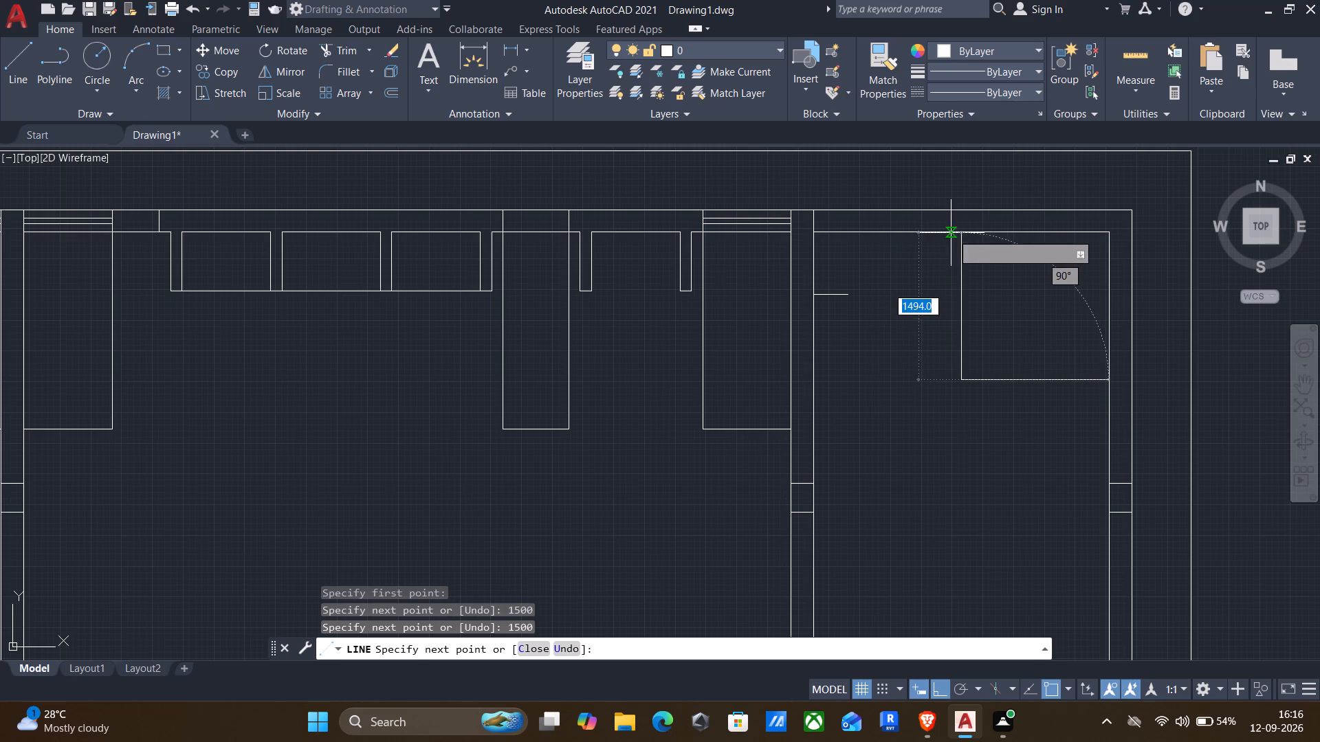
left_click(958, 233)
key("Return")
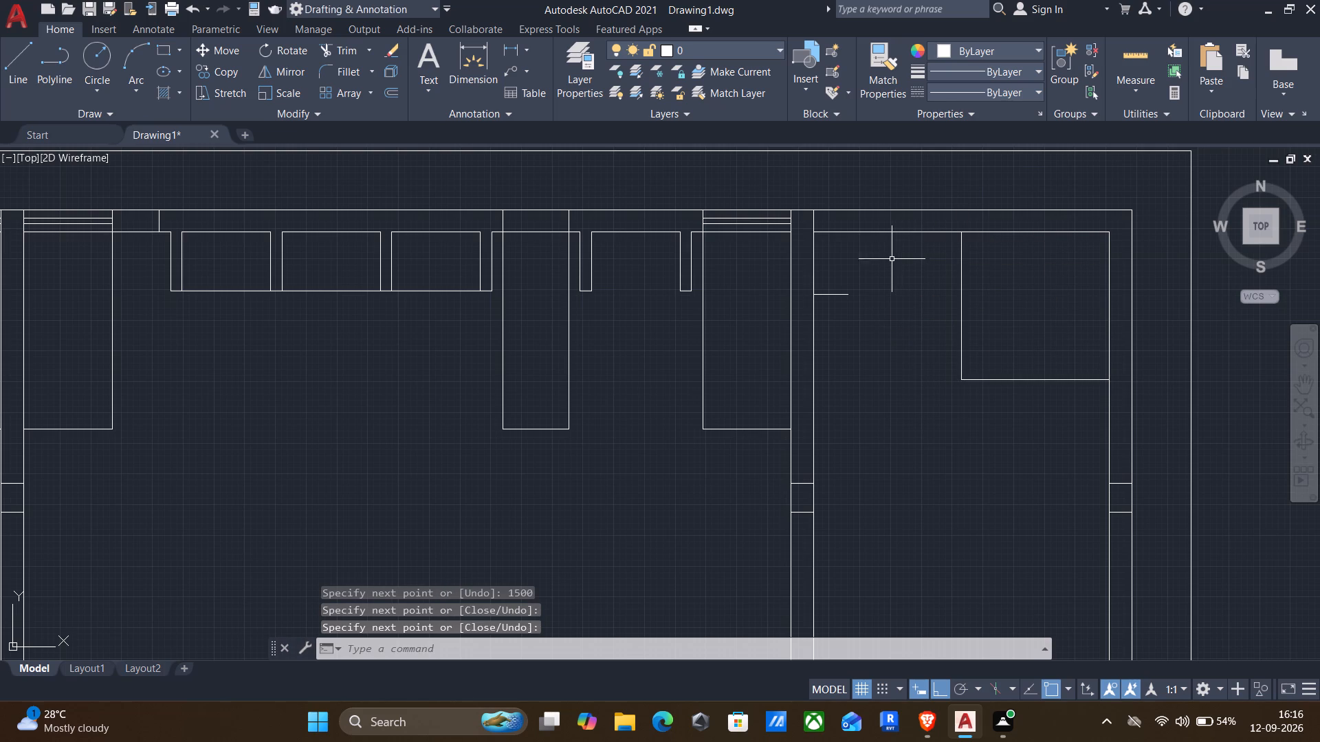
Offset the corner square's west line 115 mm west, and offset that copy another 600 mm west.
key("o")
key("Return")
left_click(961, 281)
left_click(923, 322)
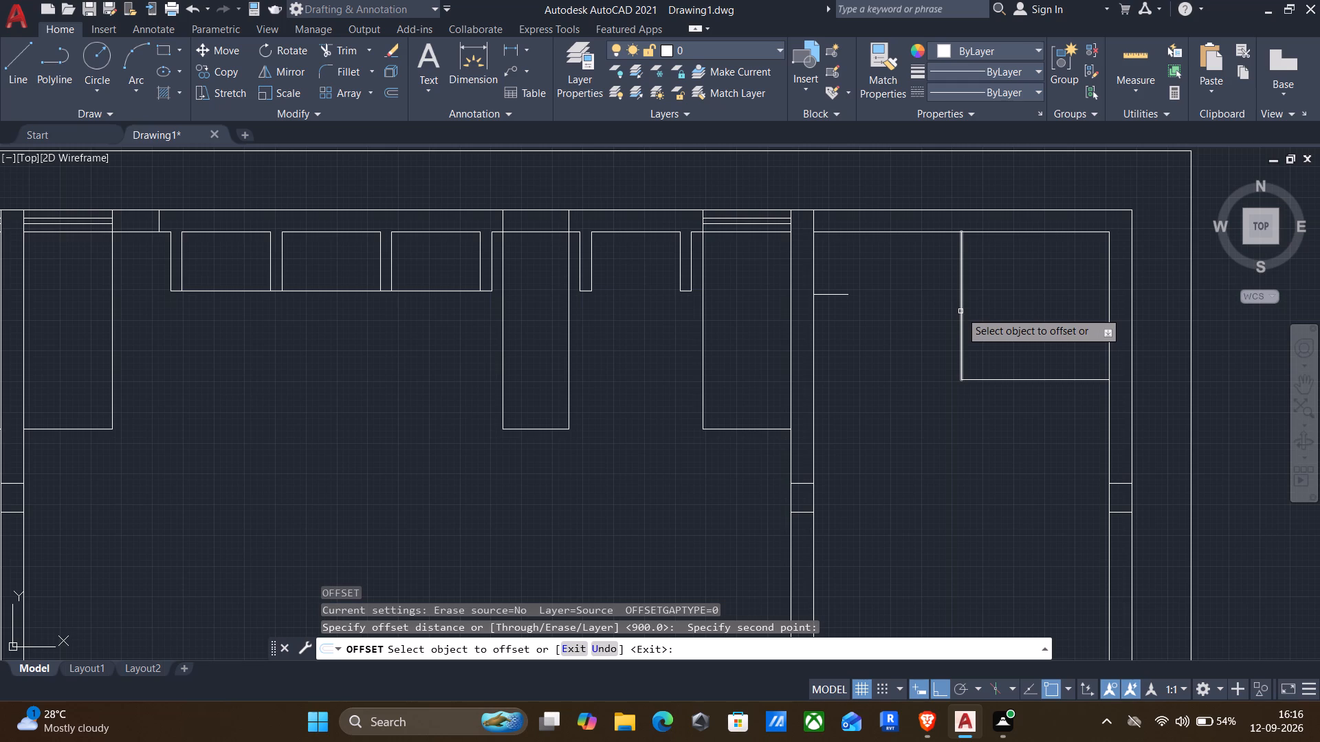
left_click(960, 311)
type("115")
key("Return")
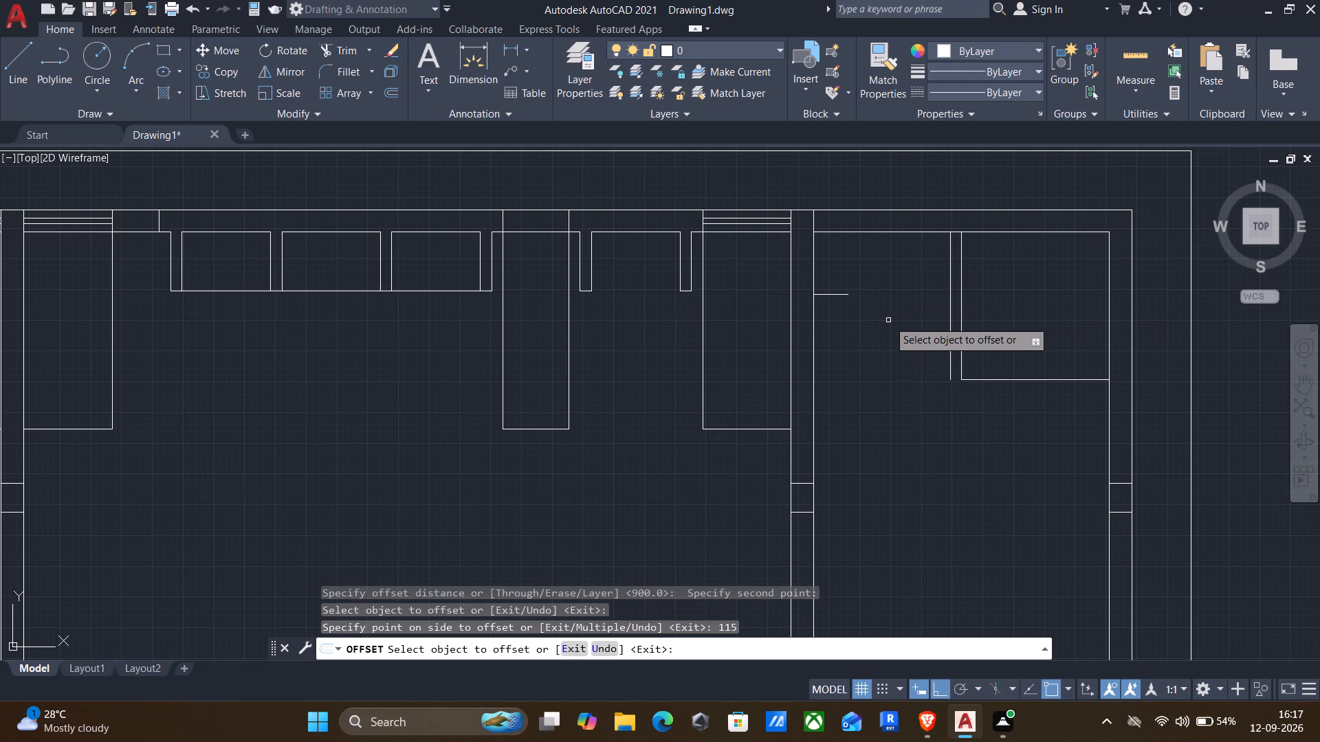
left_click(949, 291)
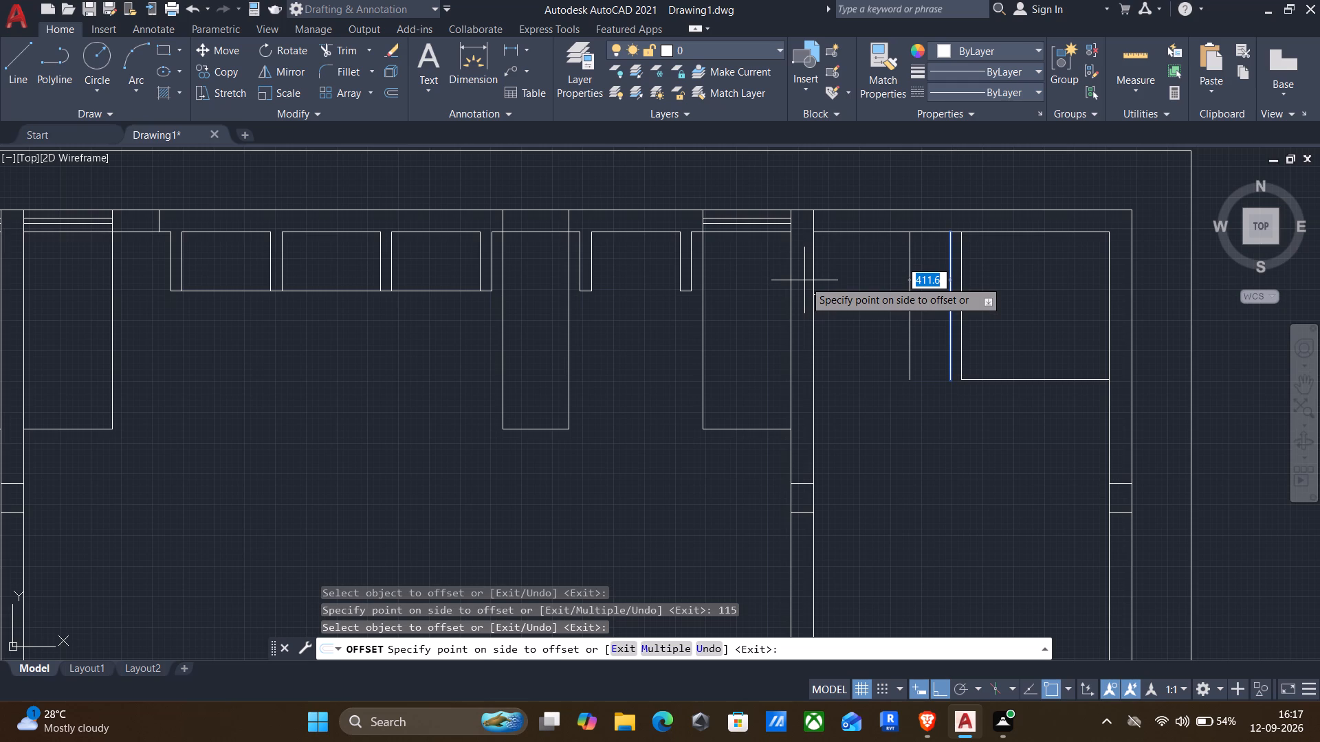
type("600")
key("Return")
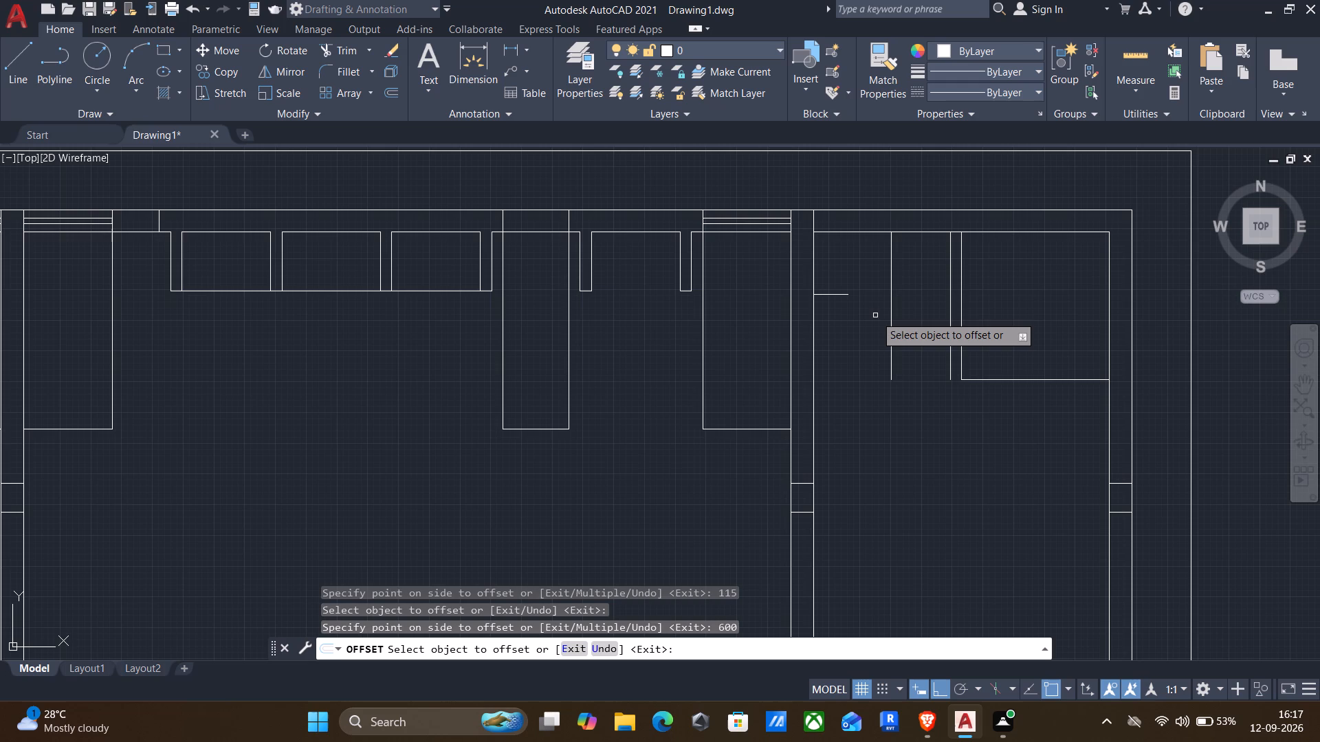
key("Escape")
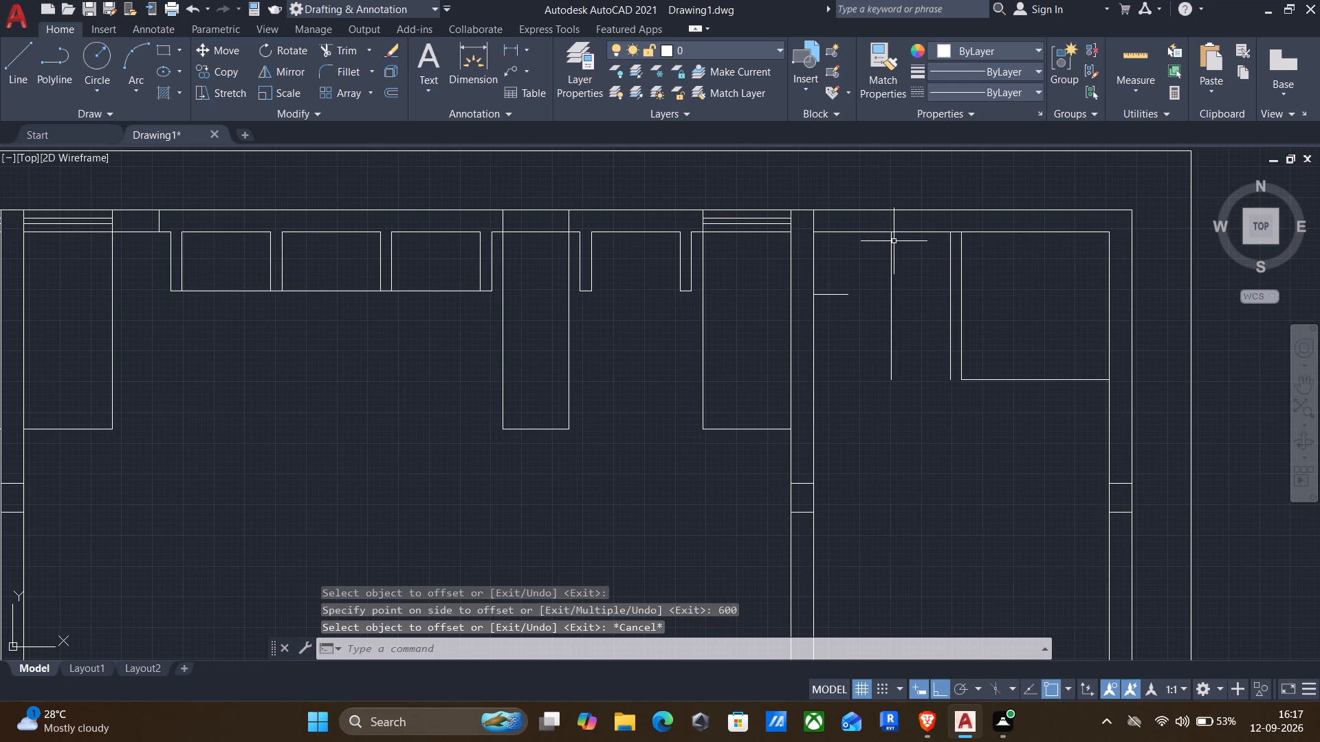
Continue the short segment by the room's west wall farther east with a line, and turn it 635 mm north to the north wall.
key("l")
key("Return")
left_click(847, 293)
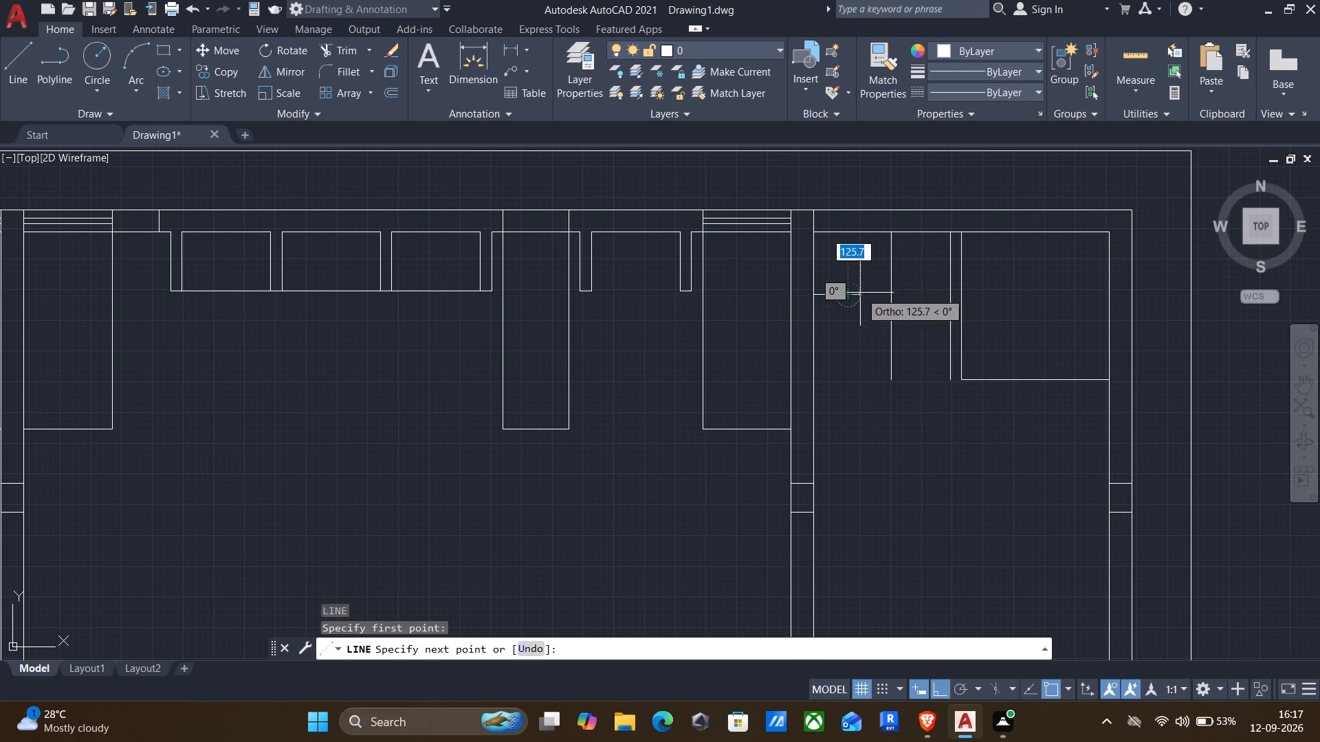
left_click(872, 297)
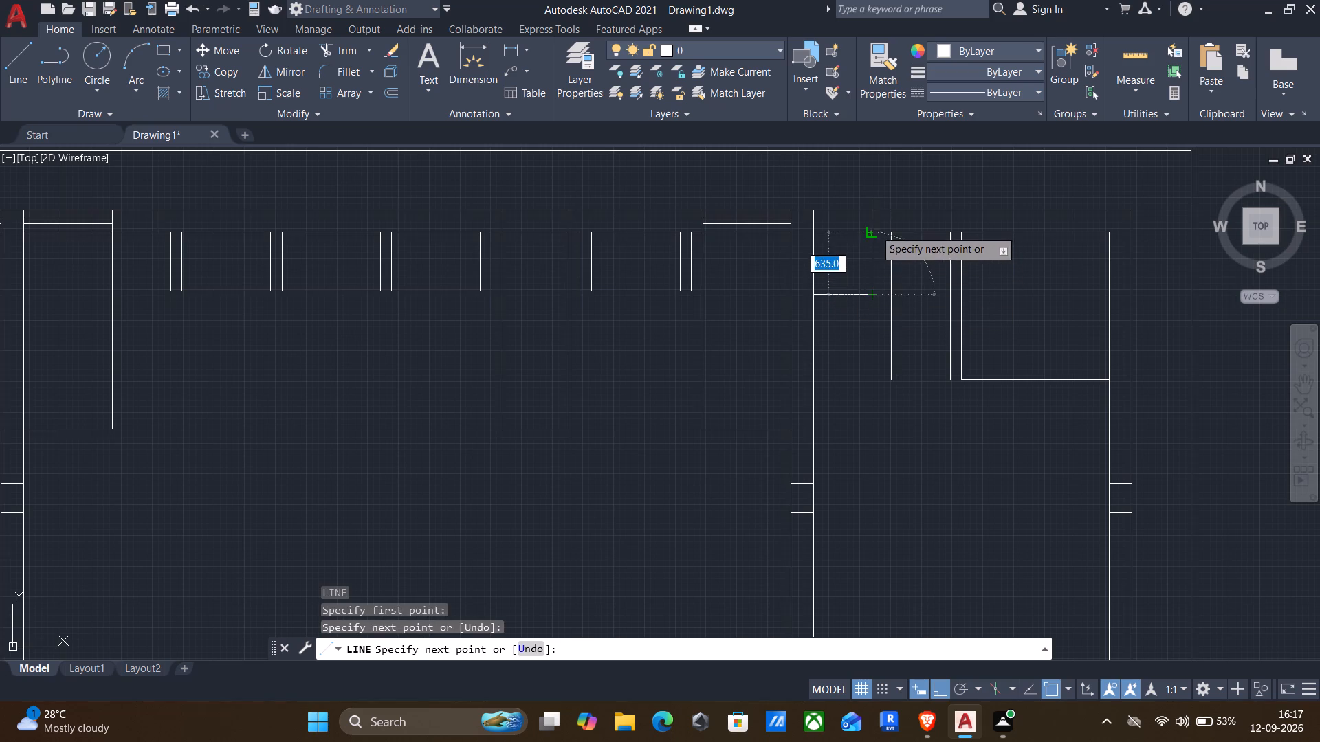
left_click(874, 229)
key("Return")
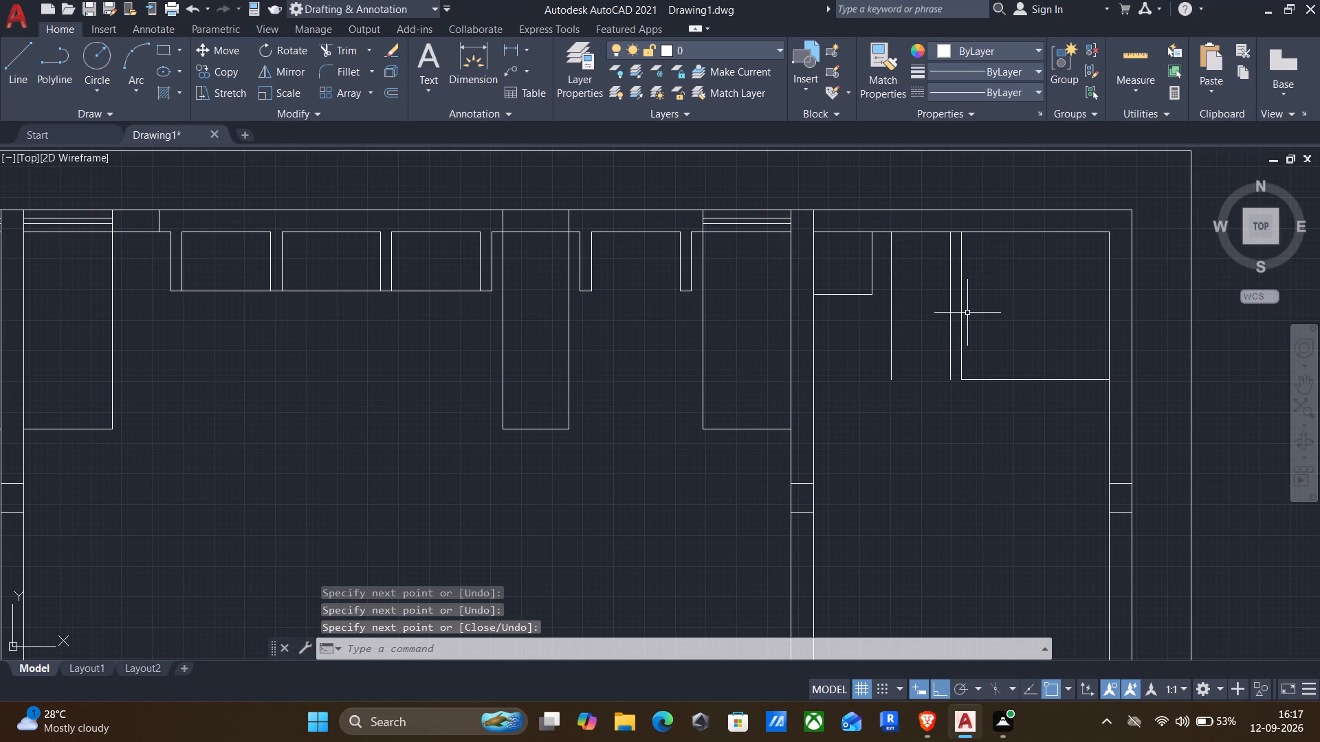
Offset the west part of the small northwest enclosure's south line 115 mm to the south.
middle_click_drag(958, 317, 903, 329)
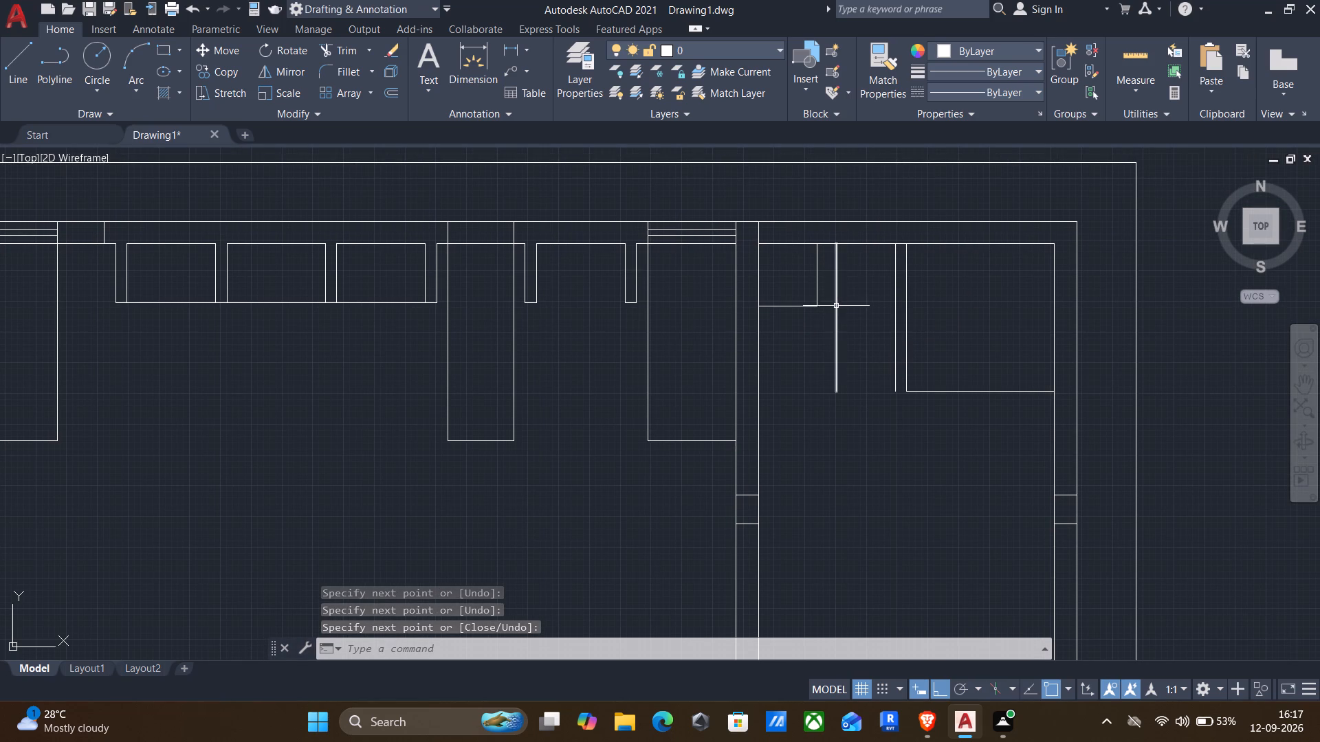
key("o")
key("Return")
left_click_drag(782, 284, 782, 293)
left_click(797, 331)
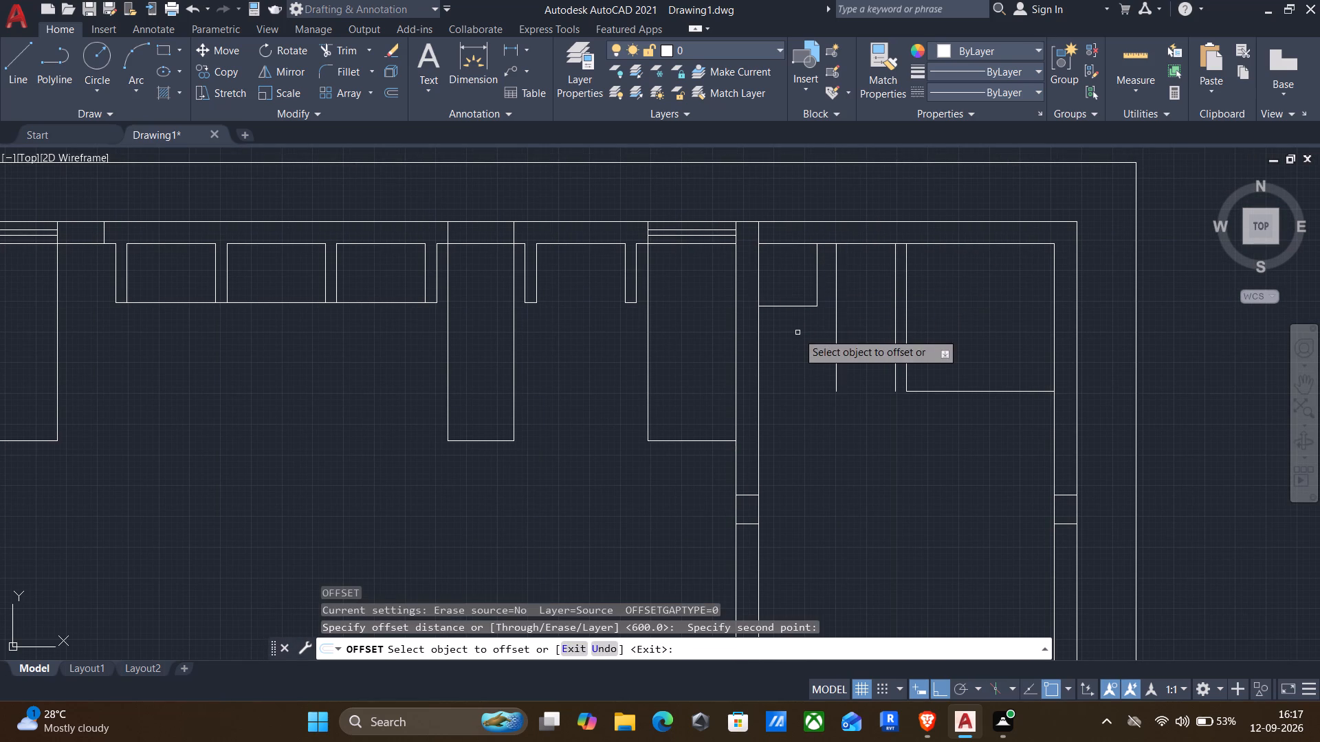
left_click(789, 306)
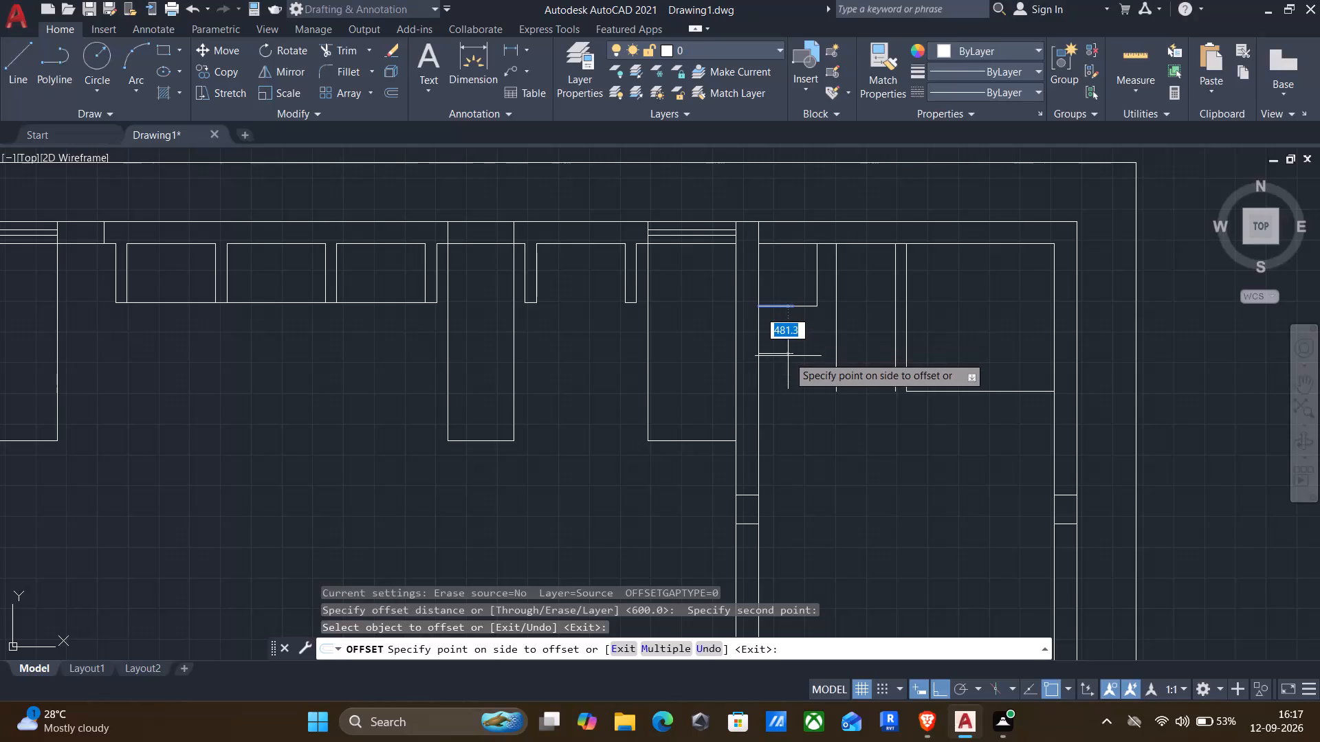
type("115")
key("Return")
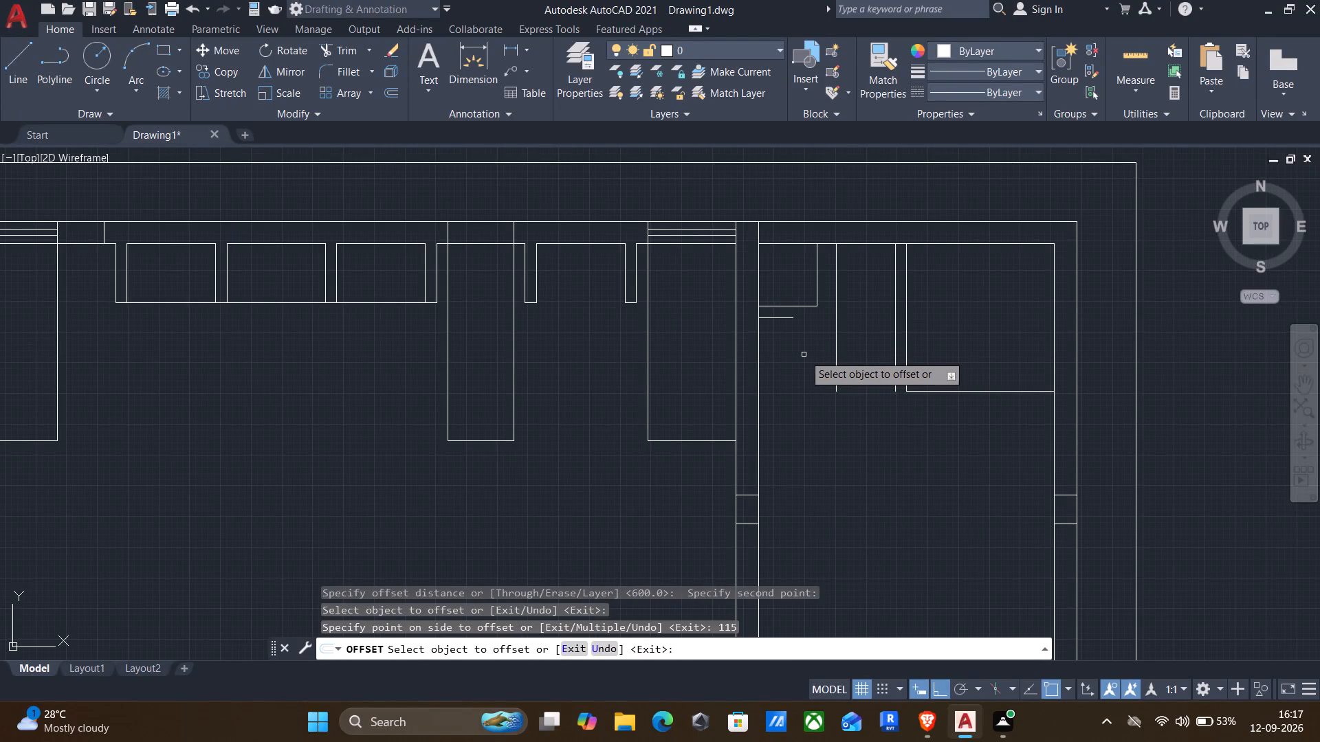
key("Escape")
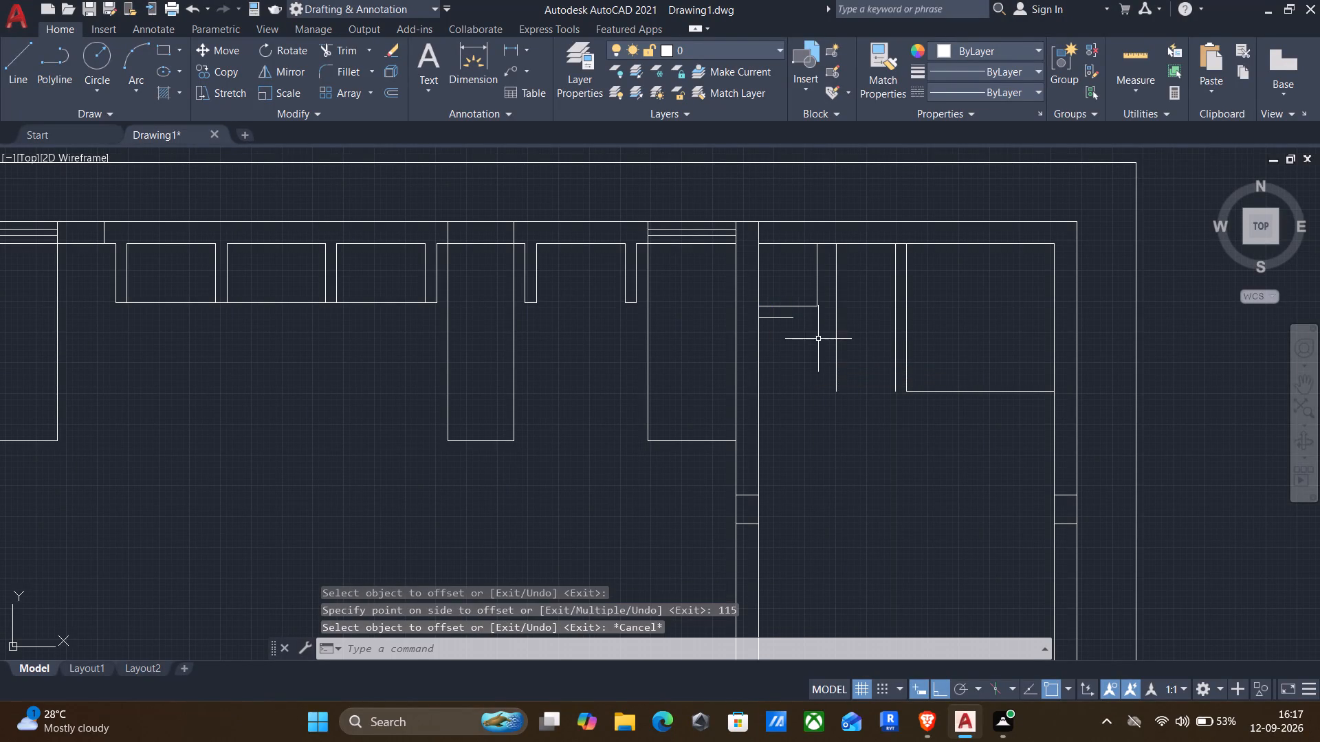
Fillet the offset line with the small enclosure's east line so they meet at a square corner.
key("f")
key("Return")
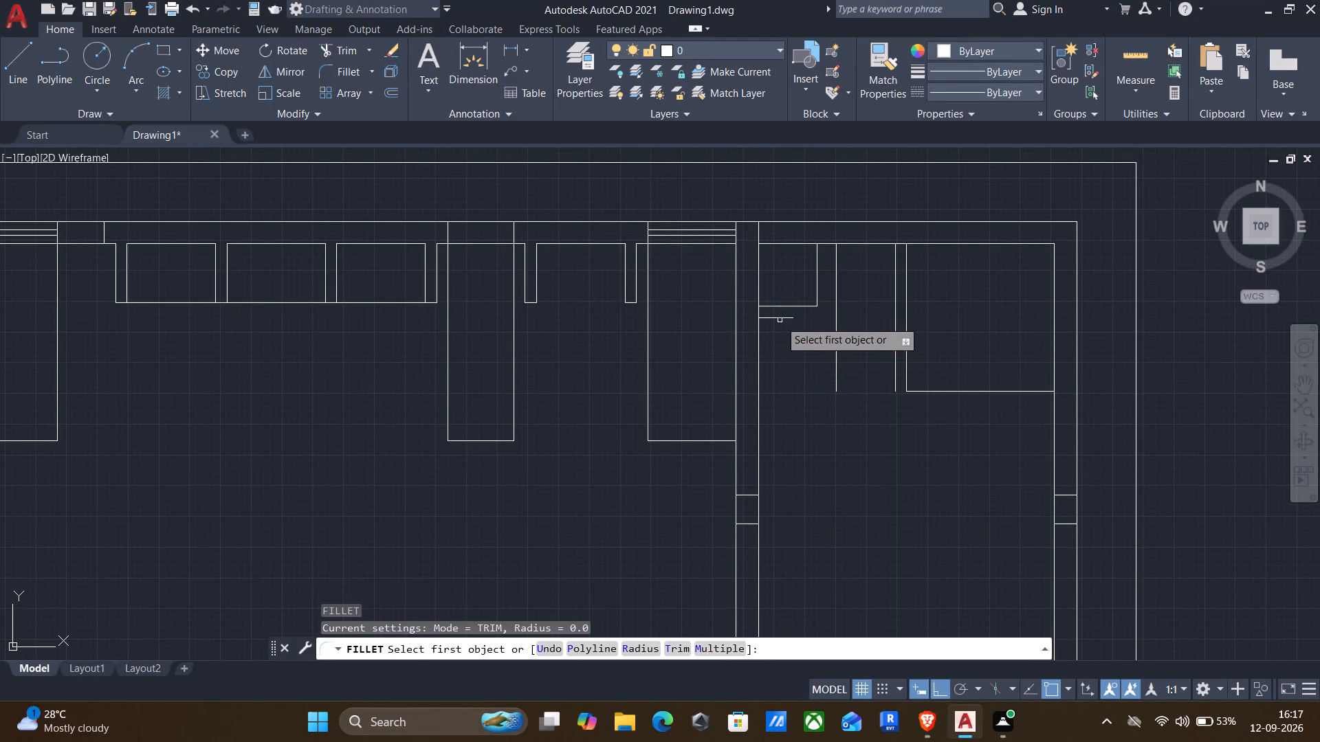
left_click(775, 315)
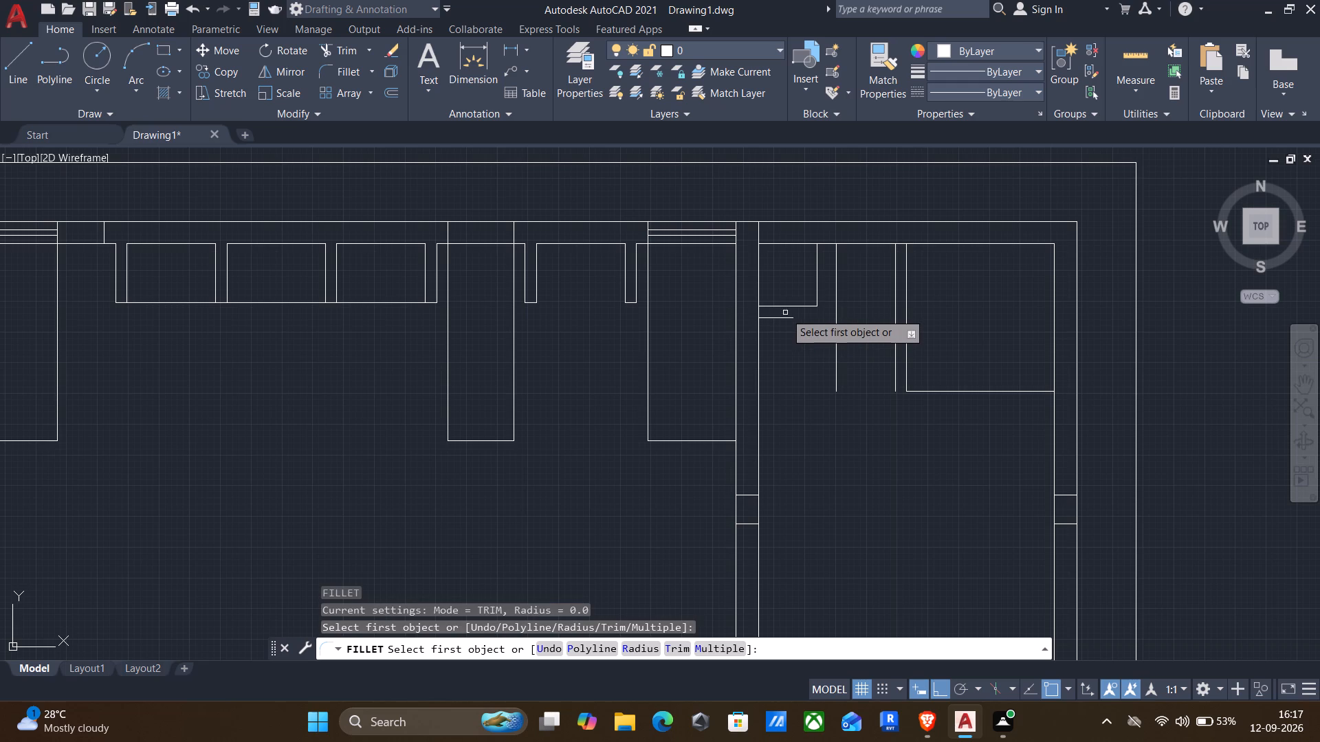
left_click(780, 317)
left_click(819, 284)
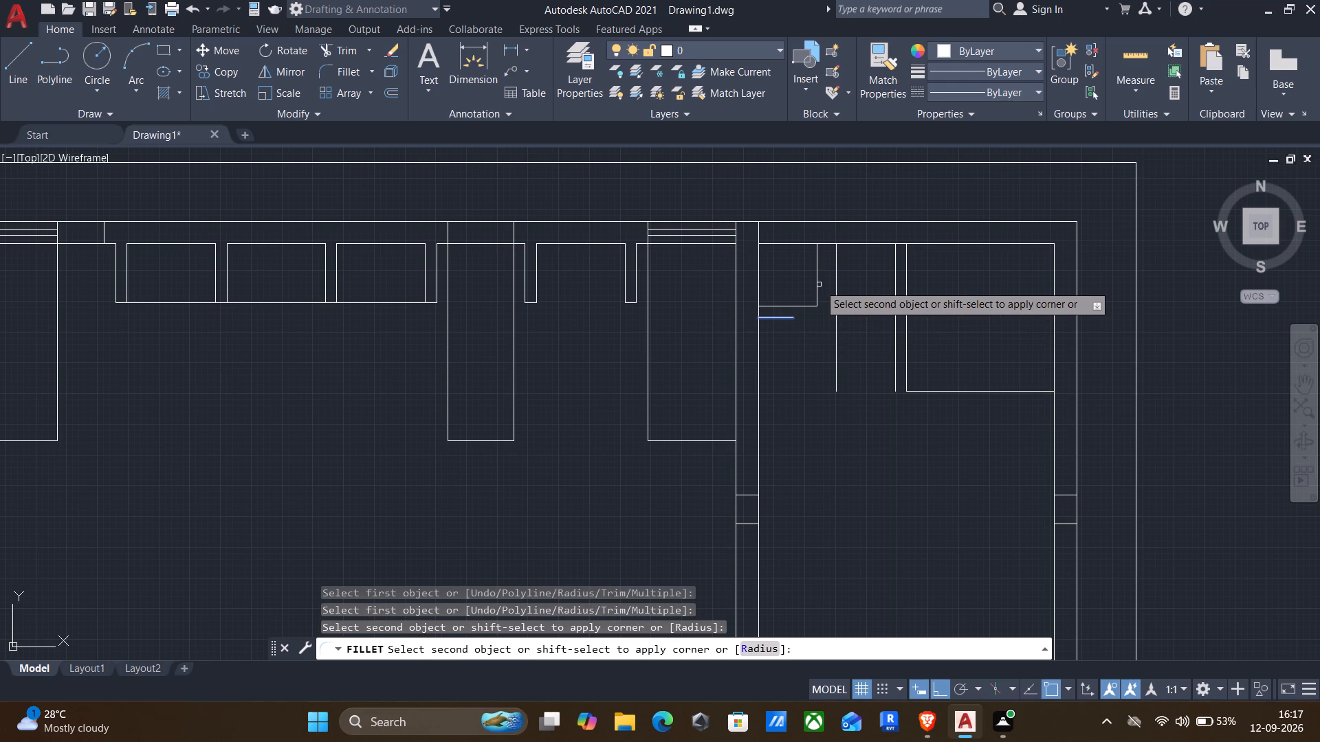
left_click(816, 284)
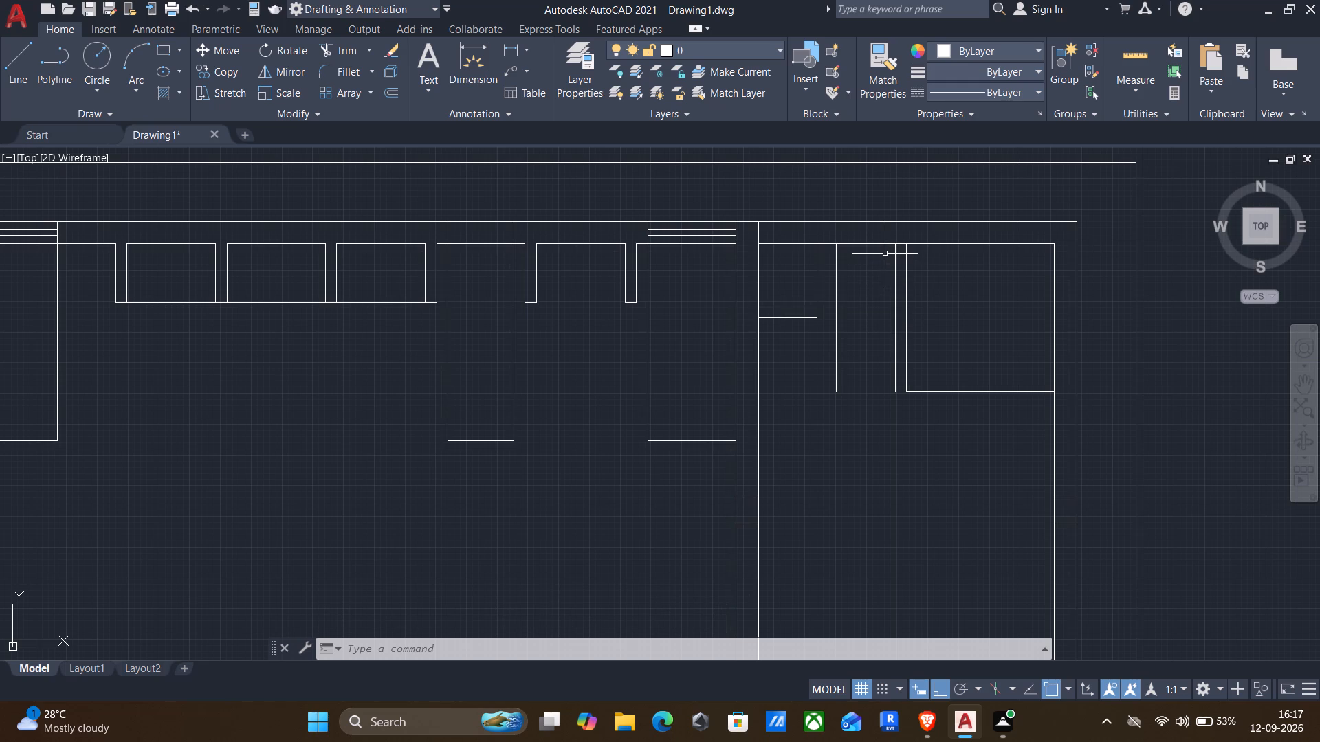
Extend the two vertical lines west of the northeast corner square north to the outer wall line.
key("e")
key("x")
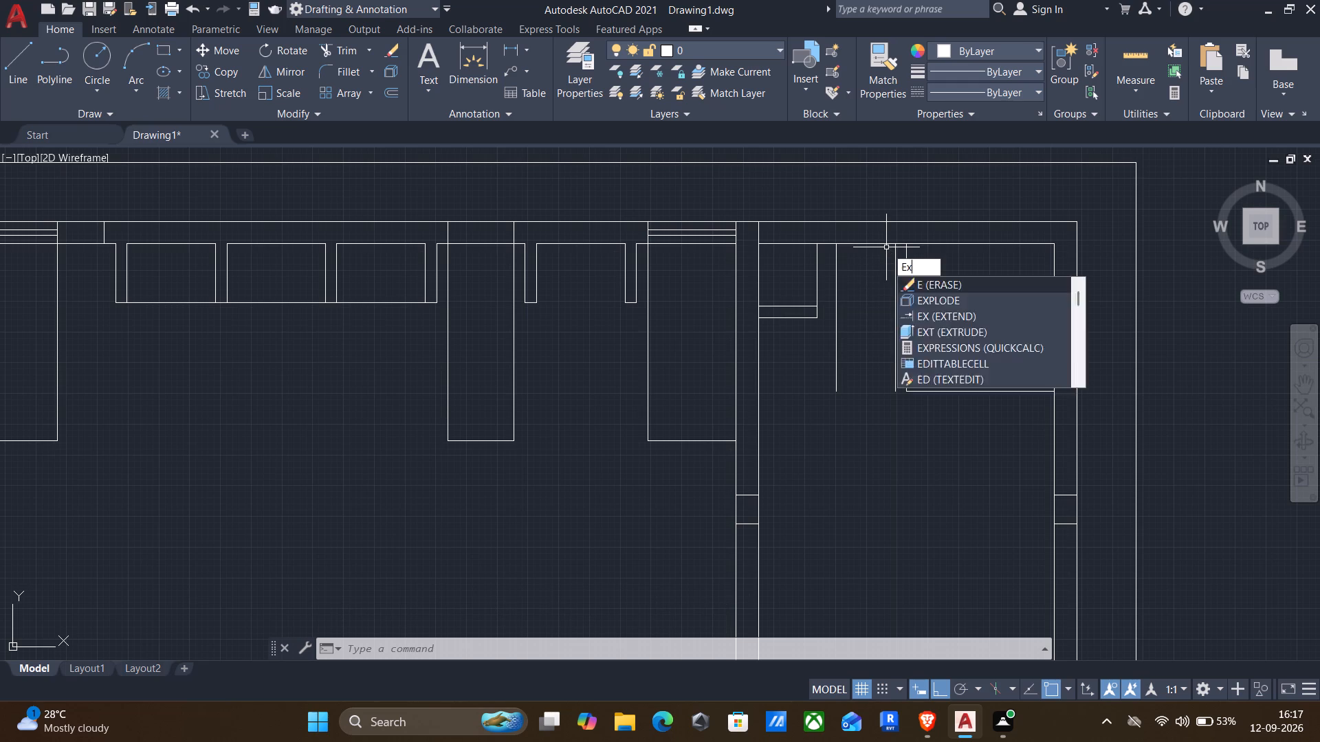
key("Return")
left_click(835, 280)
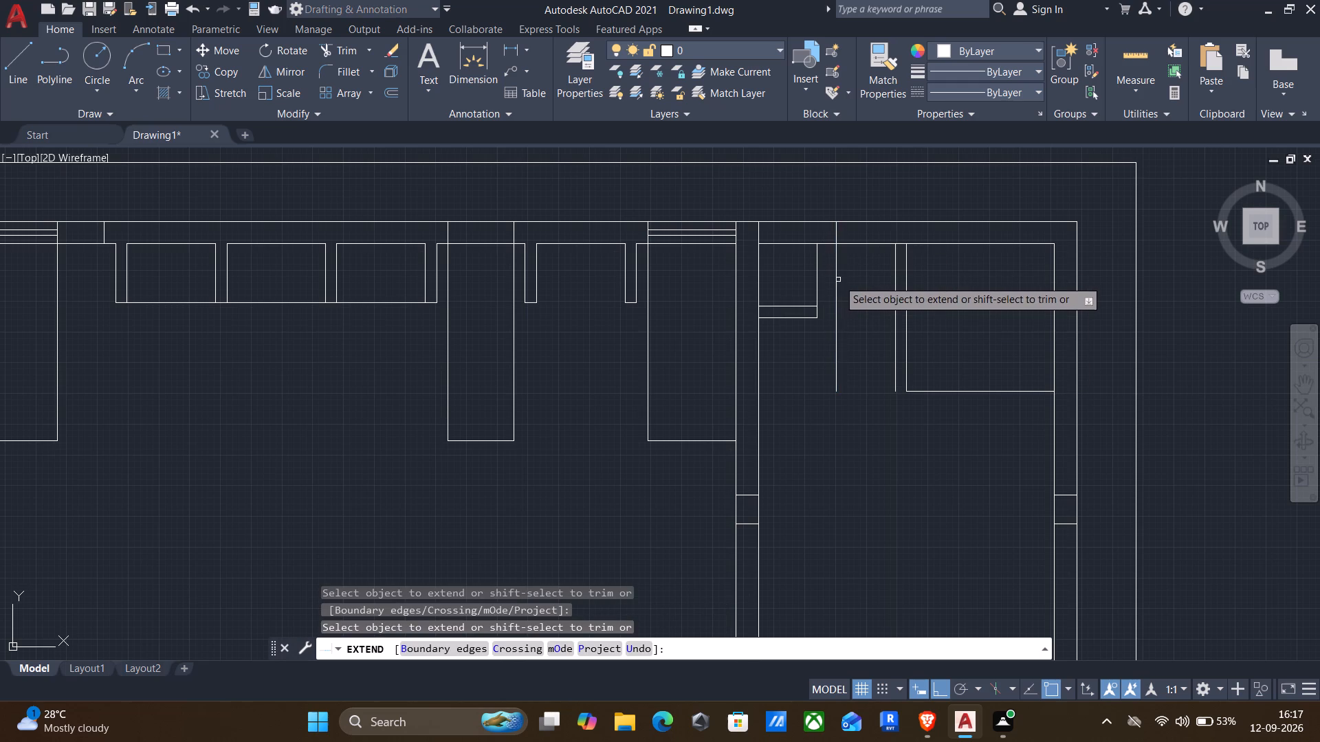
left_click(893, 277)
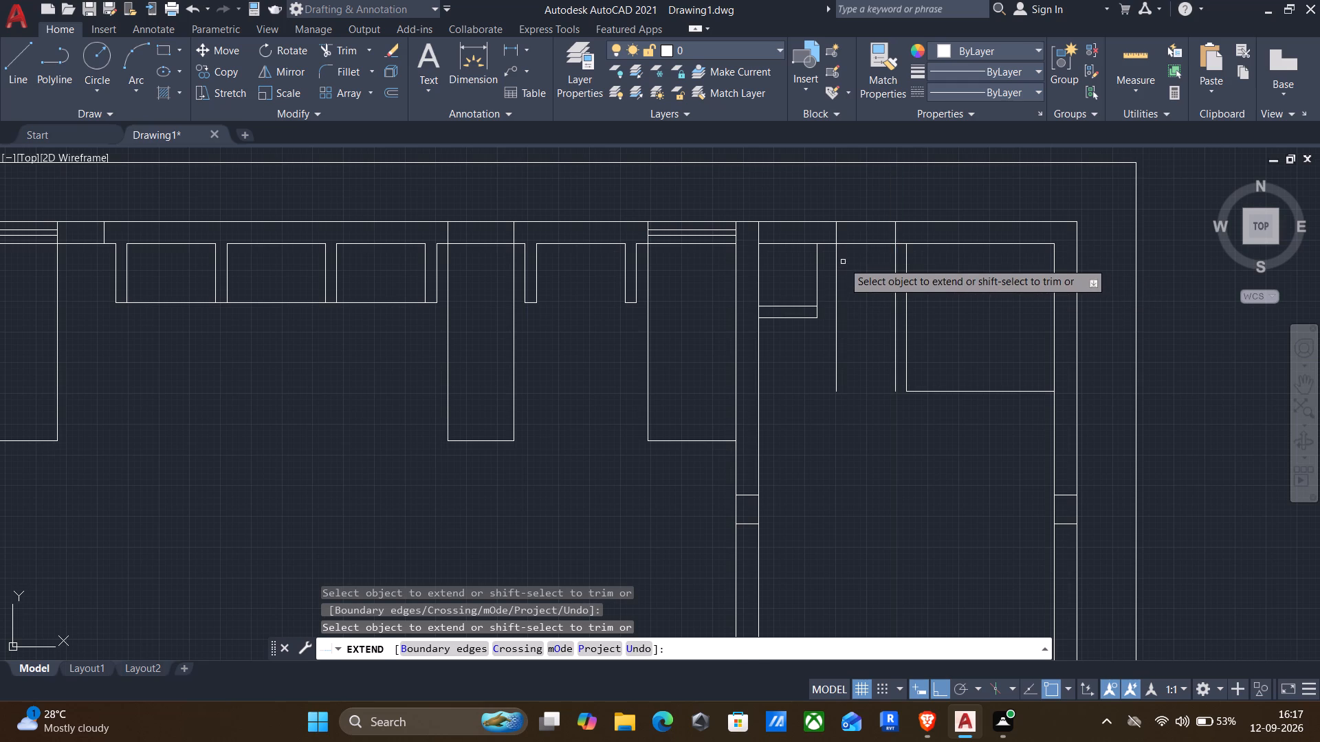
Trim away the part of the western extended line that lies south of the north wall.
key("Escape")
type("tr")
key("Return")
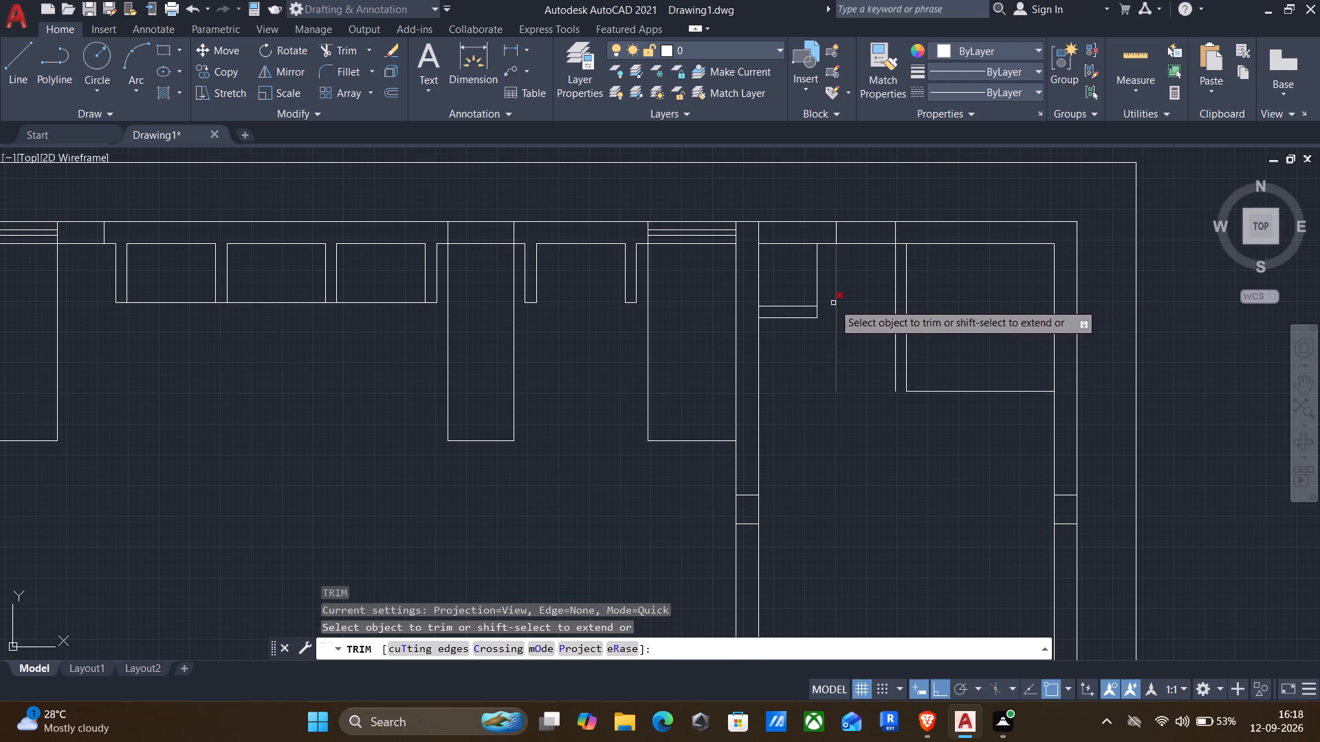
left_click(833, 304)
left_click(846, 299)
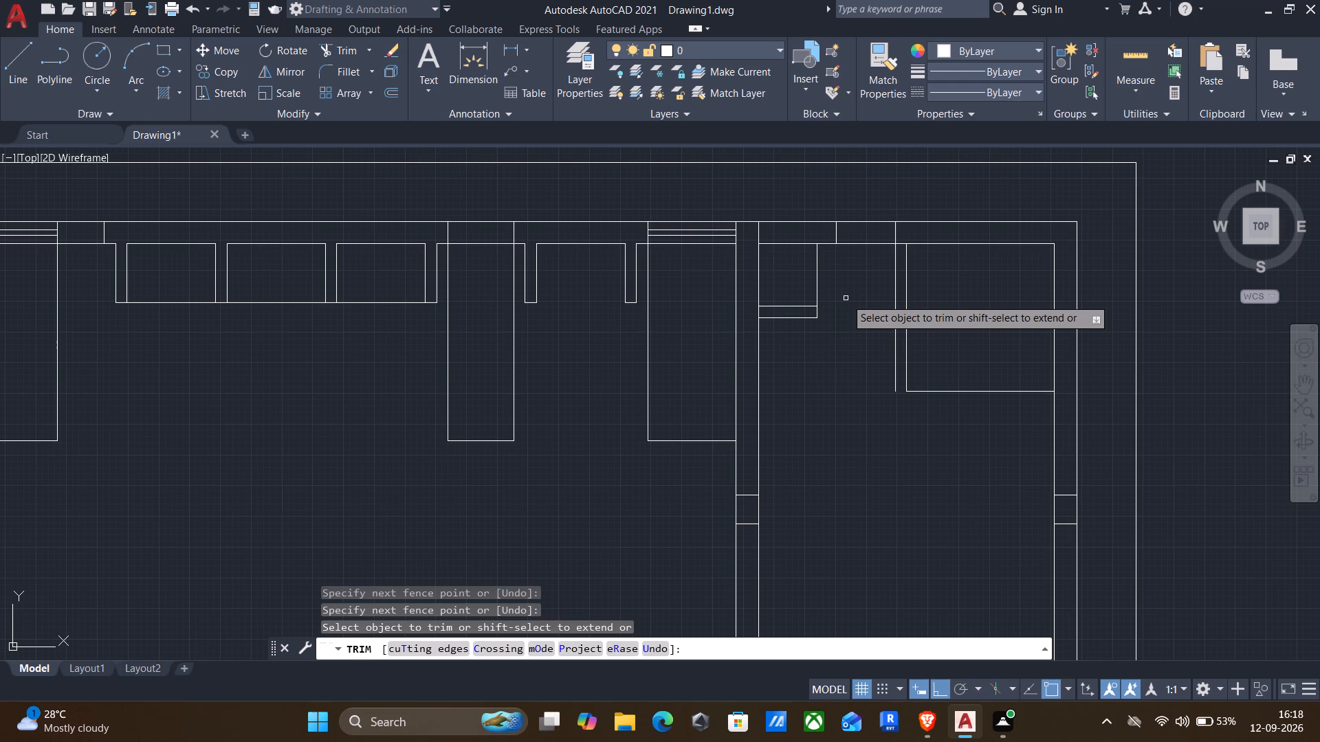
key("Escape")
key("o")
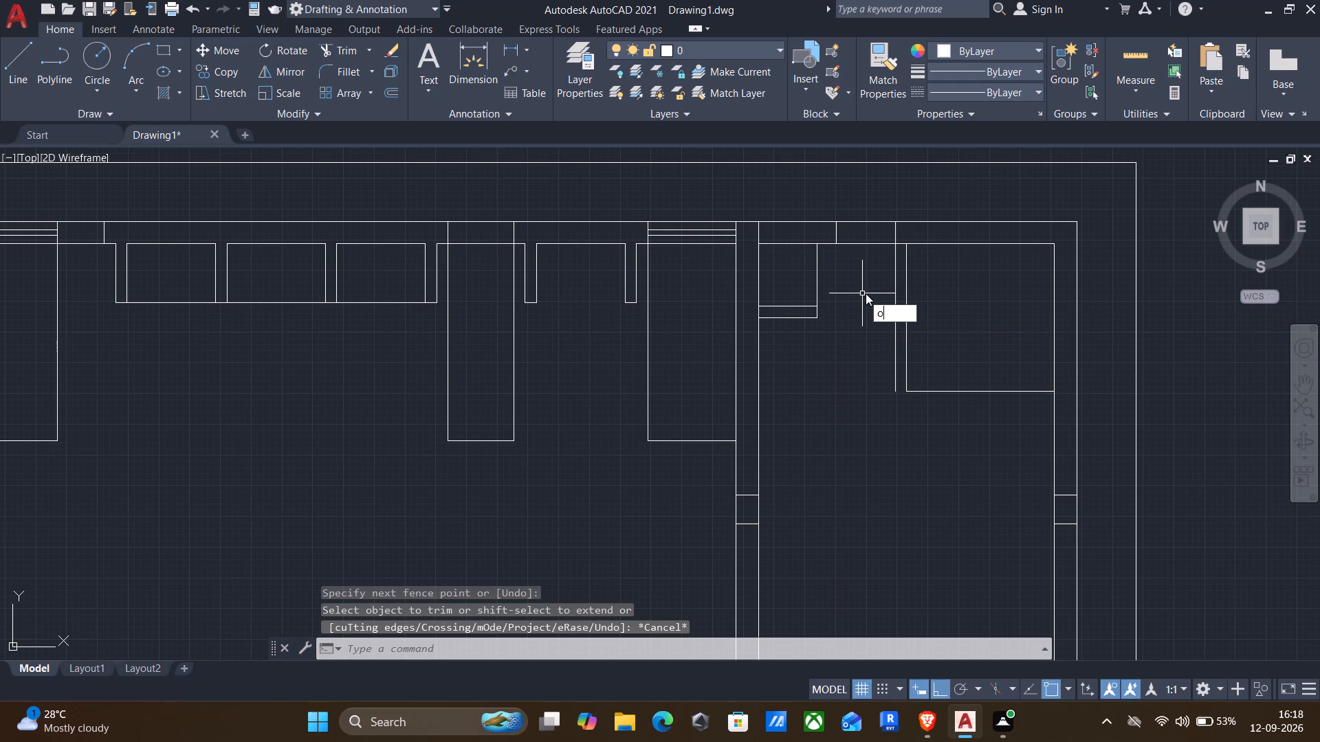
key("Escape")
Draw a 600 mm centre line across the new north-wall opening, between the midpoints of its sides.
key("l")
key("Return")
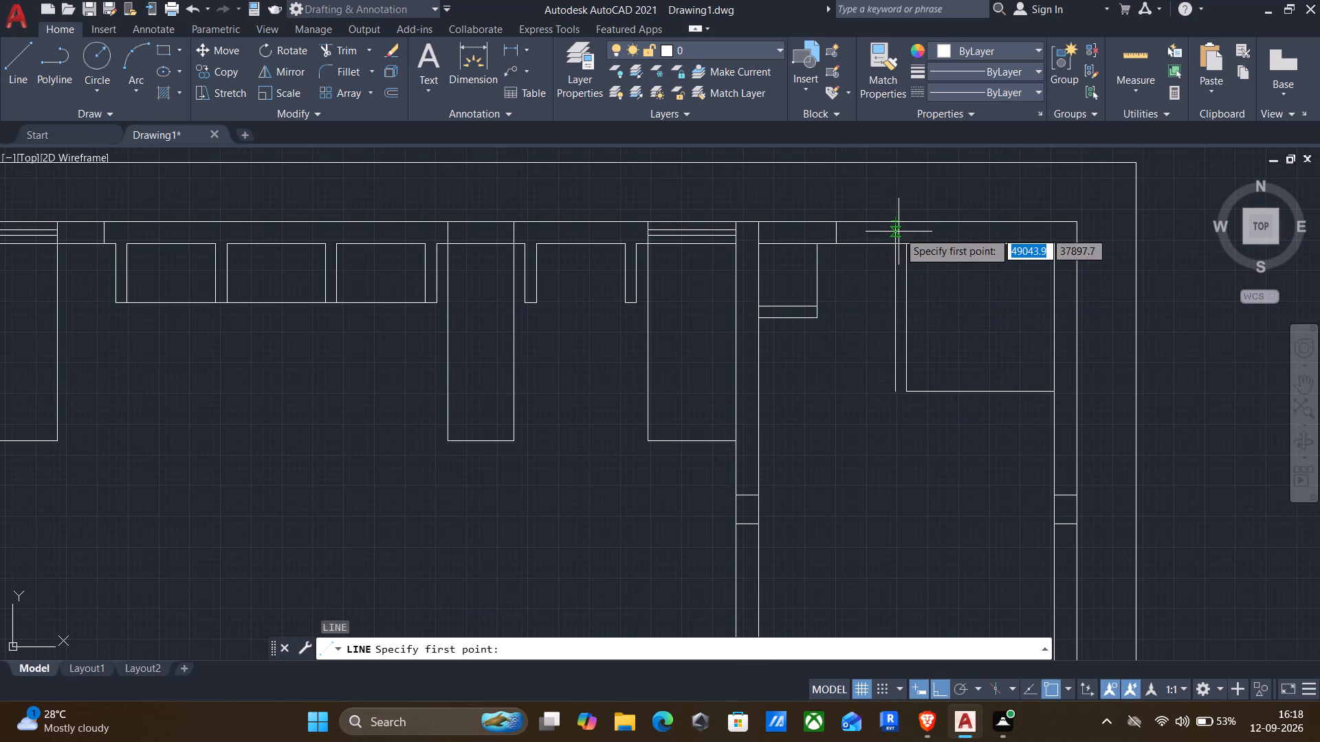
left_click(837, 235)
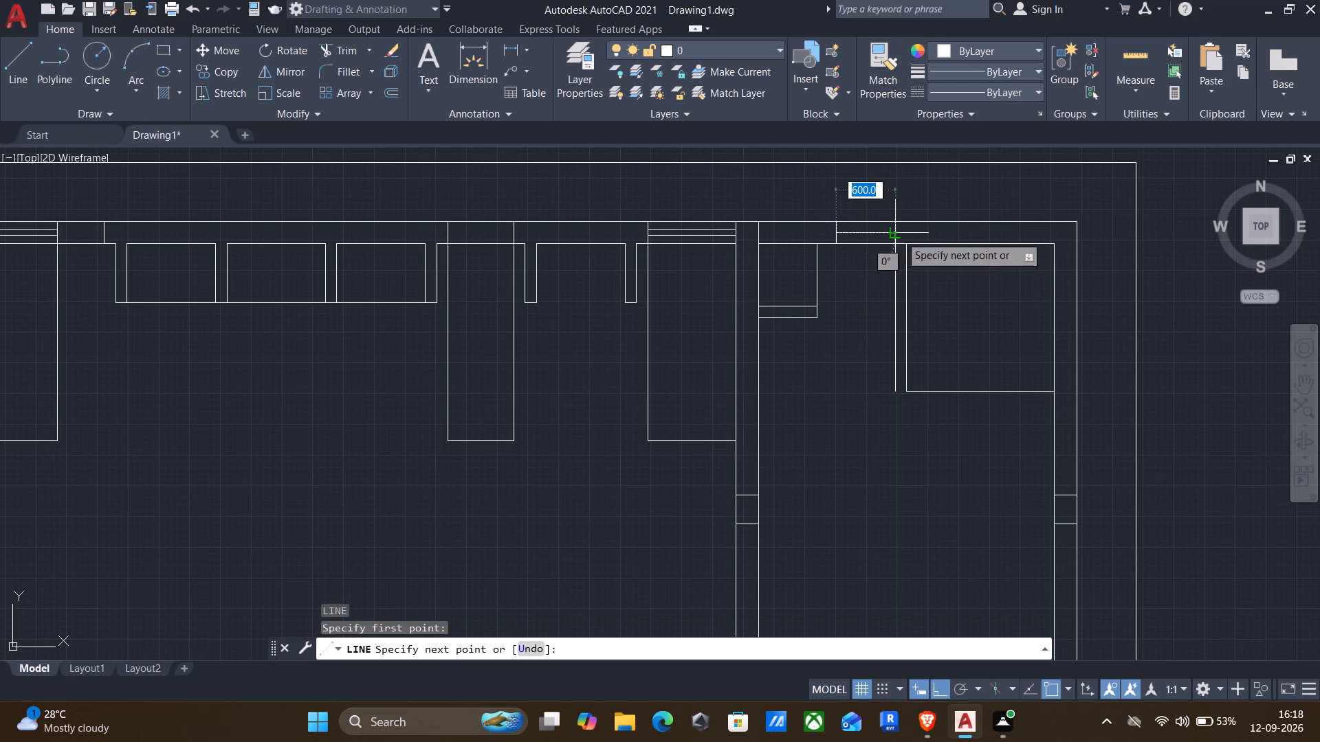
left_click(897, 234)
key("Return")
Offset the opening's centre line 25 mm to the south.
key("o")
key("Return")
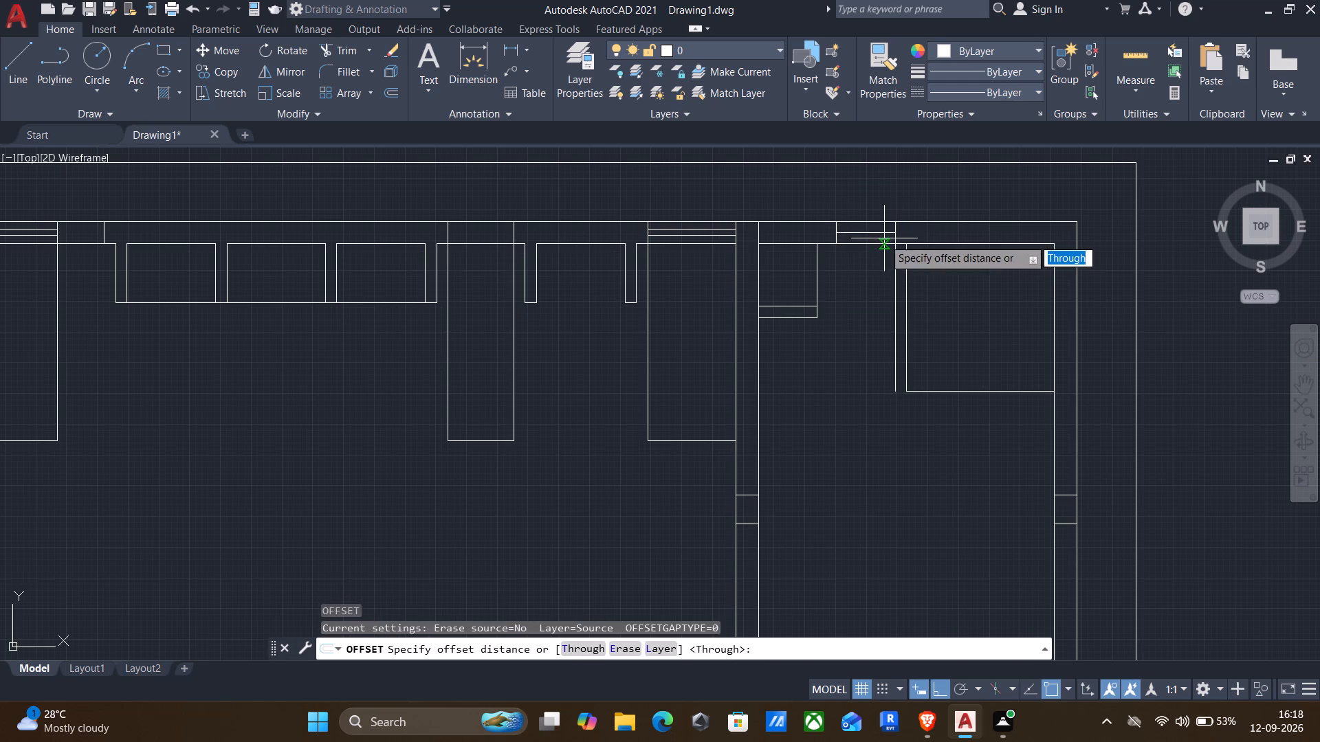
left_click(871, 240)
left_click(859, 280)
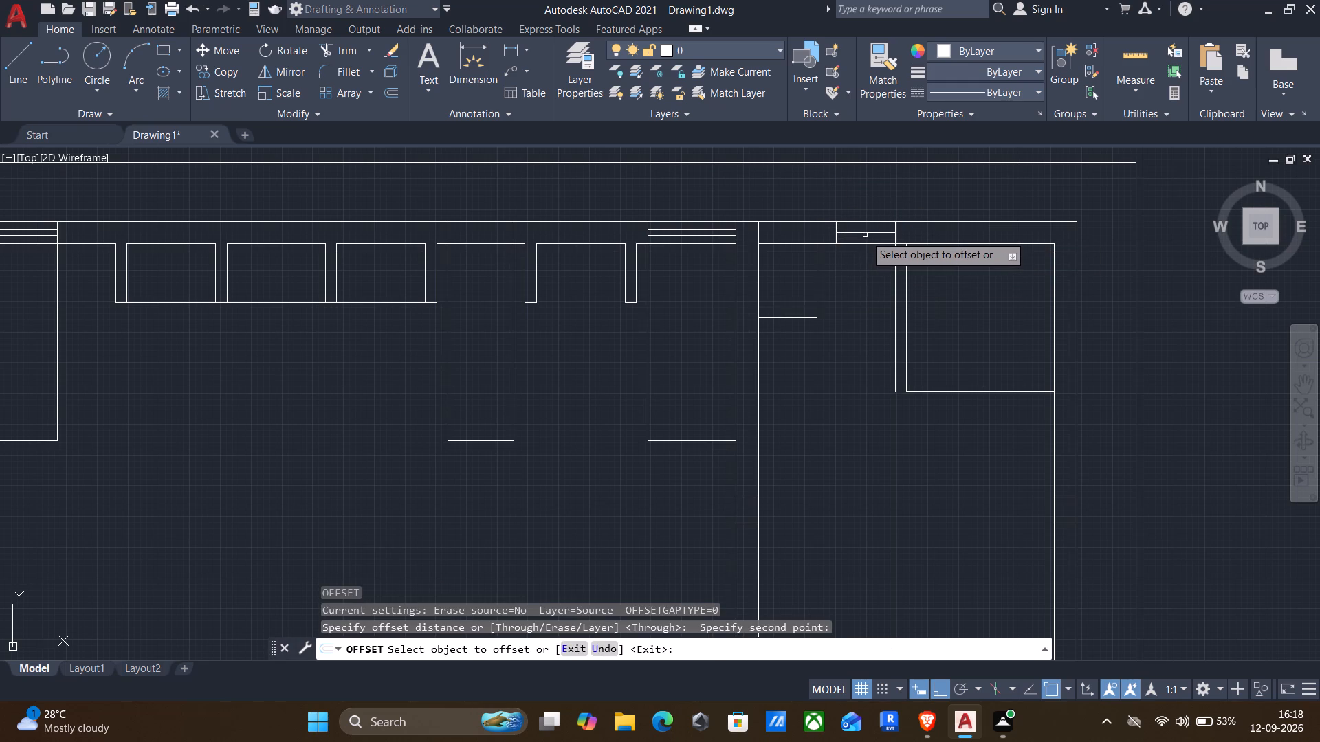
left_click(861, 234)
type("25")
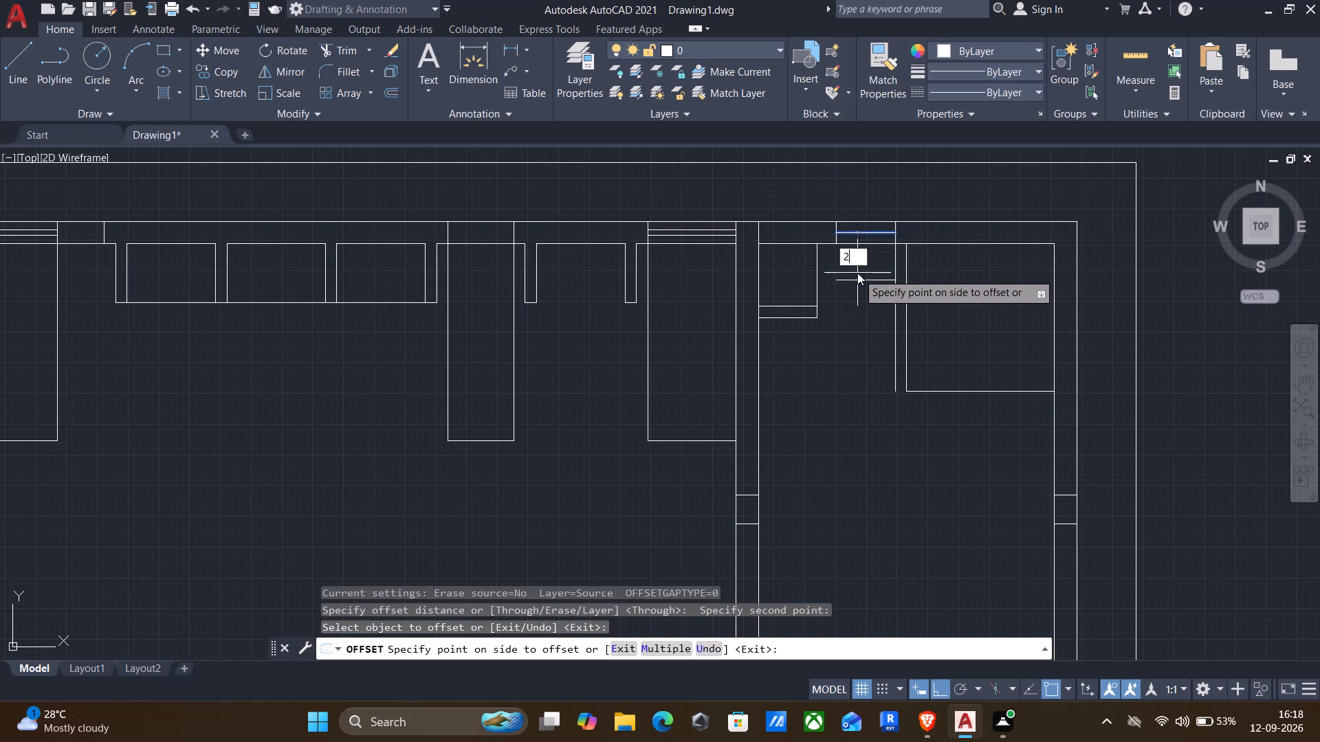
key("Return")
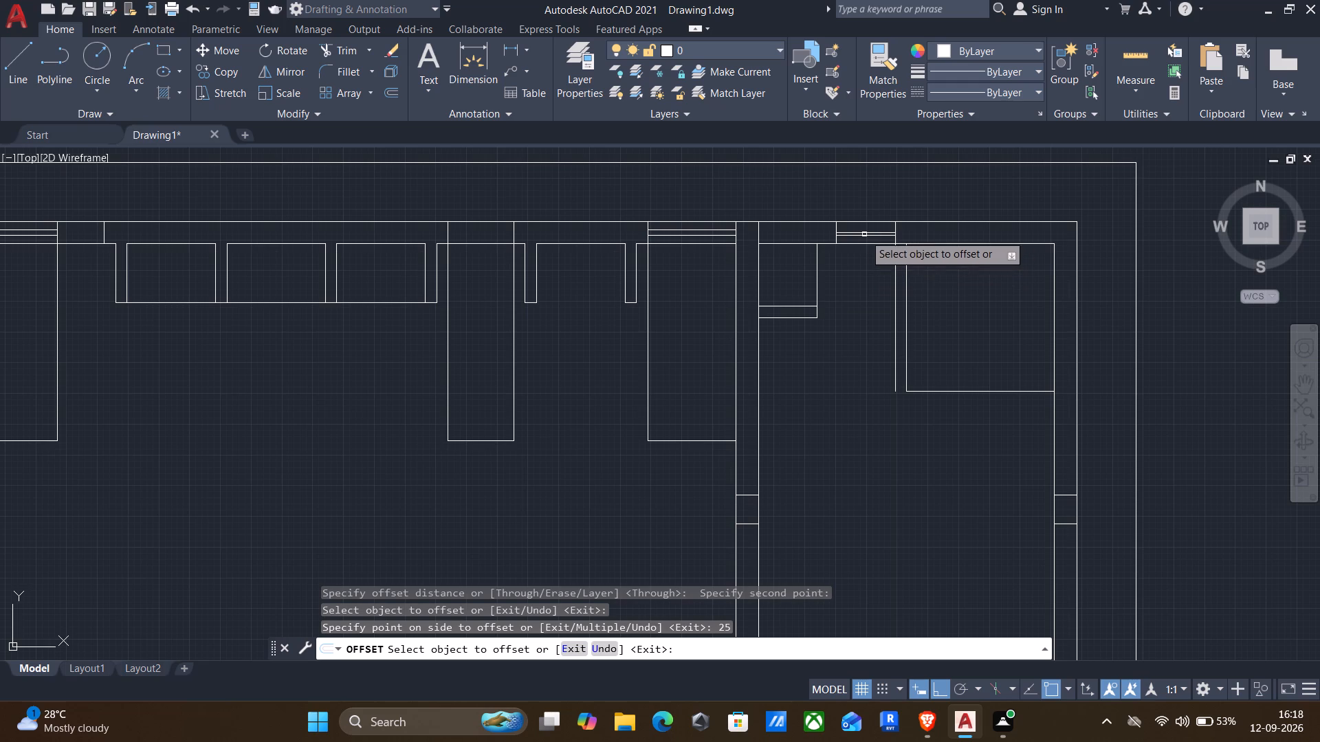
Measure the line spacing in the neighbouring 900 mm north-wall window.
left_click(1151, 54)
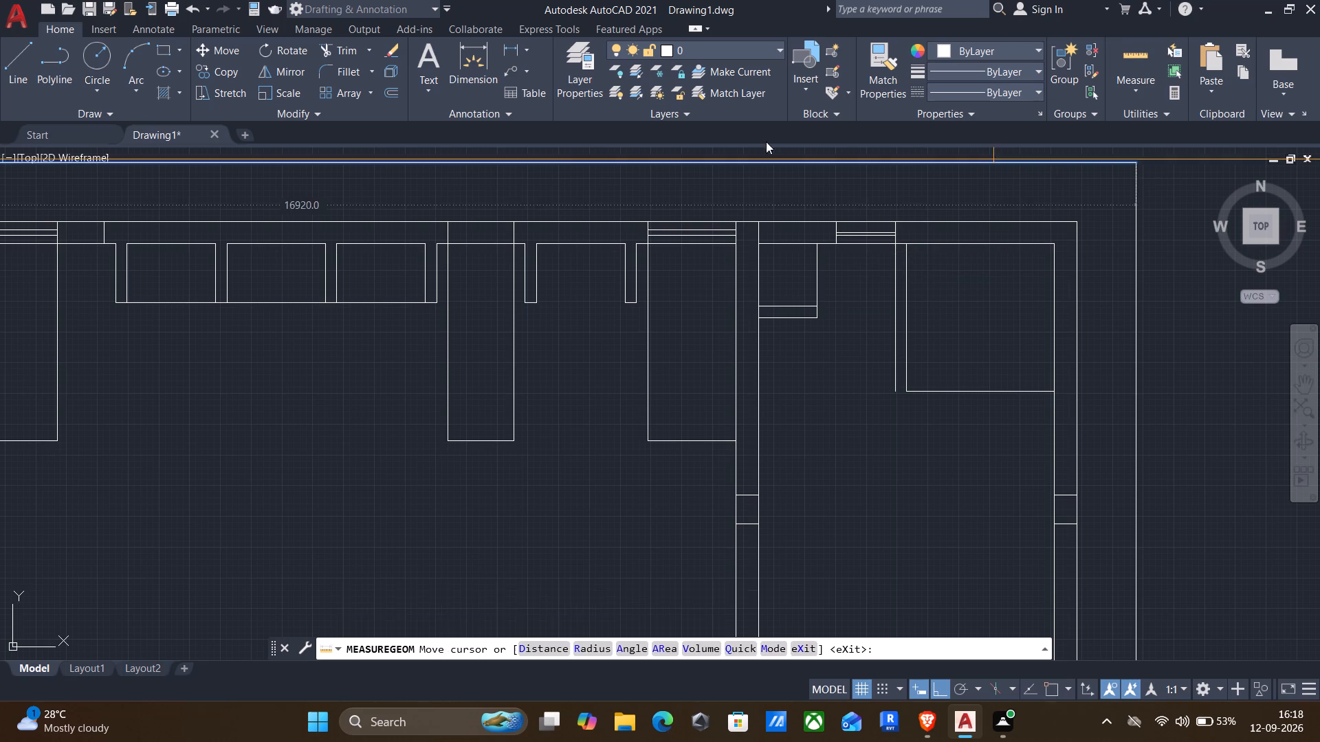
scroll(715, 170, "down", 1)
scroll(710, 210, "up", 3)
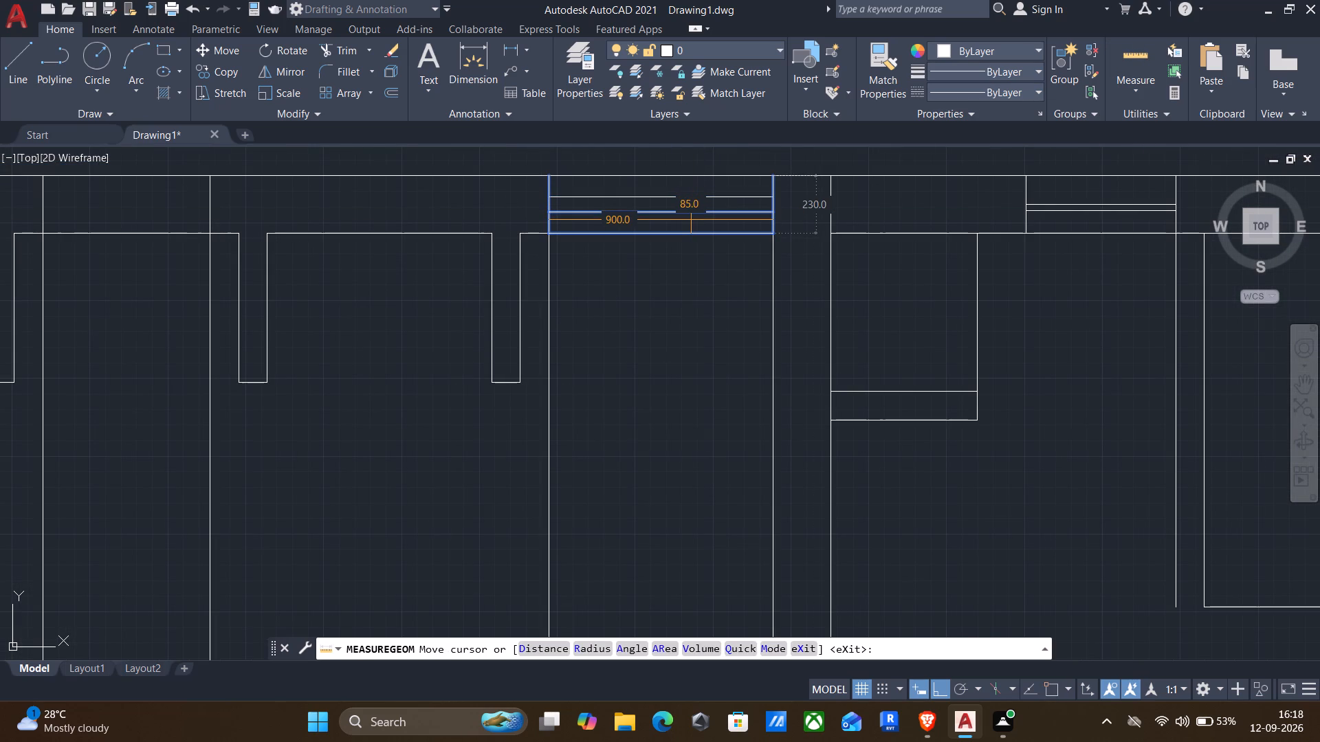
key("Escape")
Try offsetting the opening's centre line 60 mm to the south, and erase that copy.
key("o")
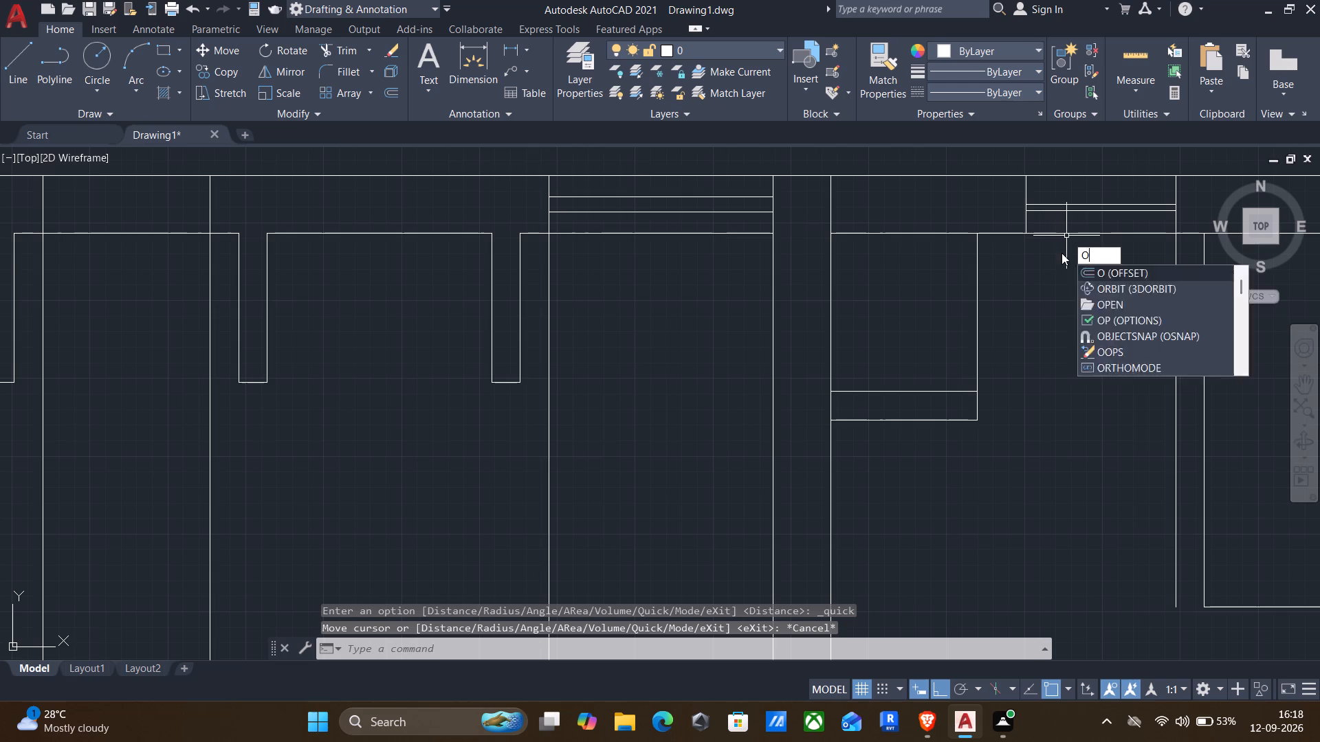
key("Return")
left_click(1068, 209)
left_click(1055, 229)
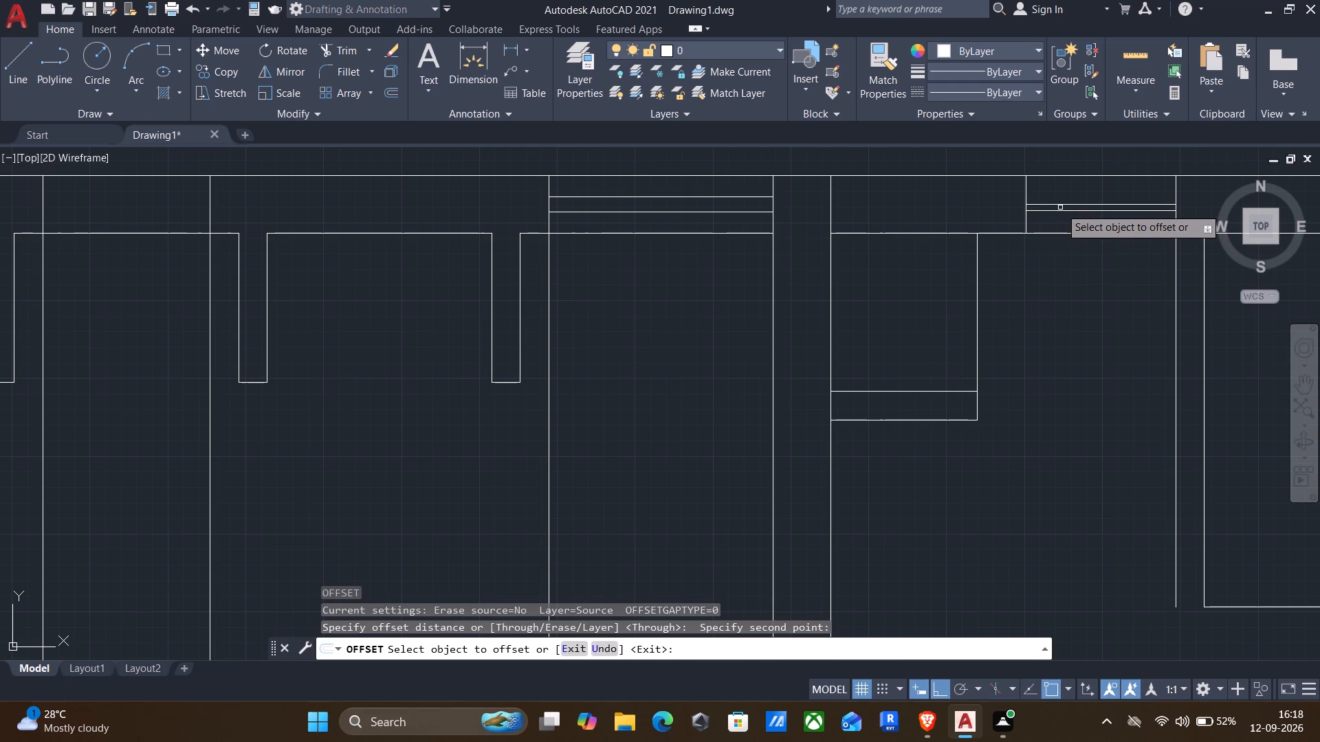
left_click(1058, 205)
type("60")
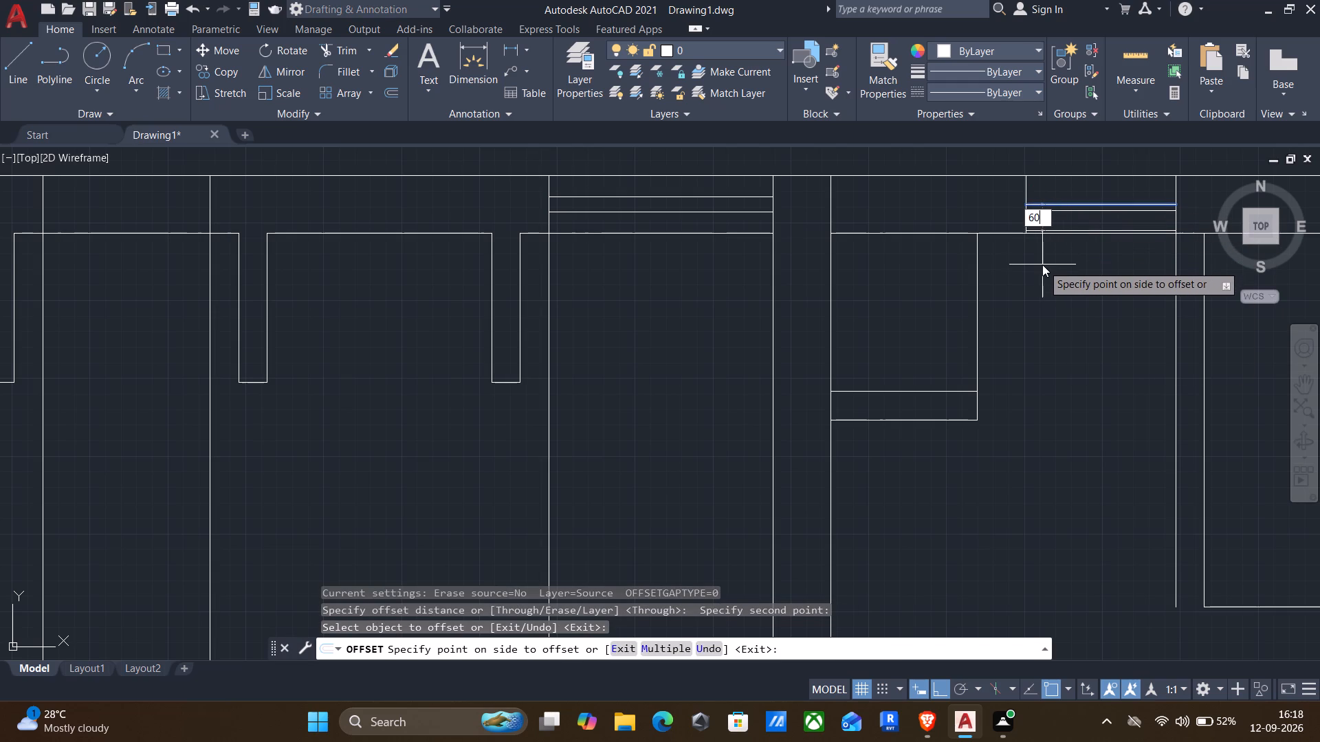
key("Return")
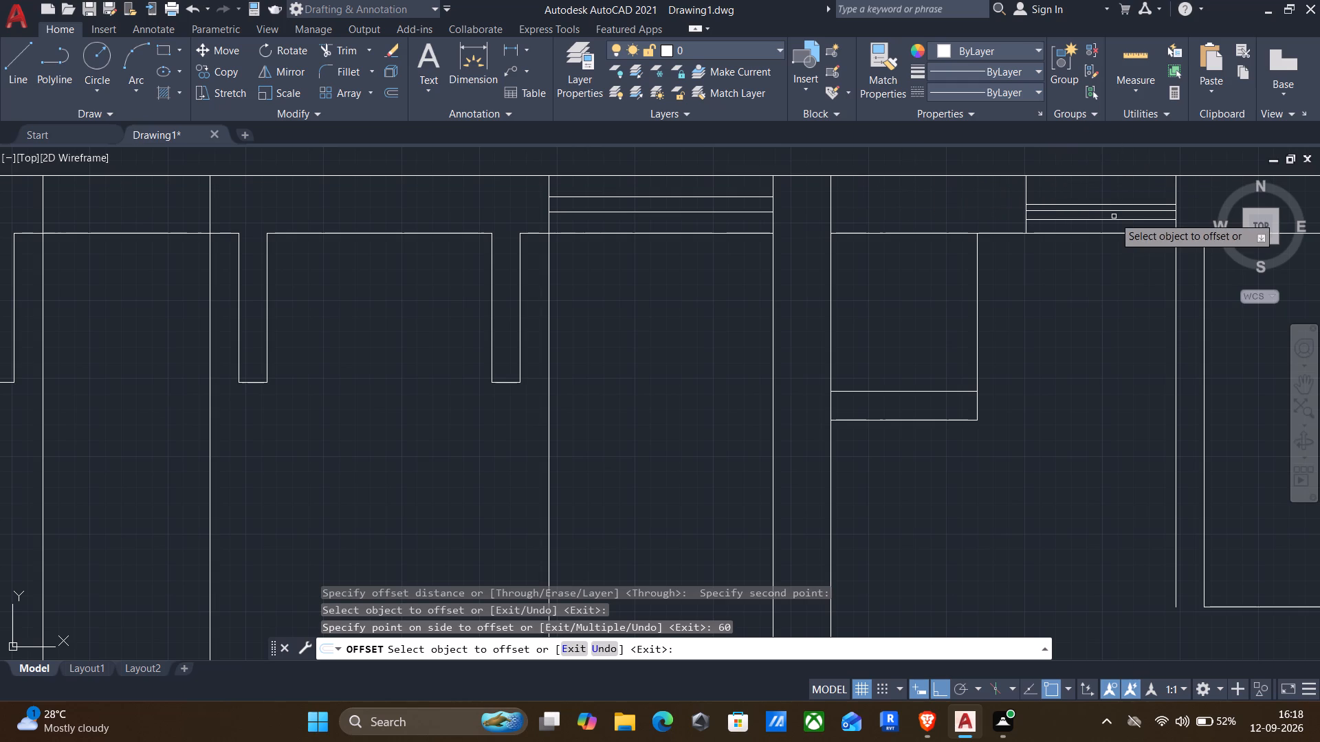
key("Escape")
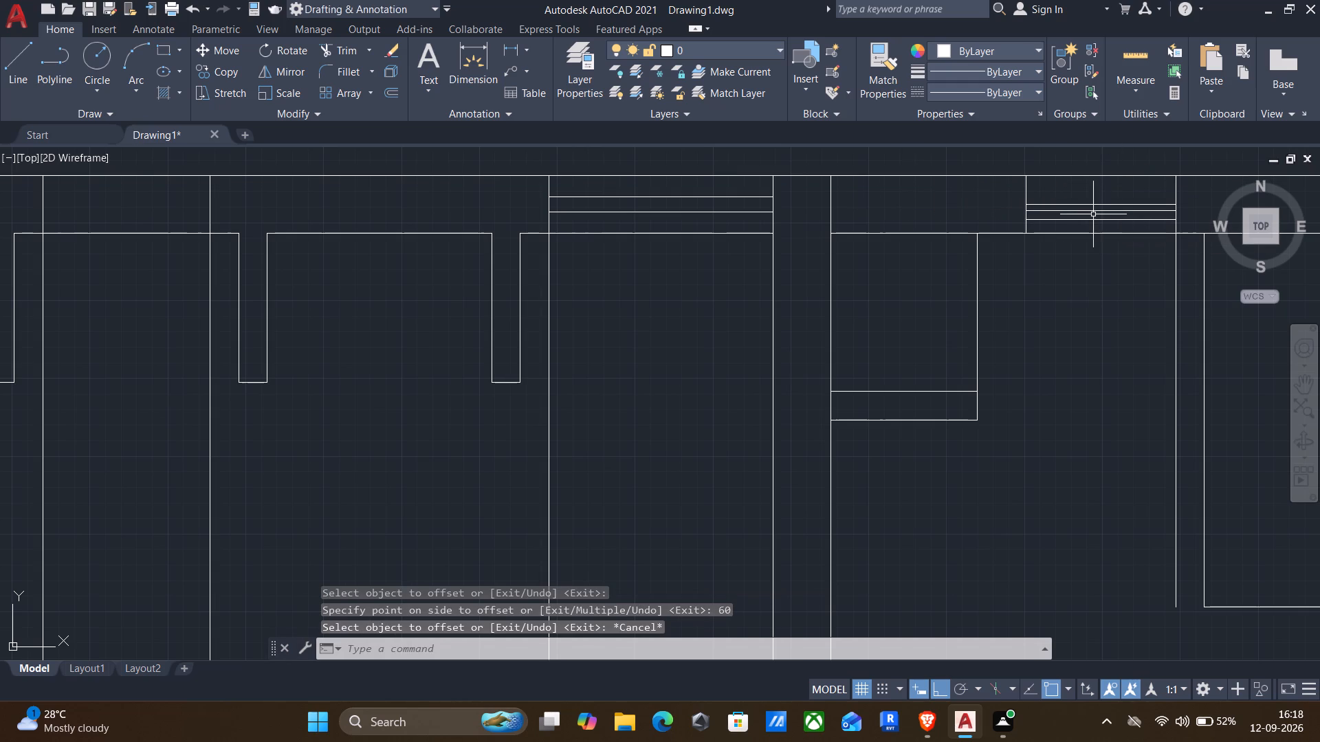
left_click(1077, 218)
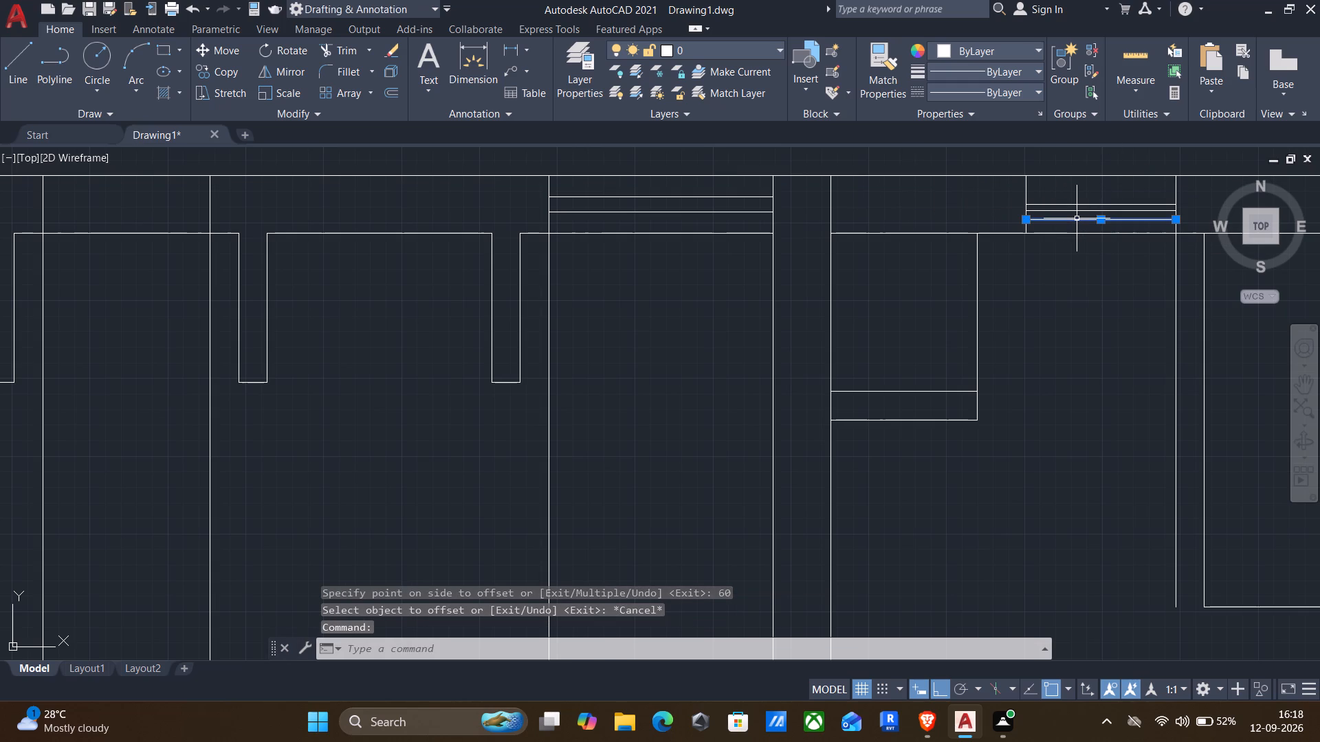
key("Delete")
Offset the opening's centre line 30 mm to the south and 30 mm to the north.
key("o")
key("Return")
left_click(1088, 199)
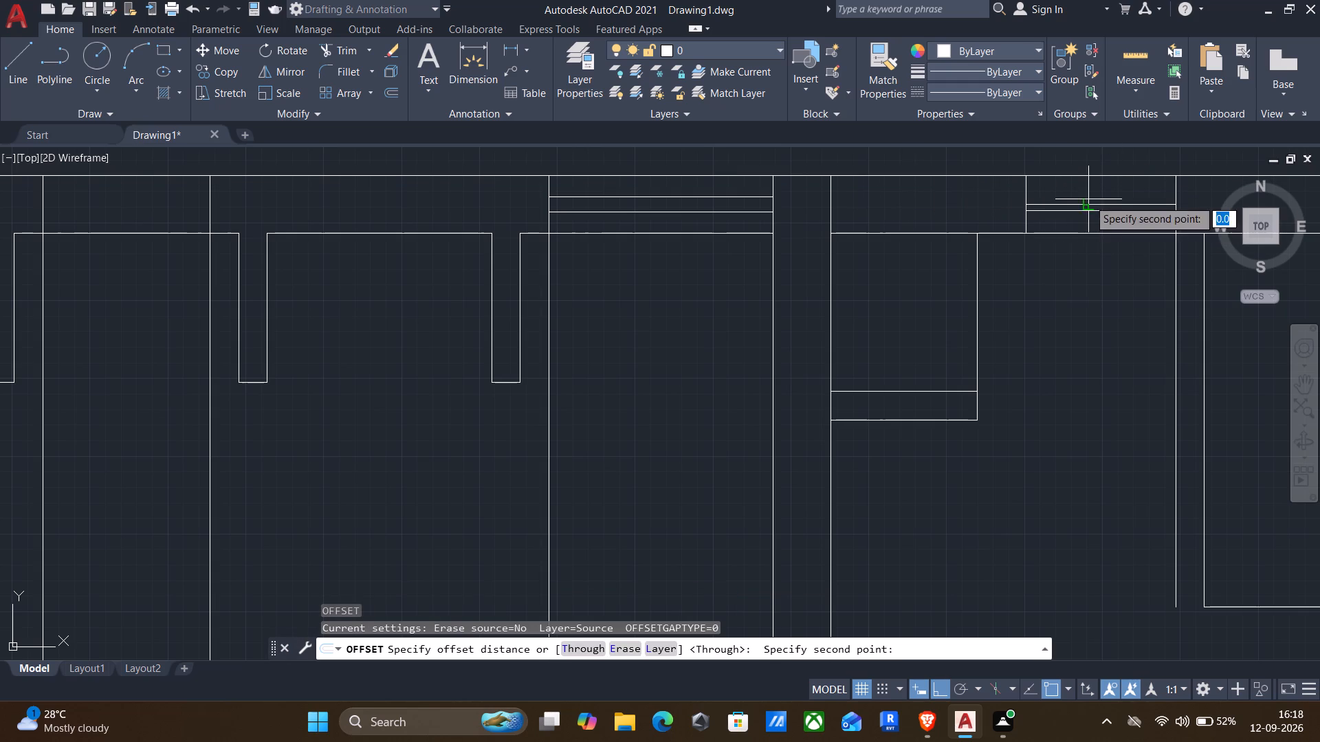
left_click(1072, 254)
left_click(1086, 205)
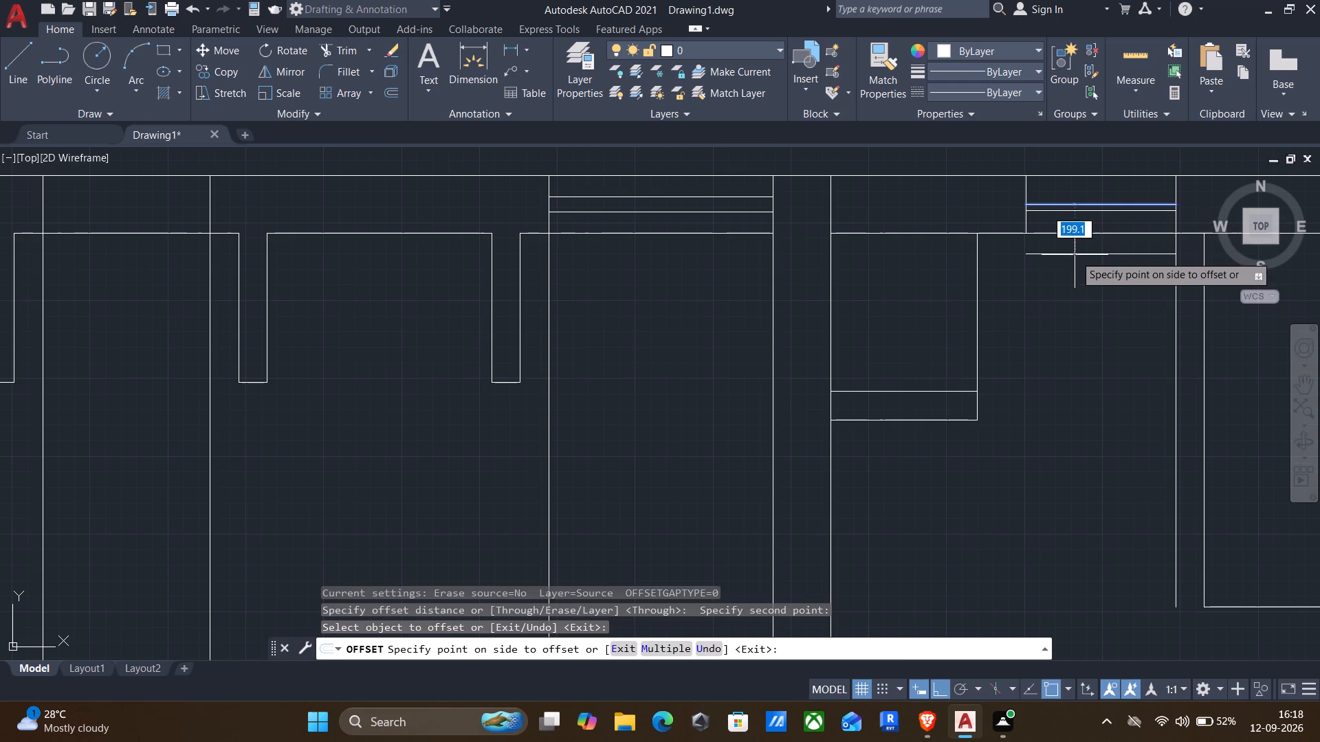
key("3")
key("0")
key("Return")
left_click(1088, 205)
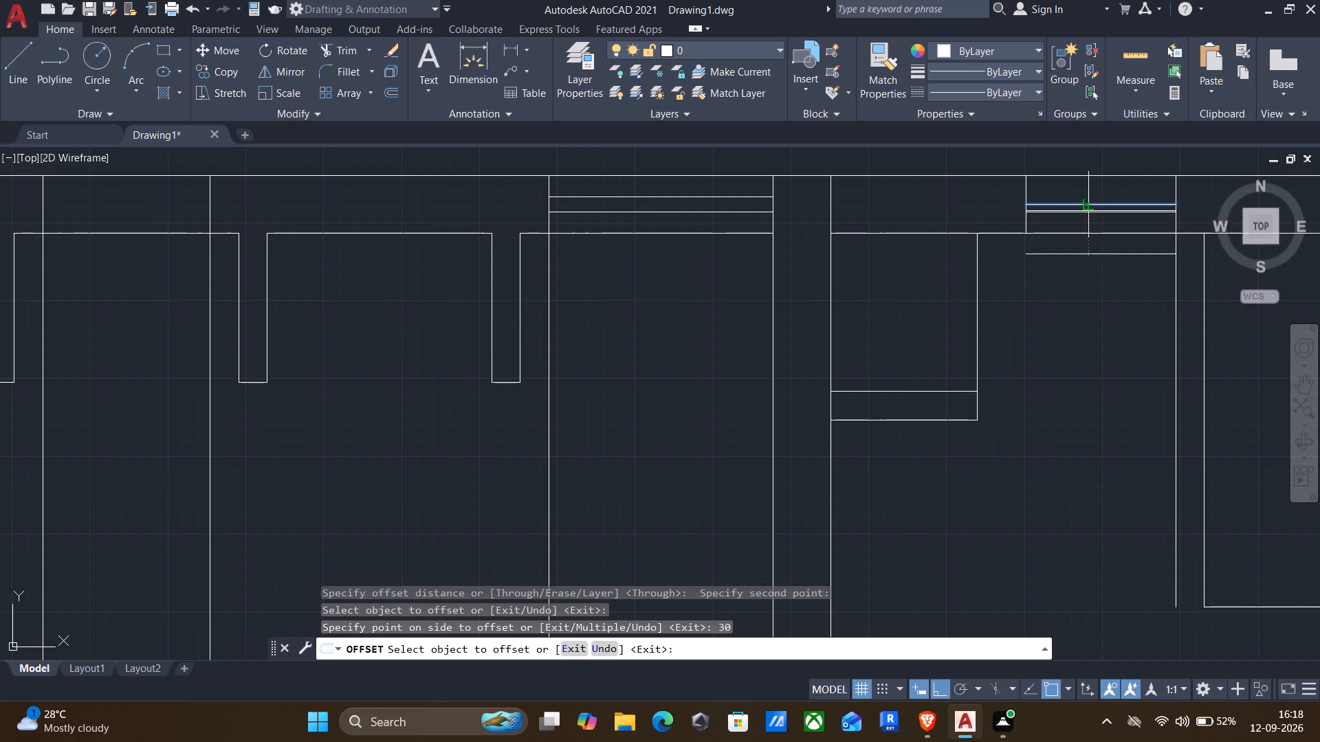
type("30")
key("Return")
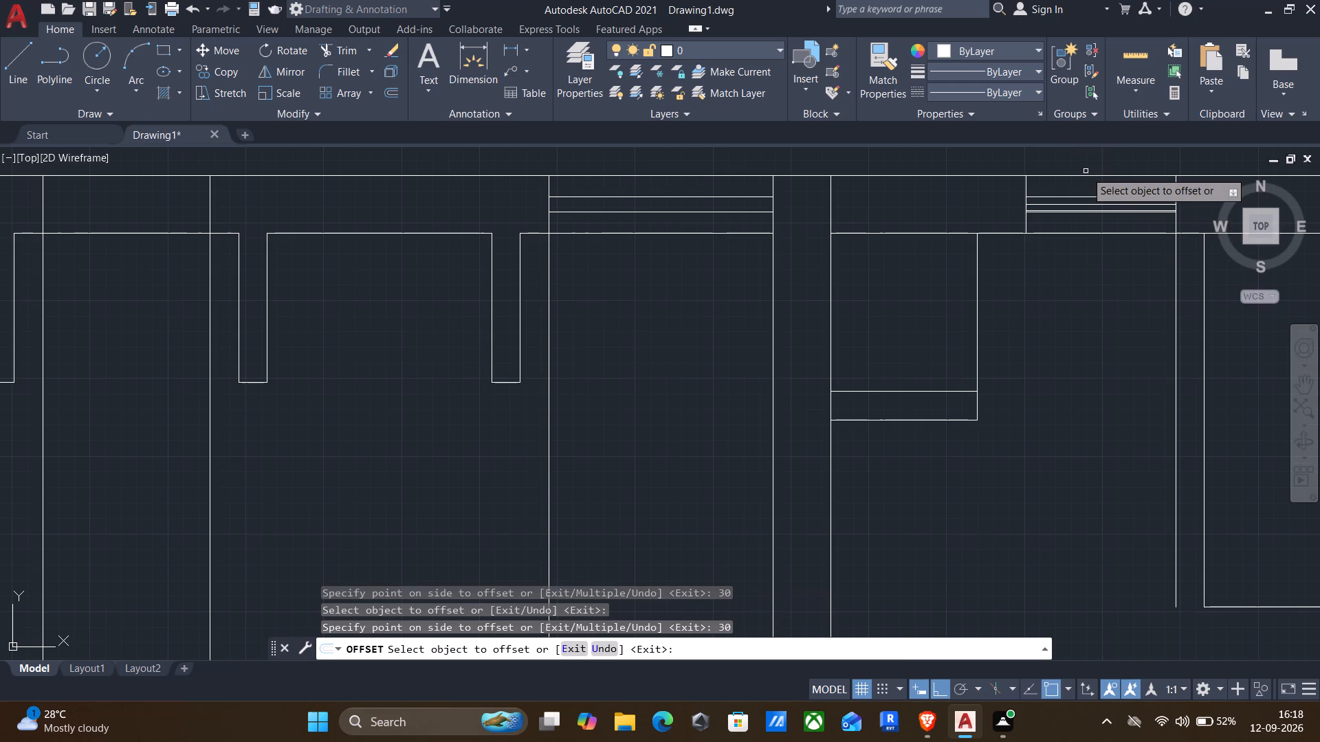
key("Escape")
Erase the opening's centre line and its 25 mm offset copy, keeping the two 30 mm offset window lines.
scroll(1098, 222, "up", 2)
middle_click_drag(1090, 189, 1023, 257)
left_click(1029, 246)
left_click(1027, 263)
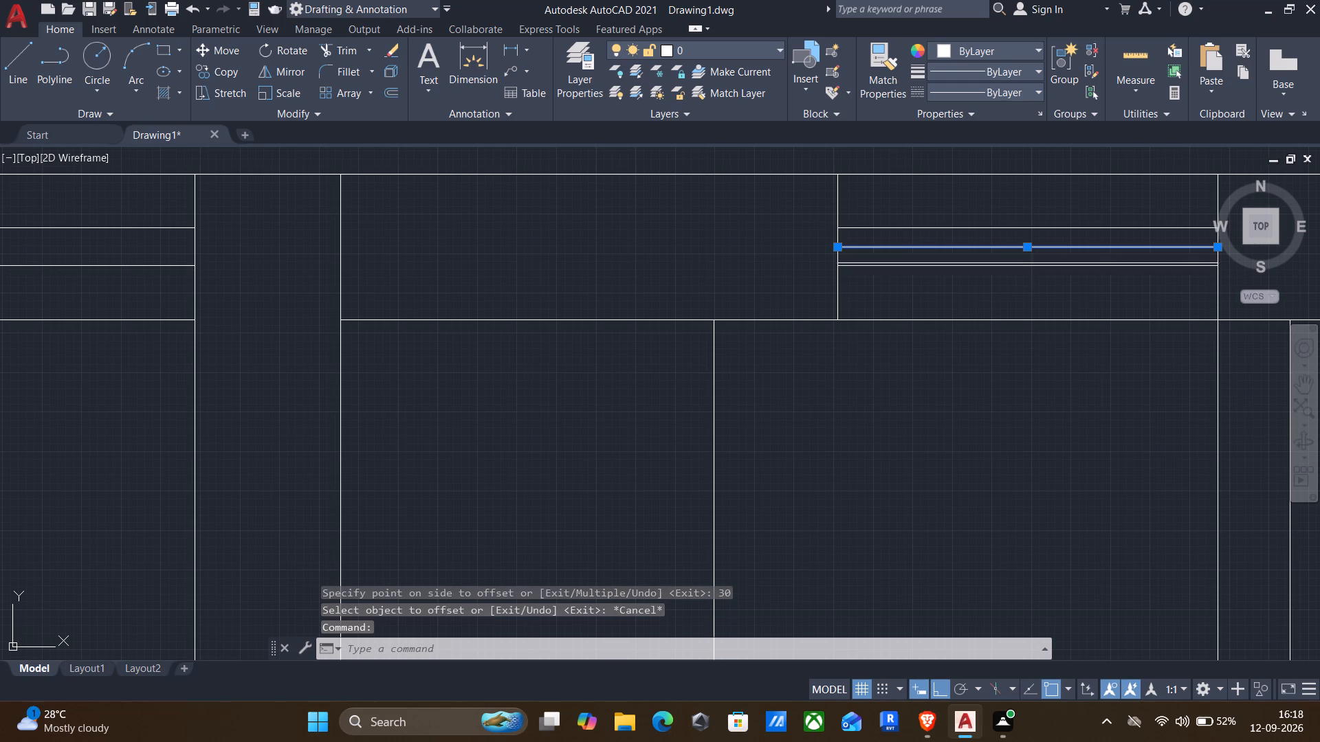
key("Delete")
scroll(1042, 284, "down", 1)
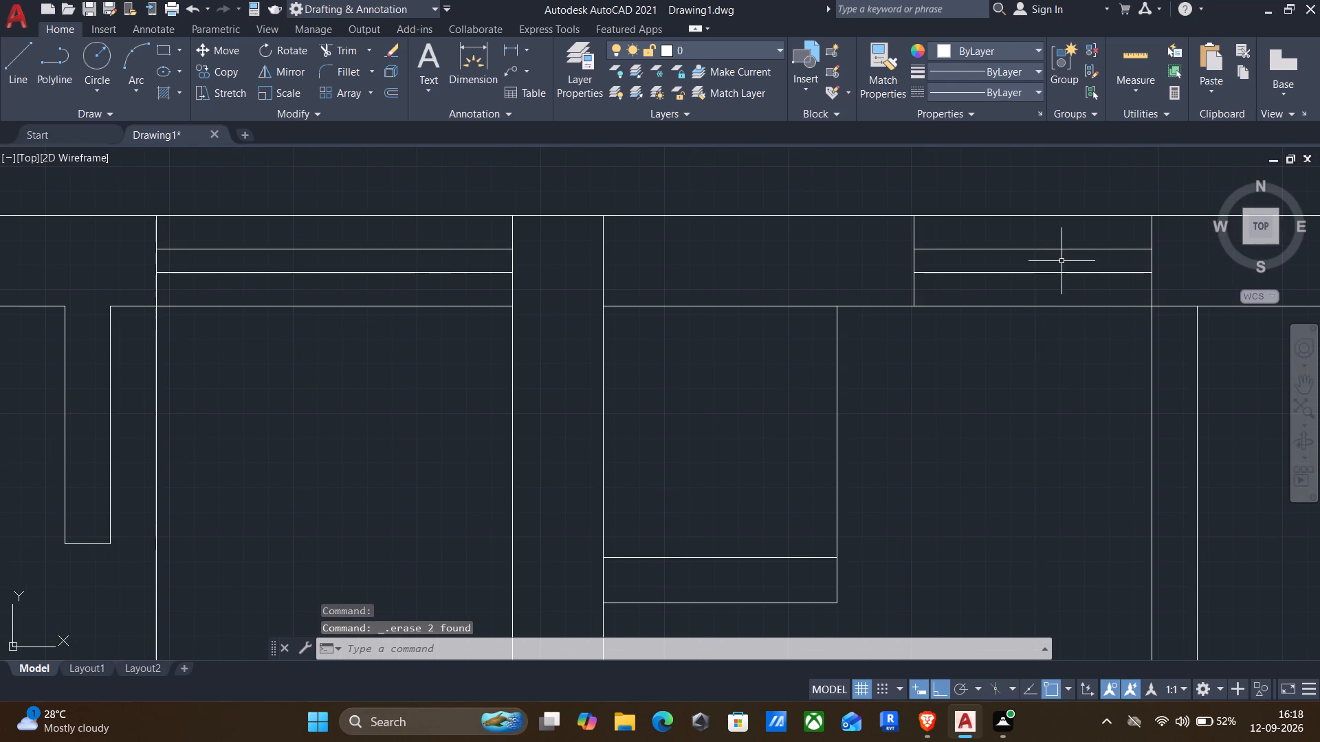
Offset the northeast corner square's south line 115 mm to the south.
scroll(1067, 280, "down", 2)
middle_click_drag(1056, 369, 976, 378)
middle_click_drag(1002, 398, 948, 409)
scroll(969, 444, "down", 1)
middle_click_drag(1045, 480, 982, 438)
middle_click_drag(978, 484, 977, 485)
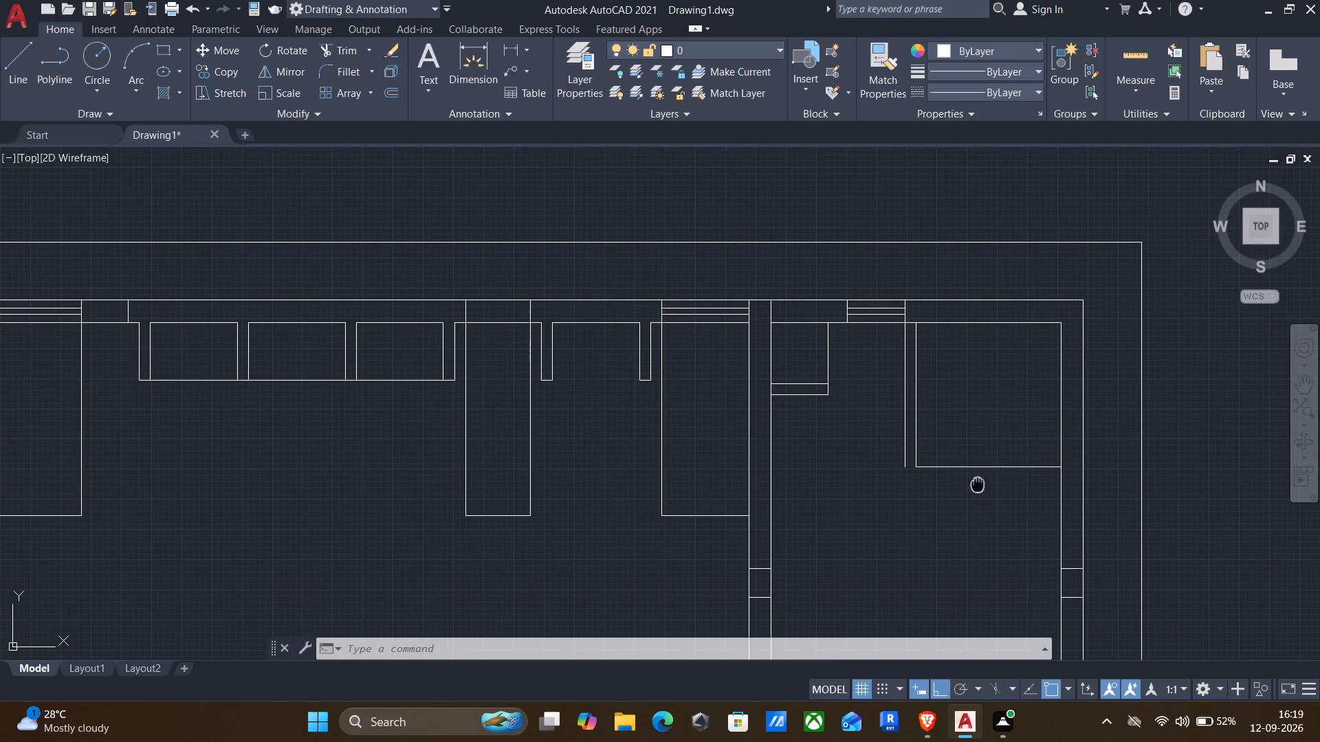
middle_click_drag(977, 485, 938, 398)
key("o")
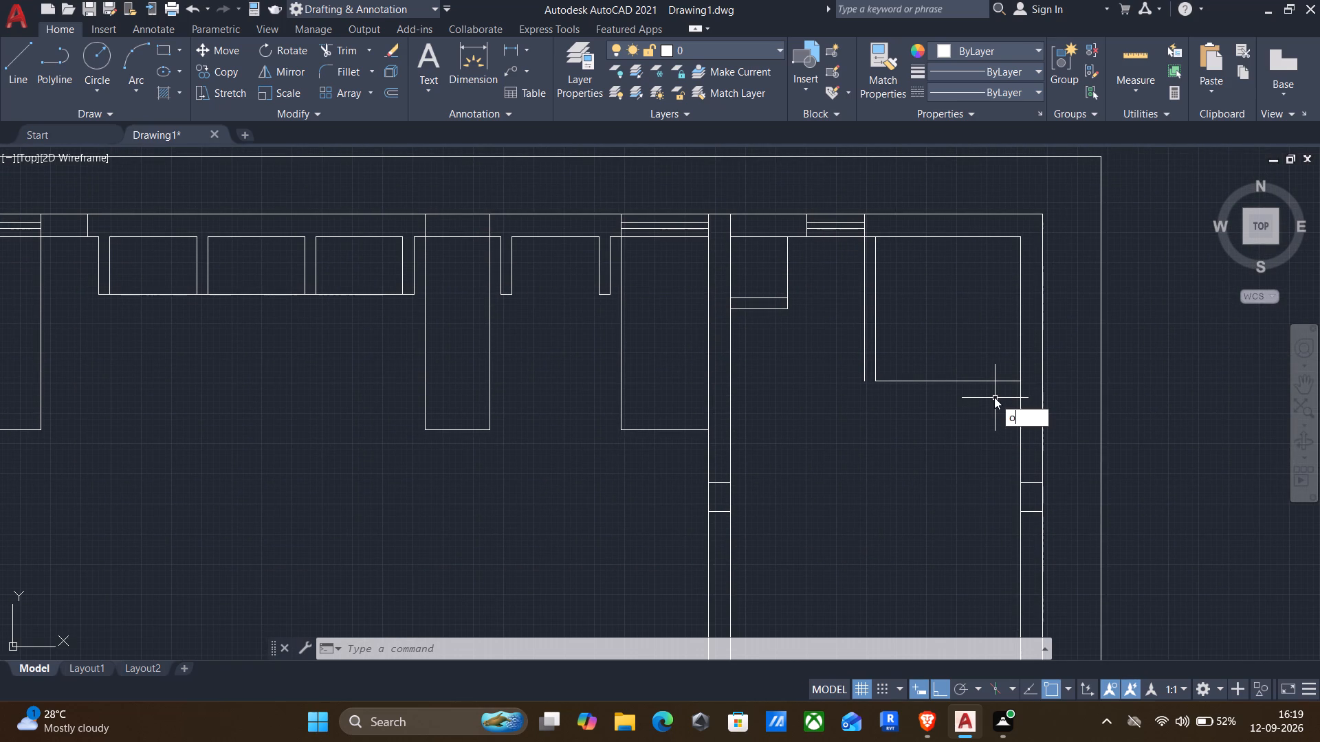
key("Return")
left_click(958, 383)
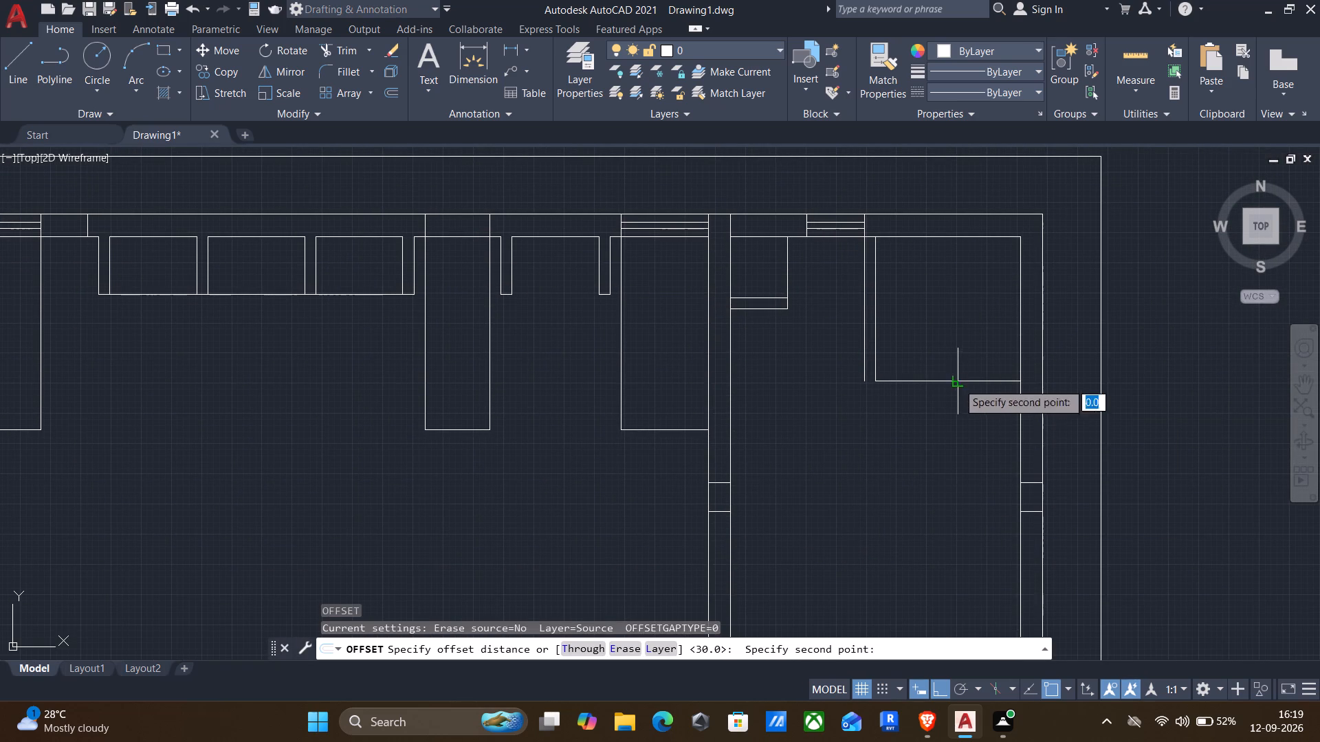
left_click(948, 453)
left_click(949, 377)
left_click(943, 381)
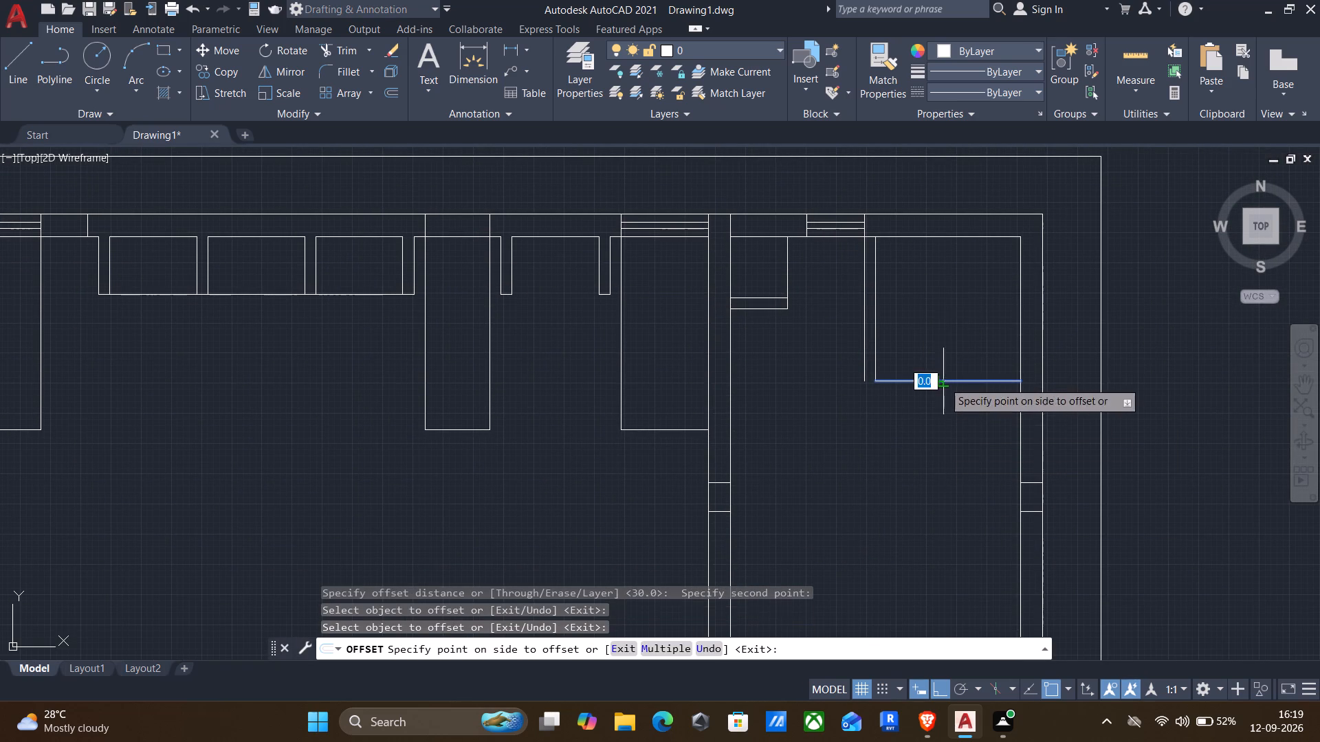
type("115")
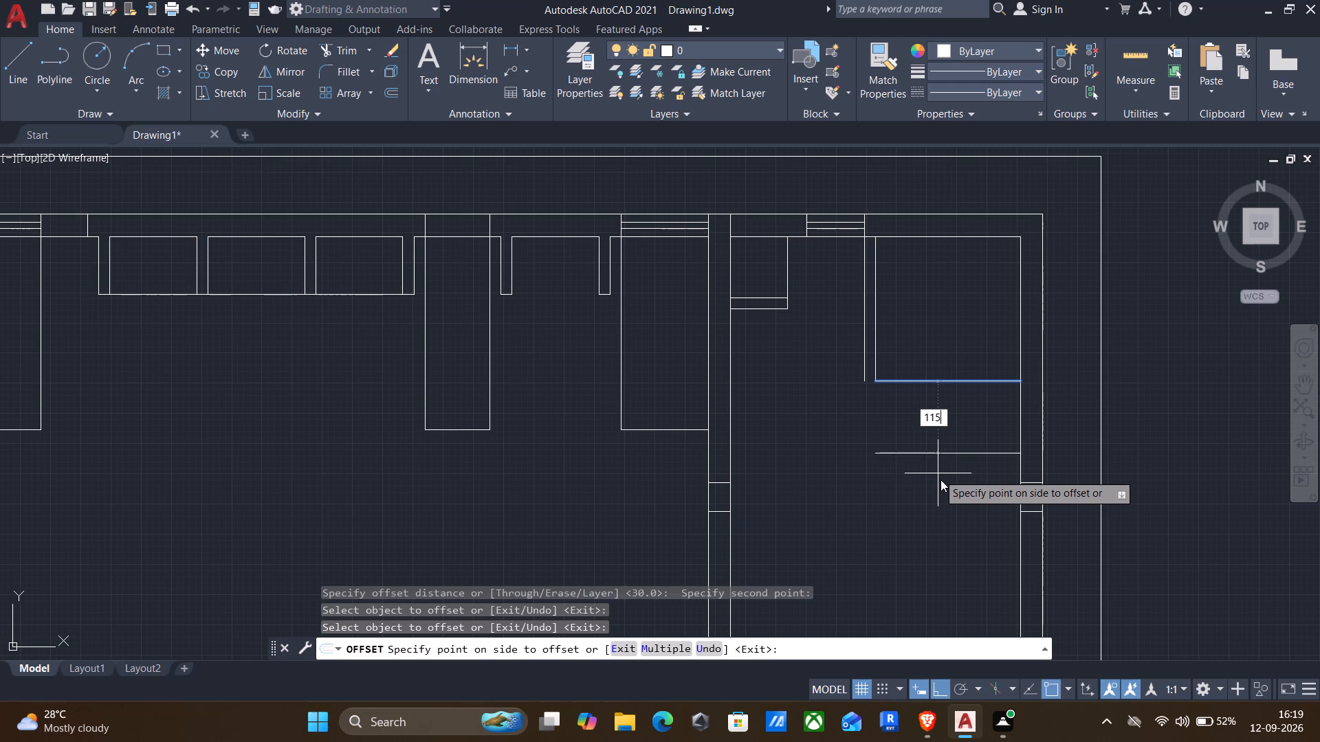
key("Return")
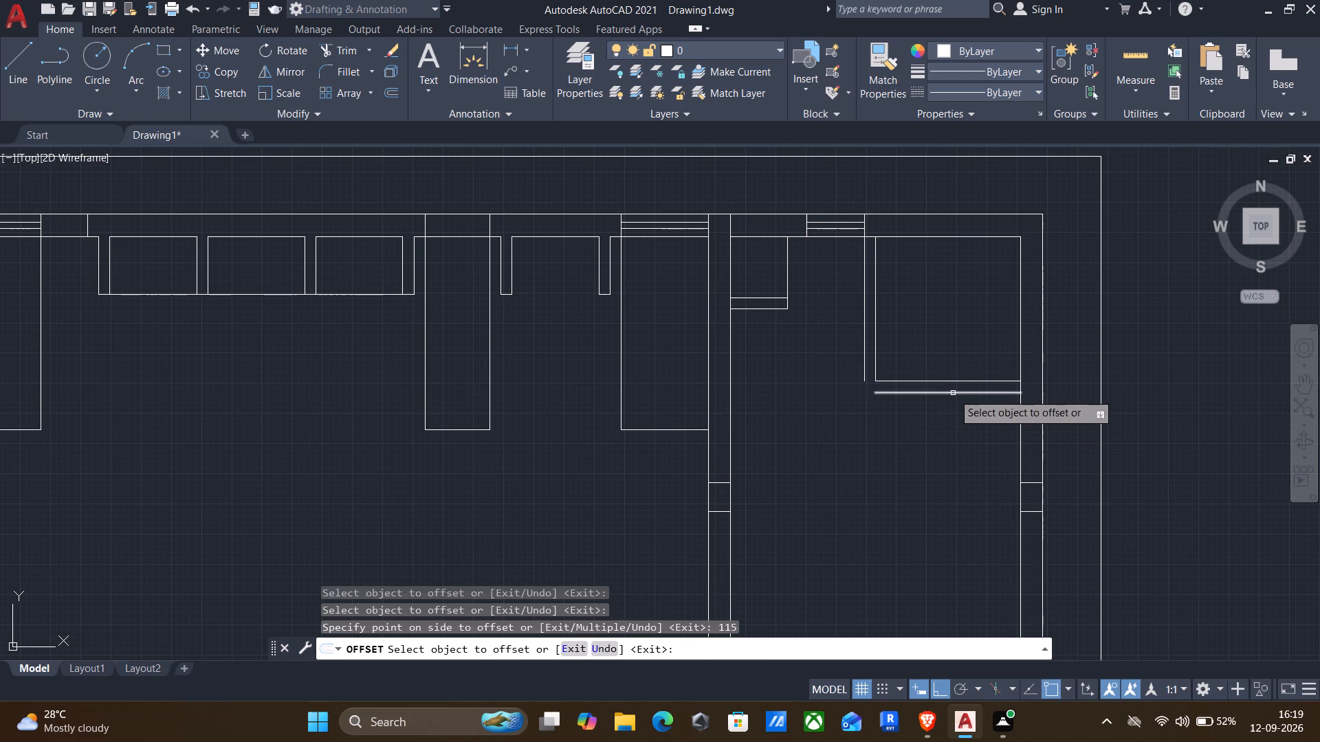
Offset the new partition line 1000 mm south, and offset that copy another 115 mm south.
left_click(953, 393)
key("1")
type("000")
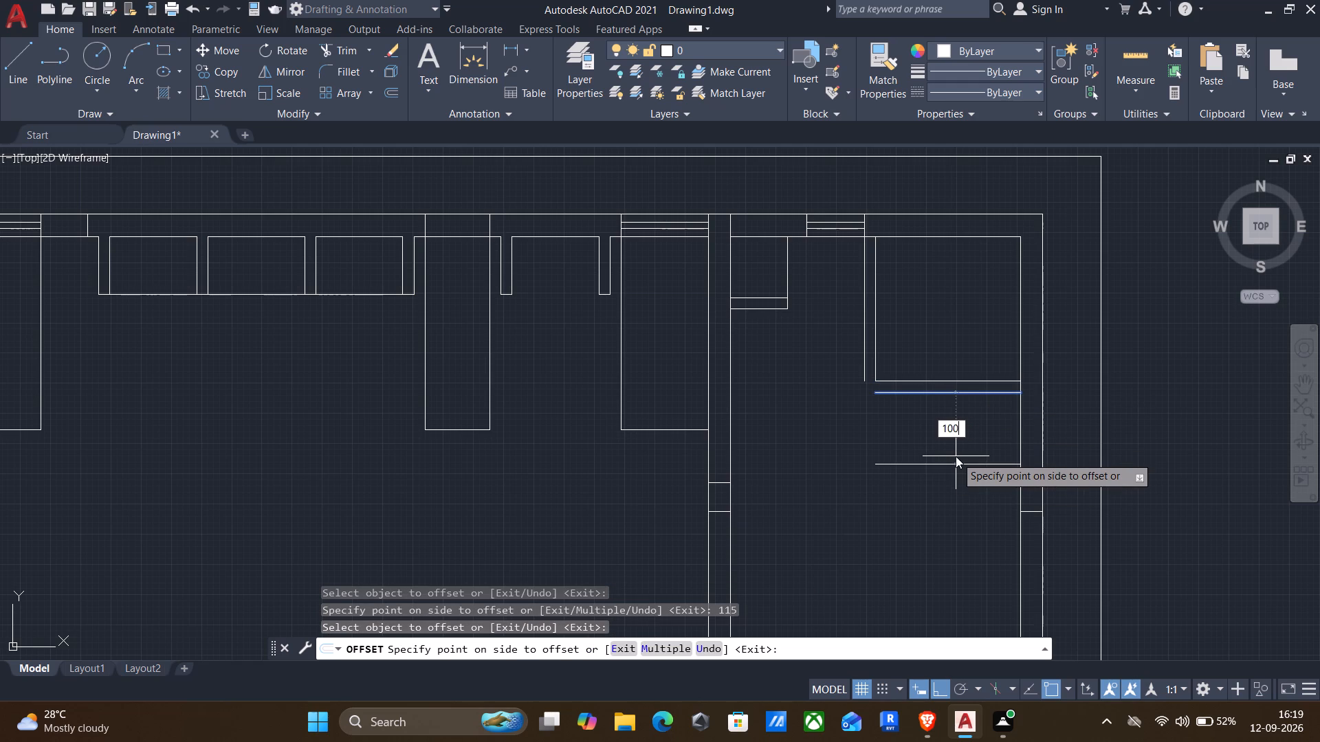
key("Return")
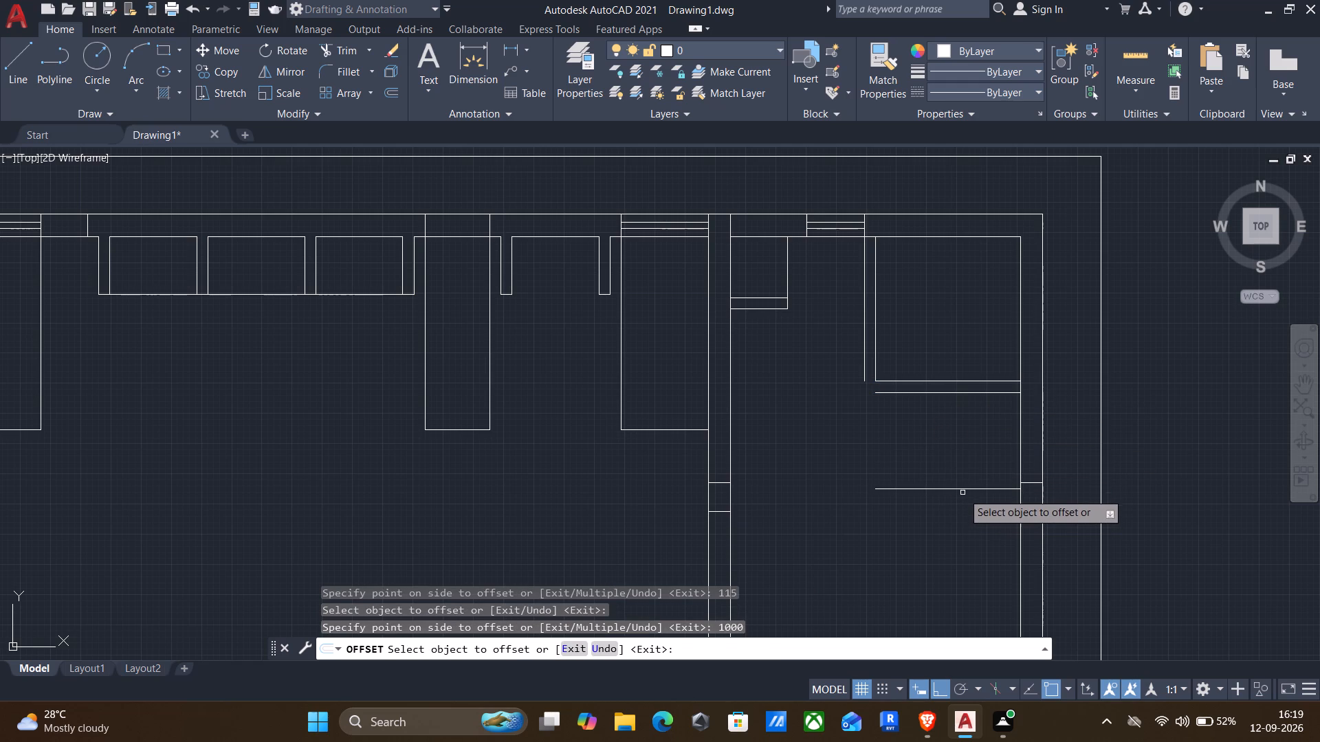
left_click(962, 489)
type("115")
key("Return")
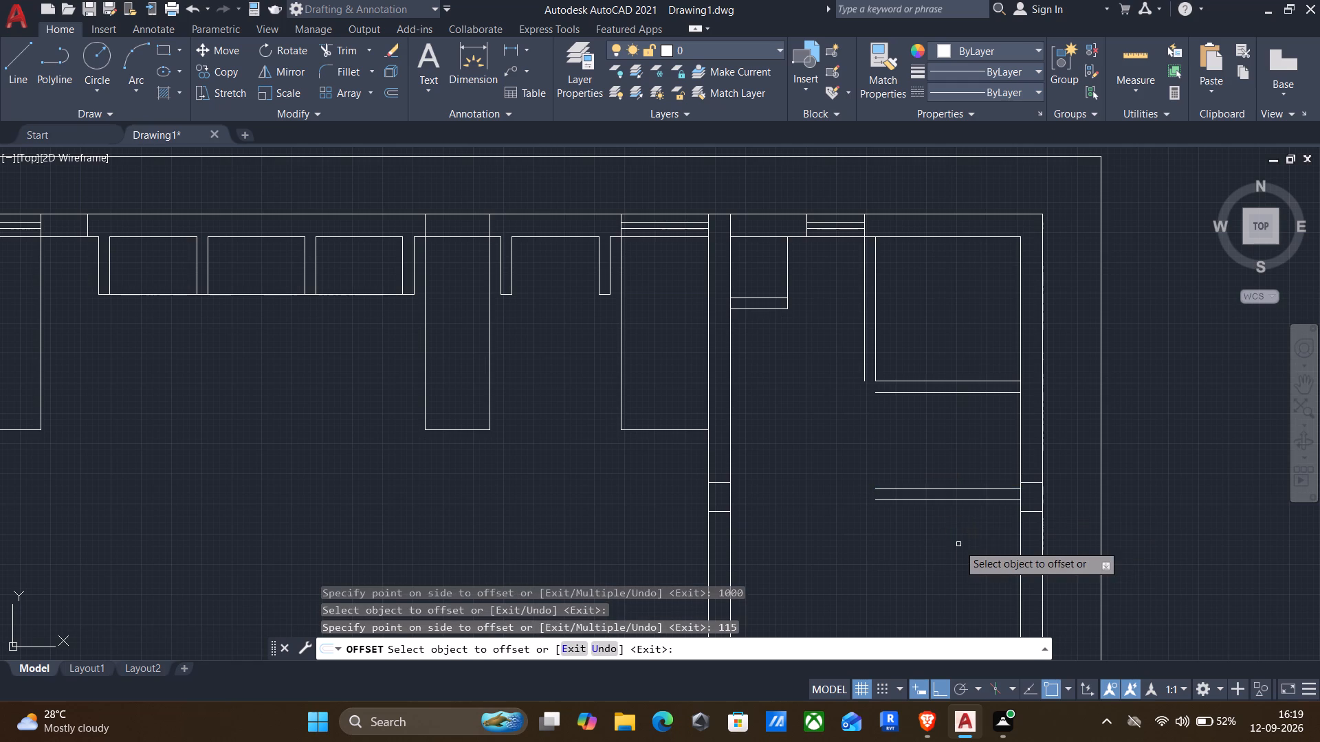
Offset the lowest partition line in the east room 1000 mm south, and offset that copy another 115 mm south.
middle_click_drag(1013, 425, 1038, 345)
middle_click_drag(947, 491, 991, 325)
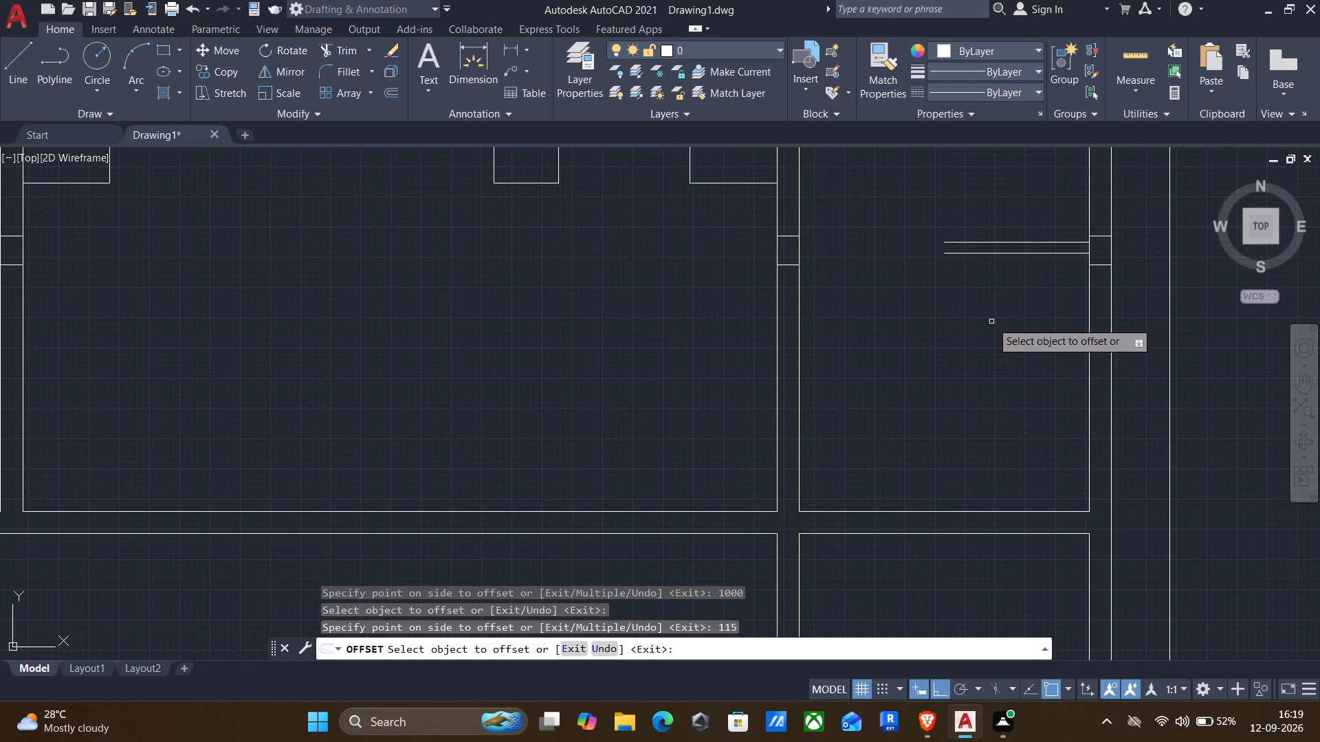
left_click(1015, 255)
type("1000")
key("Return")
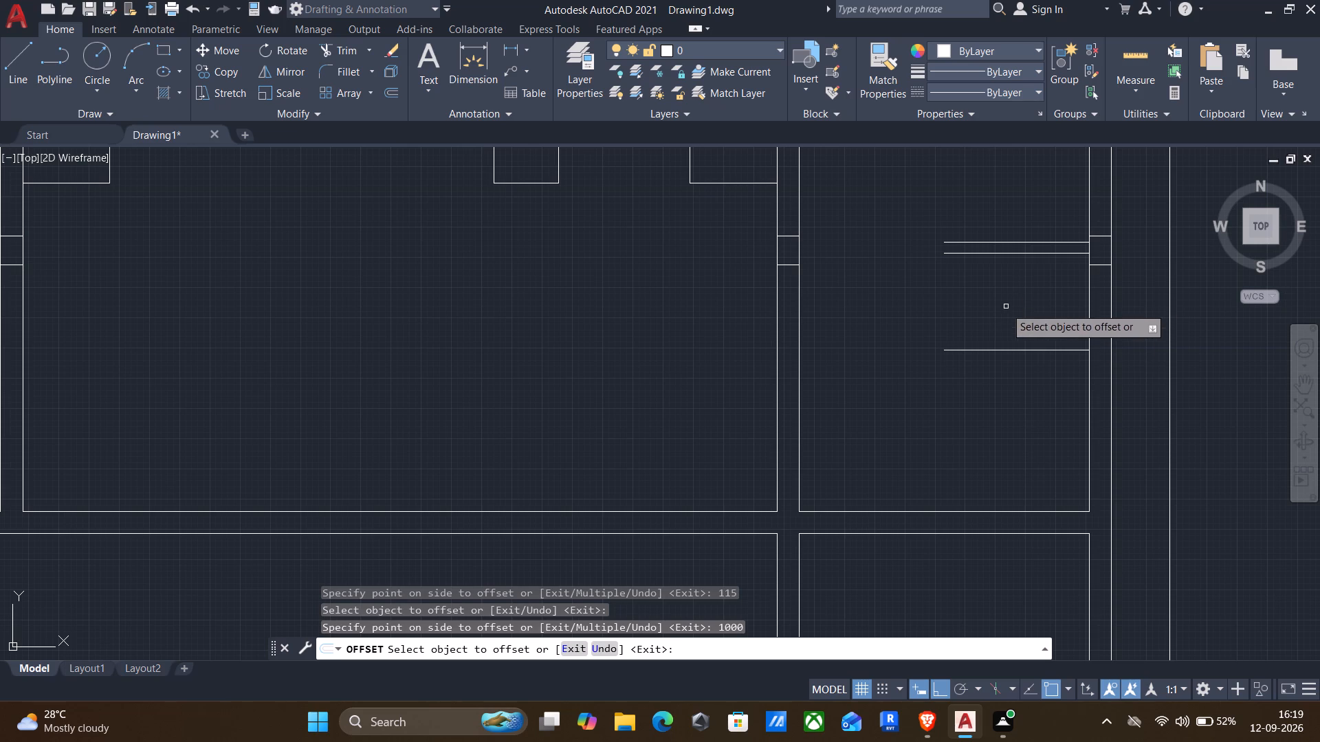
left_click(985, 349)
key("1")
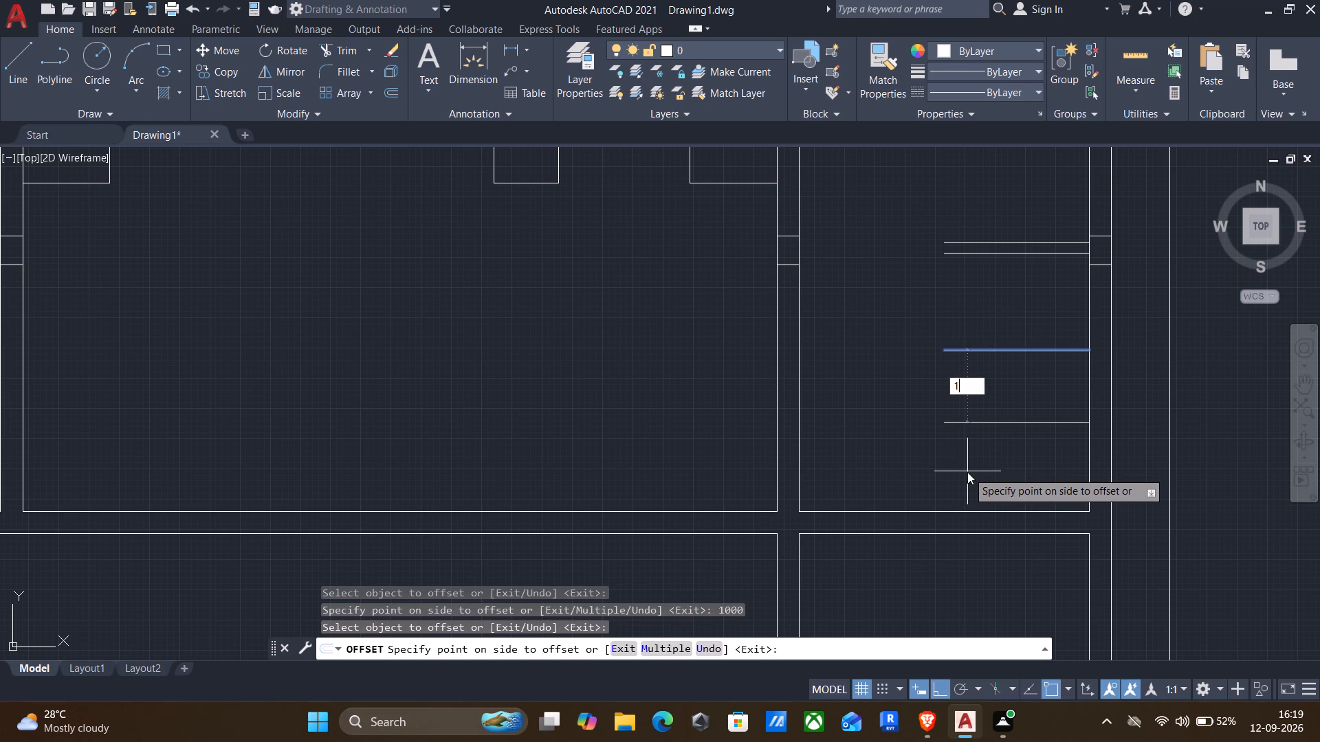
type("15")
key("Return")
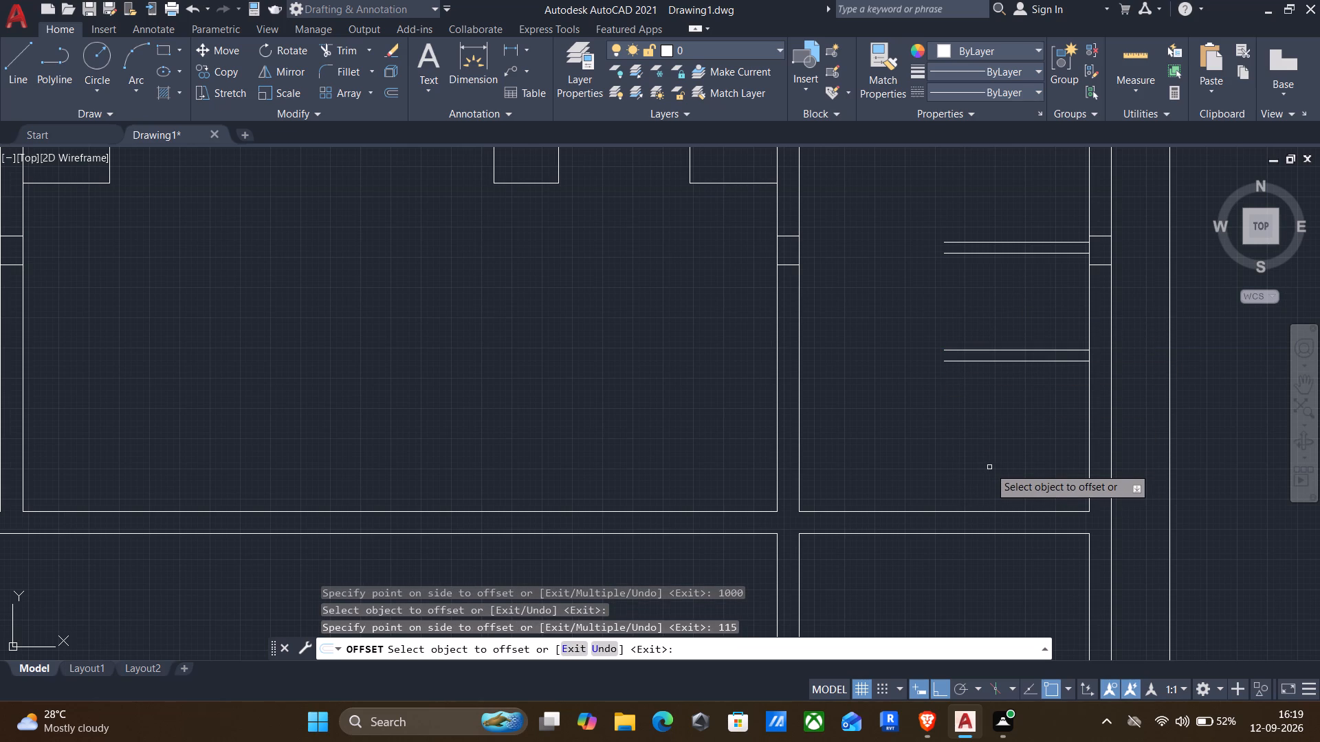
middle_click_drag(990, 469, 980, 425)
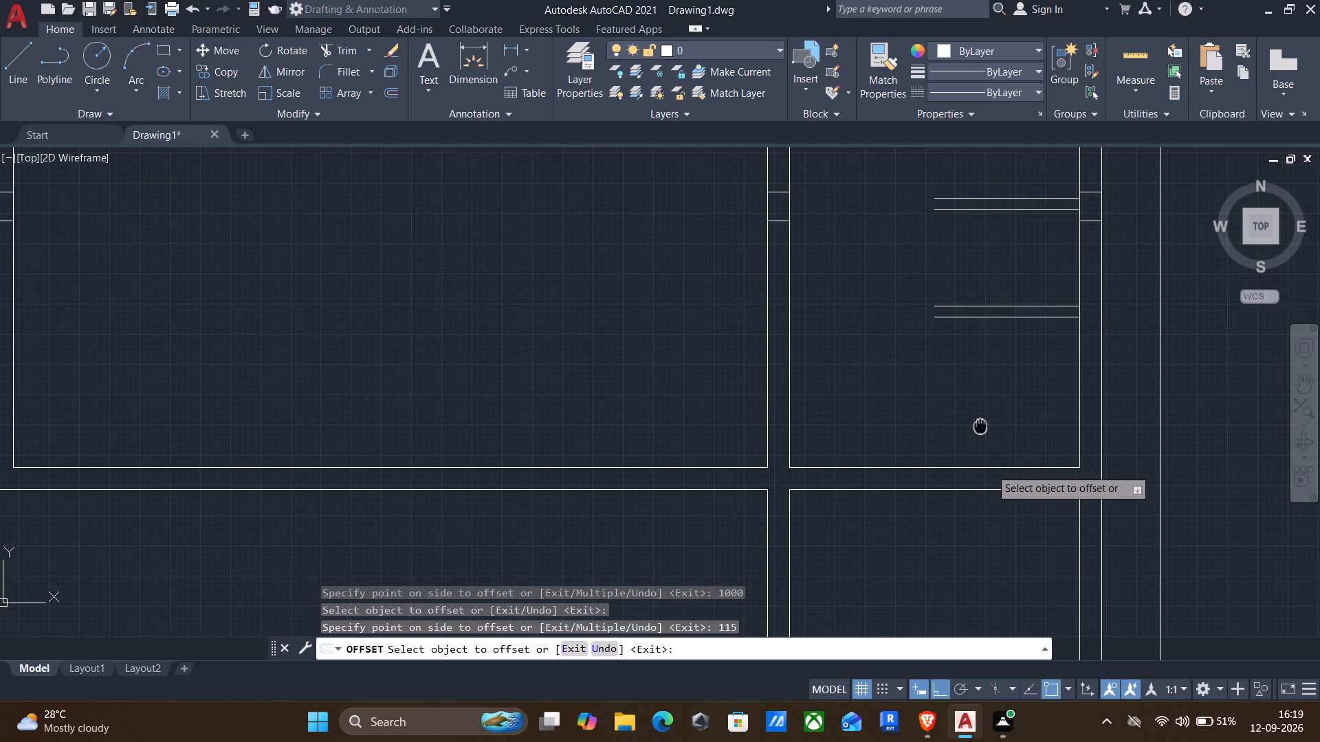
middle_click_drag(980, 425, 979, 424)
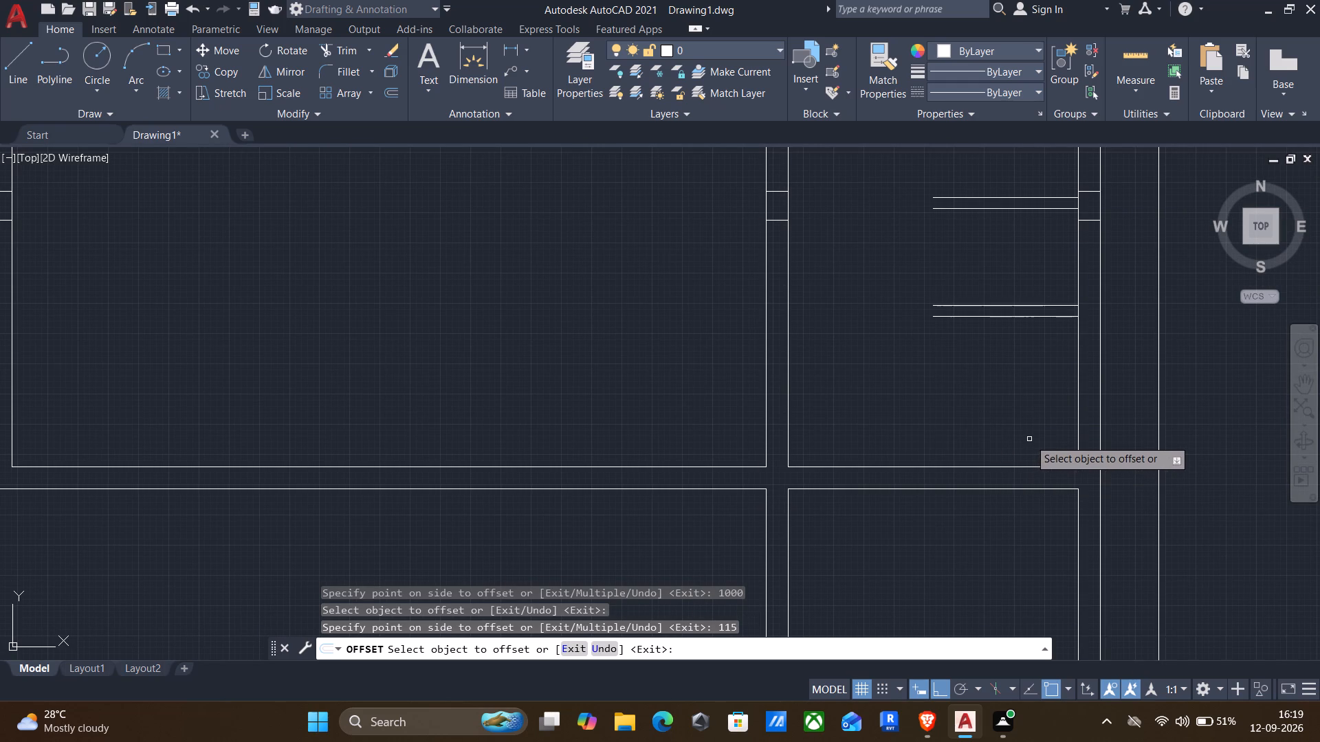
key("Escape")
Extend the east room's vertical partition line south to the wall, and extend the short horizontal partition lines west to meet it.
middle_click_drag(1042, 415, 972, 503)
scroll(977, 506, "down", 2)
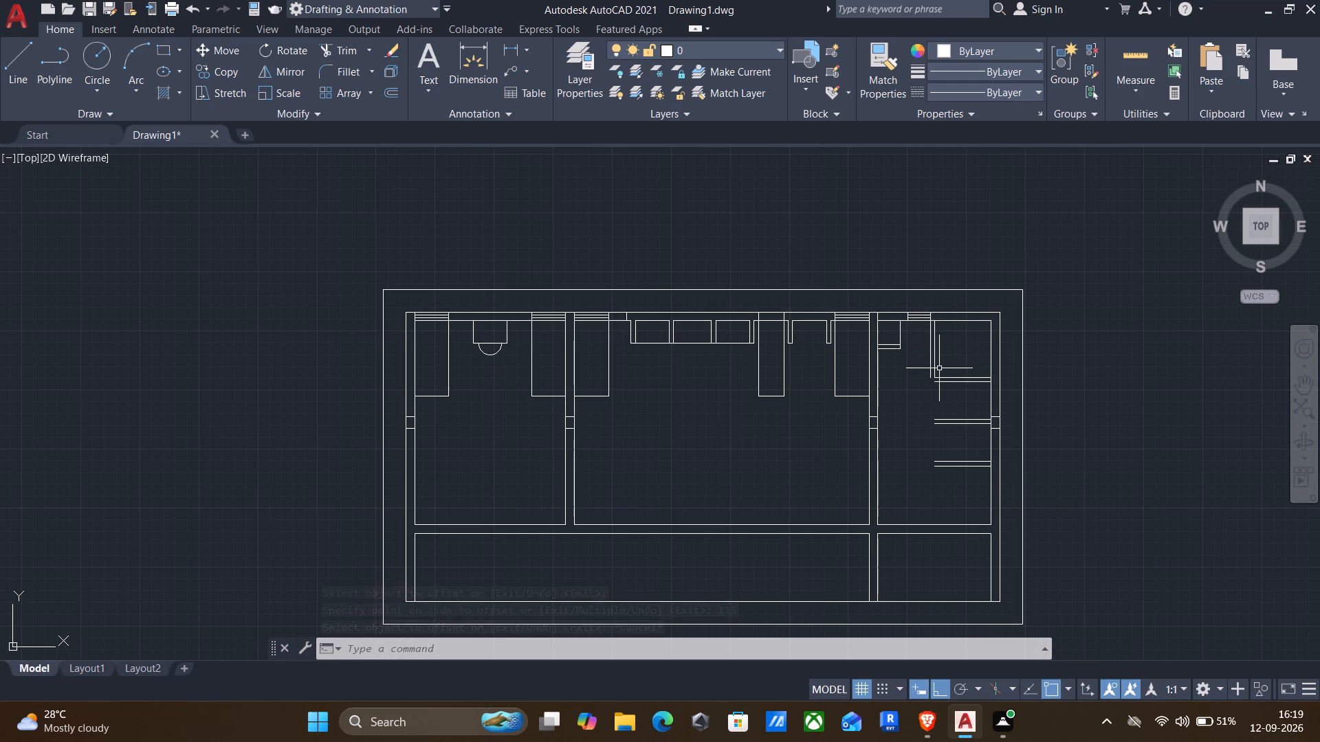
scroll(926, 383, "up", 2)
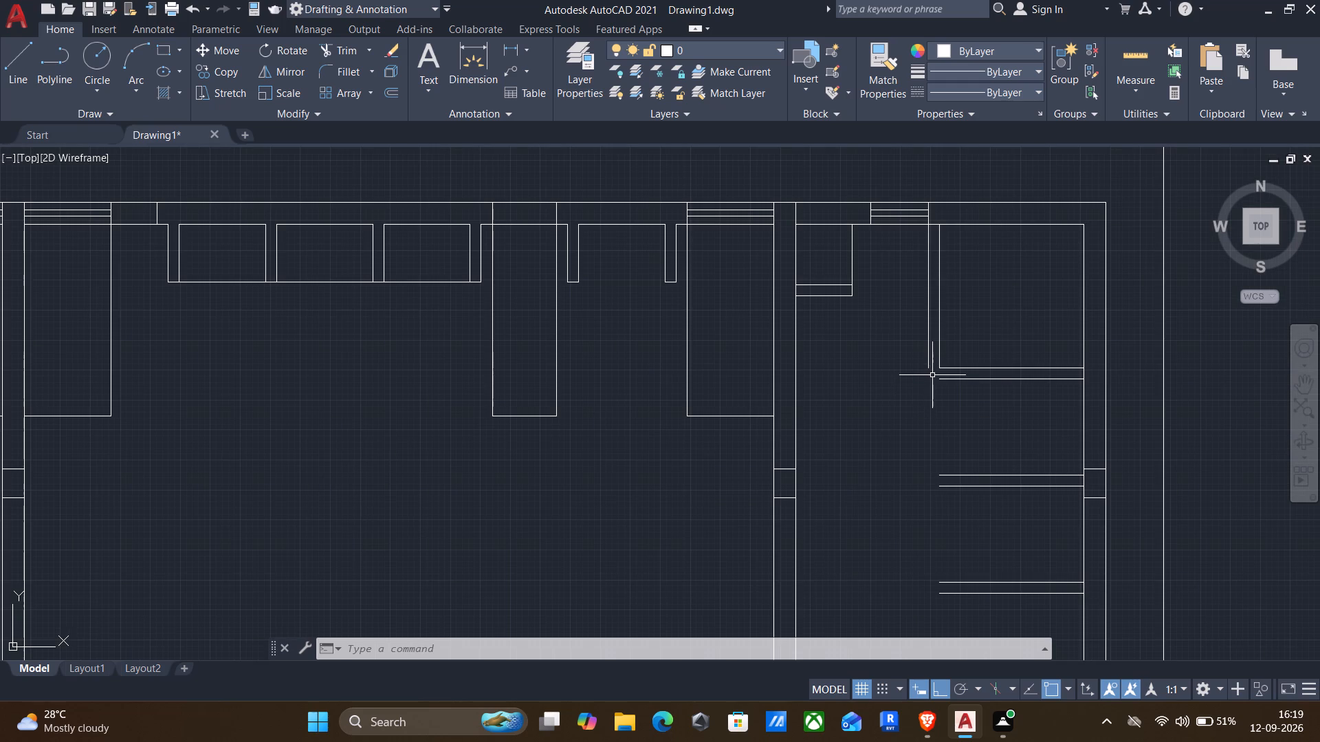
scroll(932, 395, "down", 1)
middle_click_drag(905, 452, 940, 412)
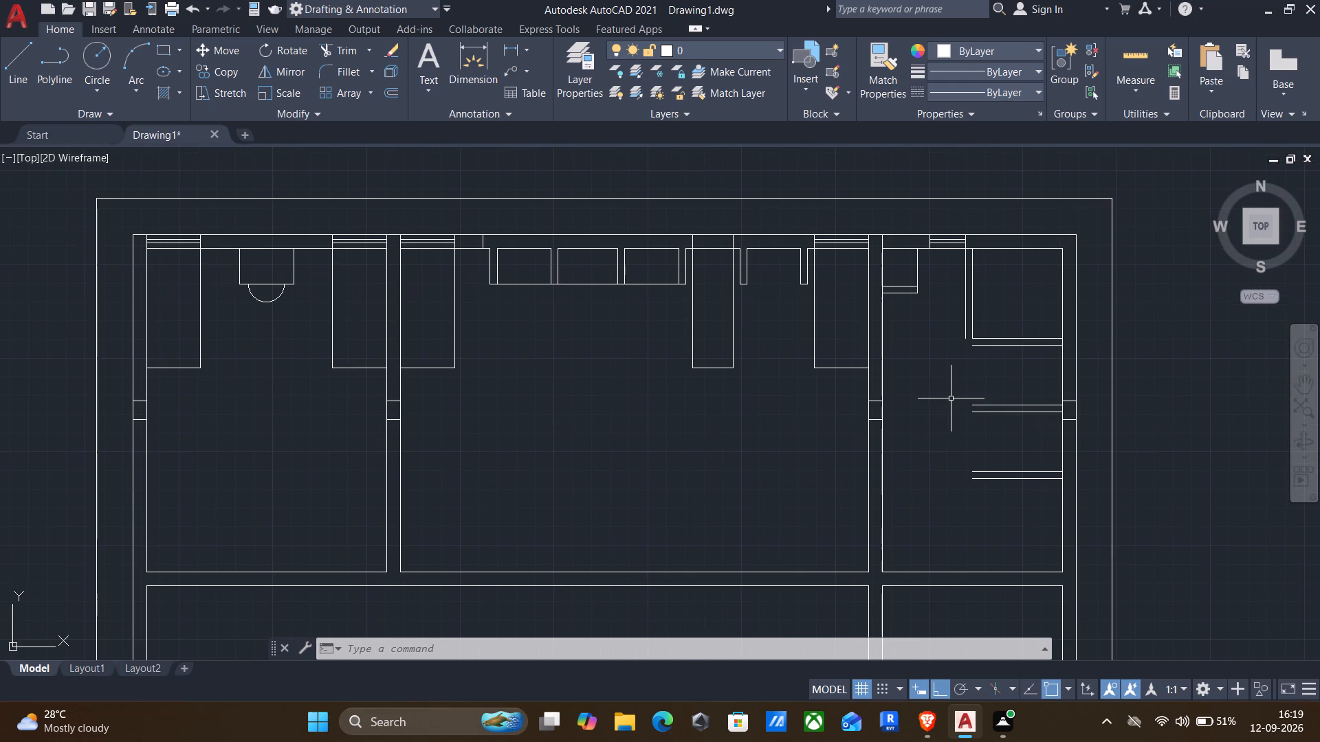
type("ex")
key("Return")
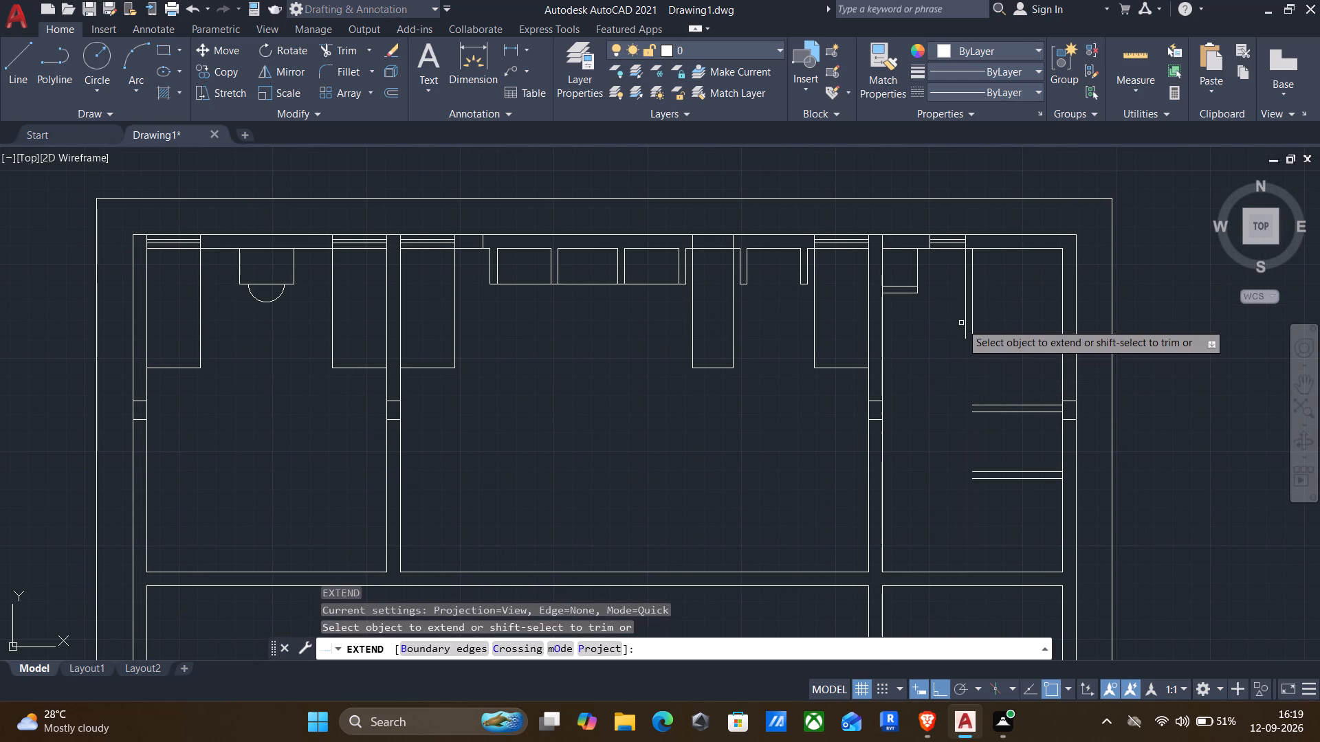
left_click(965, 319)
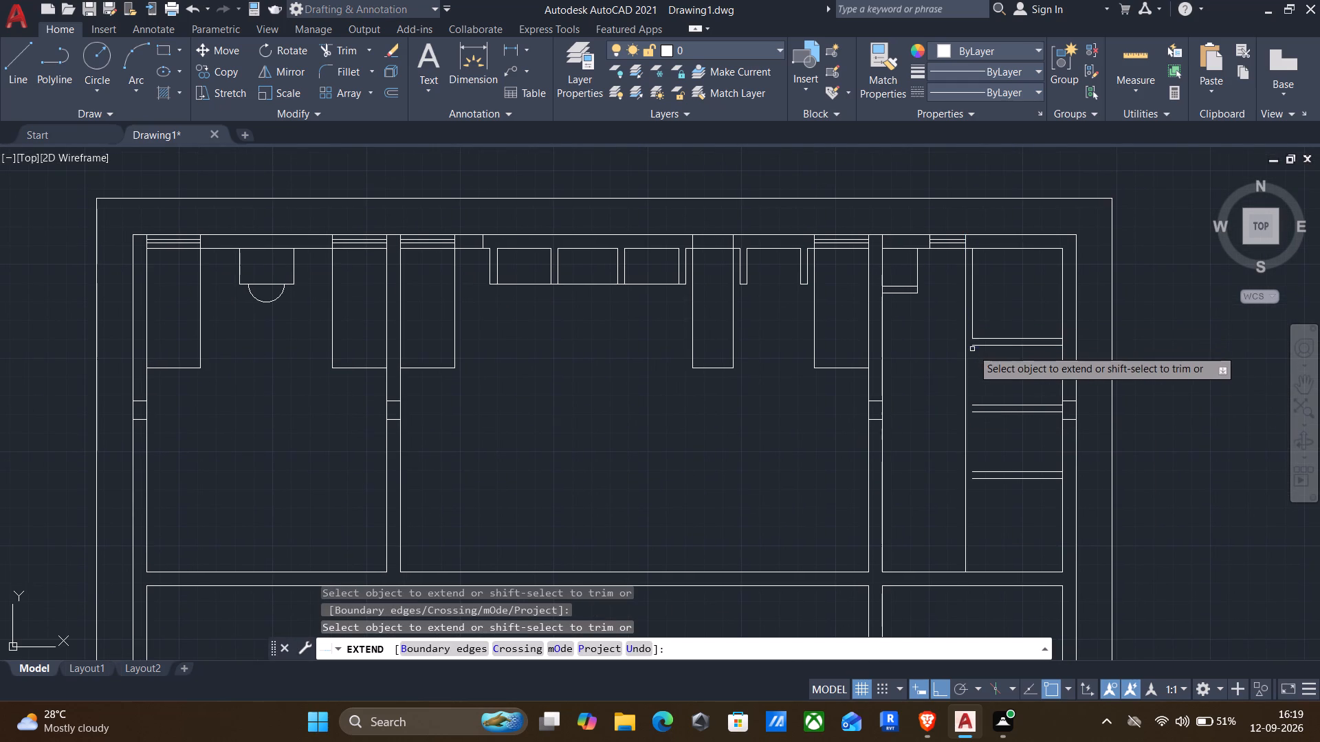
left_click(976, 346)
left_click_drag(1001, 425, 985, 389)
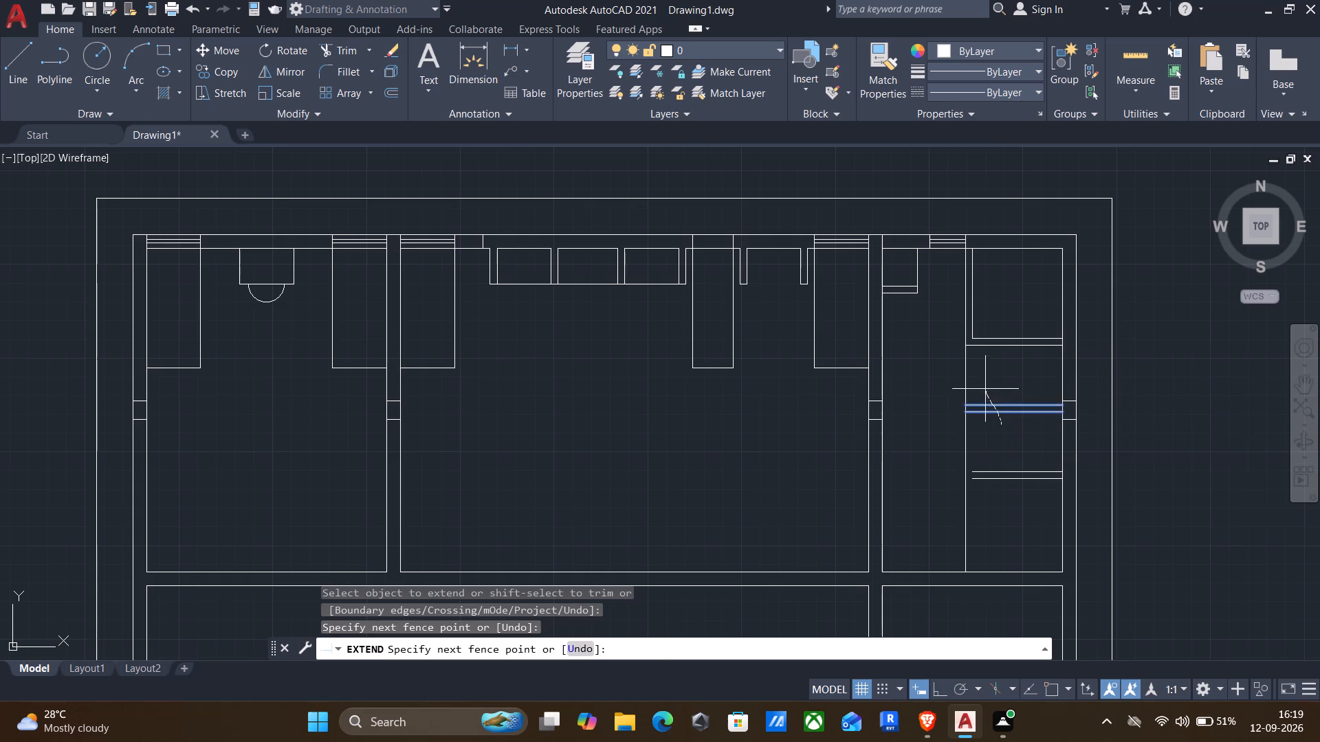
left_click_drag(985, 389, 984, 385)
left_click_drag(1002, 490, 990, 450)
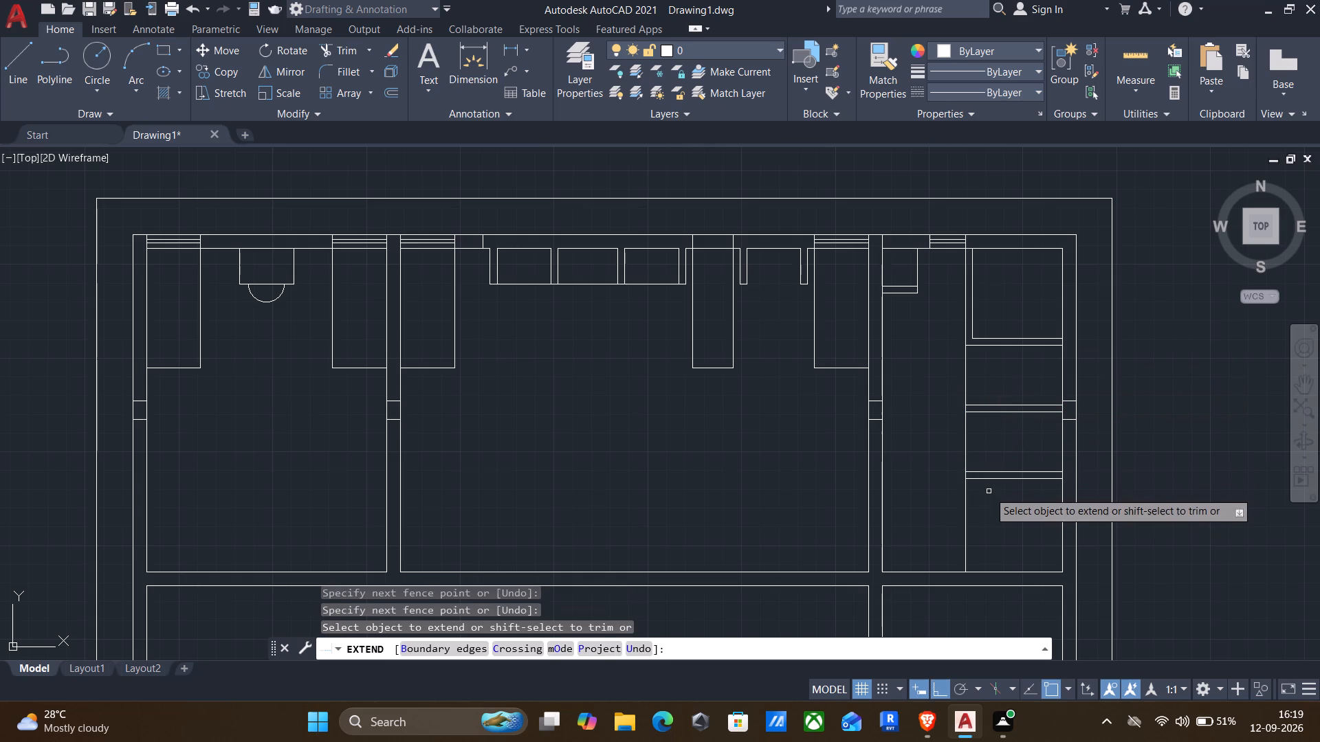
key("Escape")
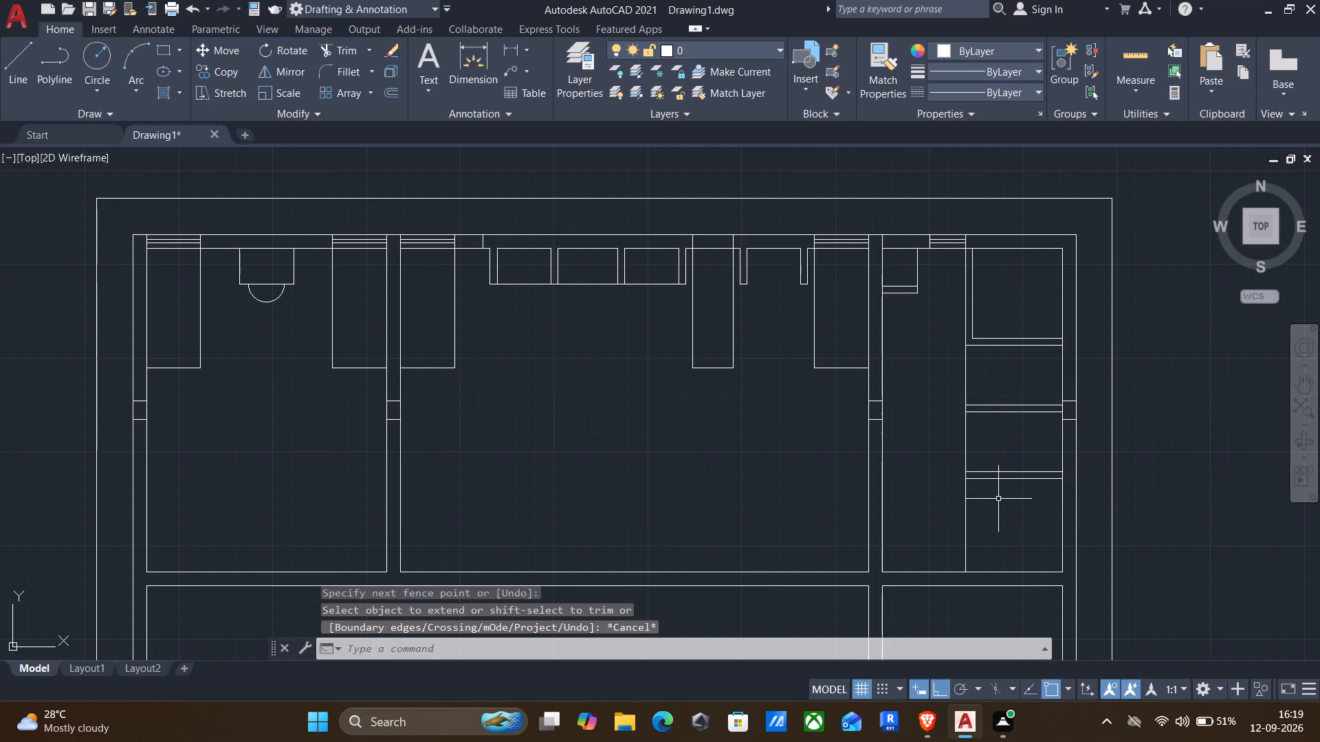
Trim the east wall's inner line between each of the three partitions' line pairs, and remove the two opening end lines in that wall.
key("t")
key("r")
key("Return")
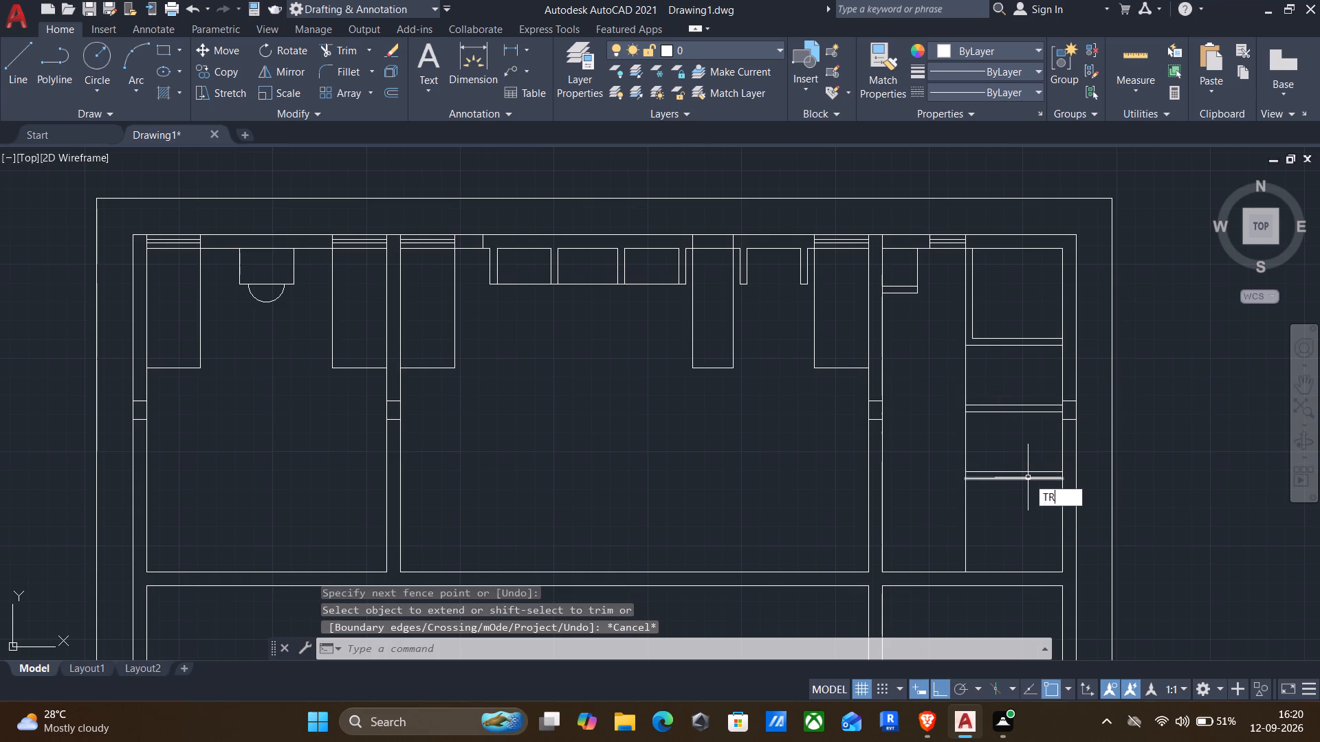
scroll(1070, 441, "up", 2)
scroll(1061, 512, "up", 1)
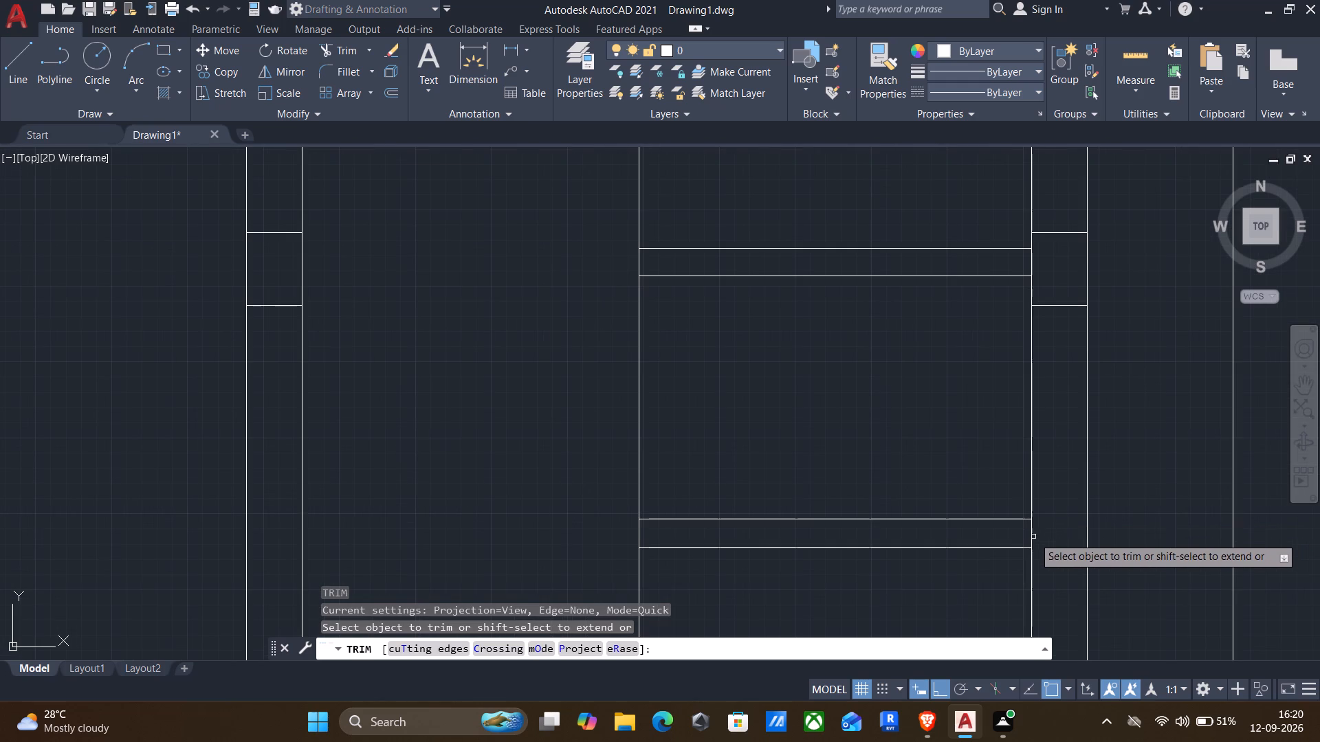
left_click(1030, 535)
left_click_drag(1065, 223, 1050, 344)
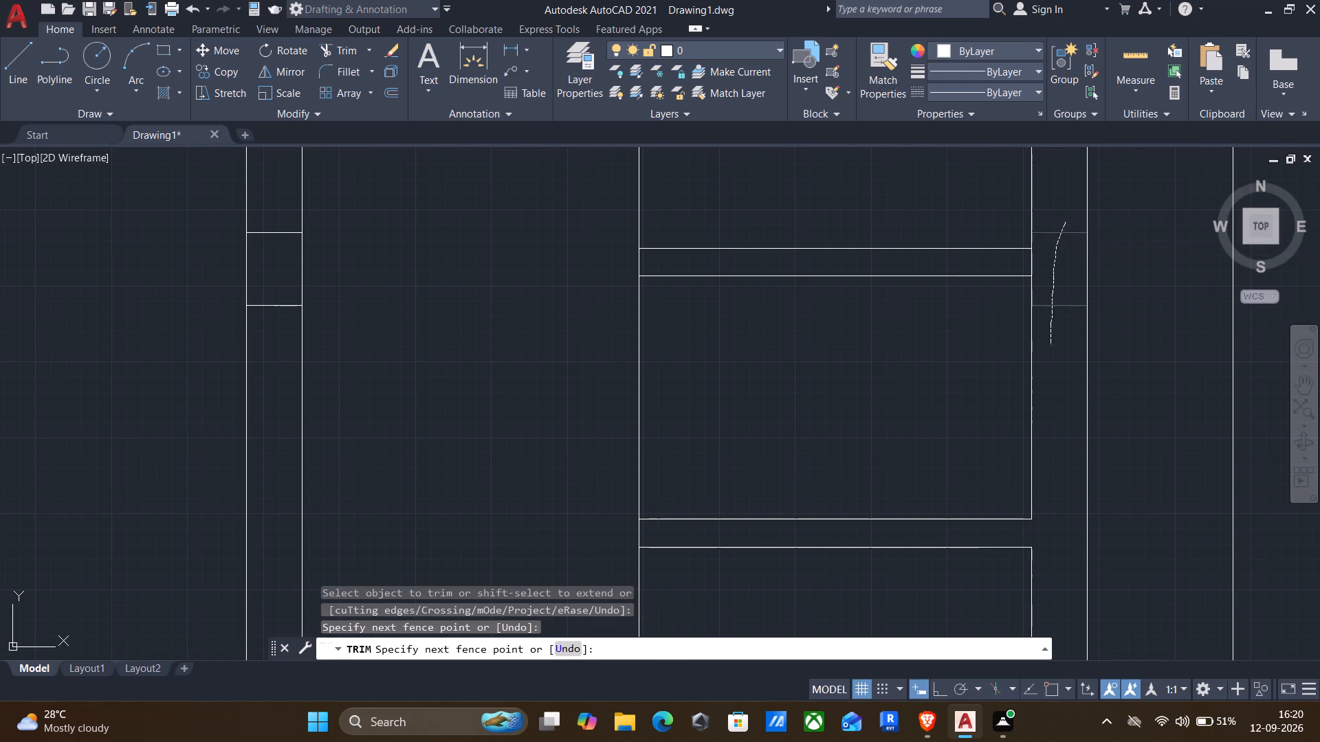
left_click(1028, 260)
left_click(1043, 257)
scroll(1018, 285, "down", 1)
middle_click_drag(999, 317, 987, 325)
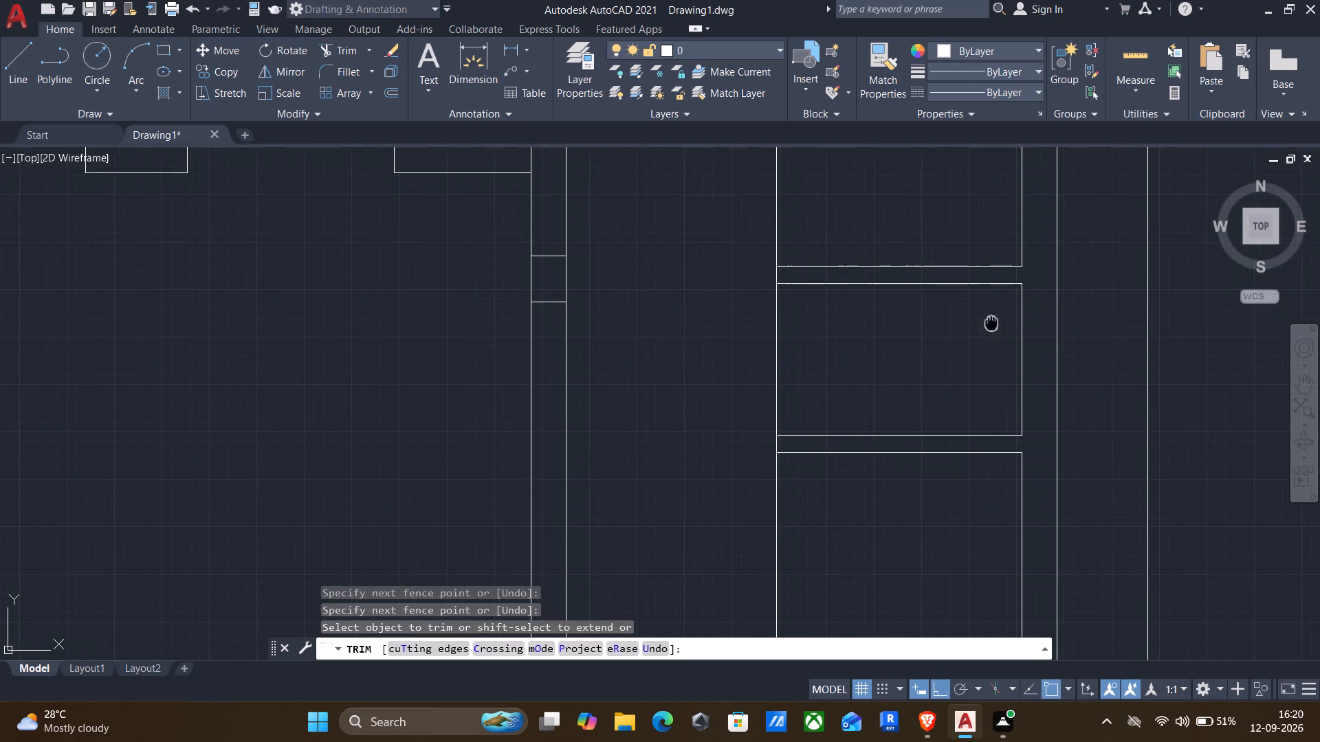
middle_click_drag(987, 325, 927, 741)
scroll(963, 545, "up", 2)
left_click(943, 538)
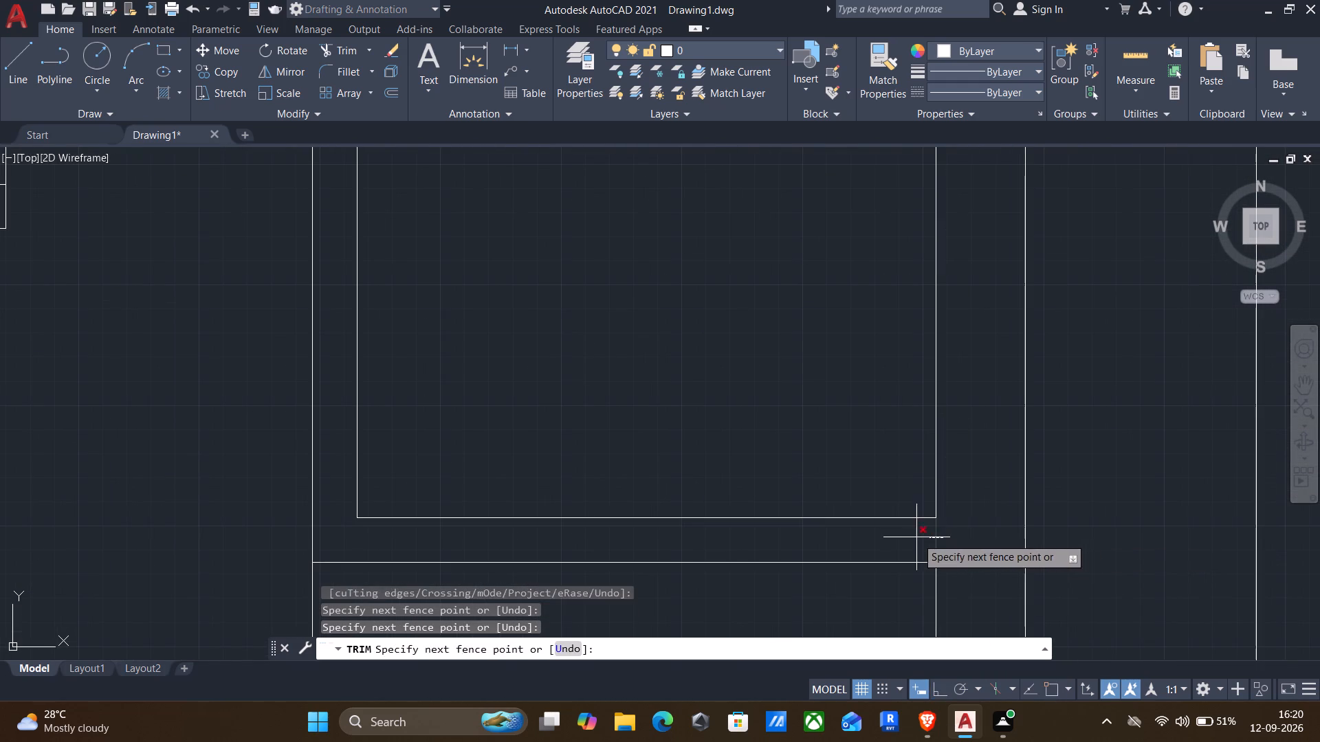
left_click(916, 538)
Trim the north wall's inner line between the vertical partition line and the northeast square's west line.
scroll(936, 487, "down", 2)
scroll(939, 351, "down", 1)
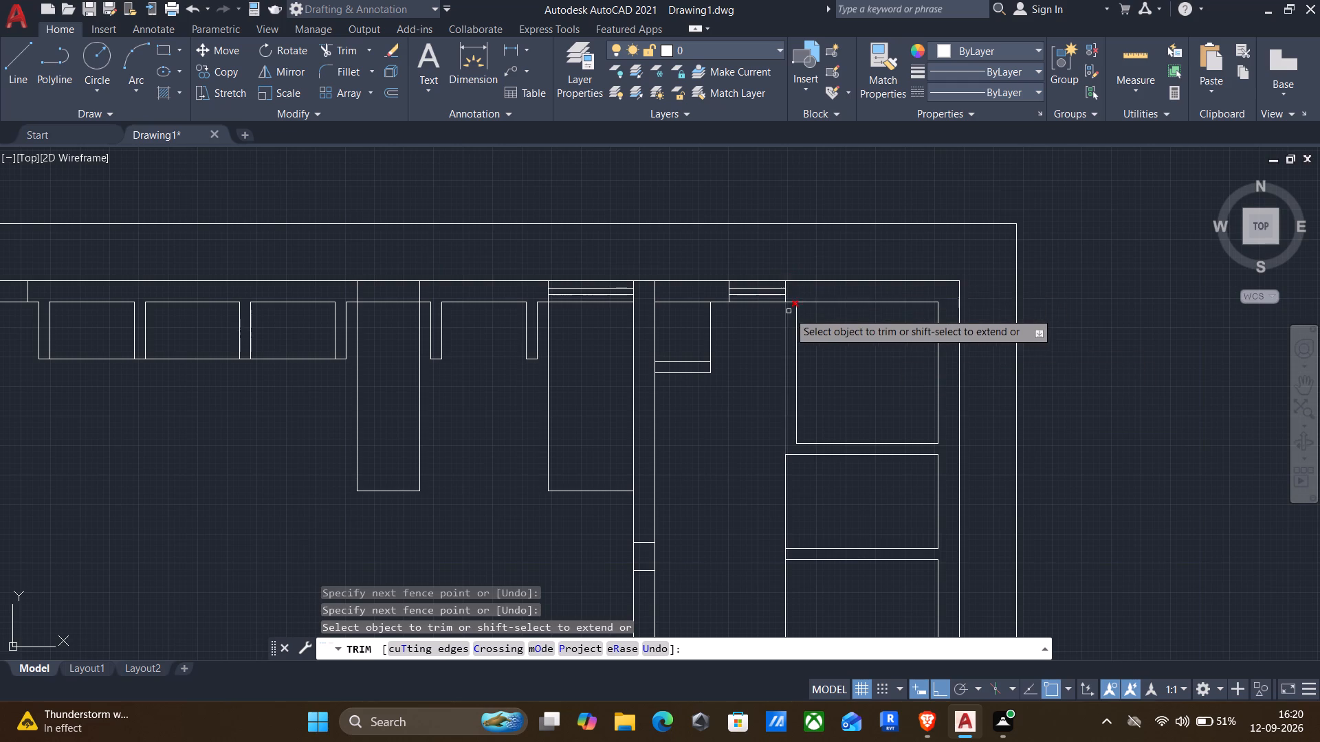
scroll(789, 314, "up", 2)
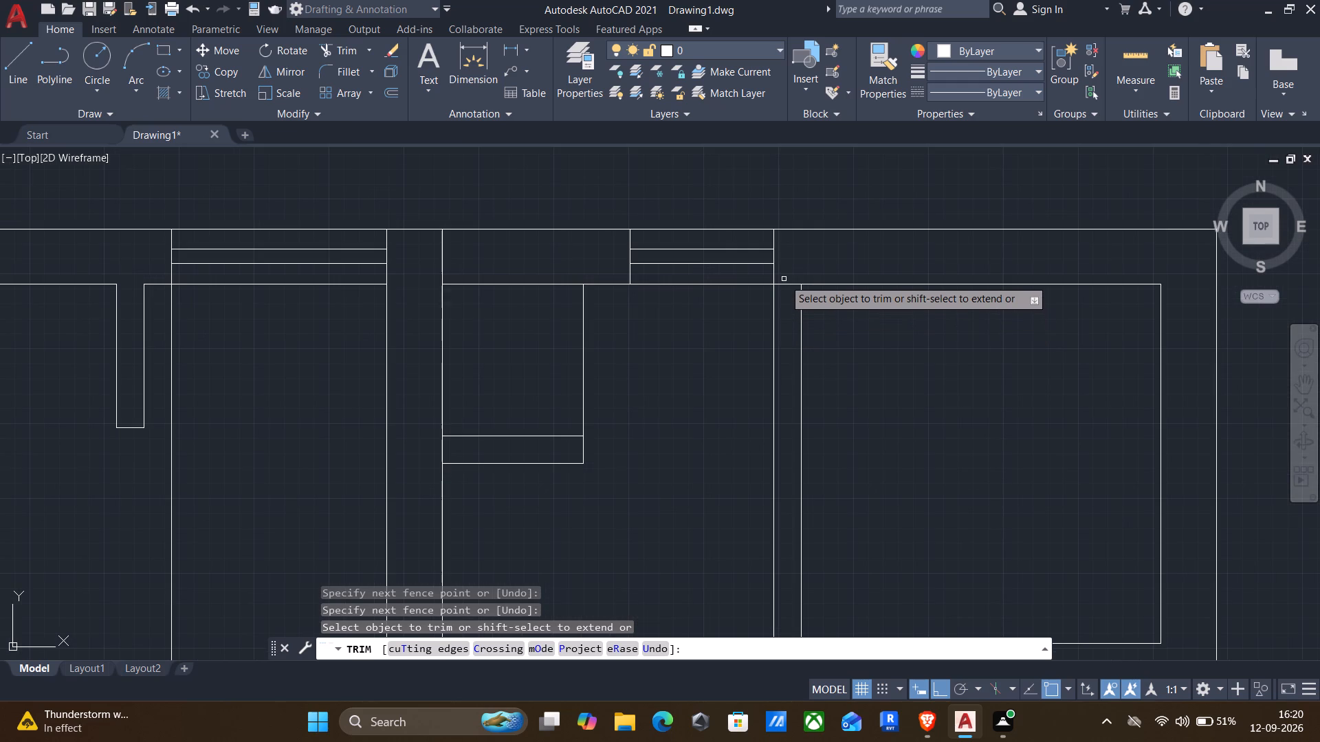
left_click(784, 279)
left_click(789, 309)
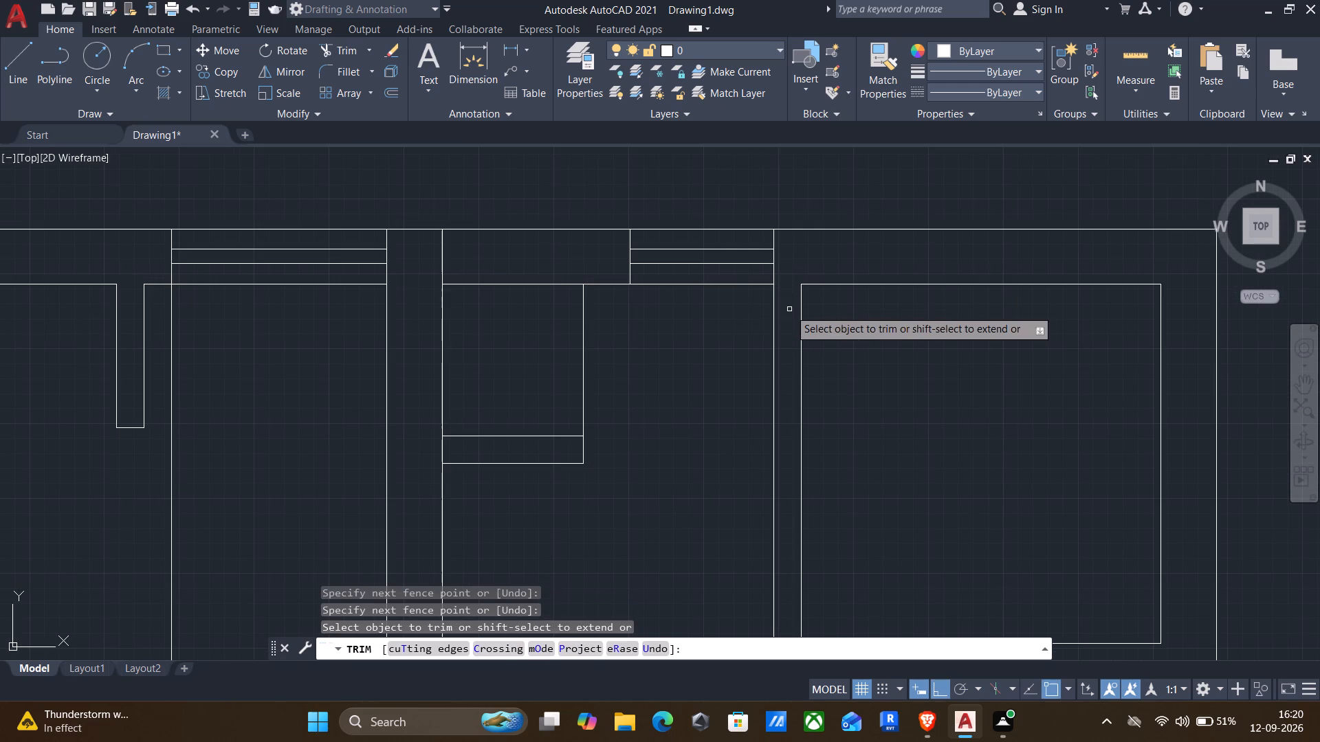
scroll(789, 370, "down", 1)
middle_click_drag(749, 447, 863, 300)
scroll(862, 297, "down", 1)
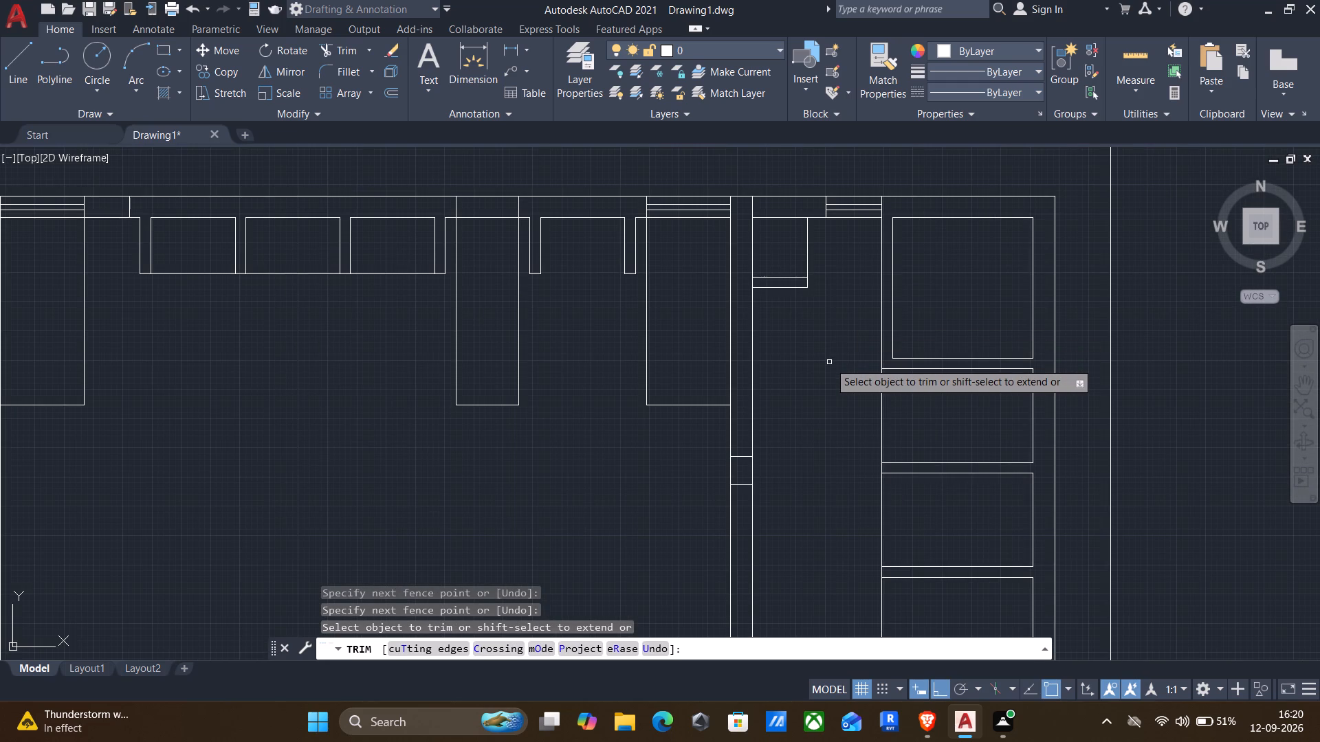
key("Escape")
Offset the long vertical partition line in the east room 115 mm to the east.
middle_click_drag(874, 425, 915, 348)
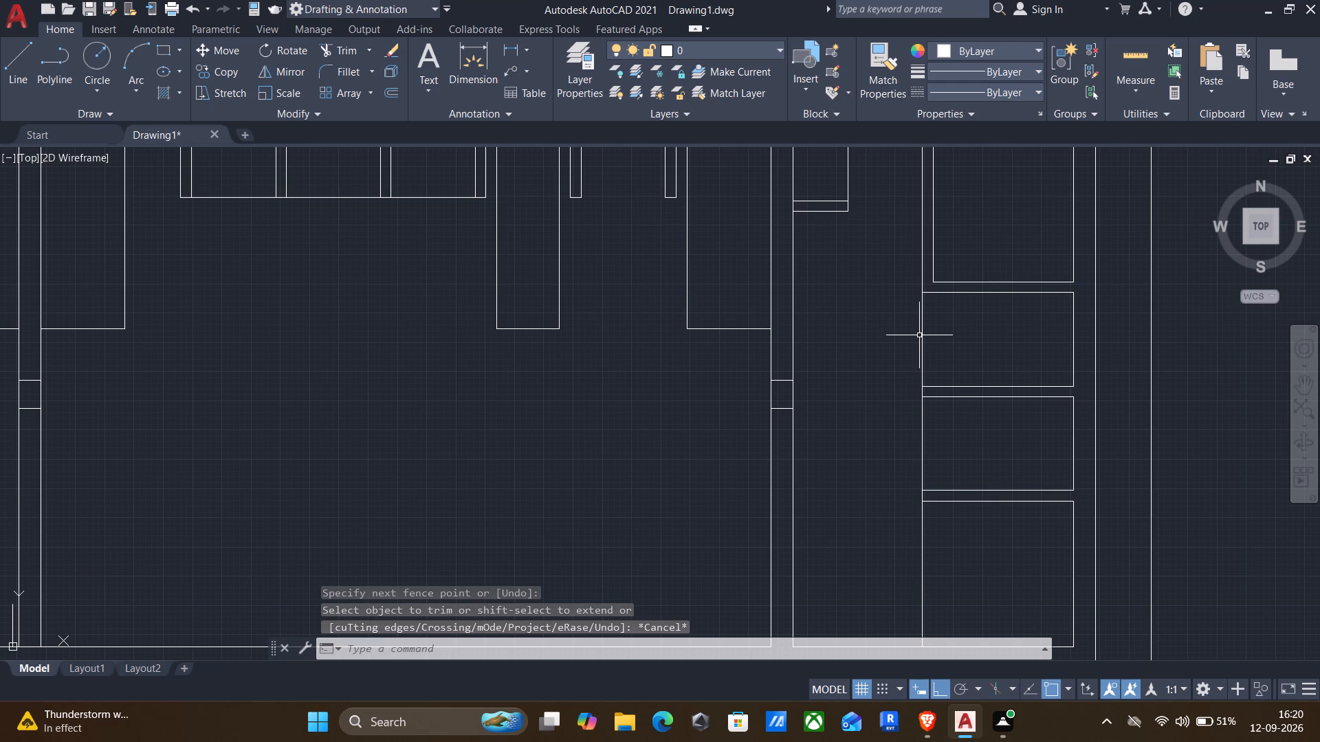
middle_click_drag(952, 326, 905, 388)
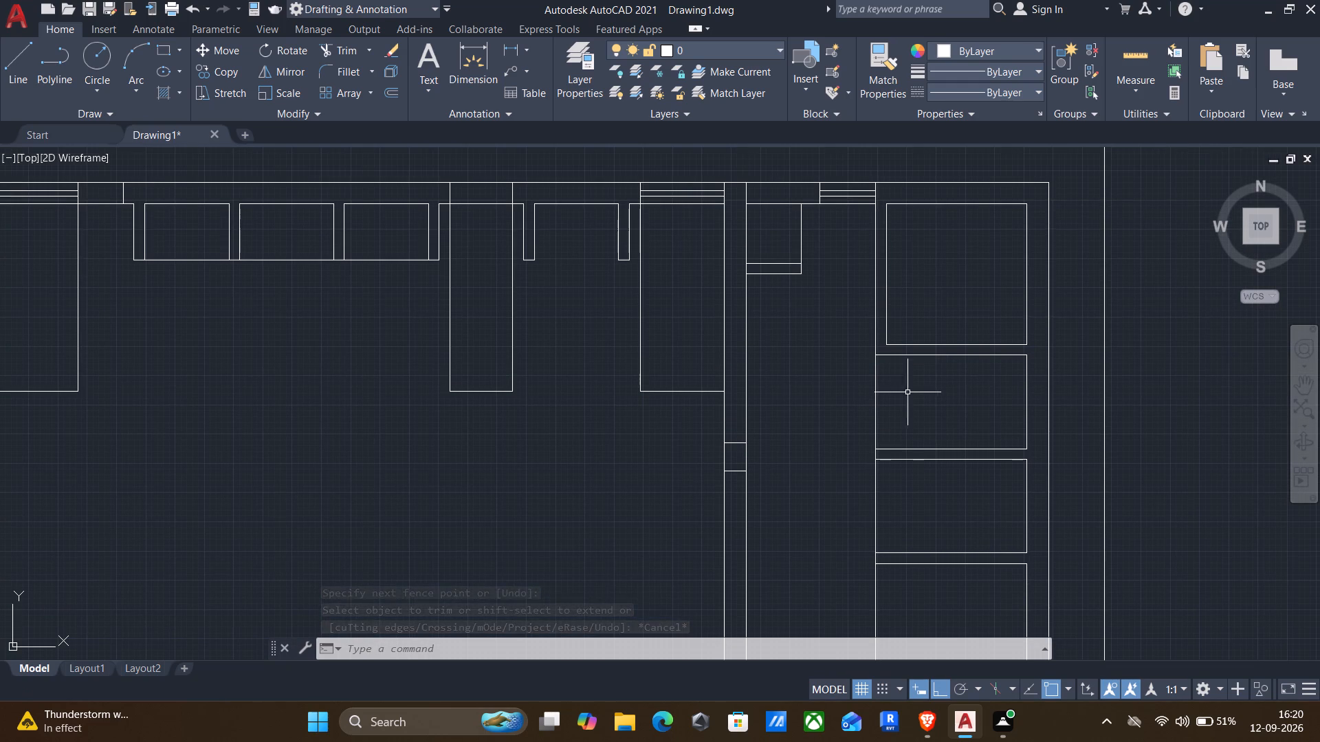
key("o")
key("Return")
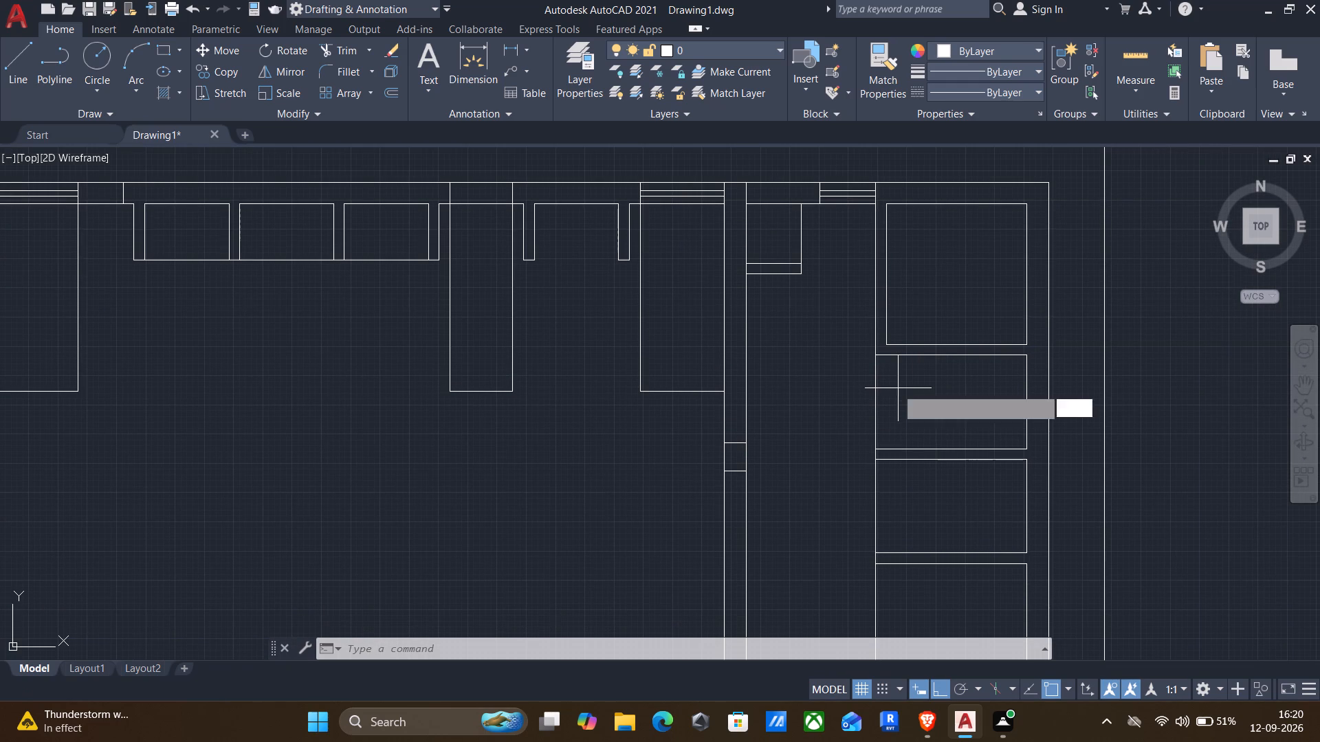
left_click_drag(867, 398, 875, 398)
left_click(891, 393)
left_click(877, 396)
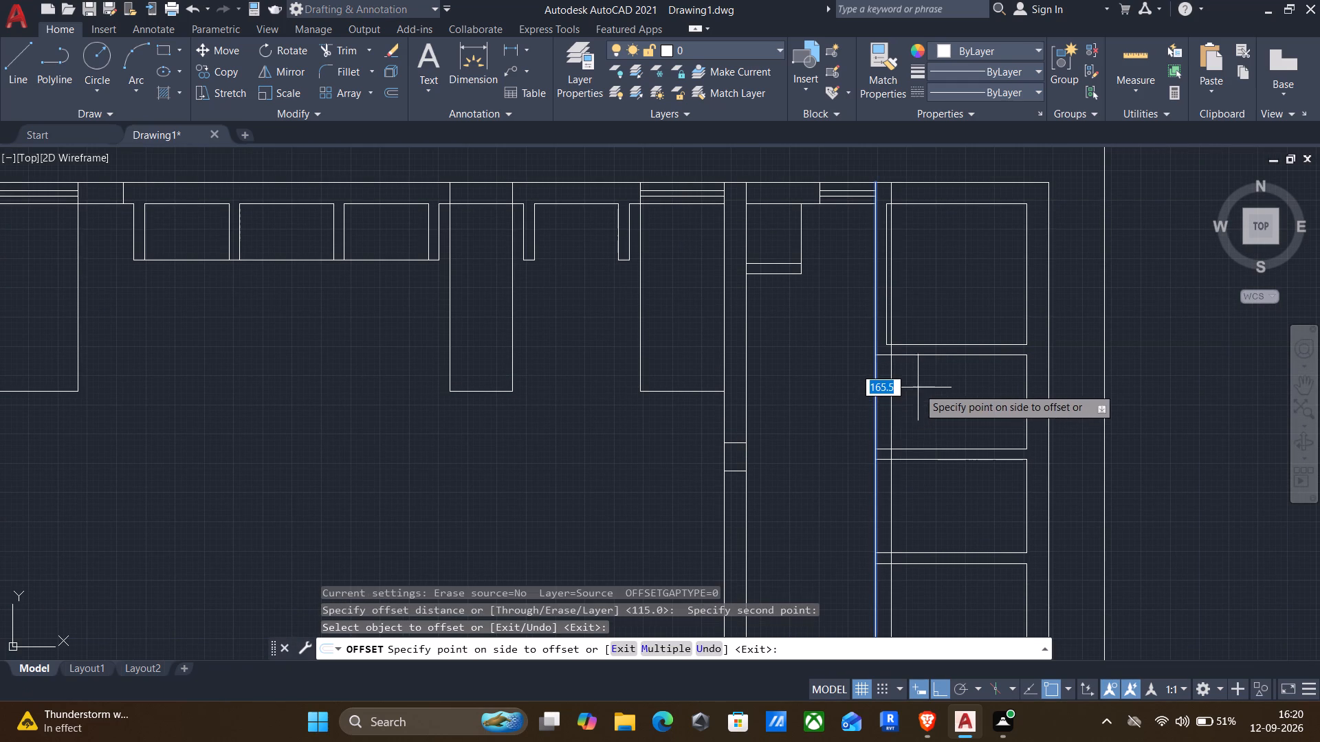
type("115")
key("Return")
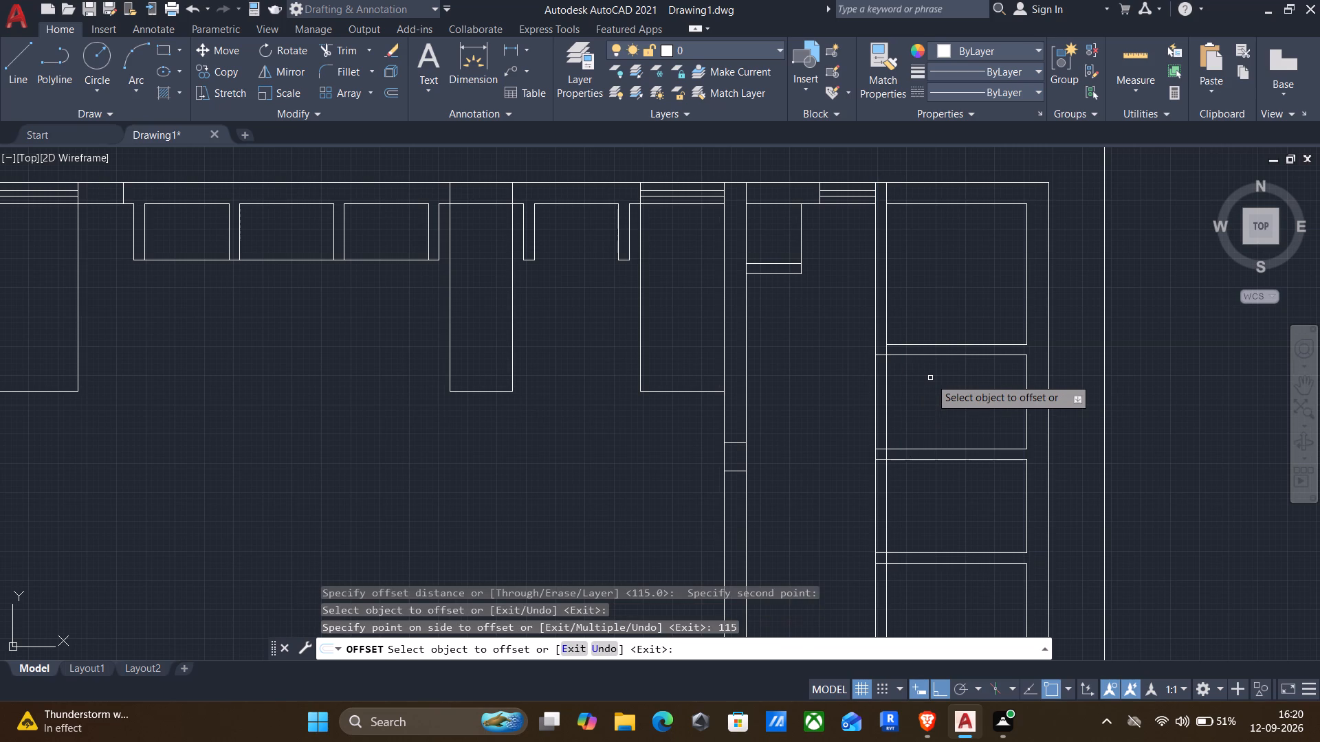
key("Escape")
Trim the crossing lines where the northernmost horizontal partition meets the vertical partition, leaving an open wall junction.
type("tr")
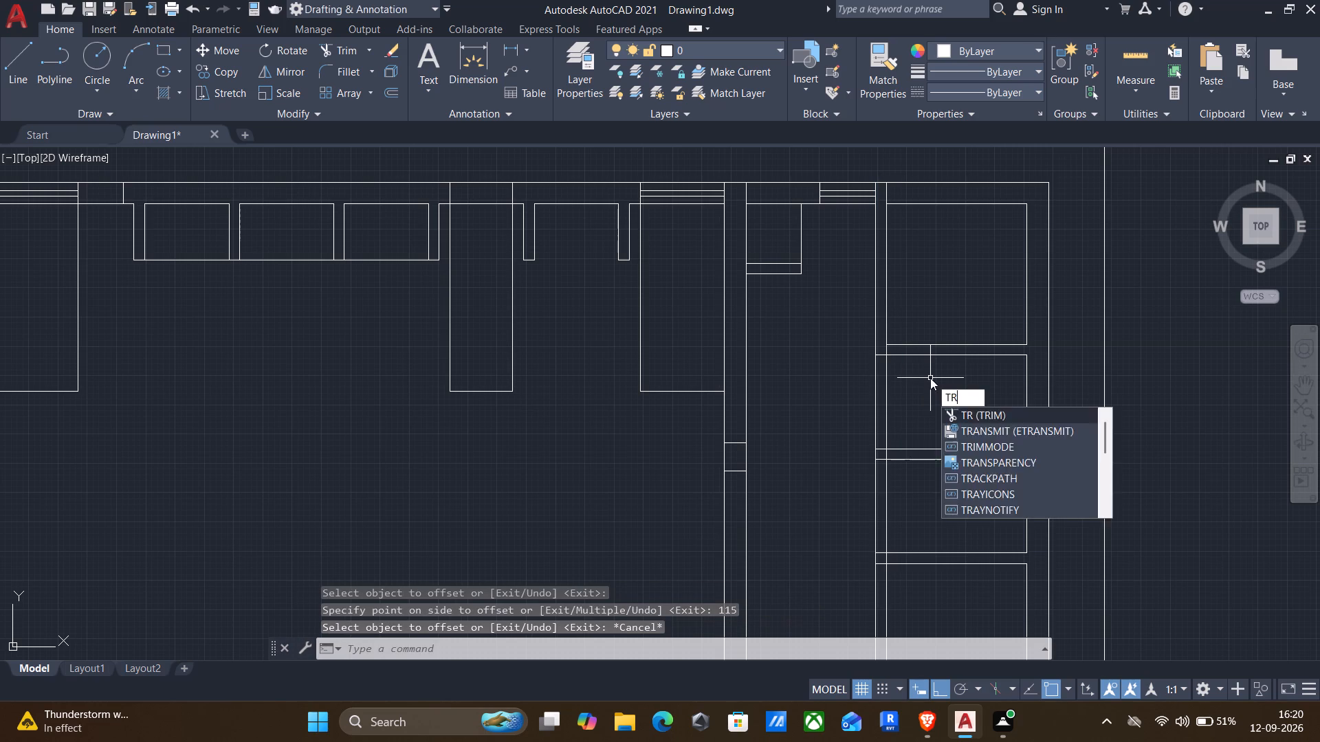
key("Return")
scroll(888, 360, "up", 4)
left_click_drag(884, 324, 883, 322)
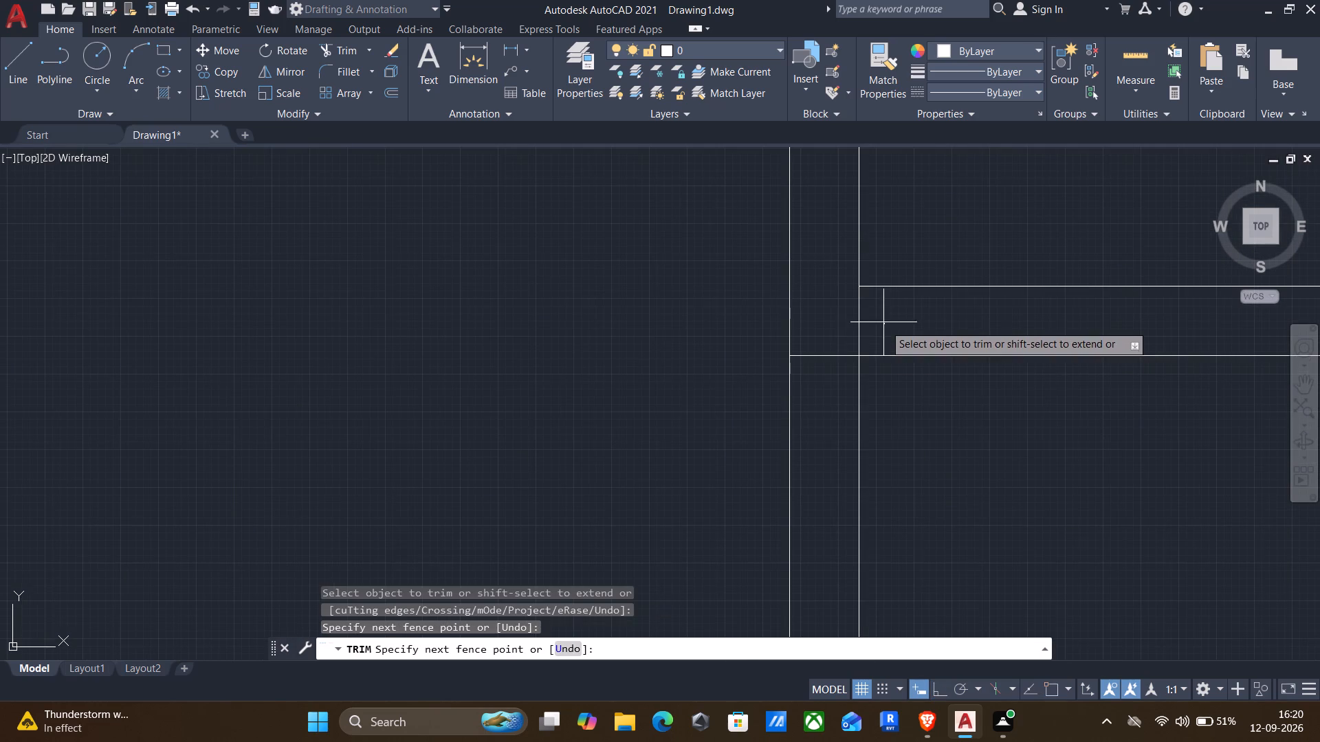
left_click_drag(883, 322, 833, 372)
scroll(836, 382, "down", 3)
Trim the crossing lines where the middle horizontal partition meets the vertical partition, leaving an open wall junction.
middle_click_drag(918, 442, 961, 333)
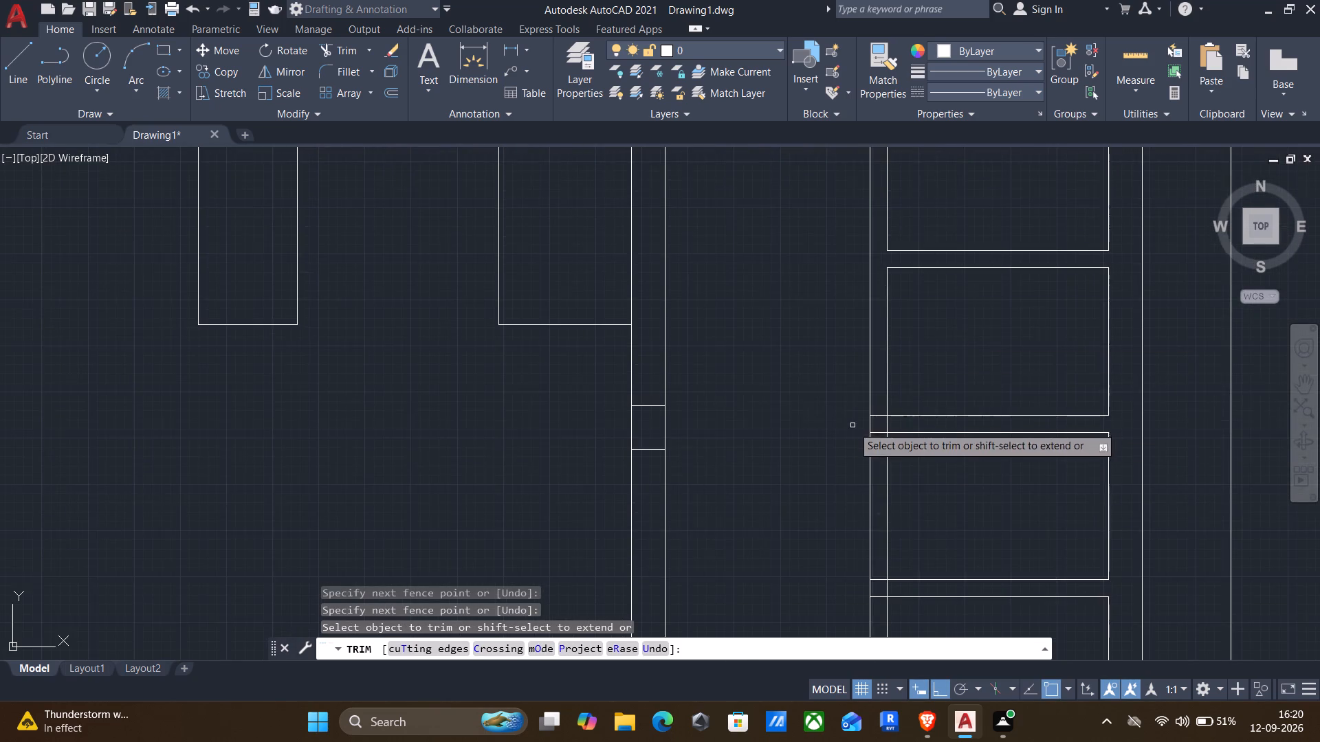
scroll(852, 426, "up", 3)
left_click_drag(954, 480, 947, 354)
left_click_drag(954, 398, 968, 419)
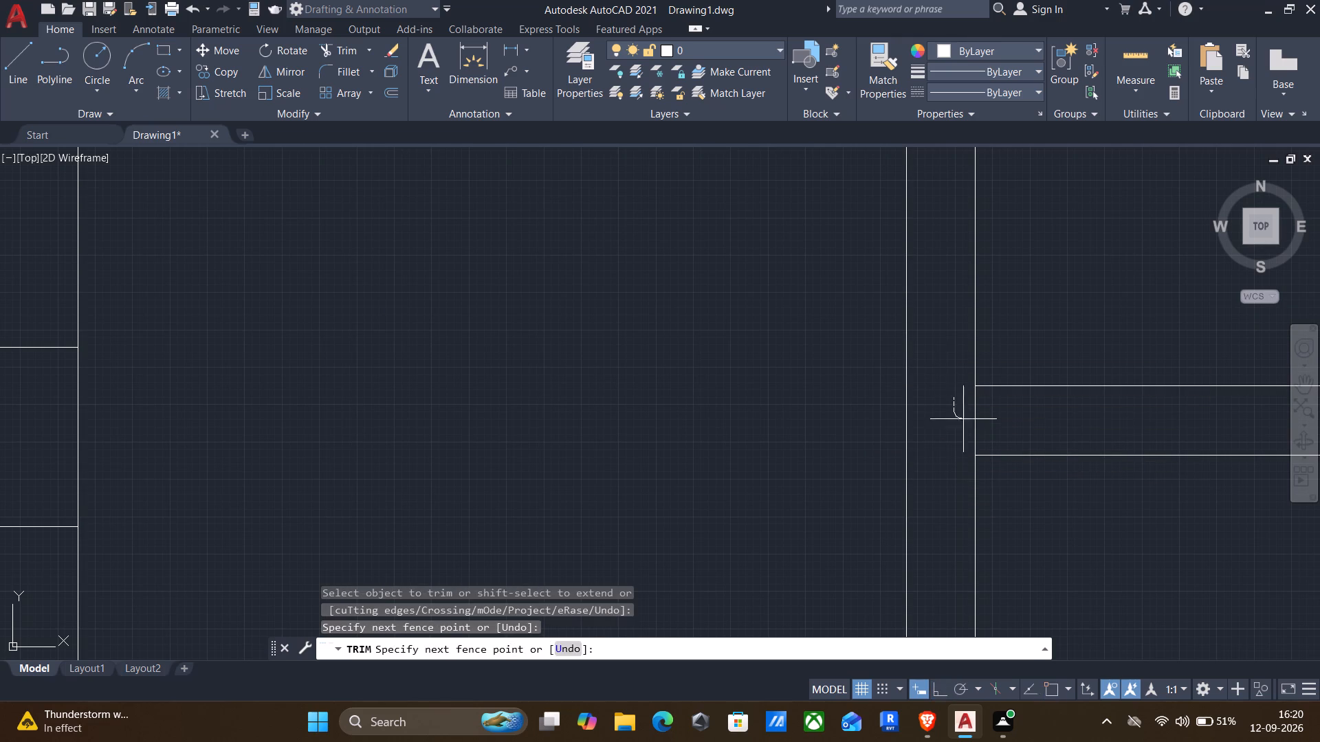
left_click_drag(968, 419, 1015, 427)
Trim the crossing lines where the southernmost horizontal partition meets the vertical partition, leaving an open wall junction.
scroll(1015, 427, "down", 1)
middle_click_drag(1076, 576, 1072, 258)
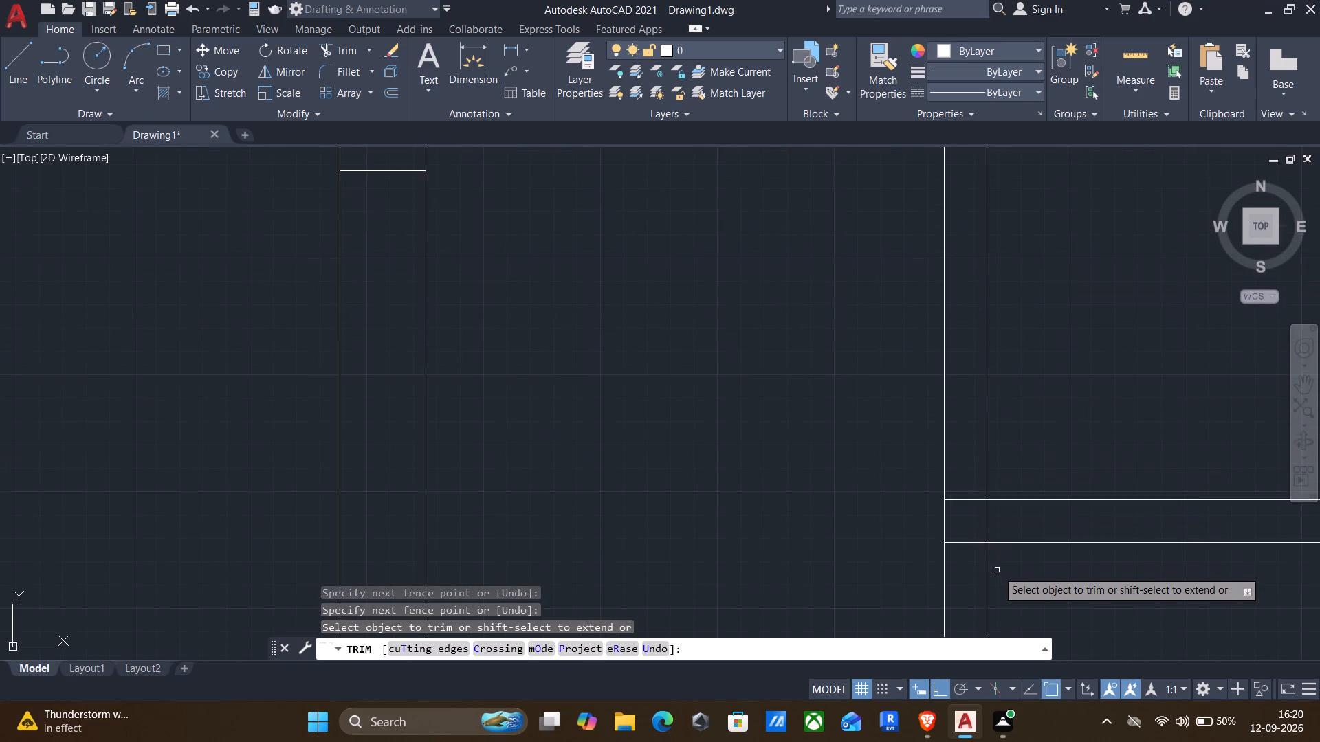
scroll(997, 573, "up", 2)
left_click_drag(912, 525, 924, 328)
left_click_drag(934, 425, 1009, 418)
Trim the east–west wall's north line between the vertical partition's two lines at its south end, and finish trimming.
scroll(1012, 412, "down", 3)
middle_click_drag(972, 559, 955, 291)
scroll(936, 276, "down", 1)
scroll(962, 422, "up", 1)
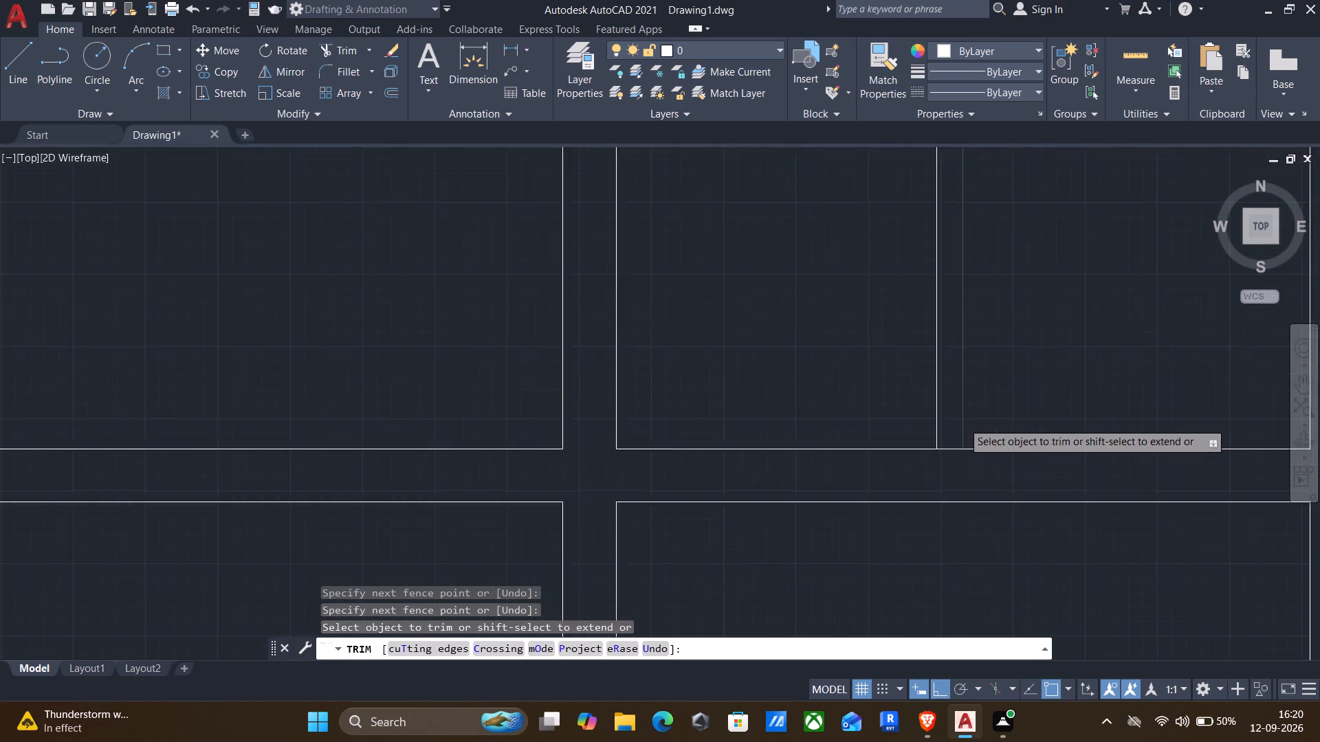
scroll(962, 421, "up", 1)
left_click_drag(934, 452, 930, 482)
scroll(930, 482, "down", 2)
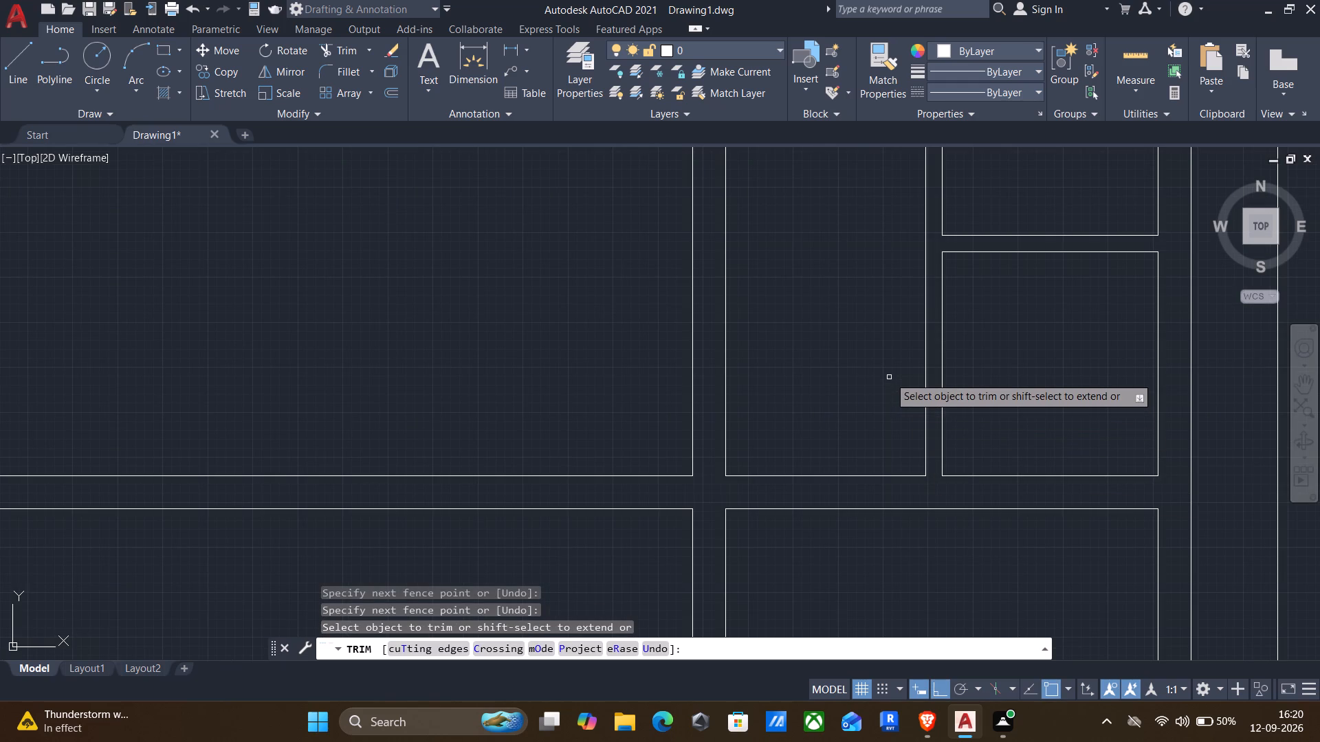
key("Escape")
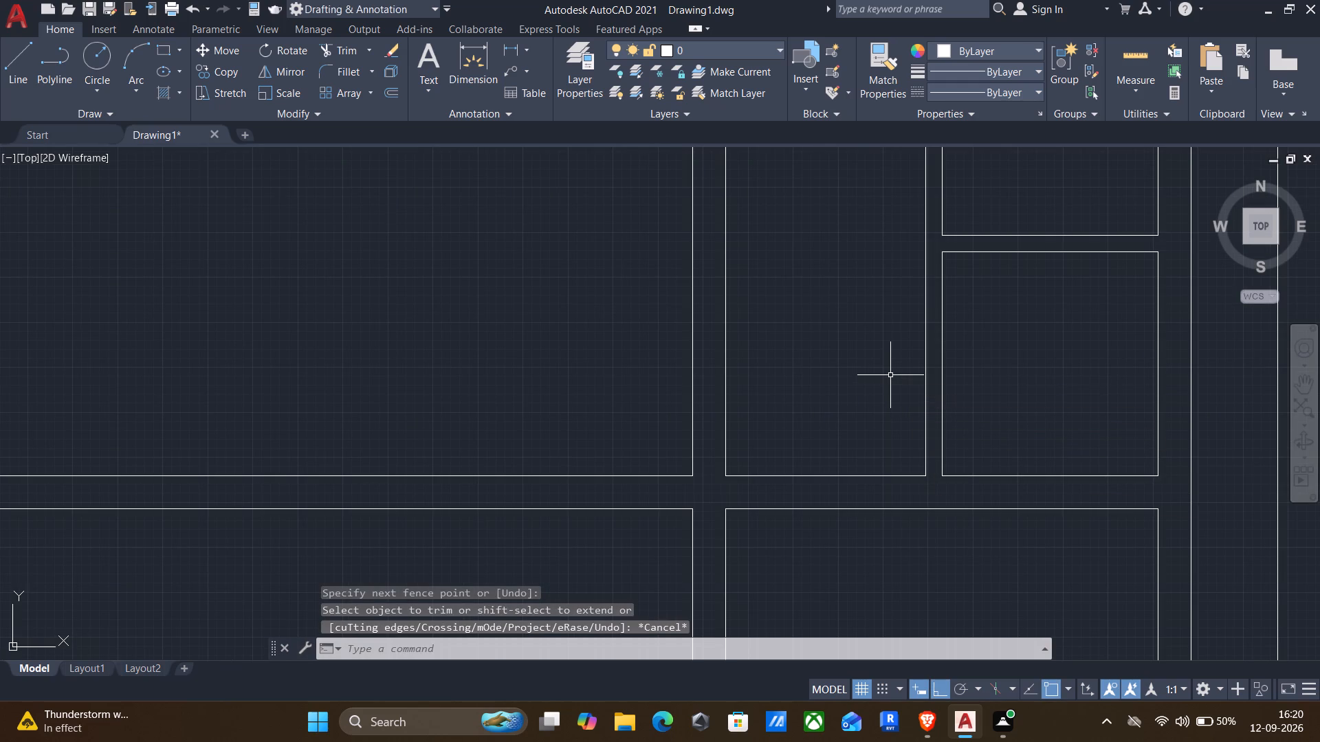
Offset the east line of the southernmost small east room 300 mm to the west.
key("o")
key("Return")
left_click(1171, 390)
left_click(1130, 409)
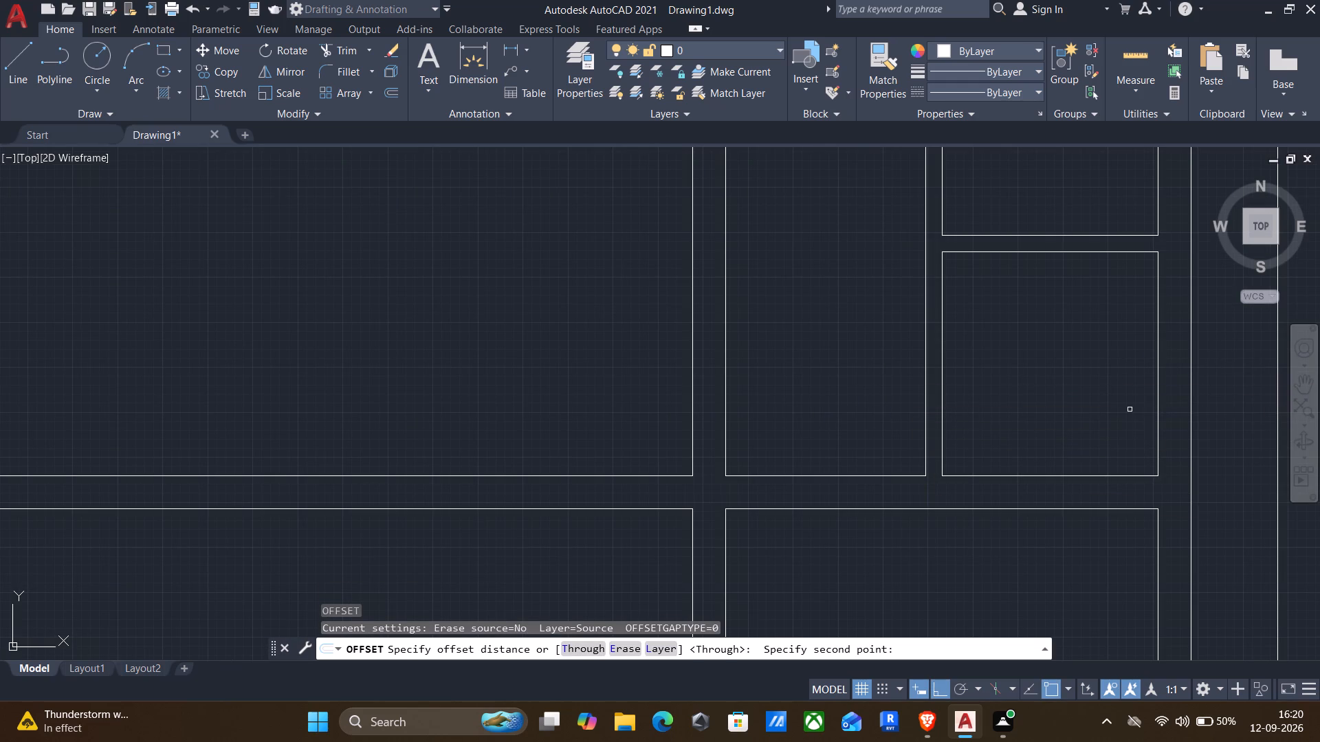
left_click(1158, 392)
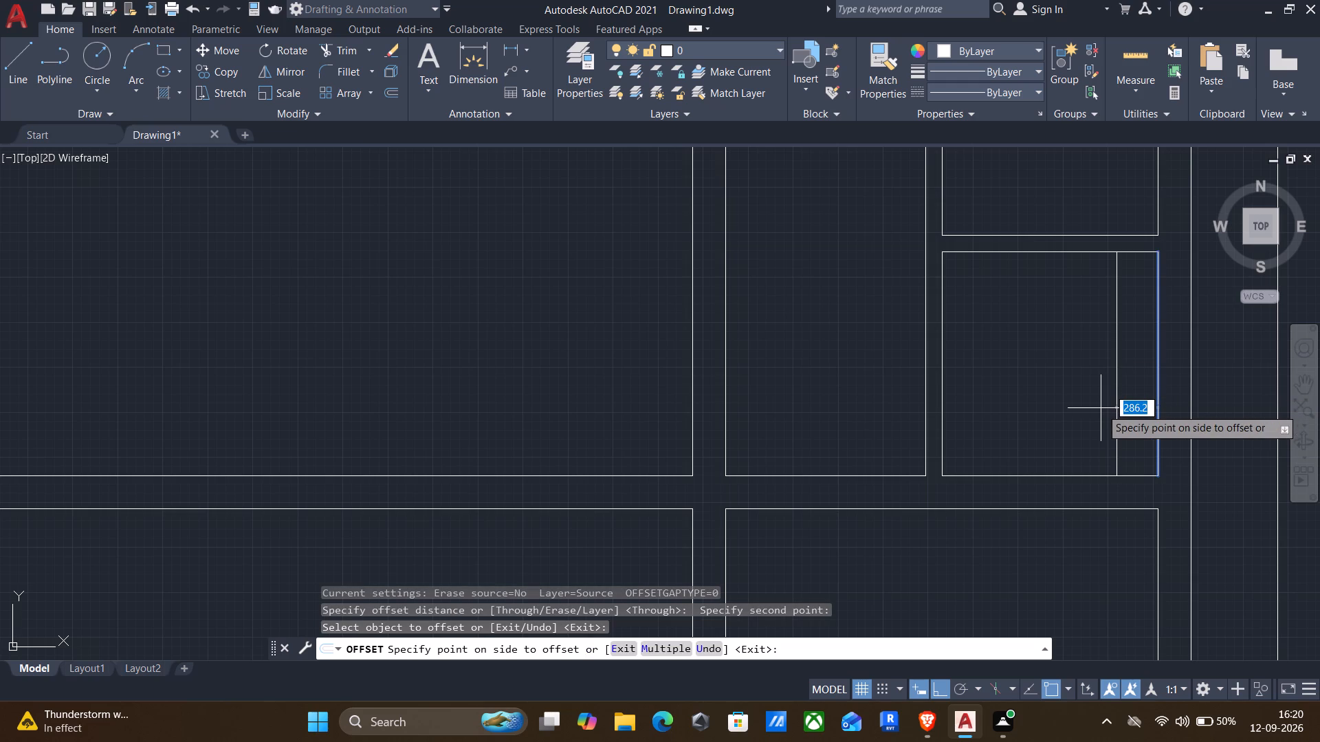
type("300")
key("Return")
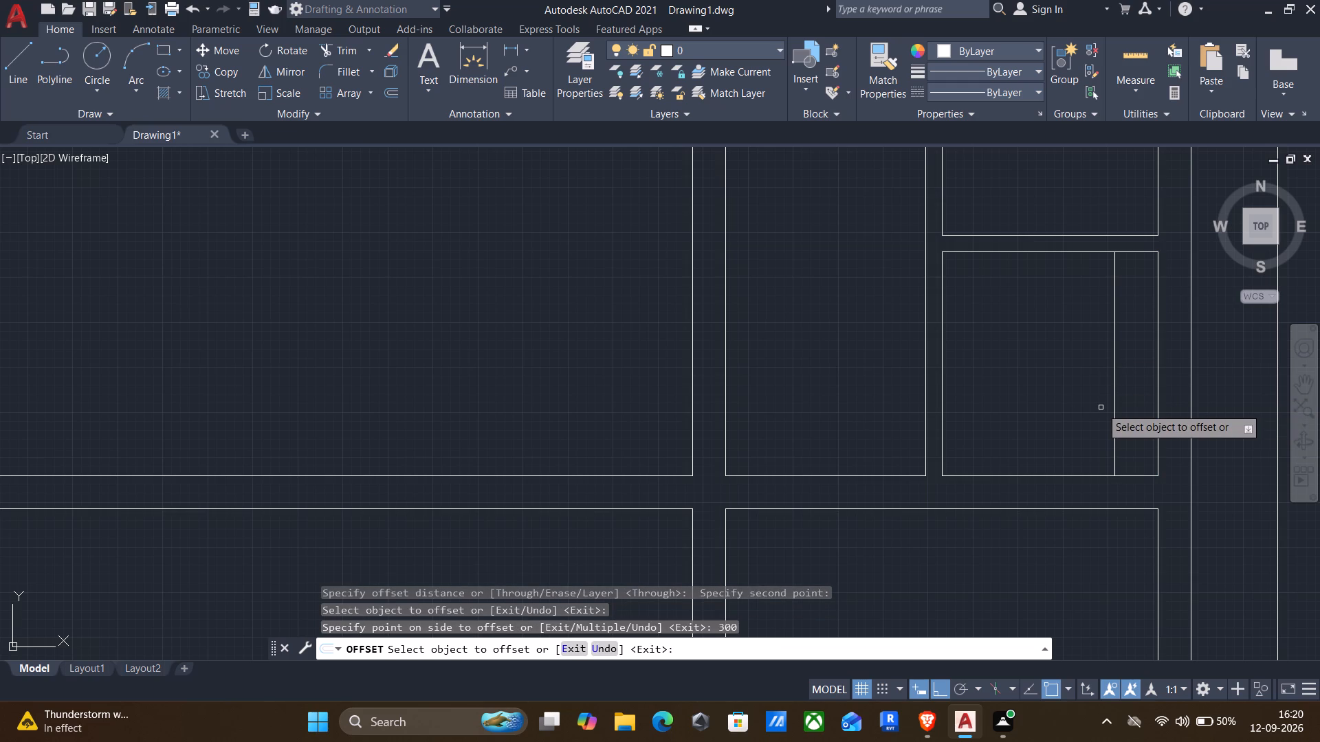
Offset the east line of the southernmost small east room 400 mm to the west.
left_click(1160, 376)
type("400")
key("Return")
key("Escape")
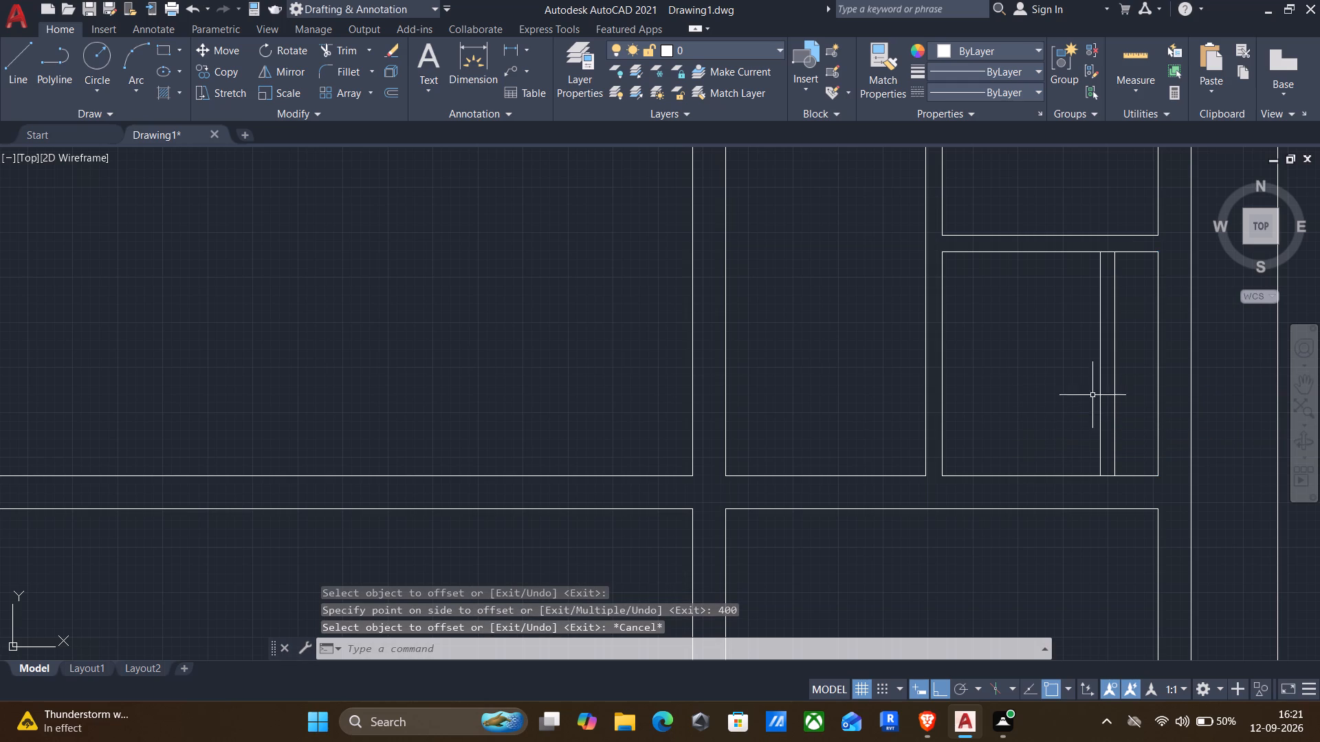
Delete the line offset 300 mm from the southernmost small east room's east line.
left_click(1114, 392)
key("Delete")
Draw a short line across the vertical partition from the northeast room's southwest corner to the partition's west line.
scroll(1160, 464, "down", 1)
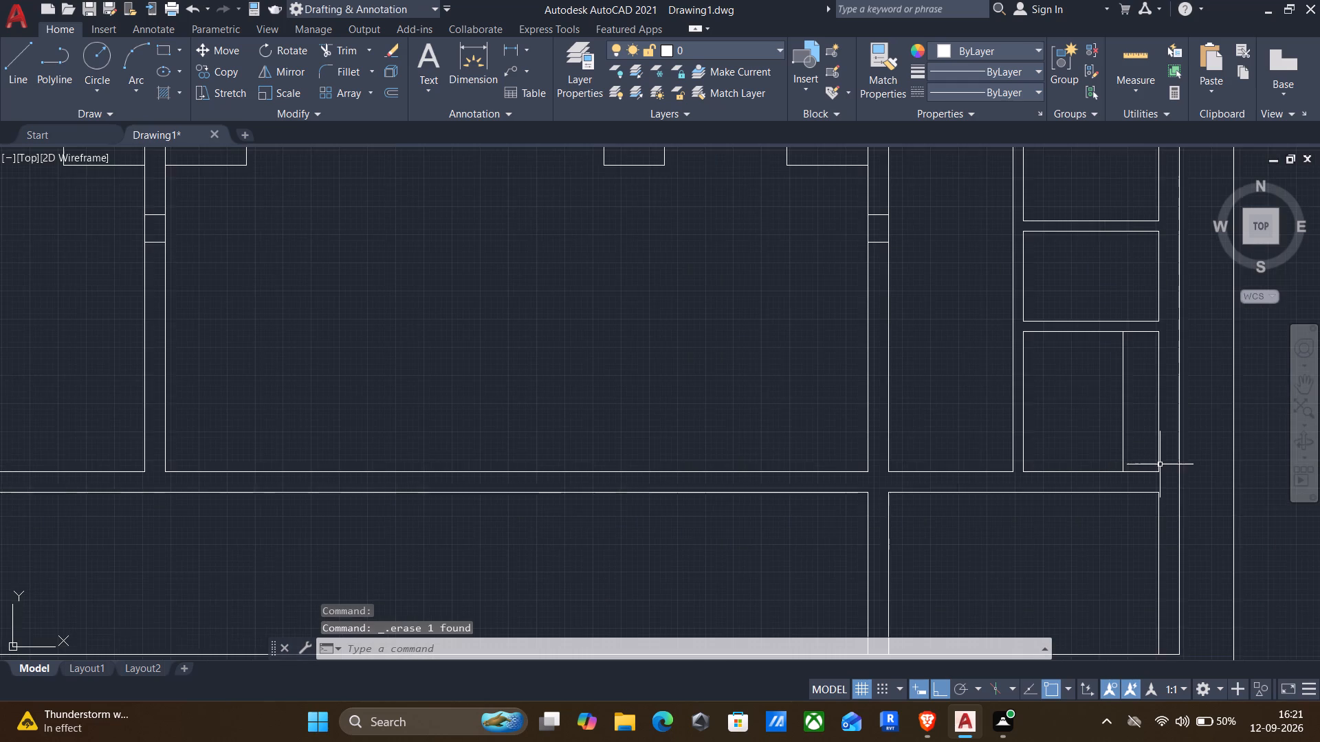
middle_click_drag(1155, 466, 1048, 488)
middle_click_drag(1045, 458, 991, 466)
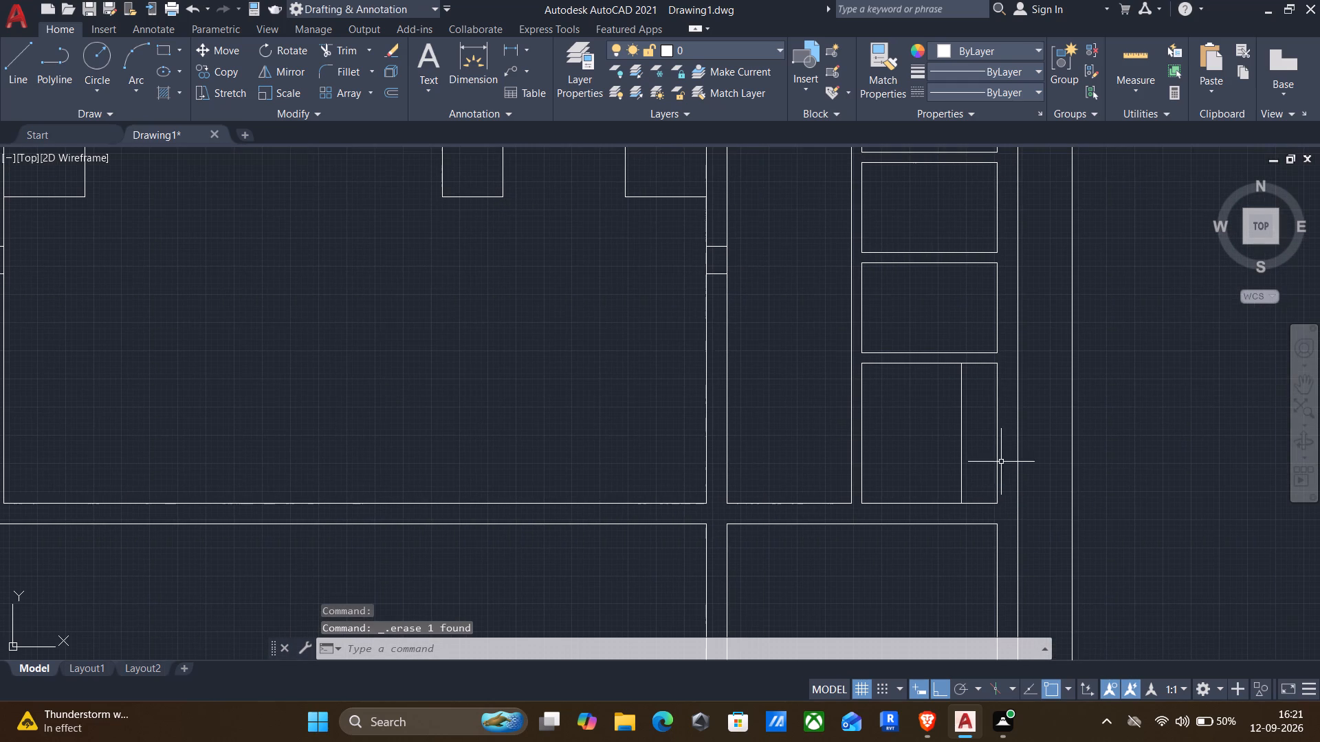
middle_click_drag(914, 303, 906, 311)
middle_click_drag(908, 313, 879, 371)
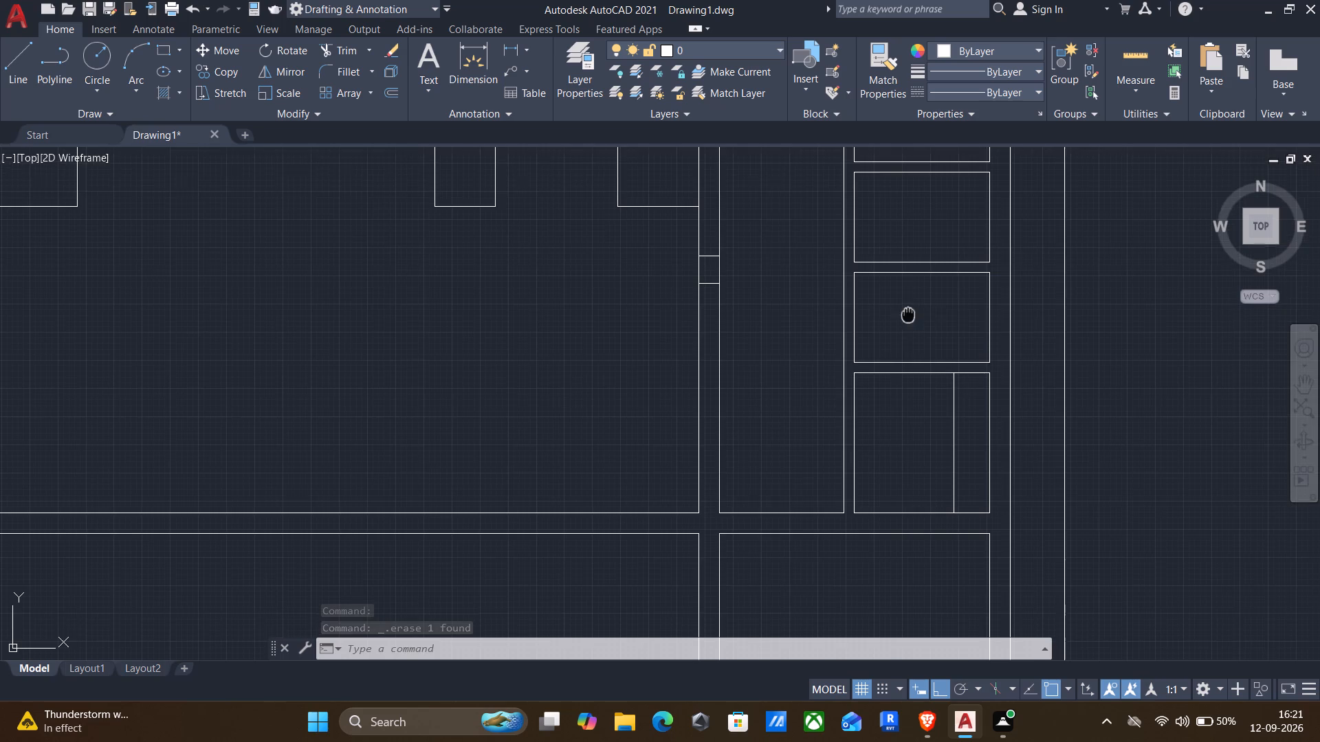
middle_click_drag(879, 371, 979, 491)
key("l")
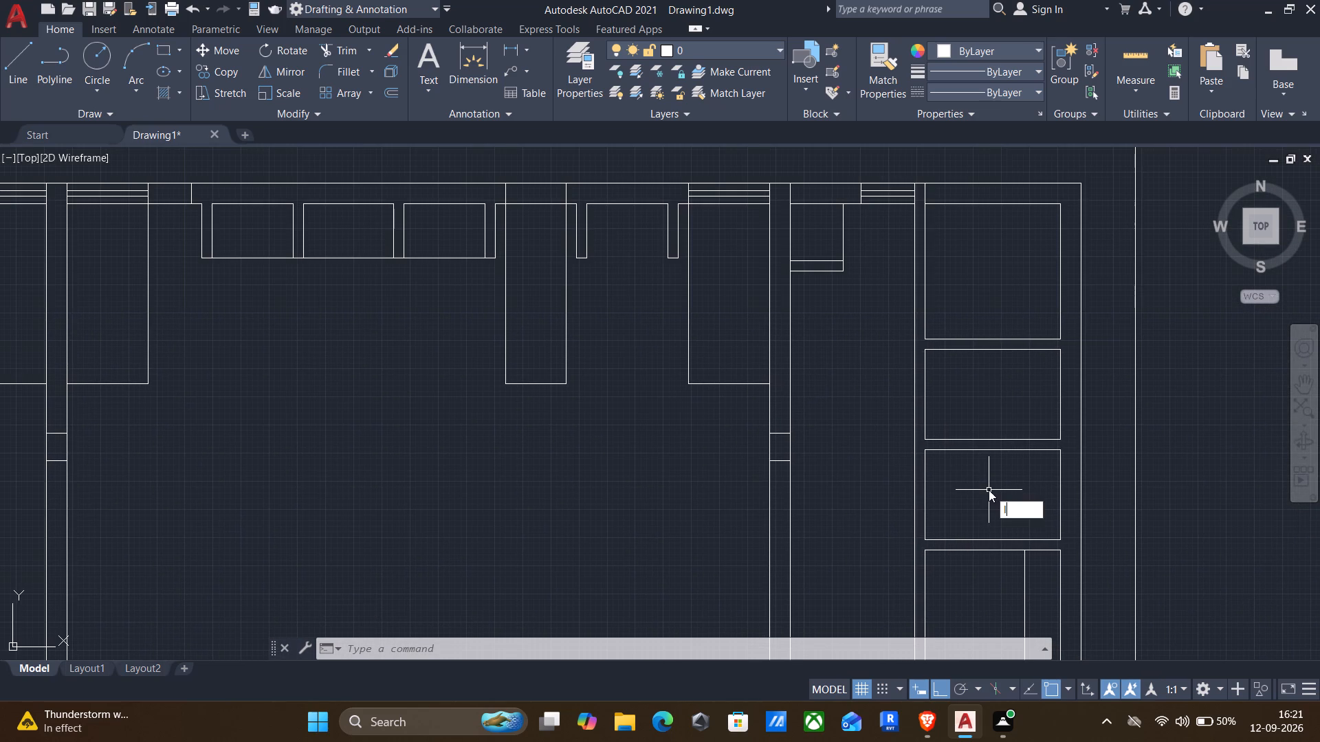
key("Return")
scroll(934, 342, "up", 2)
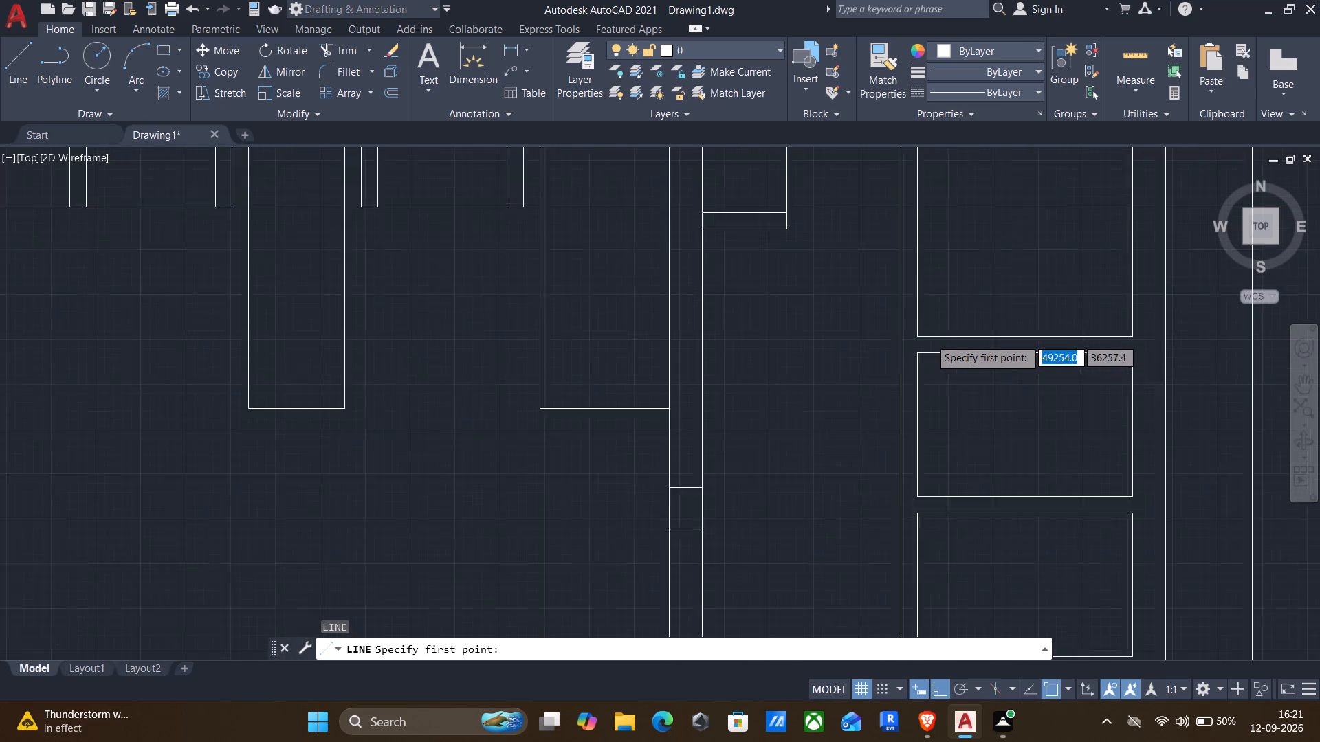
left_click(909, 337)
left_click(879, 343)
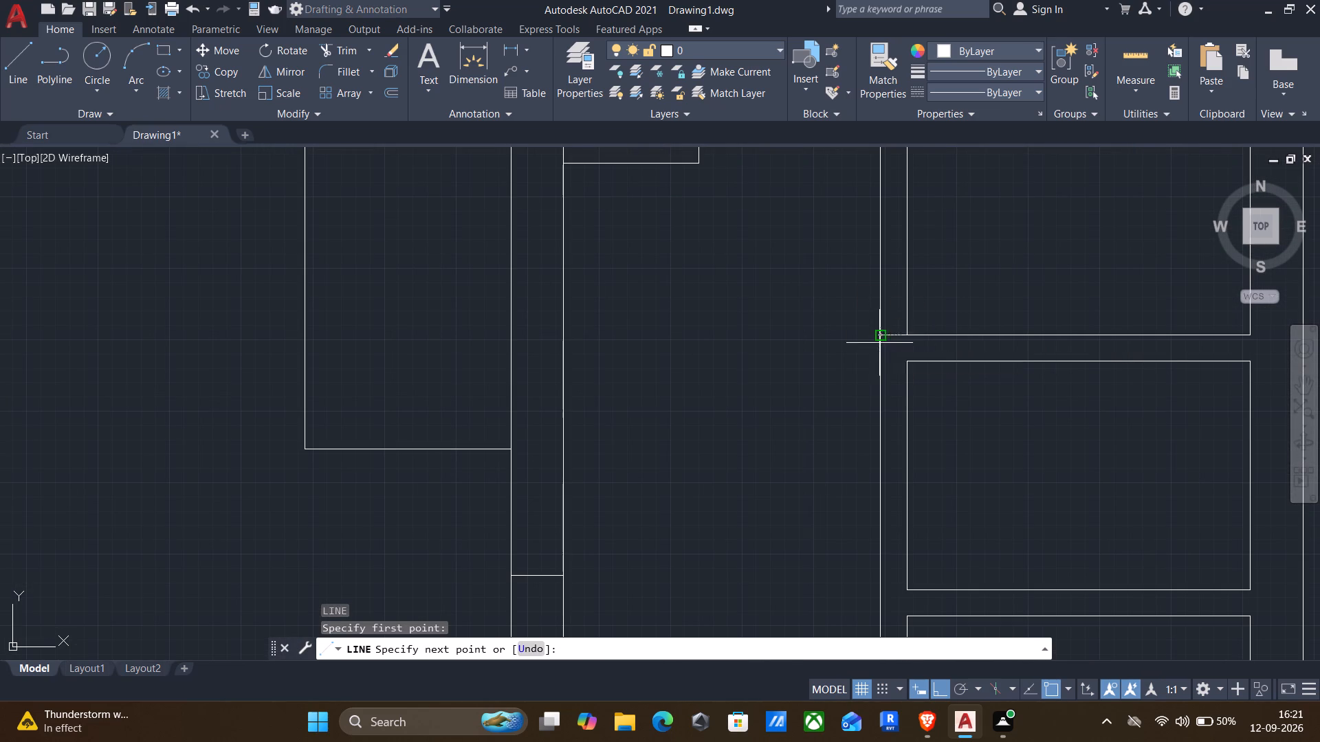
key("Return")
Draw a short line across the vertical partition from the second small east room's southwest corner to the partition's west line.
middle_click_drag(943, 509, 1009, 372)
middle_click_drag(982, 473, 1024, 383)
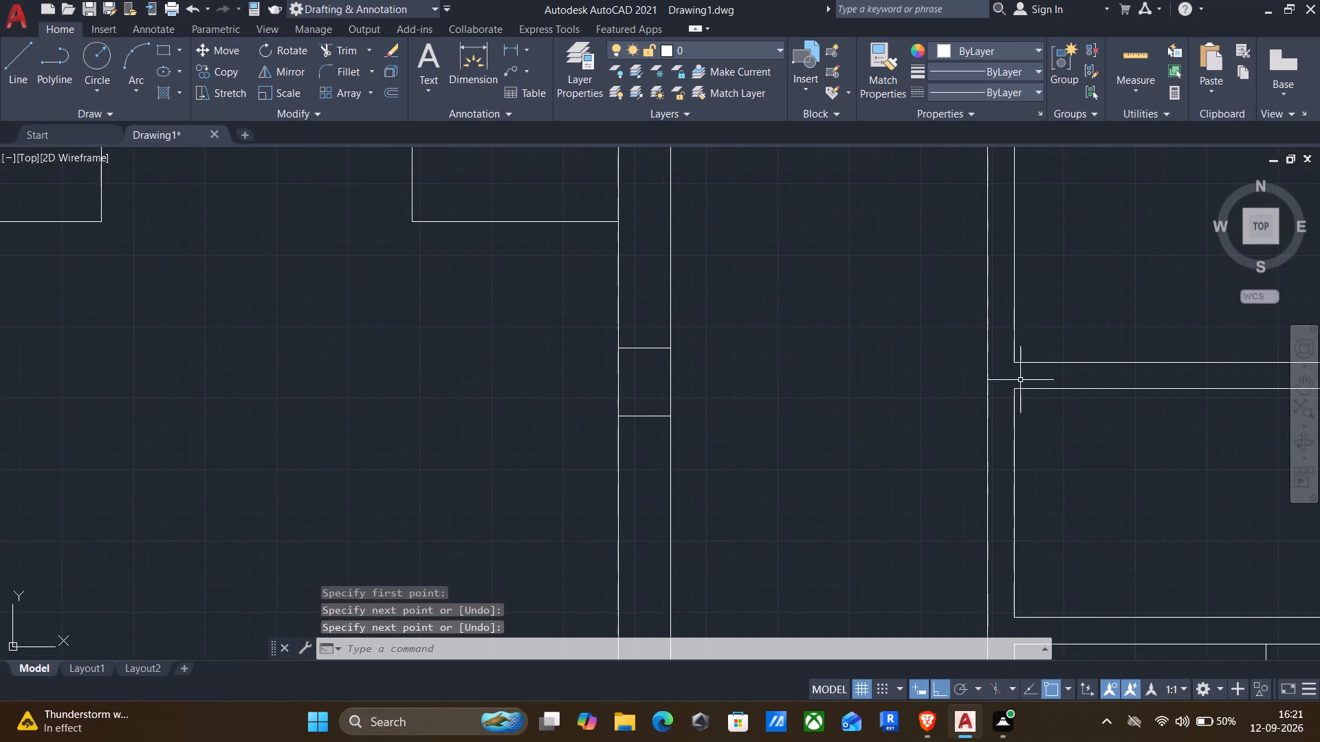
middle_click_drag(1015, 400, 957, 428)
scroll(977, 416, "down", 1)
middle_click_drag(978, 427, 933, 451)
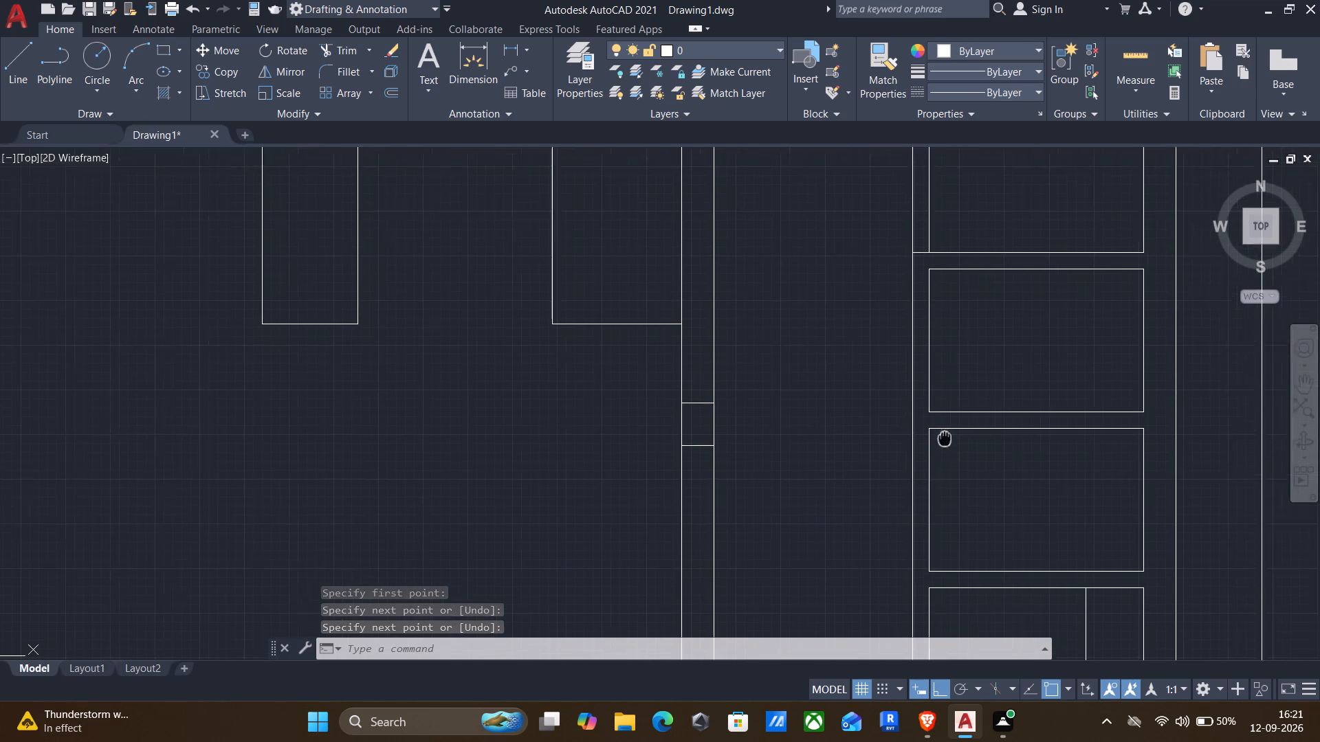
middle_click_drag(933, 451, 923, 477)
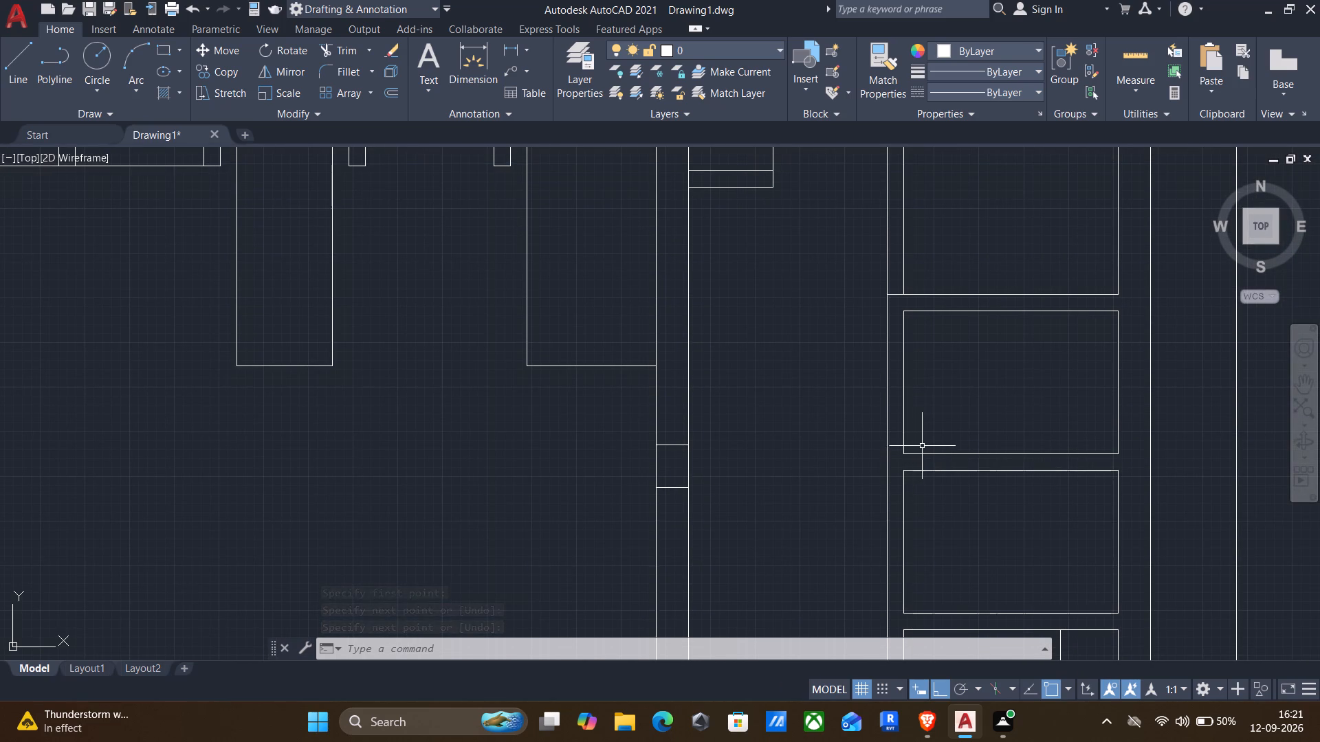
key("Return")
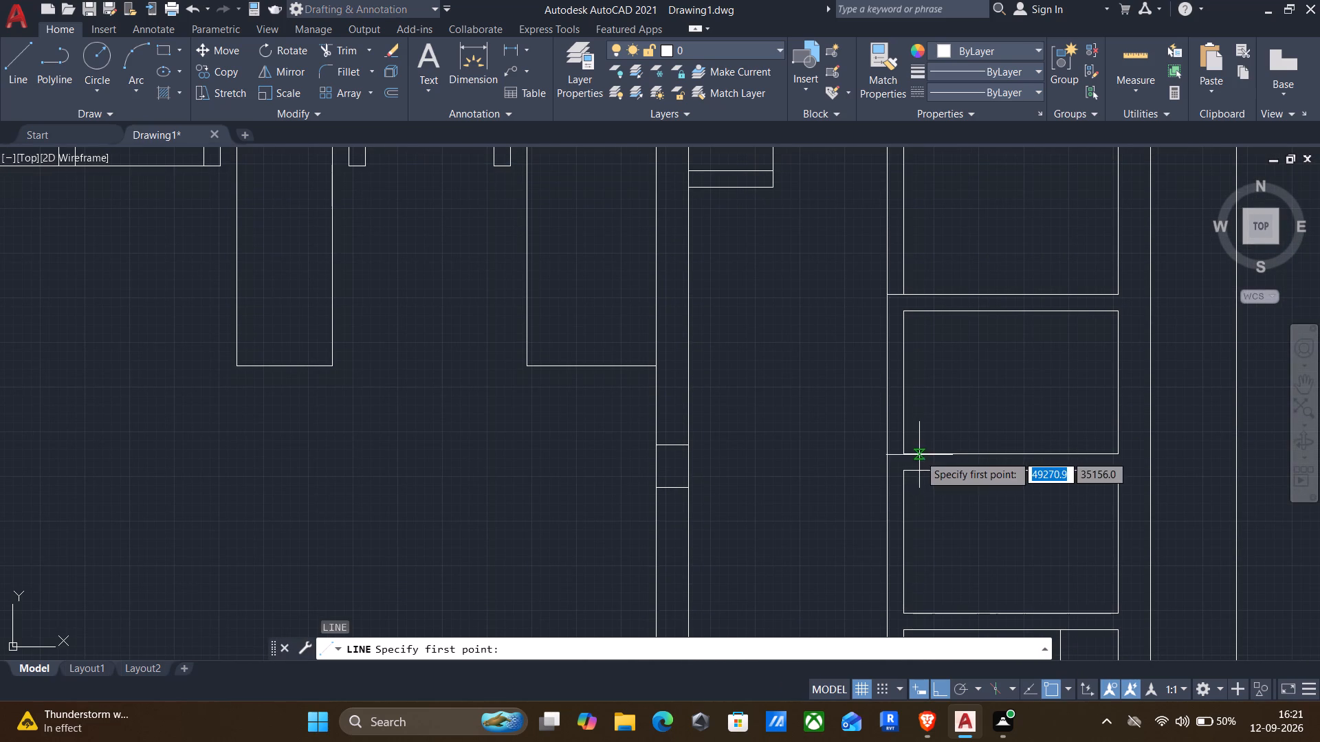
left_click(902, 458)
left_click(885, 462)
key("Return")
Draw a short line across the vertical partition from the third small east room's northwest corner to the partition's west line.
middle_click_drag(1011, 548, 1011, 543)
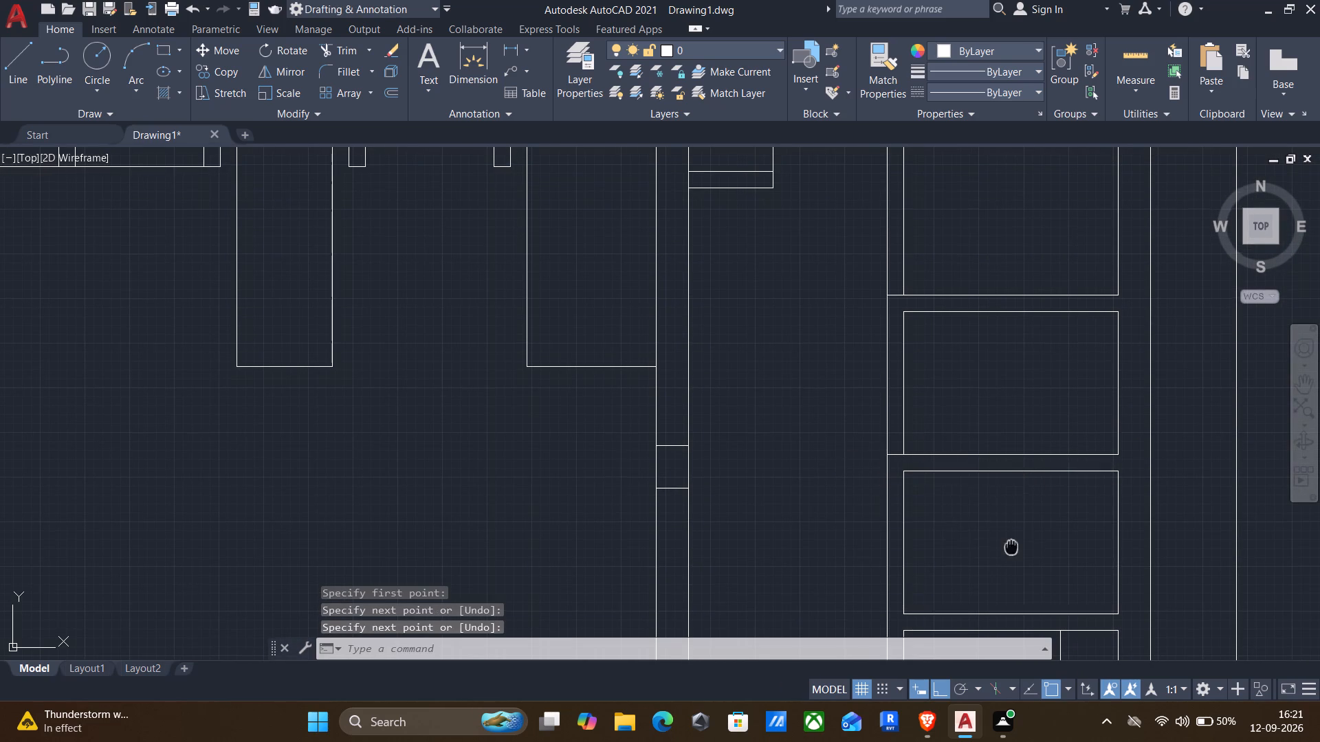
middle_click_drag(1011, 543, 1051, 385)
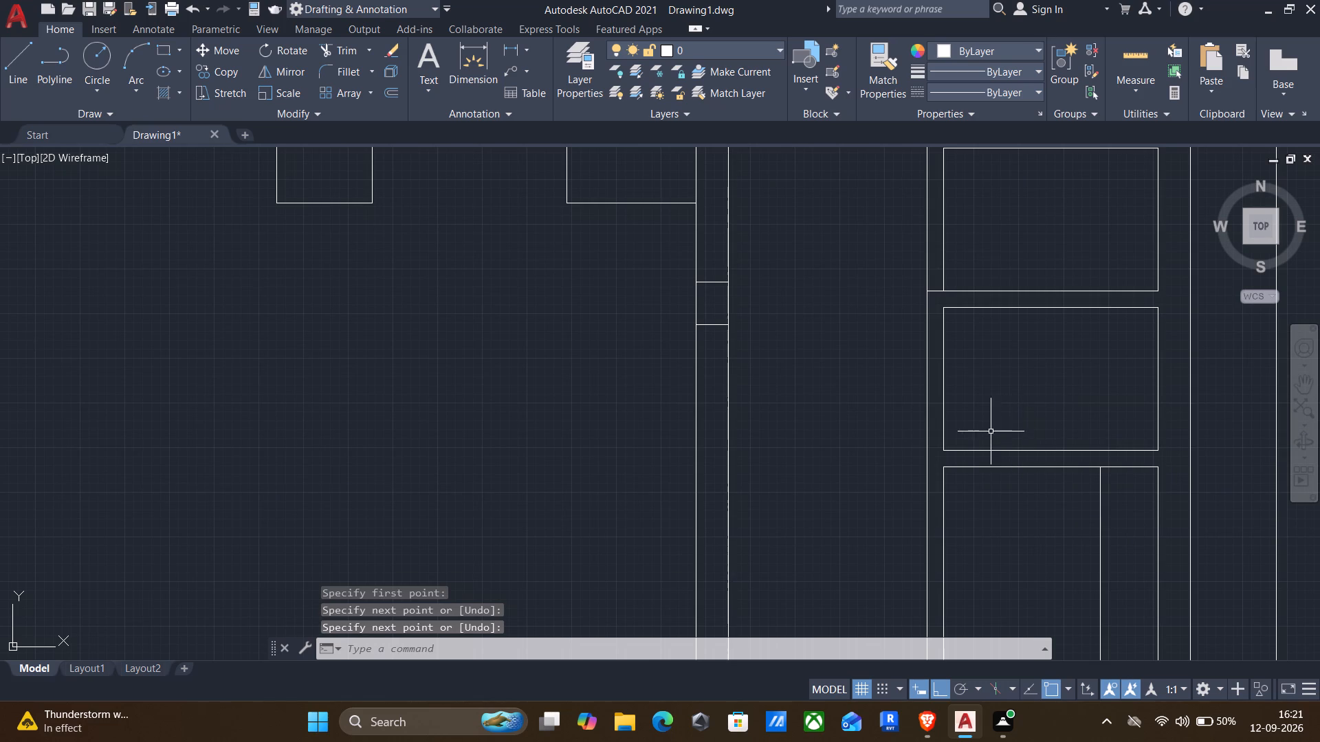
key("Return")
left_click(947, 307)
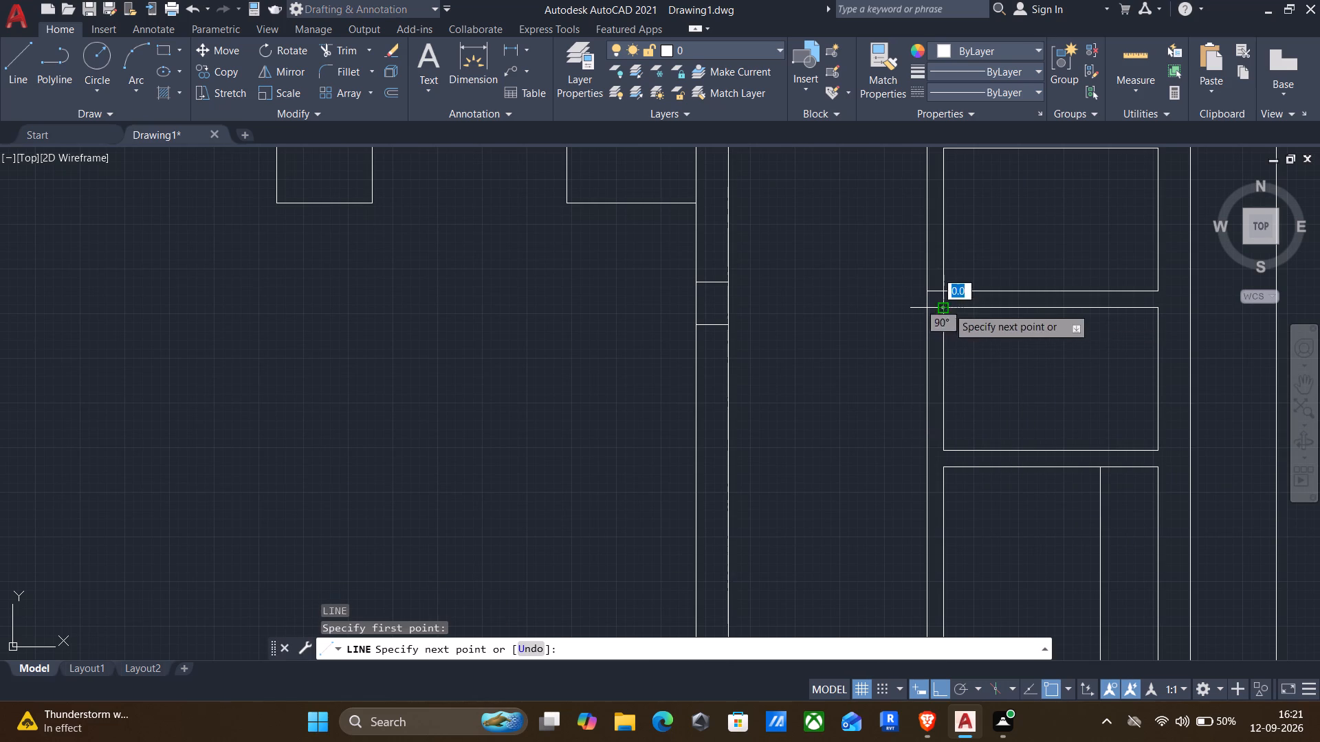
left_click(929, 308)
key("Return")
Offset the short line at the northeast room's southwest corner 750 mm to the north to mark a door opening.
middle_click_drag(1006, 389, 982, 446)
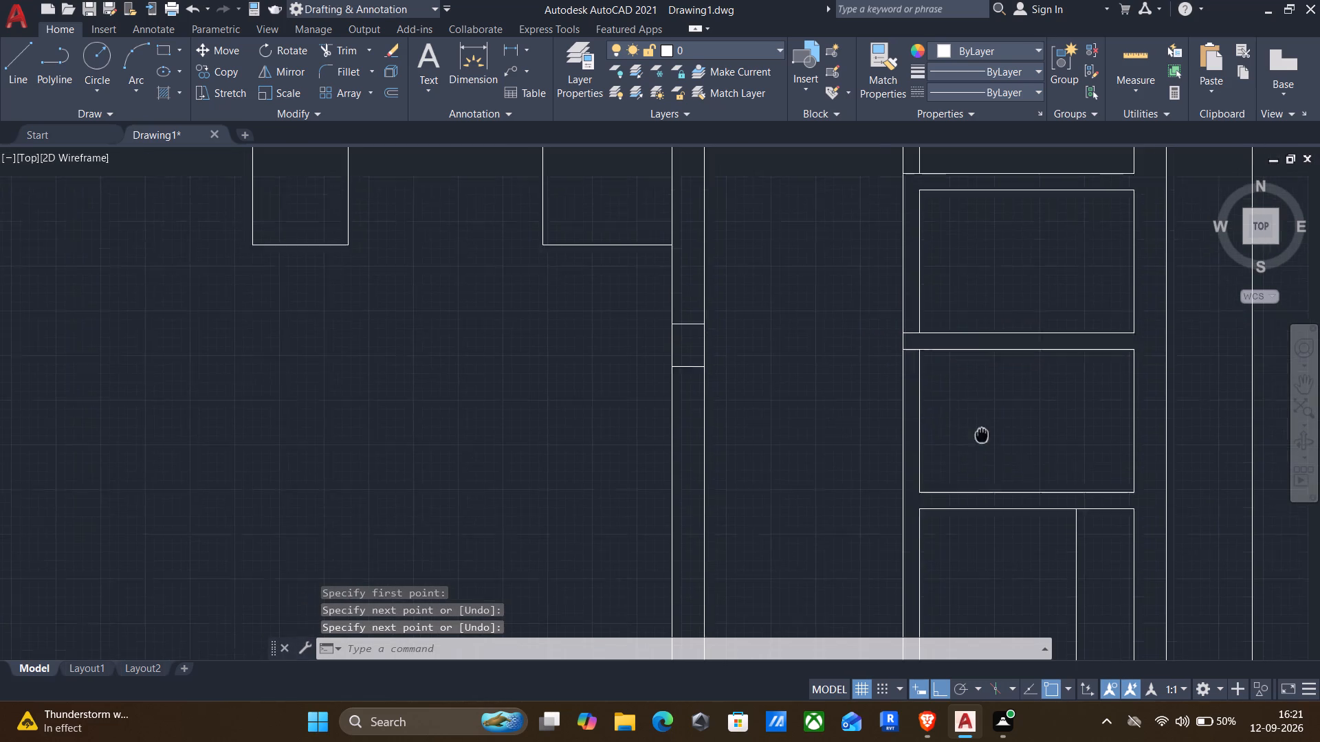
middle_click_drag(982, 446, 987, 480)
key("o")
key("Return")
middle_click_drag(958, 289, 945, 449)
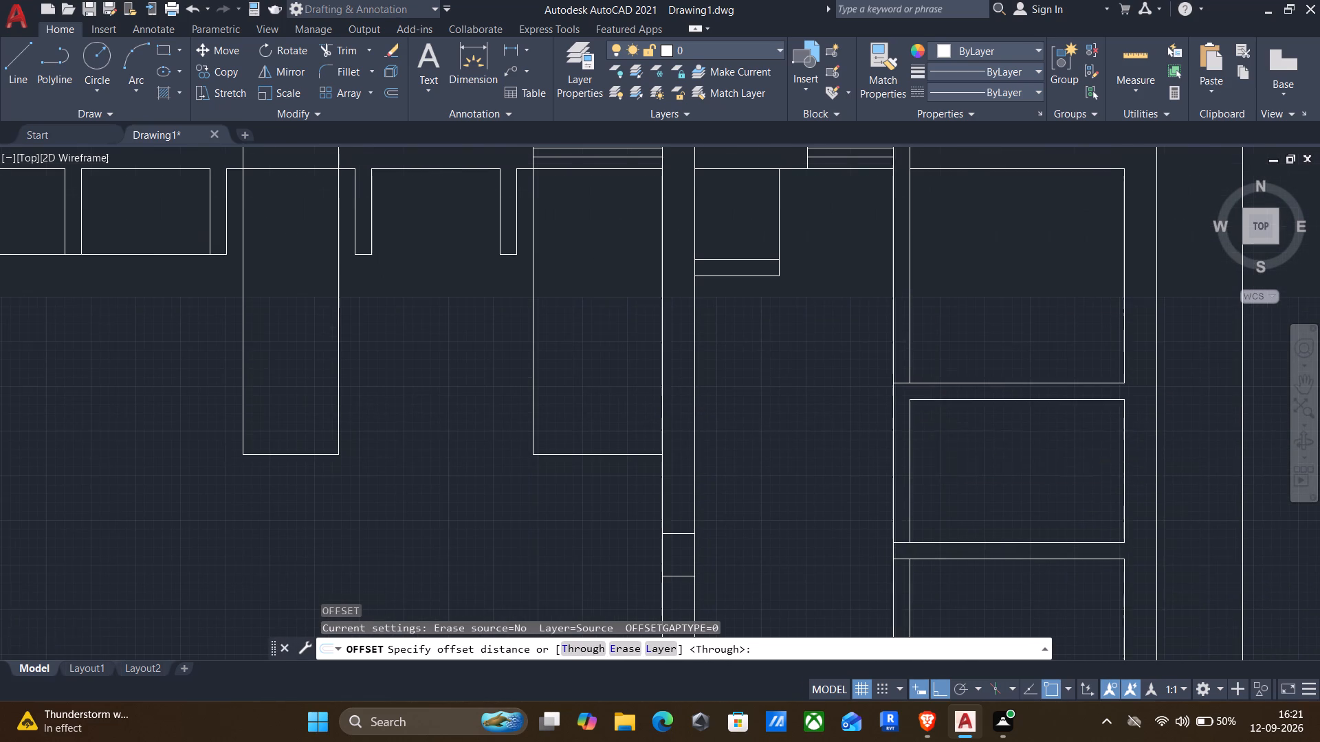
left_click(902, 385)
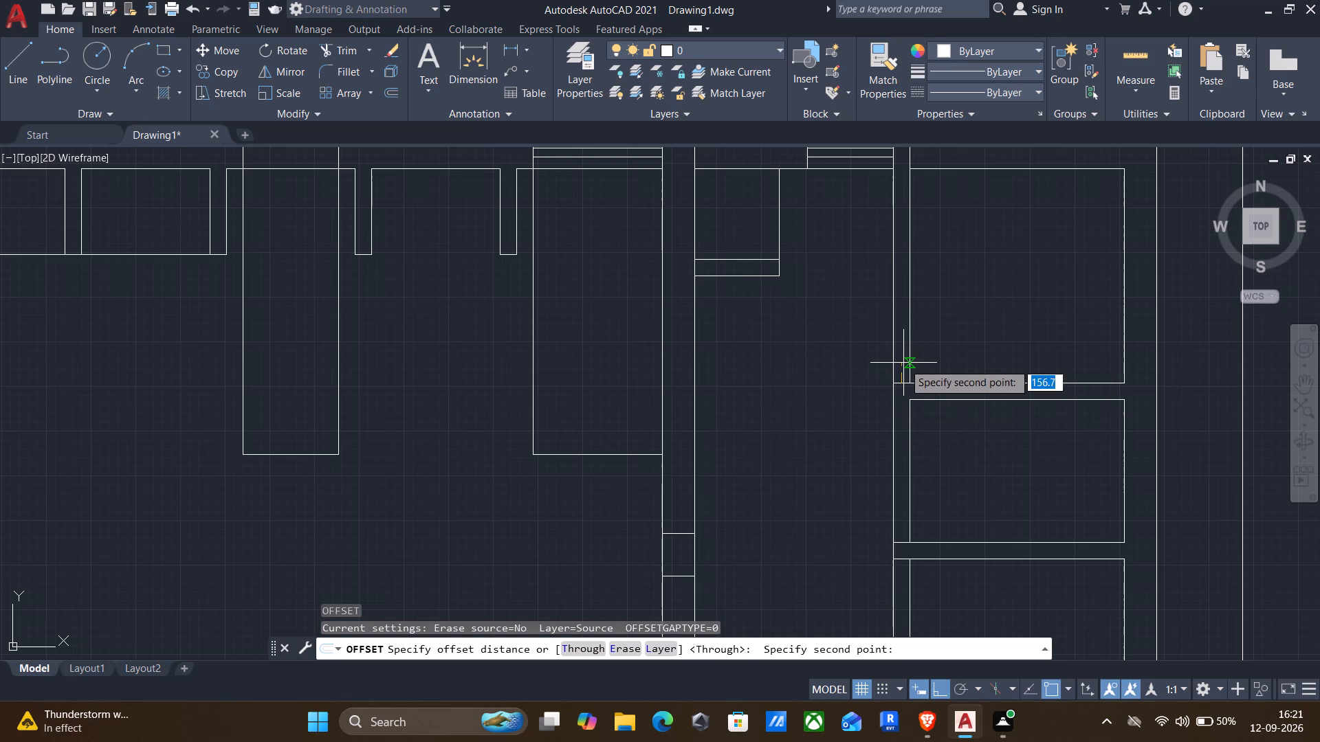
left_click(903, 368)
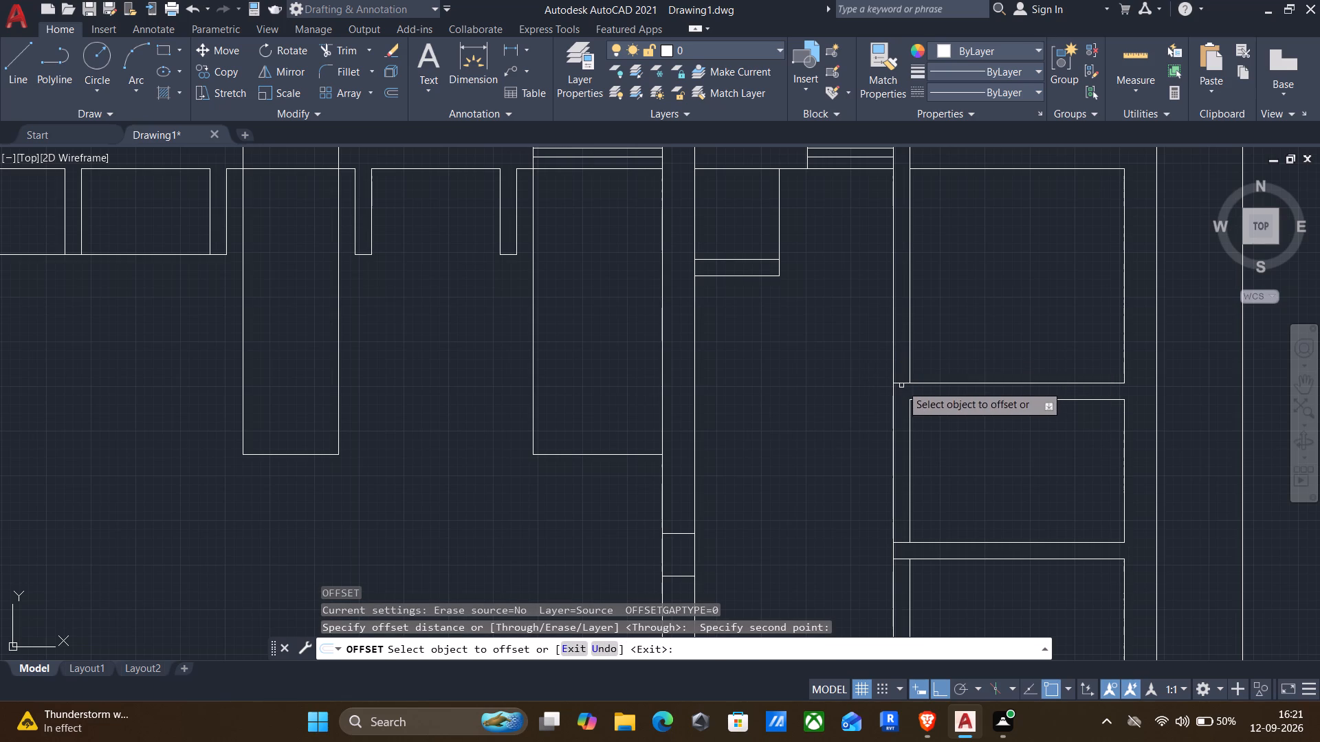
left_click(901, 383)
type("750")
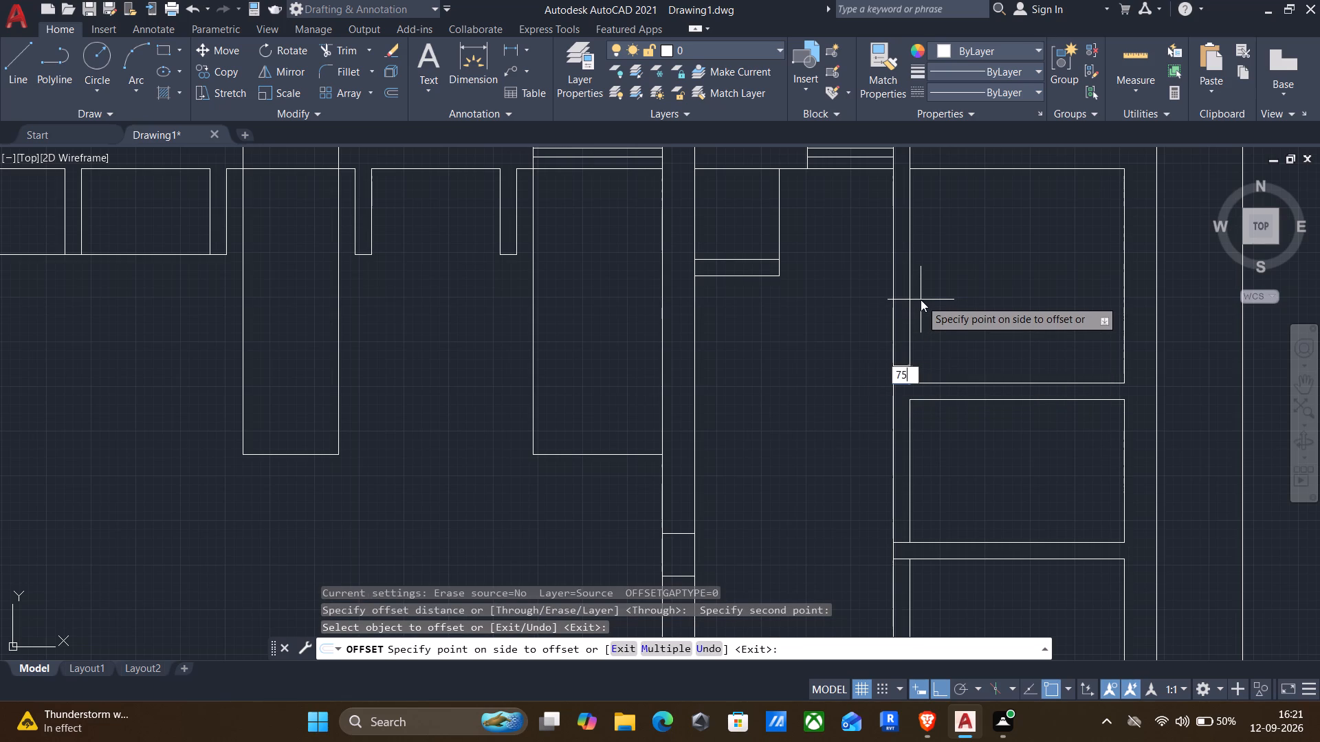
key("Return")
Offset the short line at the second small east room's southwest corner 750 mm to the north.
middle_click_drag(912, 483, 973, 383)
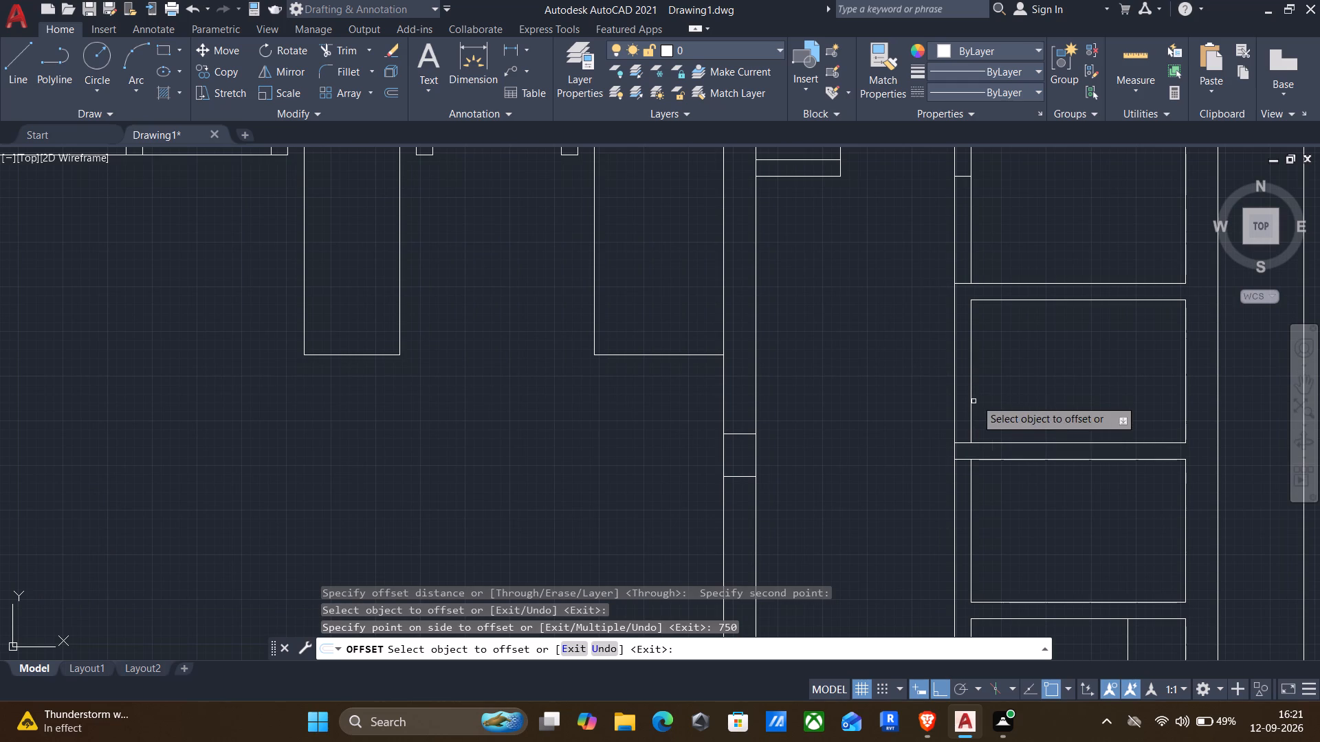
scroll(976, 362, "down", 1)
scroll(976, 411, "up", 2)
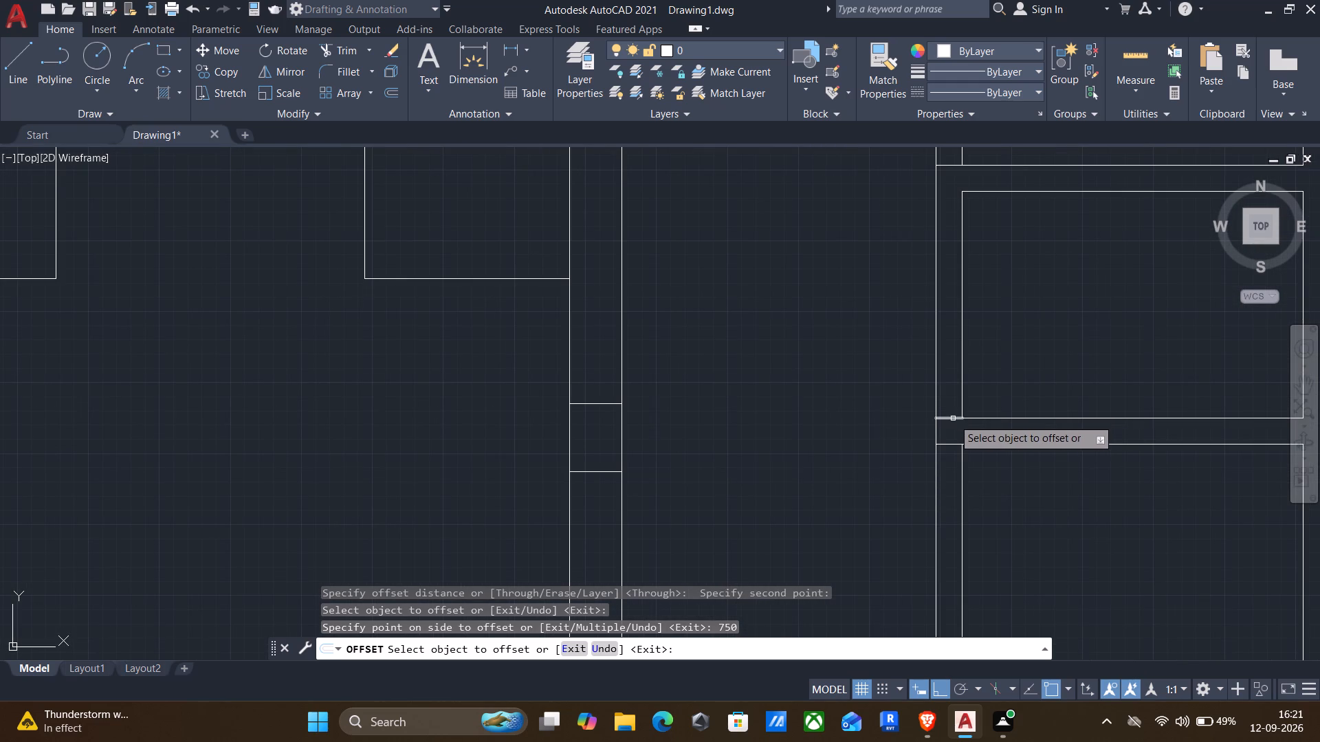
left_click(953, 418)
type("750")
key("Return")
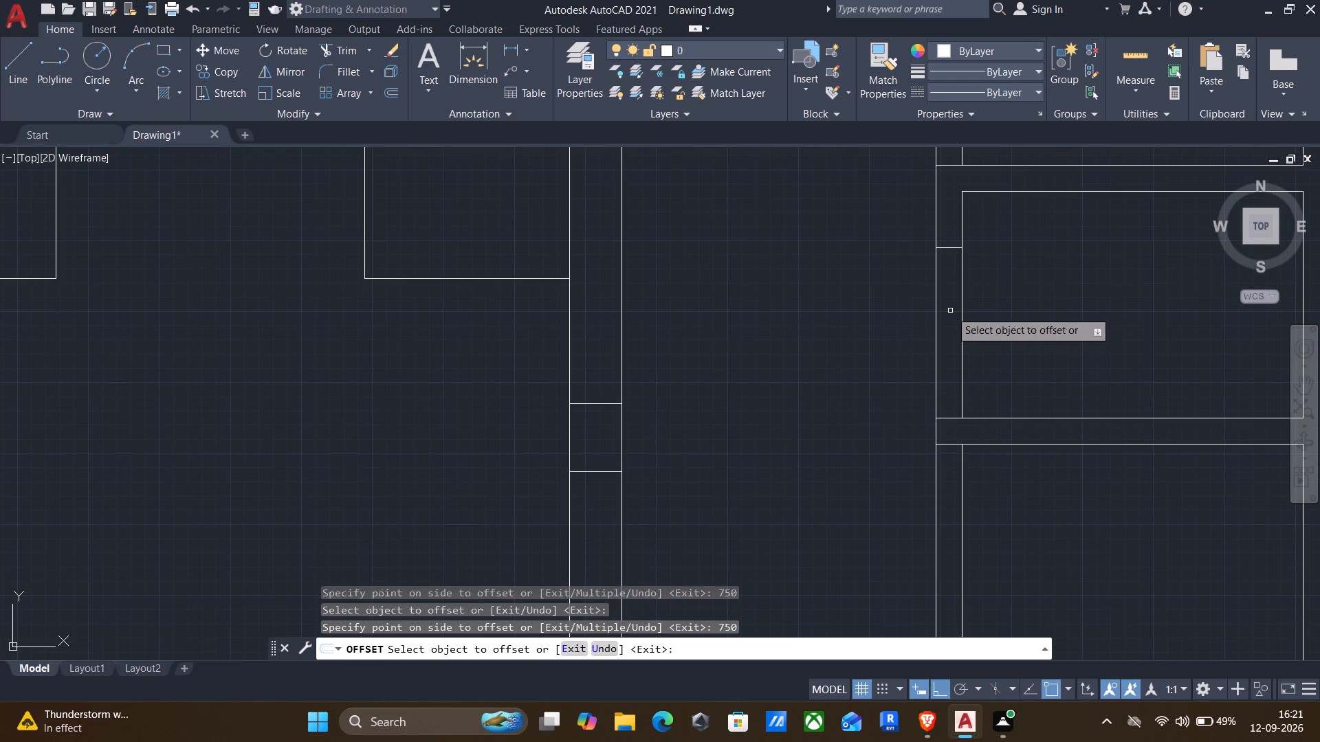
Offset the short line at the third small east room's northwest corner 750 mm to the south, and end the offsetting.
scroll(975, 435, "down", 1)
middle_click_drag(991, 468, 1048, 319)
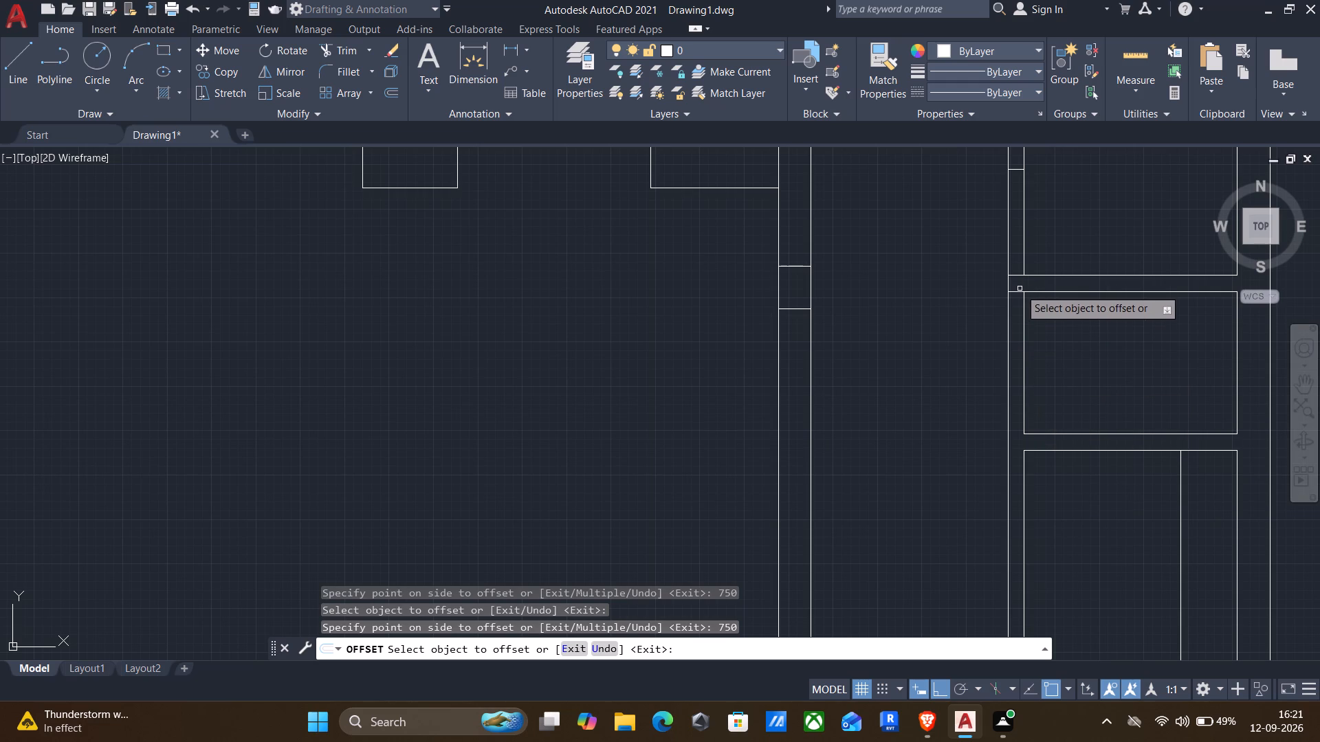
left_click(1017, 291)
type("750")
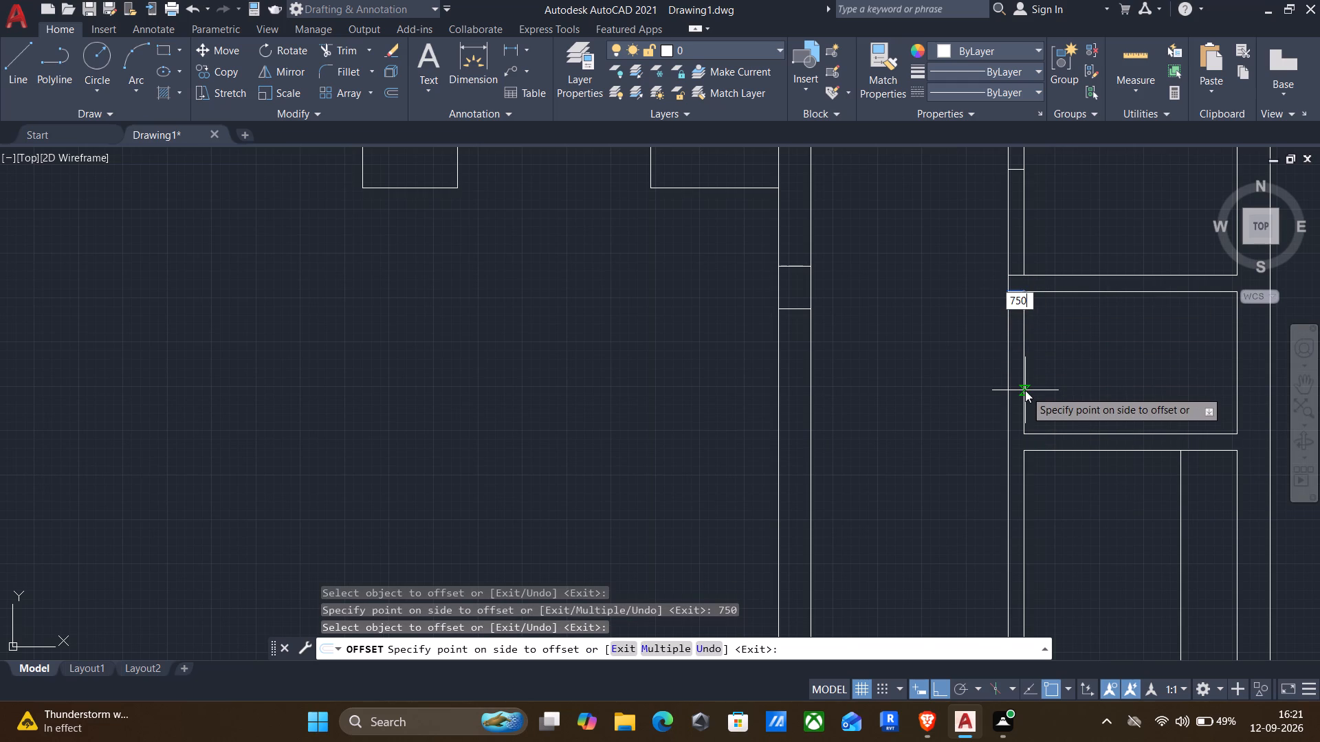
key("Return")
key("Escape")
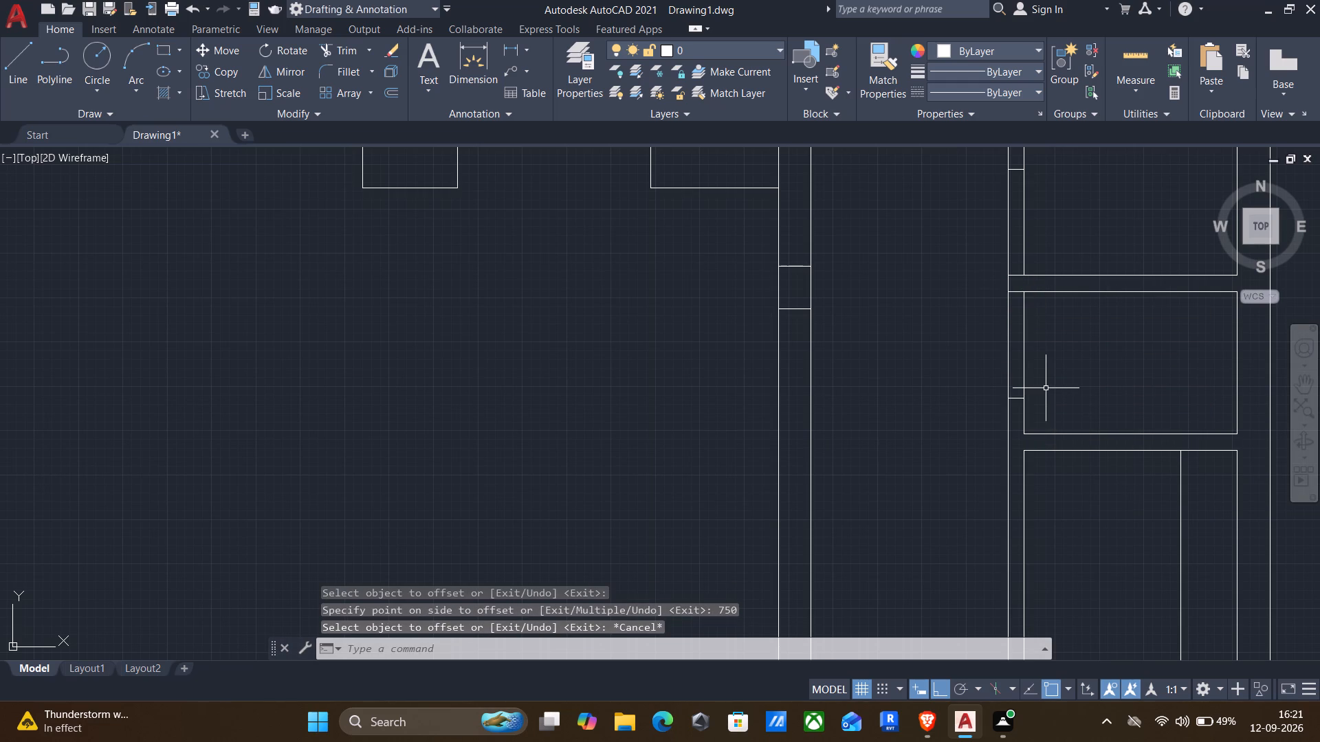
Trim both lines of the vertical partition between the door marks at the third small, second small and northeast east rooms.
key("t")
key("r")
key("Return")
left_click_drag(1056, 361, 1046, 361)
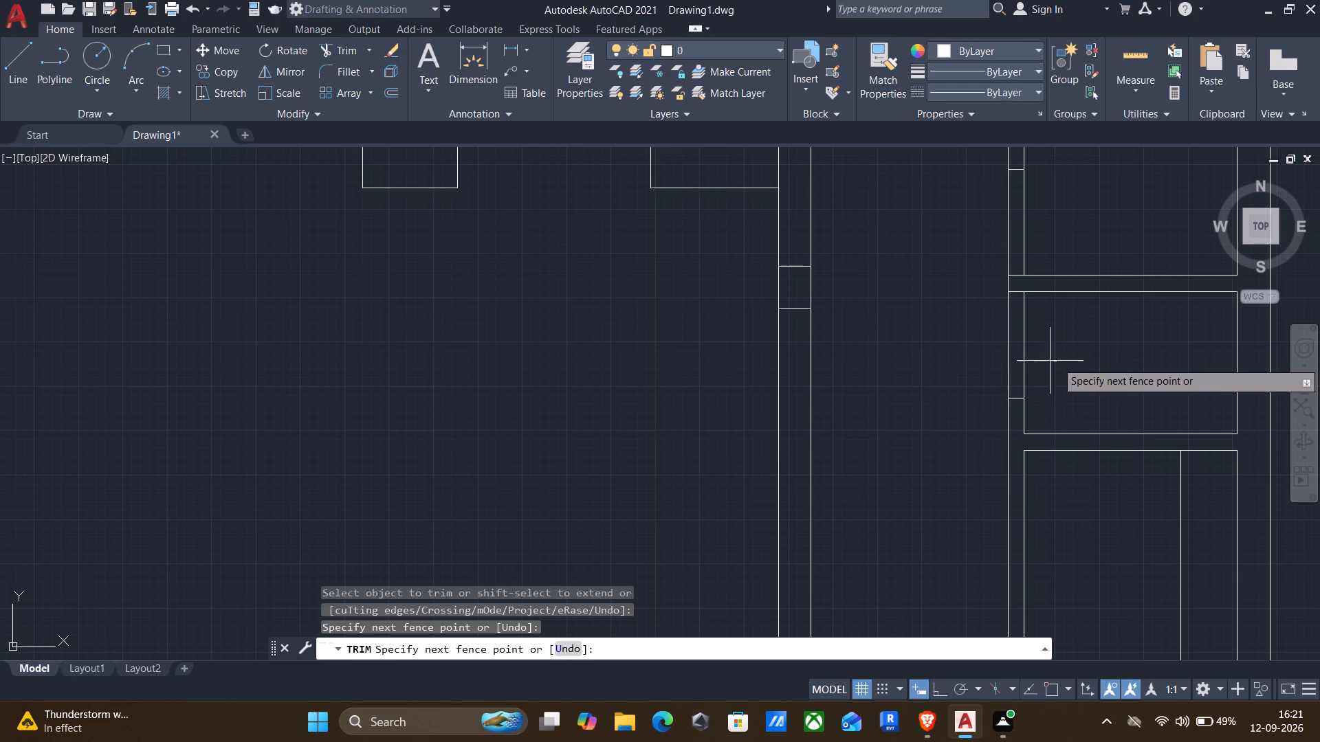
left_click_drag(1046, 361, 982, 373)
middle_click_drag(986, 338, 963, 443)
scroll(980, 342, "down", 1)
left_click_drag(1000, 366, 958, 381)
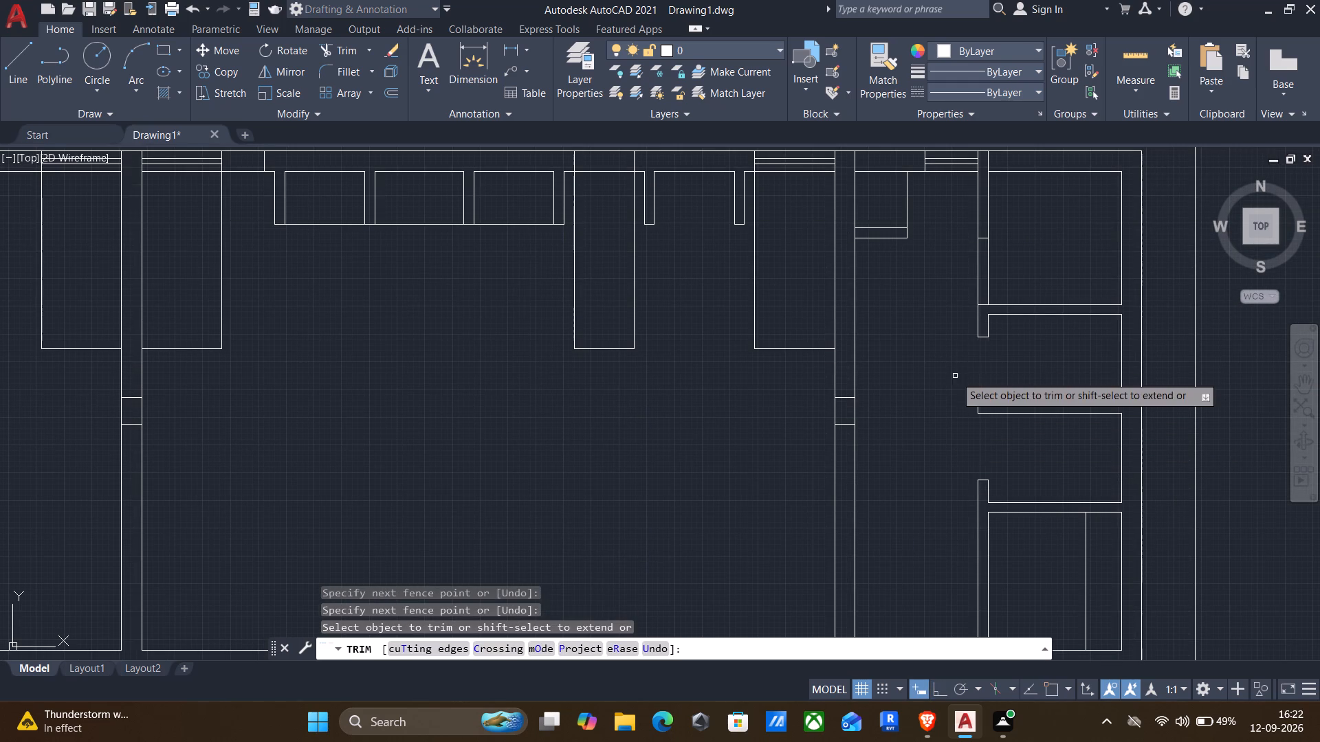
middle_click_drag(958, 372, 1021, 543)
left_click_drag(1077, 445, 973, 436)
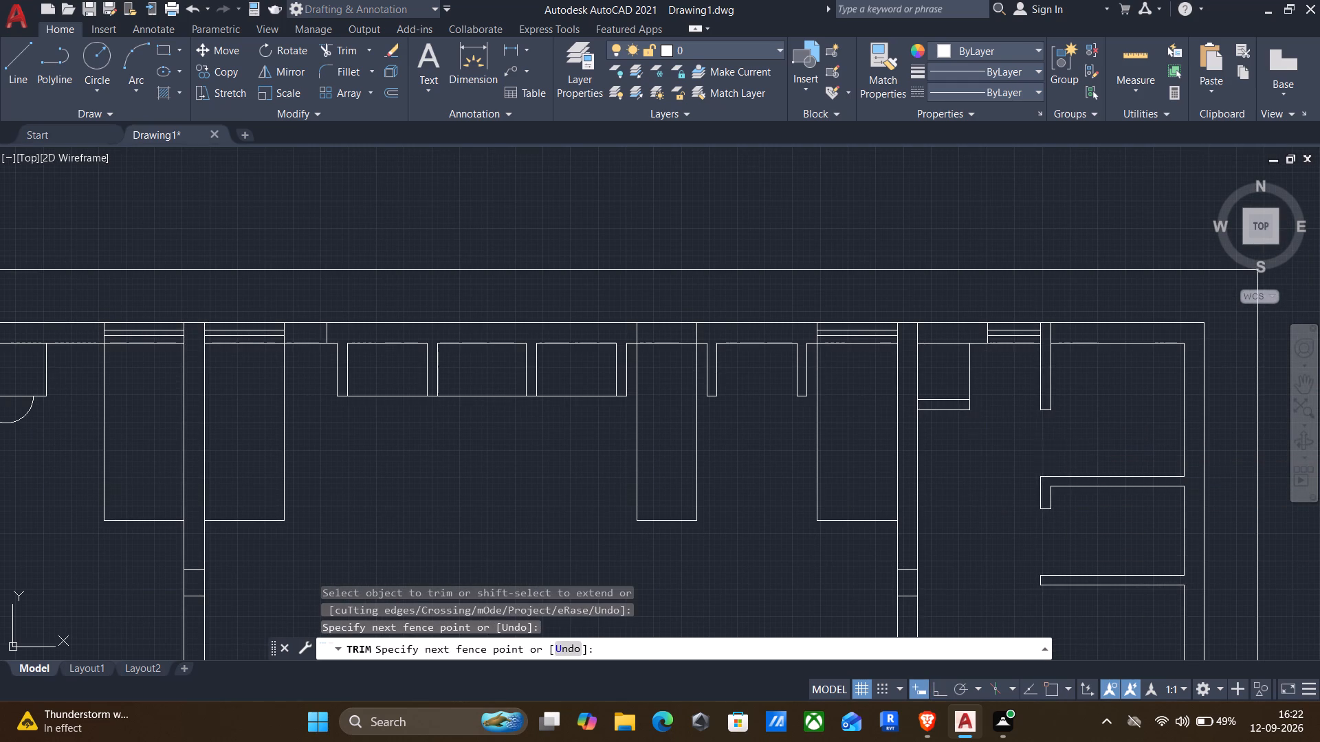
Trim the piece of the vertical partition's east line that crosses the north wall beside the window, and end the trimming.
scroll(1002, 462, "down", 1)
middle_click_drag(1010, 510, 1059, 412)
middle_click_drag(1057, 422, 1050, 425)
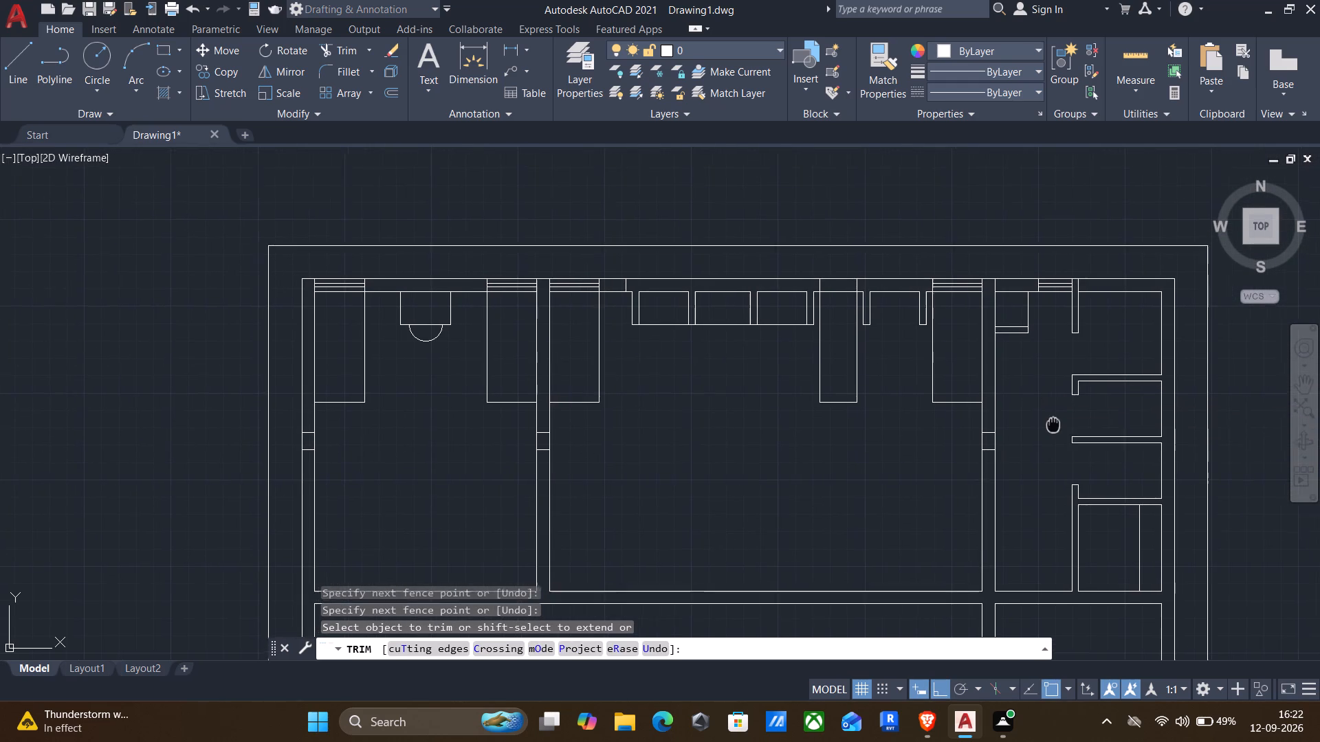
middle_click_drag(1050, 425, 1030, 509)
scroll(1075, 393, "up", 3)
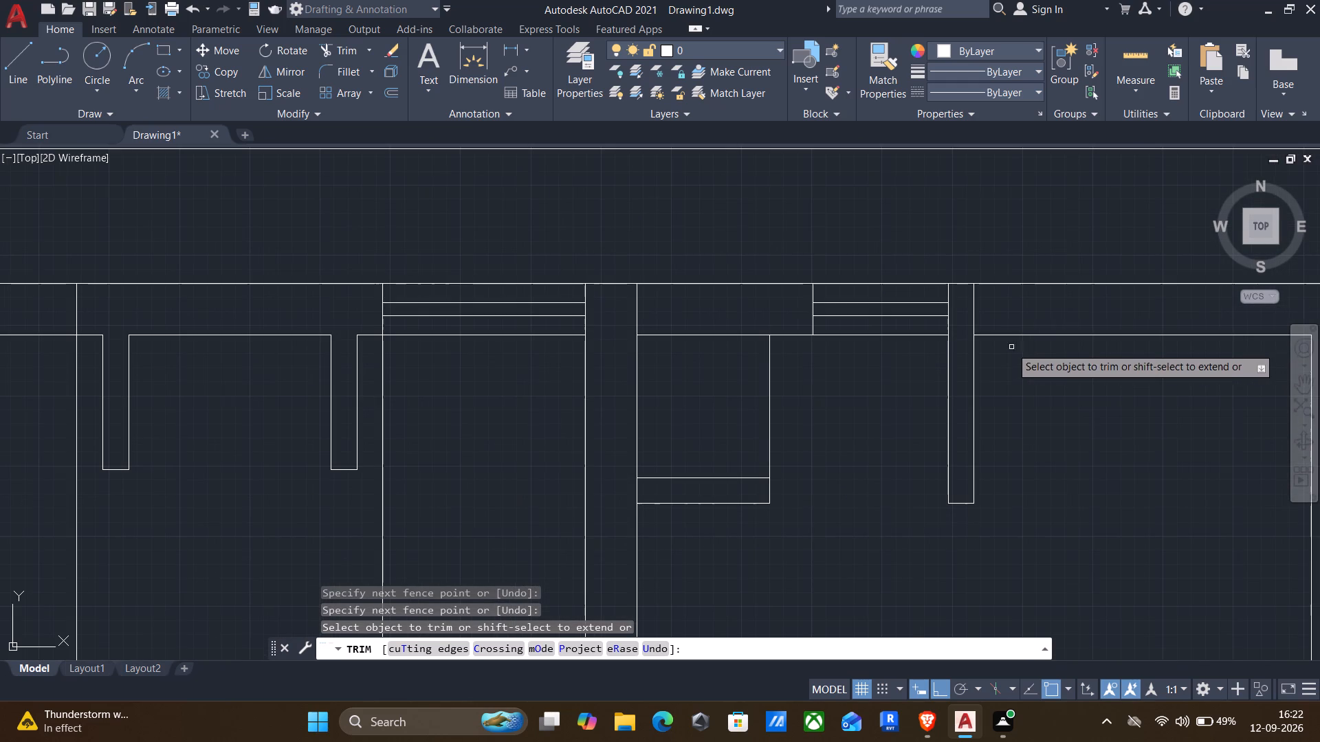
left_click(975, 313)
scroll(994, 336, "down", 2)
middle_click_drag(998, 431, 1037, 359)
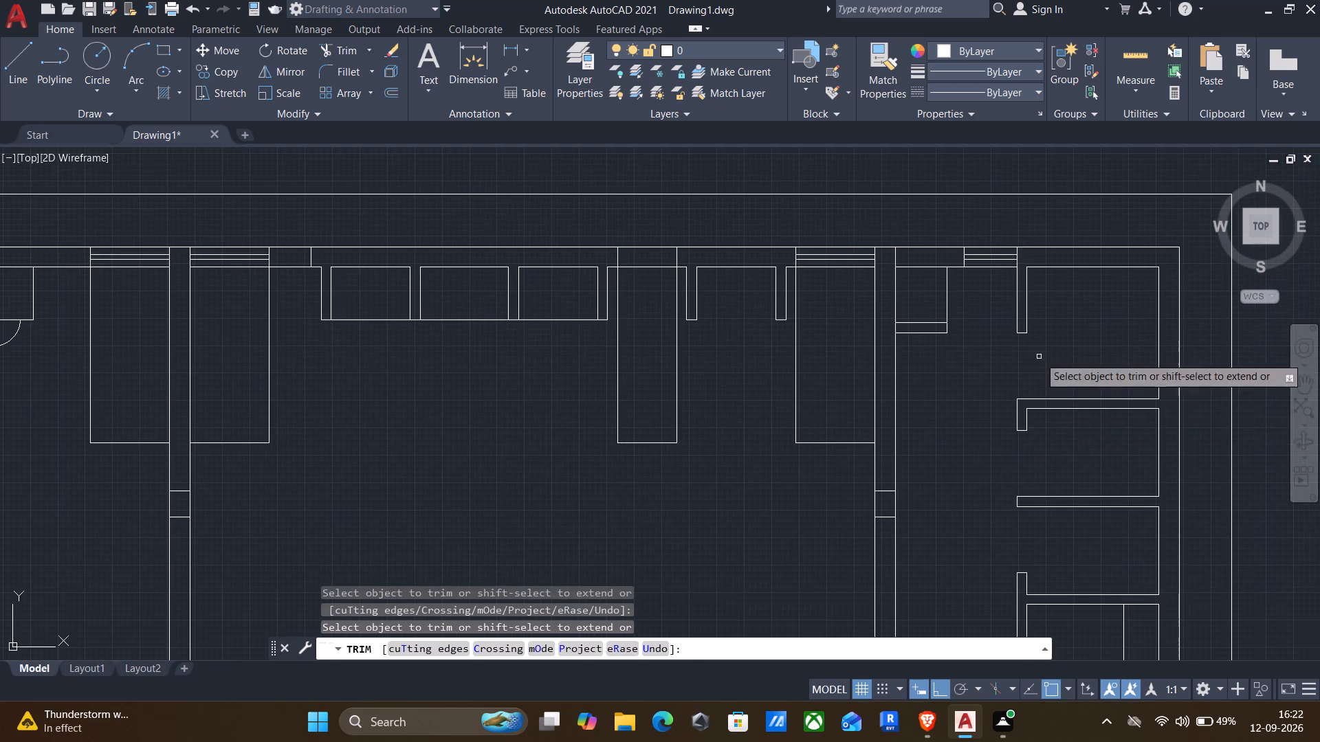
middle_click_drag(1093, 493, 1128, 334)
middle_click_drag(1114, 520, 1114, 521)
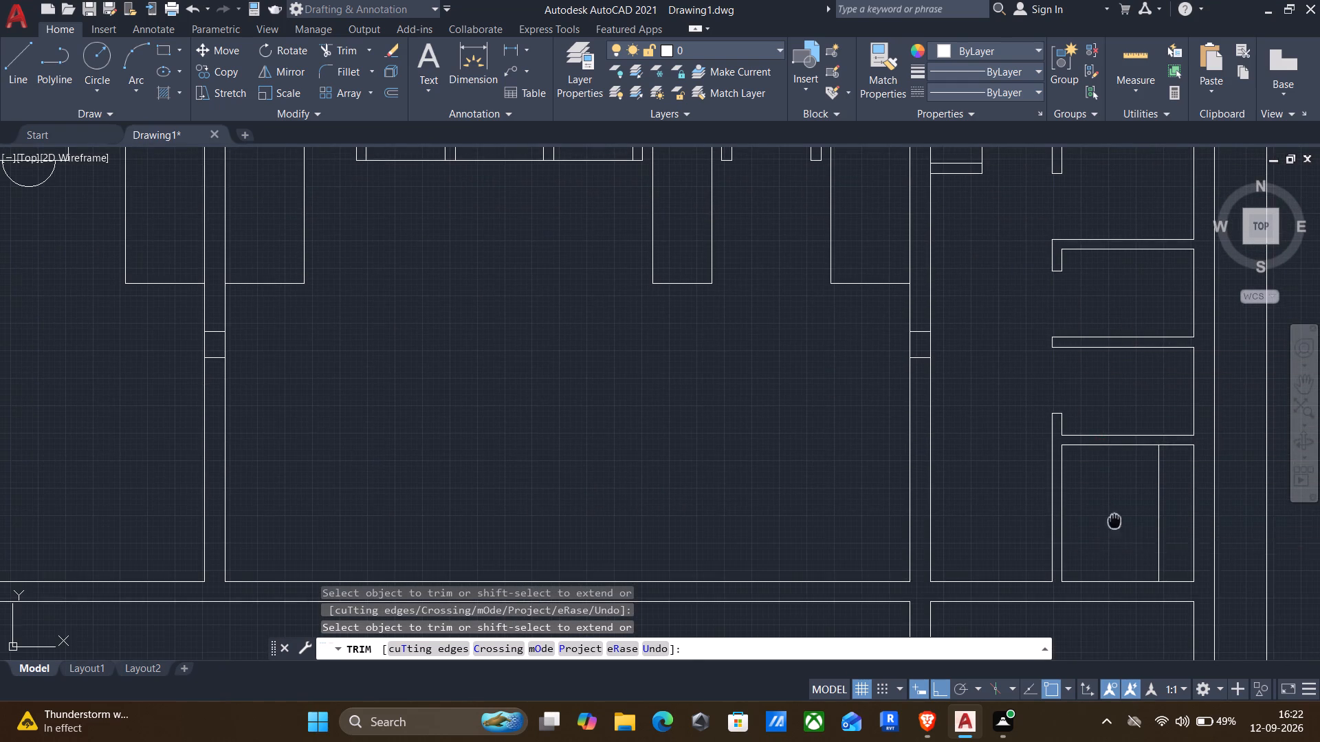
middle_click_drag(1114, 521, 1125, 406)
middle_click_drag(1128, 488, 1131, 451)
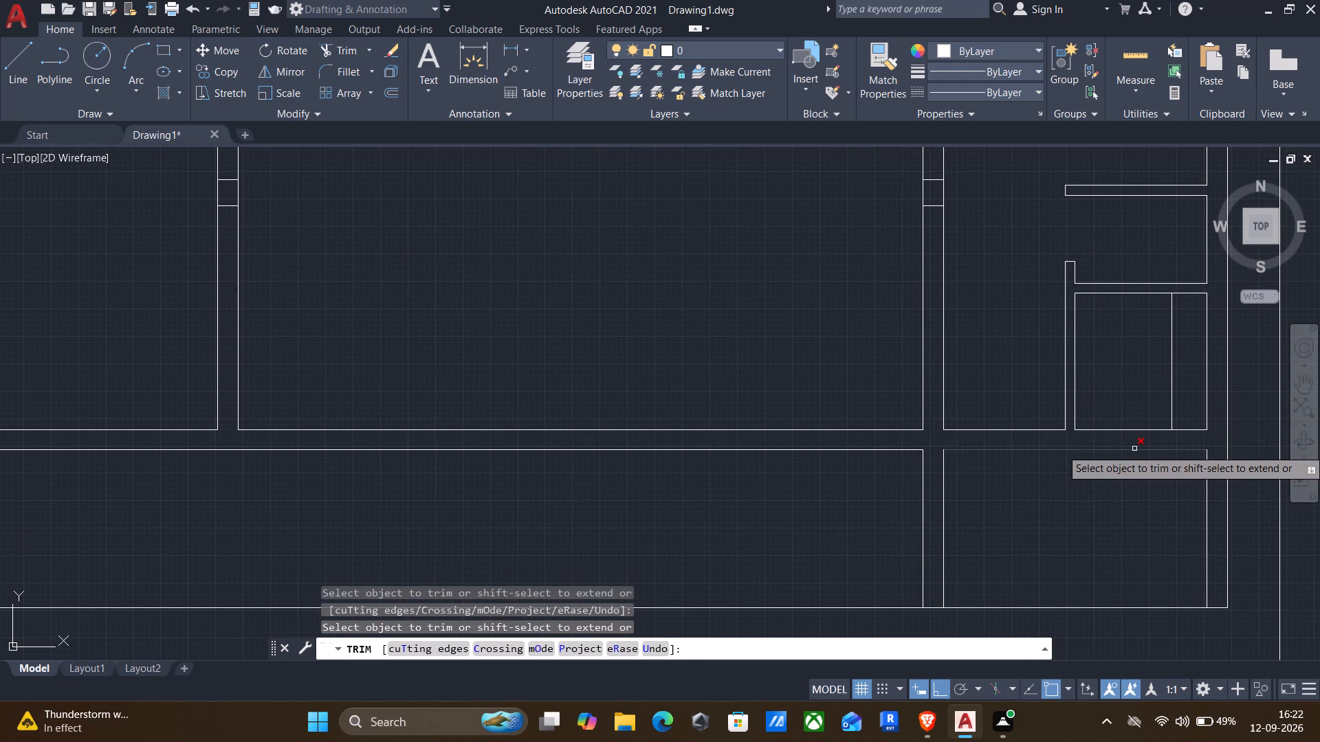
key("Escape")
Extend the fourth small east room's north and south lines west to the vertical partition's west line.
type("ex")
key("Return")
left_click(1103, 293)
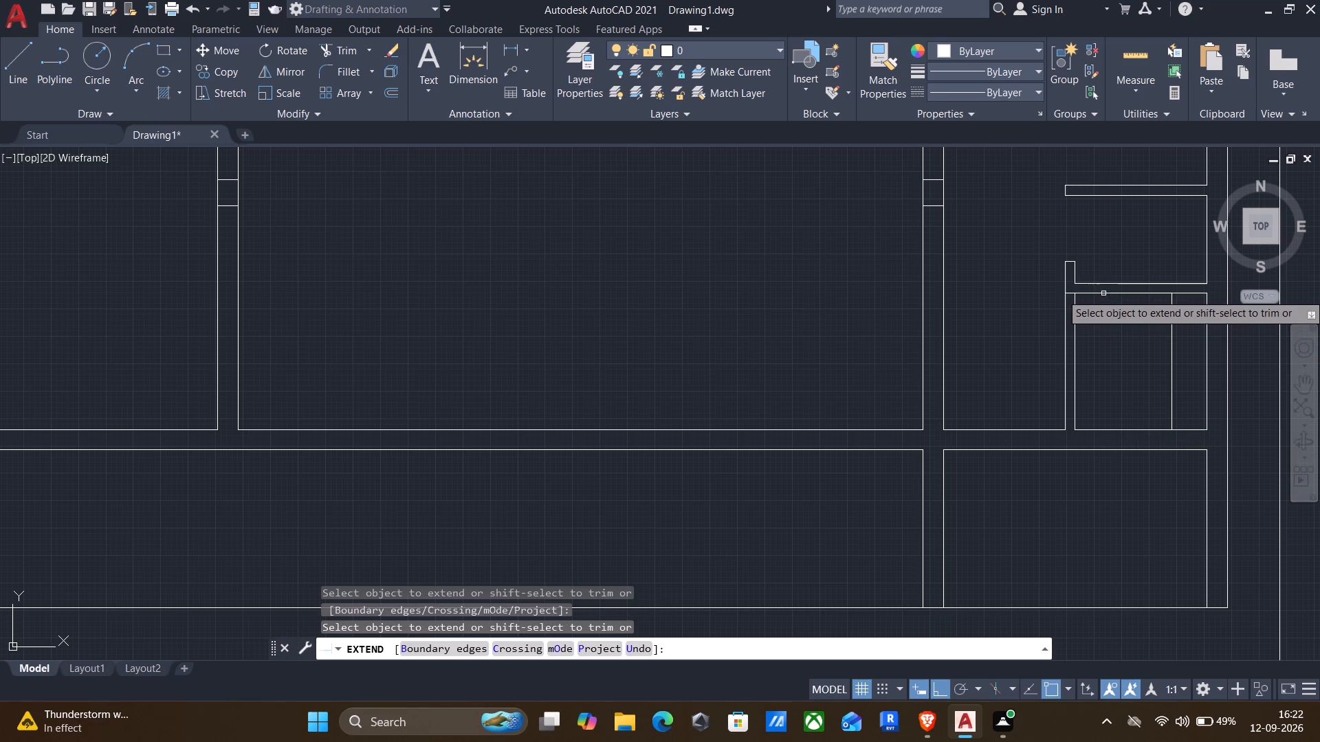
left_click(1103, 429)
key("Escape")
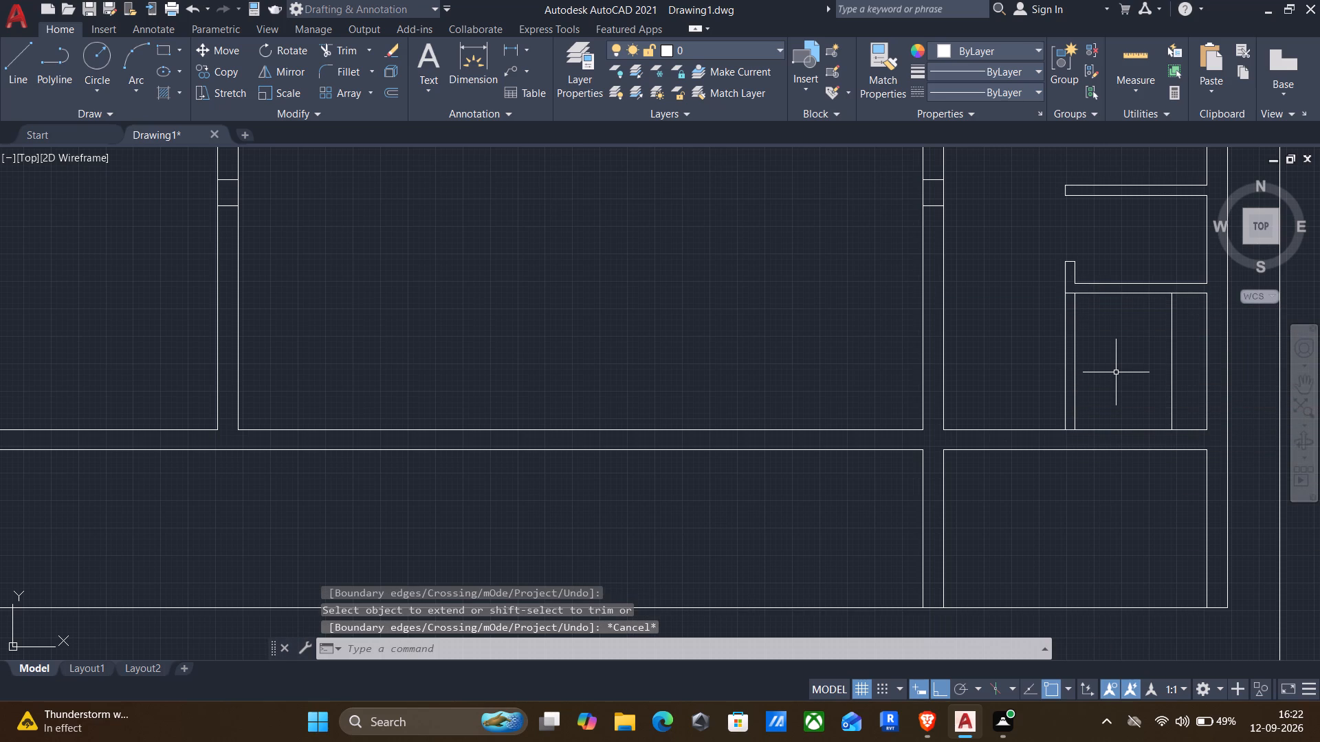
Trim away both vertical partition lines along the west side of the fourth small east room.
type("tr")
key("Return")
left_click_drag(1121, 370, 1090, 385)
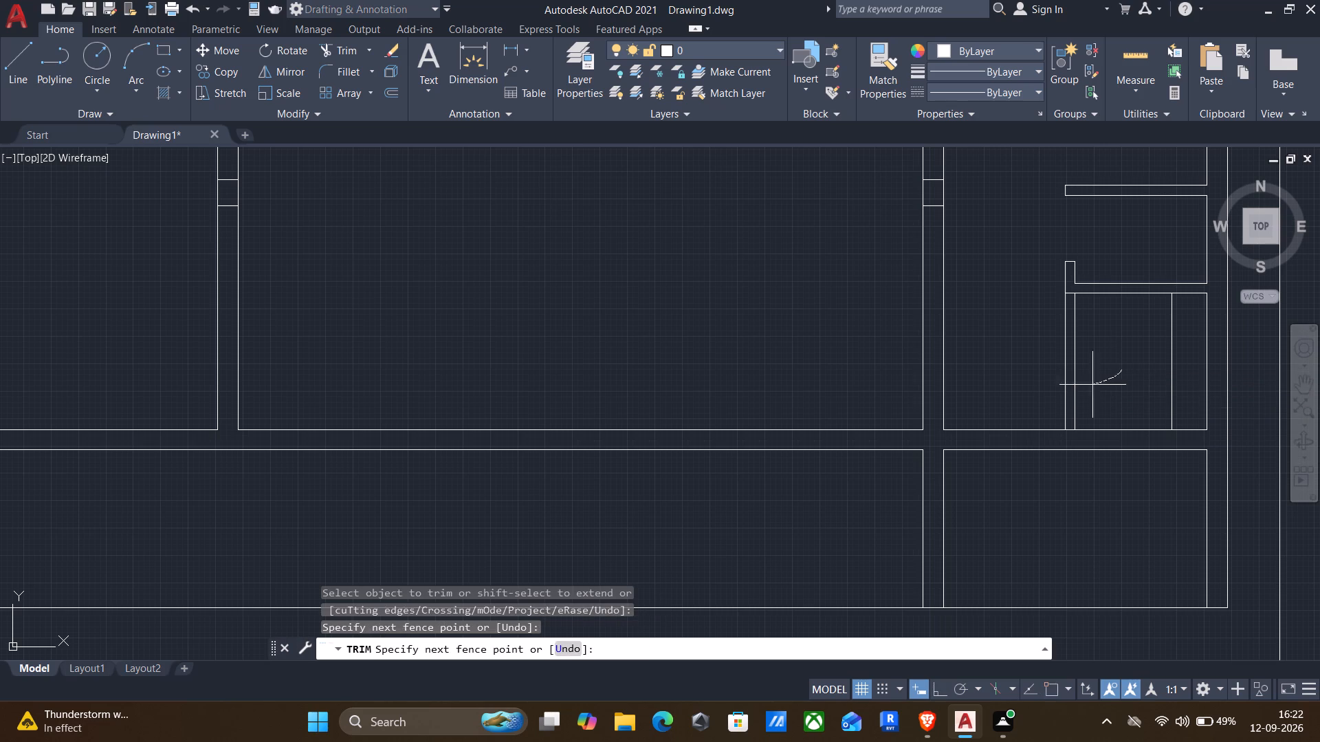
left_click_drag(1090, 385, 1027, 397)
key("Escape")
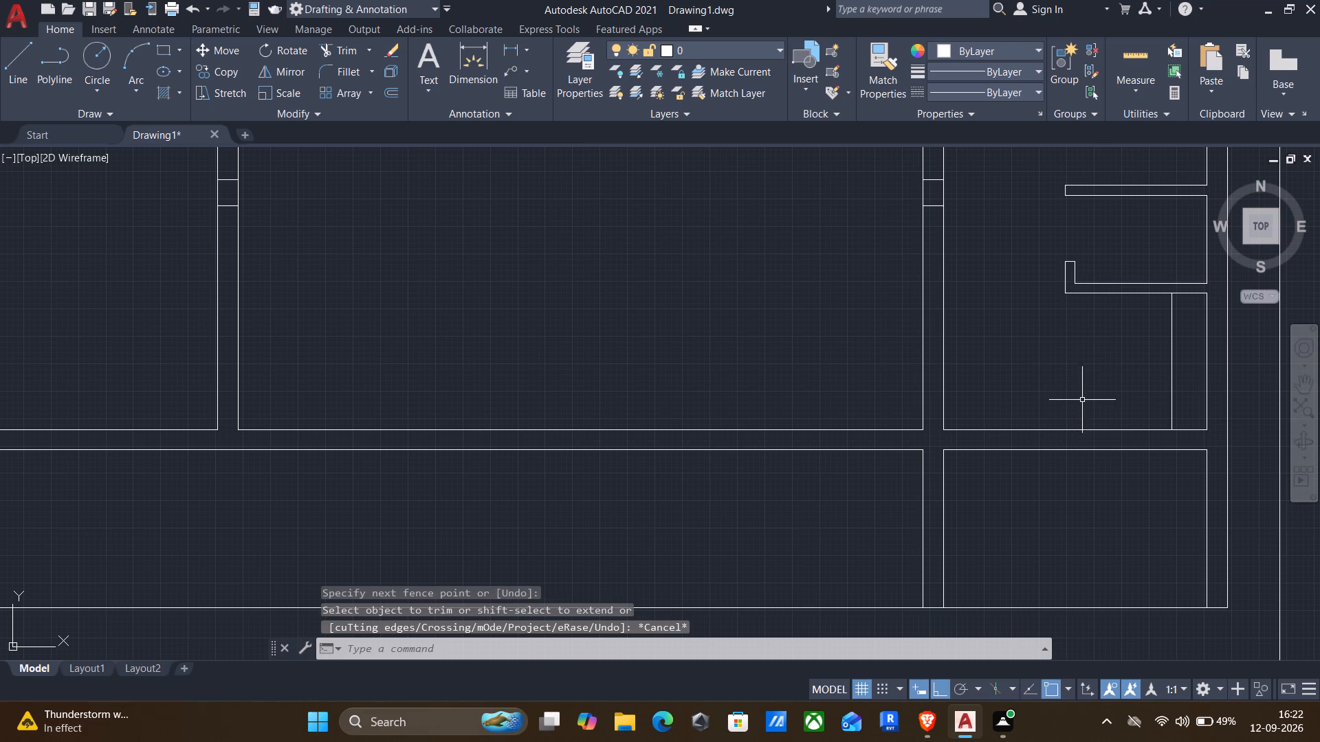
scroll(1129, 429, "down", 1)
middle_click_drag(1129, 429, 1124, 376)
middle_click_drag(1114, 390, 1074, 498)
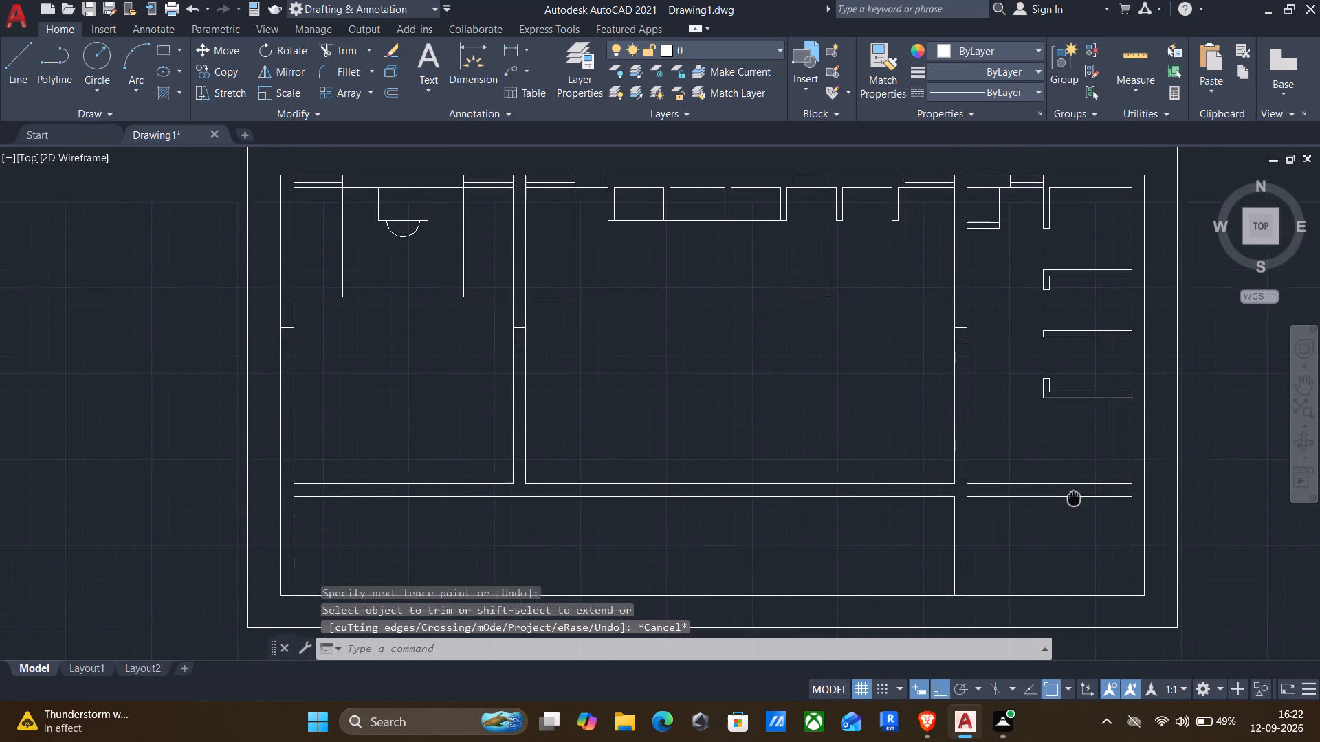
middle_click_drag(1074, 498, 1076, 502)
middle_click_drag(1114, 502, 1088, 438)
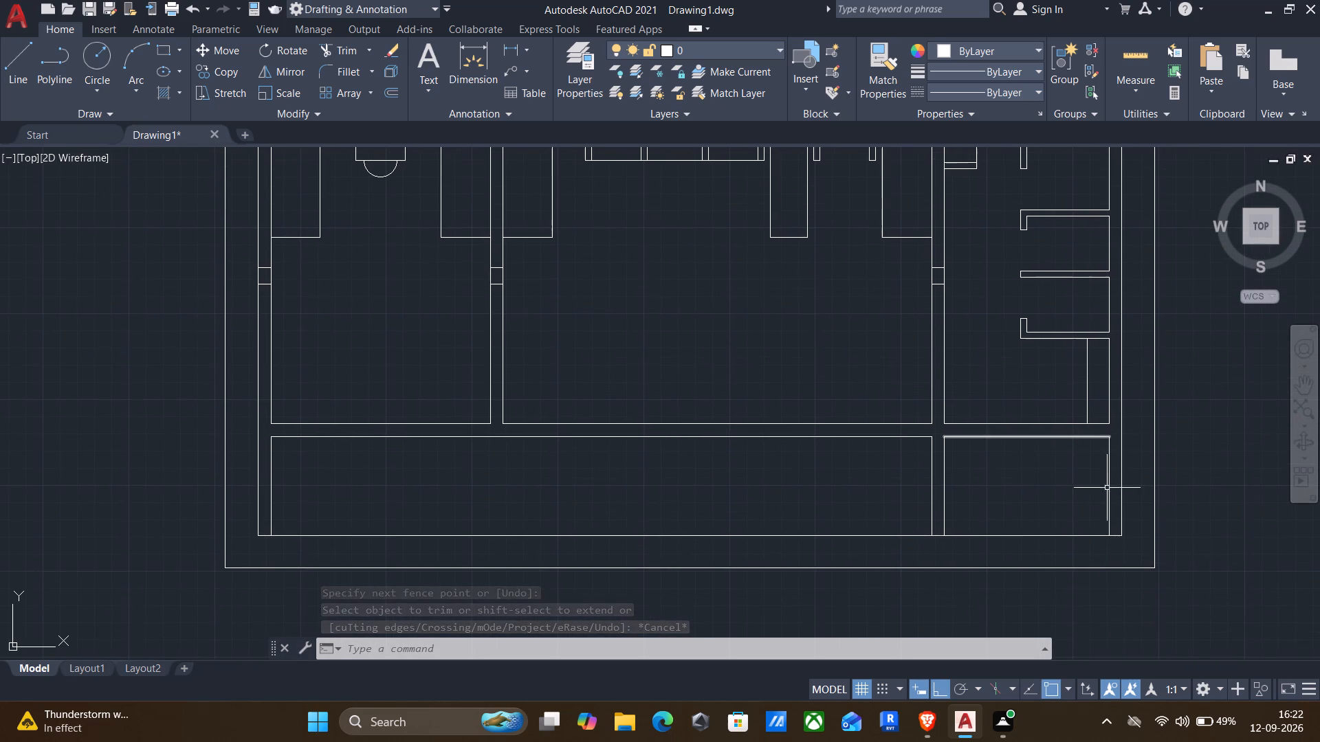
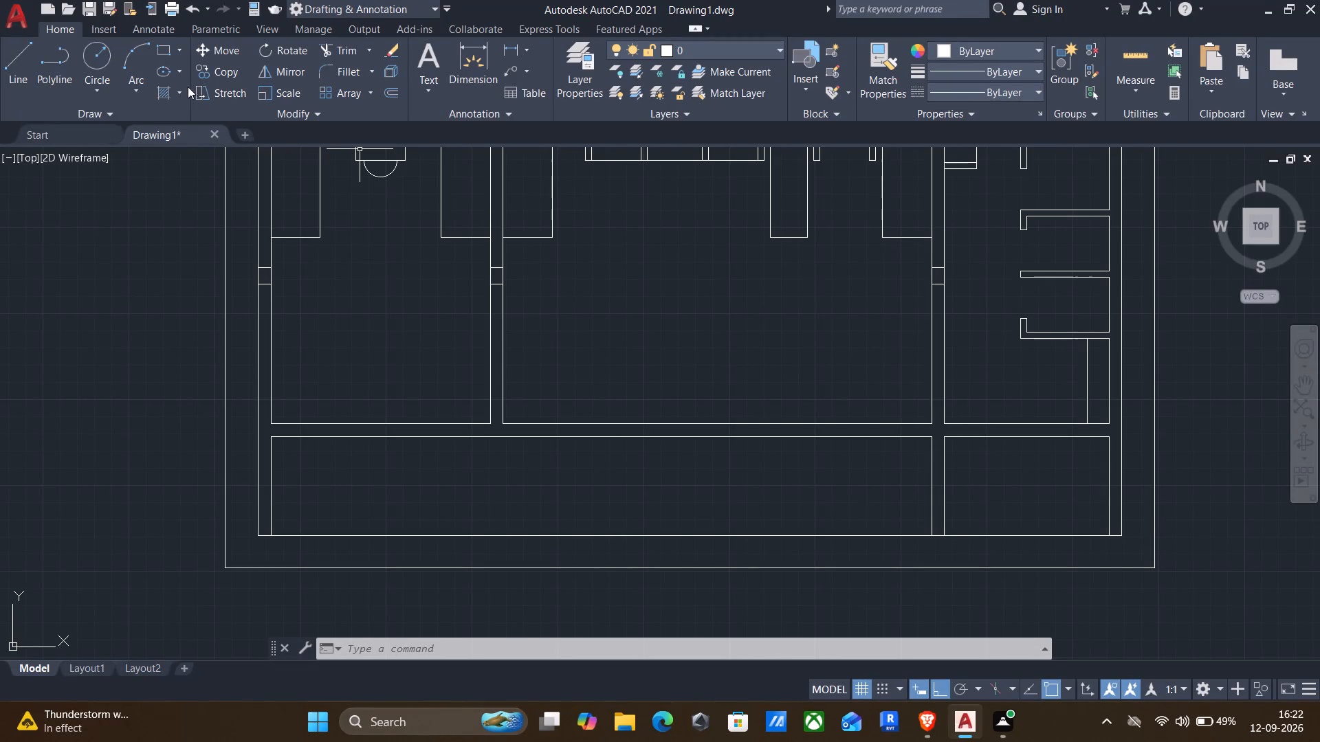
Draw a small upright ellipse as a basin near the upper end of the narrow counter strip, with a short half-axis about 50.
left_click(161, 74)
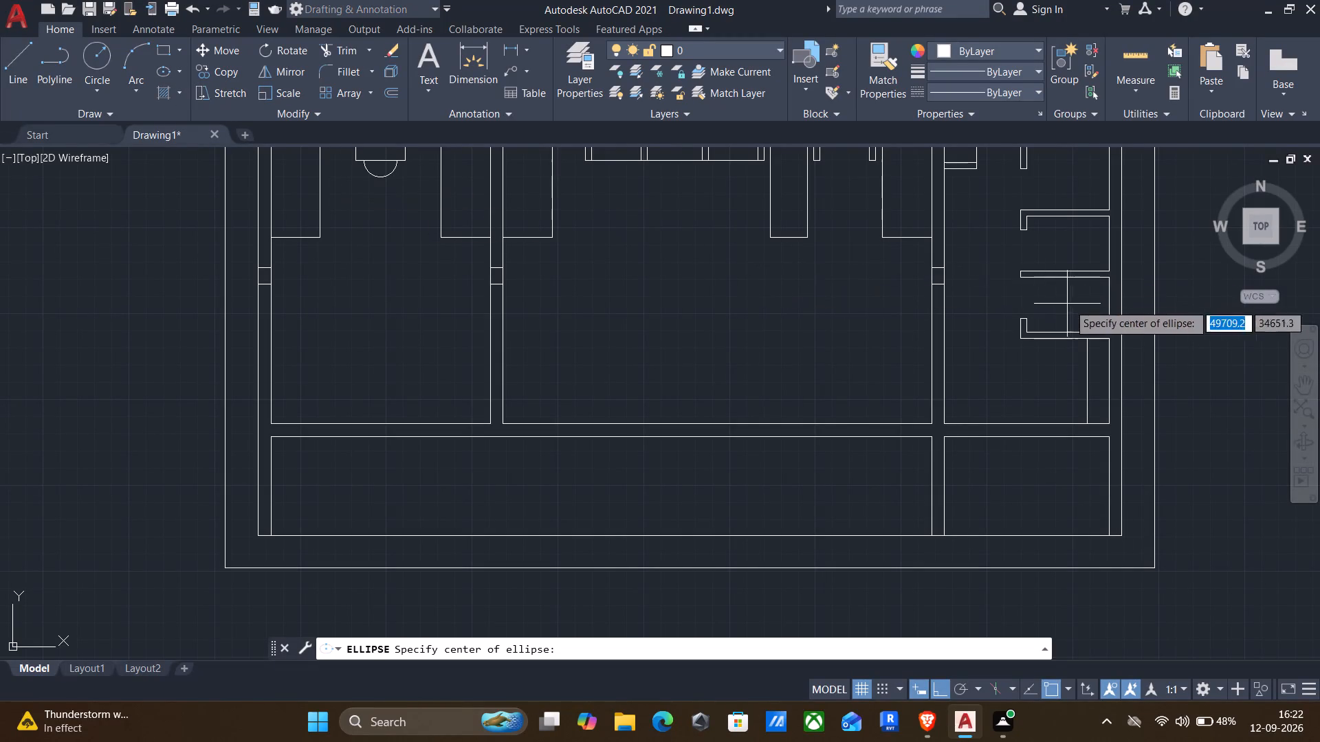
middle_click_drag(1066, 308, 985, 324)
scroll(1015, 381, "up", 5)
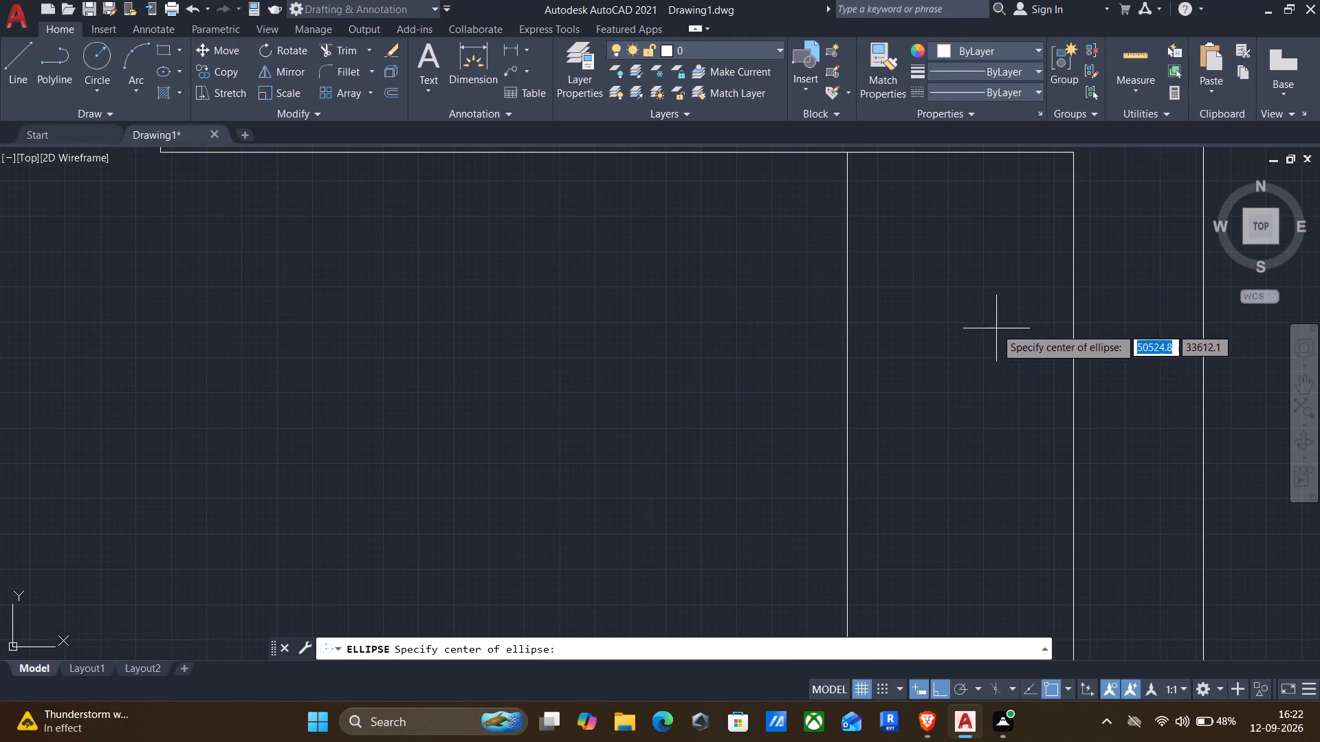
left_click(973, 271)
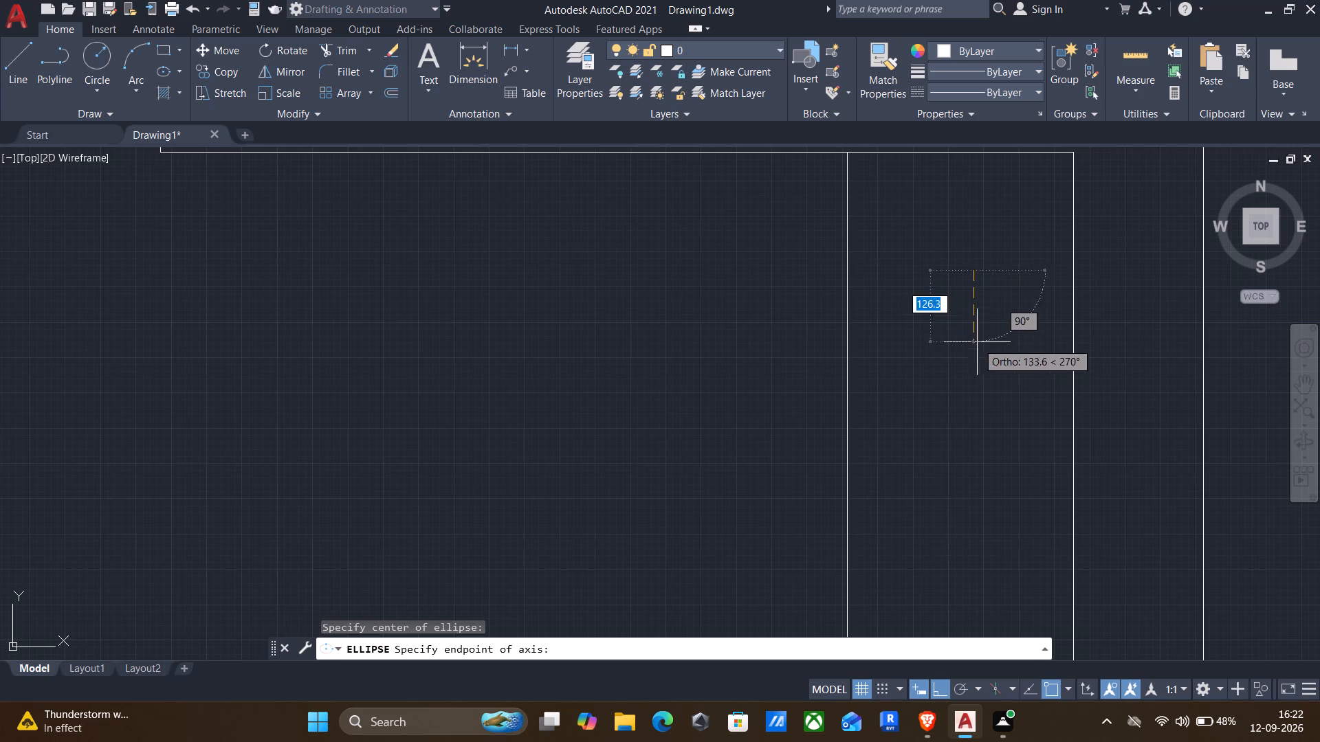
left_click(975, 322)
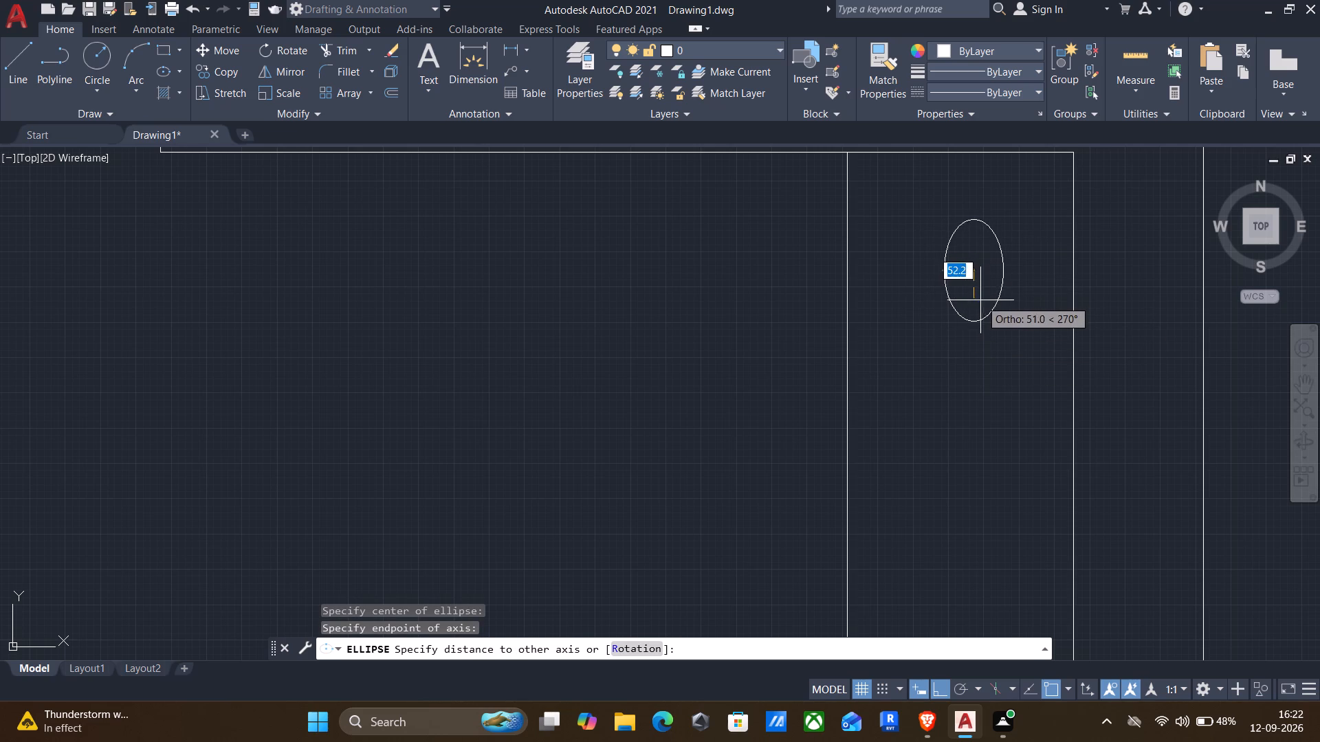
left_click(982, 300)
scroll(972, 362, "down", 1)
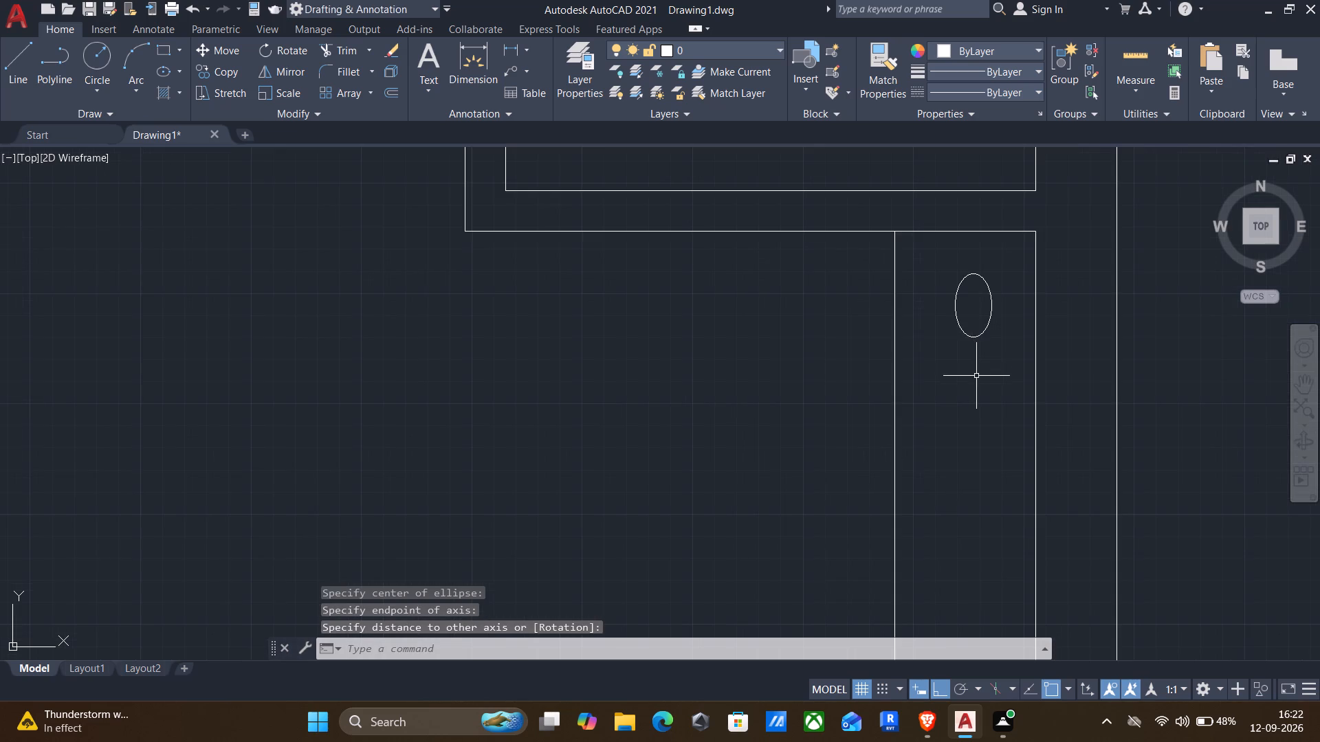
scroll(981, 389, "down", 2)
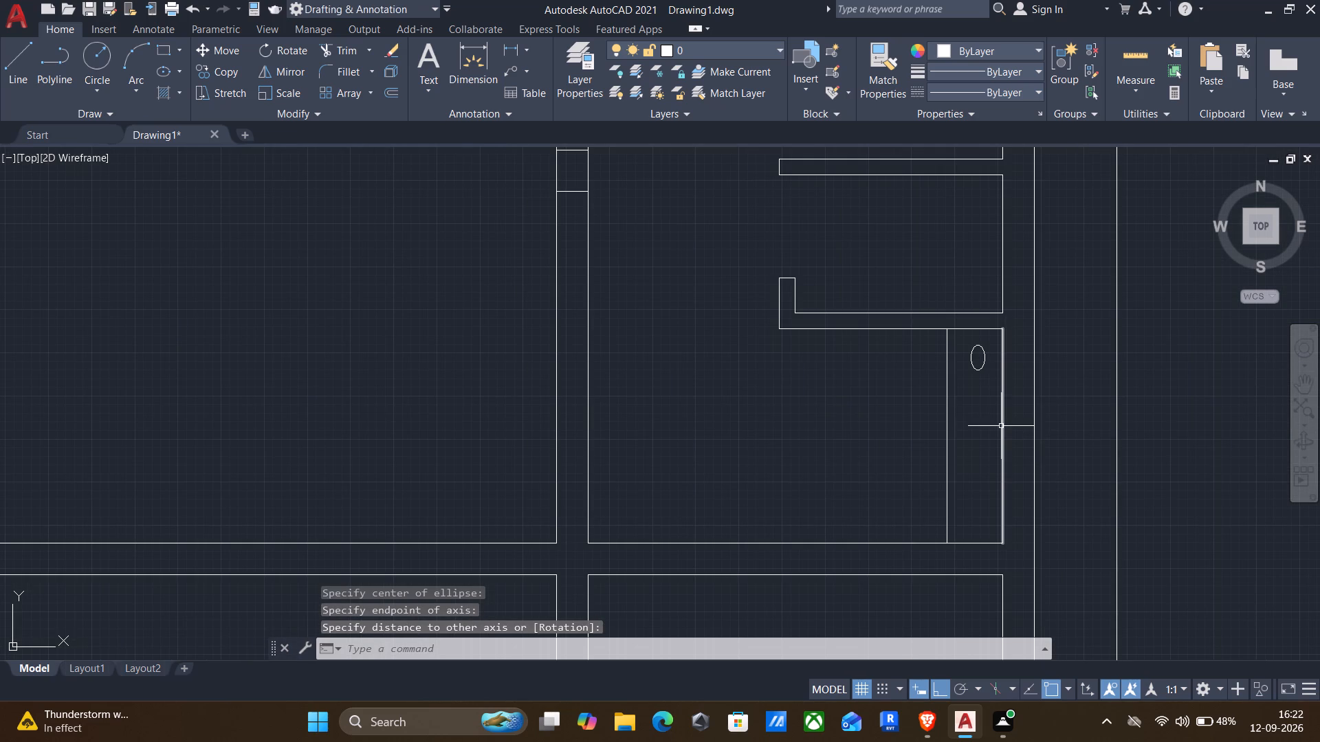
Scale up the basin ellipse about its centre until it nearly spans the counter's width.
left_click(984, 364)
type("cs")
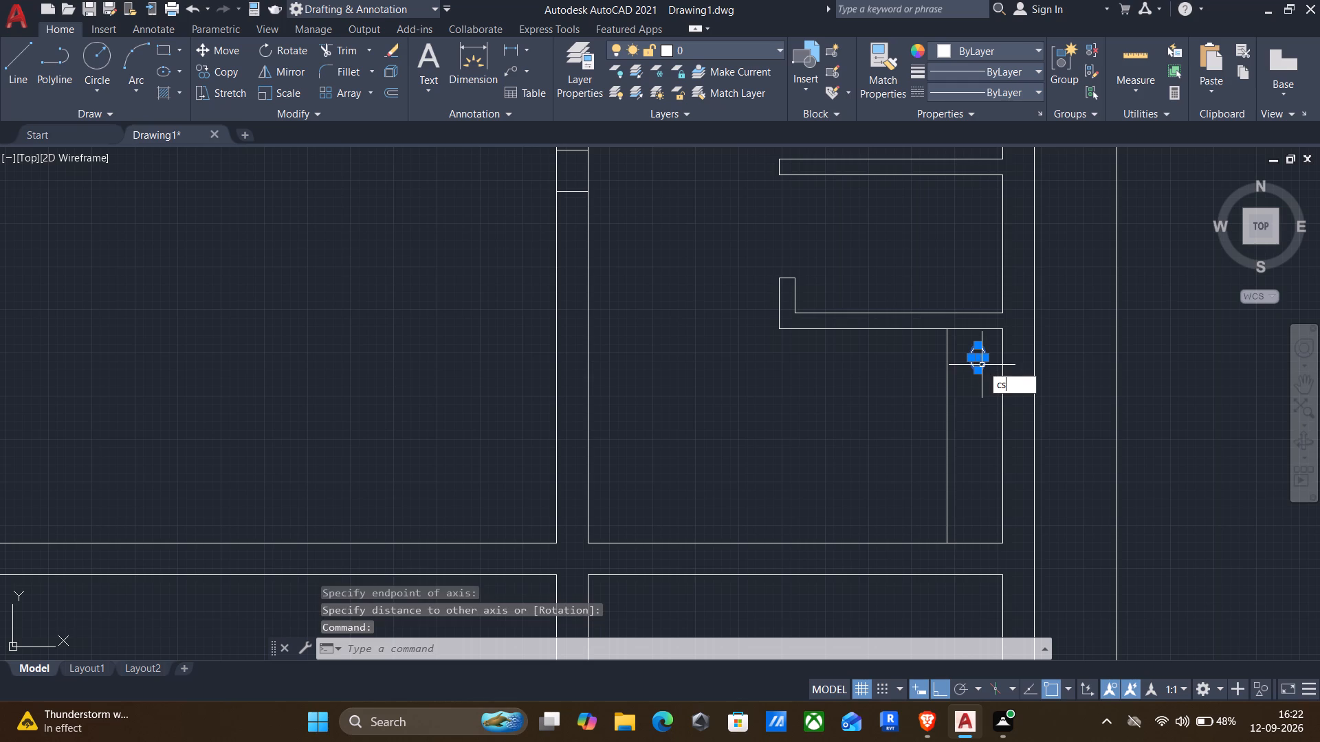
key("BackSpace")
key("BackSpace")
key("BackSpace")
key("s")
key("x")
key("BackSpace")
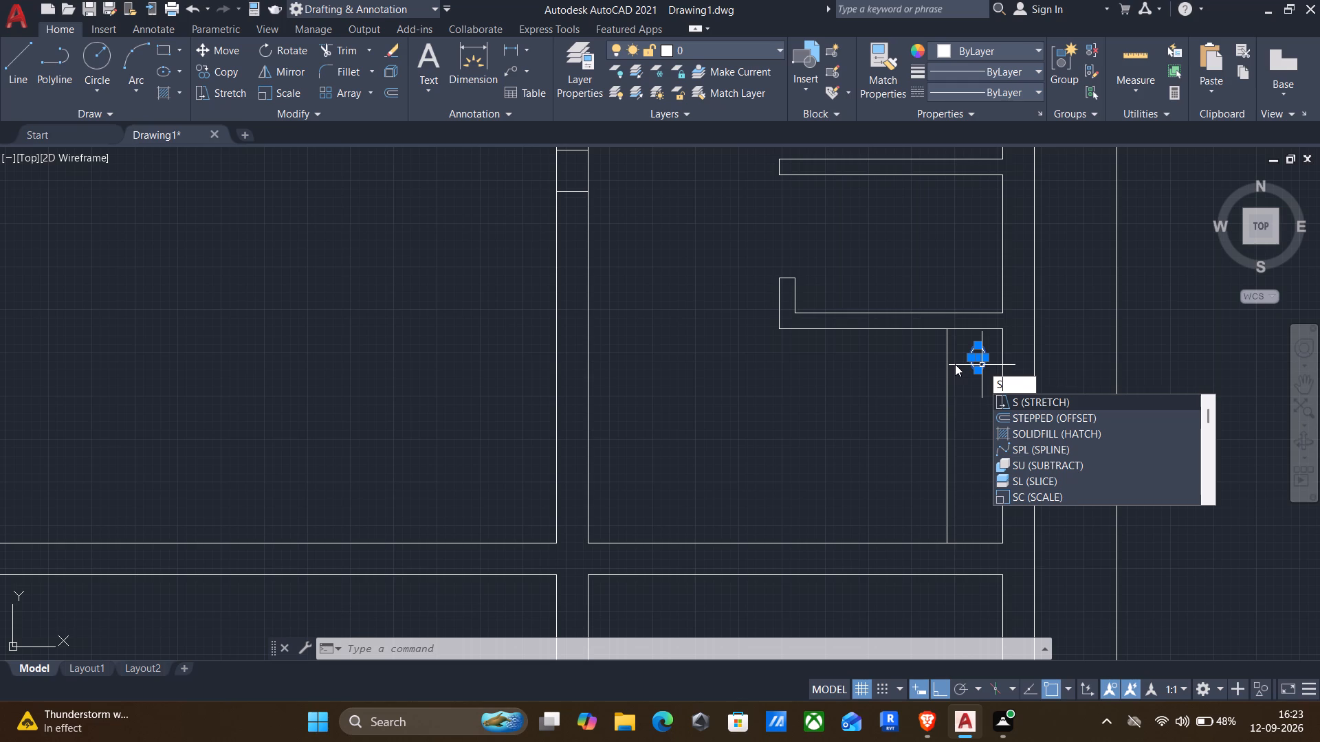
key("c")
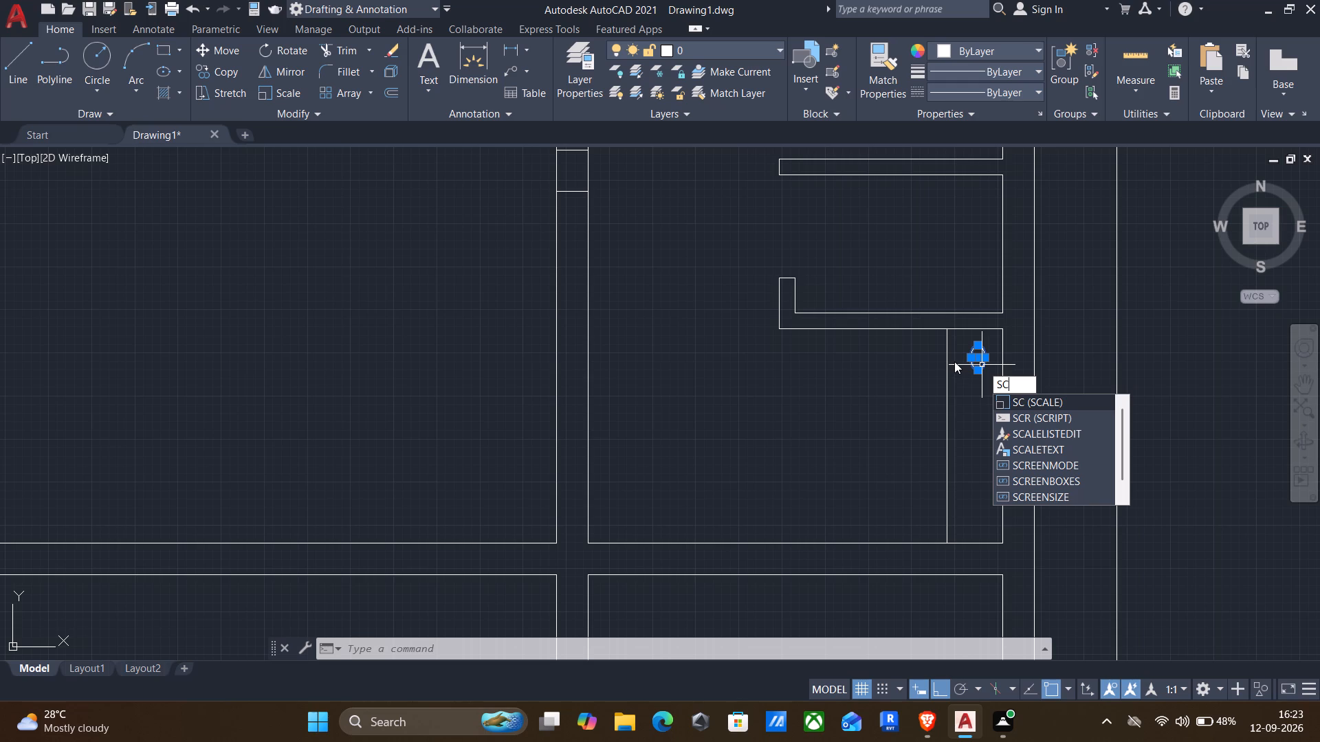
key("Return")
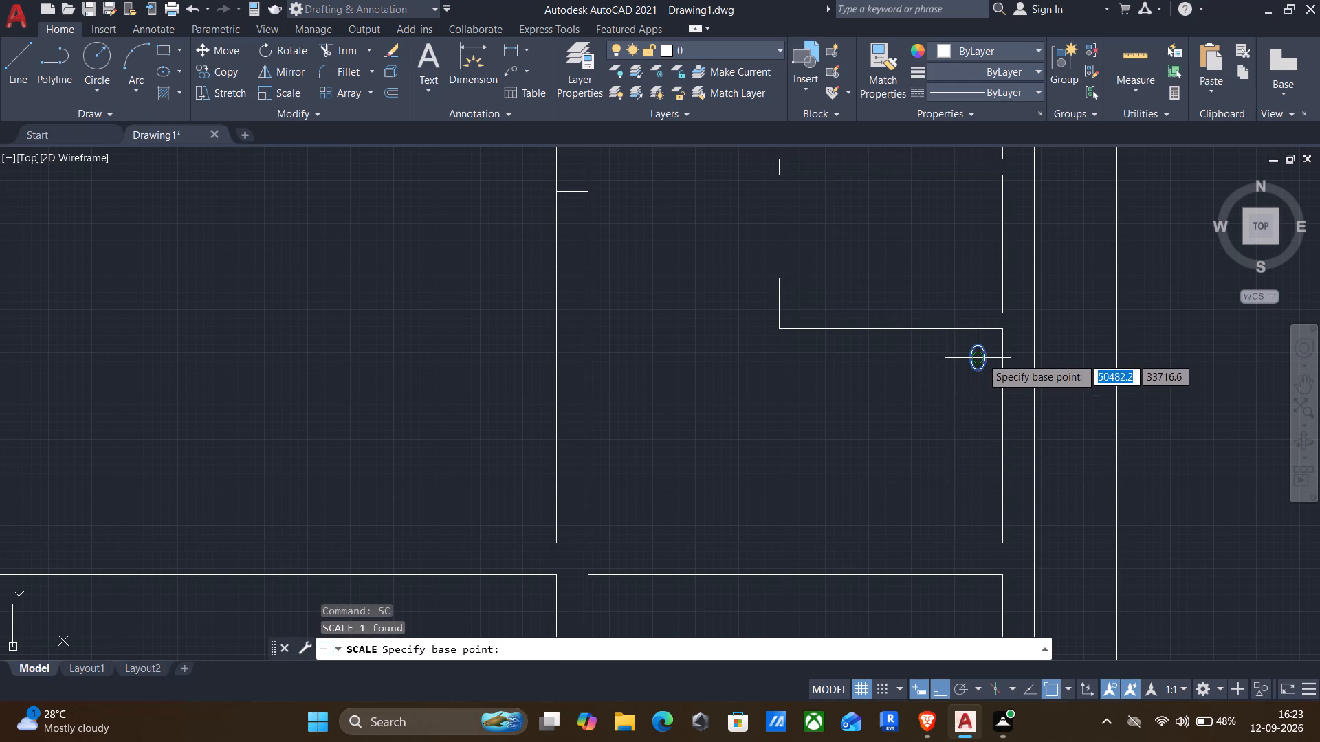
left_click(981, 357)
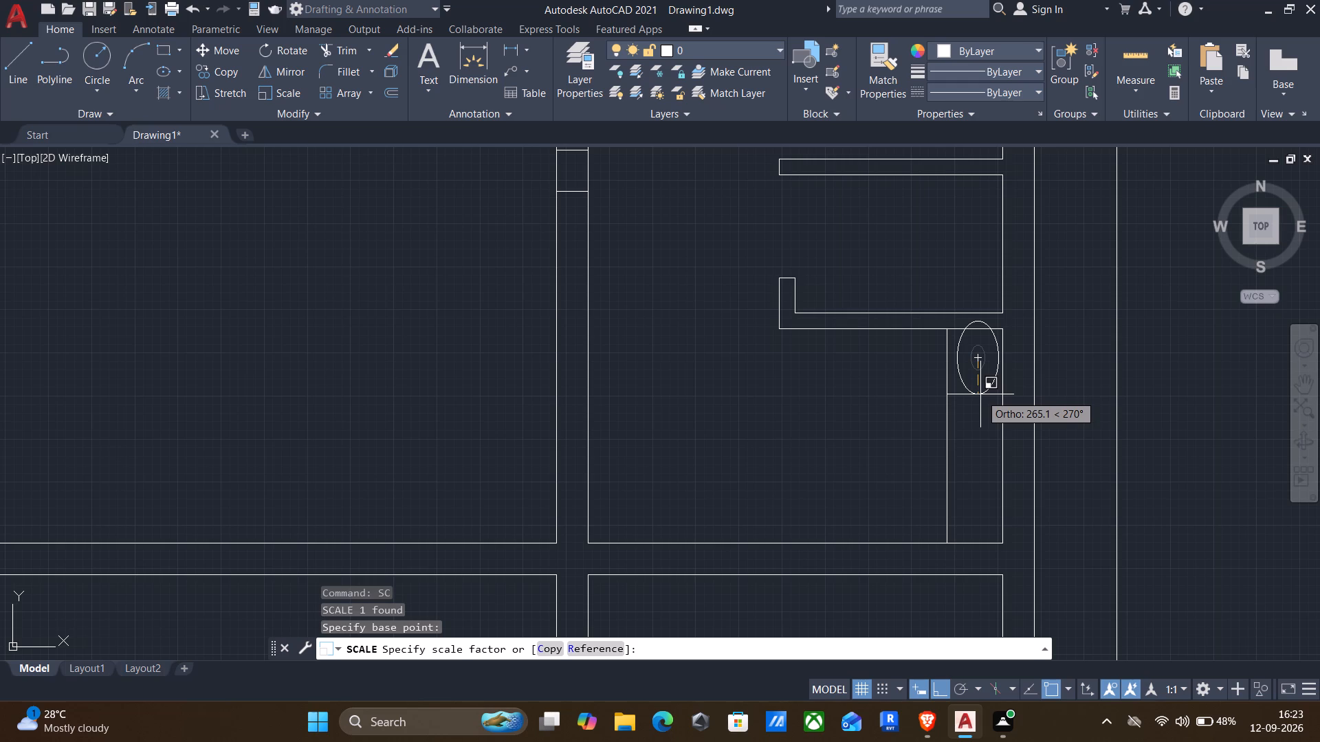
left_click(980, 394)
Turn Ortho off and move the enlarged ellipse about 206 down, so it sits inside the upper part of the counter.
left_click(979, 395)
key("m")
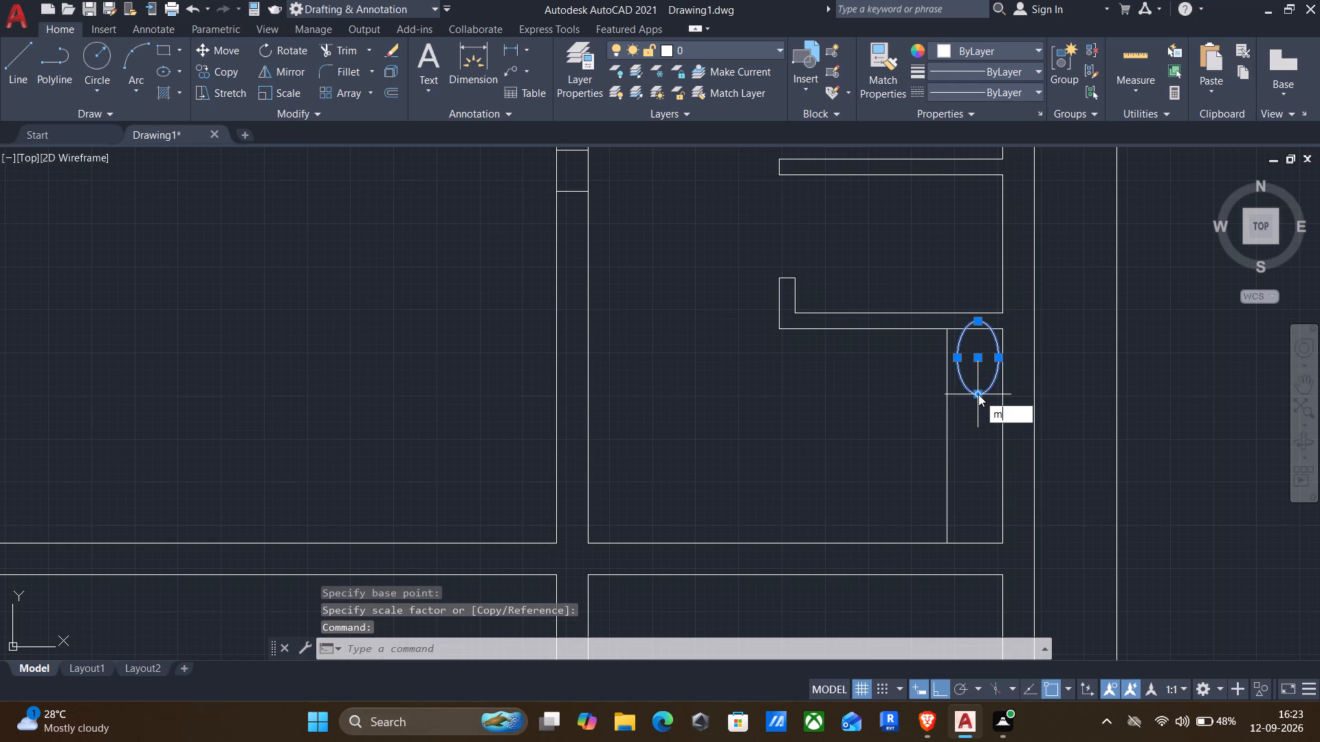
key("Return")
left_click(984, 393)
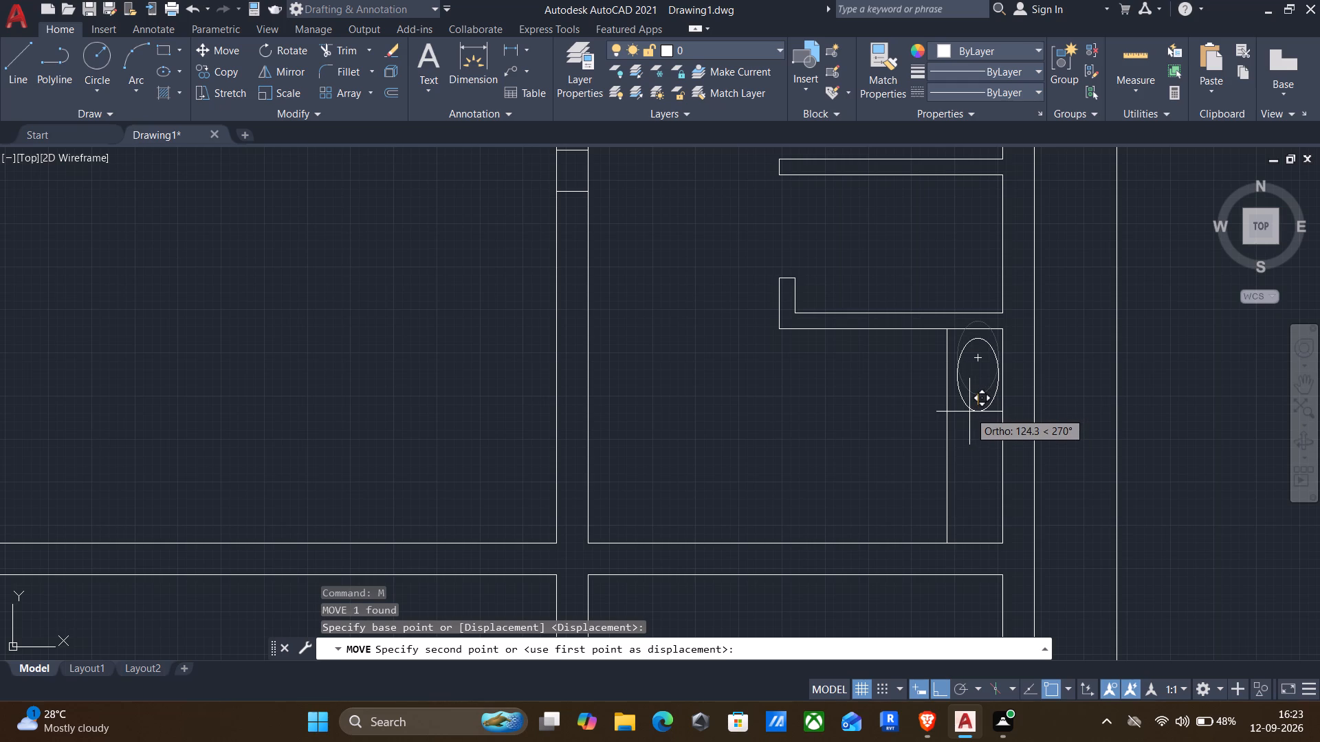
key("F8")
scroll(974, 412, "up", 2)
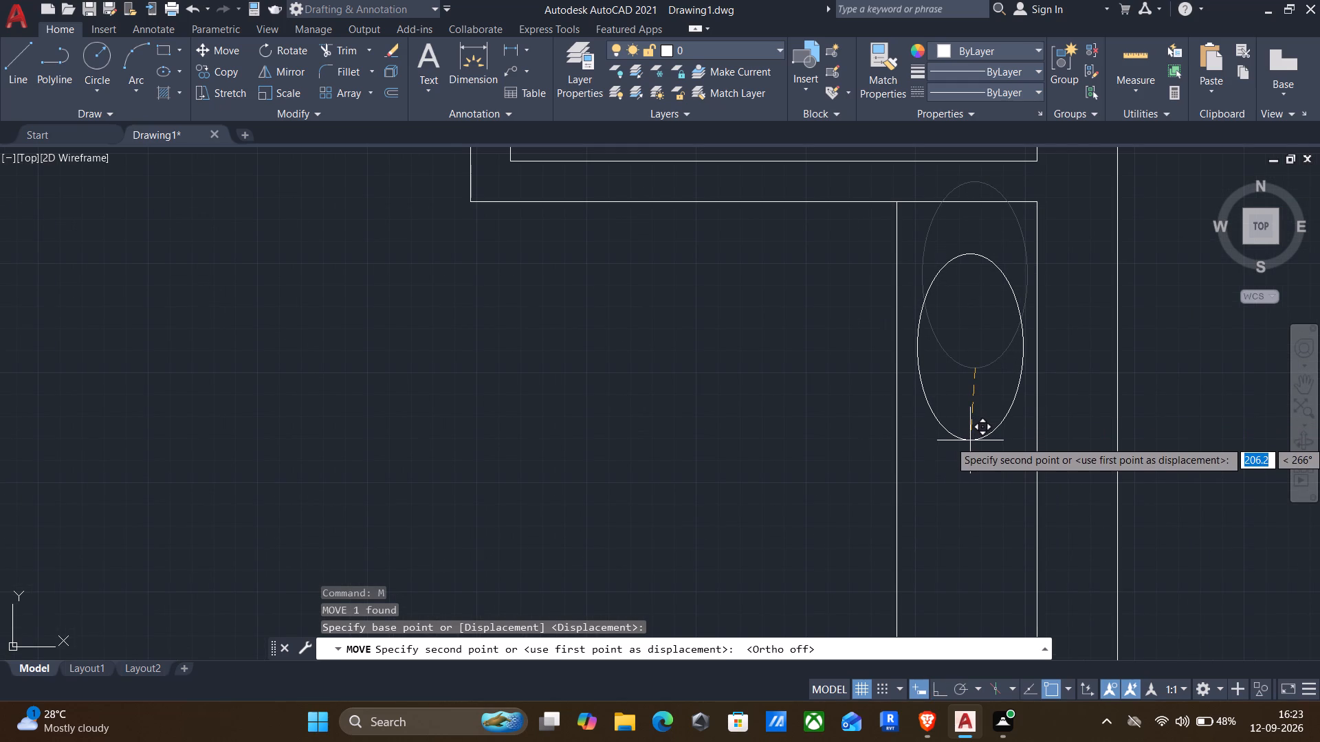
left_click(970, 440)
scroll(970, 440, "down", 1)
Copy the basin ellipse straight down with Ortho on, placing one second basin in the lower part of the counter.
left_click(970, 440)
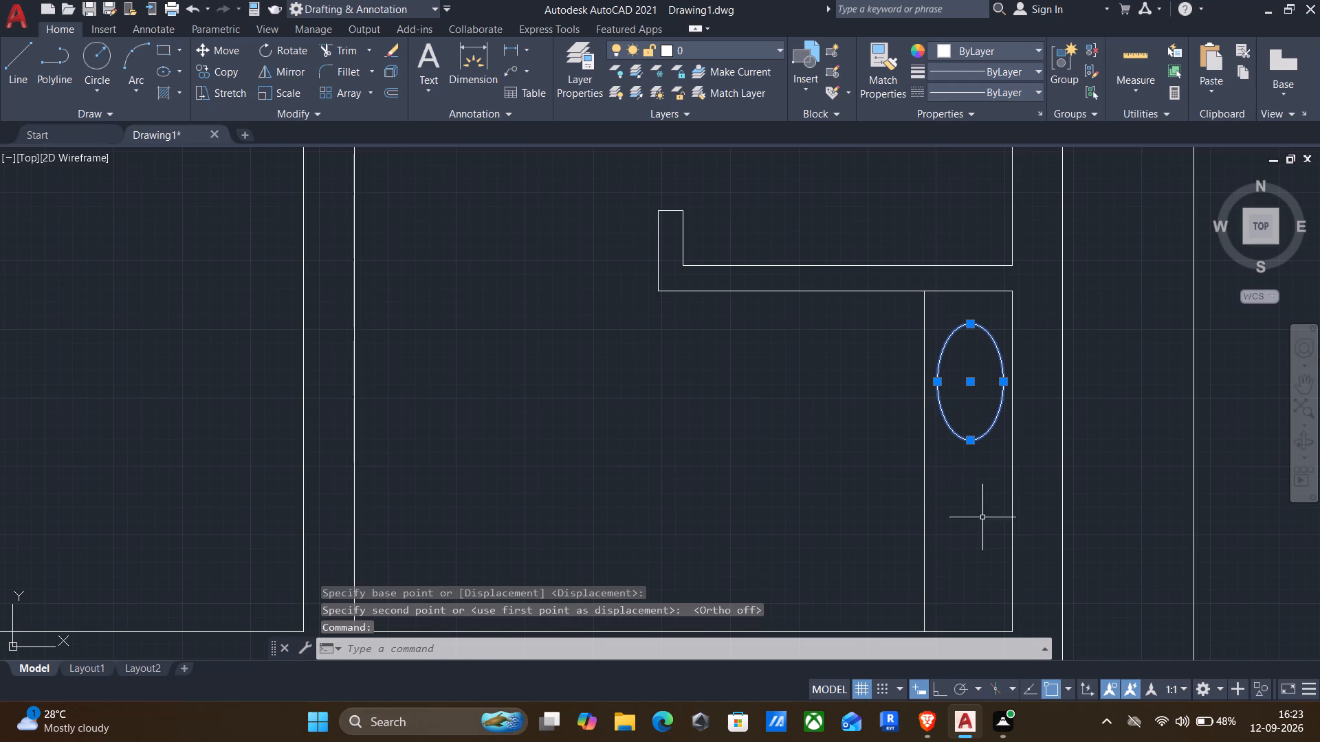
key("c")
key("o")
key("Return")
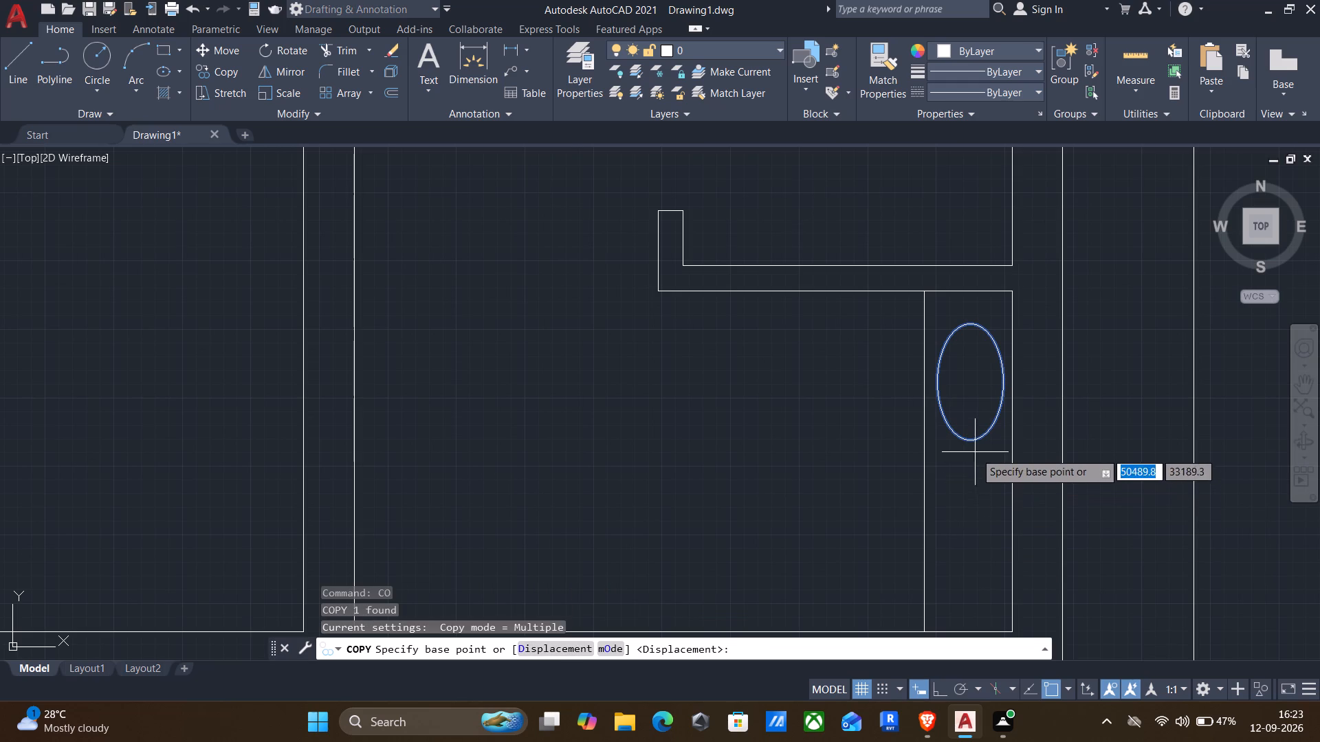
left_click(973, 440)
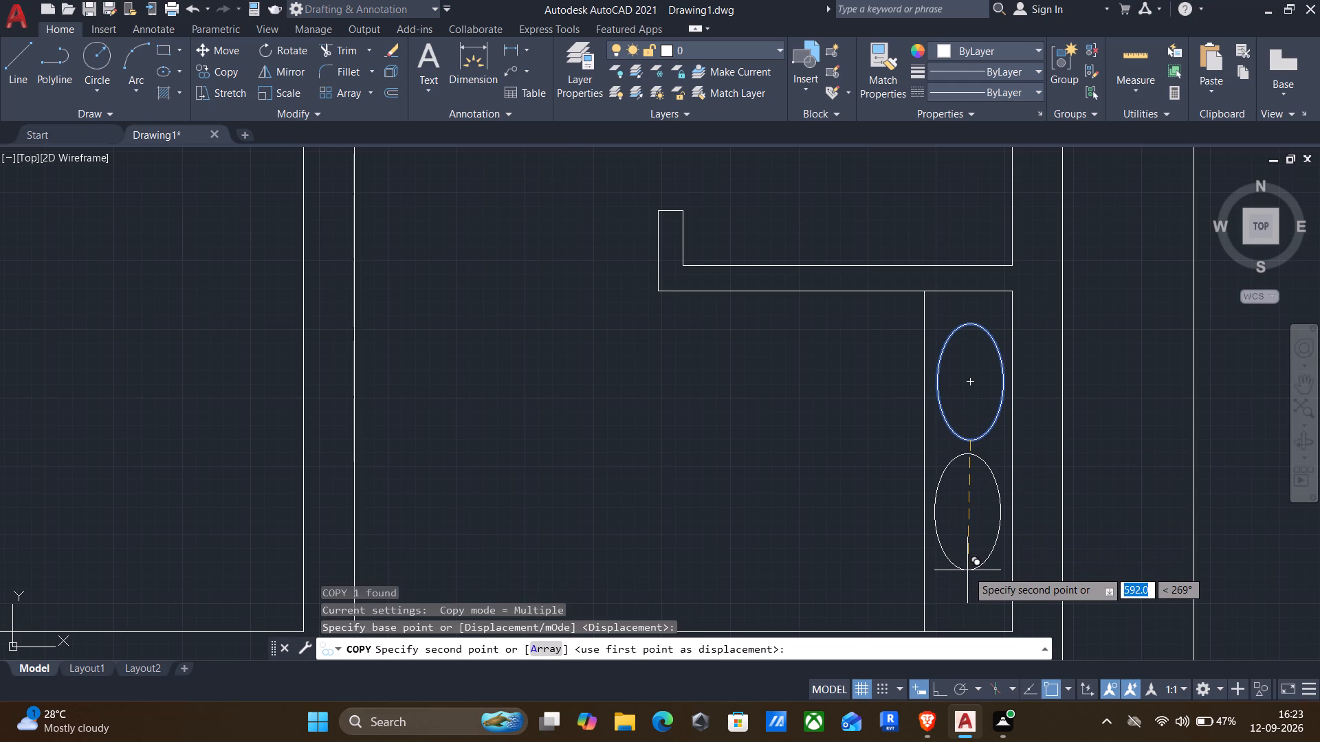
key("F8")
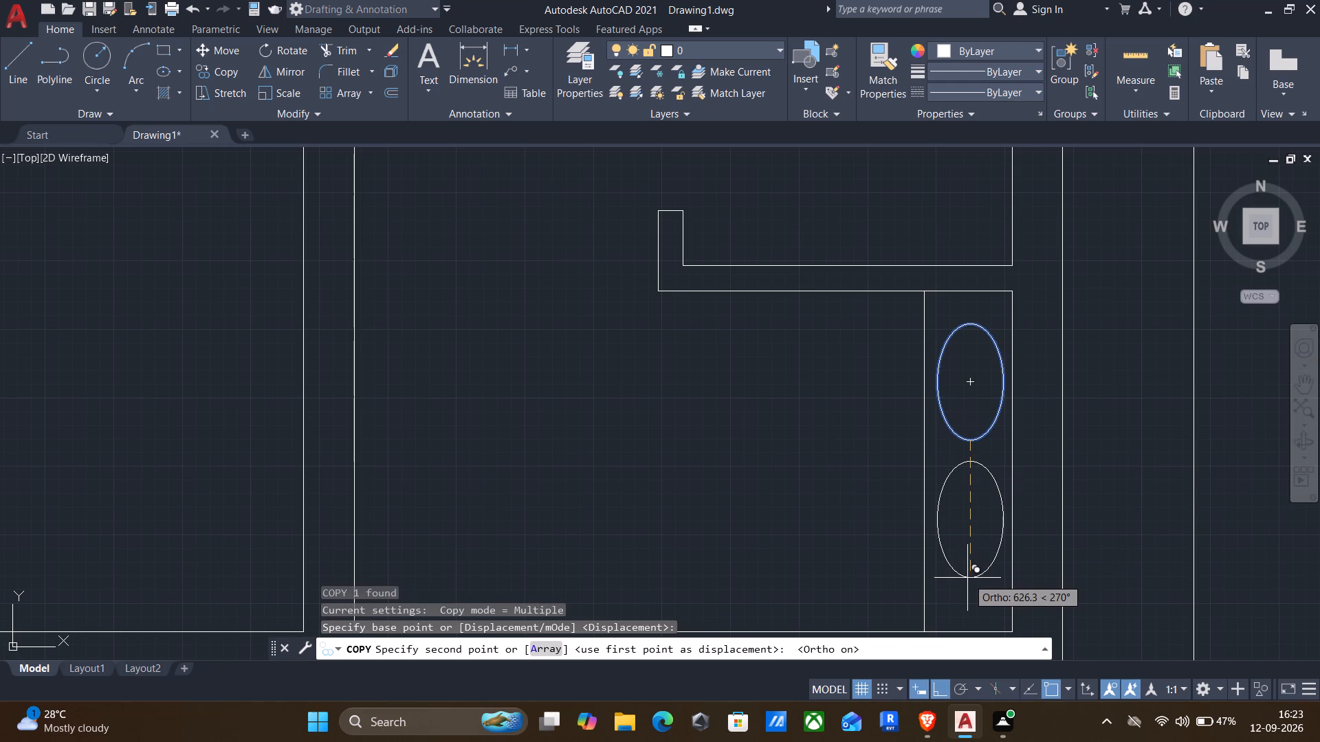
scroll(967, 578, "down", 1)
left_click(969, 583)
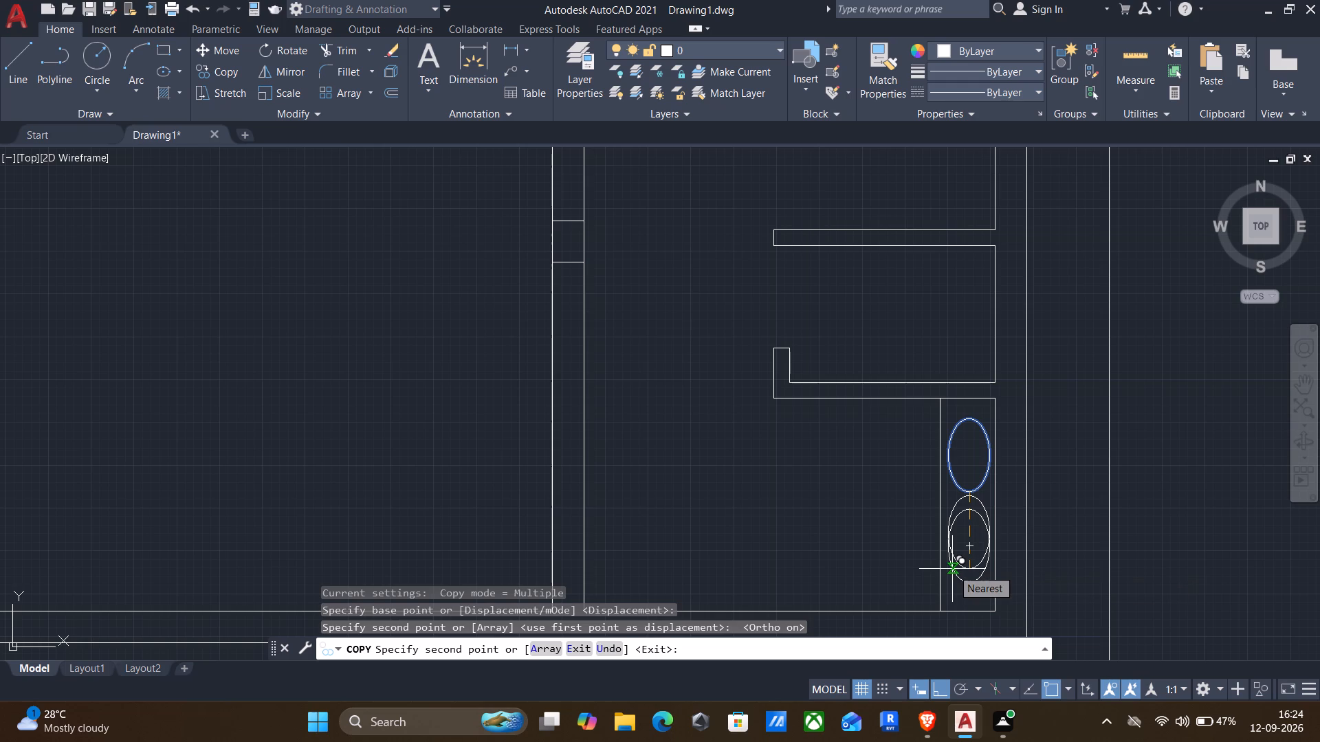
key("Escape")
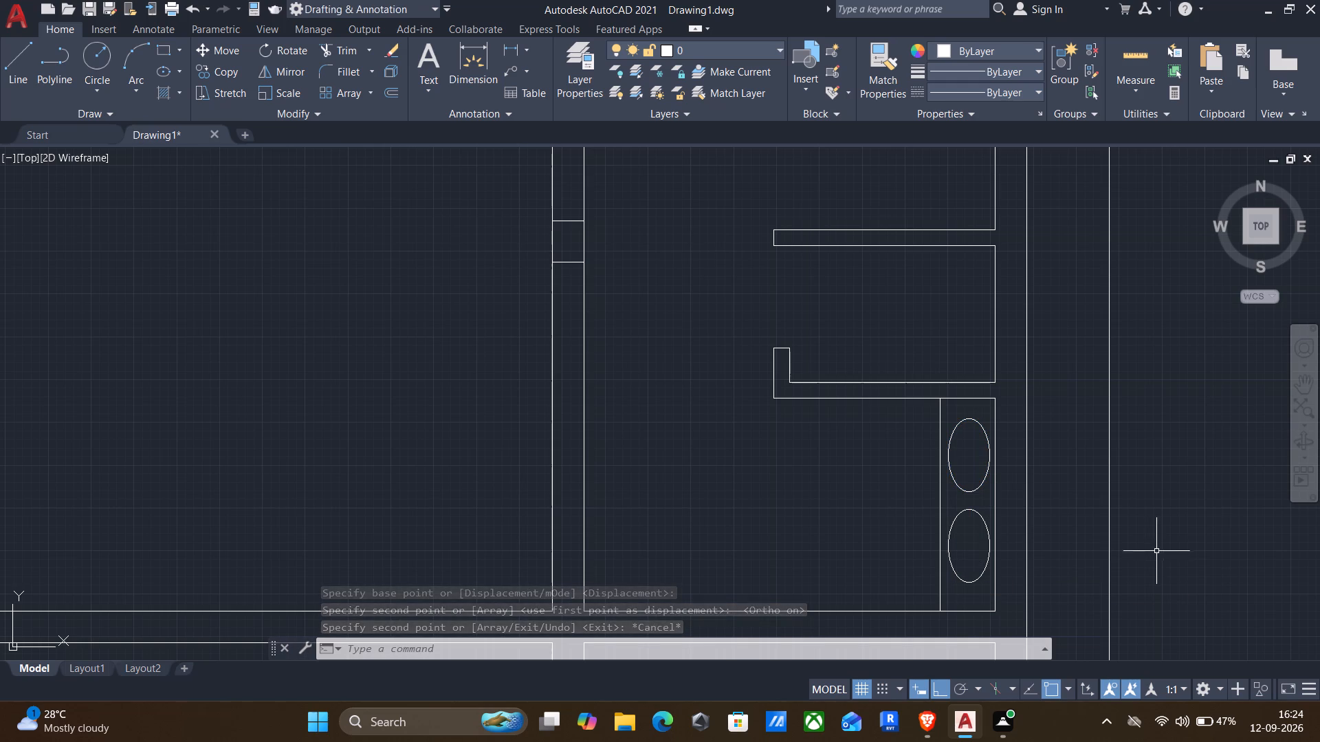
Trim away the two short lines crossing the wall between the large middle room and the room with the basins.
scroll(934, 359, "down", 2)
middle_click_drag(934, 360, 996, 359)
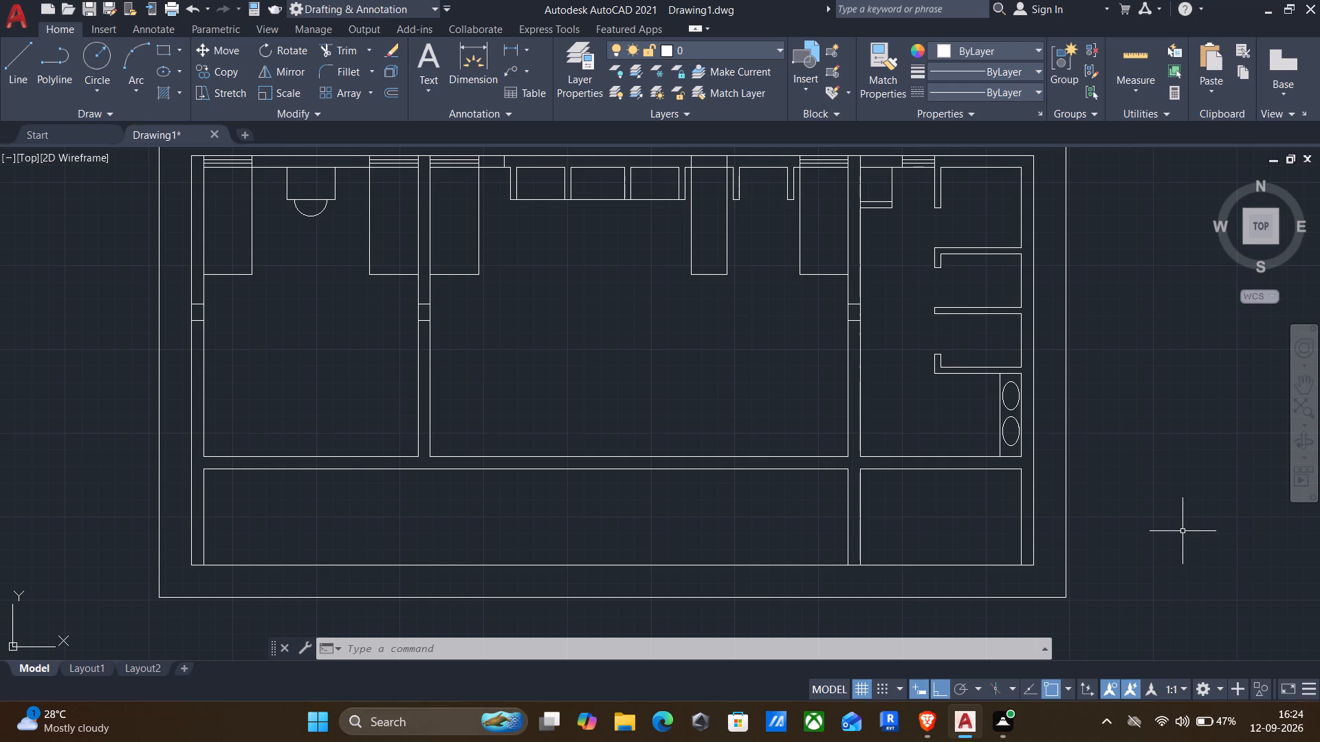
middle_click_drag(1185, 535, 1111, 504)
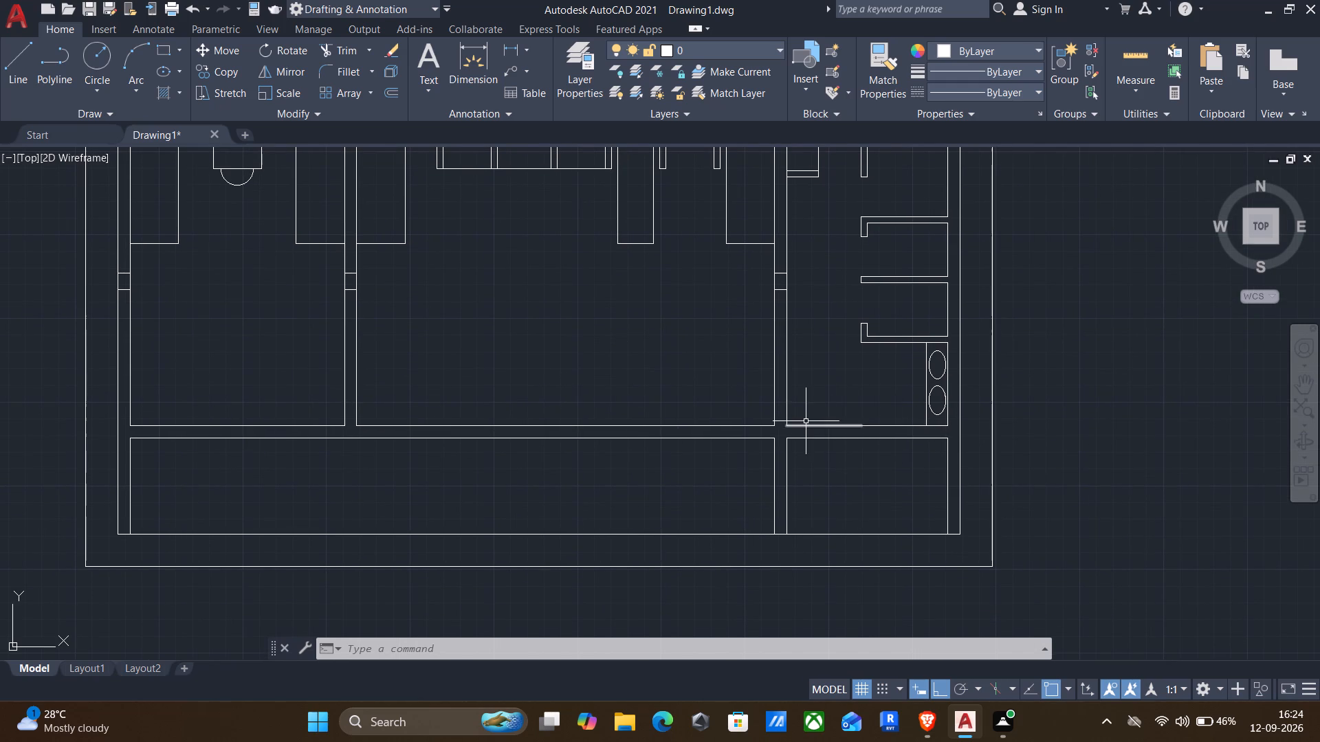
middle_click_drag(807, 426, 841, 427)
scroll(892, 391, "down", 1)
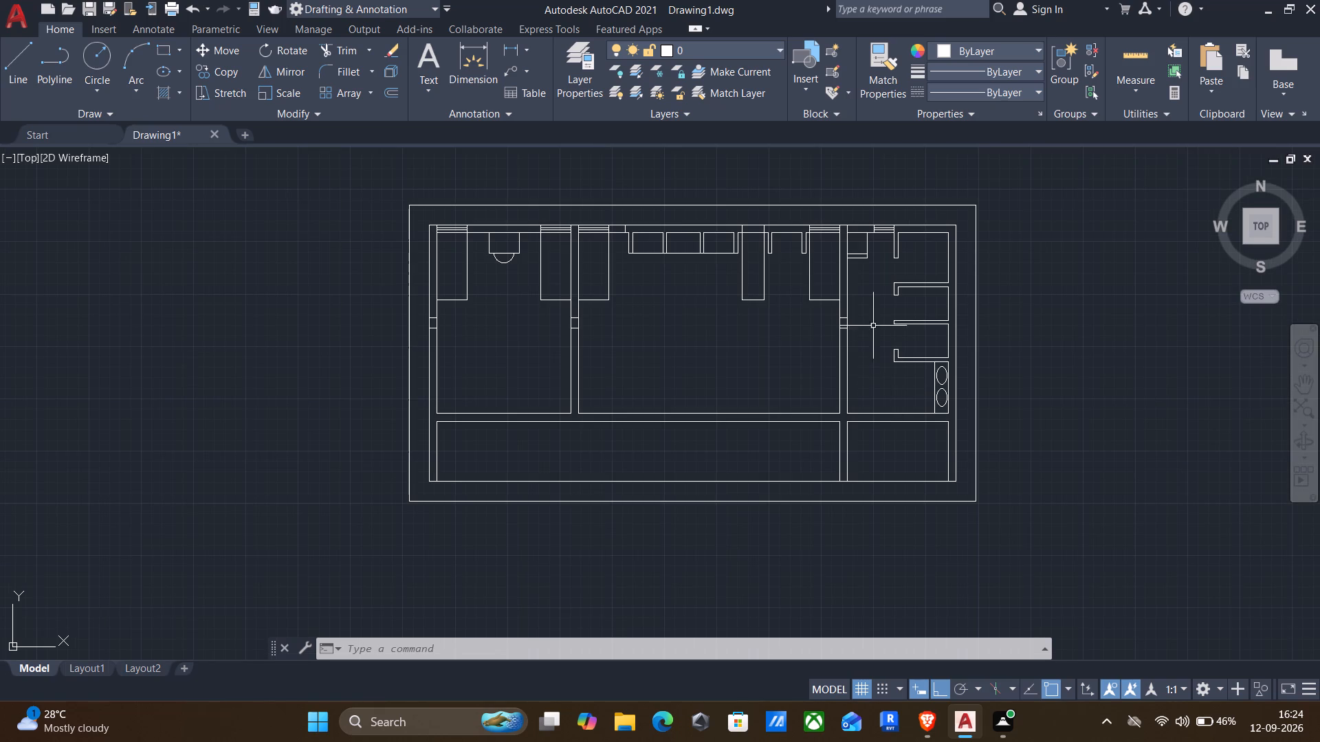
type("tr")
key("Return")
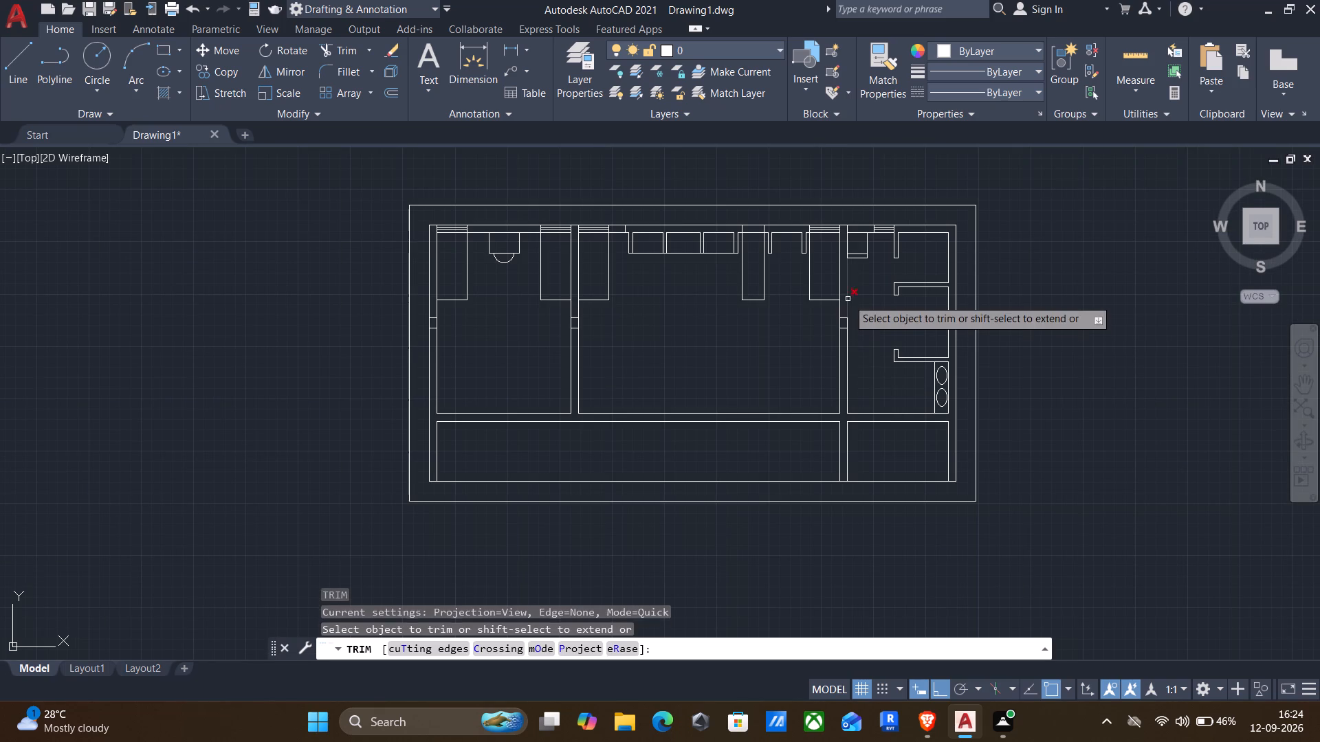
scroll(847, 300, "up", 3)
scroll(830, 387, "up", 3)
left_click_drag(822, 515, 788, 280)
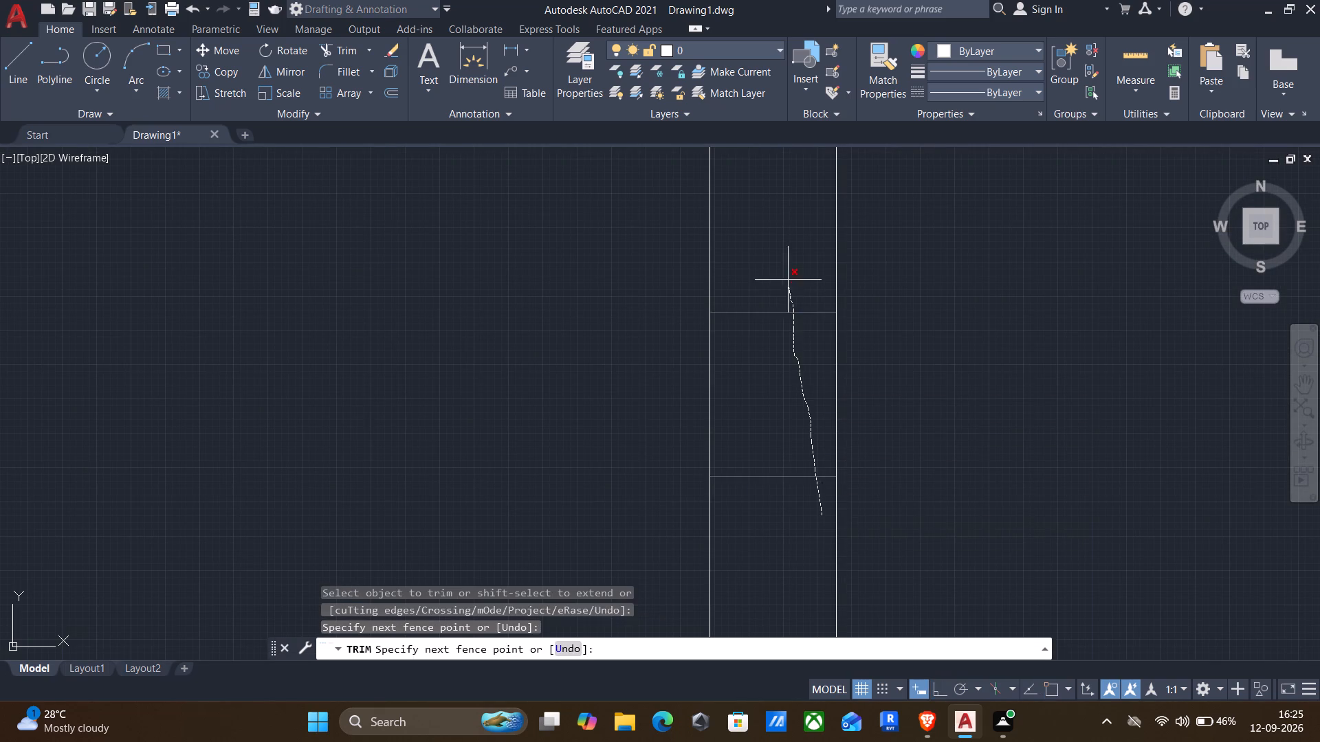
left_click_drag(788, 280, 788, 279)
scroll(788, 278, "down", 2)
scroll(887, 387, "down", 2)
middle_click_drag(888, 390, 907, 322)
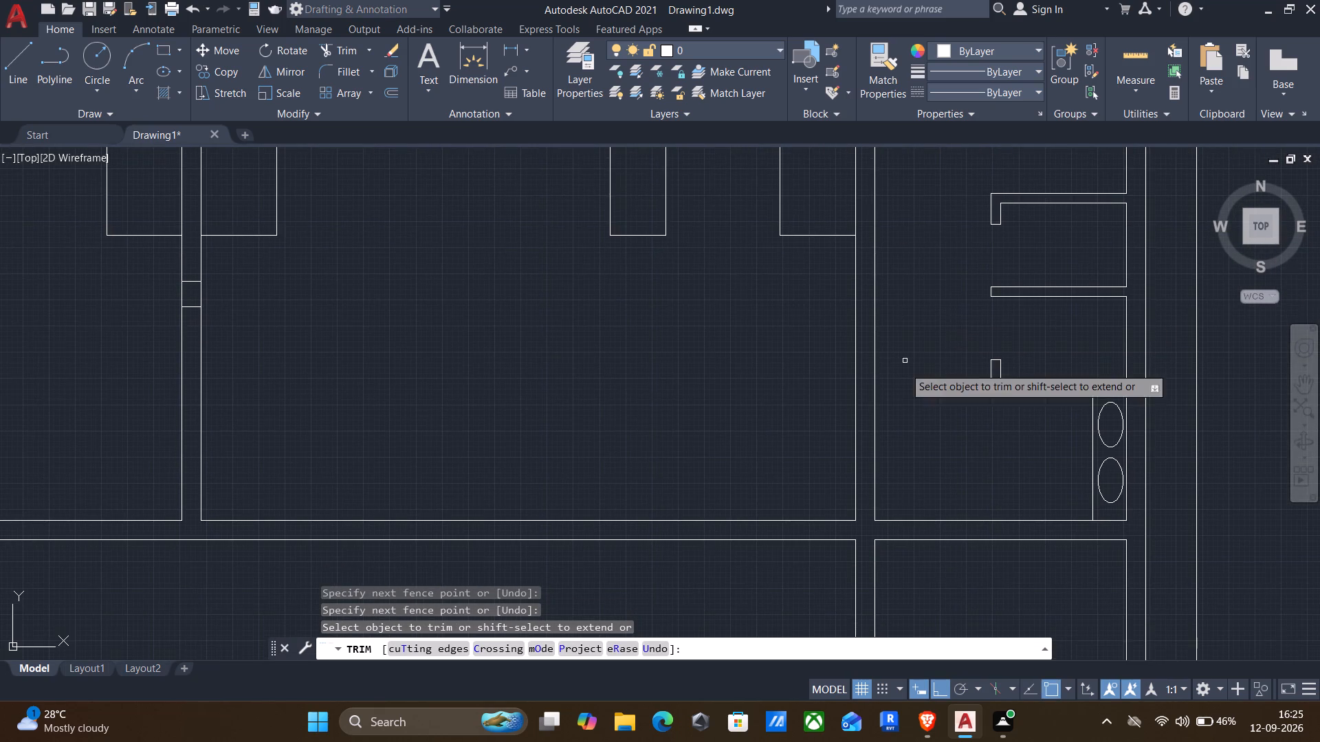
middle_click_drag(903, 385, 905, 357)
scroll(913, 338, "down", 1)
middle_click_drag(919, 340, 910, 355)
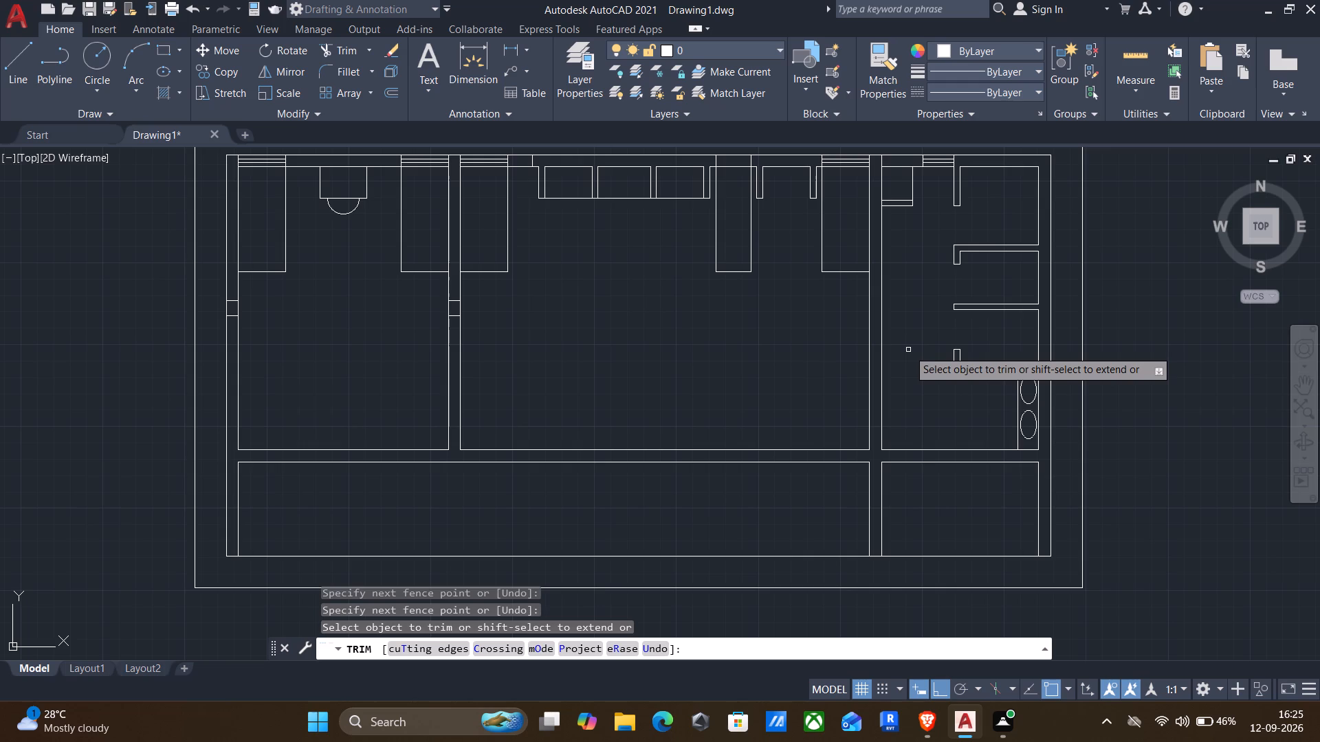
key("Escape")
Mirror the middle room's upper furniture and window lines about a horizontal line through the side wall's midpoint, keeping the originals.
middle_click_drag(697, 259, 663, 339)
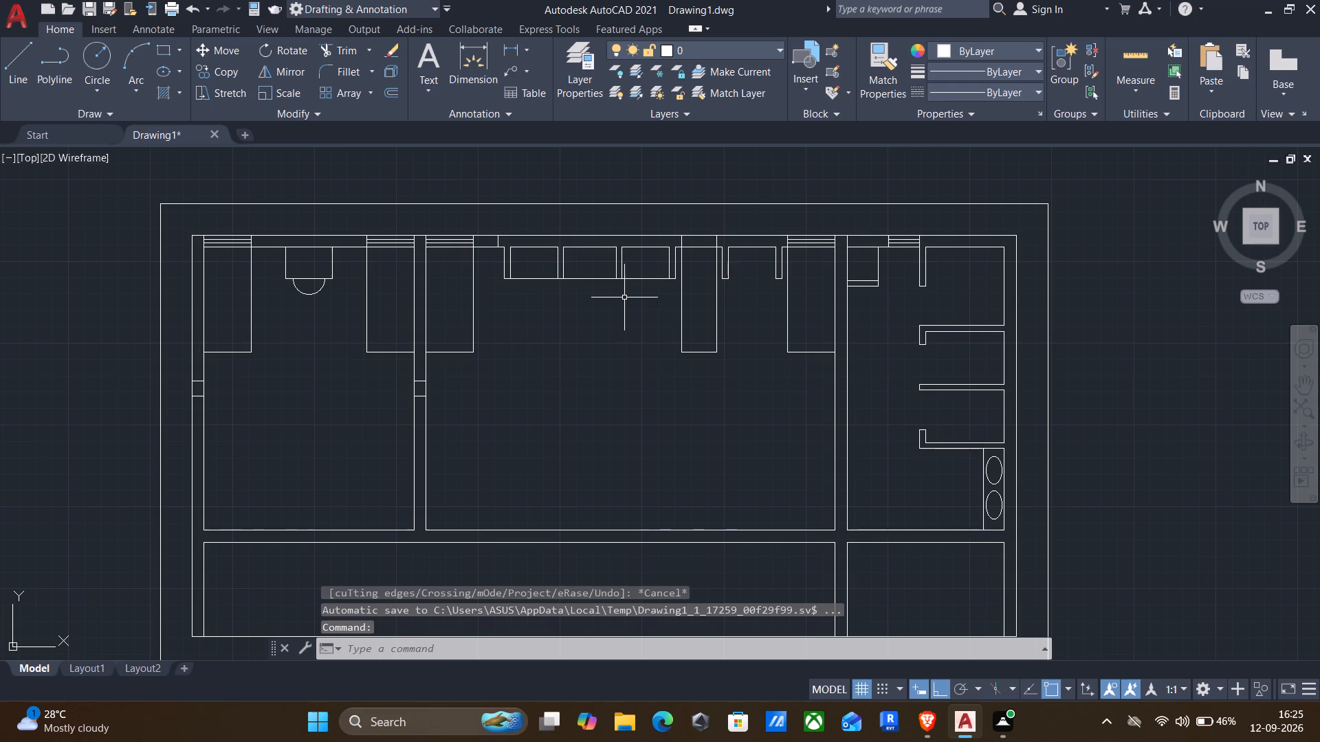
type("mi")
key("Return")
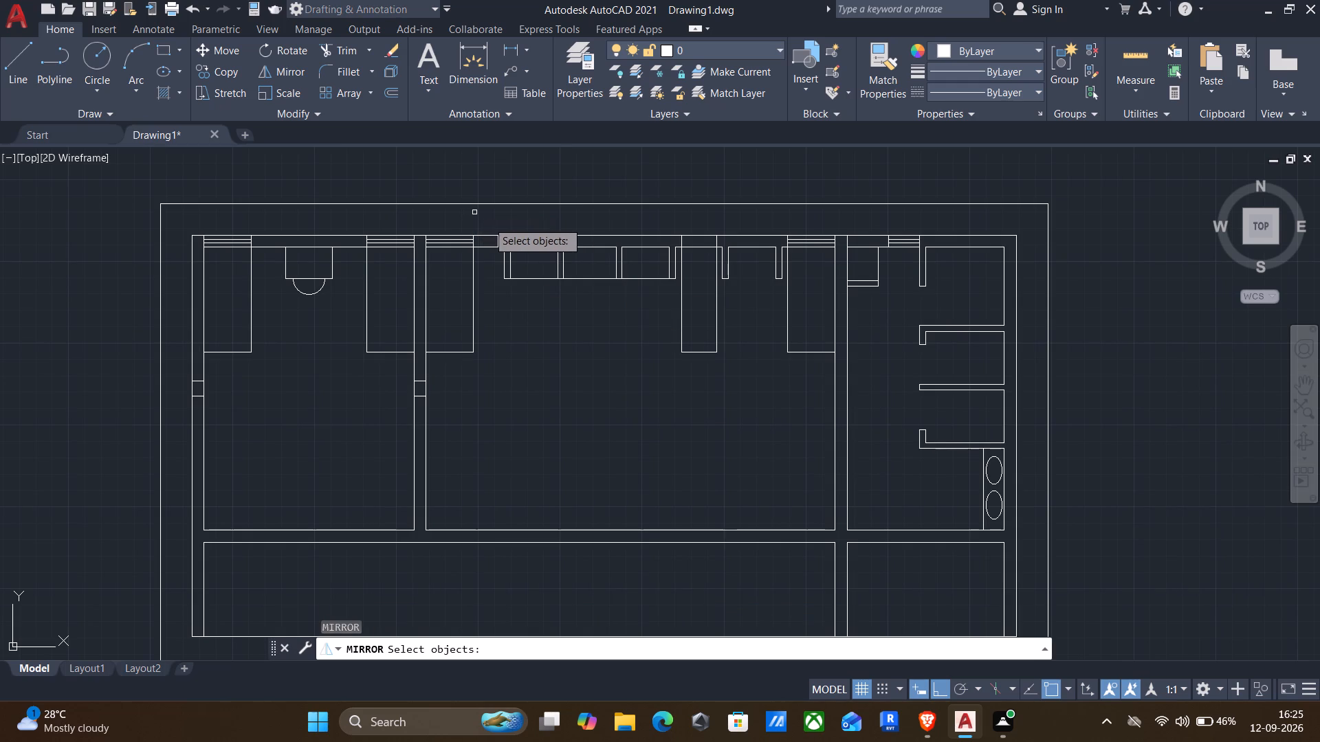
left_click(419, 223)
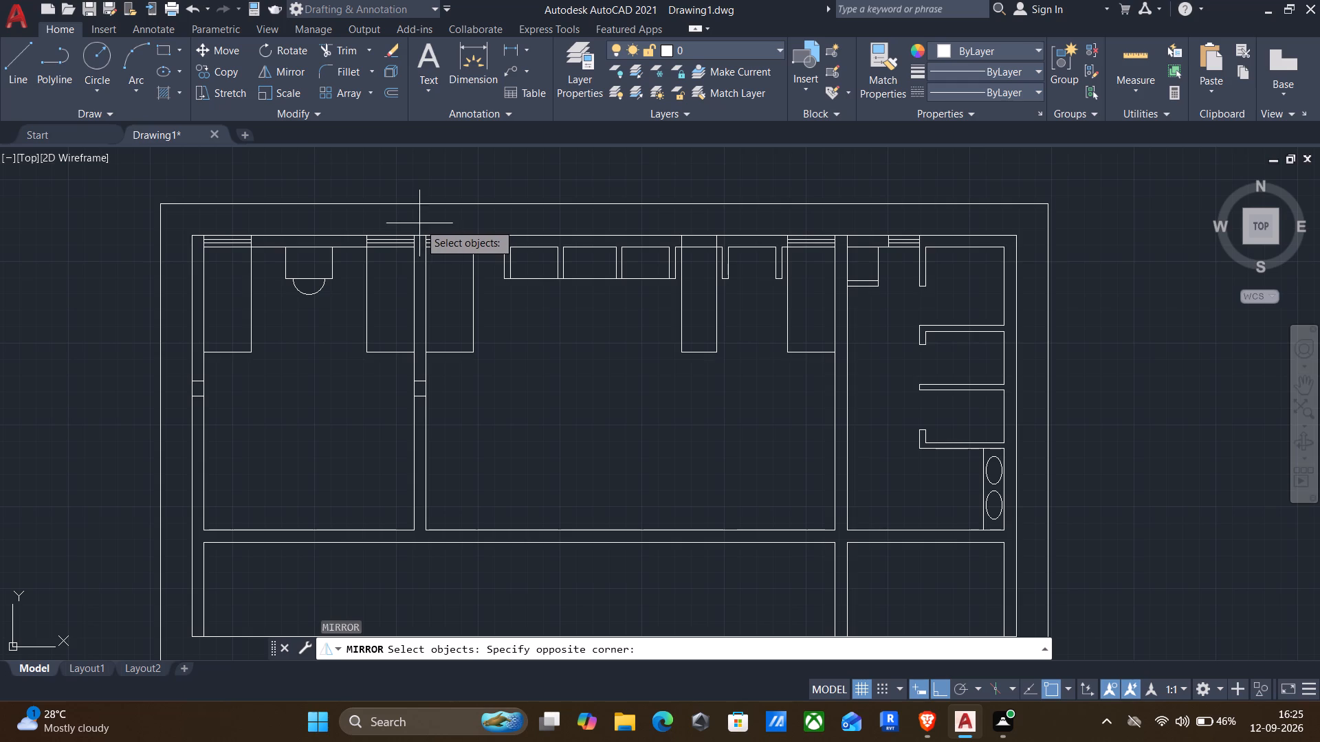
left_click(839, 391)
key("Return")
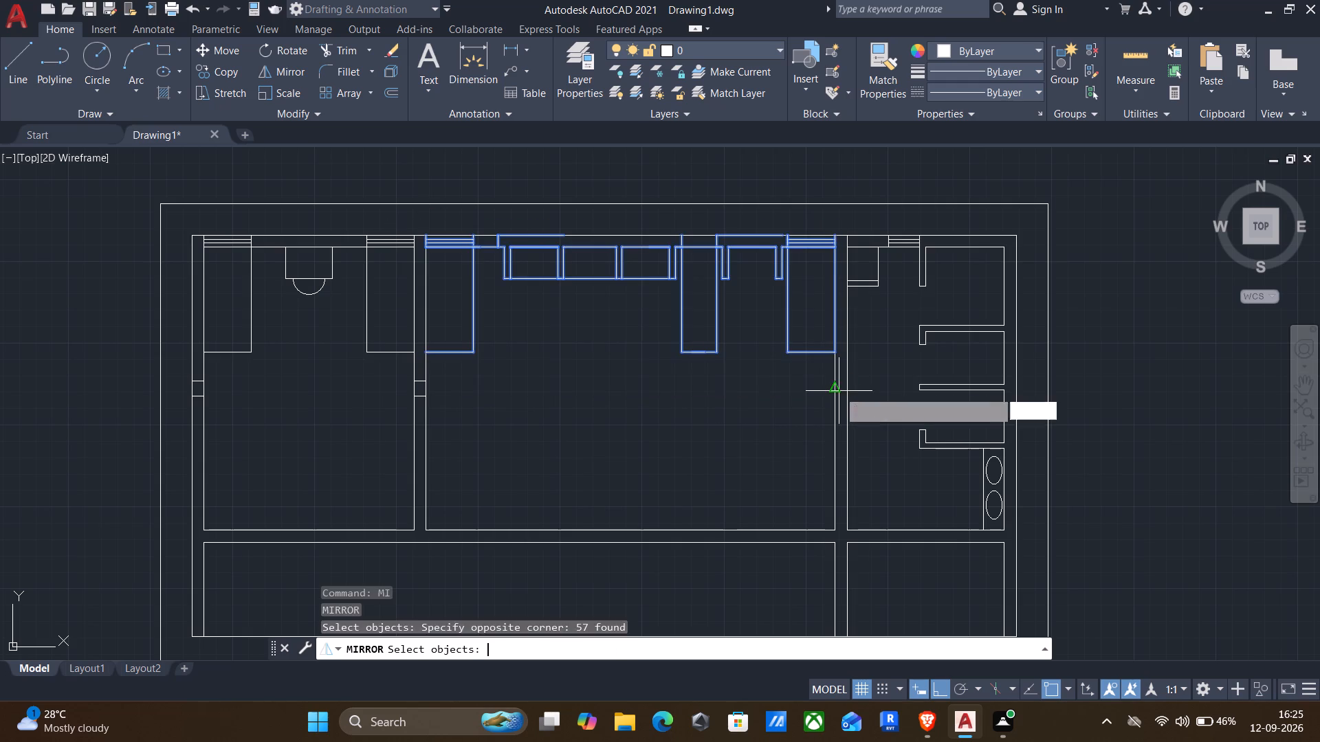
left_click(846, 390)
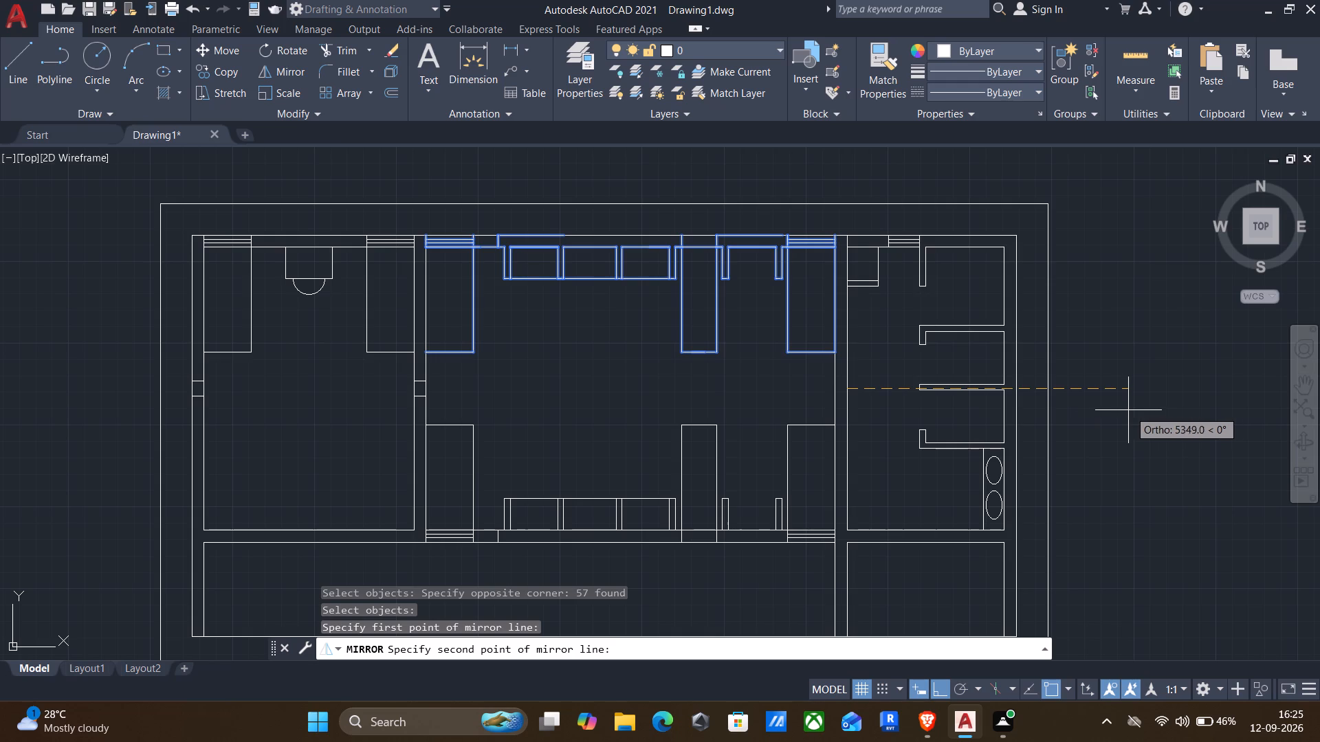
left_click(1149, 406)
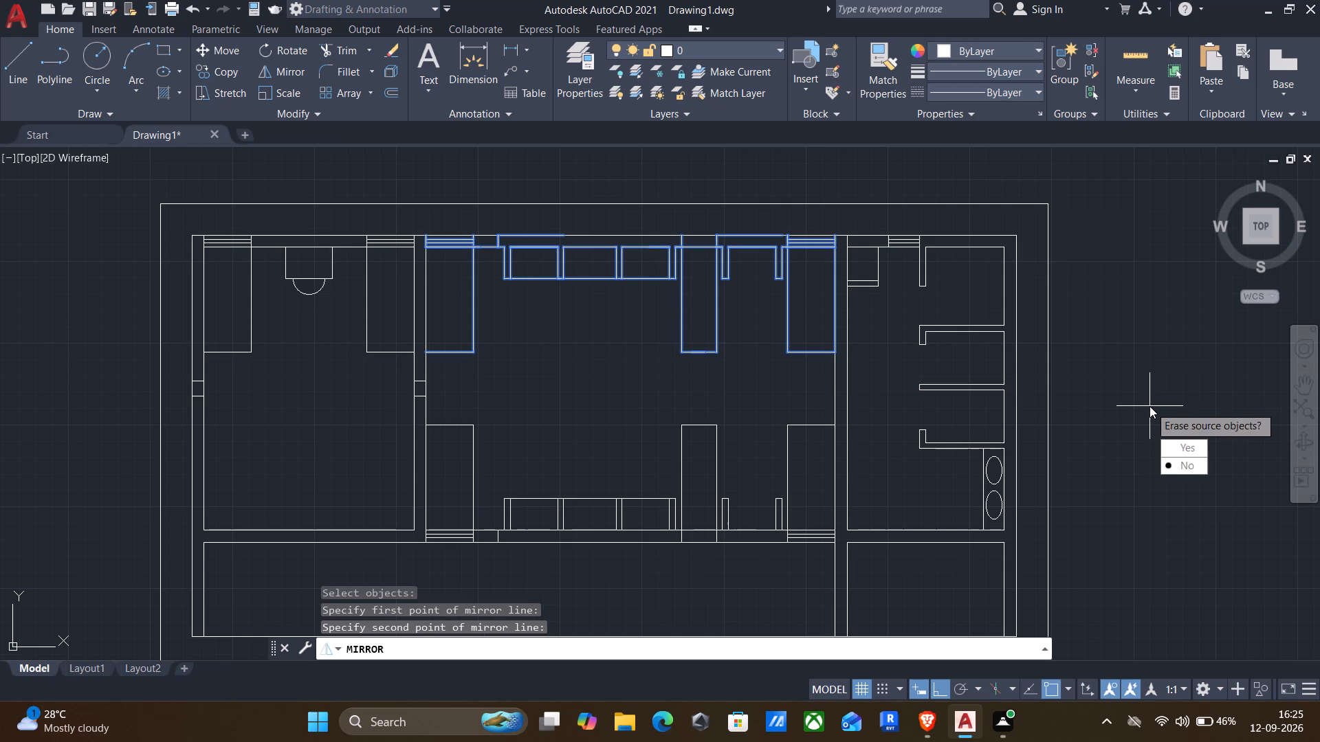
key("Return")
scroll(1150, 405, "down", 2)
middle_click_drag(1141, 420, 1044, 357)
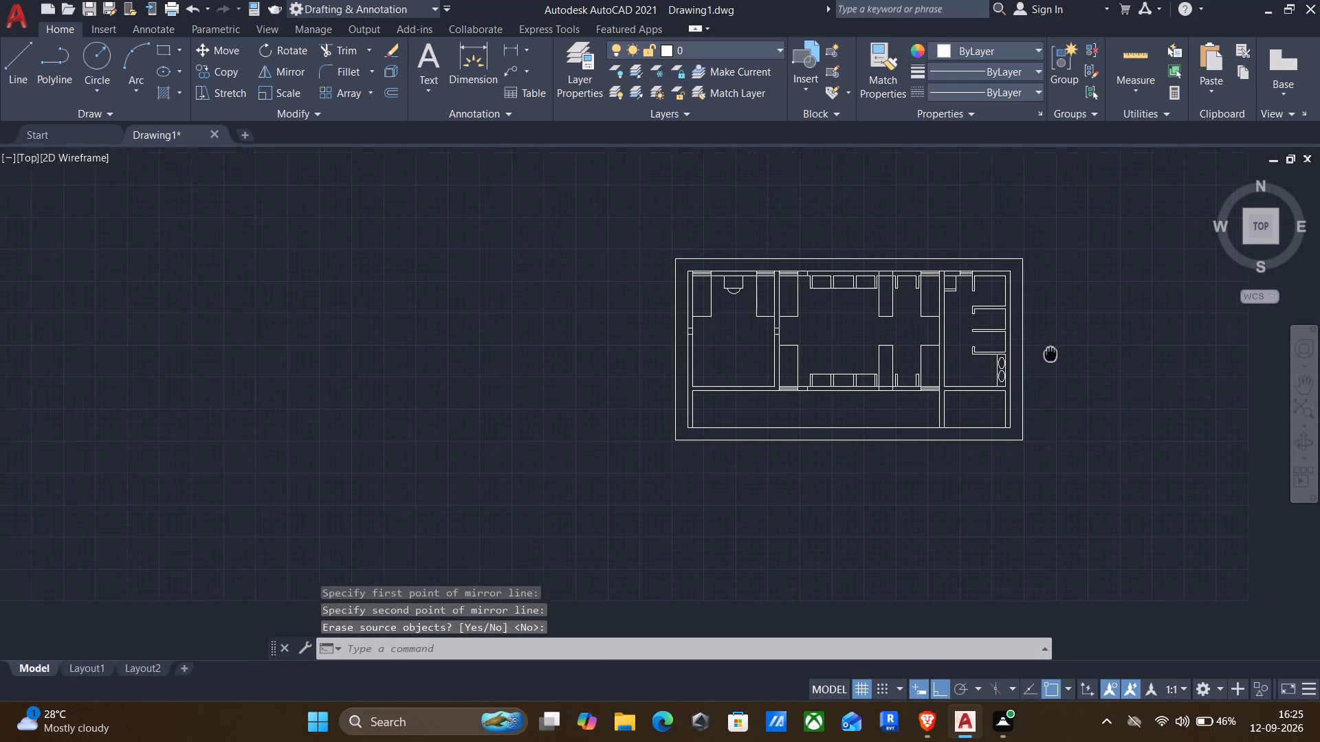
Examine the mirrored furniture and window lines along the middle room's lower wall and the neighbouring rooms.
middle_click_drag(1044, 357, 1009, 371)
scroll(879, 393, "up", 3)
middle_click_drag(910, 378, 879, 389)
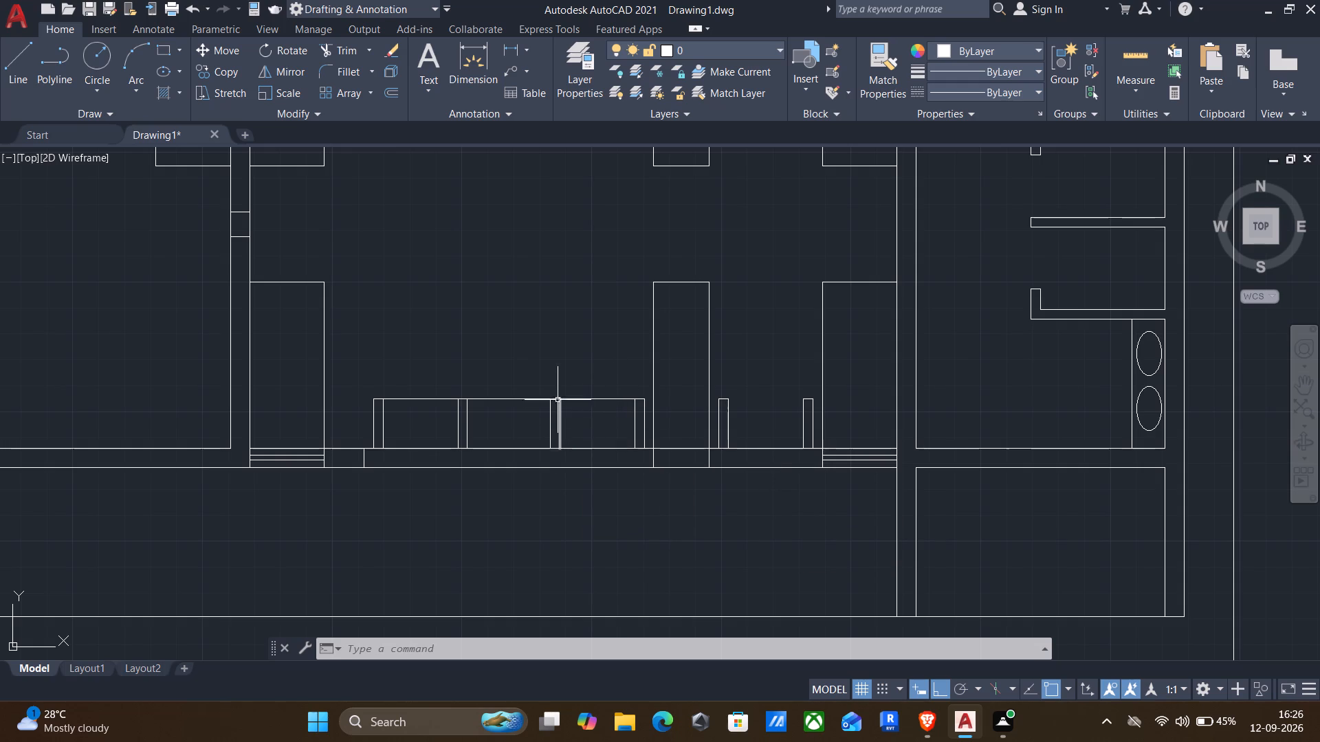
middle_click_drag(641, 320, 596, 336)
middle_click_drag(732, 298, 720, 304)
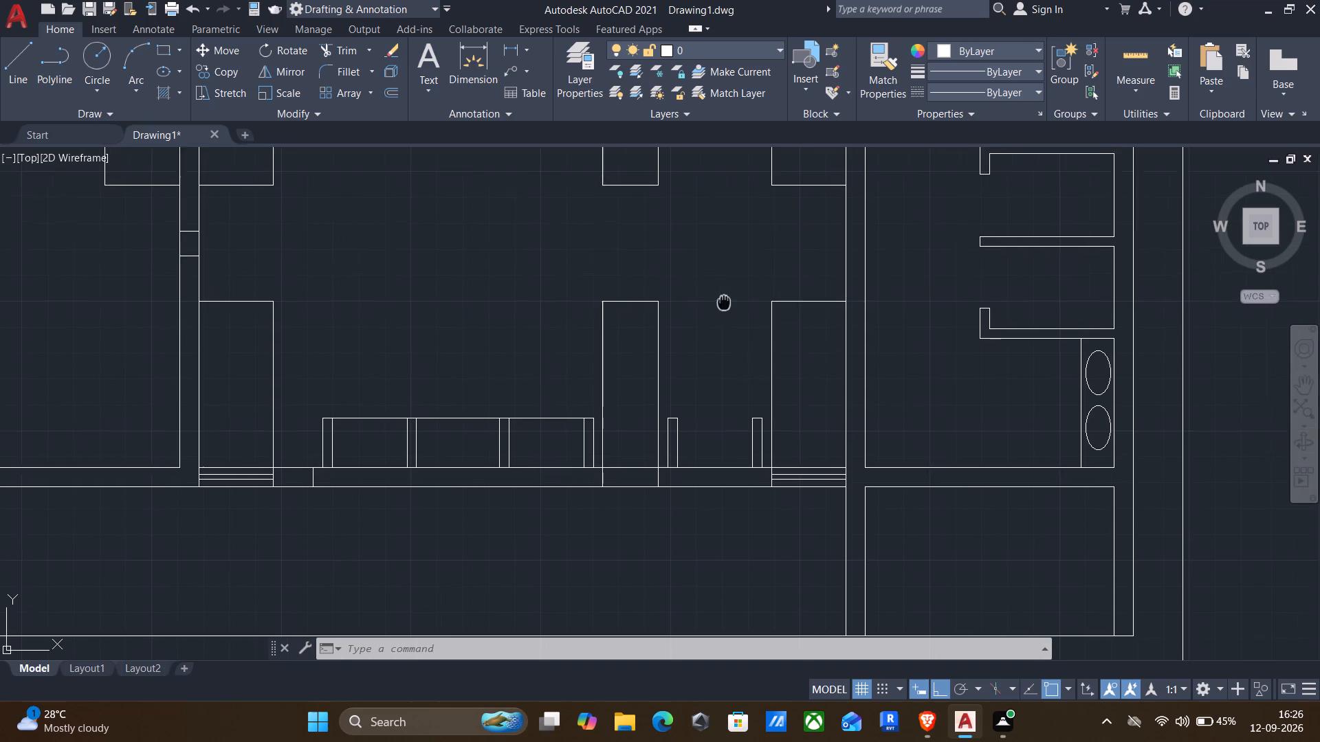
middle_click_drag(720, 304, 695, 313)
middle_click_drag(774, 266, 784, 350)
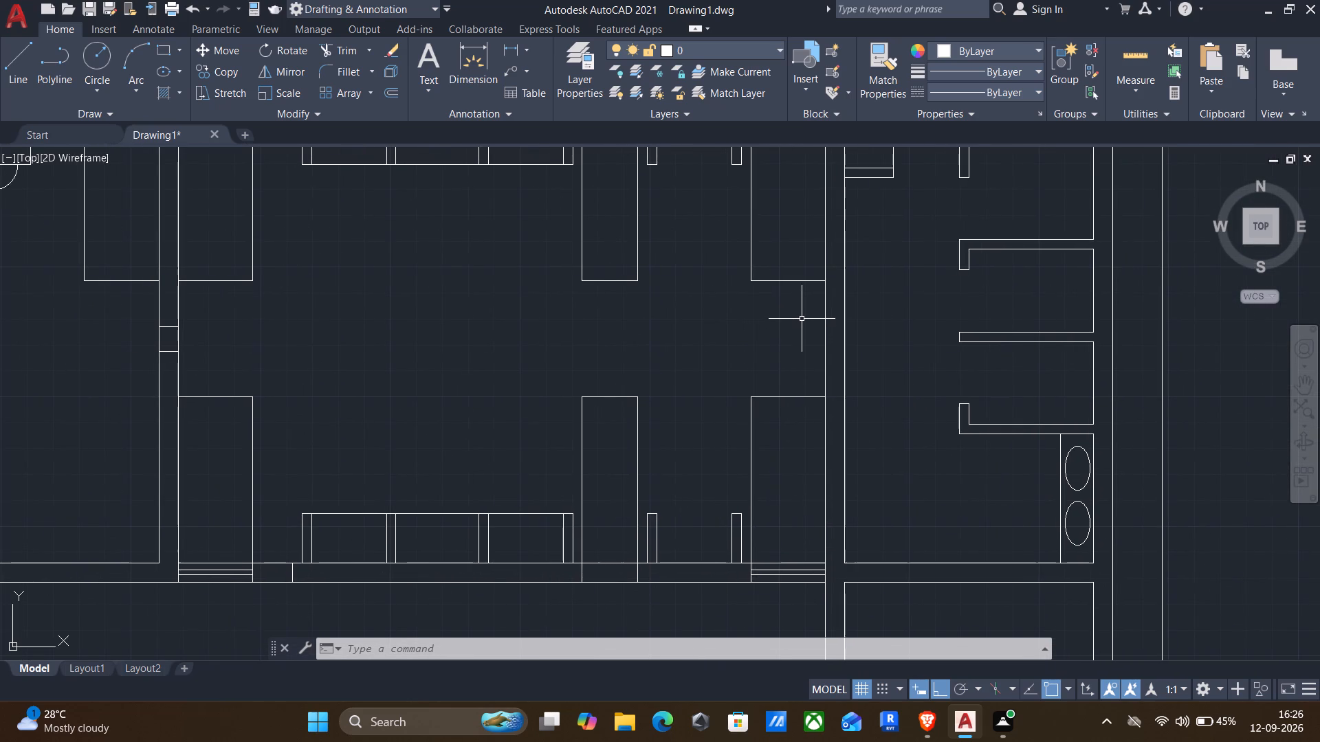
scroll(802, 319, "down", 1)
middle_click_drag(804, 322, 943, 409)
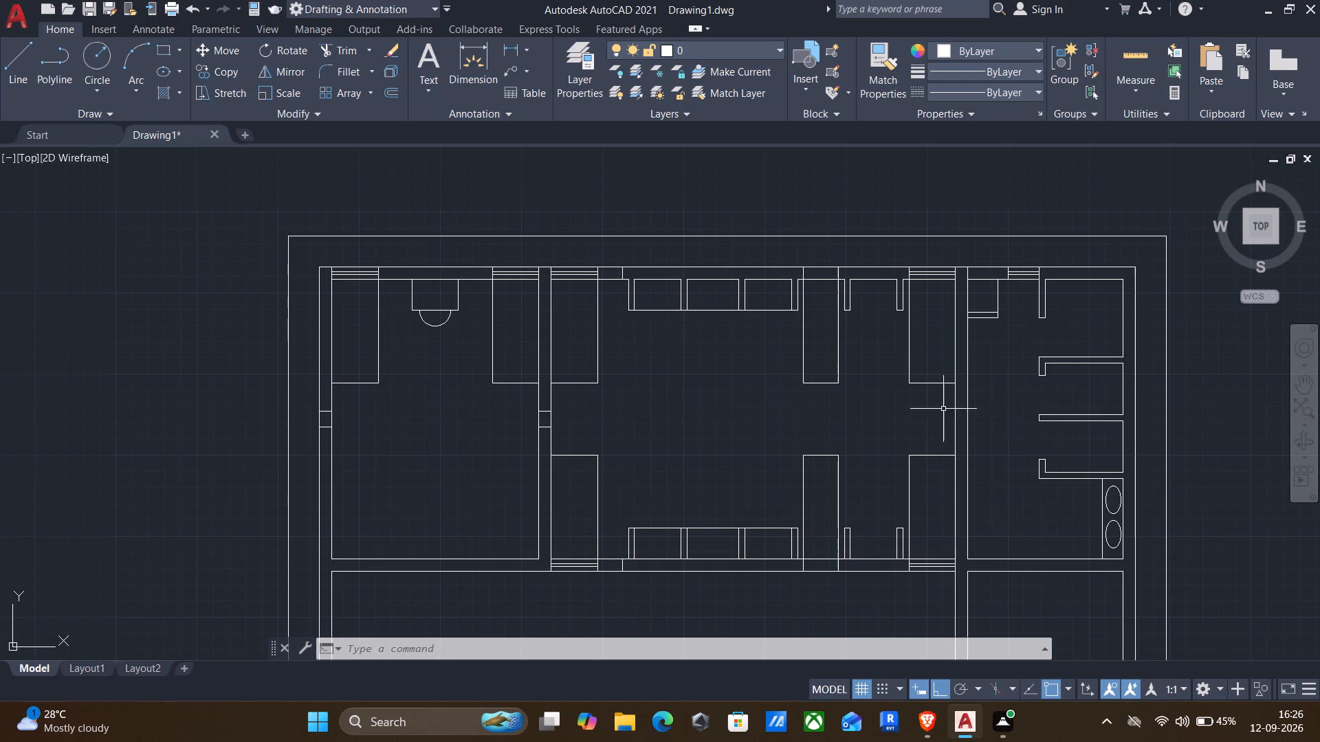
Copy the desk and chair from the first room horizontally into the free space east of the building.
left_click(395, 275)
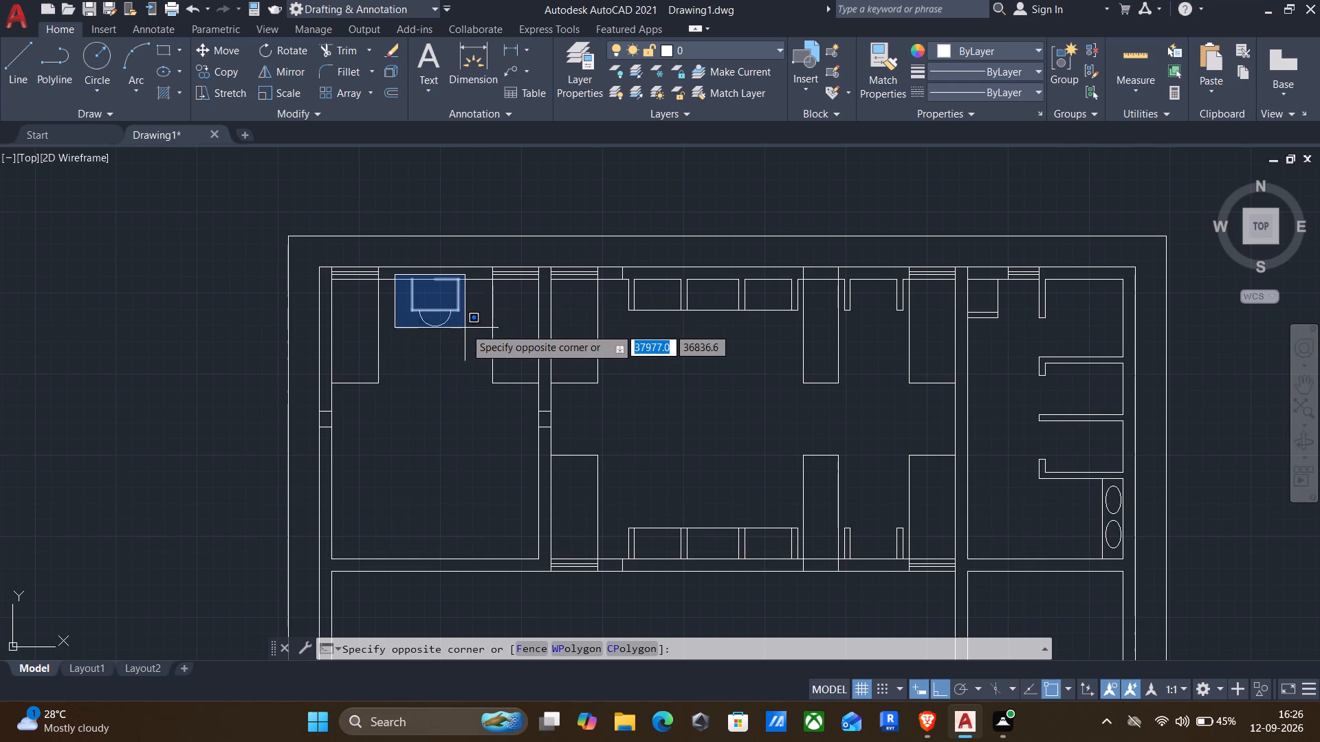
left_click(468, 338)
key("c")
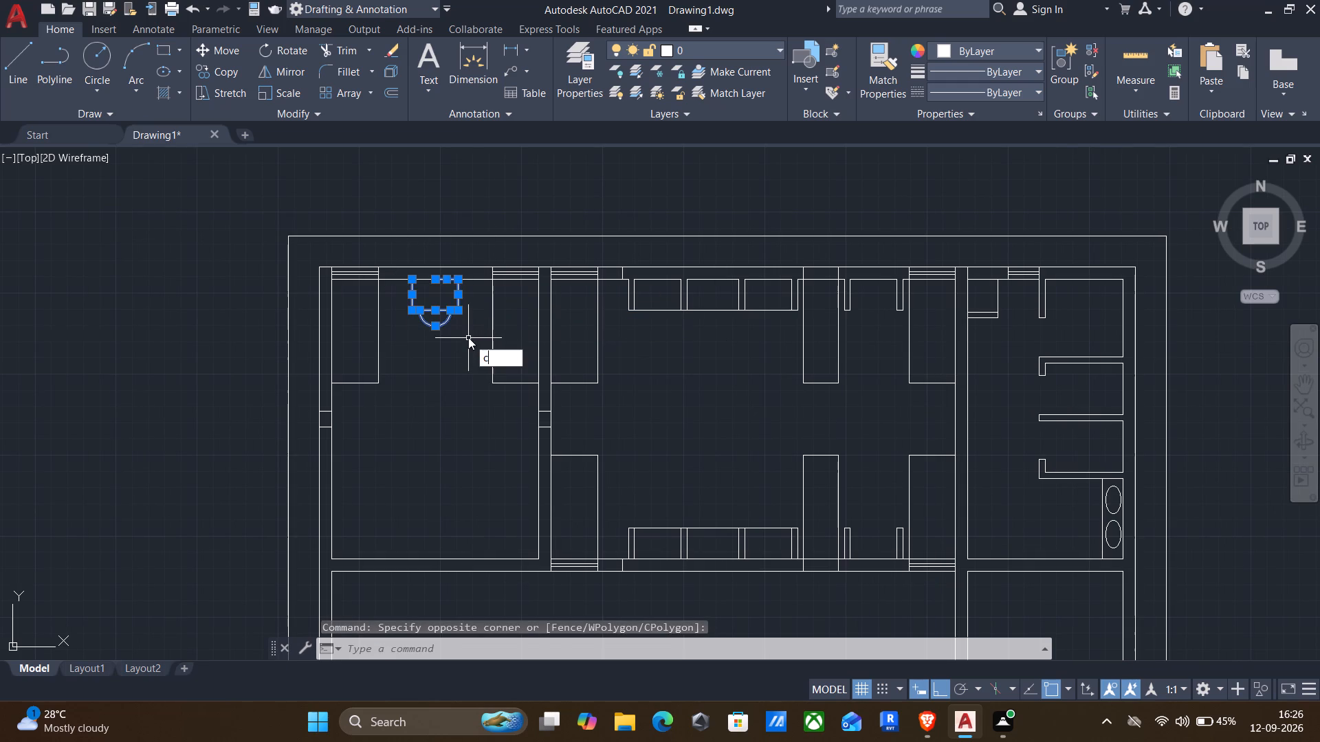
key("p")
key("Return")
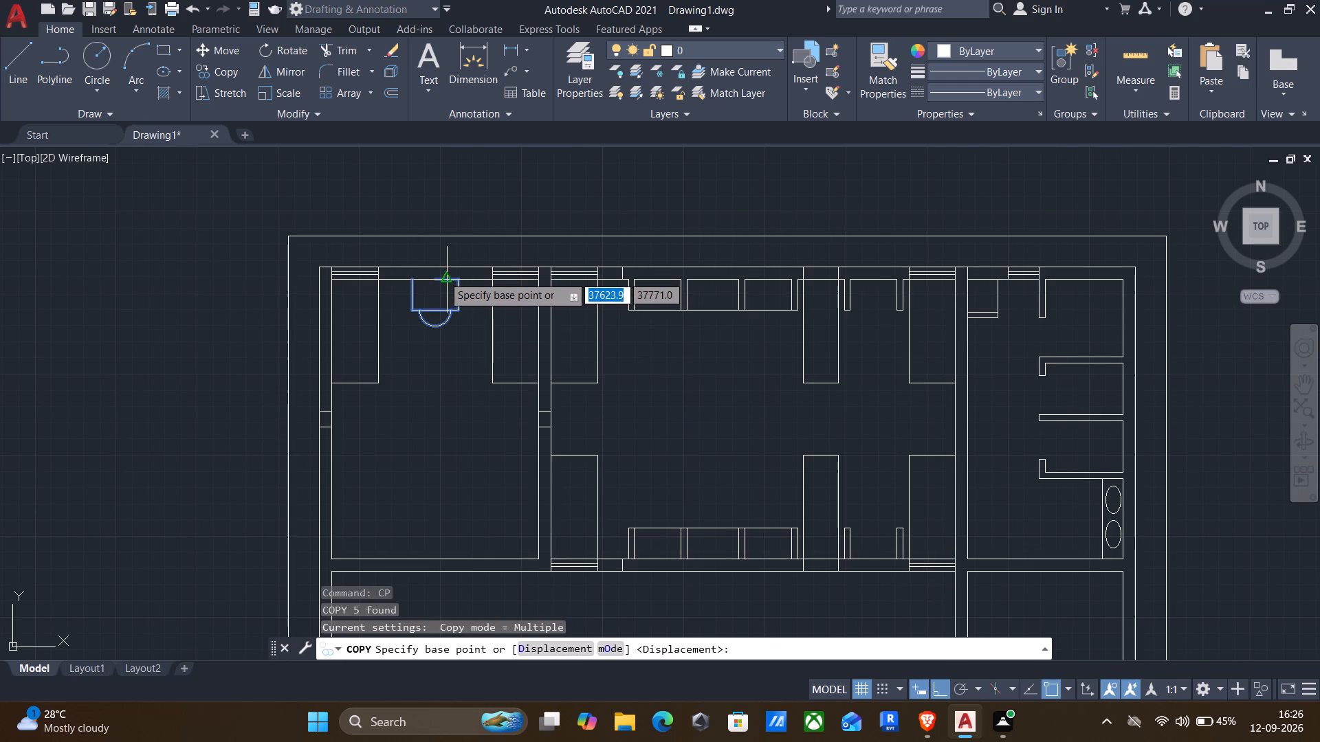
left_click(428, 280)
scroll(599, 297, "down", 2)
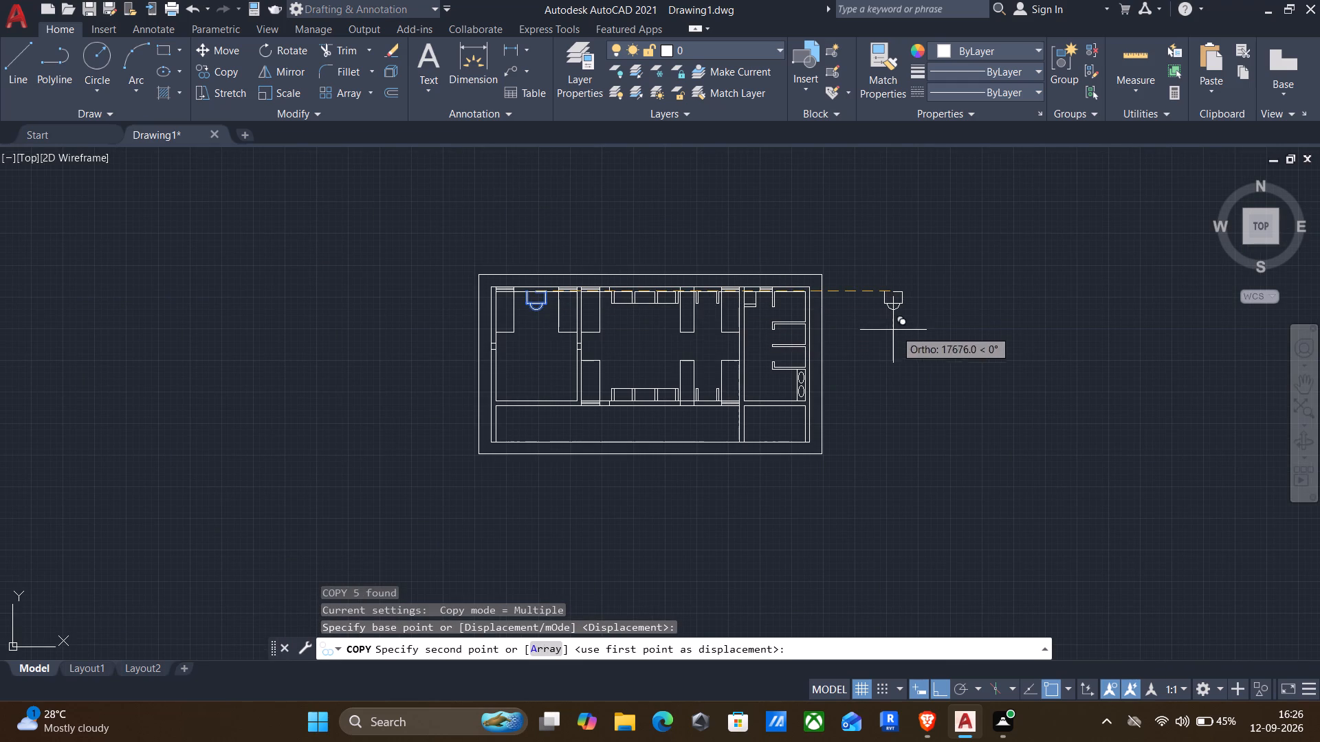
left_click(897, 334)
key("Escape")
Rotate the copied desk and chair 90° clockwise about the desk's corner, so the chair faces west.
left_click(868, 264)
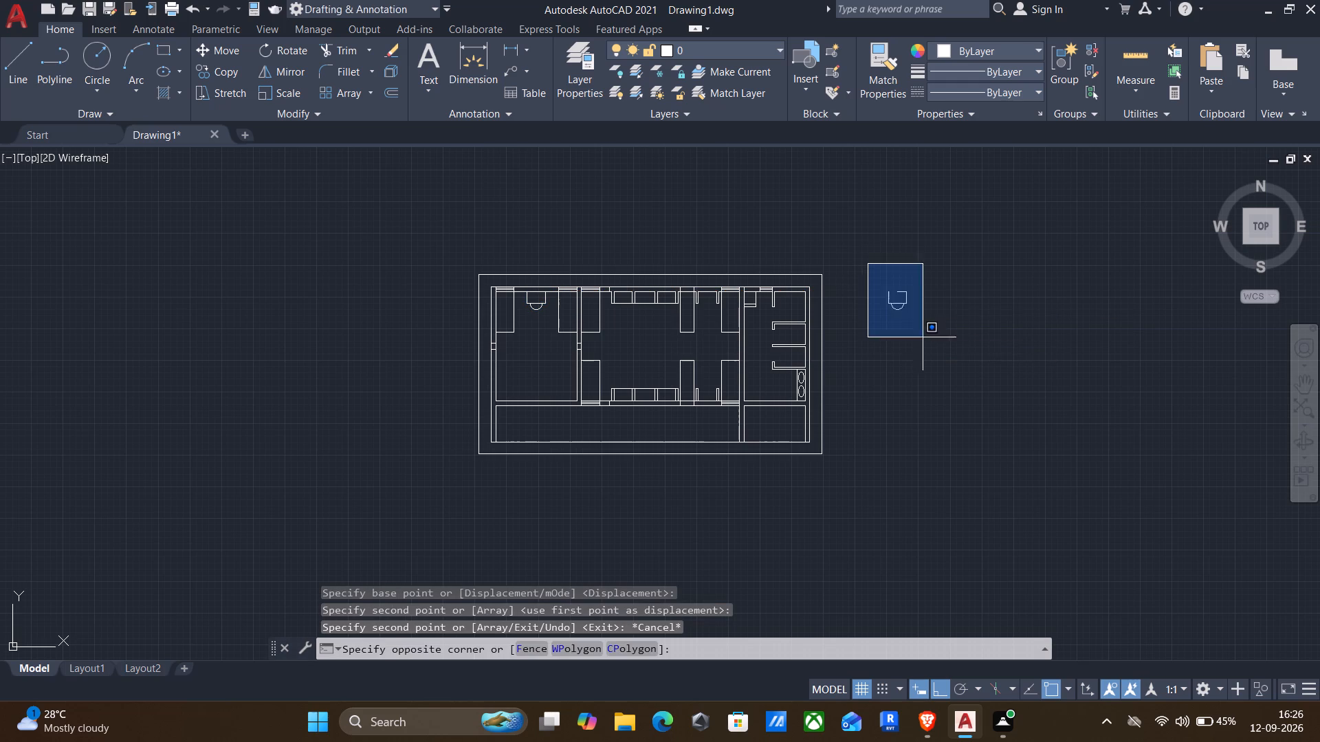
left_click(954, 357)
type("ro")
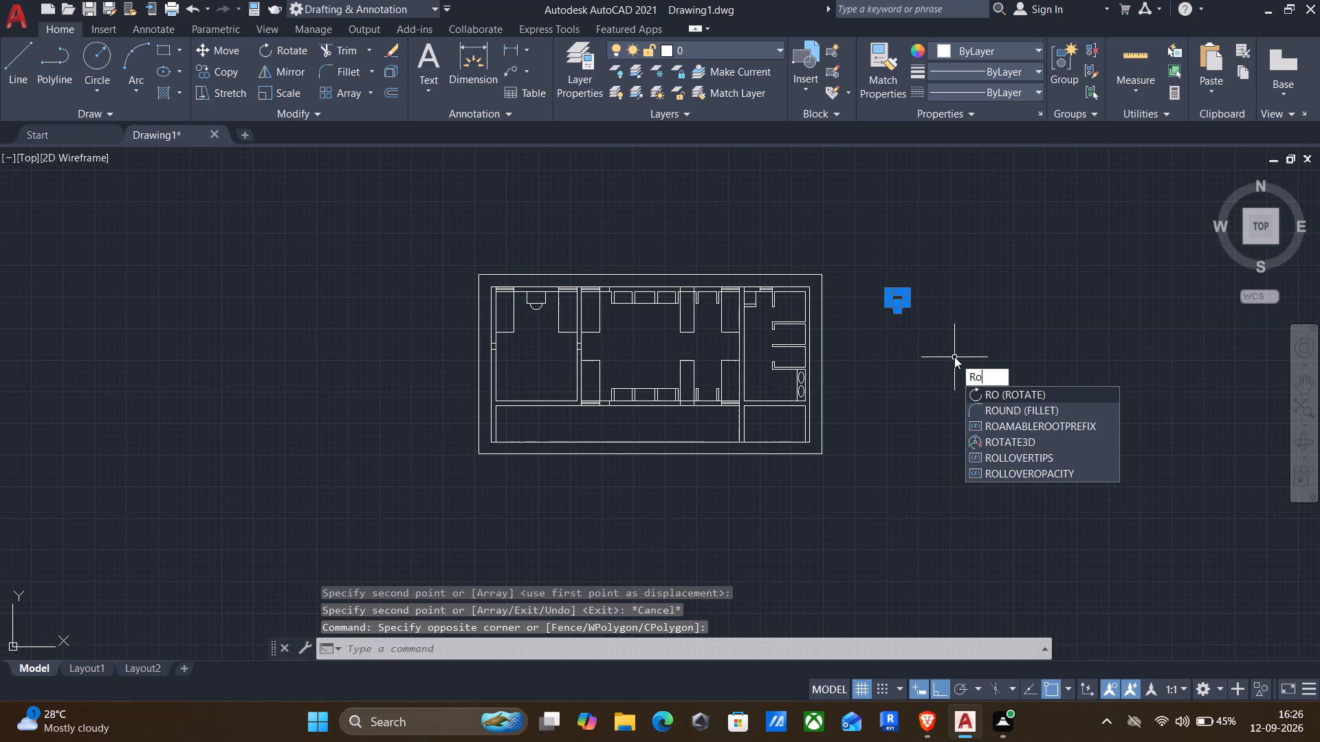
key("Return")
left_click(909, 293)
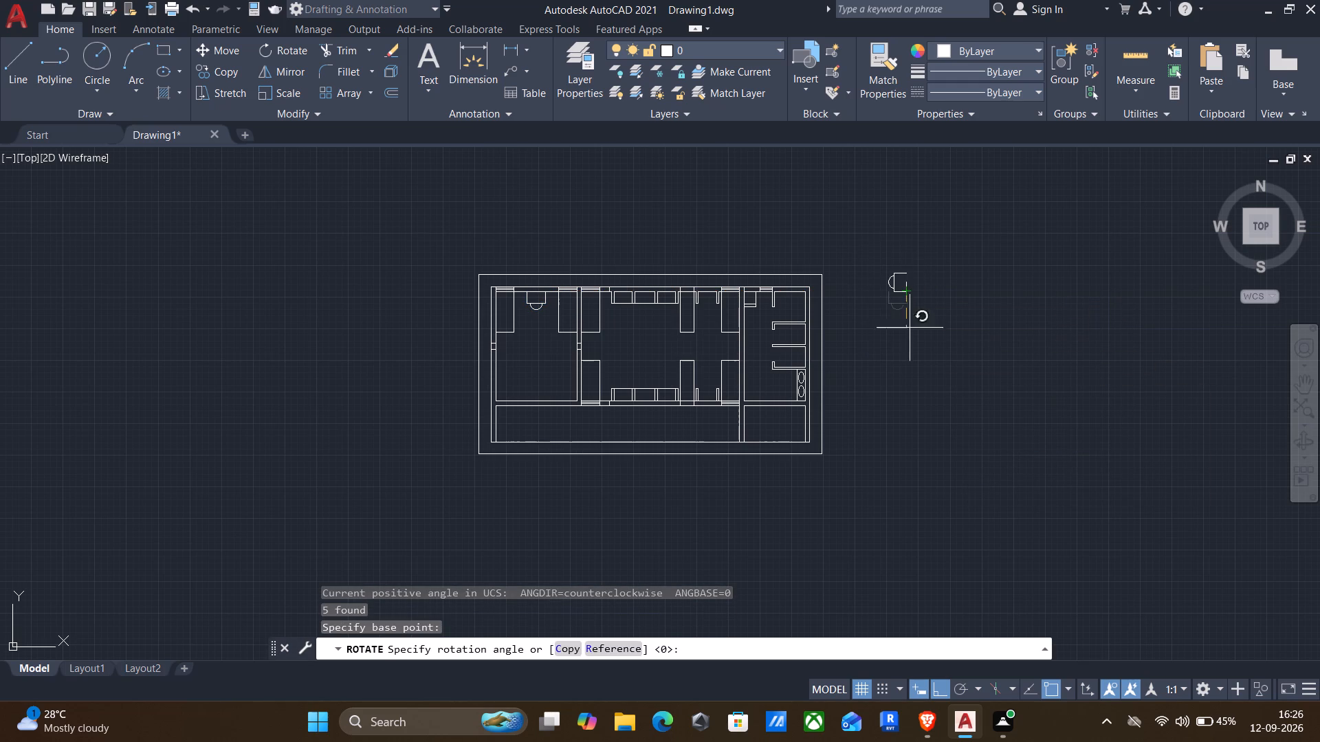
left_click(906, 360)
With Ortho off, copy the rotated desk and chair by its wall-side edge to the midpoint of the middle room's east wall.
left_click_drag(861, 218, 904, 313)
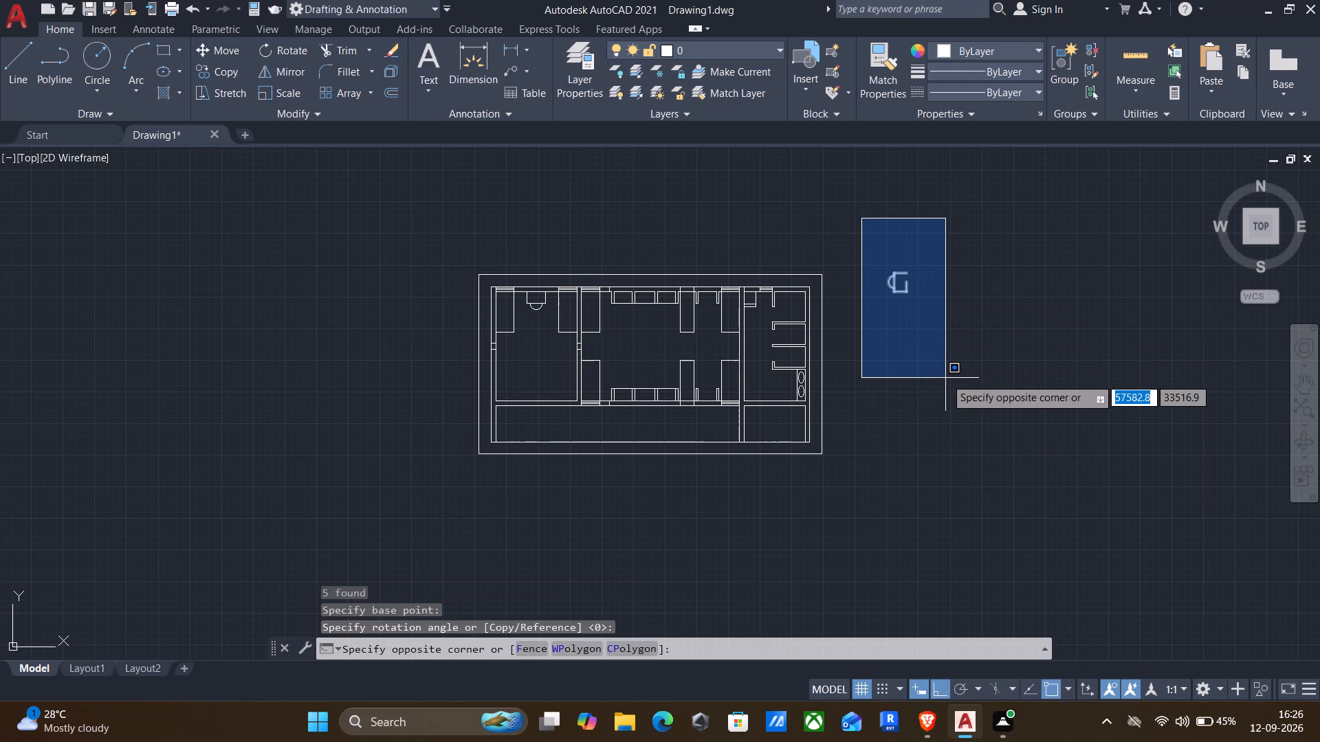
left_click(945, 378)
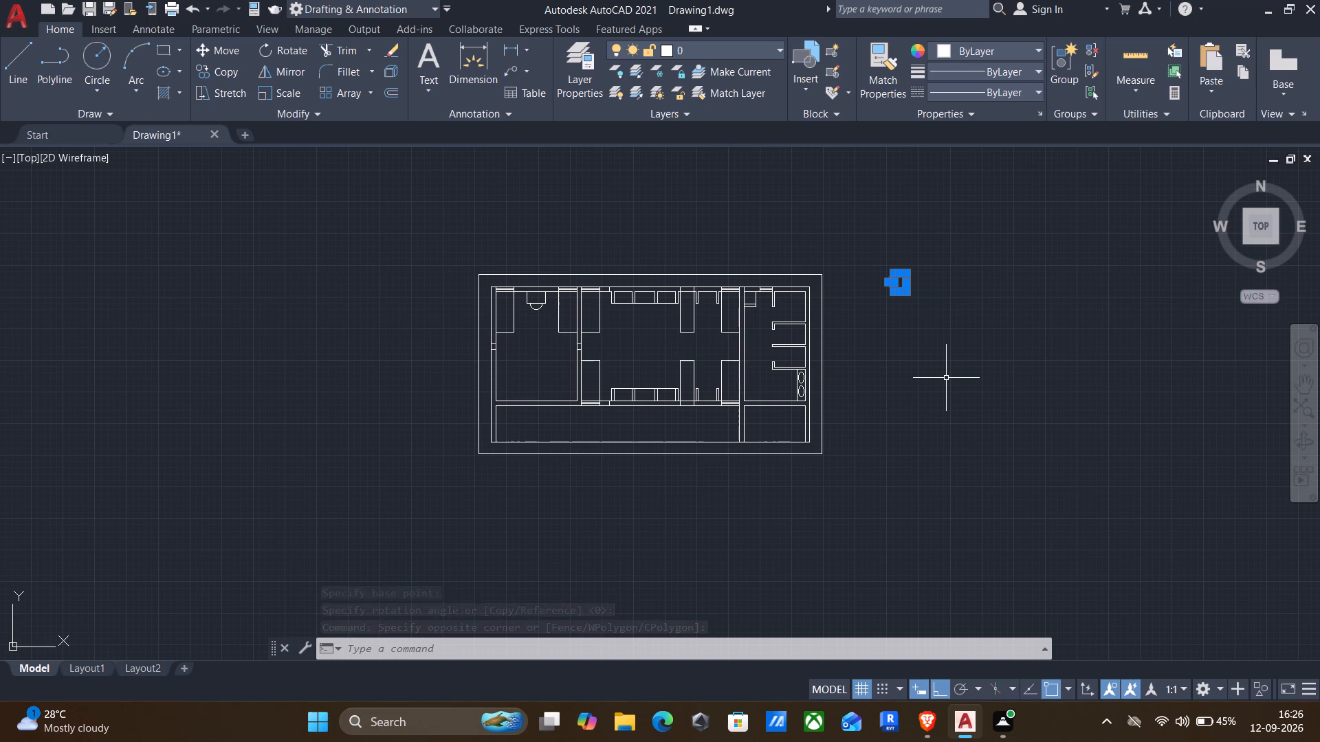
type("co")
key("Return")
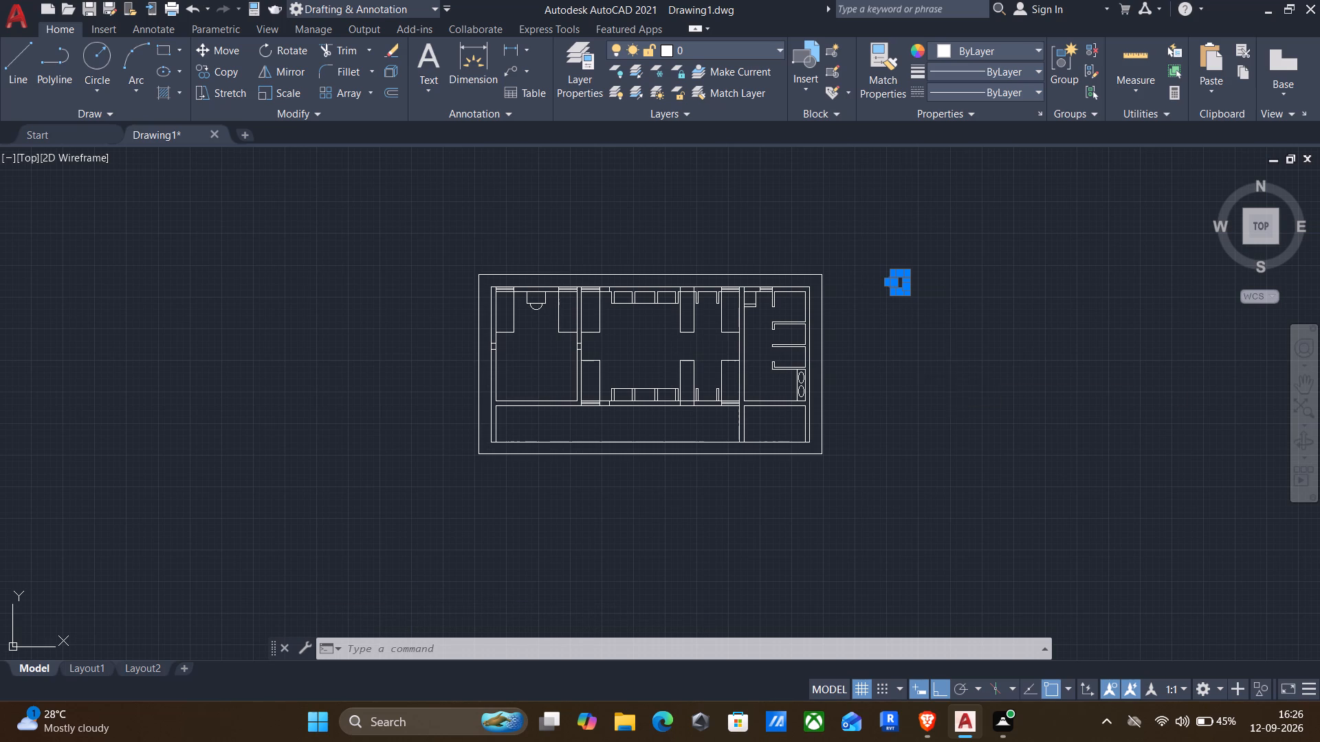
scroll(903, 283, "up", 3)
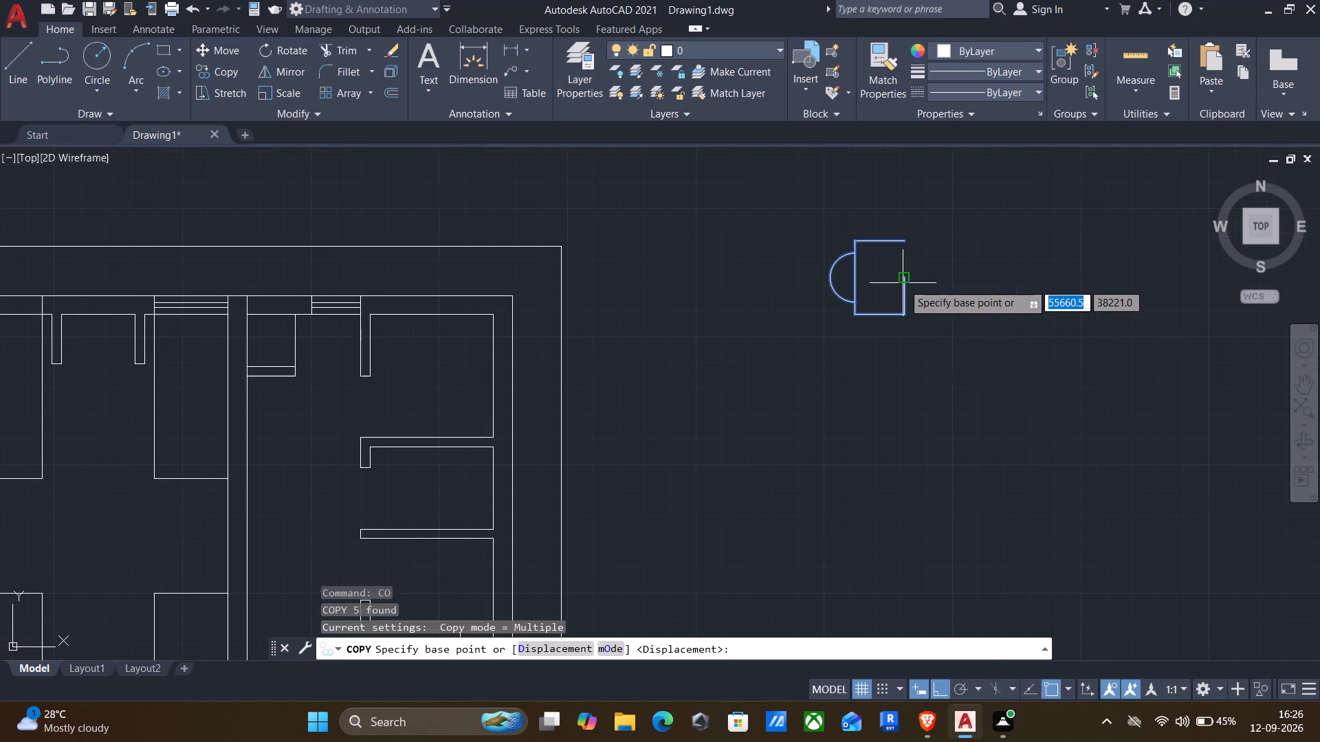
left_click(899, 281)
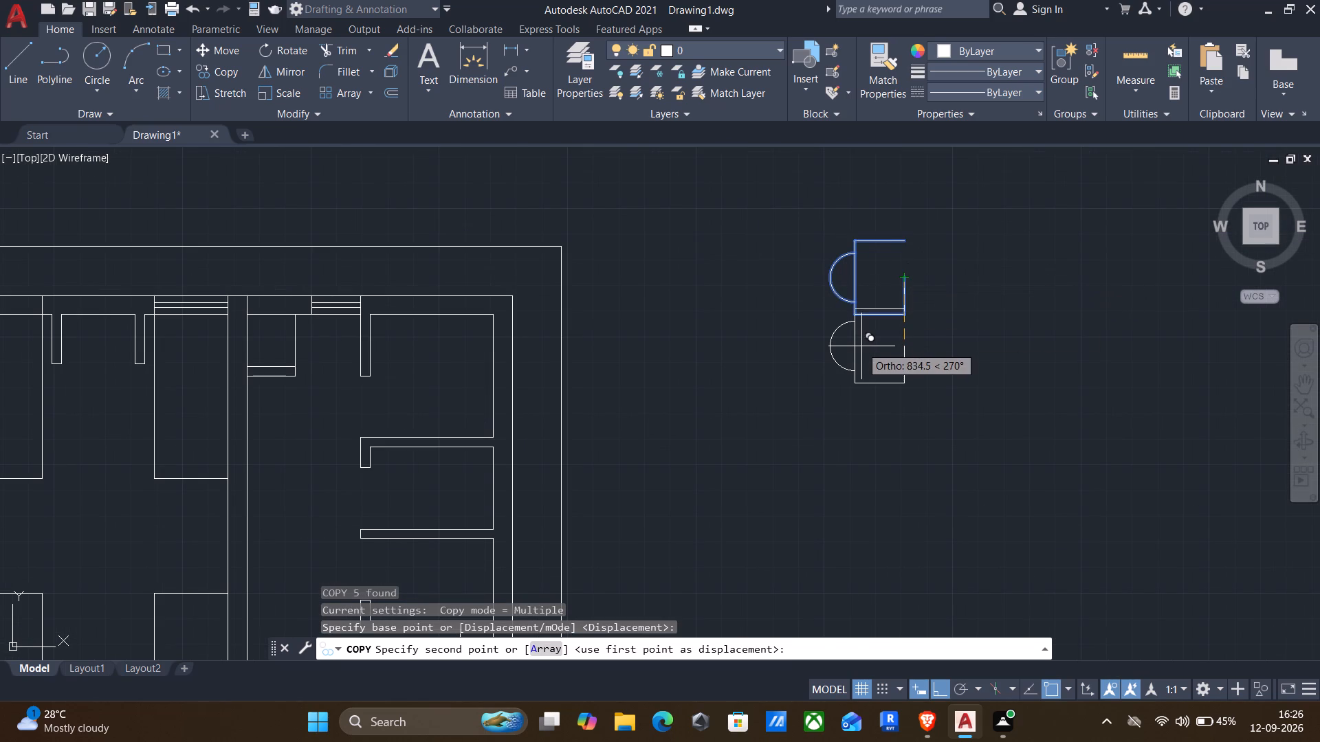
key("F8")
scroll(824, 374, "down", 1)
middle_click_drag(819, 429, 1066, 274)
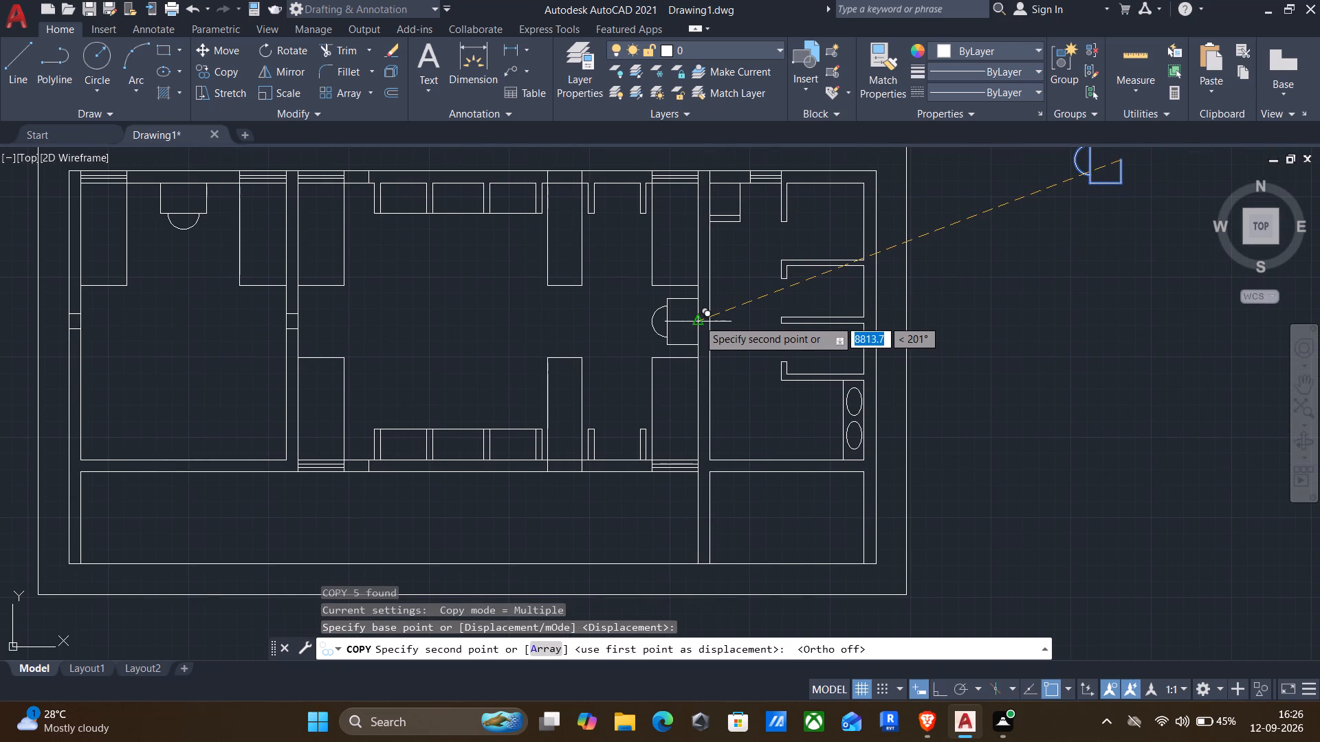
left_click(698, 320)
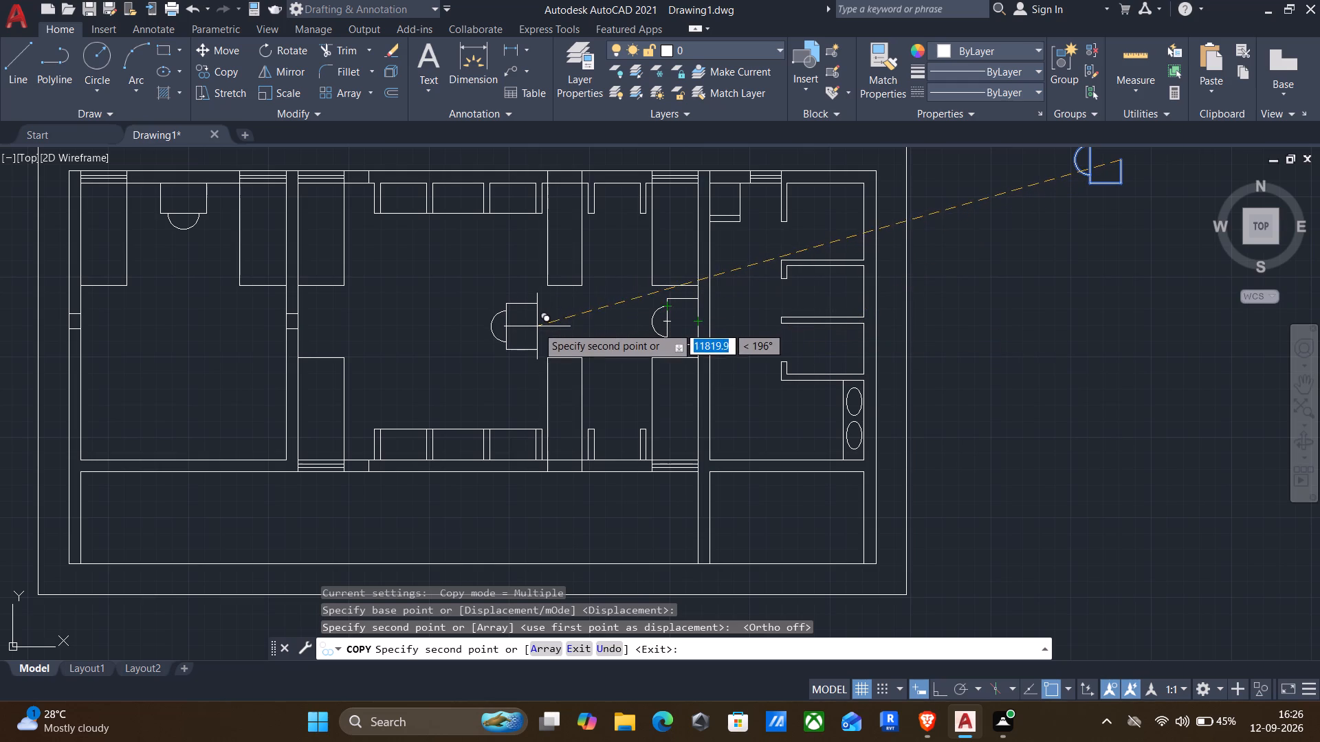
key("Escape")
Draw a helper line along the inner face of the middle room's upper wall, from corner to corner.
middle_click_drag(550, 324, 612, 330)
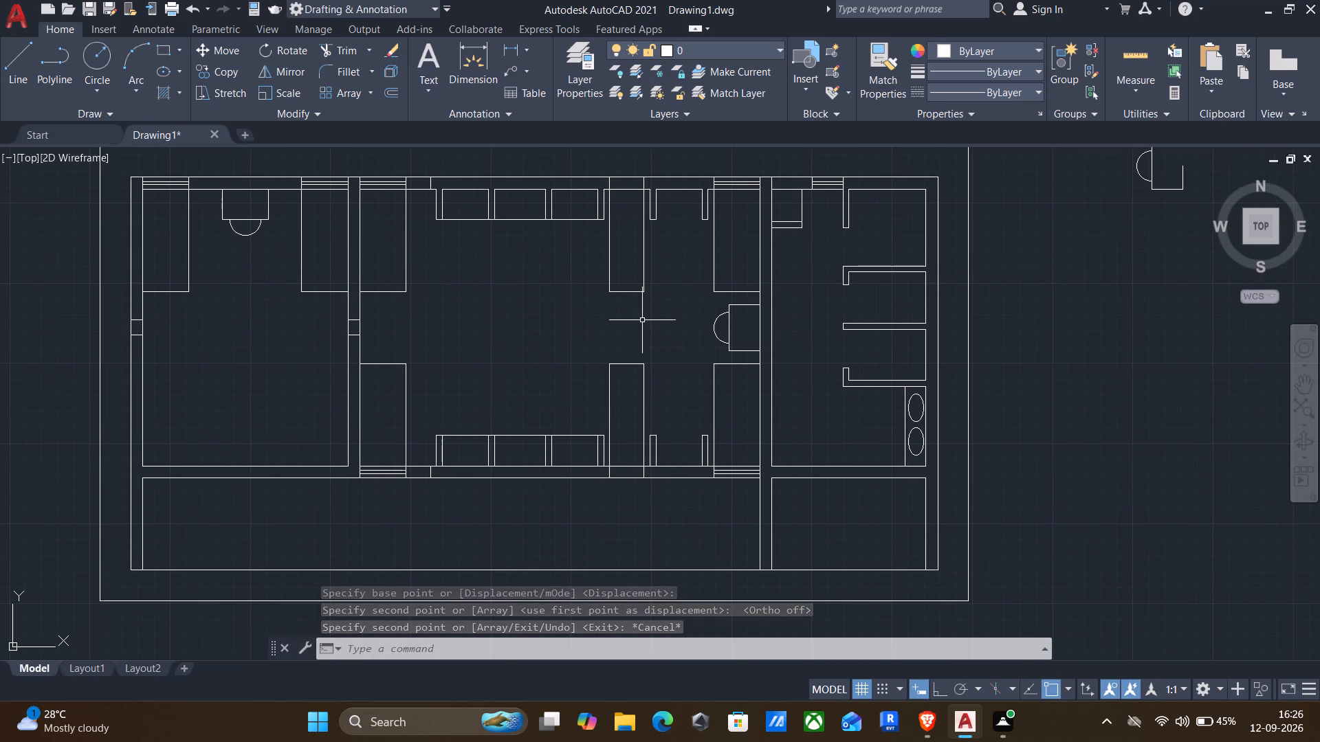
key("l")
key("Return")
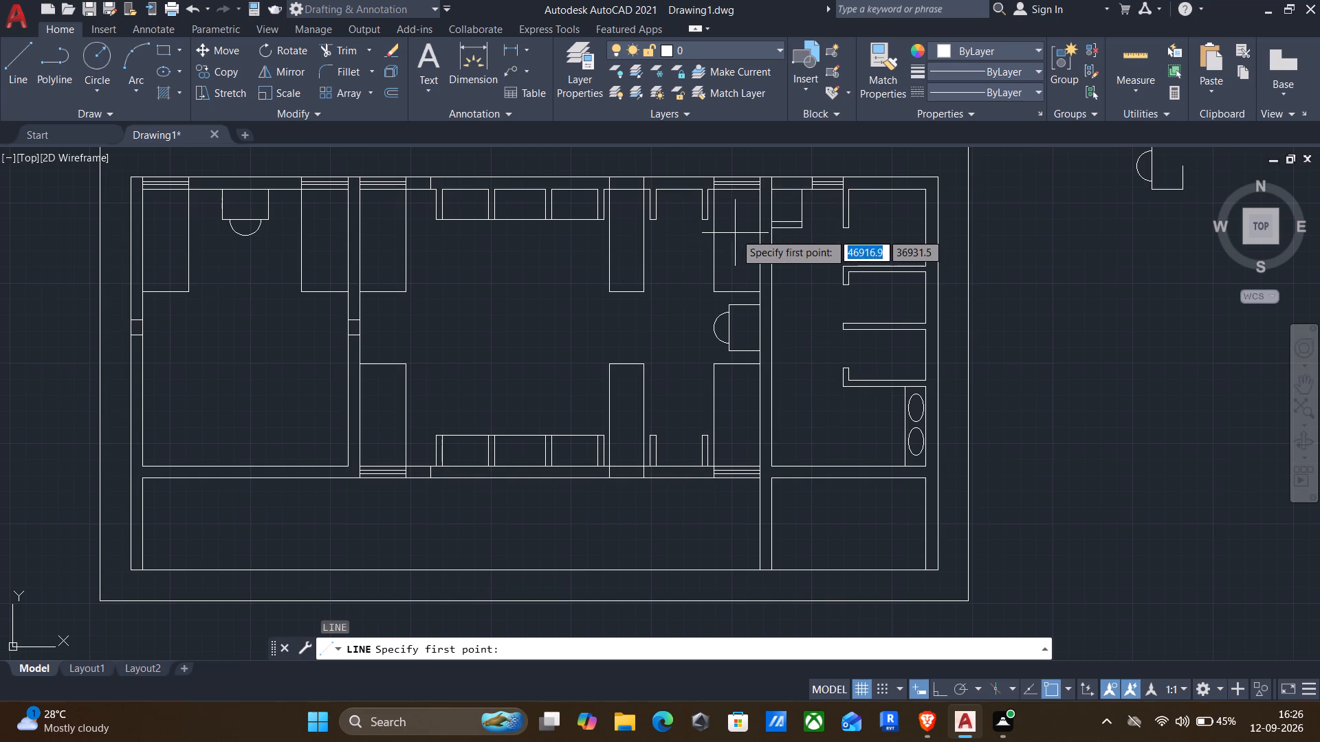
left_click(759, 189)
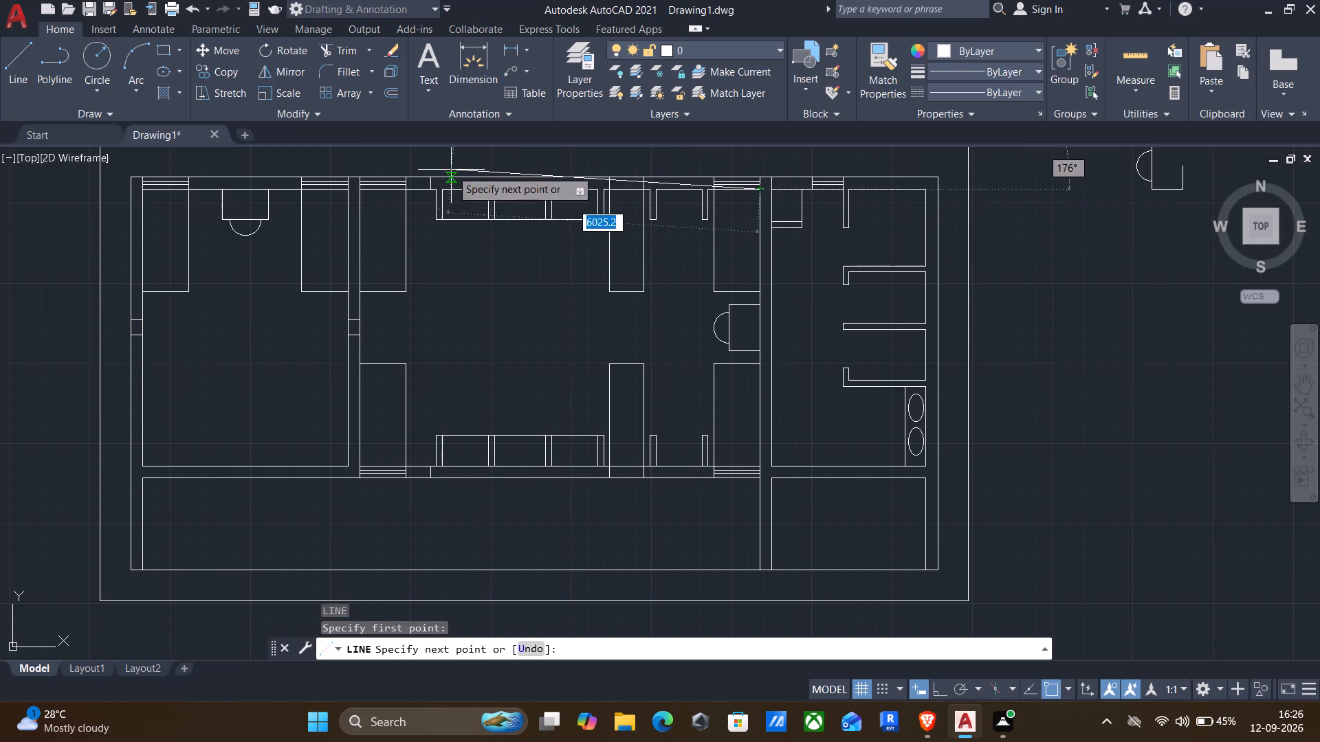
left_click(364, 192)
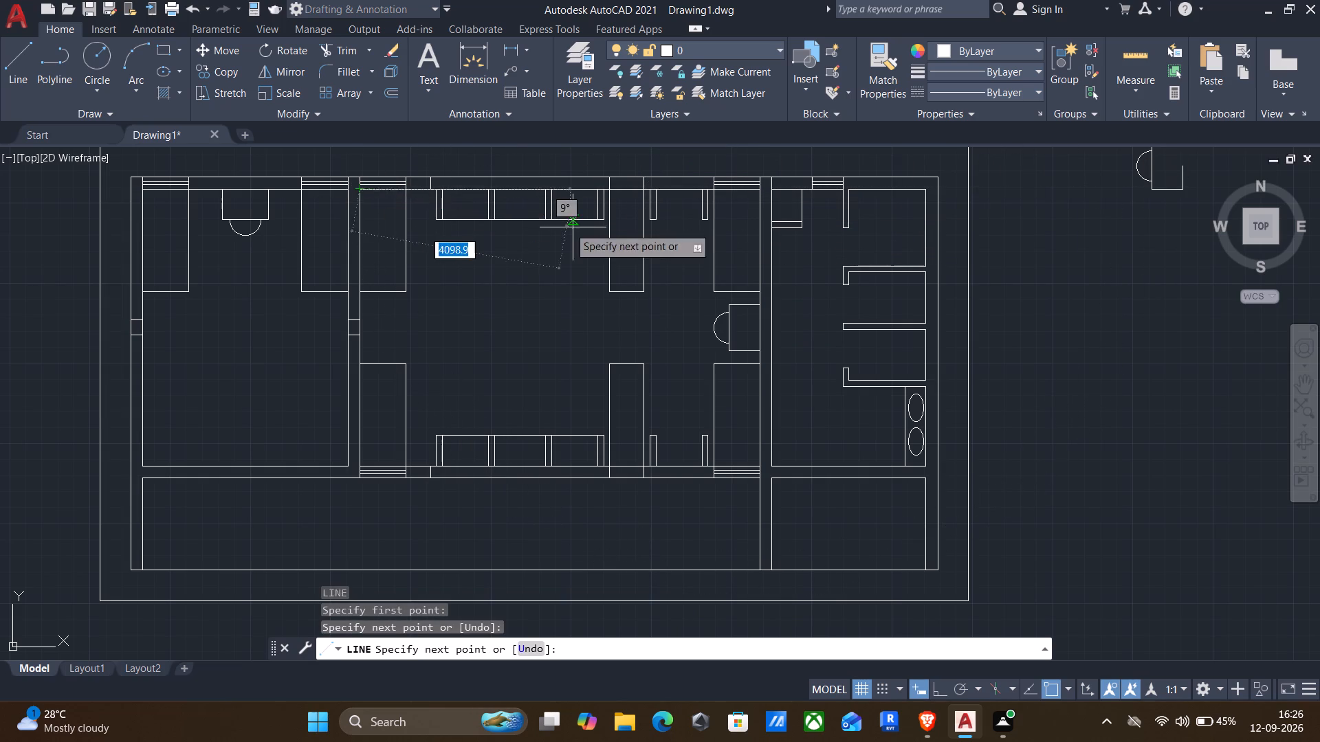
key("Return")
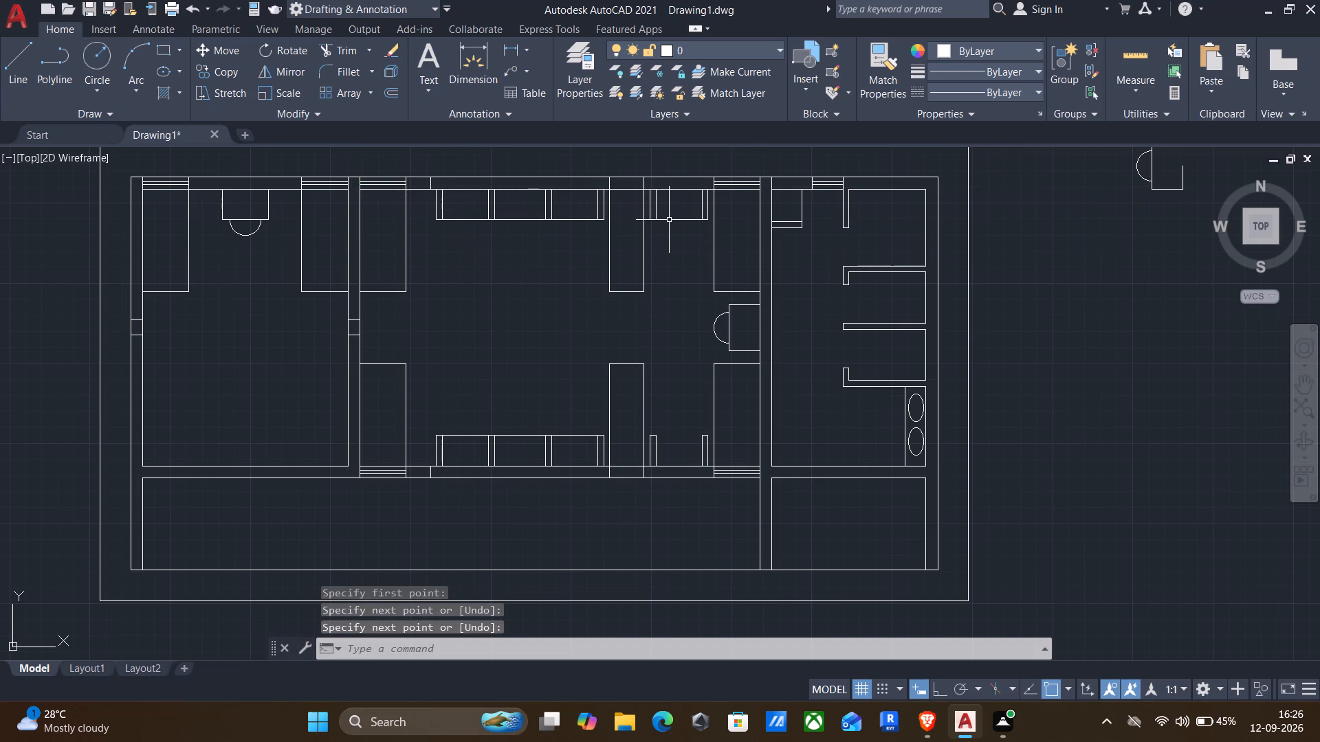
Mirror the east-wall desk and chair about a vertical line through the helper line's midpoint, with Ortho on and keeping the originals.
key("m")
key("i")
key("Return")
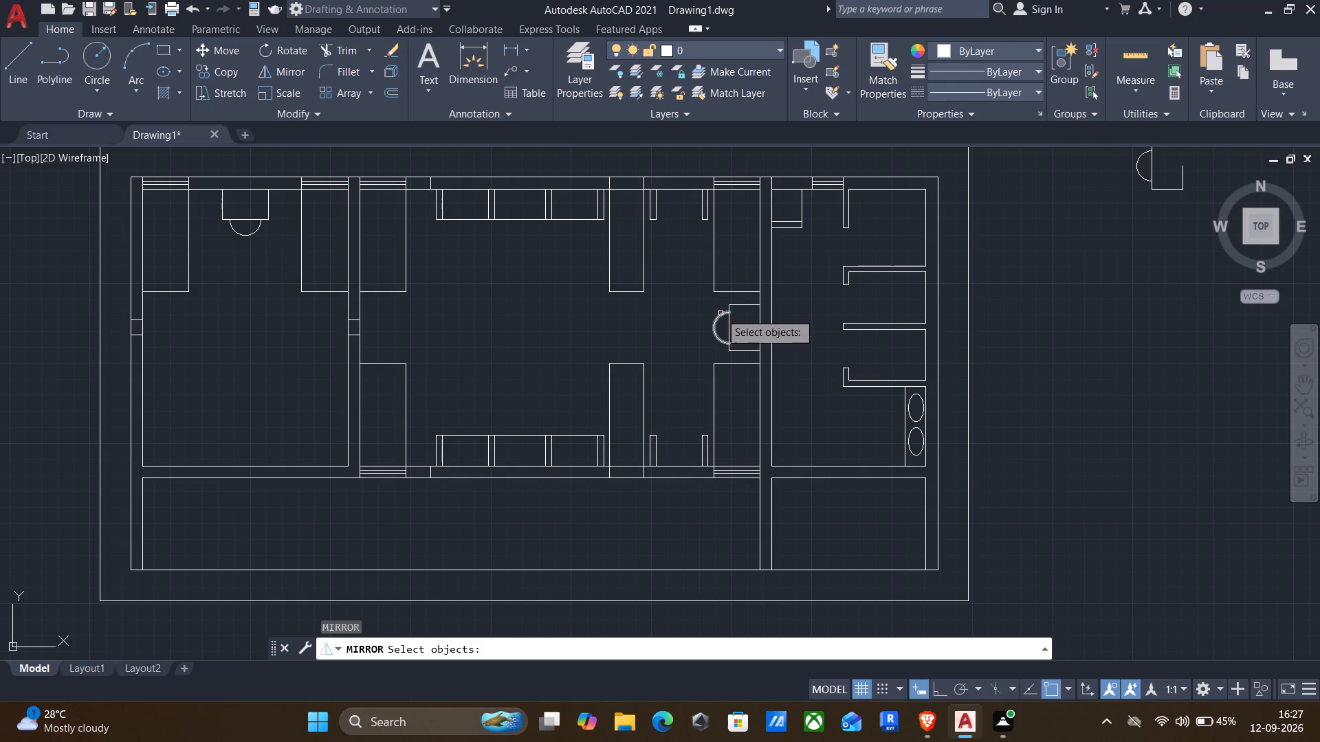
left_click(697, 297)
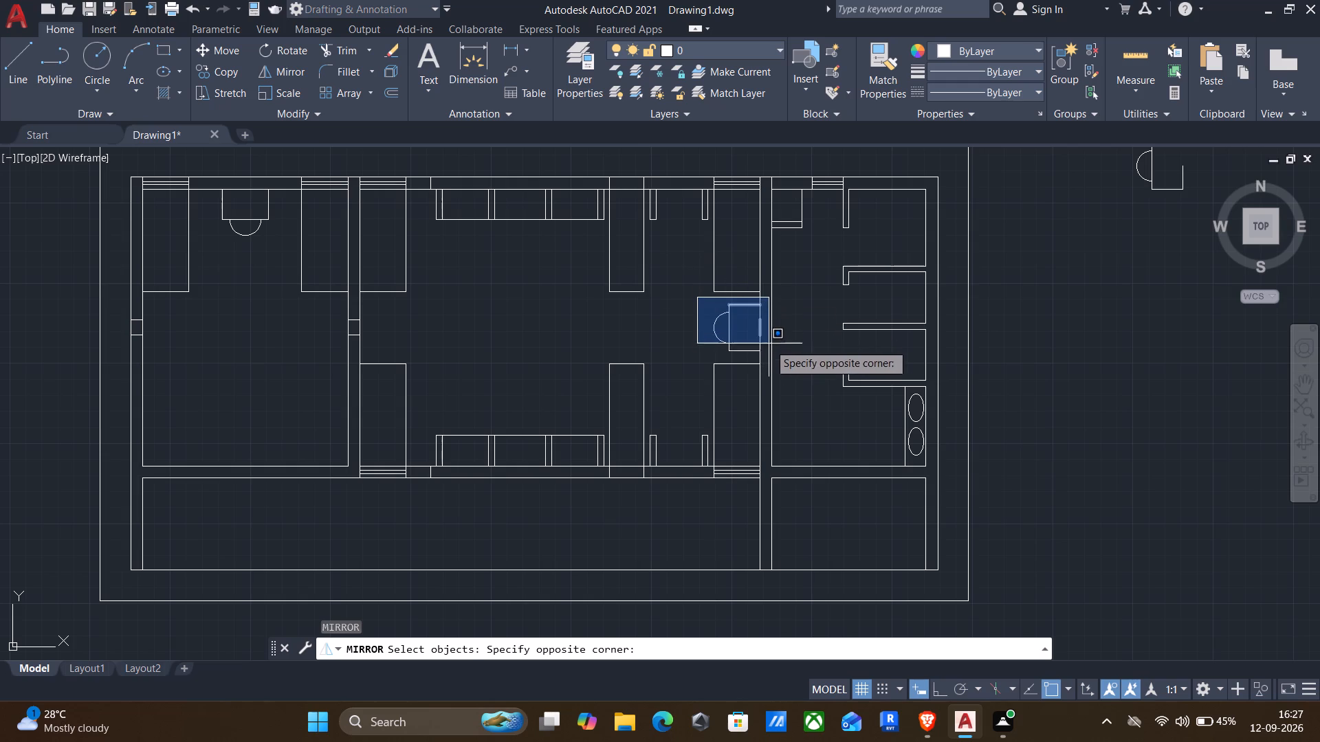
left_click(773, 360)
key("Return")
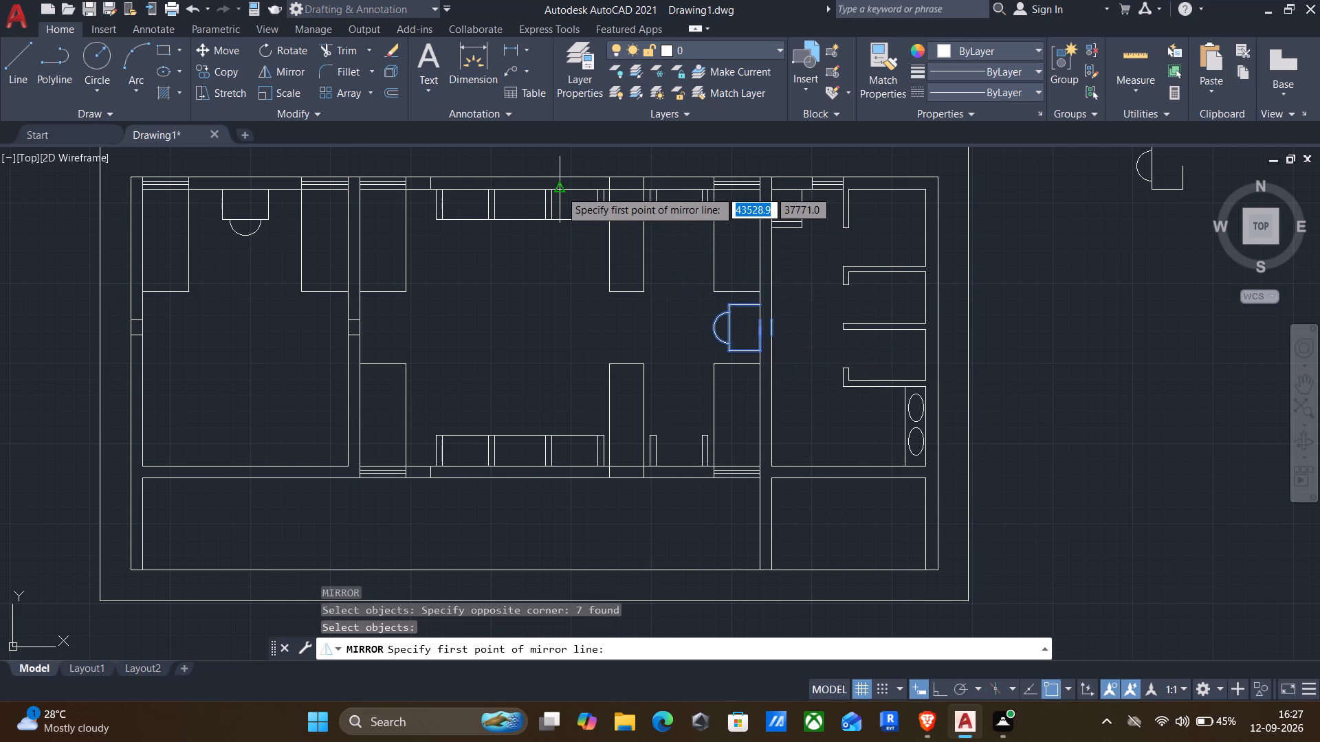
left_click(560, 192)
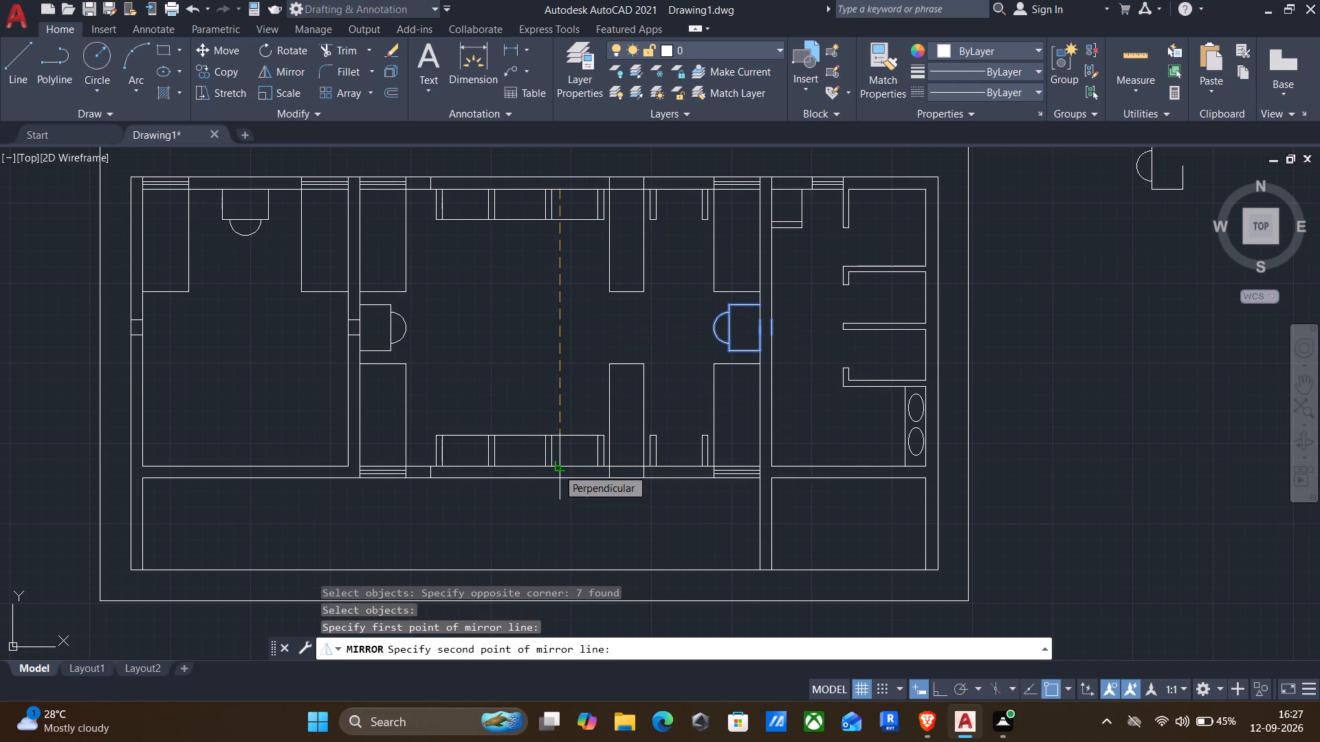
key("F8")
left_click(553, 521)
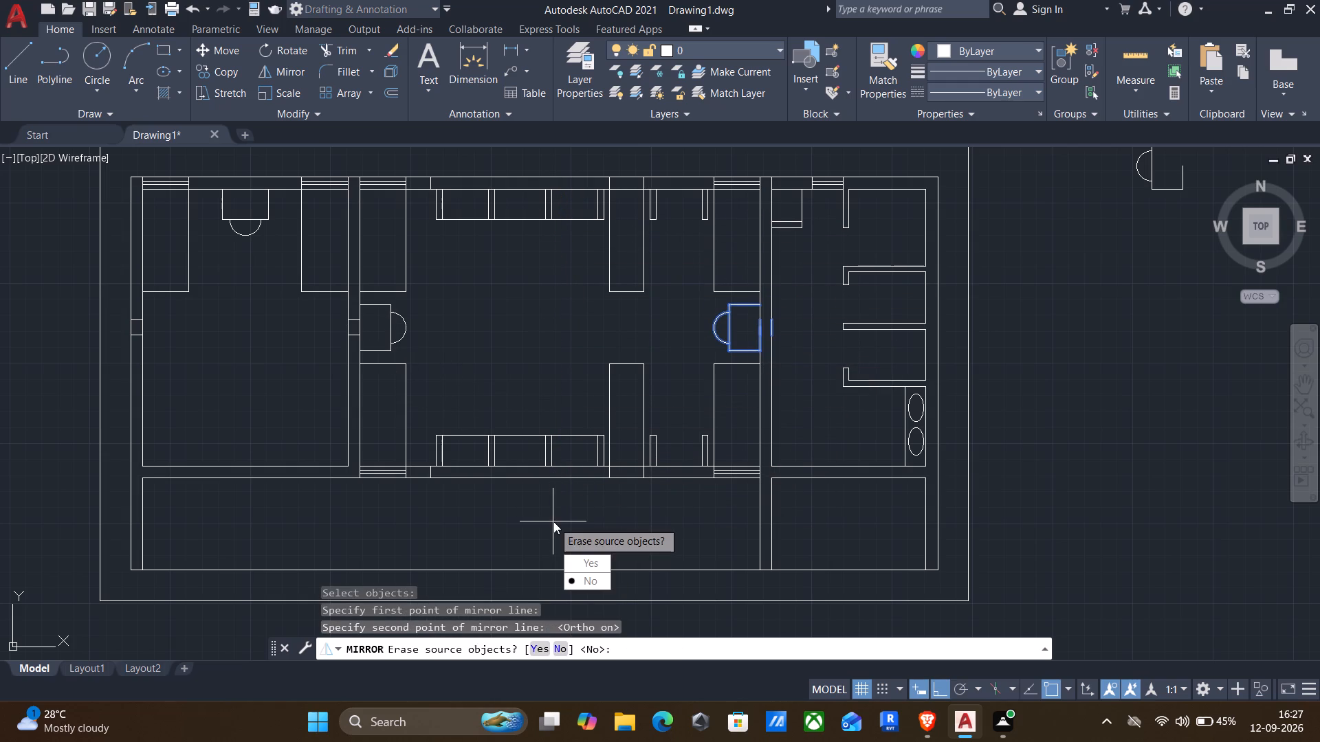
key("Return")
Erase the helper line along the middle room's upper wall.
middle_click_drag(551, 304, 532, 375)
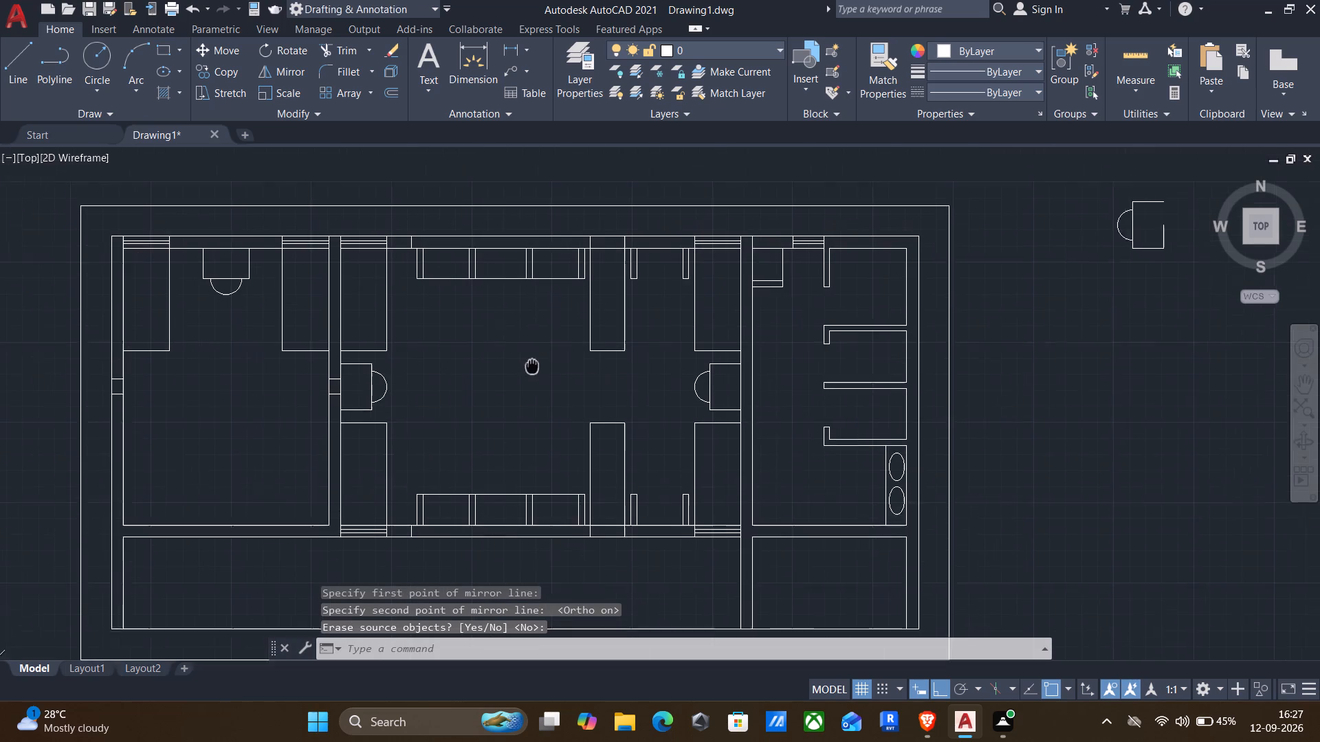
middle_click_drag(532, 375, 533, 385)
left_click(541, 271)
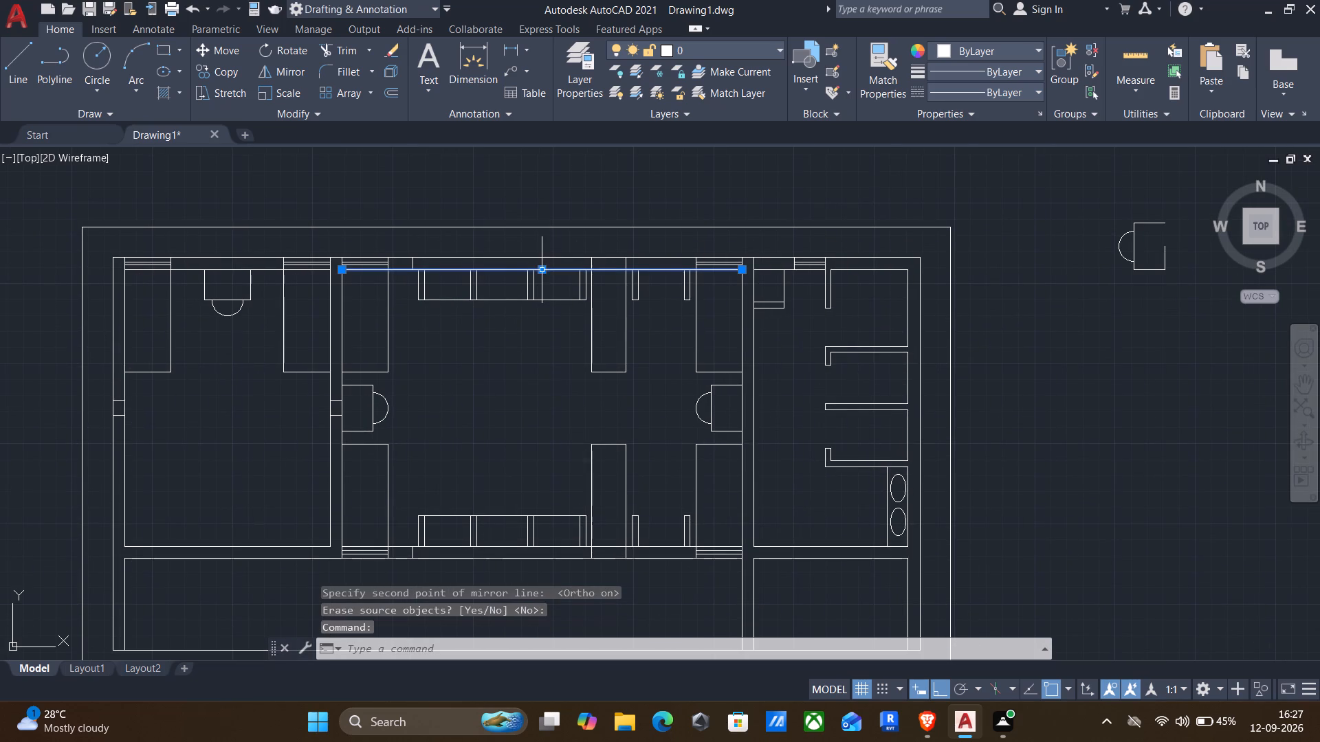
key("Delete")
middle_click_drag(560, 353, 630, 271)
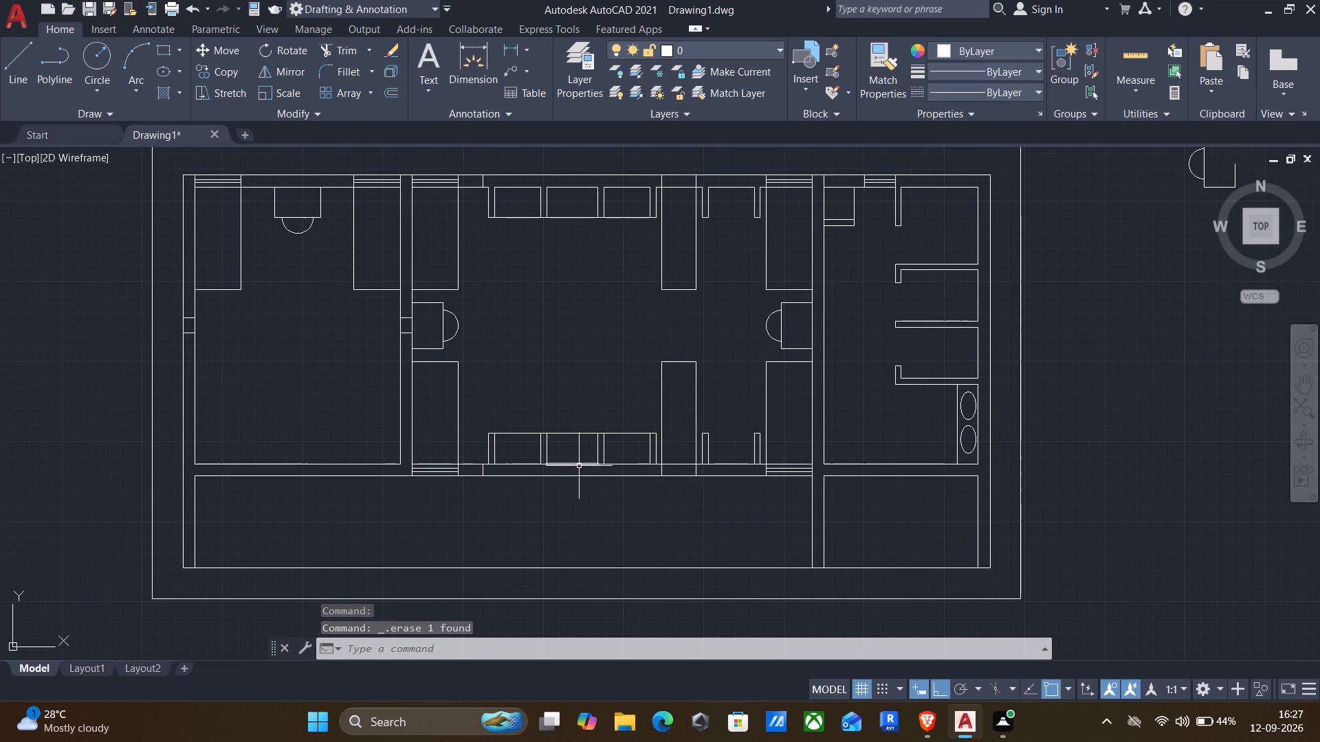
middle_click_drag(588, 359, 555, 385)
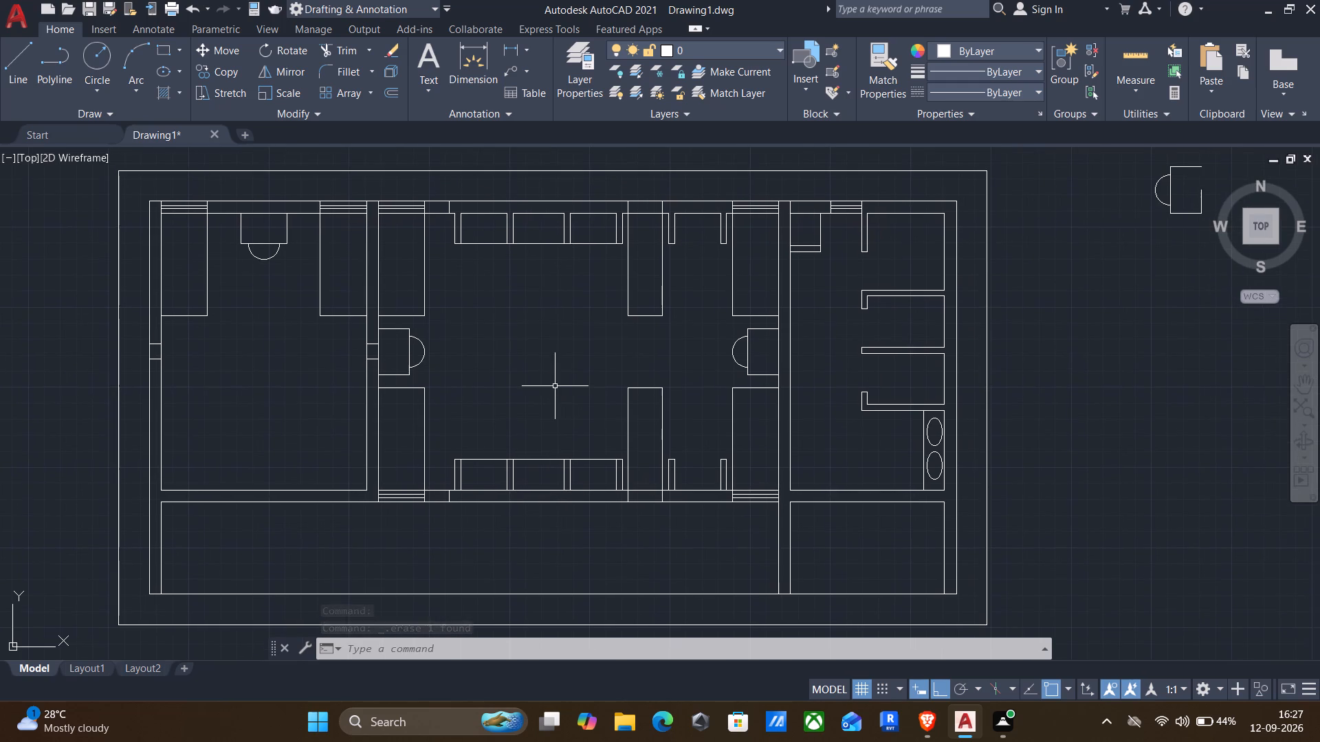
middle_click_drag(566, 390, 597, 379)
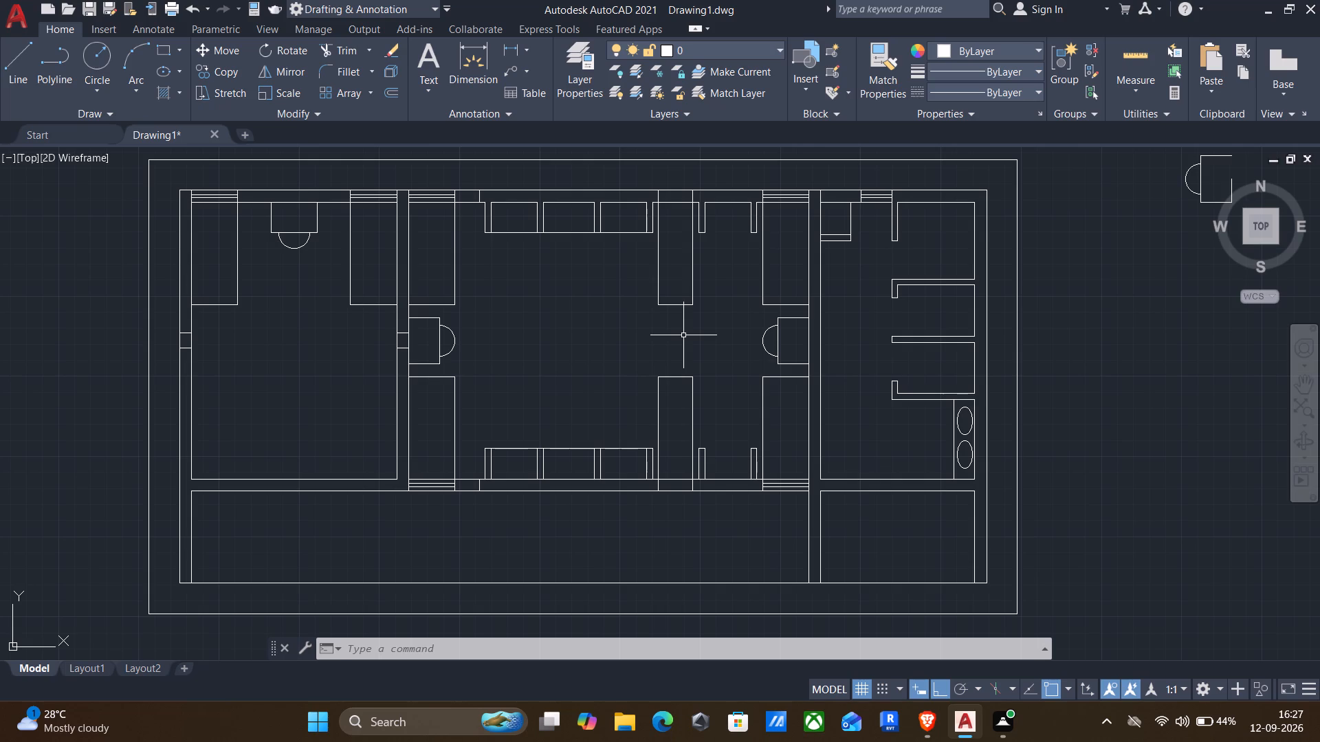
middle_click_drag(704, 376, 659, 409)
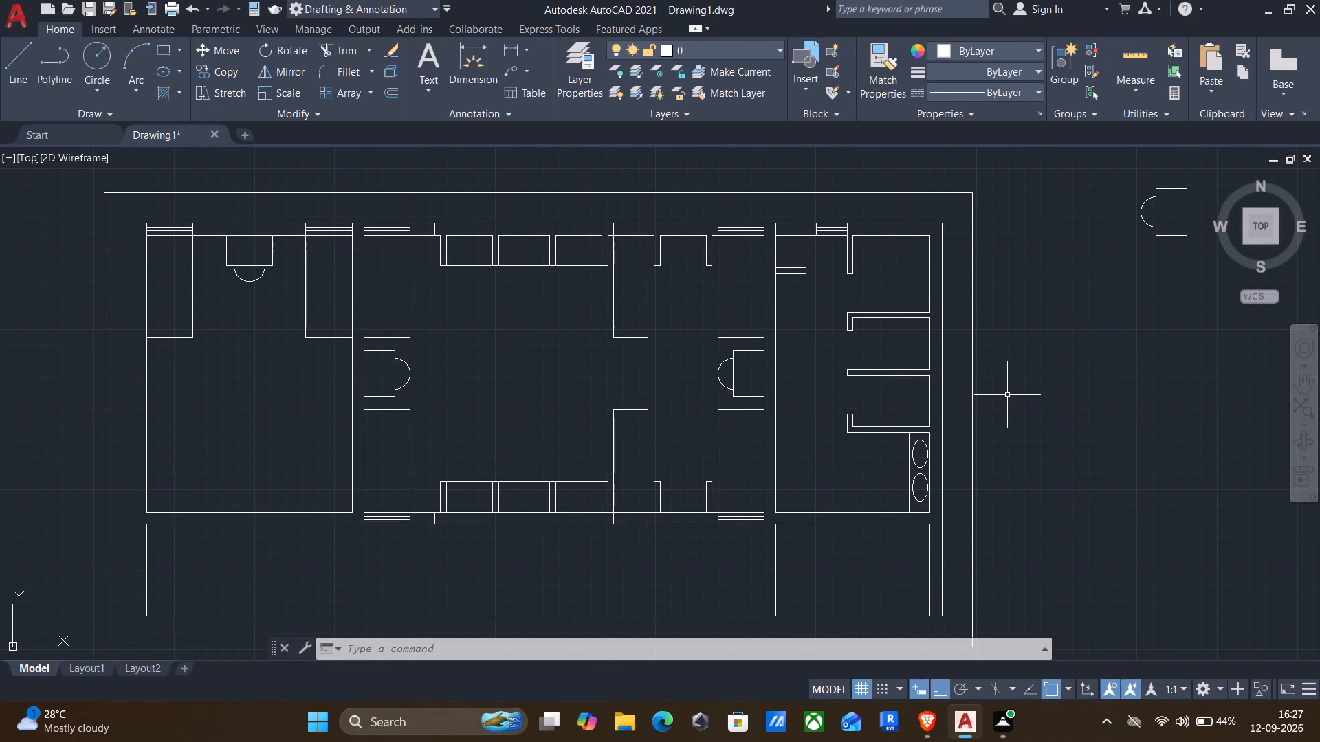
Draw a 250 by 300 rectangle in the empty space east of the building.
type("rec")
key("Return")
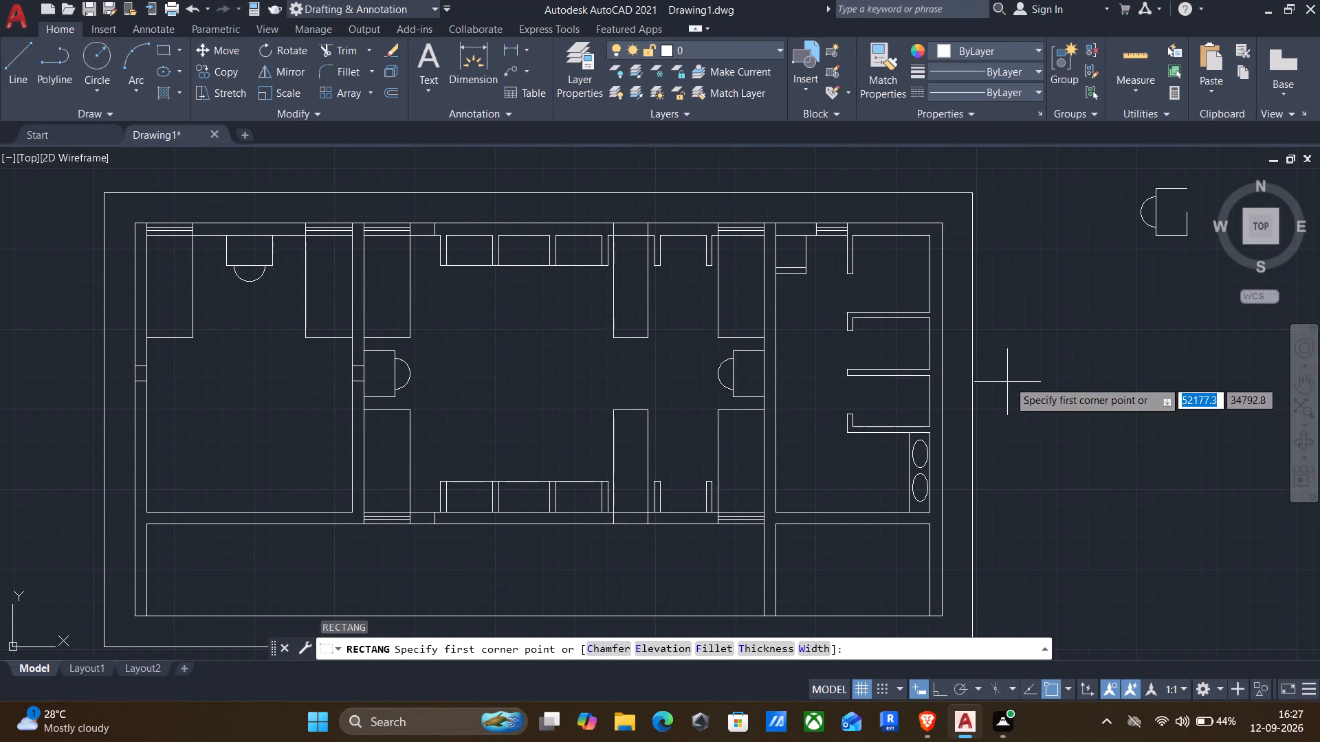
left_click(1039, 319)
type("250")
key("apostrophe")
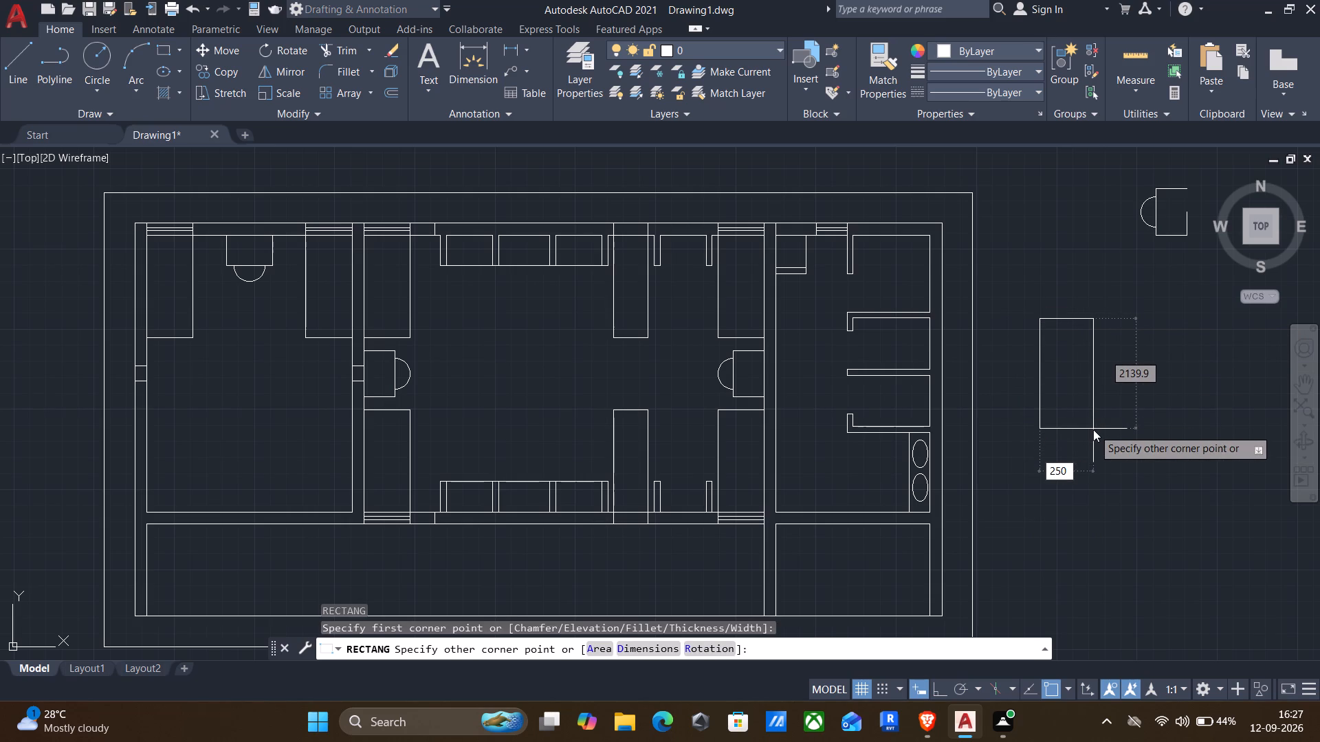
key("BackSpace")
type(",300")
key("Return")
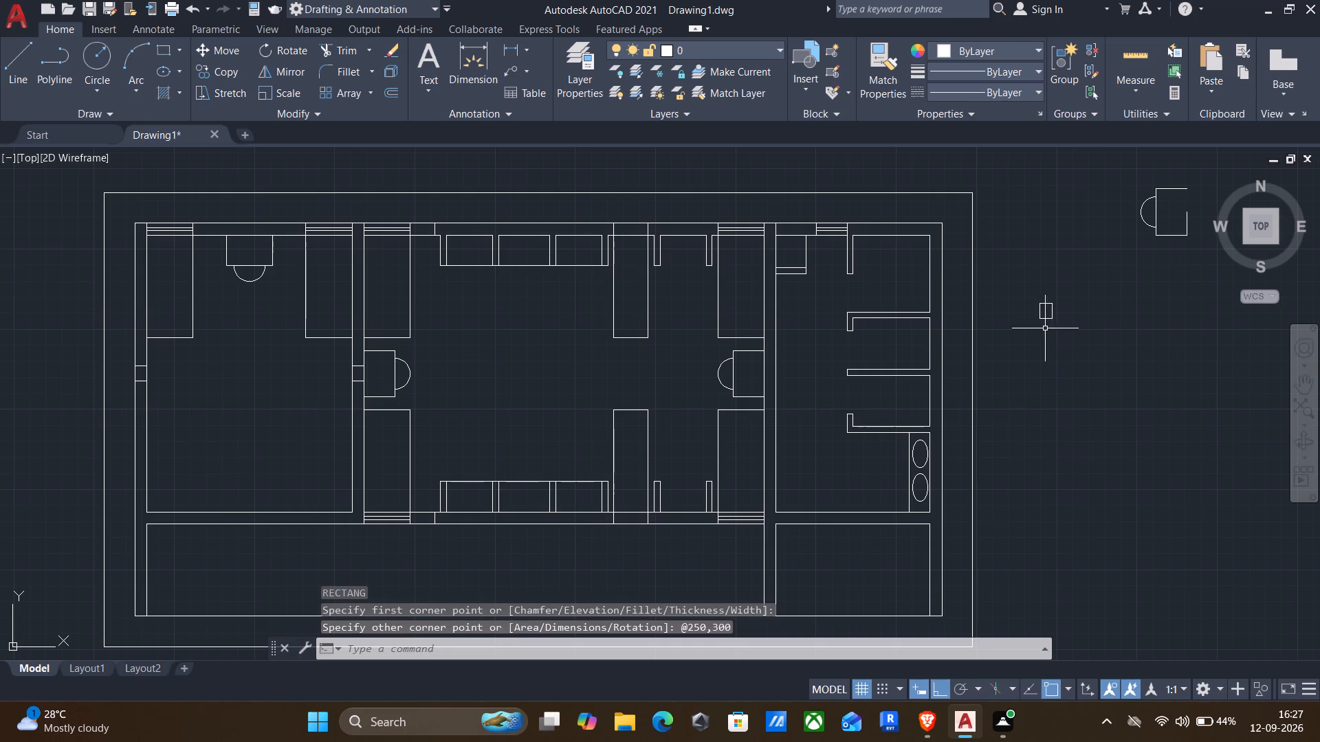
With Ortho off, copy the rectangle by its east edge's midpoint to the outer northeast corner of the building's walls.
left_click(1015, 280)
left_click(1079, 388)
type("co")
key("Return")
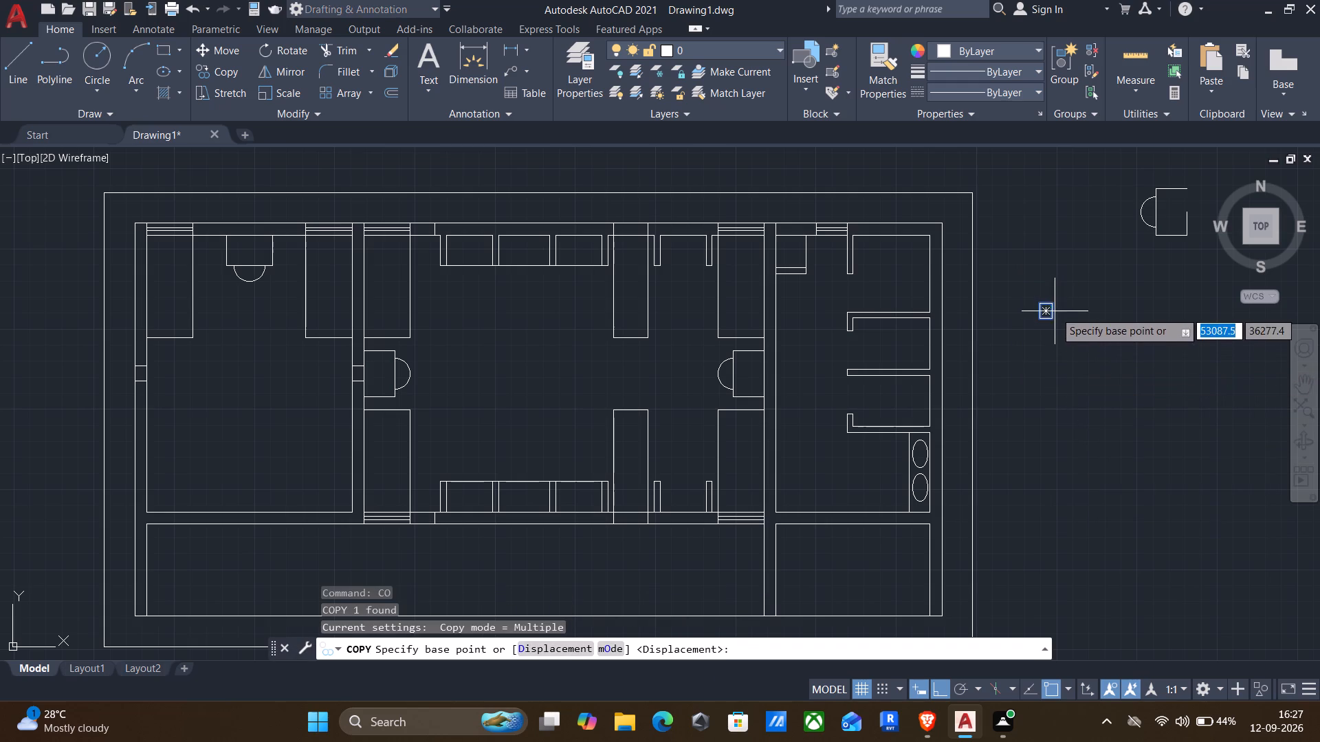
scroll(1063, 306, "up", 2)
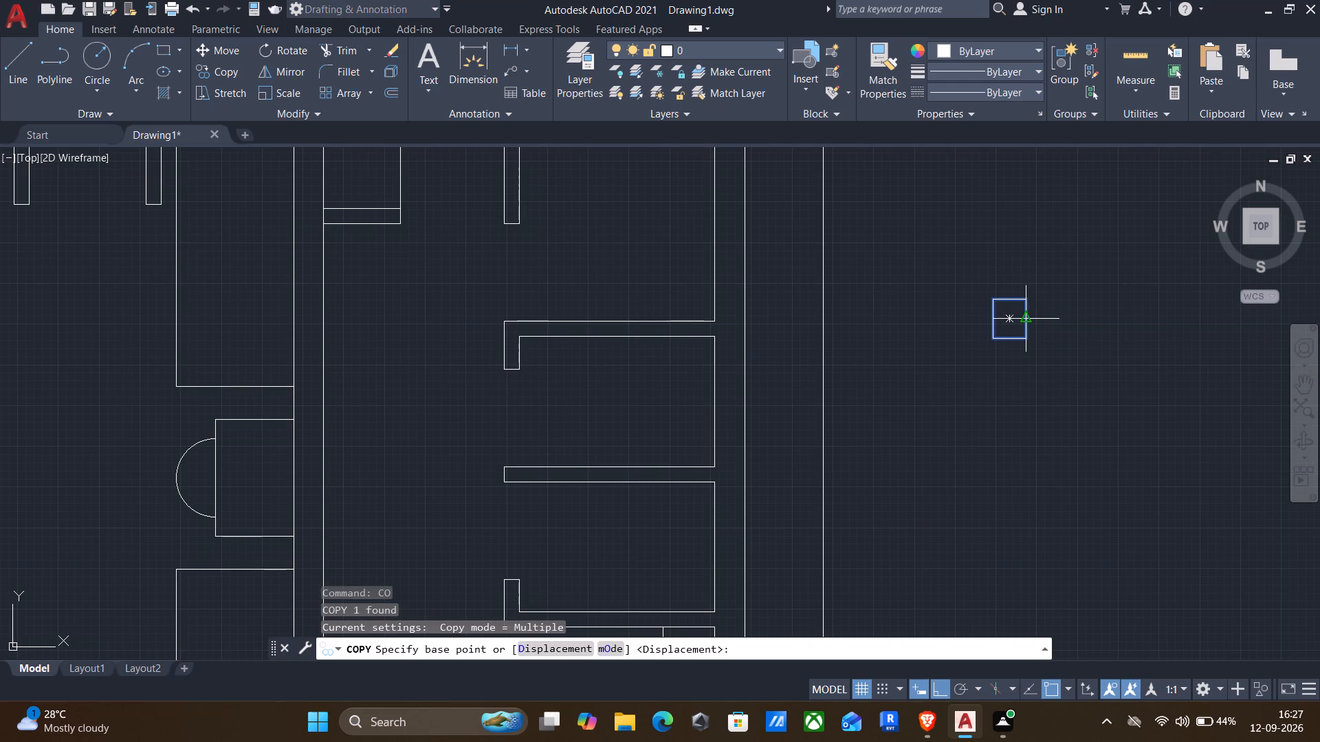
left_click(1027, 316)
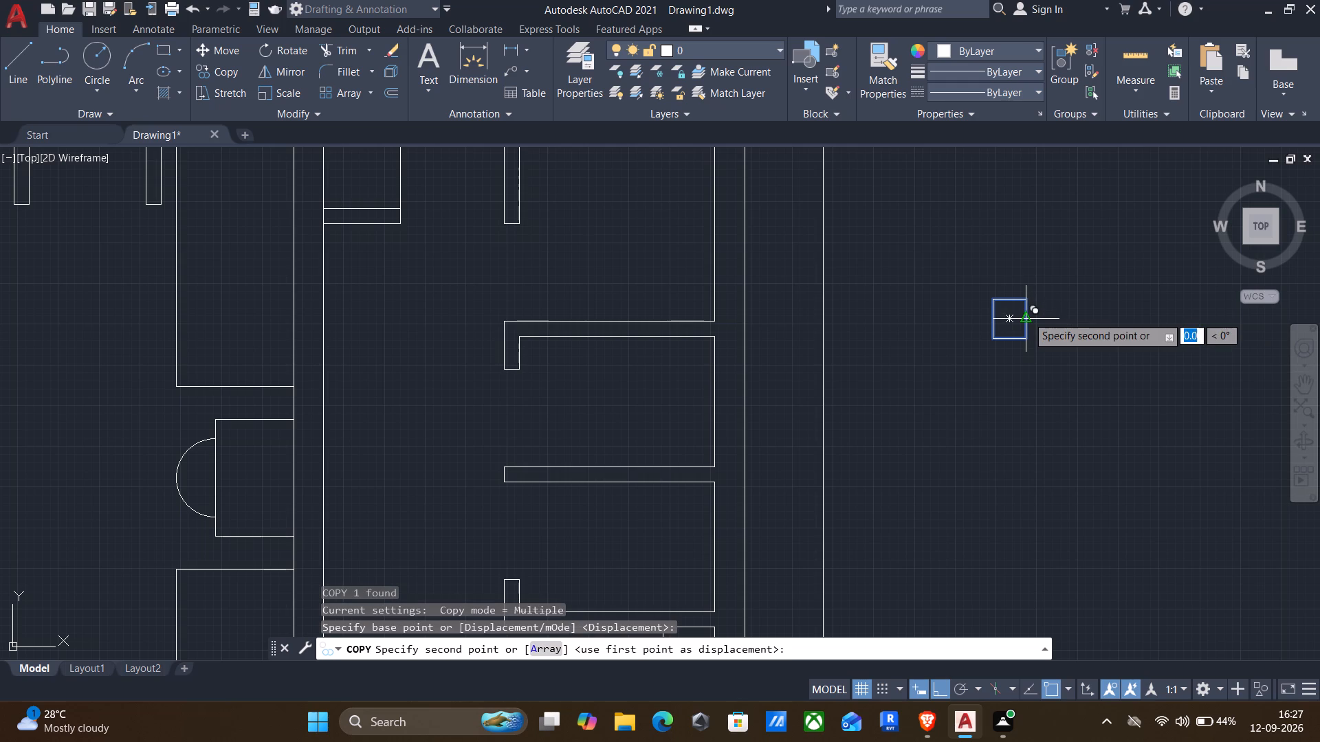
middle_click_drag(870, 229, 857, 247)
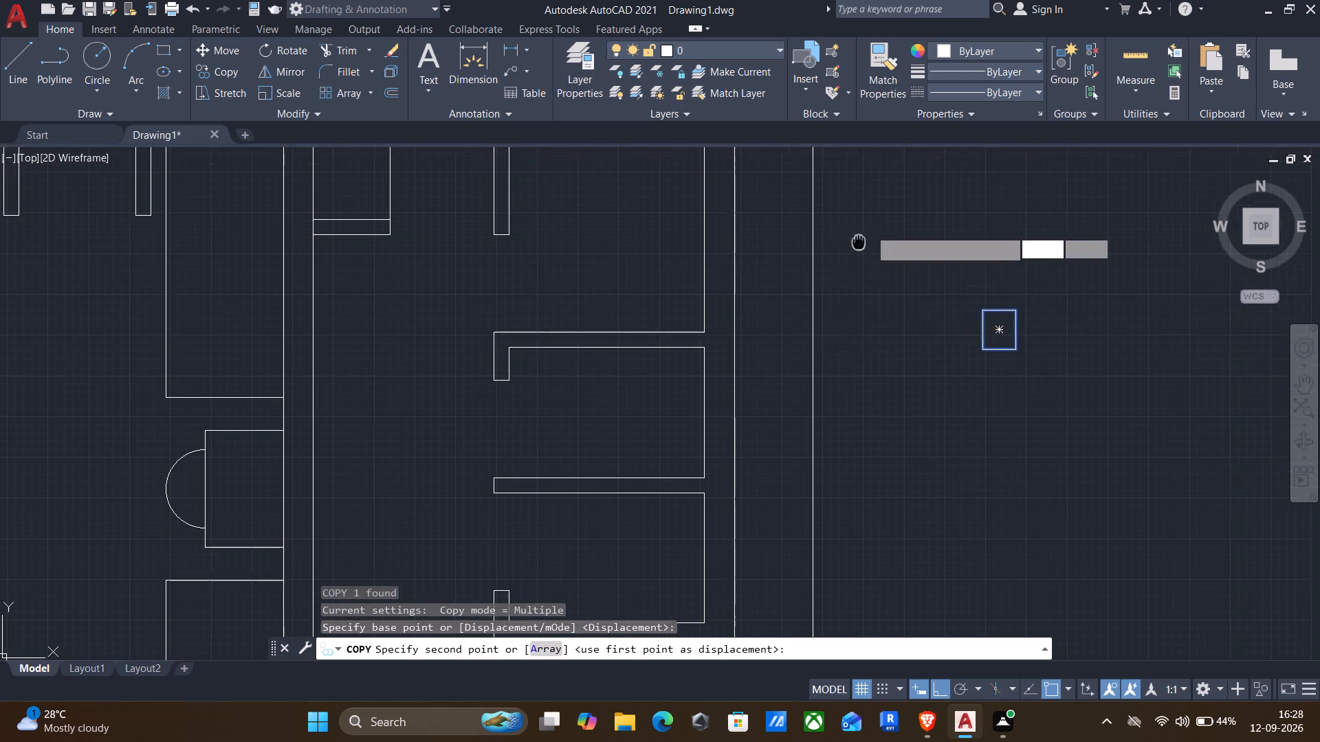
middle_click_drag(857, 247, 907, 372)
key("F8")
middle_click_drag(850, 271, 836, 385)
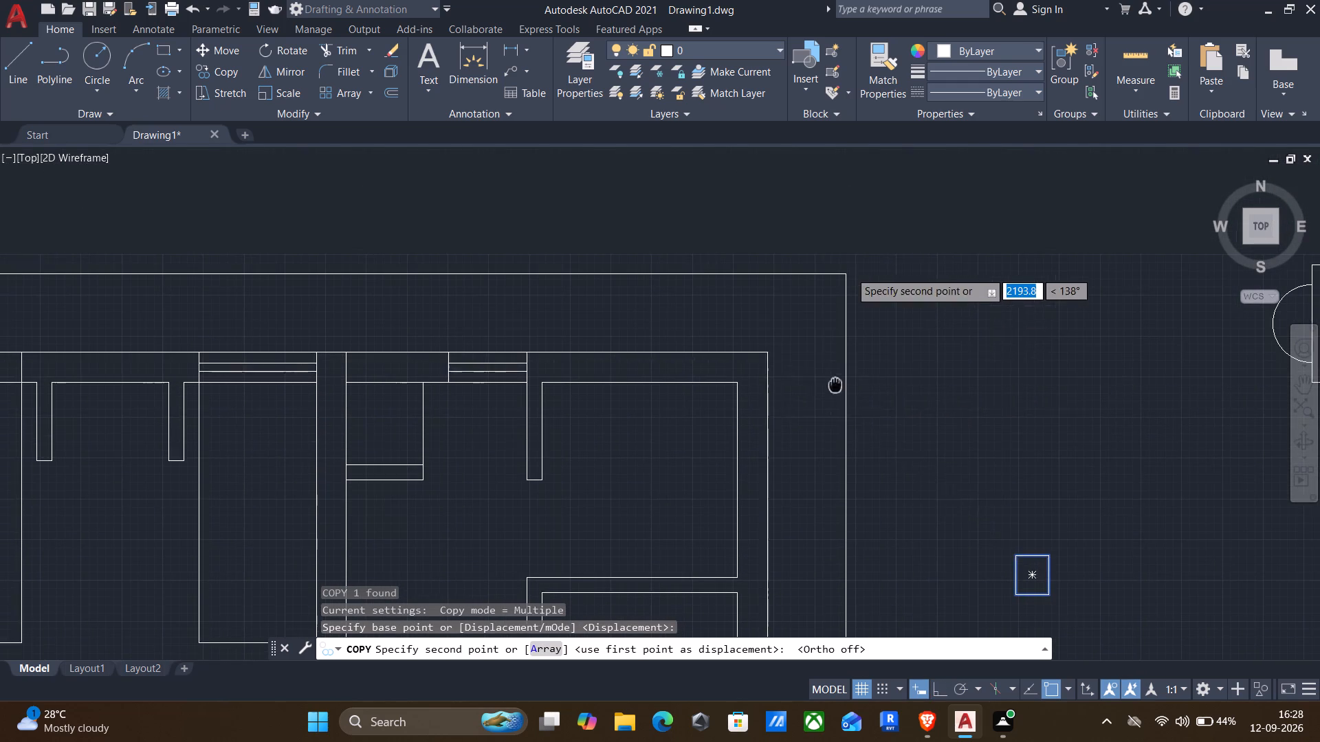
scroll(767, 365, "up", 2)
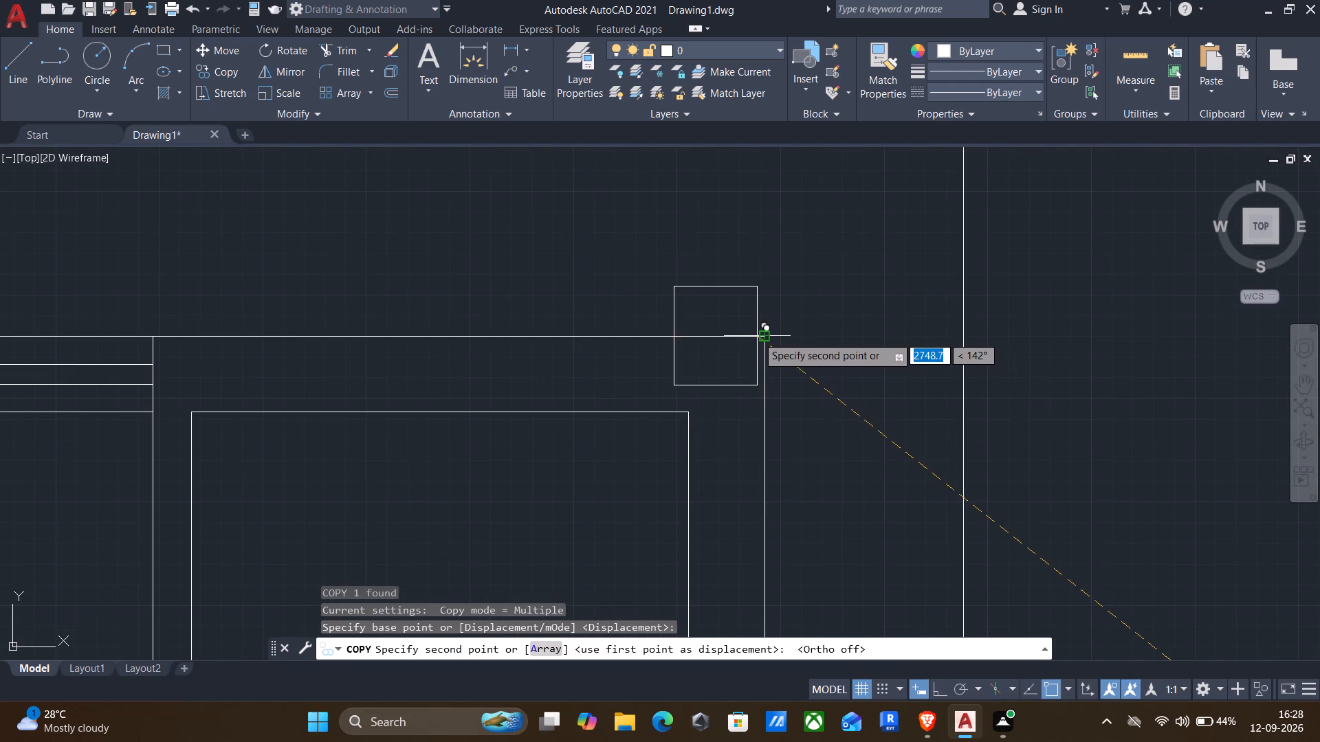
left_click(764, 336)
scroll(779, 357, "down", 1)
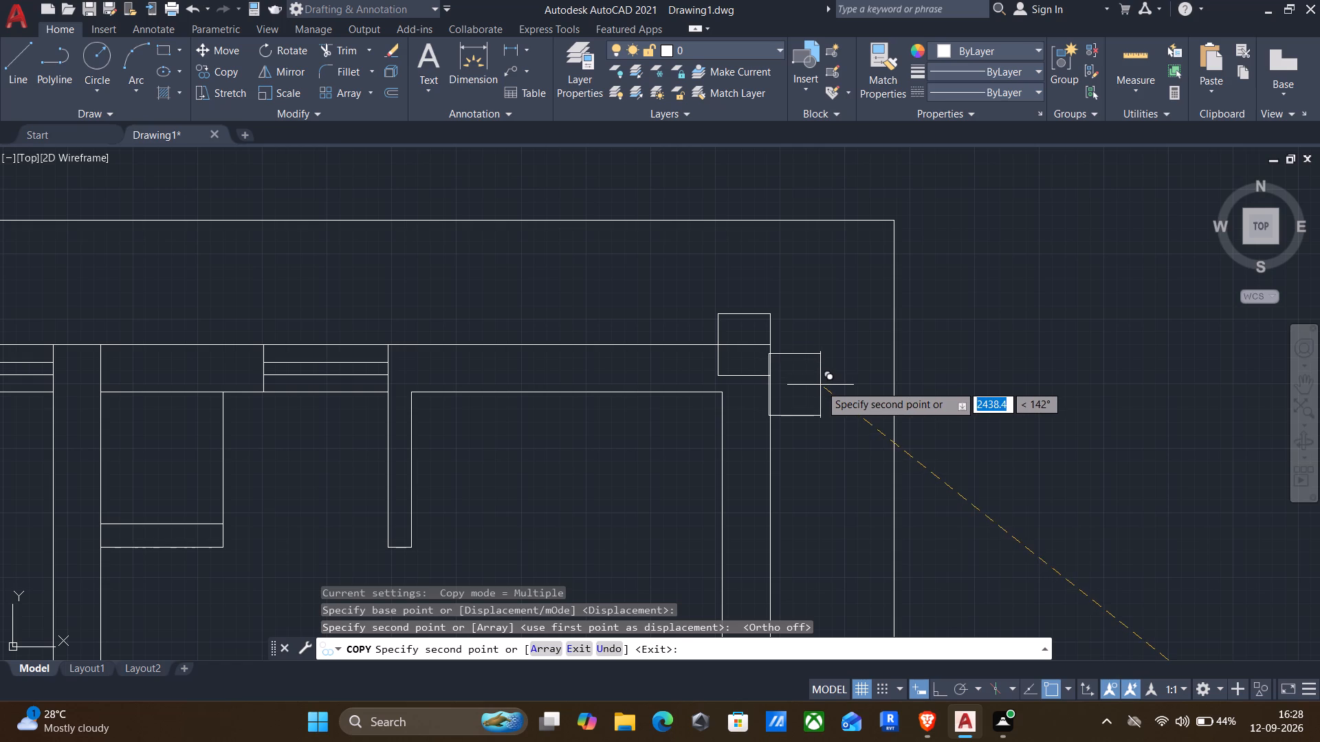
key("Escape")
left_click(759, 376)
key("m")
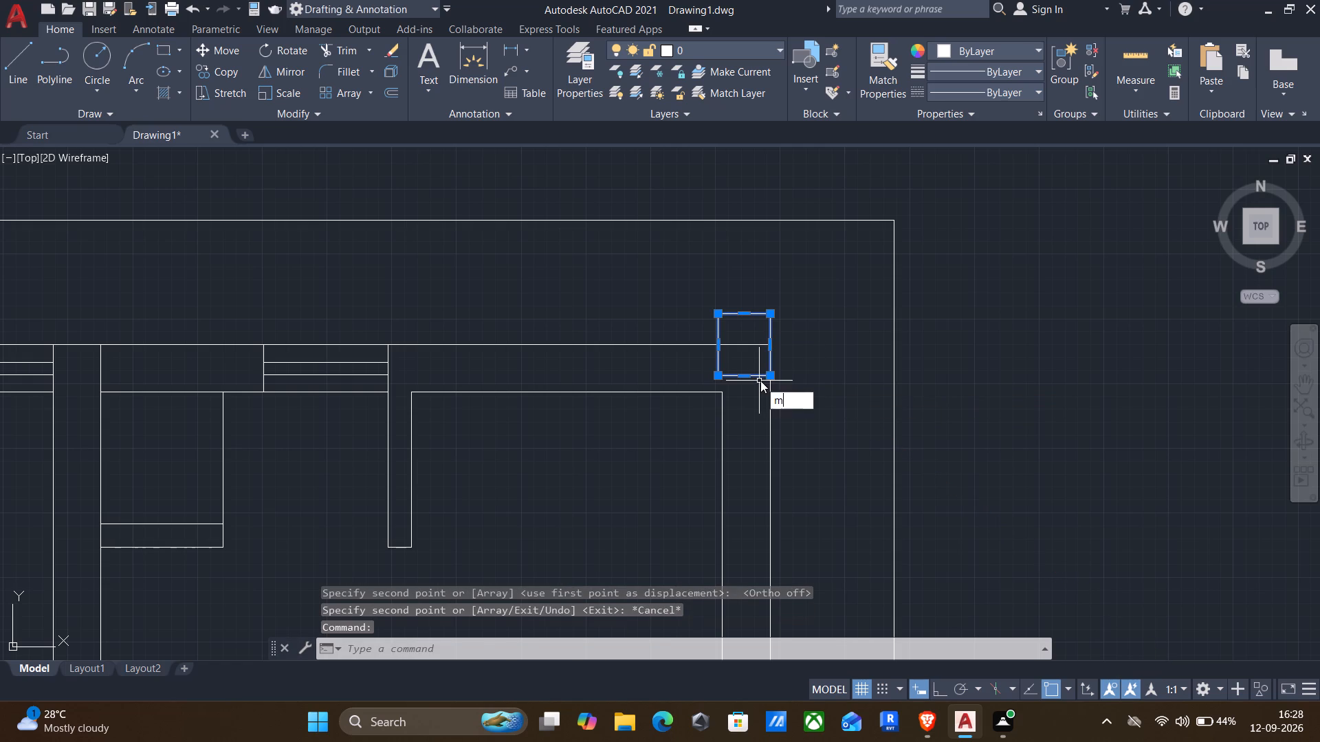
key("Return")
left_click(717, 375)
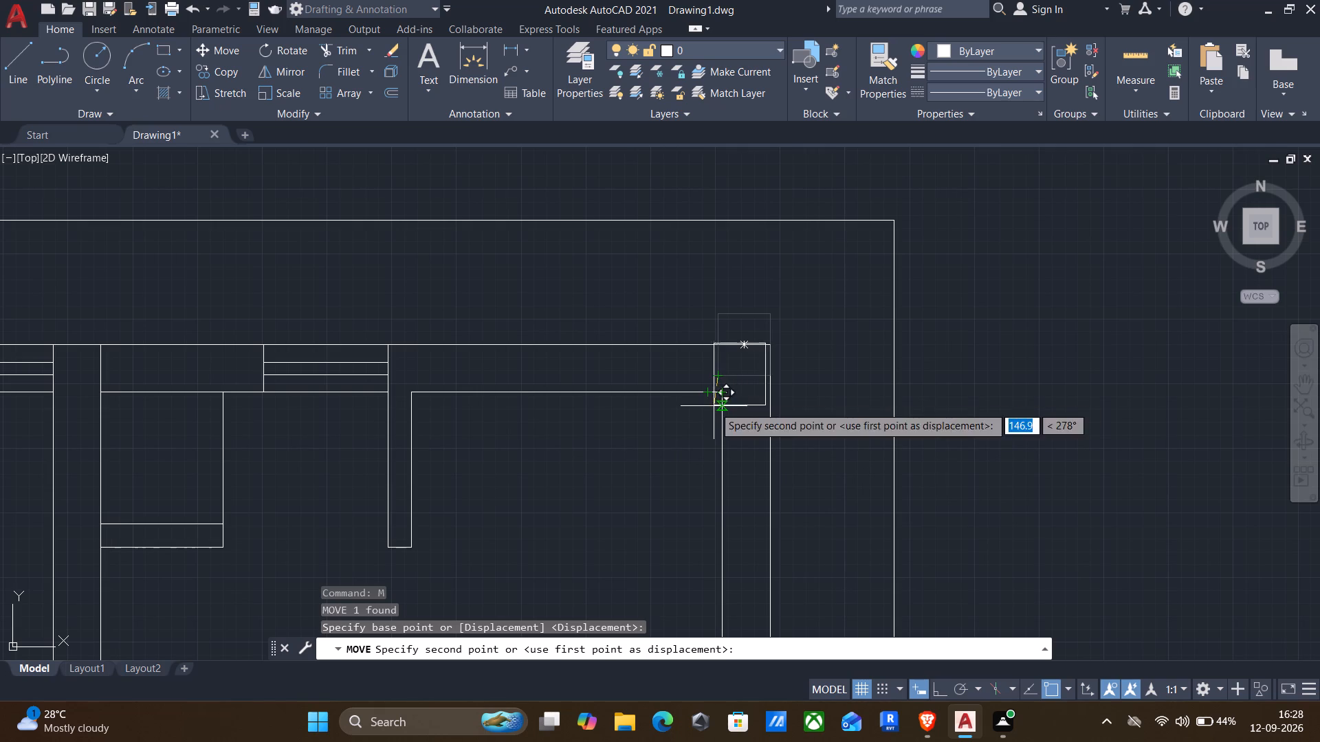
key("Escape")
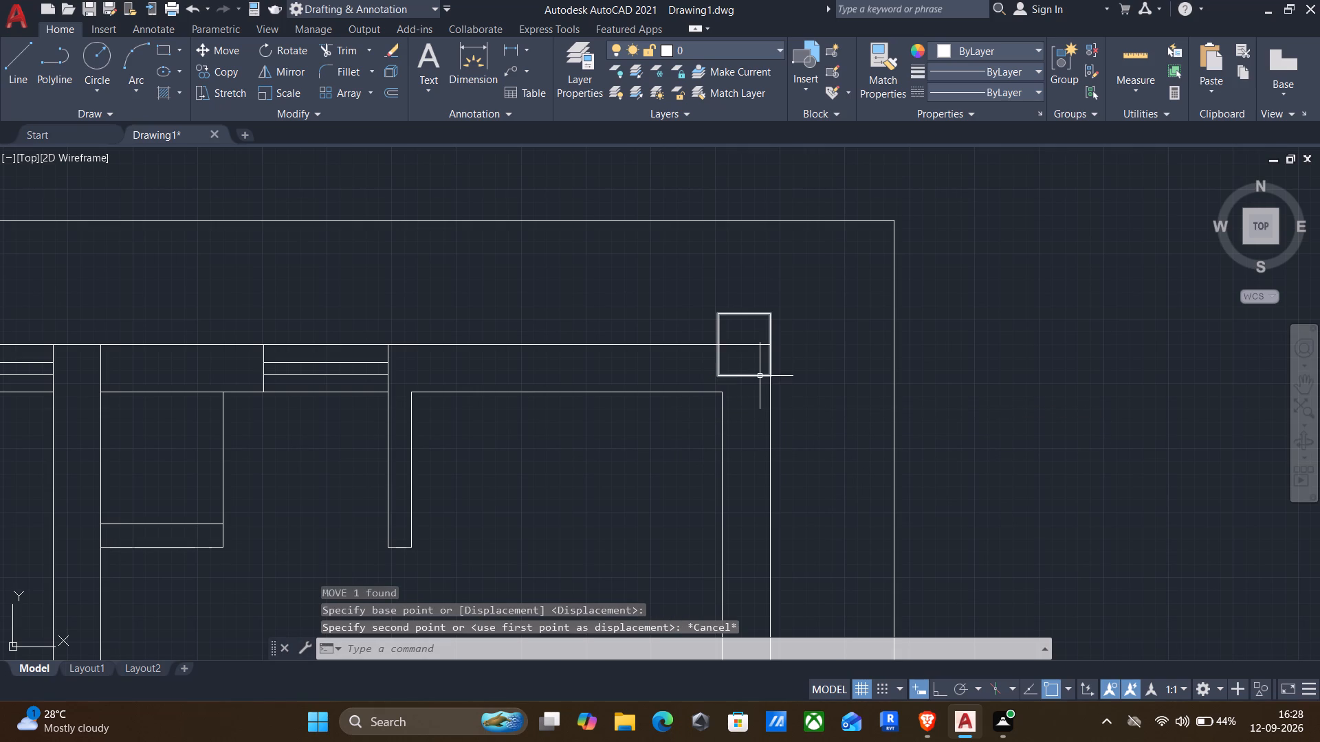
Move the corner rectangle down along the outer east wall face, bringing its lower edge close to the upper wall's inner face.
left_click(760, 376)
key("m")
key("Return")
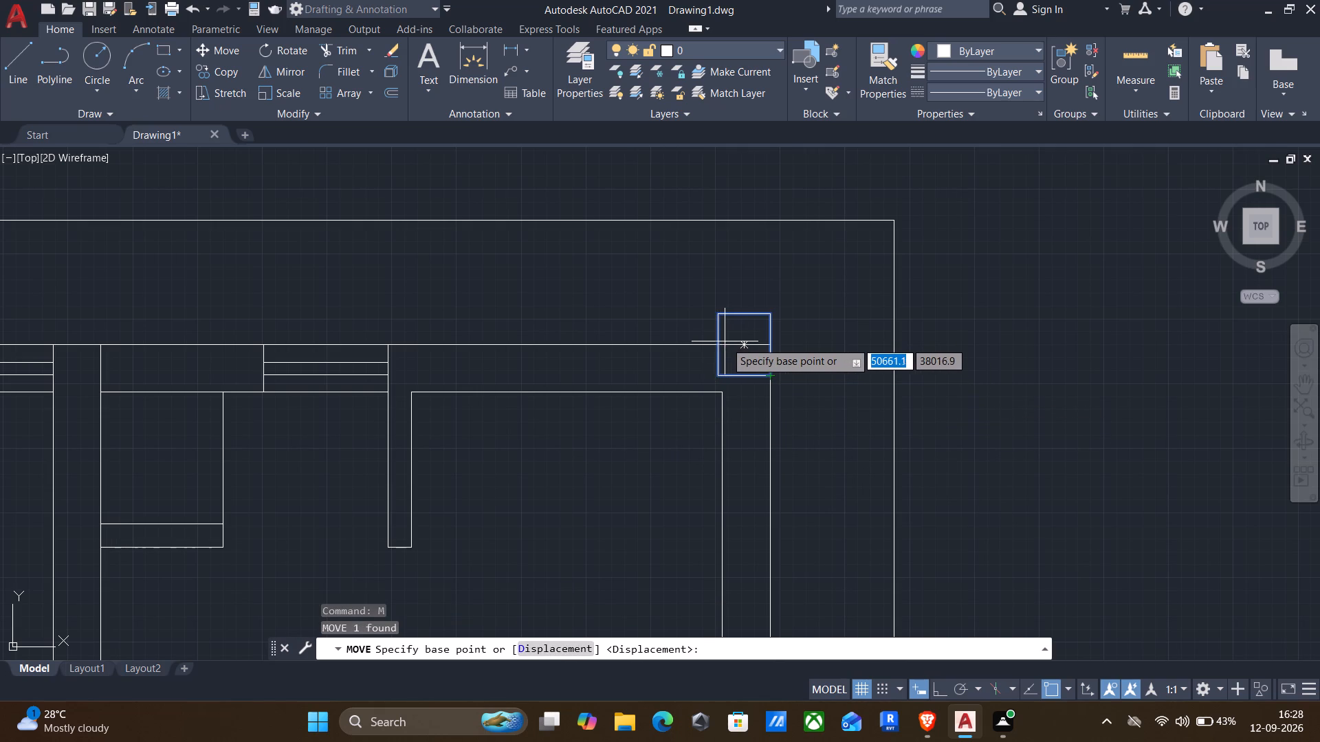
left_click(768, 344)
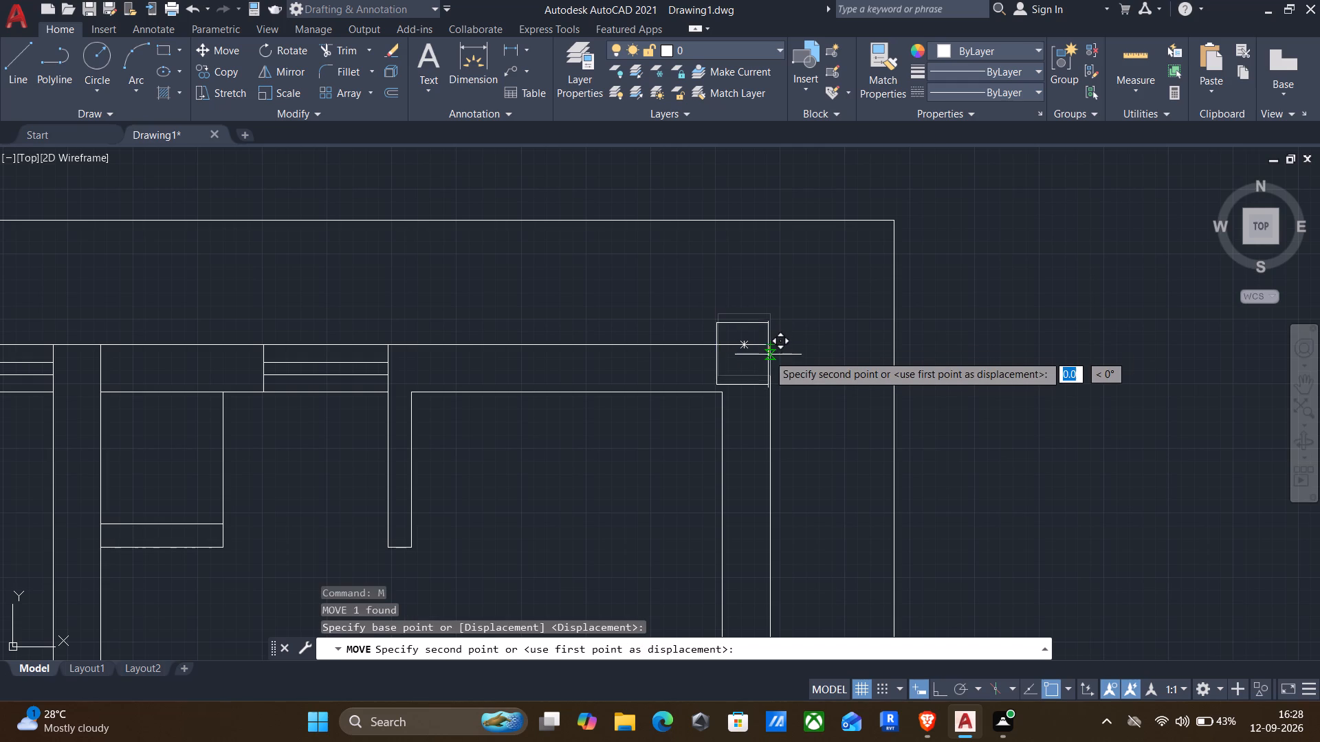
left_click(769, 362)
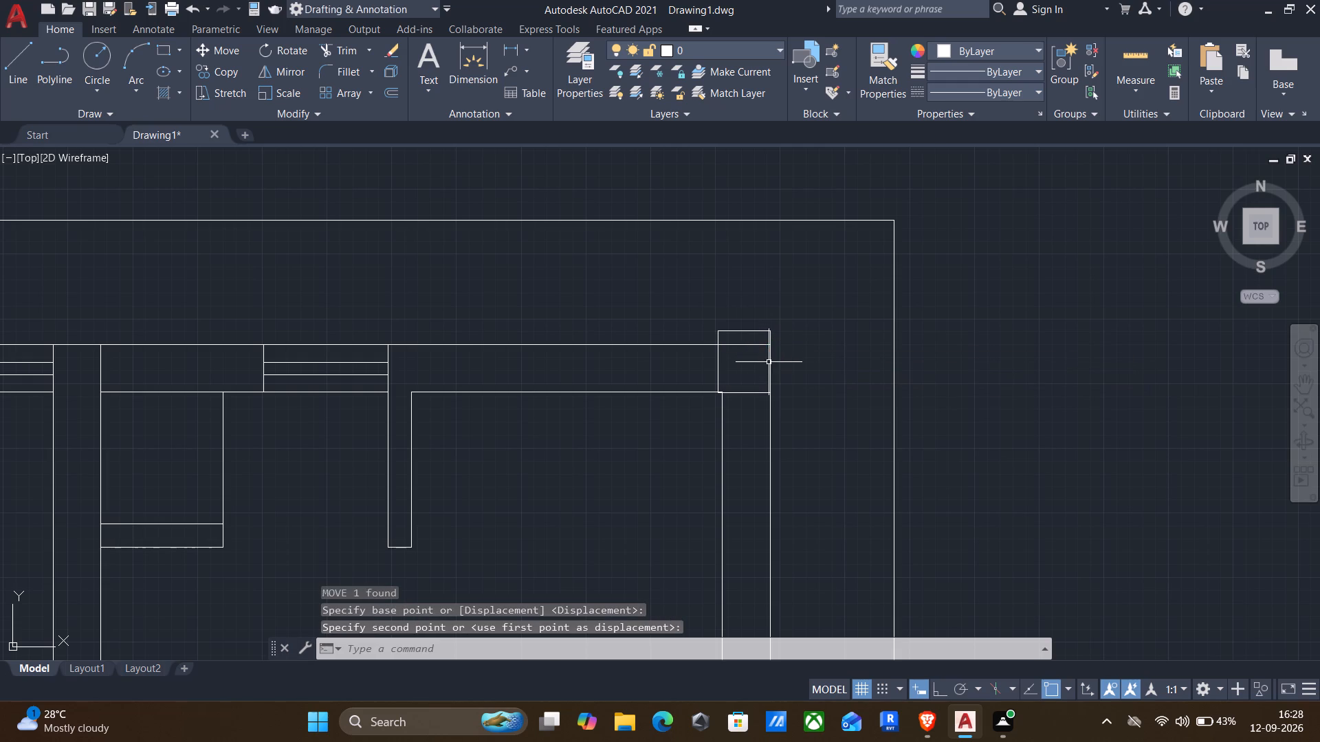
Move the corner rectangle slightly up so its lower edge lines up with the inner face of the upper wall.
scroll(761, 355, "up", 3)
scroll(756, 389, "down", 2)
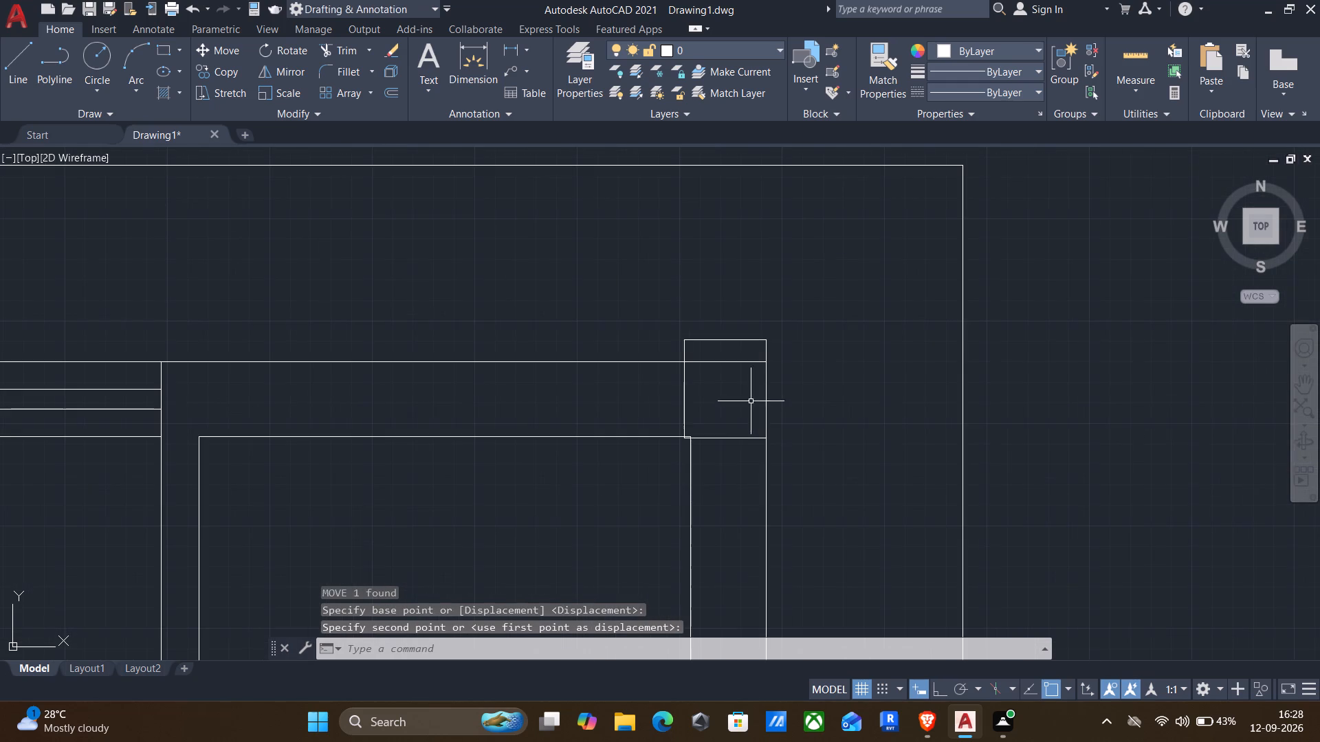
scroll(696, 460, "up", 2)
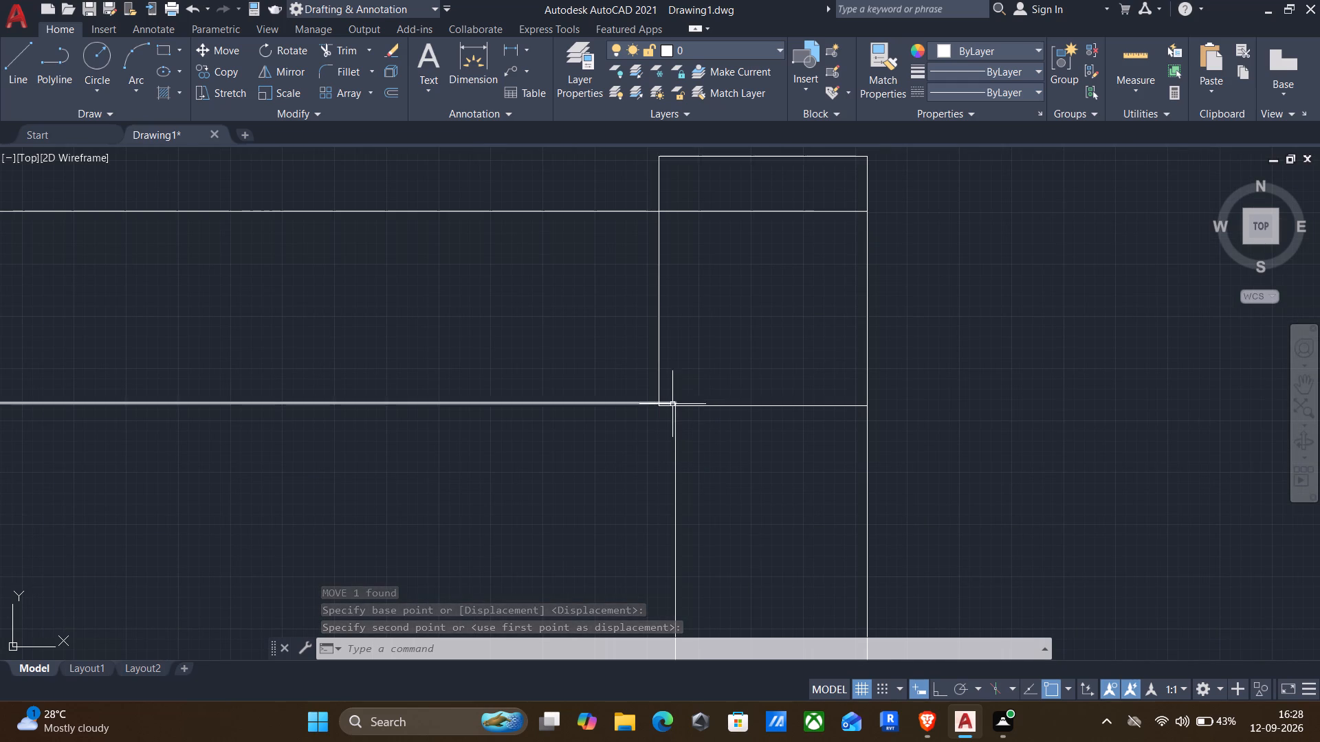
left_click(713, 405)
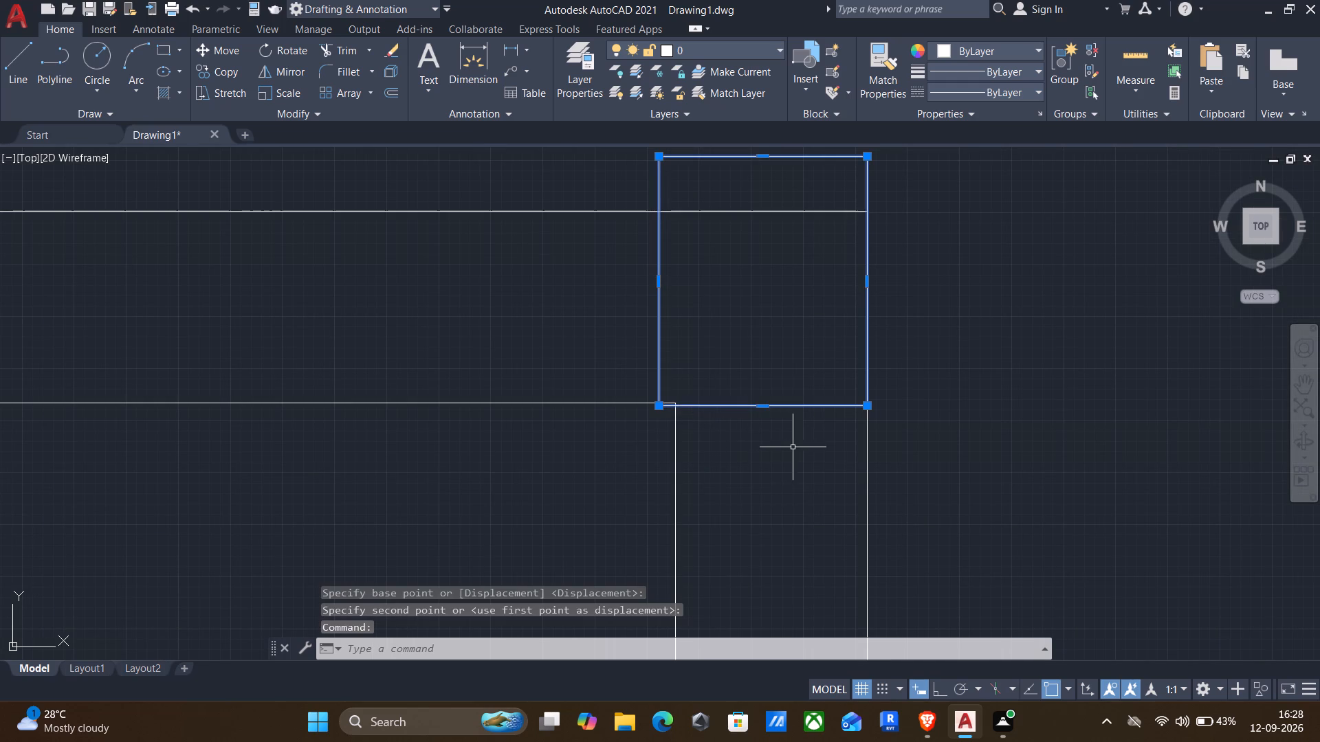
key("m")
key("Return")
scroll(685, 427, "up", 4)
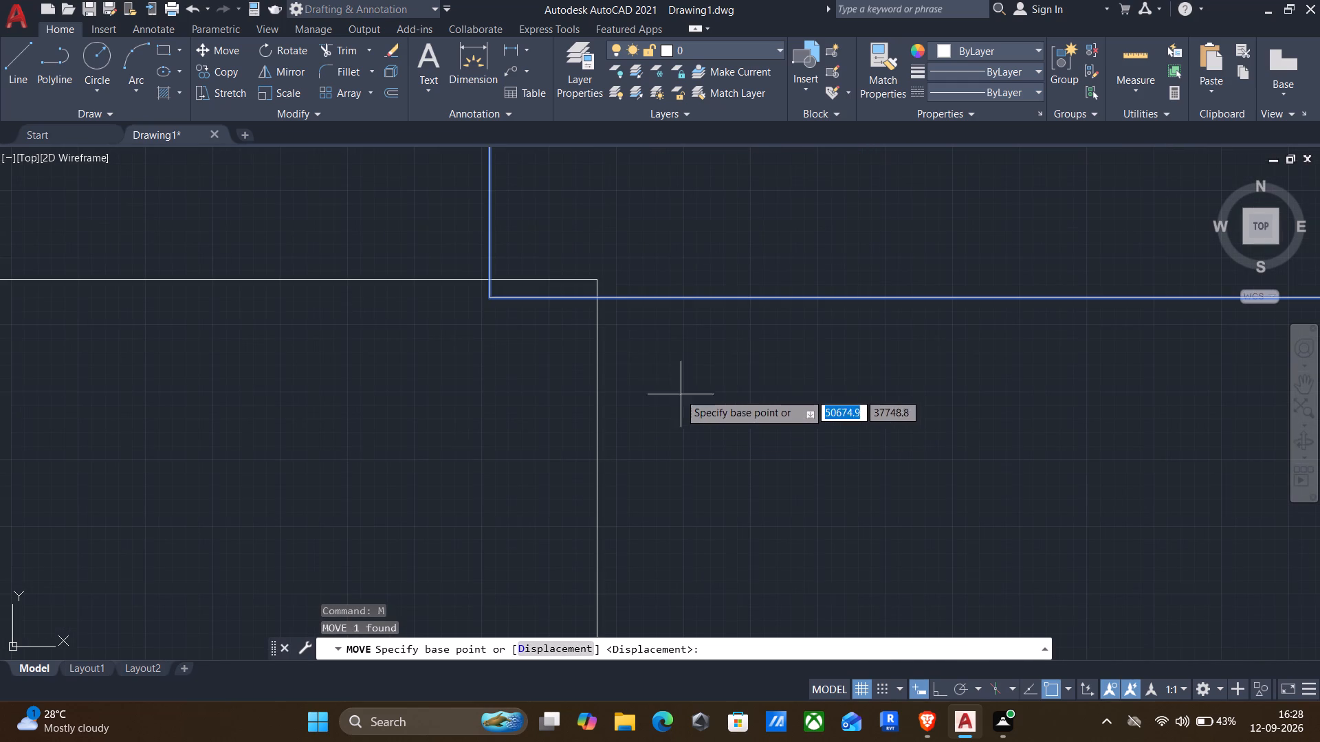
left_click(597, 301)
left_click(597, 284)
Copy the corner rectangle by its east edge's midpoint to the midpoint of the outer east wall line.
scroll(615, 314, "down", 1)
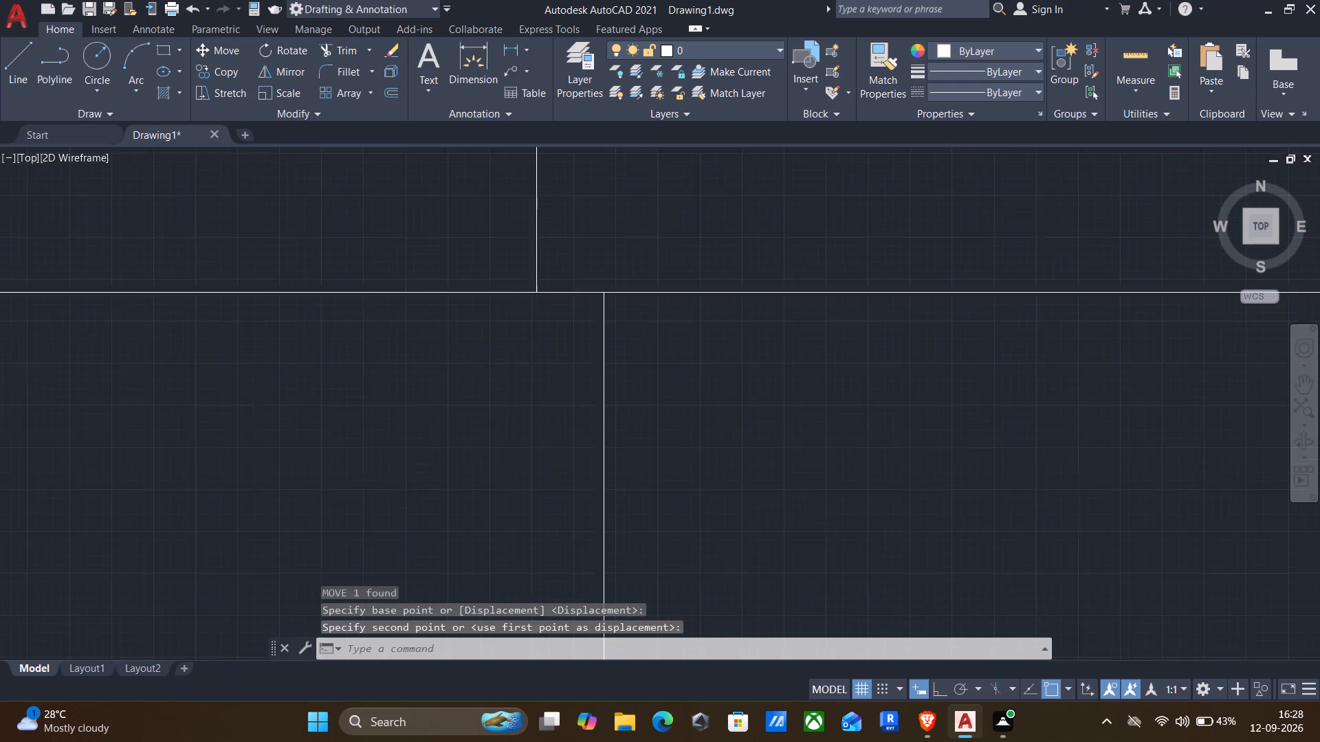
scroll(617, 319, "down", 1)
scroll(881, 344, "down", 2)
middle_click_drag(883, 350, 854, 433)
scroll(848, 436, "down", 1)
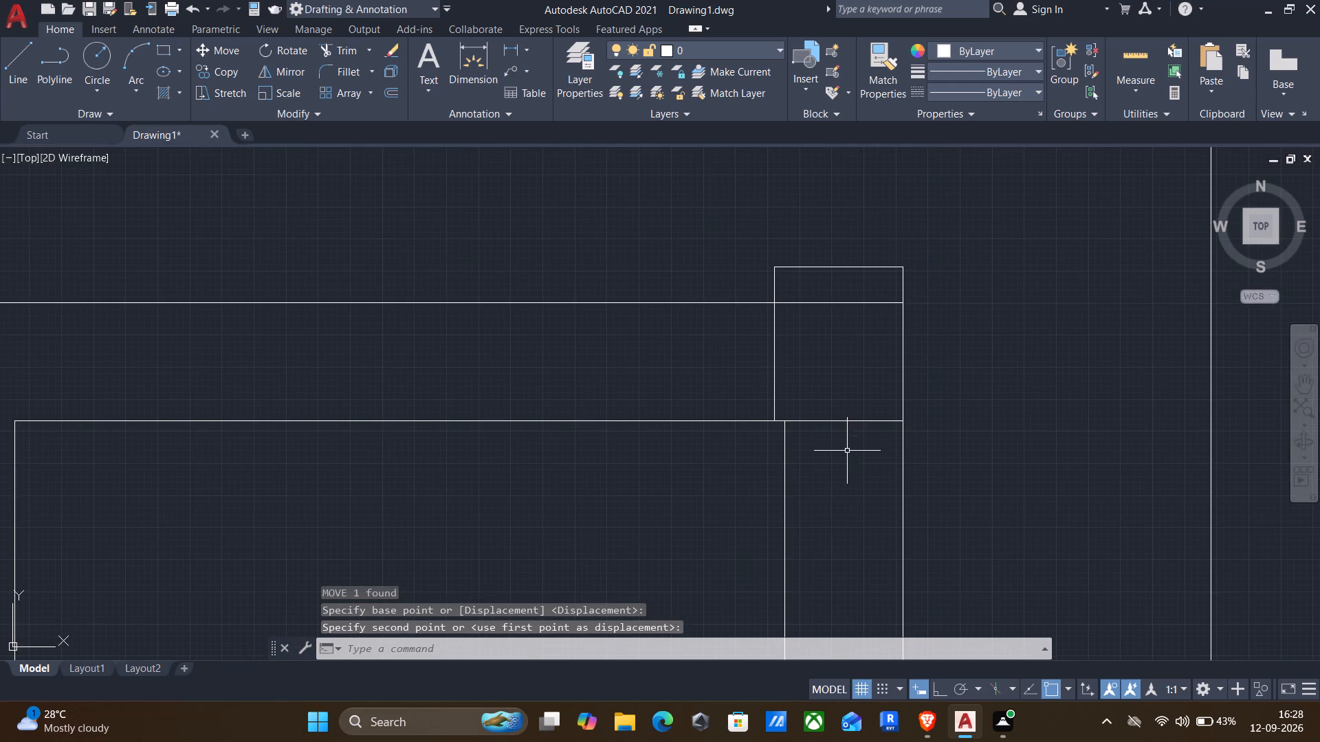
middle_click_drag(850, 474, 872, 414)
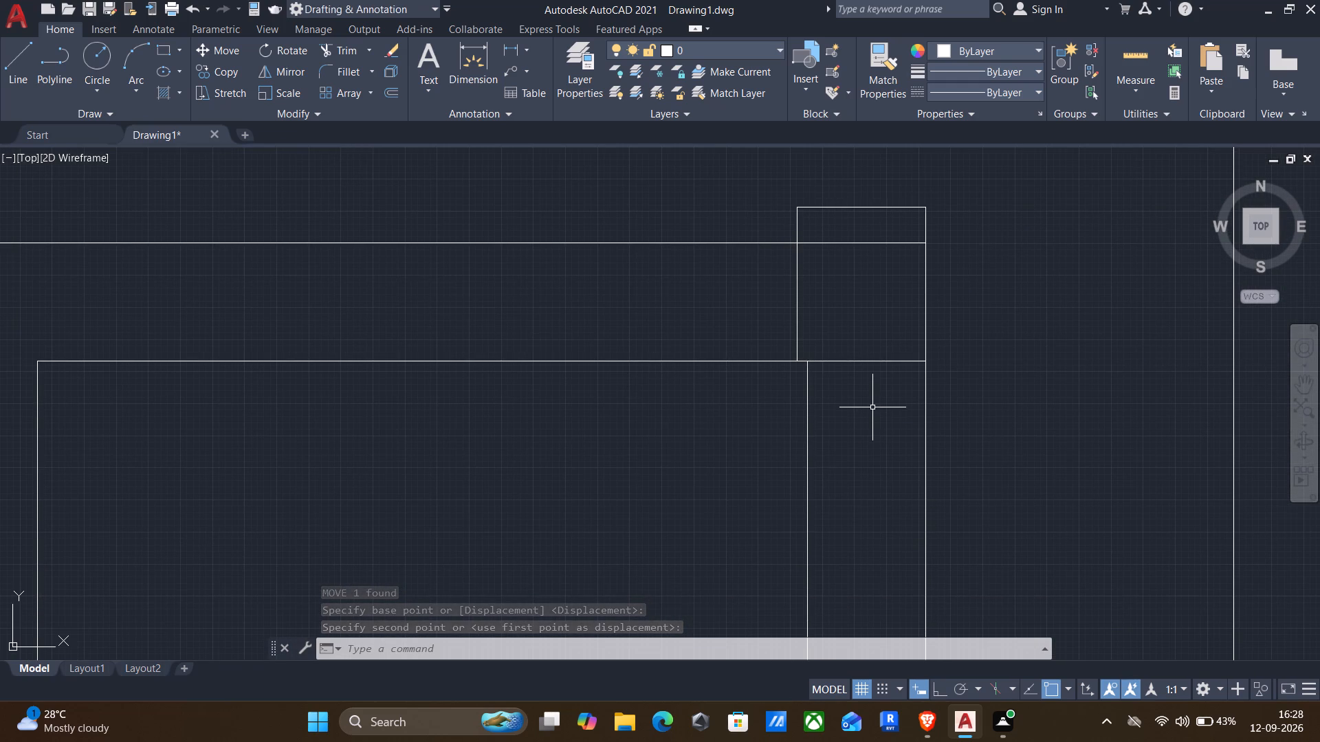
left_click(743, 180)
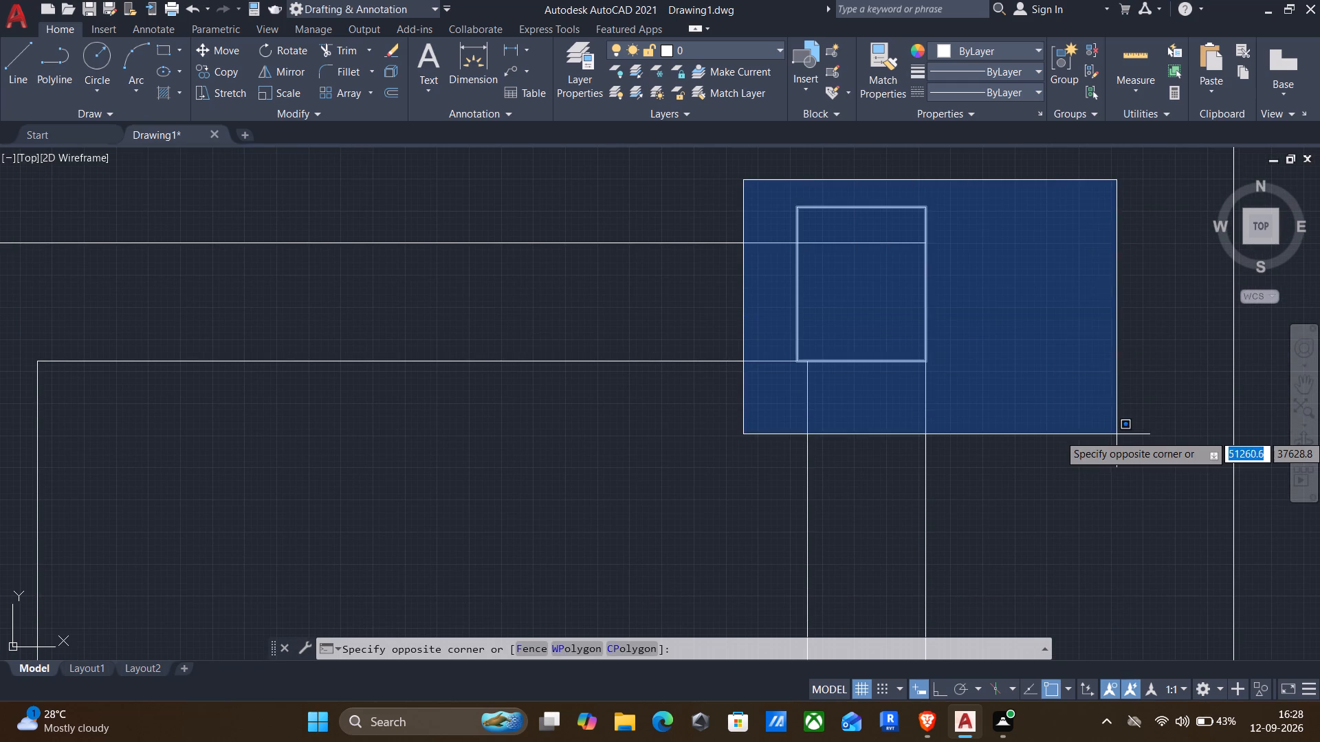
left_click(1077, 436)
type("co")
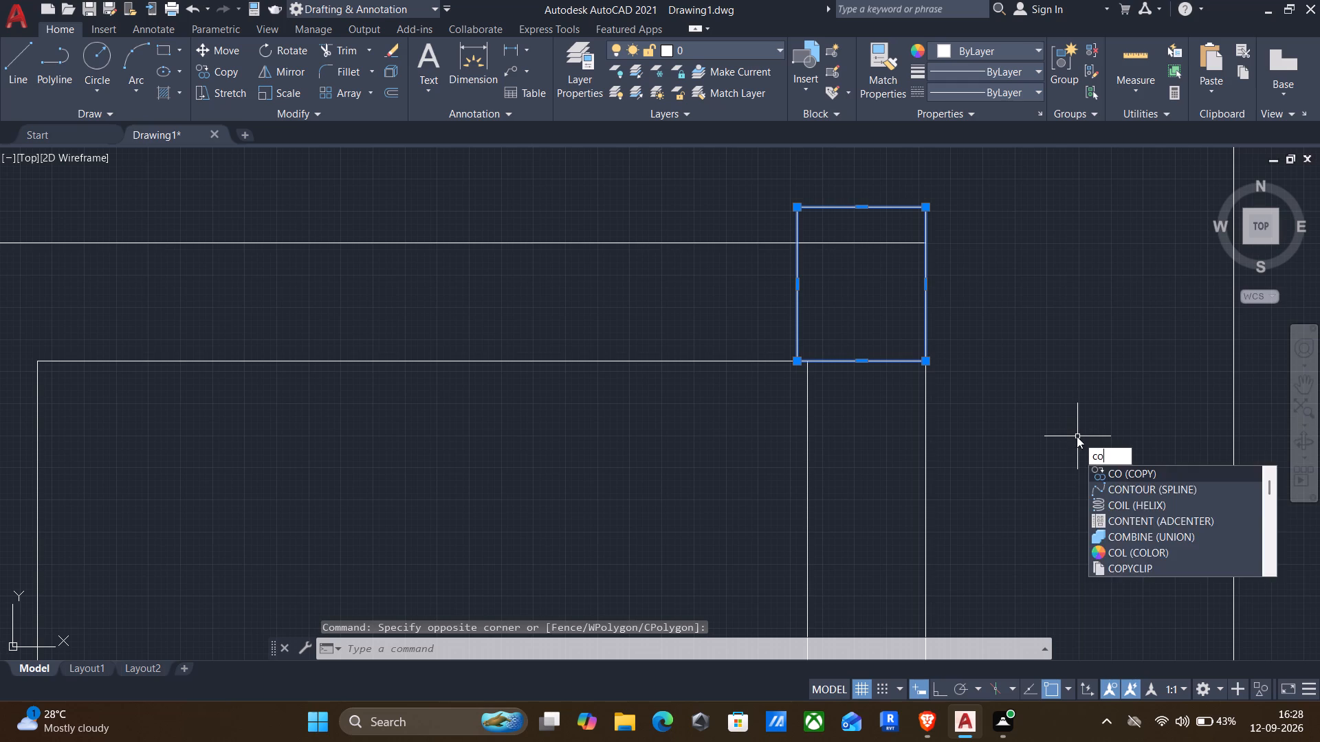
key("Return")
scroll(1011, 415, "down", 2)
middle_click_drag(946, 435, 895, 405)
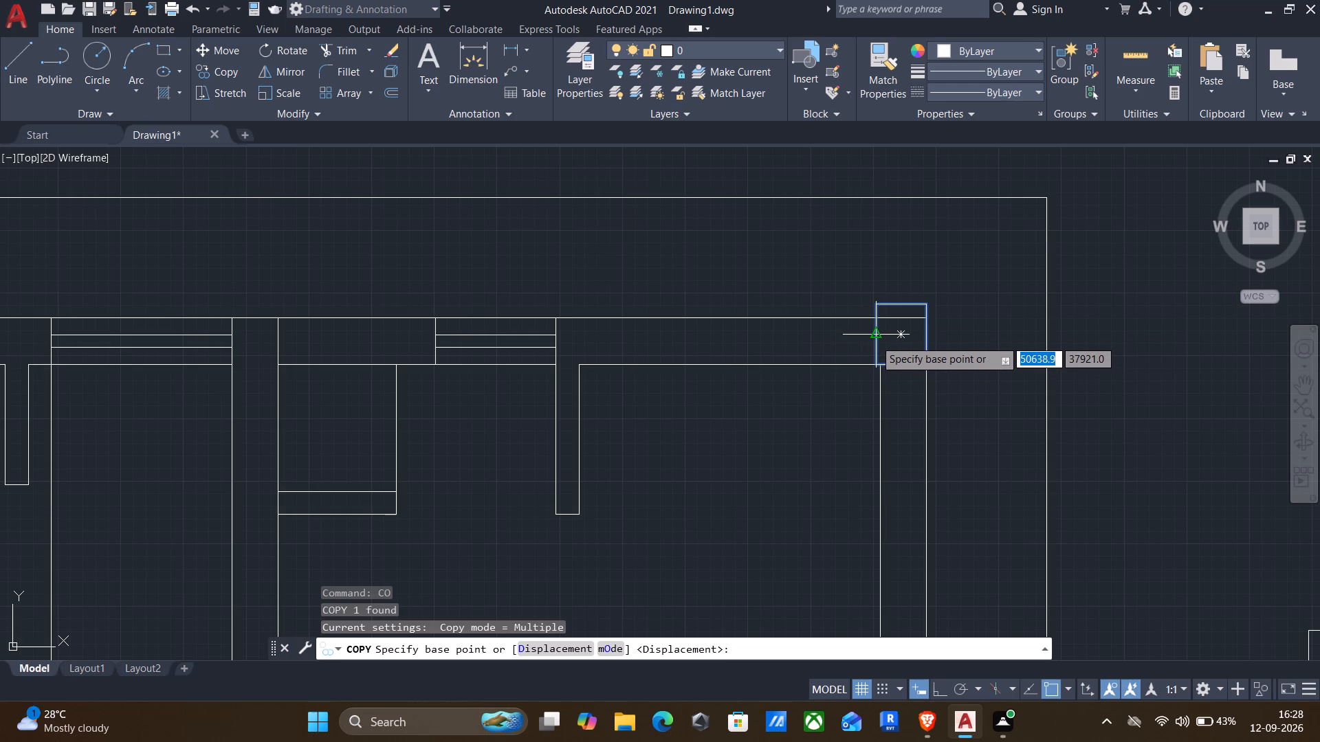
left_click(925, 338)
middle_click_drag(895, 442, 982, 296)
scroll(972, 348, "down", 1)
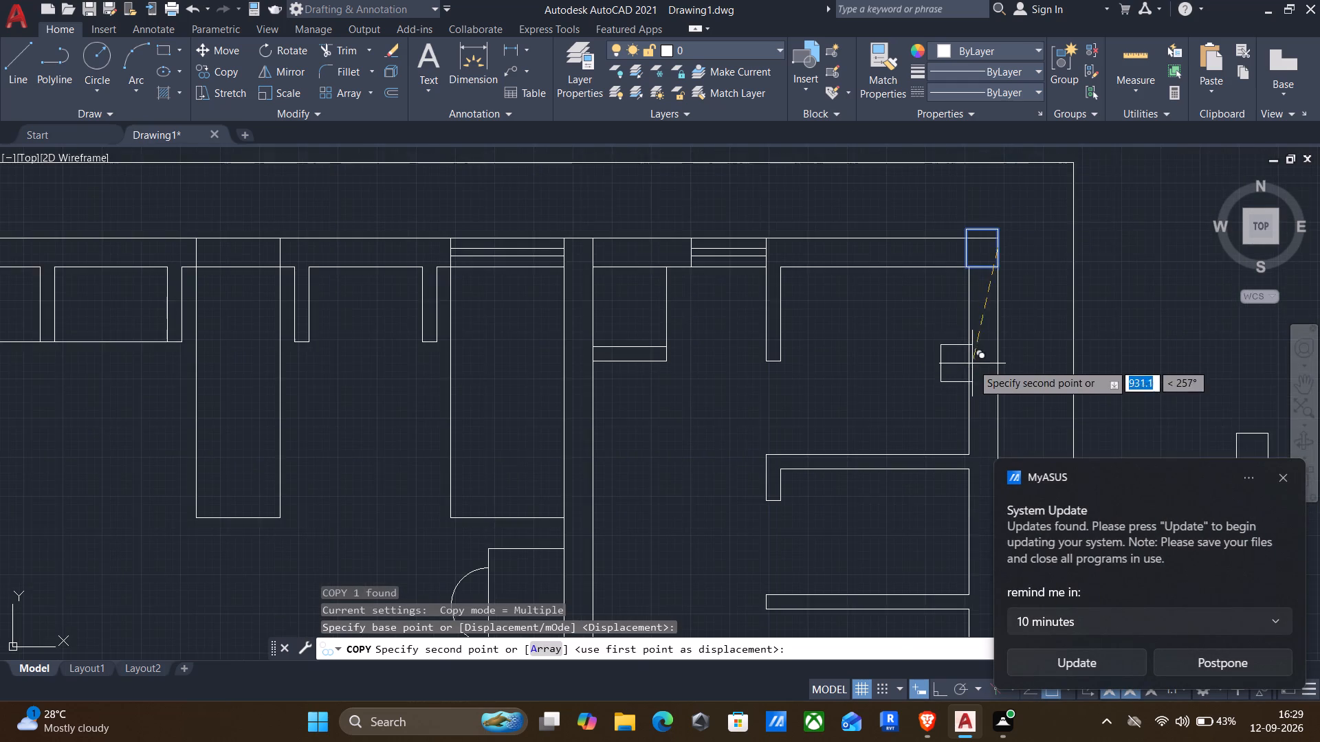
middle_click_drag(972, 370, 912, 350)
middle_click_drag(931, 482, 949, 339)
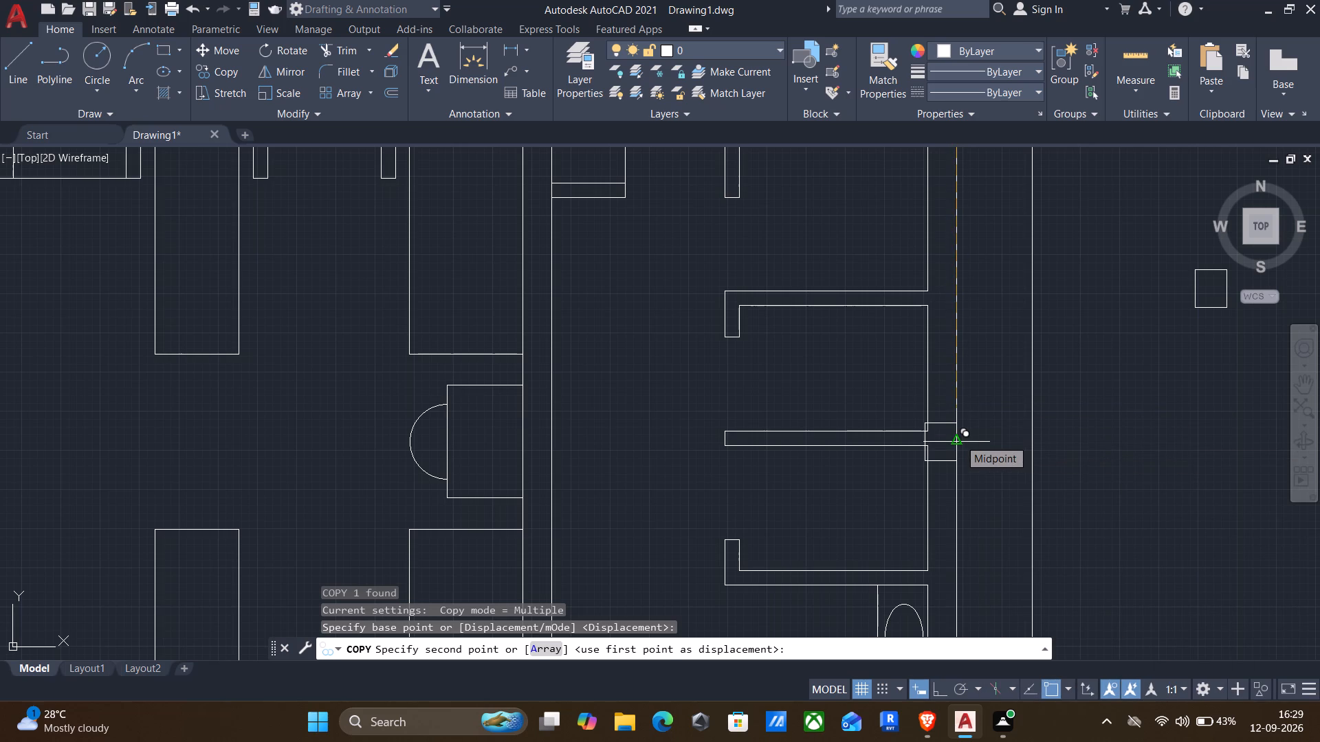
left_click(959, 439)
With Ortho on, copy the column rectangle down the outer east wall face to the lower cross wall and near the southeast corner.
middle_click_drag(989, 545, 1055, 355)
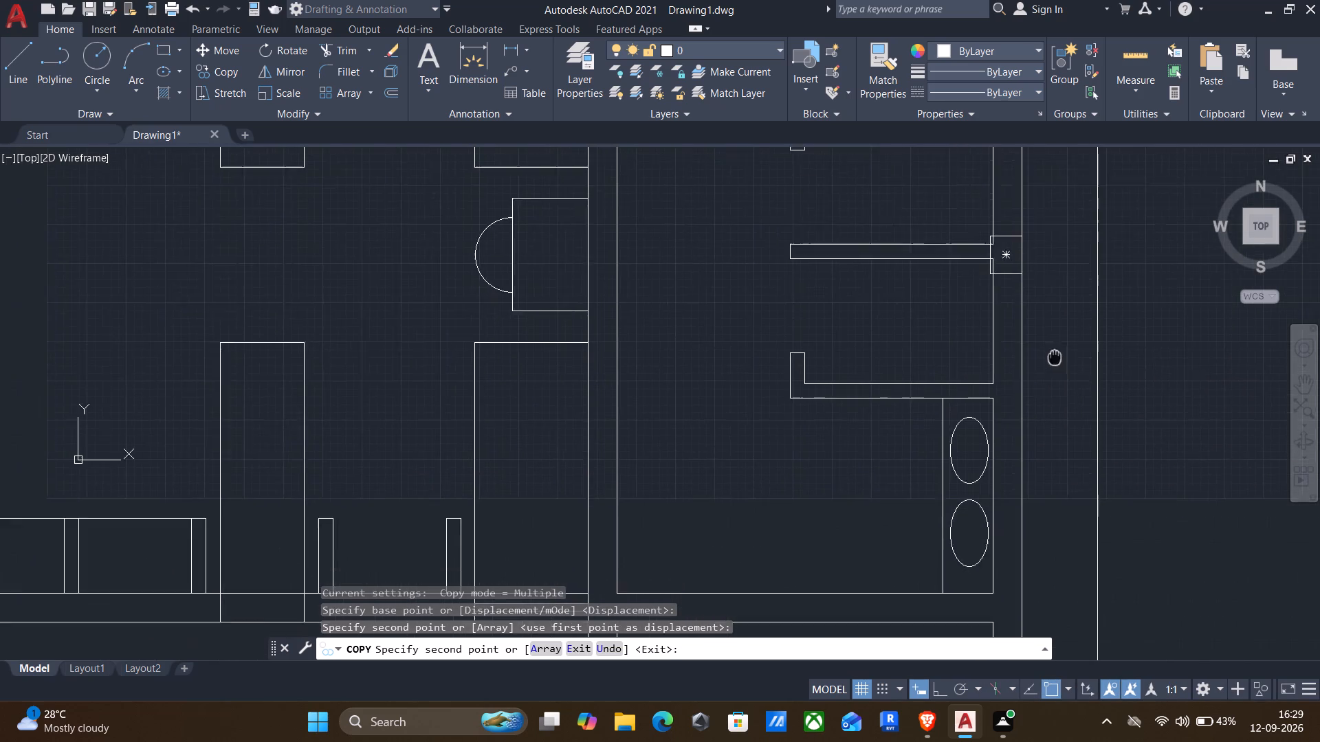
middle_click_drag(1055, 355, 1055, 353)
scroll(1046, 372, "down", 1)
middle_click_drag(1052, 465, 1025, 316)
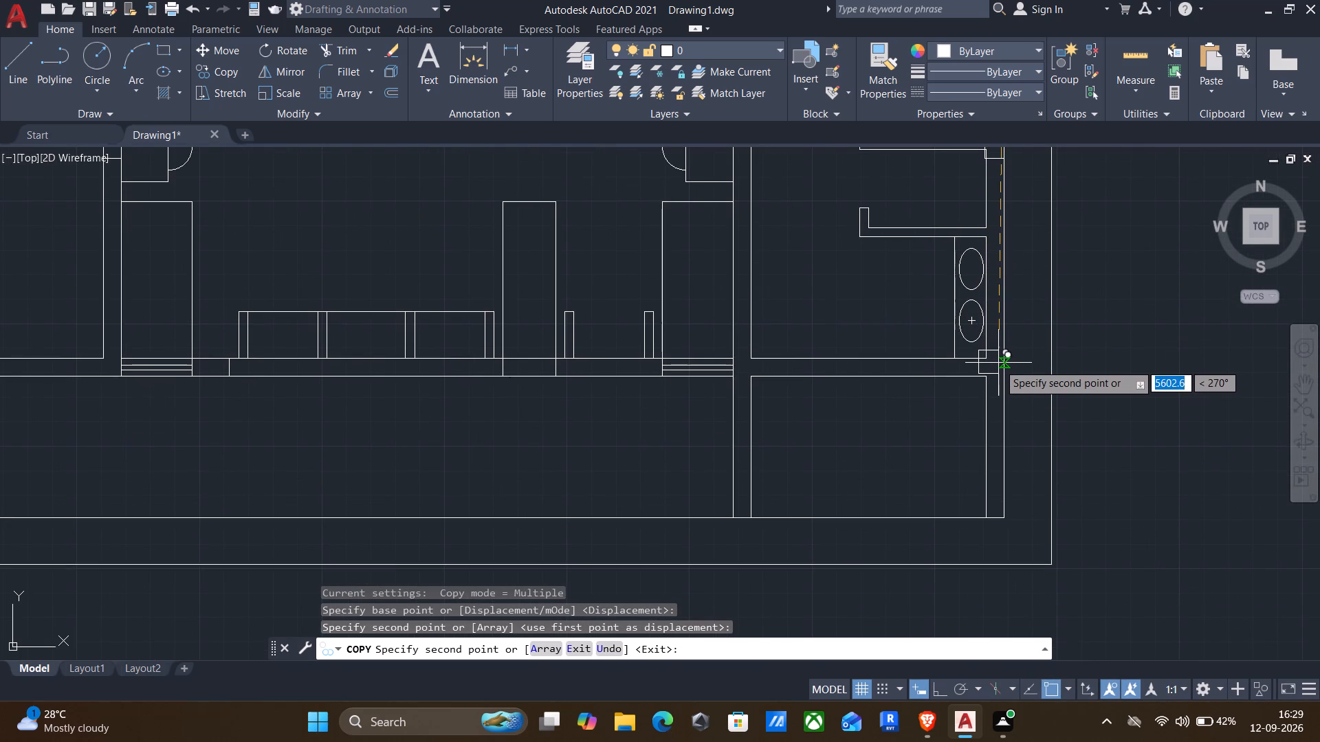
key("F8")
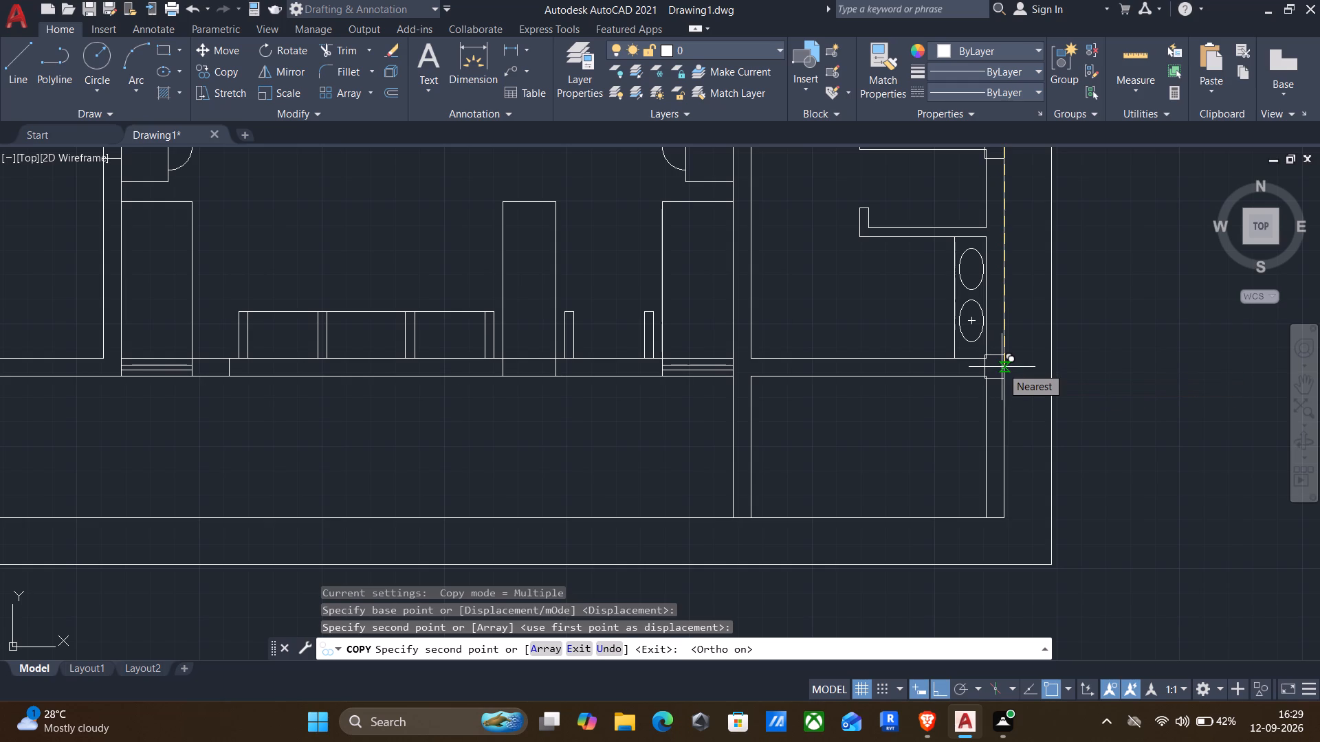
scroll(1002, 367, "up", 2)
left_click(1002, 367)
middle_click_drag(1007, 437, 1059, 309)
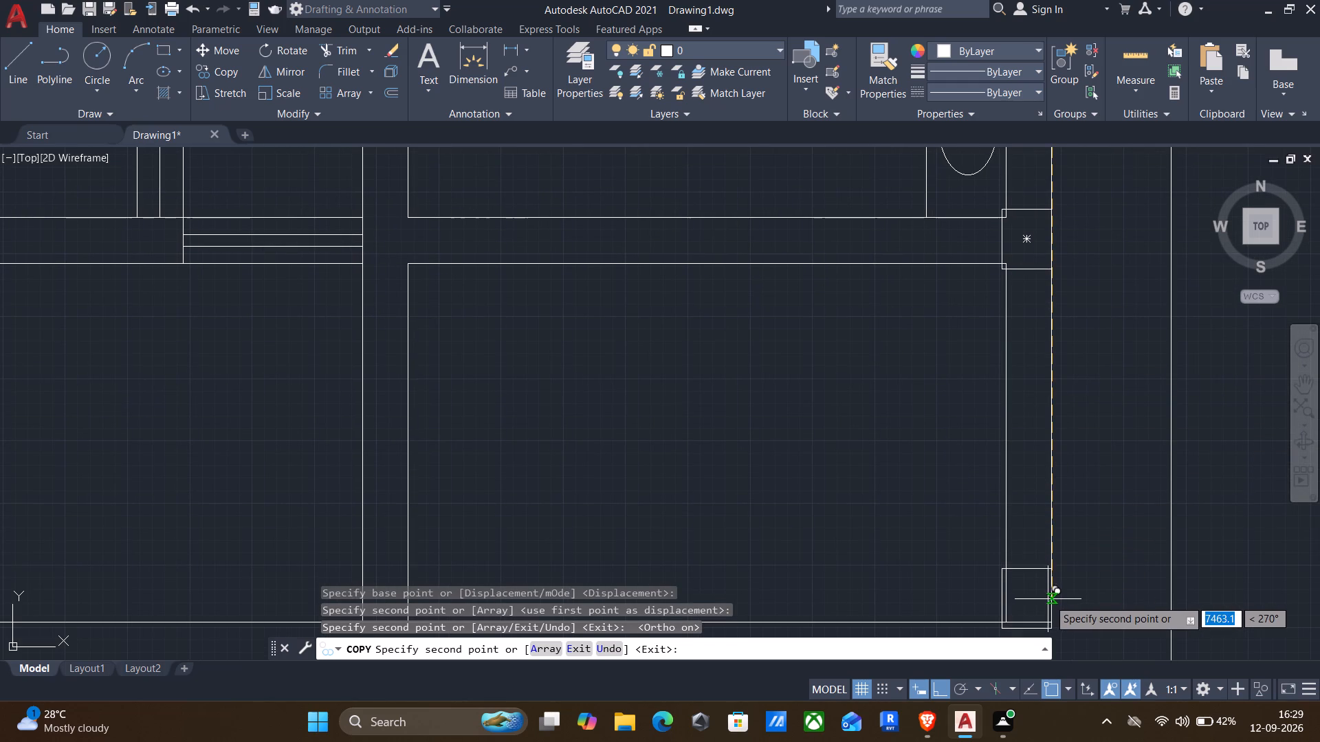
left_click(1049, 584)
key("Escape")
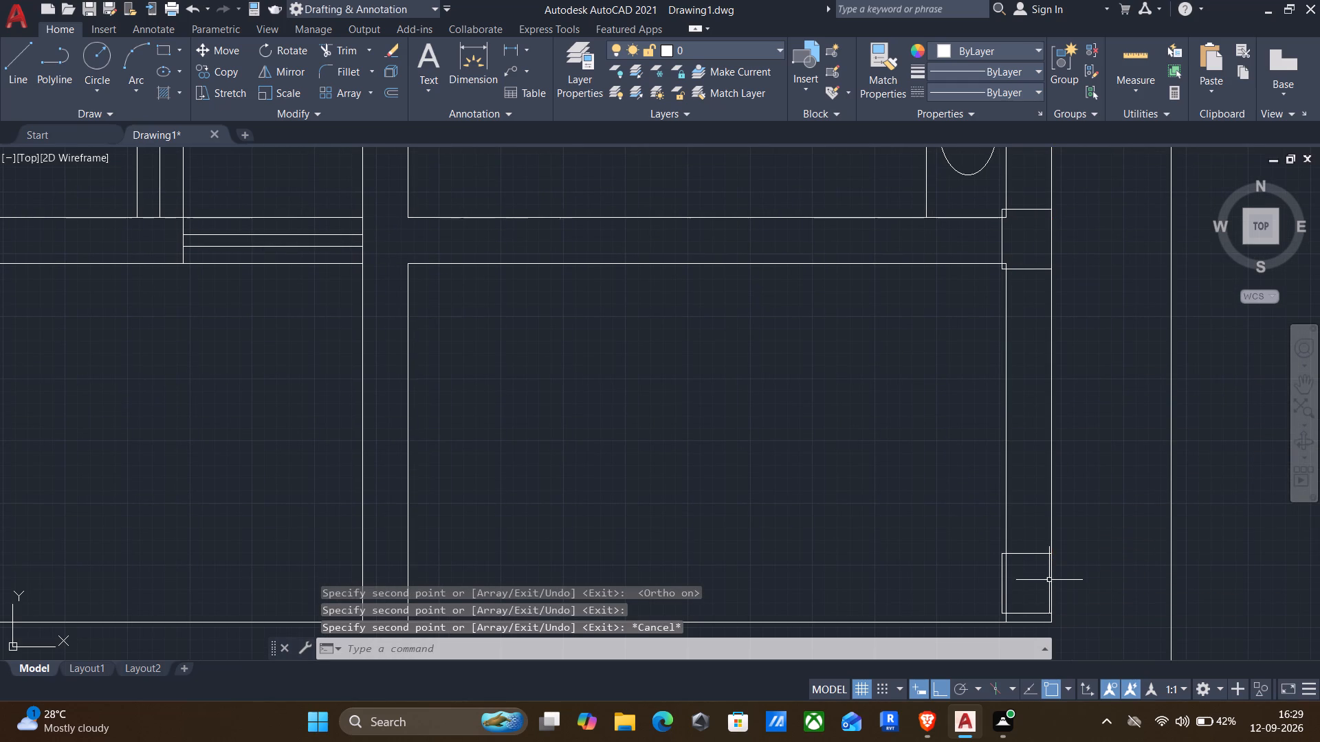
Move the lowest column rectangle down by its southeast corner to the outer southeast corner of the building's walls.
left_click(1031, 561)
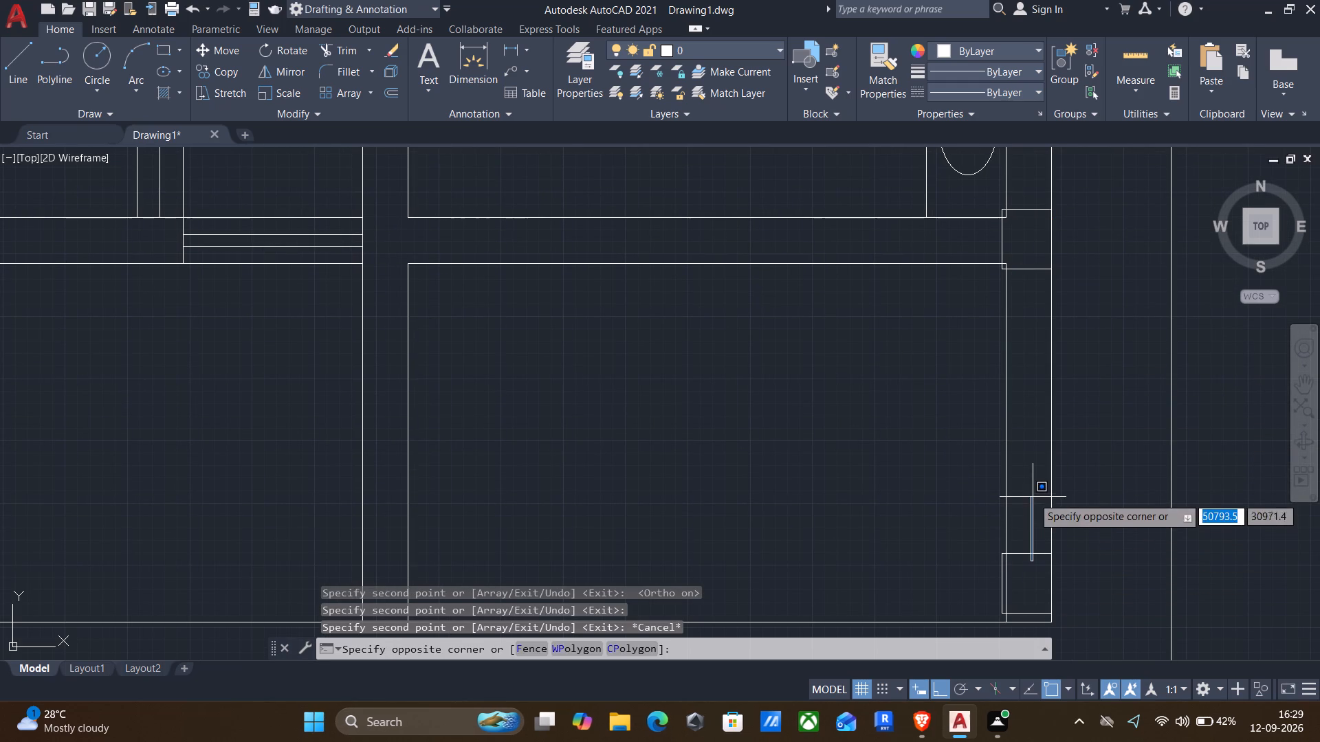
left_click(1033, 497)
left_click(1044, 561)
left_click(1031, 536)
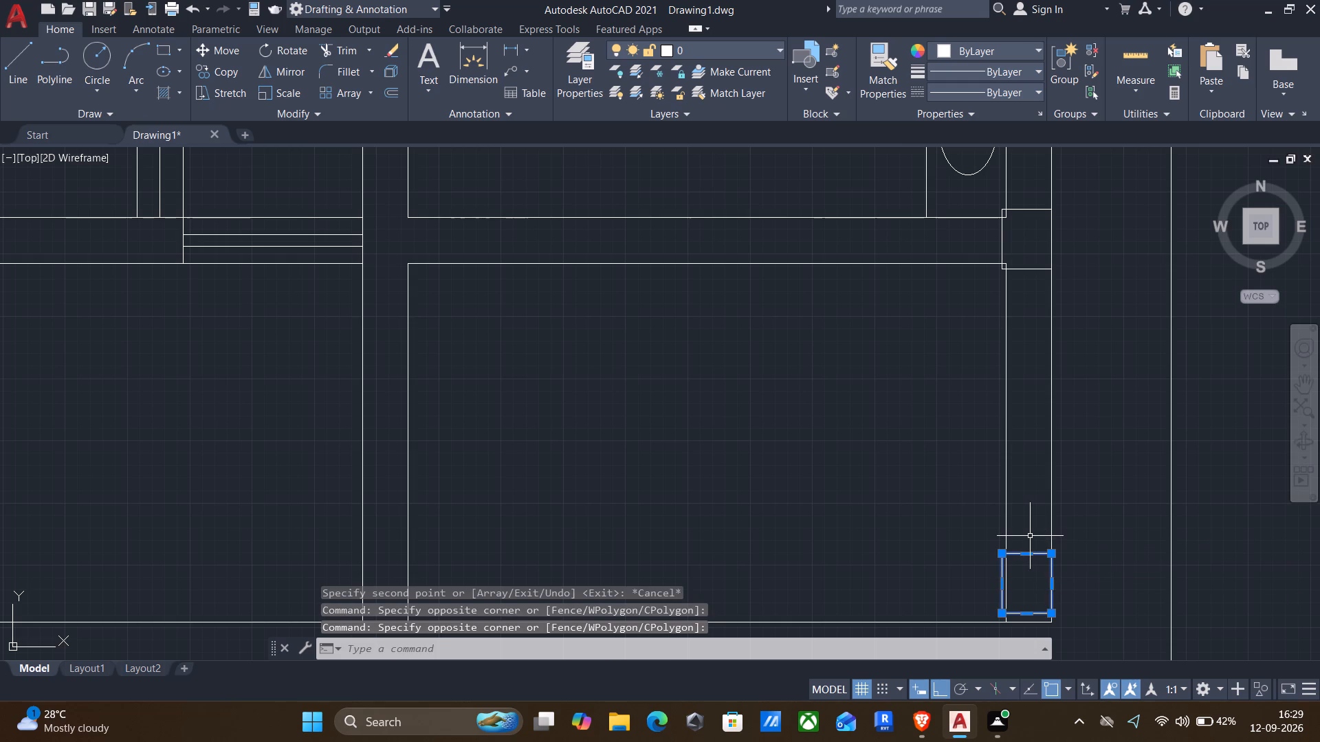
key("m")
key("Return")
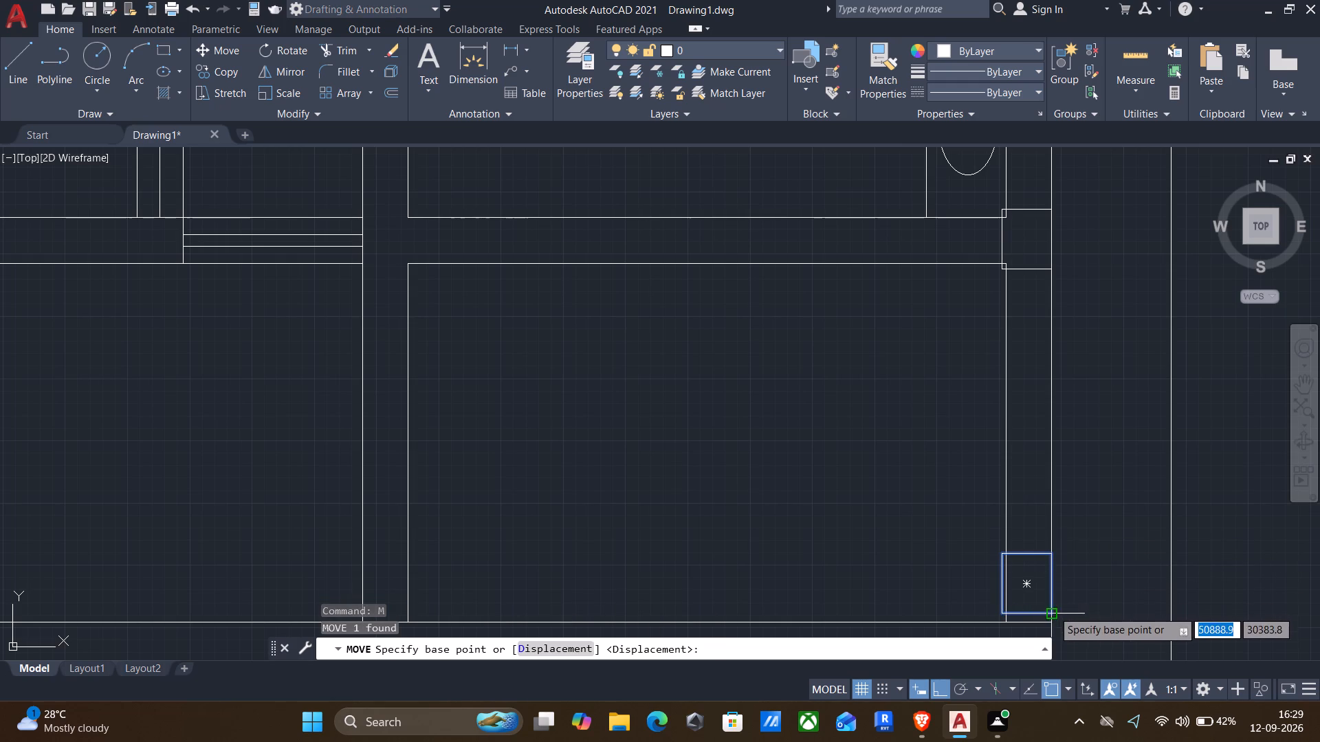
left_click(1053, 610)
middle_click_drag(1081, 536, 1091, 383)
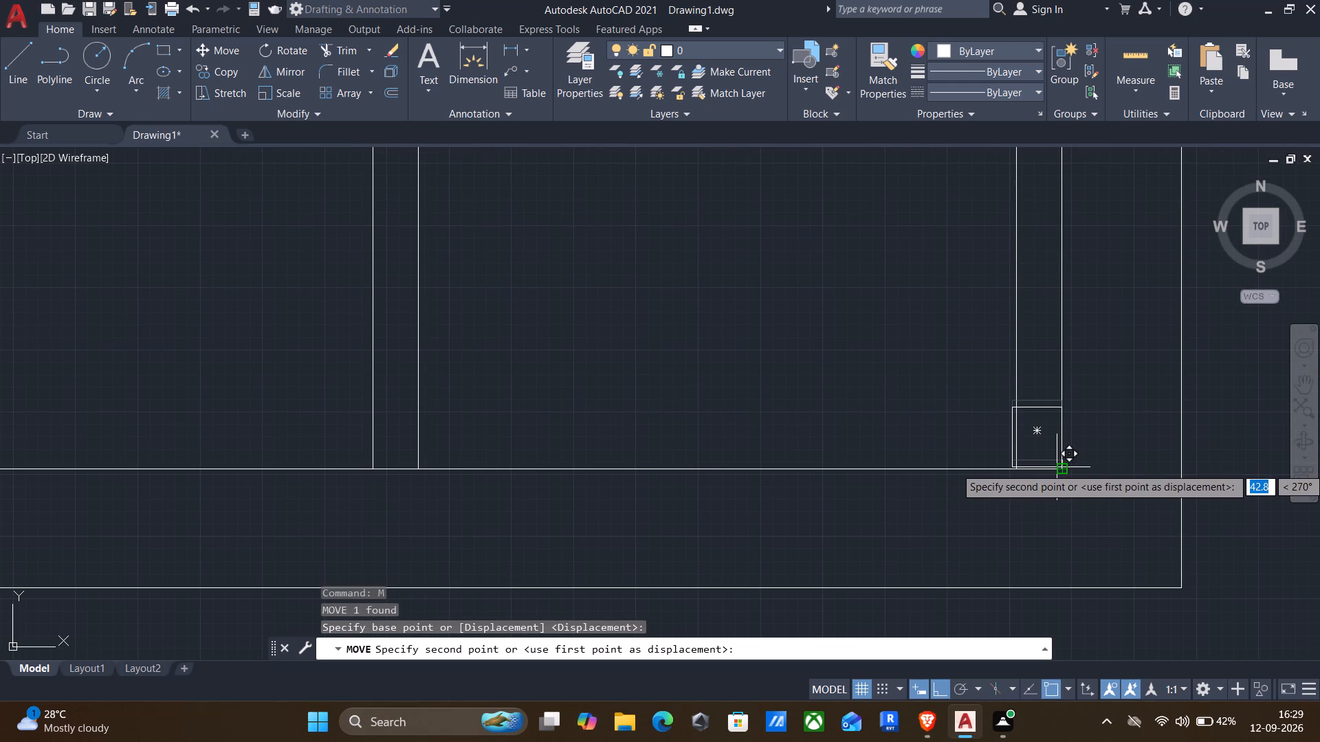
left_click(1062, 466)
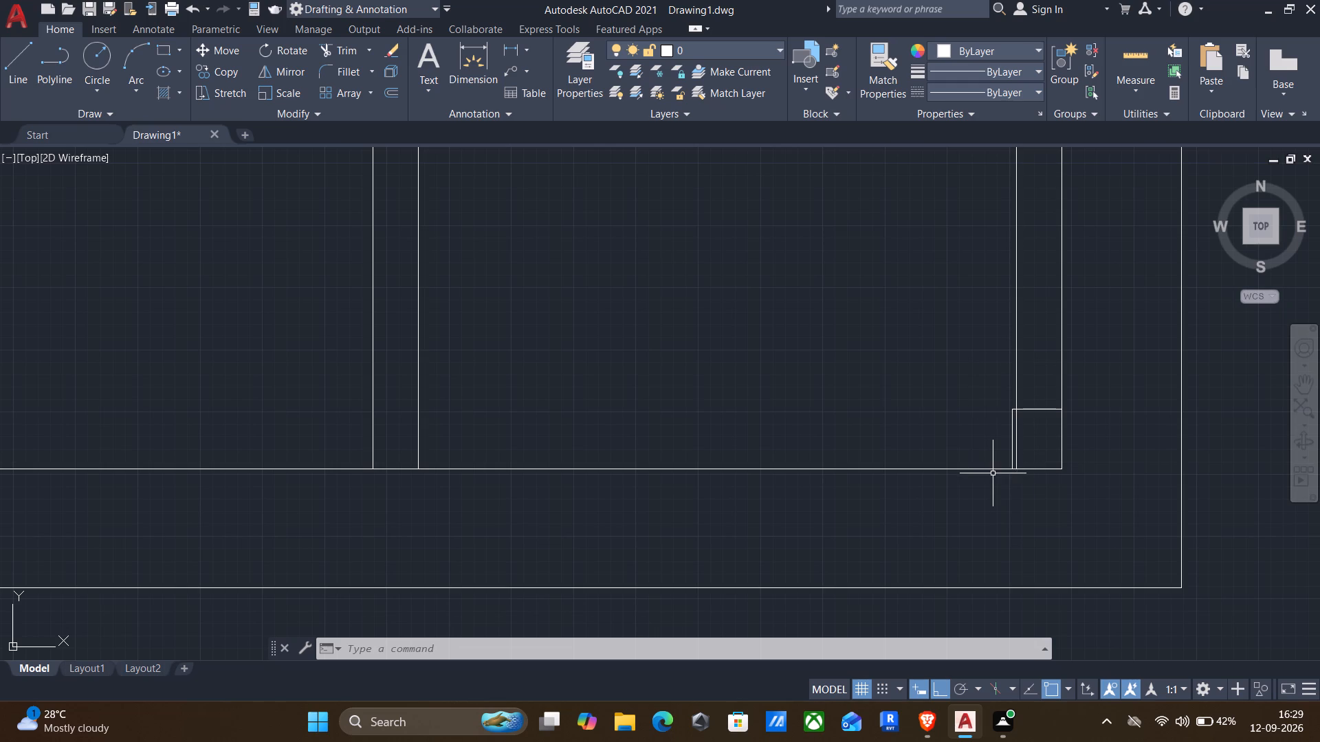
Trim the inner east wall line inside the southeast corner column.
type("tr")
key("Return")
scroll(1015, 427, "up", 2)
left_click(1012, 429)
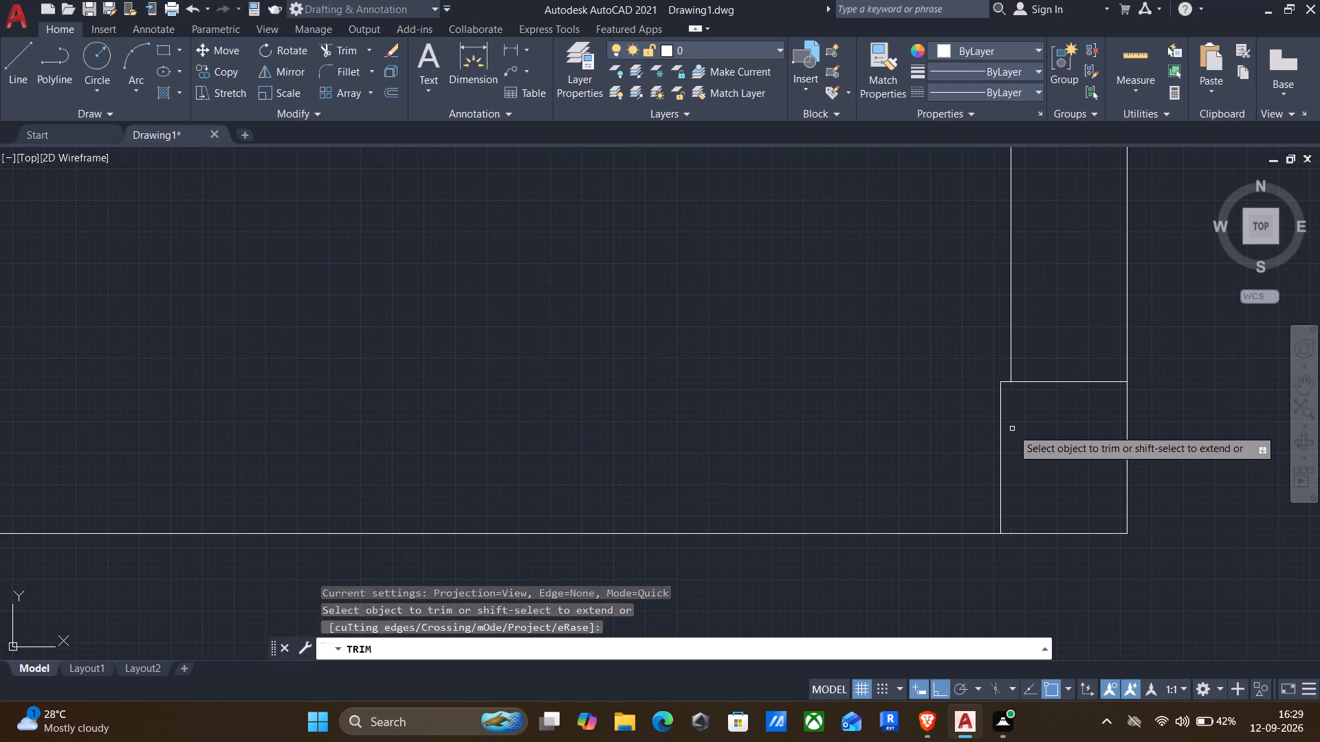
Trim the wall line ends inside the column where the lower cross wall meets the east wall.
scroll(1013, 429, "down", 2)
middle_click_drag(1073, 316, 1004, 551)
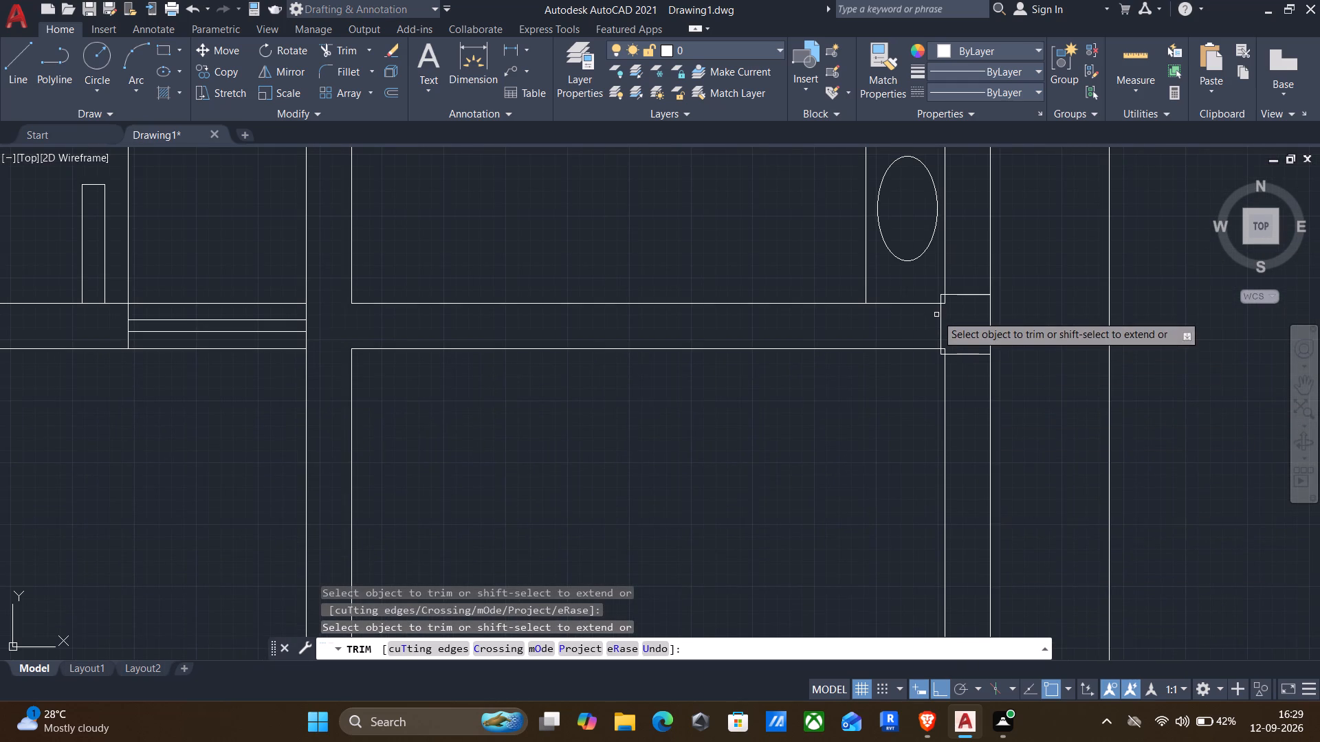
scroll(936, 315, "up", 3)
left_click_drag(975, 240, 943, 266)
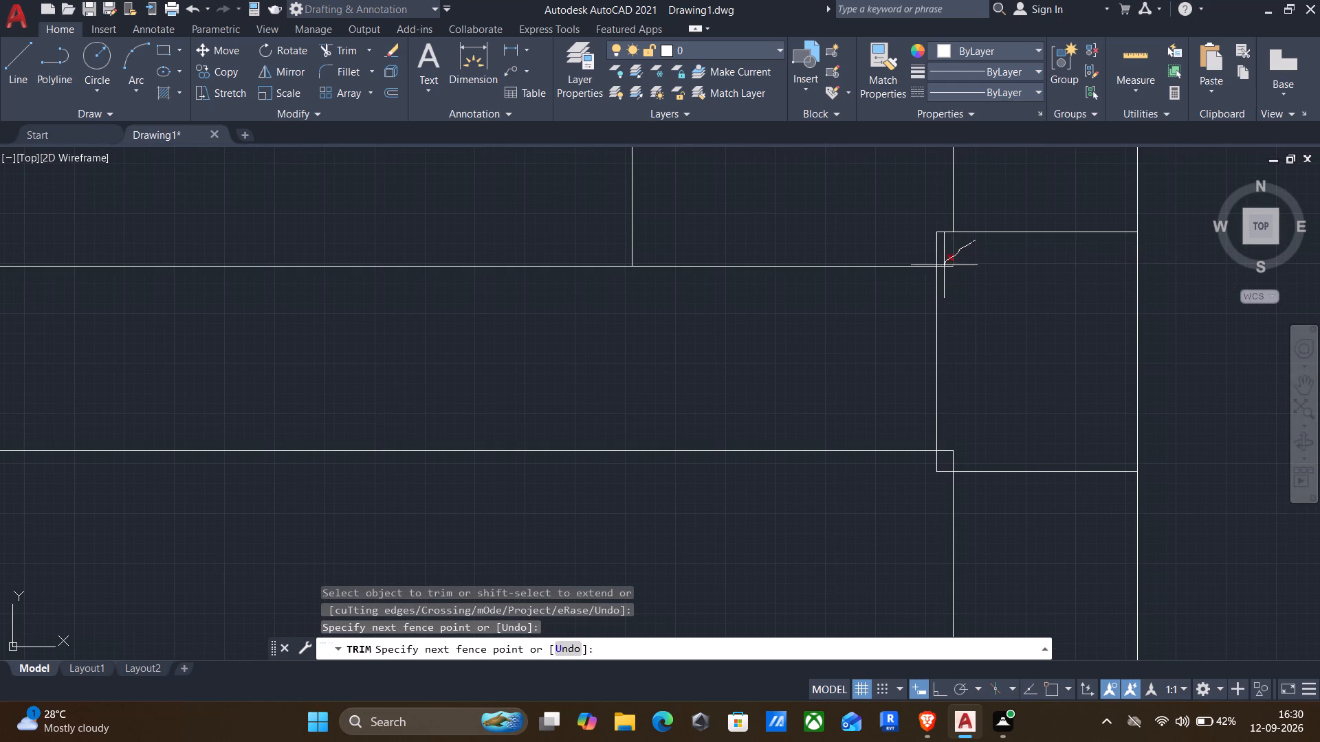
left_click_drag(943, 266, 945, 318)
scroll(956, 442, "up", 3)
left_click_drag(901, 458, 903, 502)
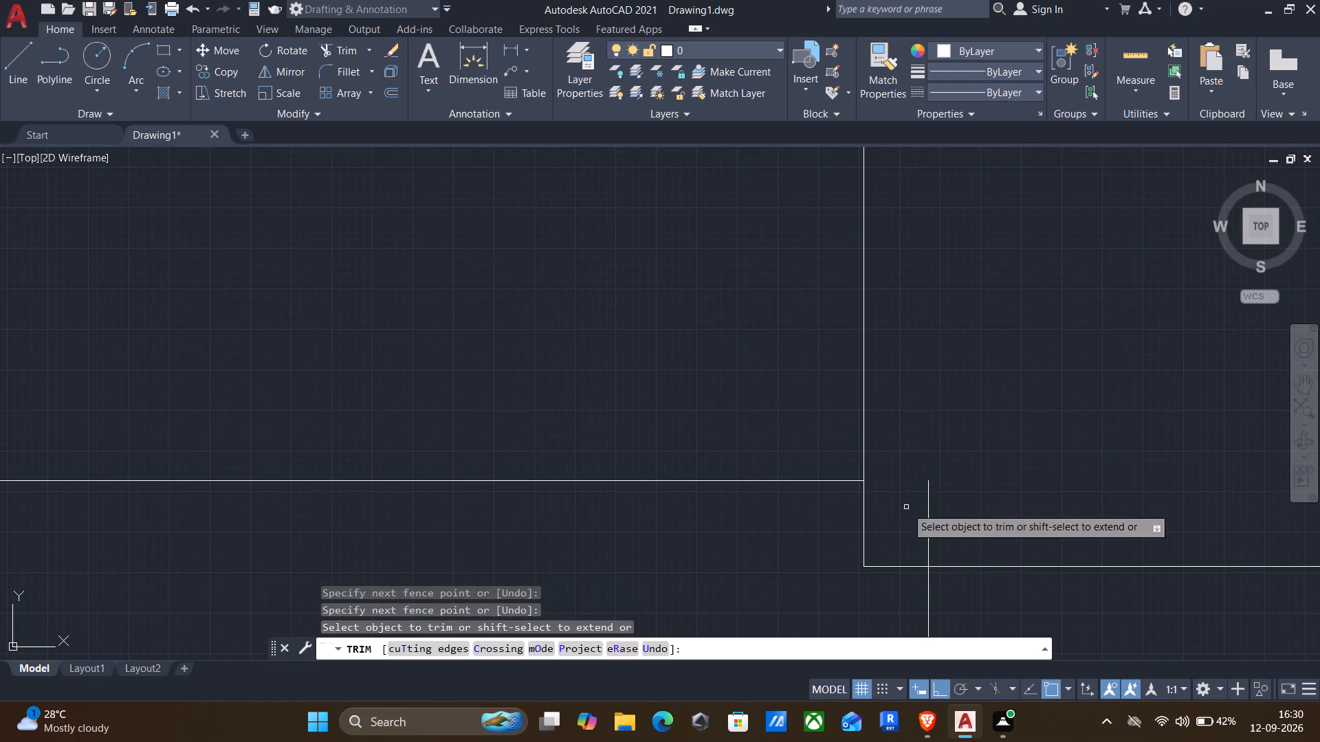
left_click_drag(922, 511, 955, 486)
scroll(985, 457, "down", 2)
Trim the partition and inner wall line ends inside the column at the middle of the east wall.
middle_click_drag(1016, 393, 932, 607)
scroll(958, 516, "down", 2)
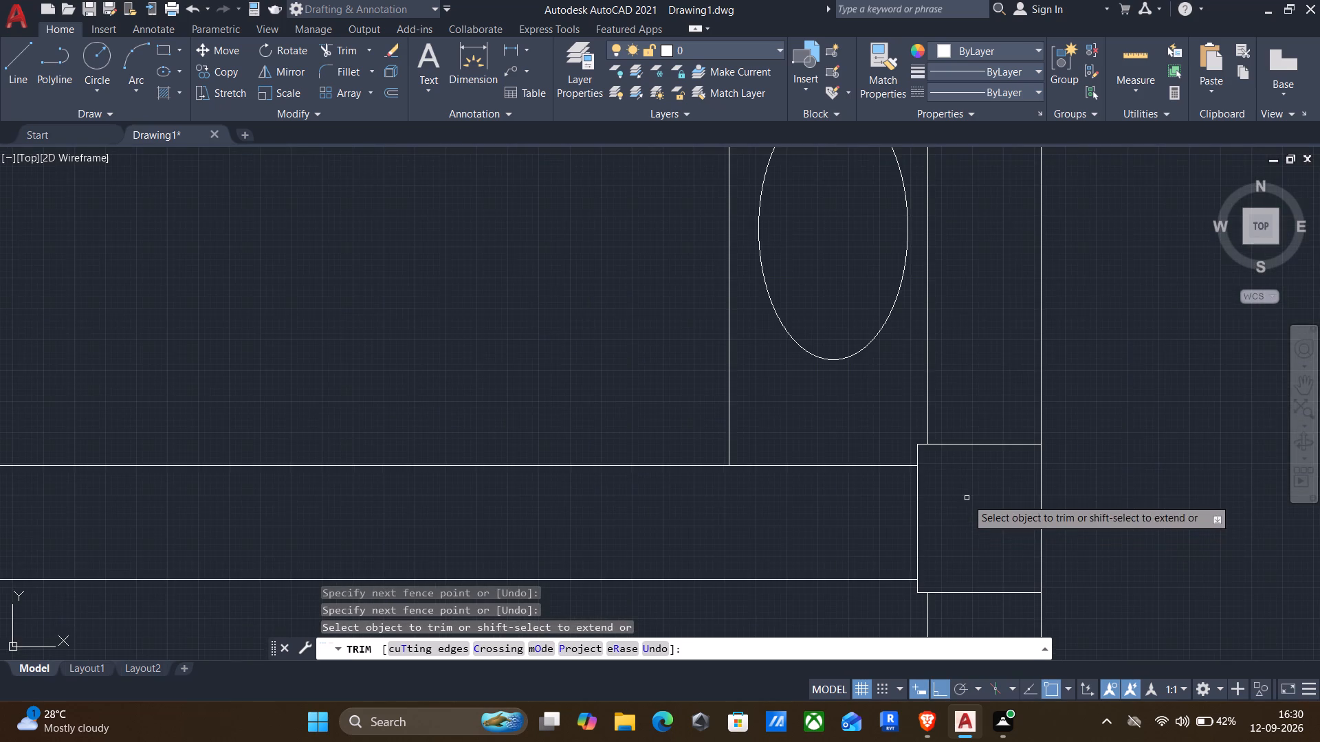
middle_click_drag(969, 493, 932, 654)
scroll(958, 438, "down", 1)
middle_click_drag(958, 338, 910, 550)
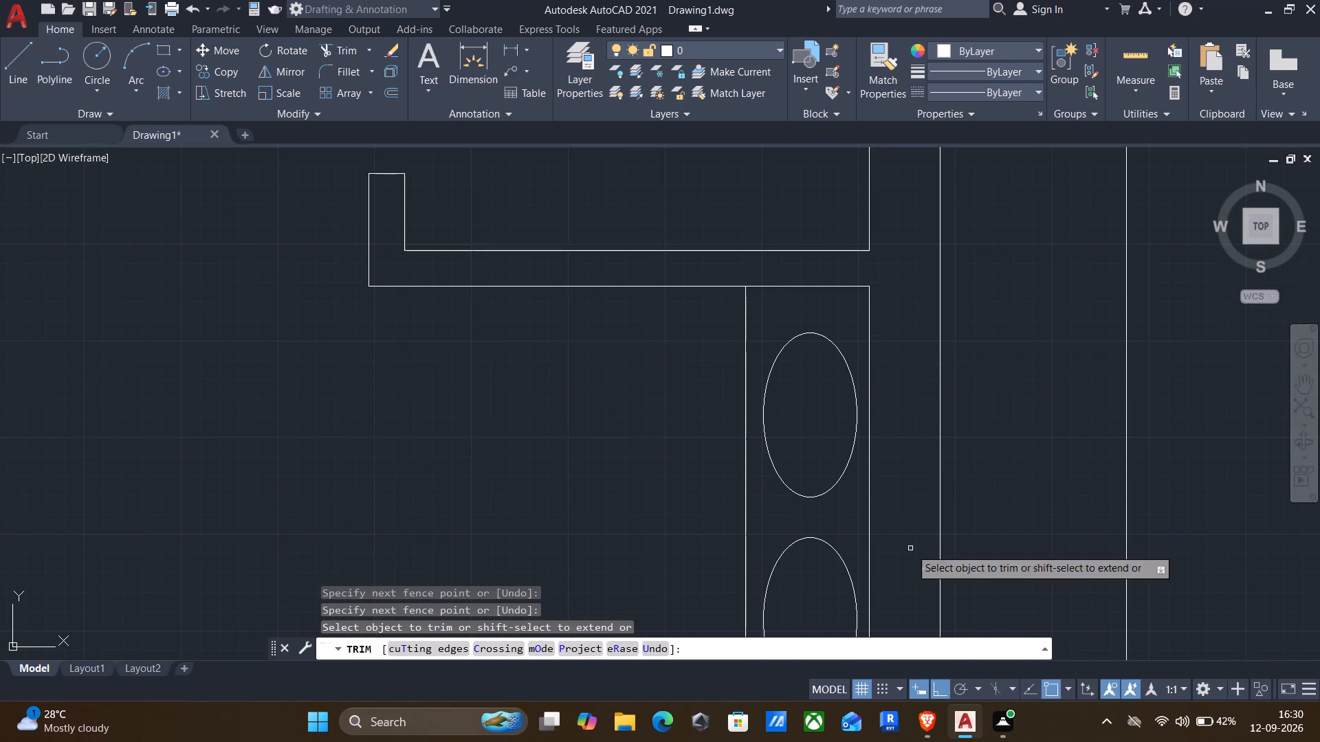
scroll(908, 418, "down", 1)
middle_click_drag(975, 312, 934, 594)
scroll(832, 392, "up", 3)
left_click(869, 321)
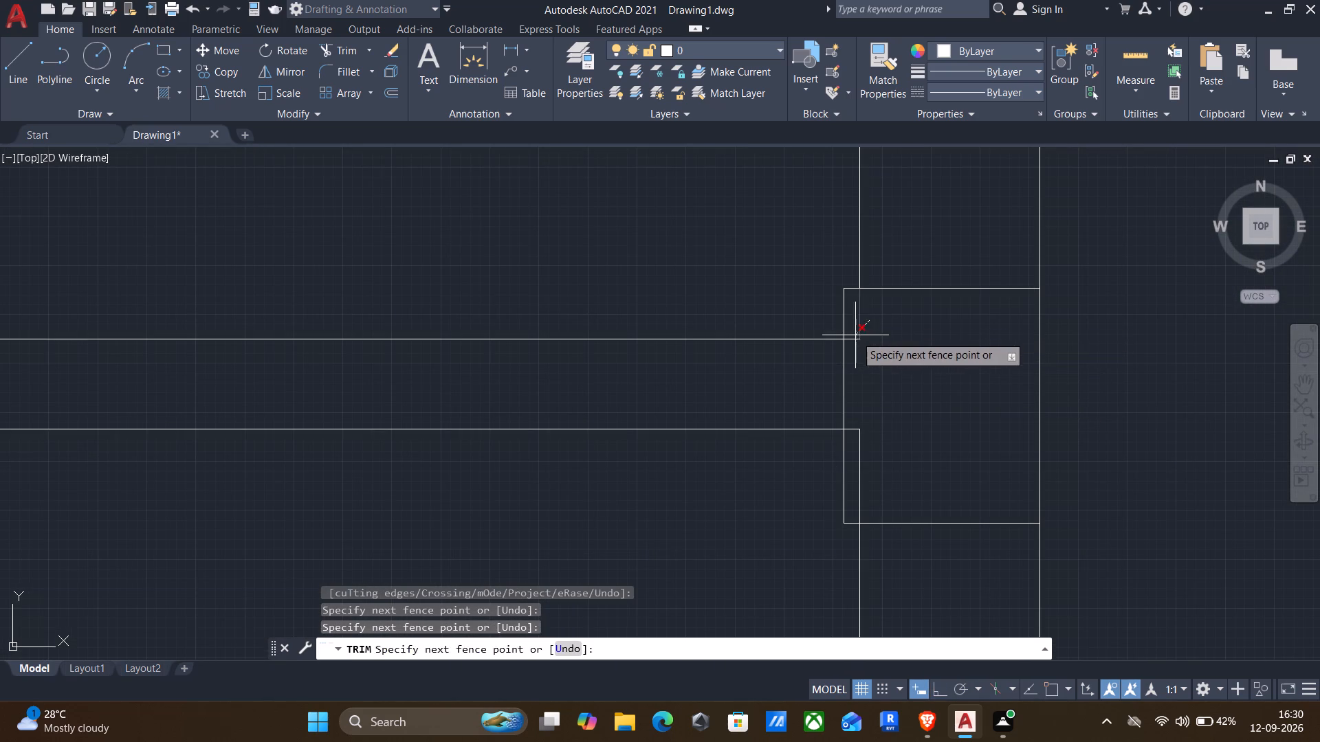
left_click(854, 337)
left_click(859, 339)
scroll(854, 436, "up", 2)
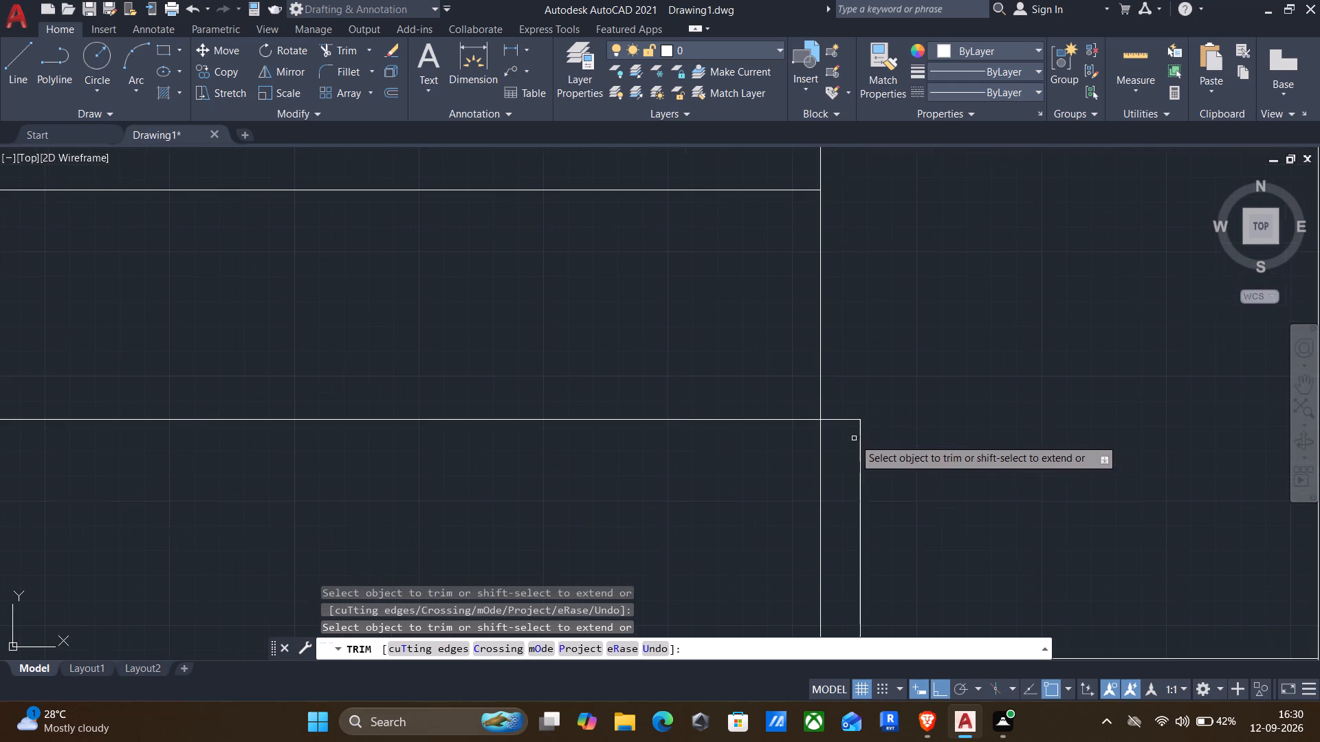
left_click_drag(856, 460, 885, 451)
left_click_drag(850, 398, 863, 473)
scroll(868, 469, "down", 2)
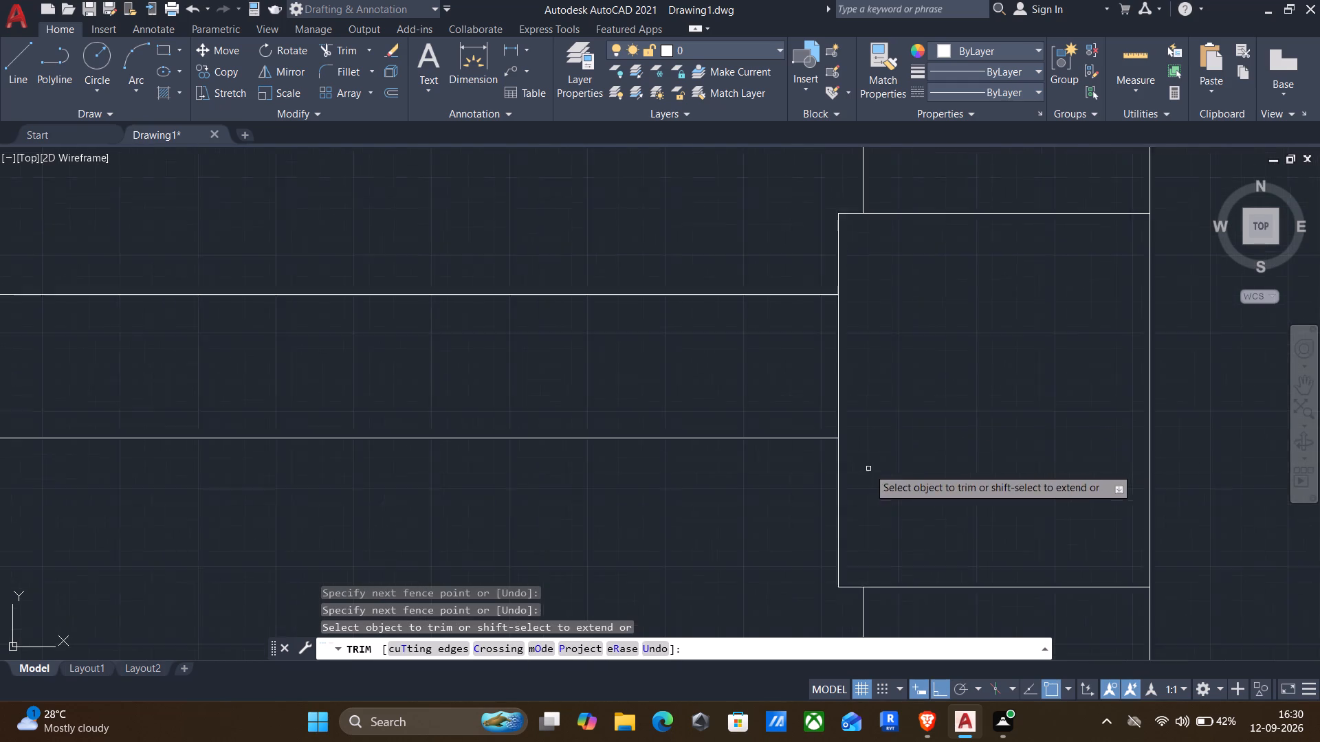
Trim the upper wall's outer line inside the northeast corner column and end the Trim command.
scroll(868, 468, "down", 1)
middle_click_drag(910, 420, 875, 601)
scroll(884, 584, "down", 2)
scroll(929, 342, "down", 1)
middle_click_drag(911, 424, 903, 511)
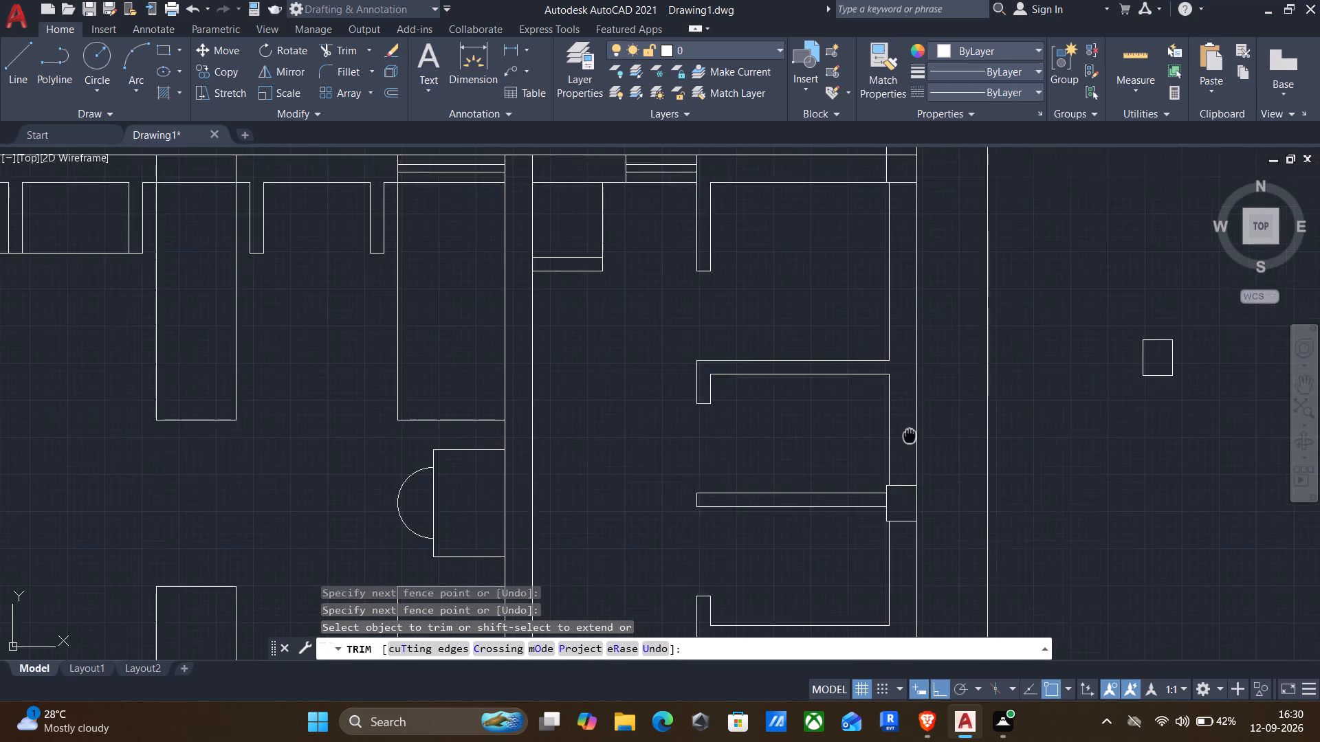
middle_click_drag(903, 511, 903, 575)
scroll(868, 343, "up", 3)
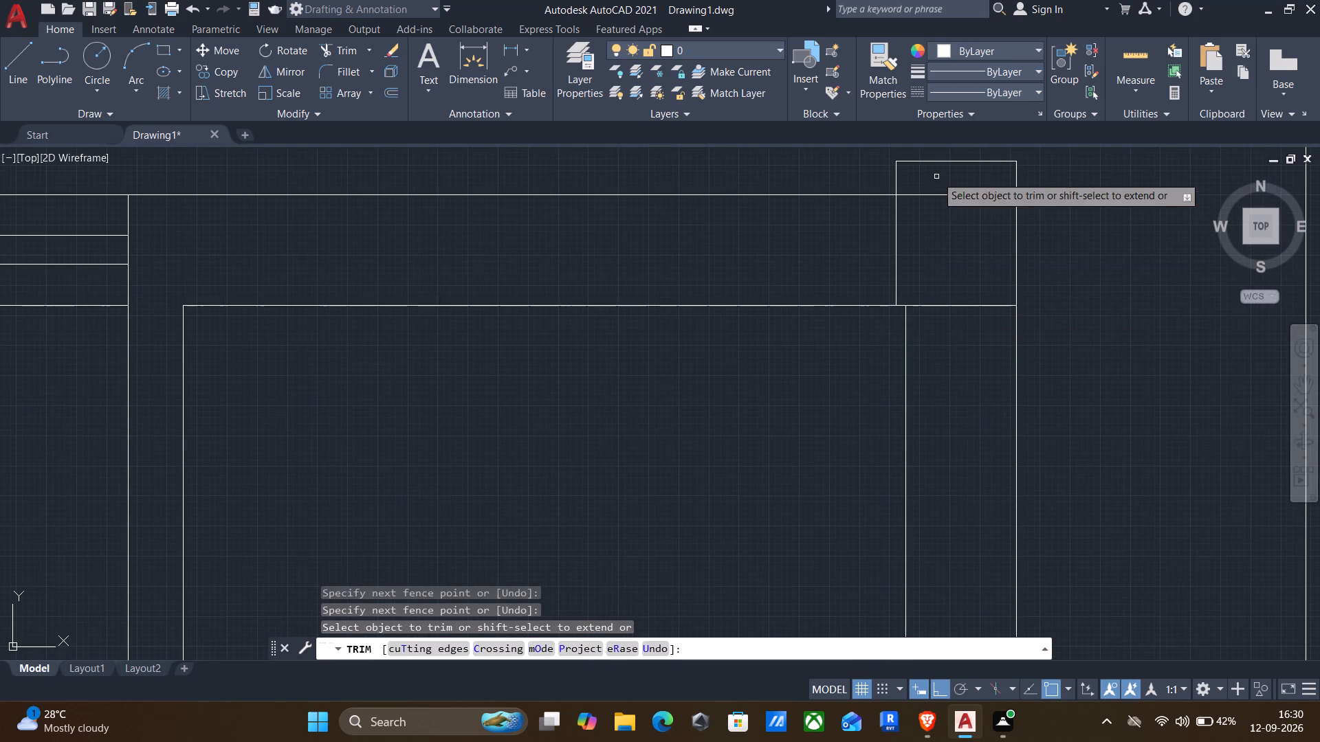
left_click_drag(937, 177, 960, 227)
scroll(960, 227, "down", 2)
middle_click_drag(1002, 355, 1067, 300)
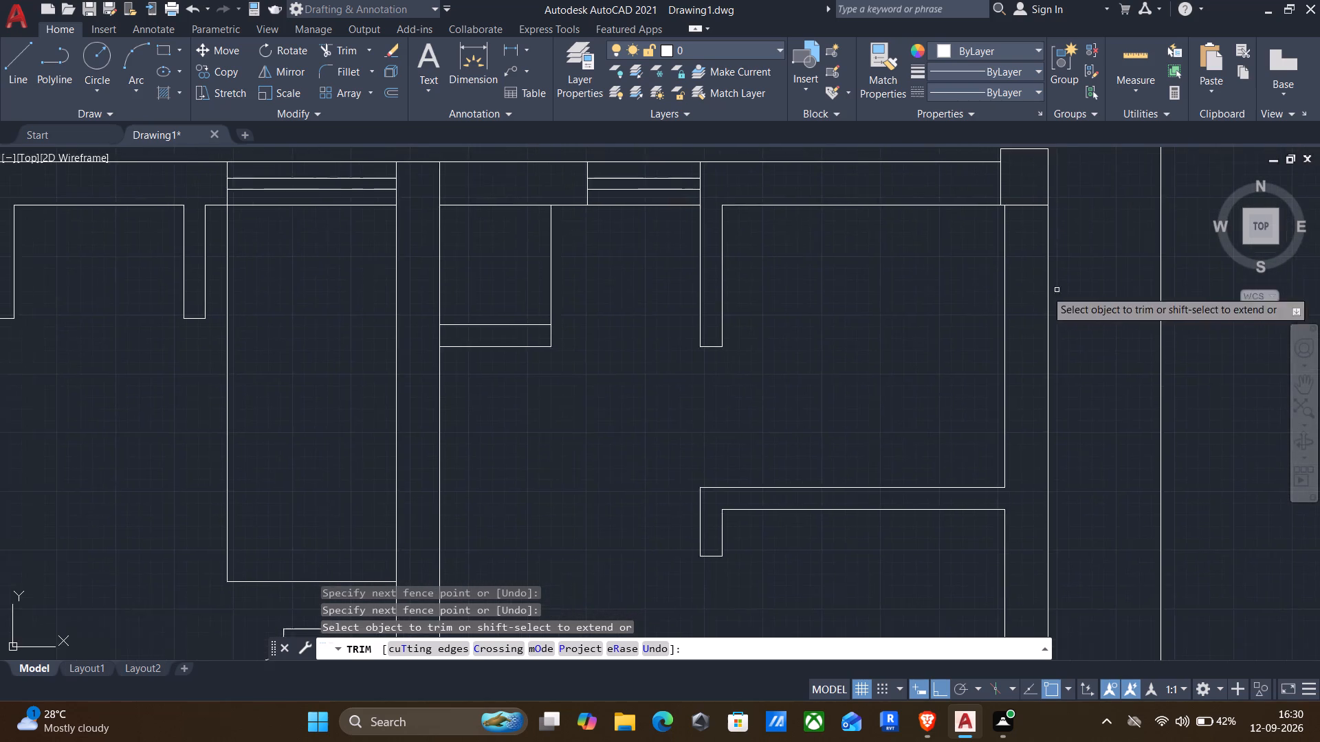
scroll(965, 332, "down", 3)
scroll(231, 307, "up", 3)
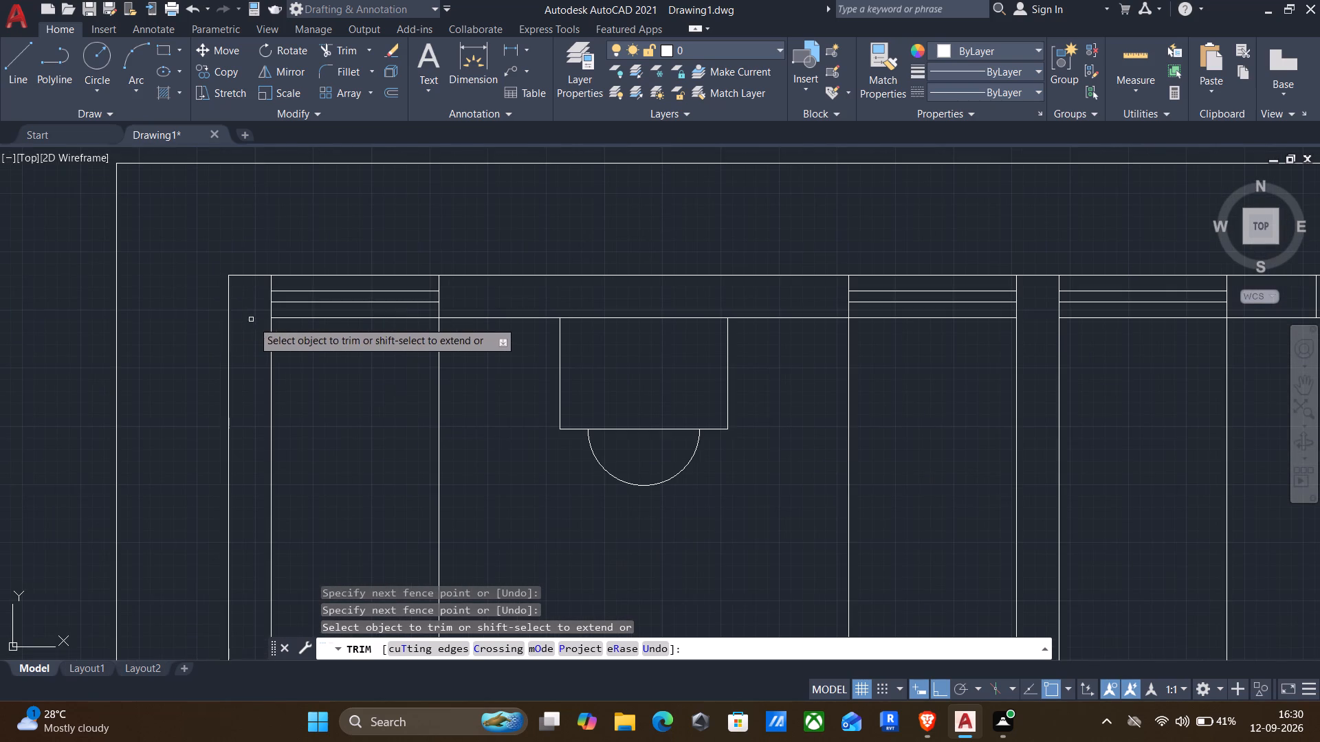
scroll(257, 327, "down", 2)
middle_click_drag(690, 426, 715, 420)
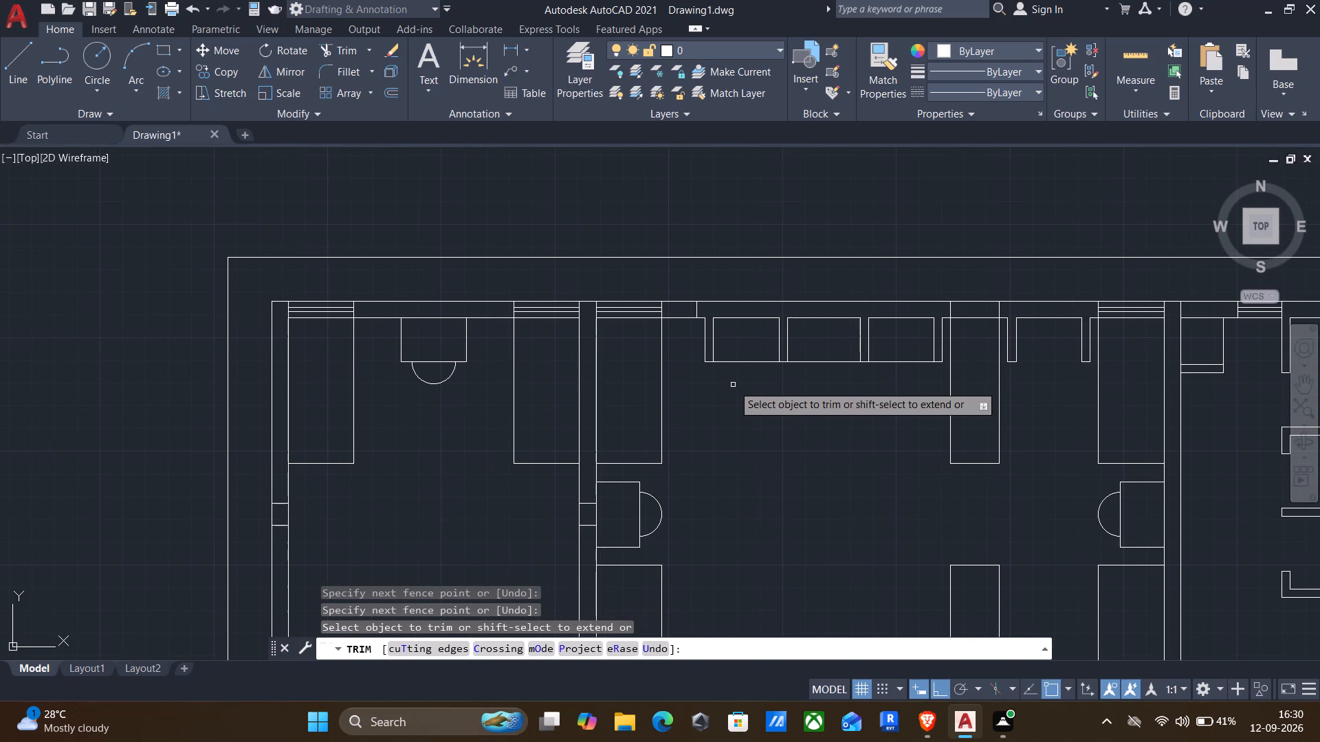
key("Escape")
Copy the northeast corner column by its southeast corner to the upper wall's junction with the nearest full-height partition wall.
middle_click_drag(830, 480, 863, 291)
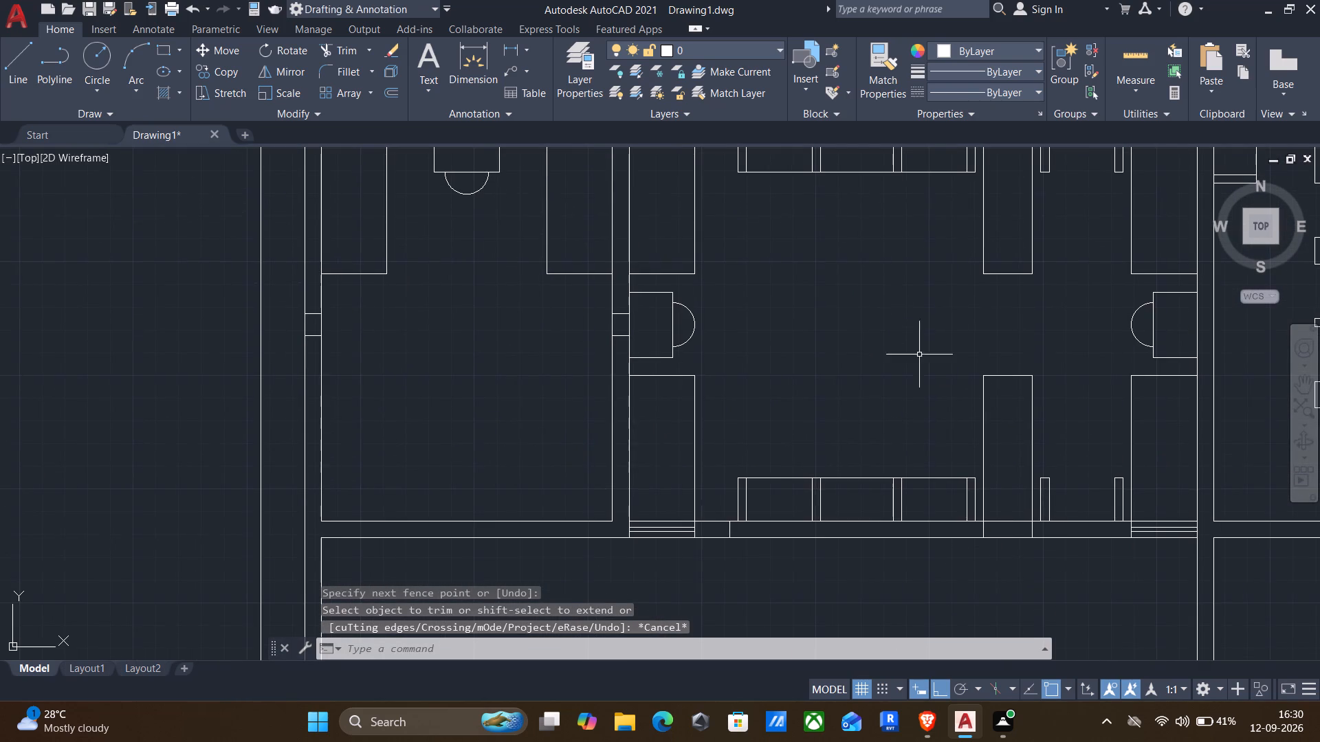
scroll(922, 361, "down", 1)
middle_click_drag(987, 360, 879, 401)
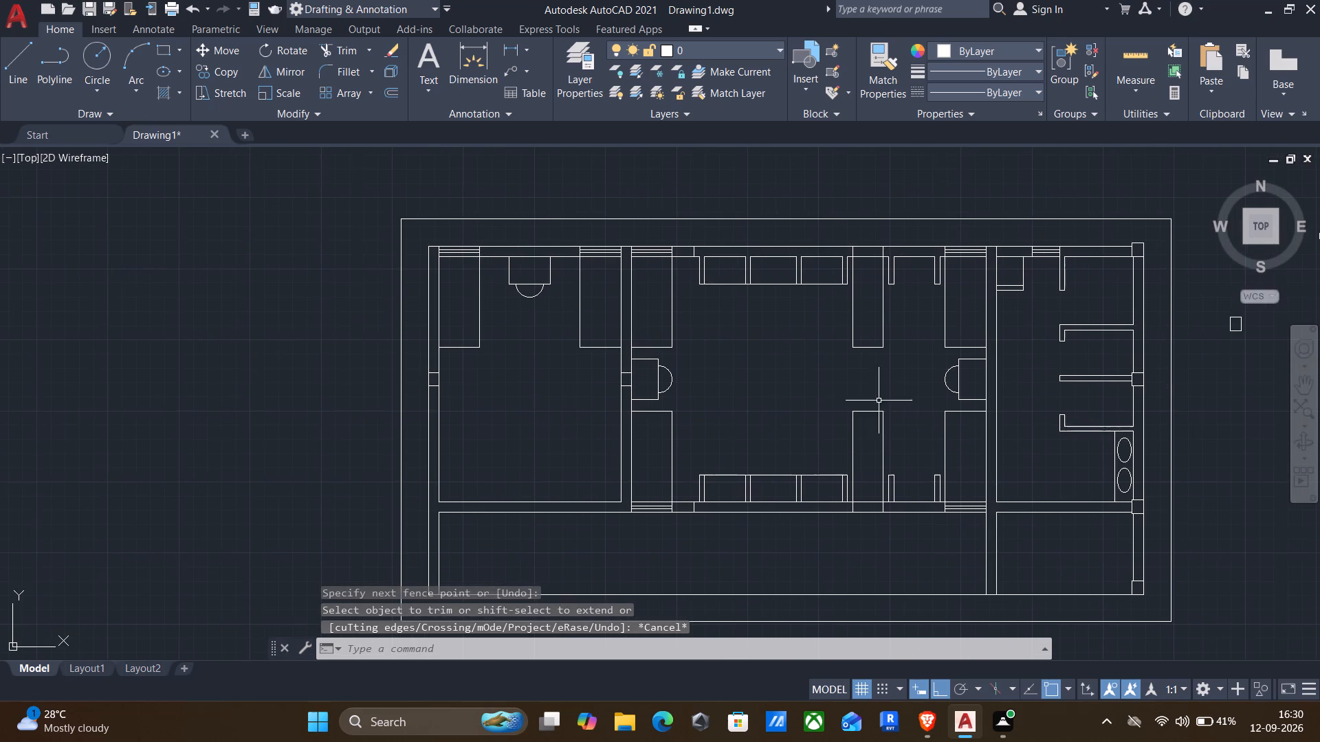
middle_click_drag(903, 420, 830, 434)
middle_click_drag(935, 434, 866, 449)
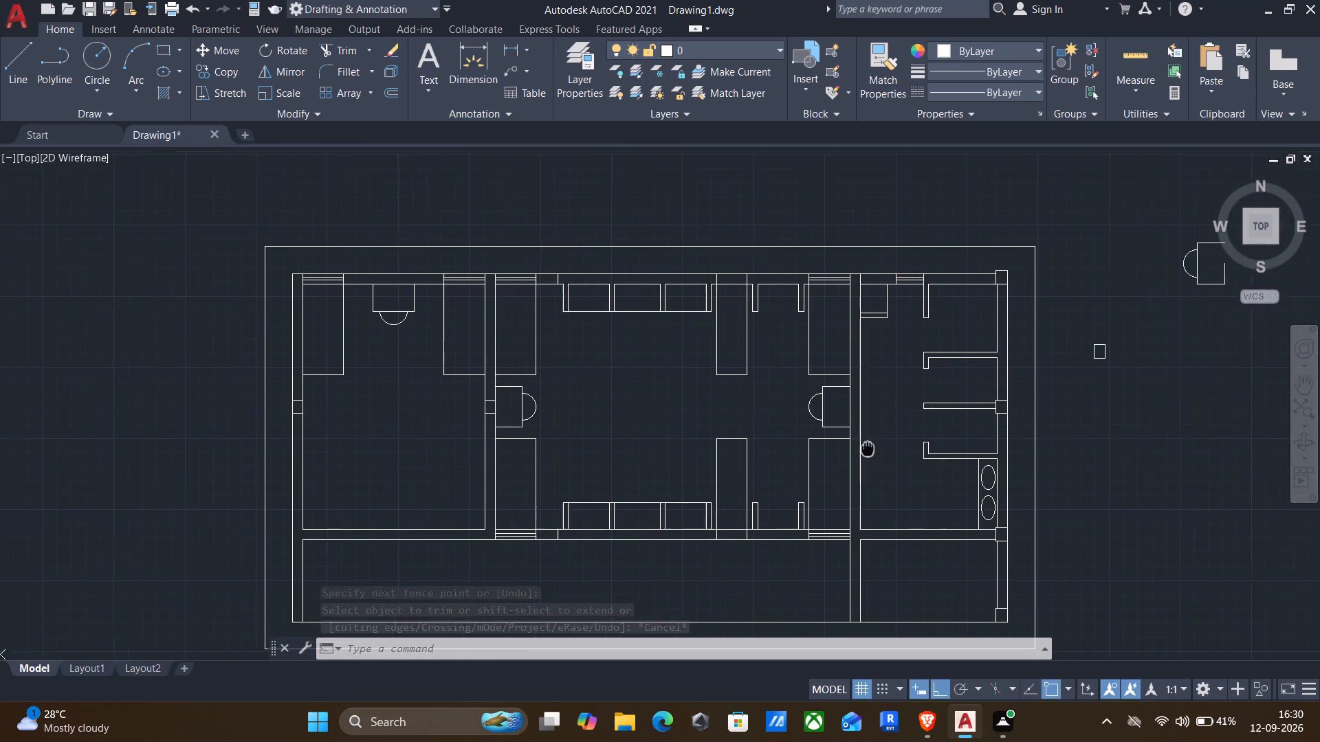
middle_click_drag(866, 449, 864, 449)
scroll(961, 286, "up", 2)
left_click(975, 227)
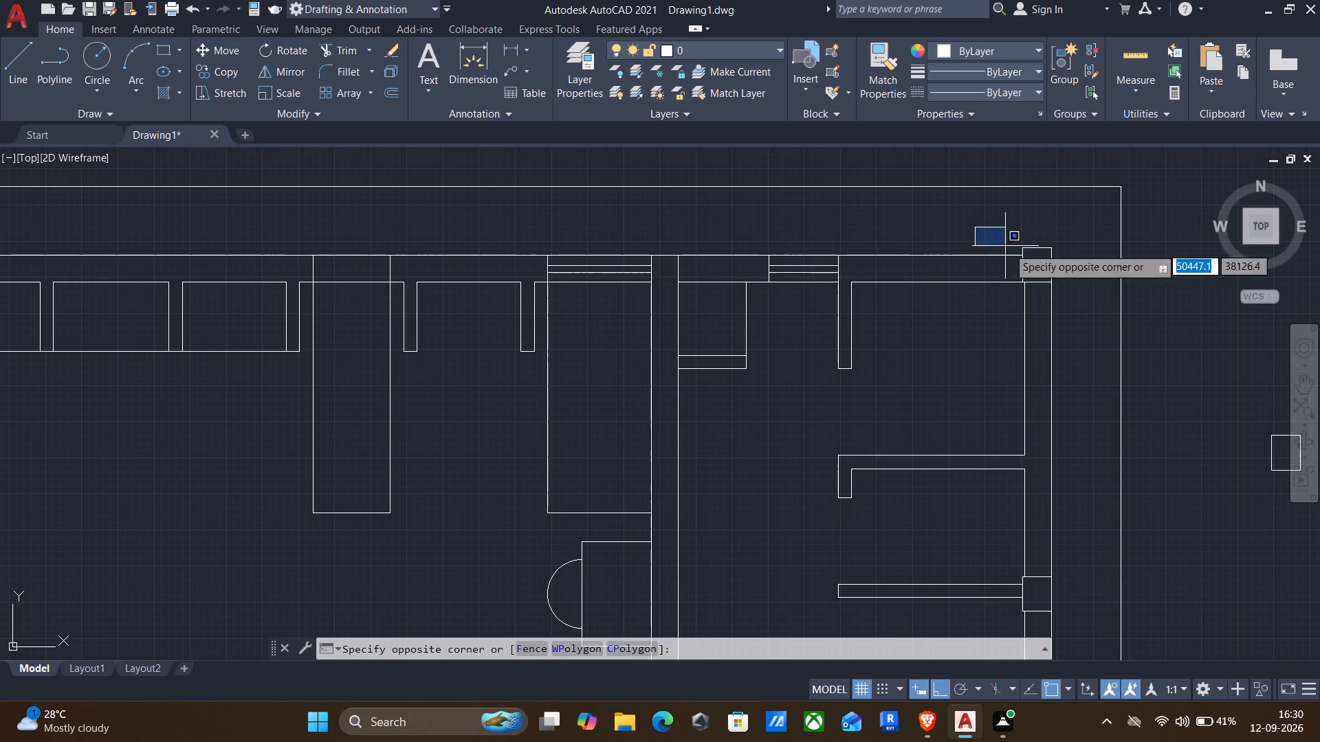
left_click(1079, 318)
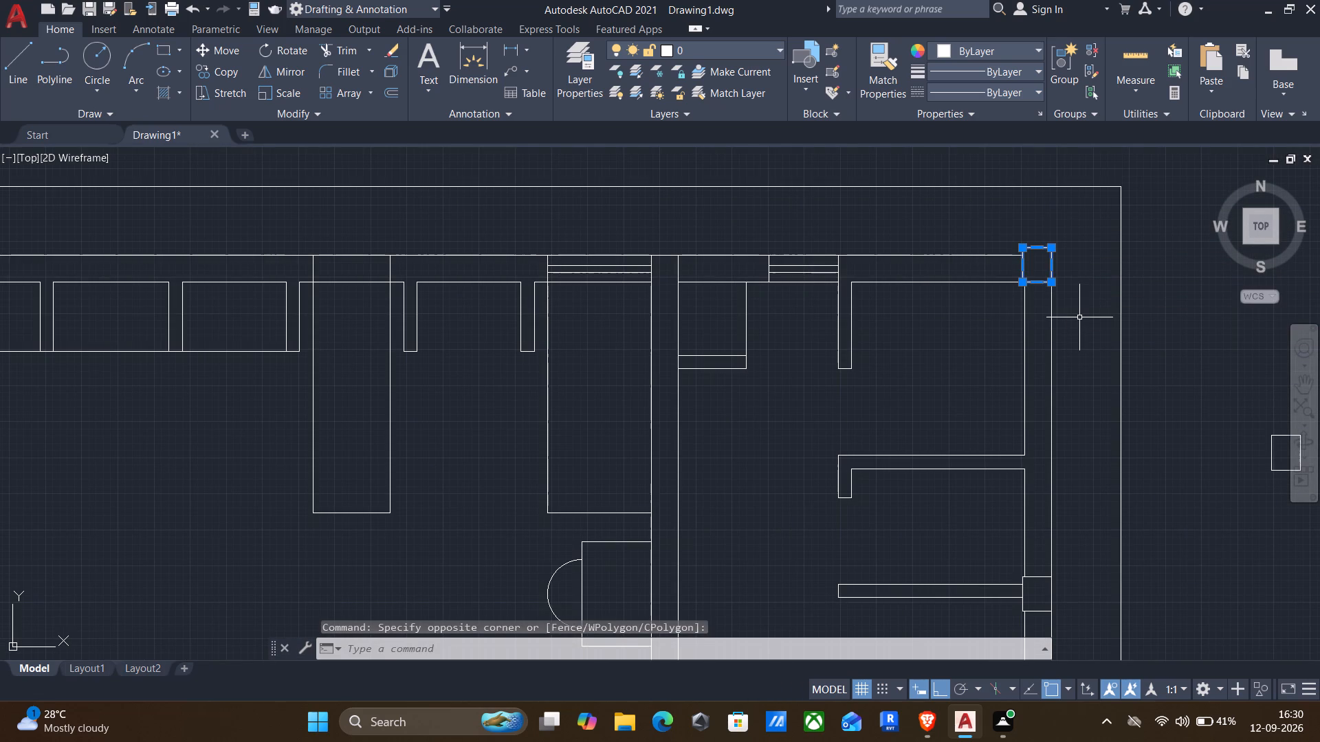
type("cp")
key("Return")
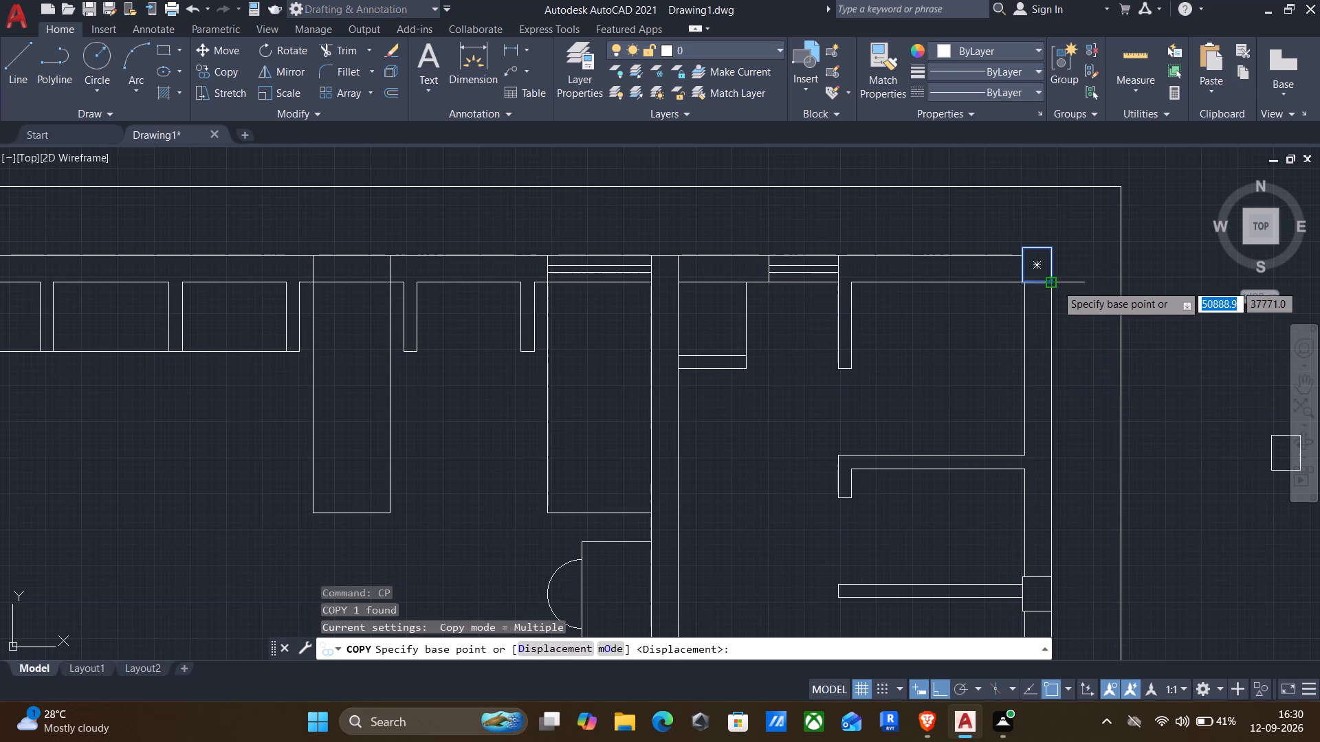
left_click(1055, 284)
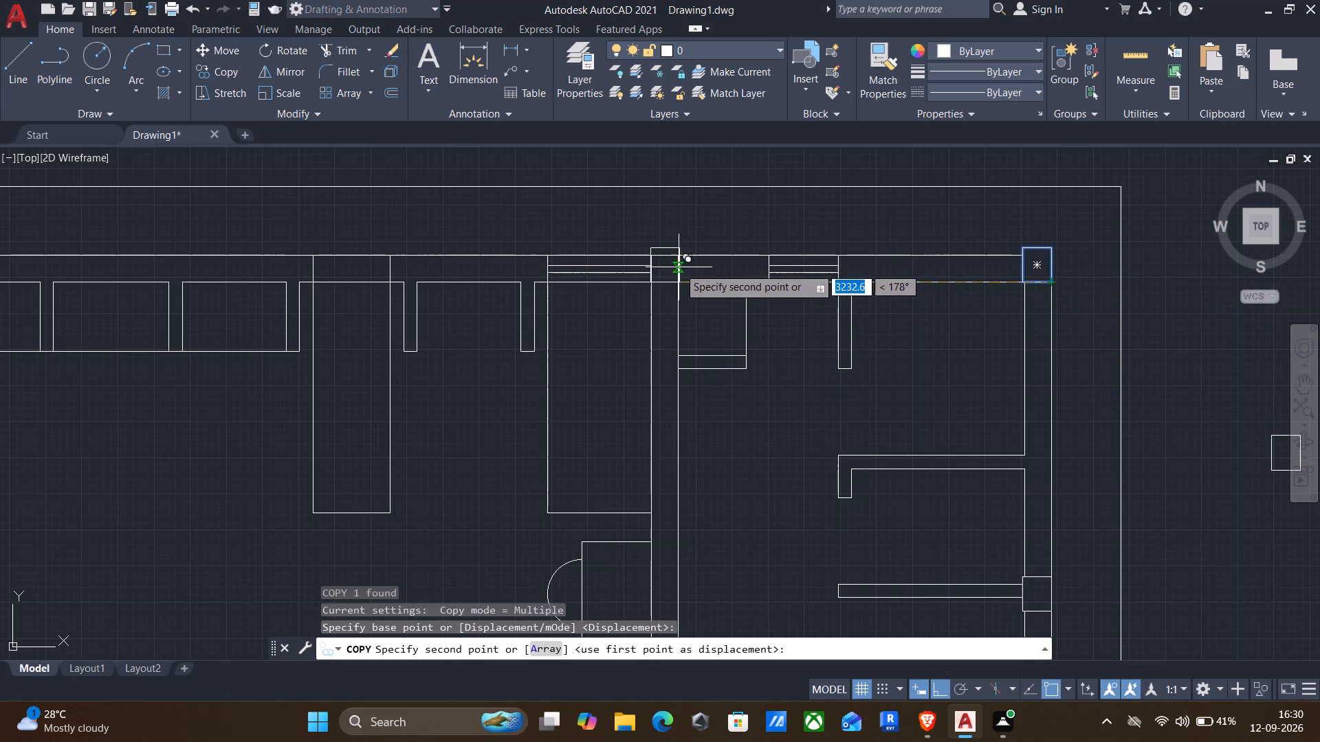
left_click(678, 284)
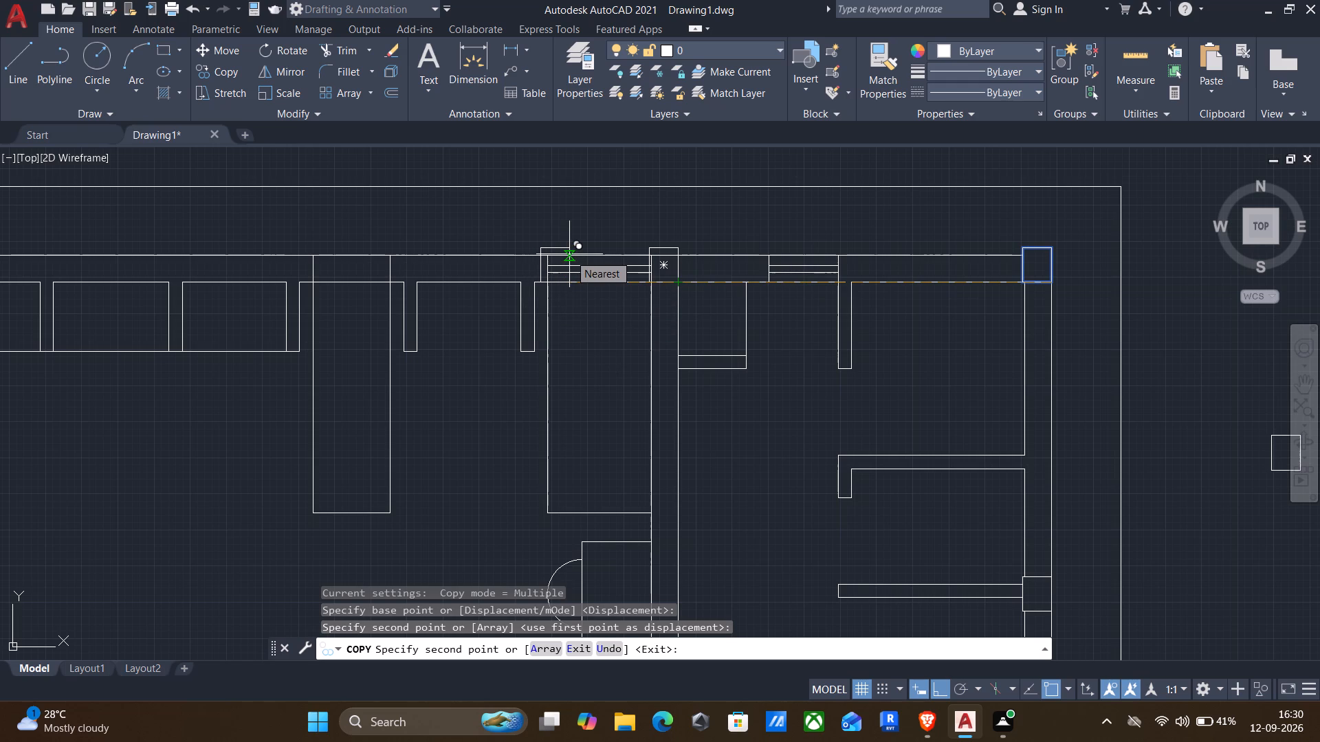
Place another copy of the column at the building's northwest corner, with its southeast corner on the walls' inner corner.
middle_click_drag(569, 260, 933, 307)
middle_click_drag(633, 337, 943, 353)
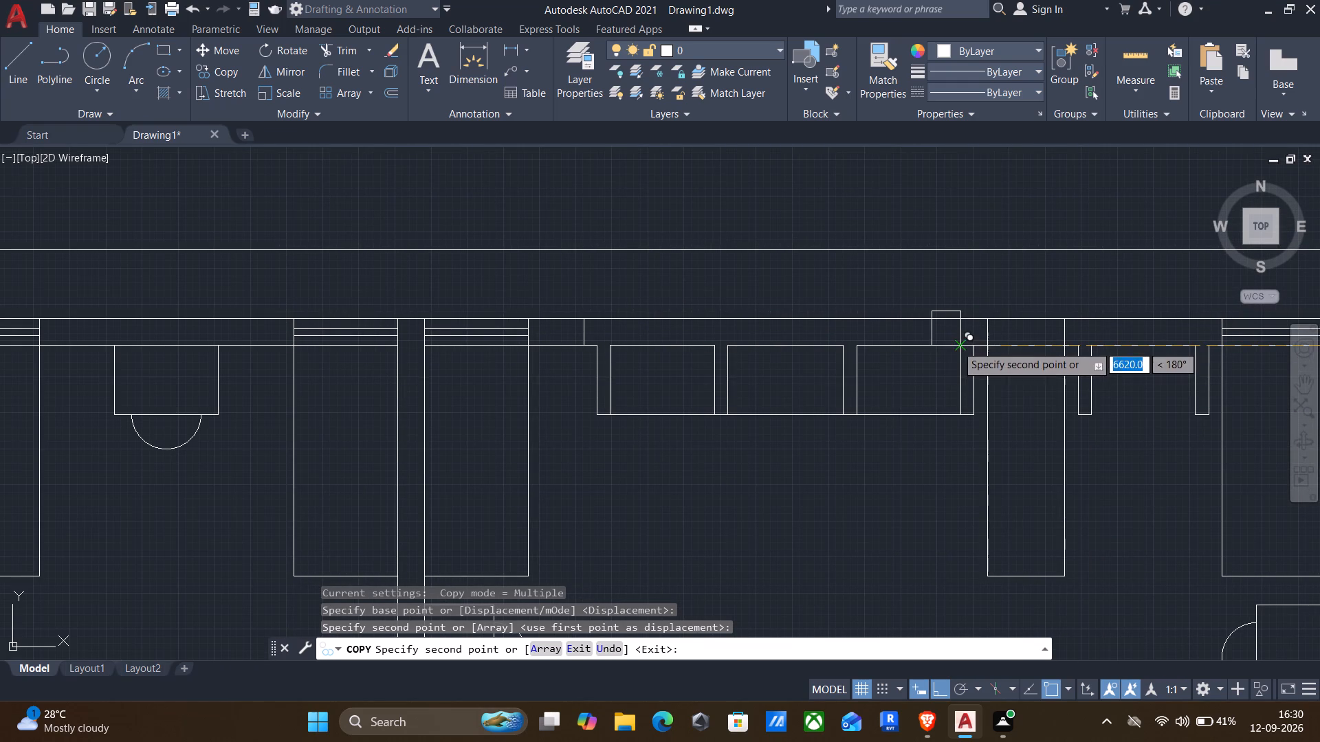
middle_click_drag(681, 369, 1134, 372)
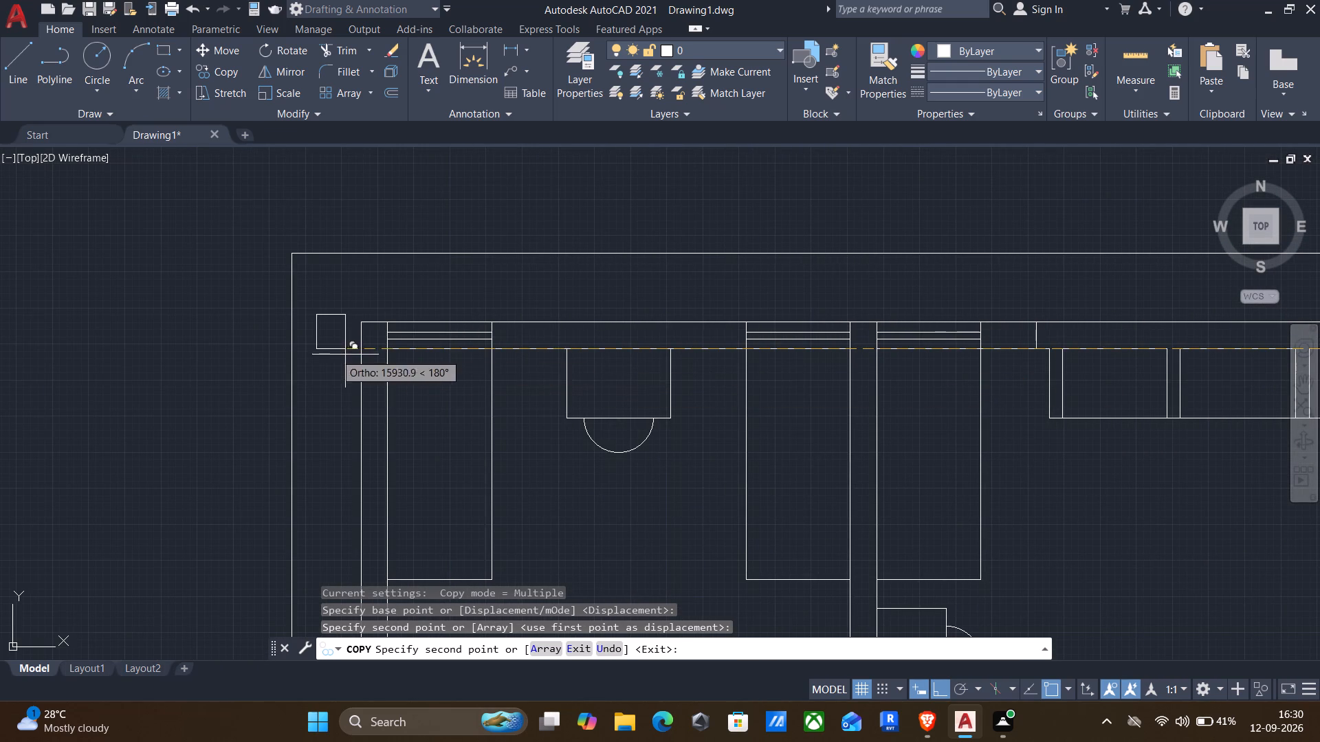
left_click(391, 350)
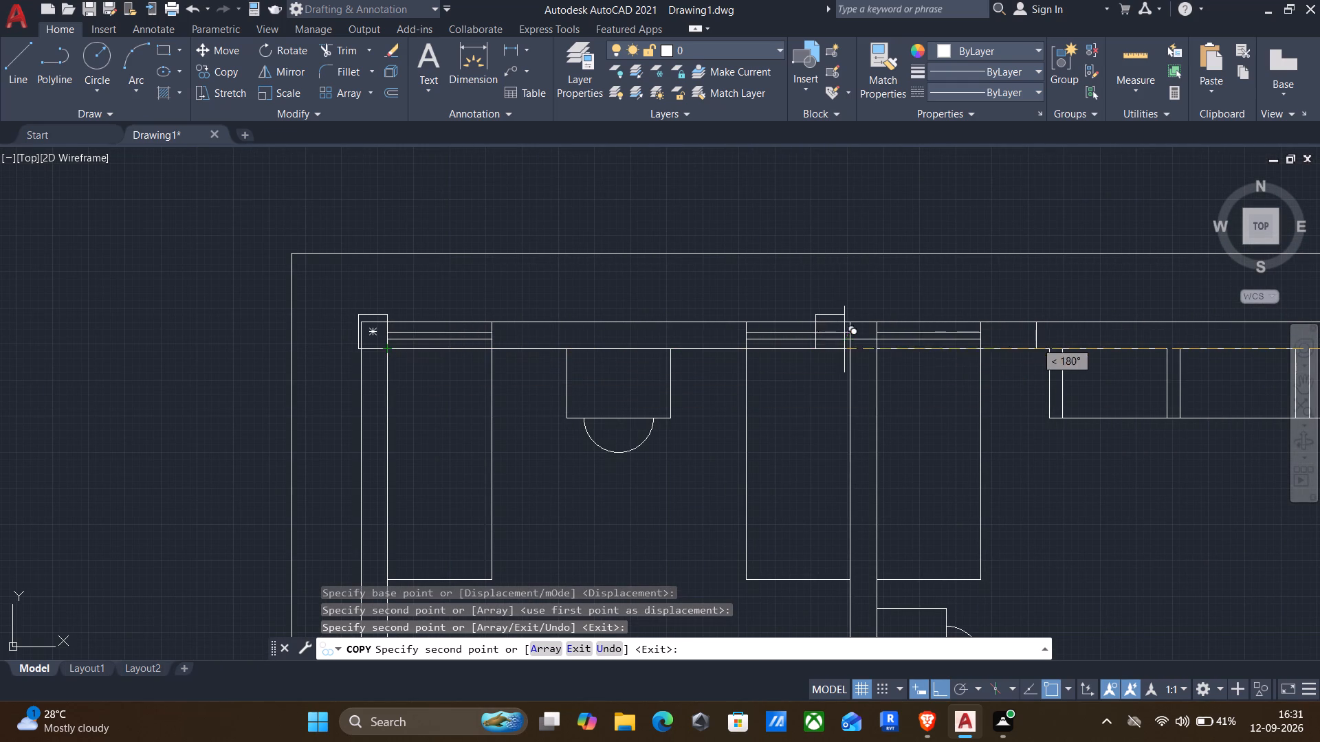
Place a column copy at the upper wall's junction with the western partition wall, southeast corner on the wall corner, and end Copy.
middle_click_drag(844, 344, 758, 360)
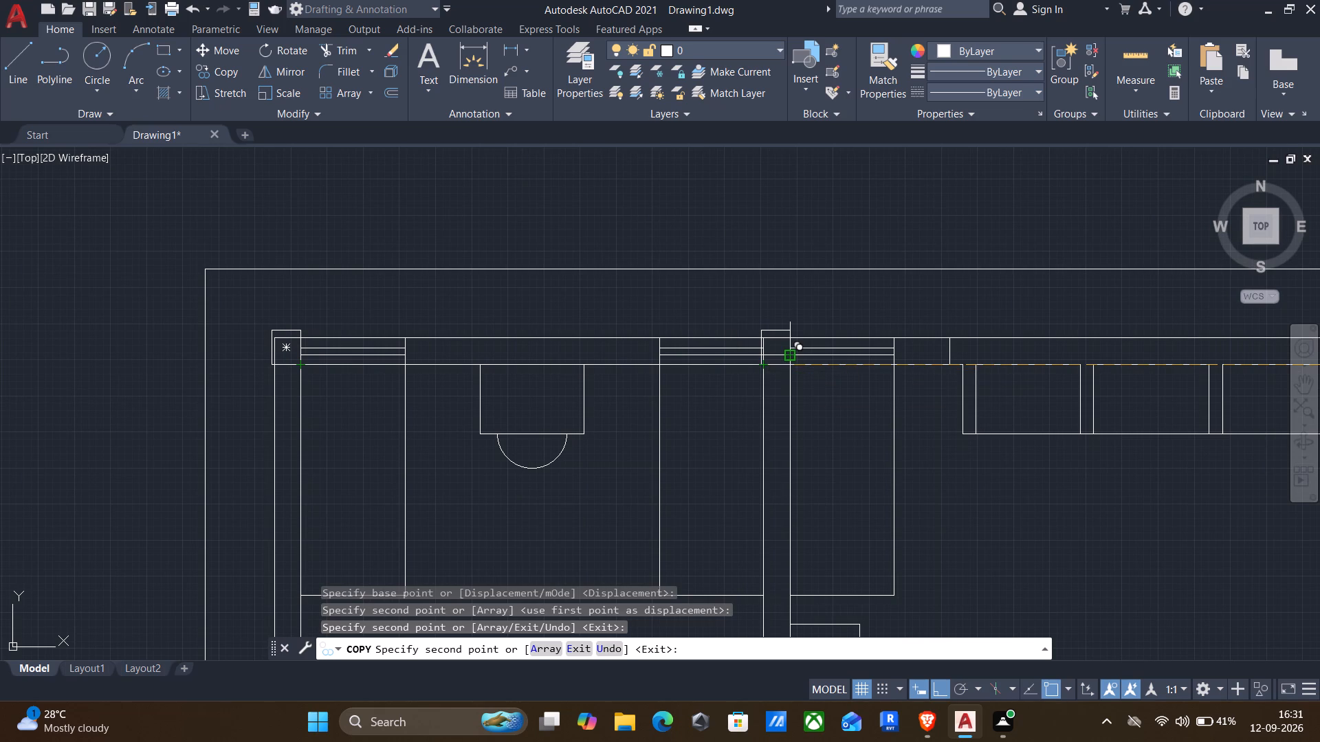
left_click(792, 370)
key("Escape")
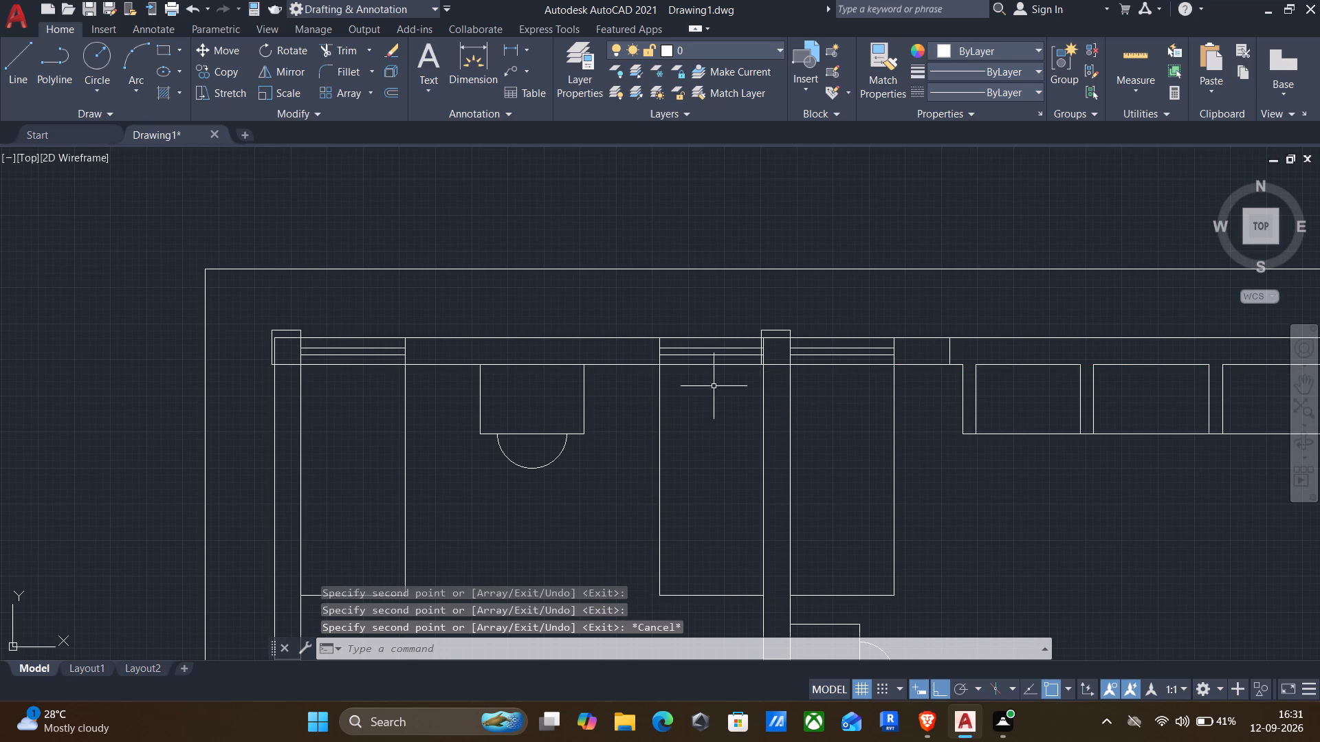
Move the northwest corner column 20 units east so its southwest corner lies on the west wall's outer line.
left_click(288, 330)
key("m")
key("Return")
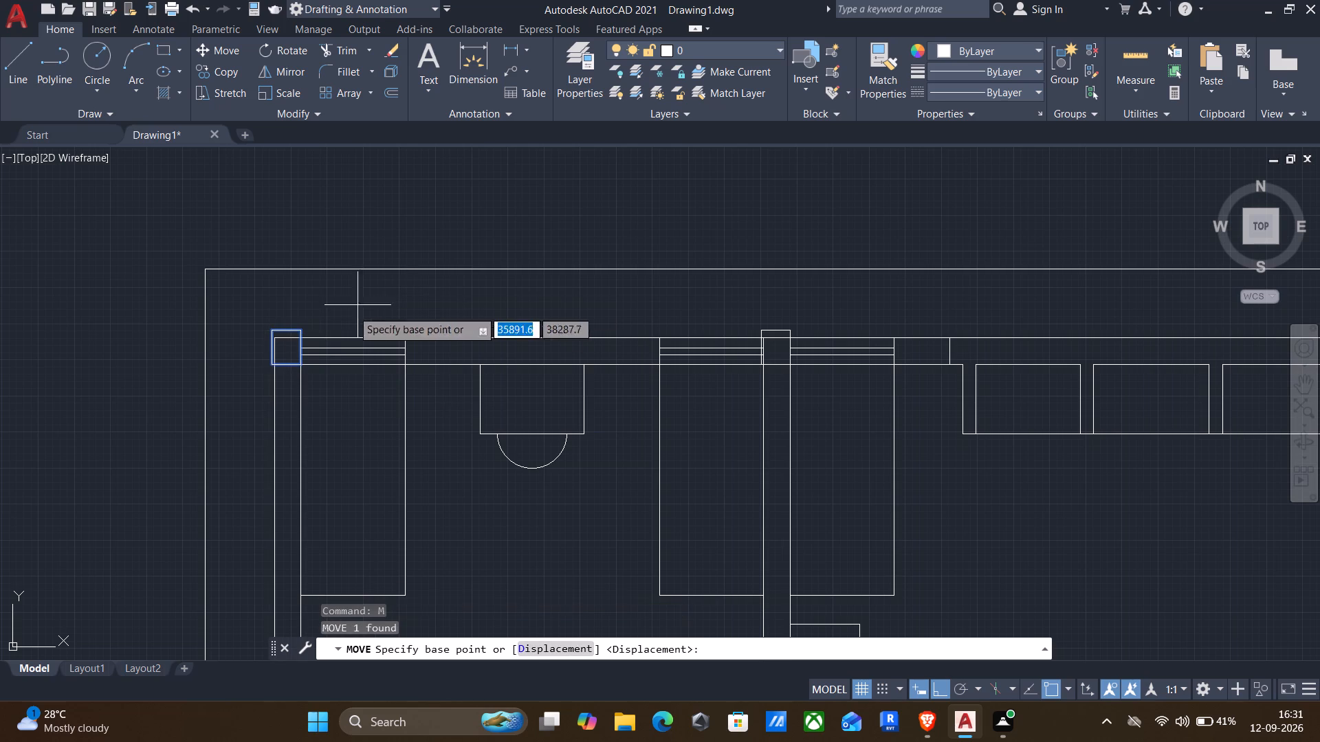
scroll(259, 401, "up", 3)
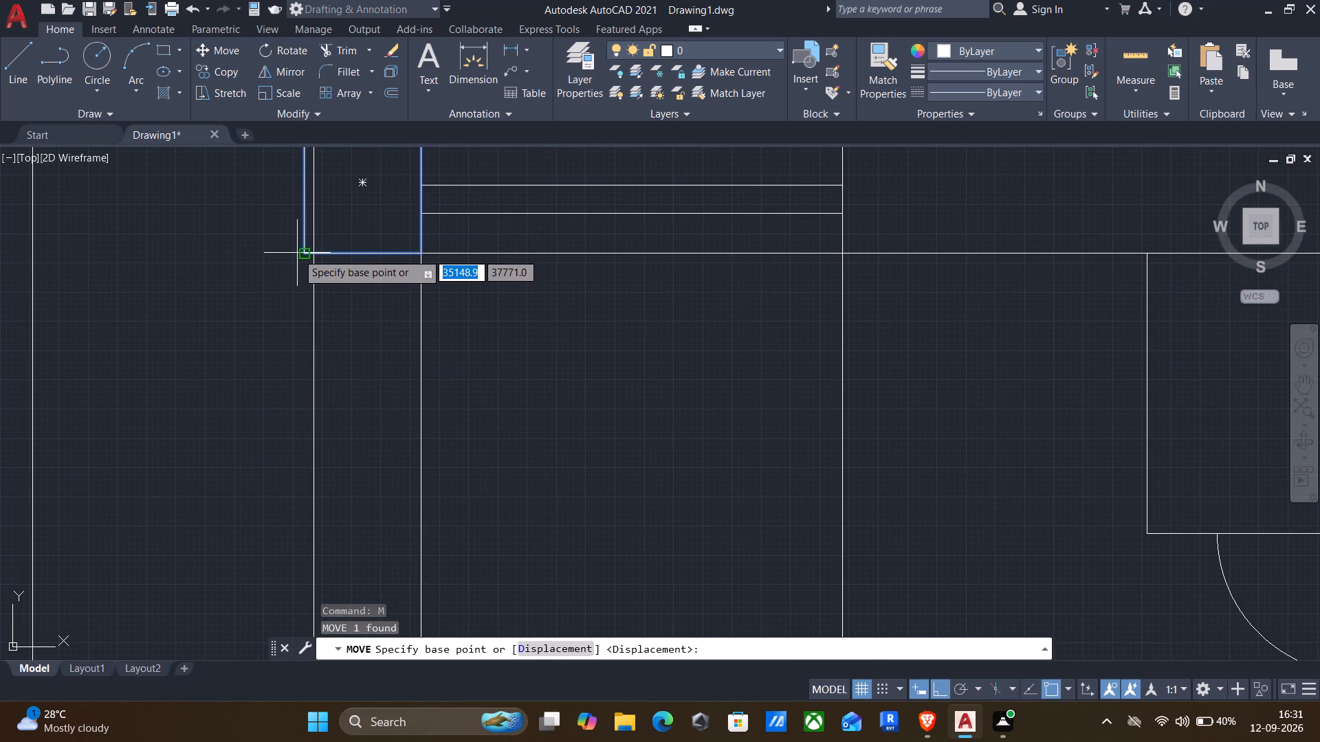
left_click(307, 256)
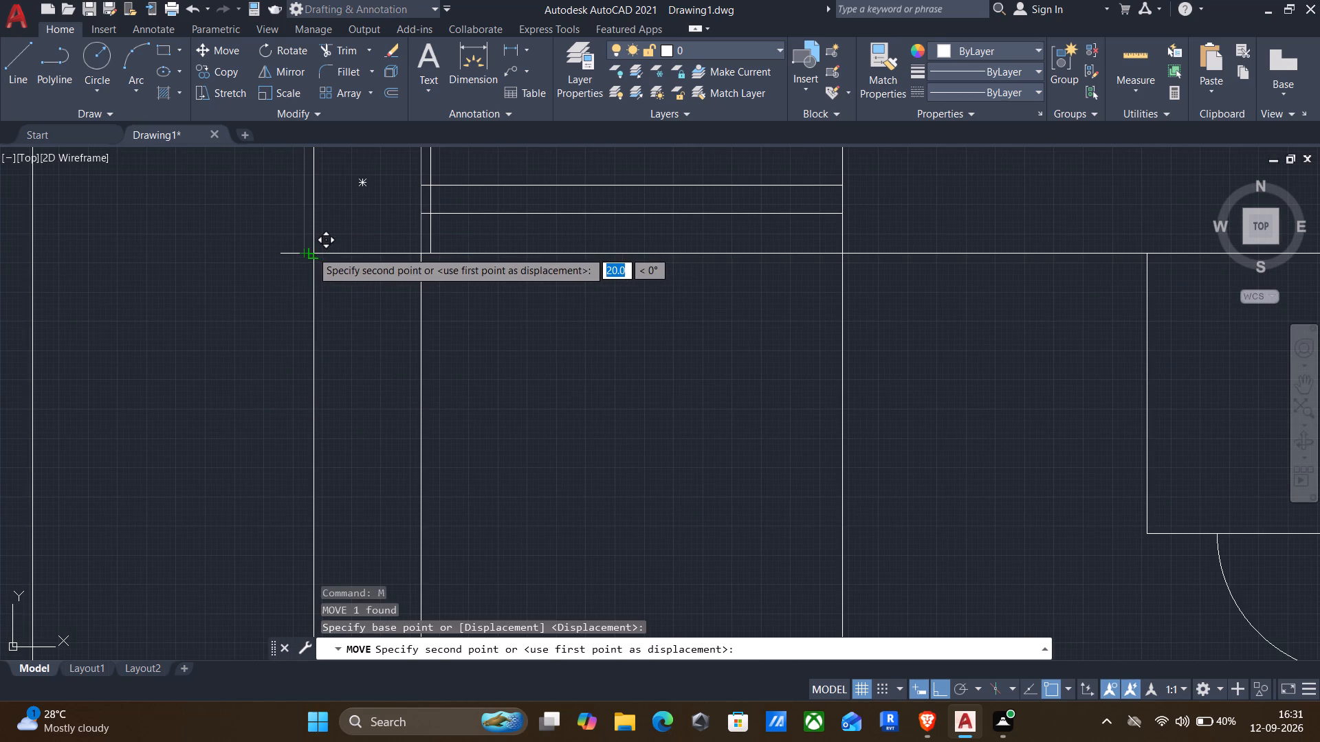
left_click(313, 251)
Trim the outer wall line, the west wall's inner line and the window line ends inside the northwest corner column.
scroll(377, 276, "down", 2)
middle_click_drag(475, 337, 461, 340)
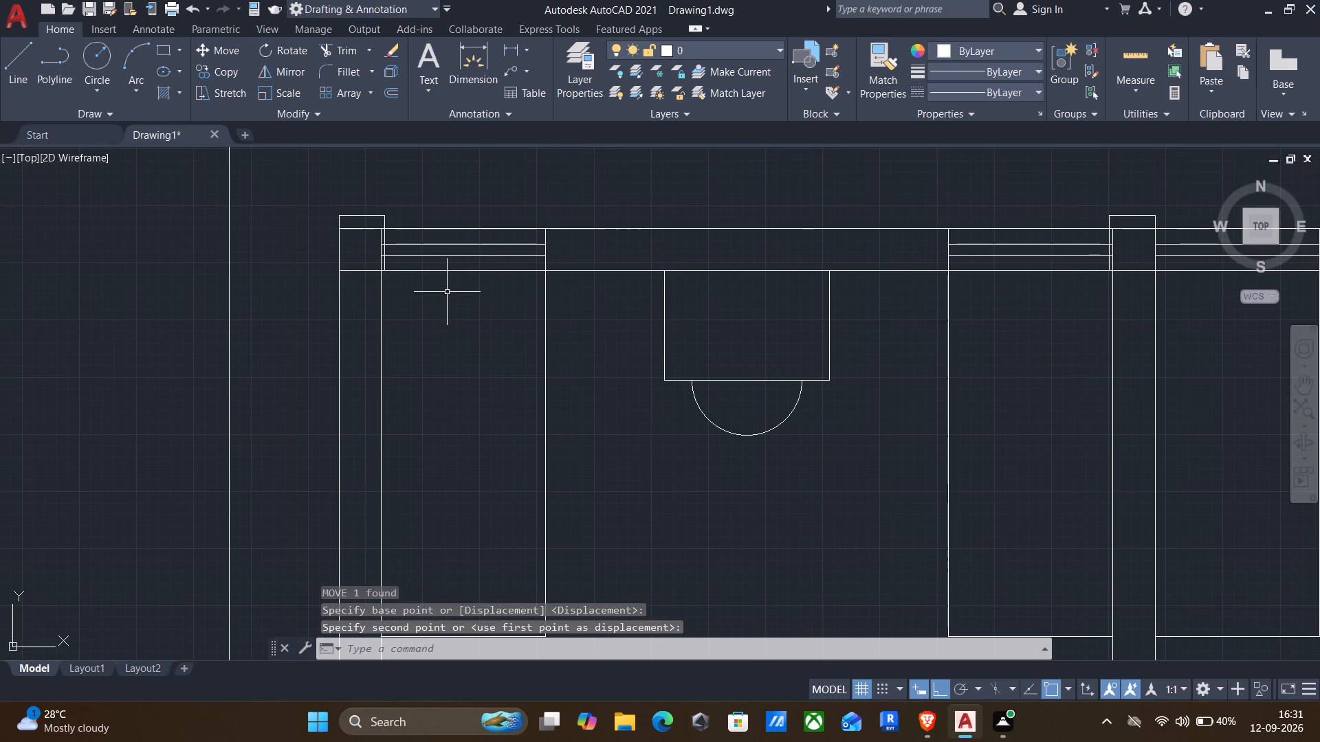
key("t")
key("r")
key("Return")
scroll(366, 240, "up", 2)
left_click_drag(364, 196, 396, 249)
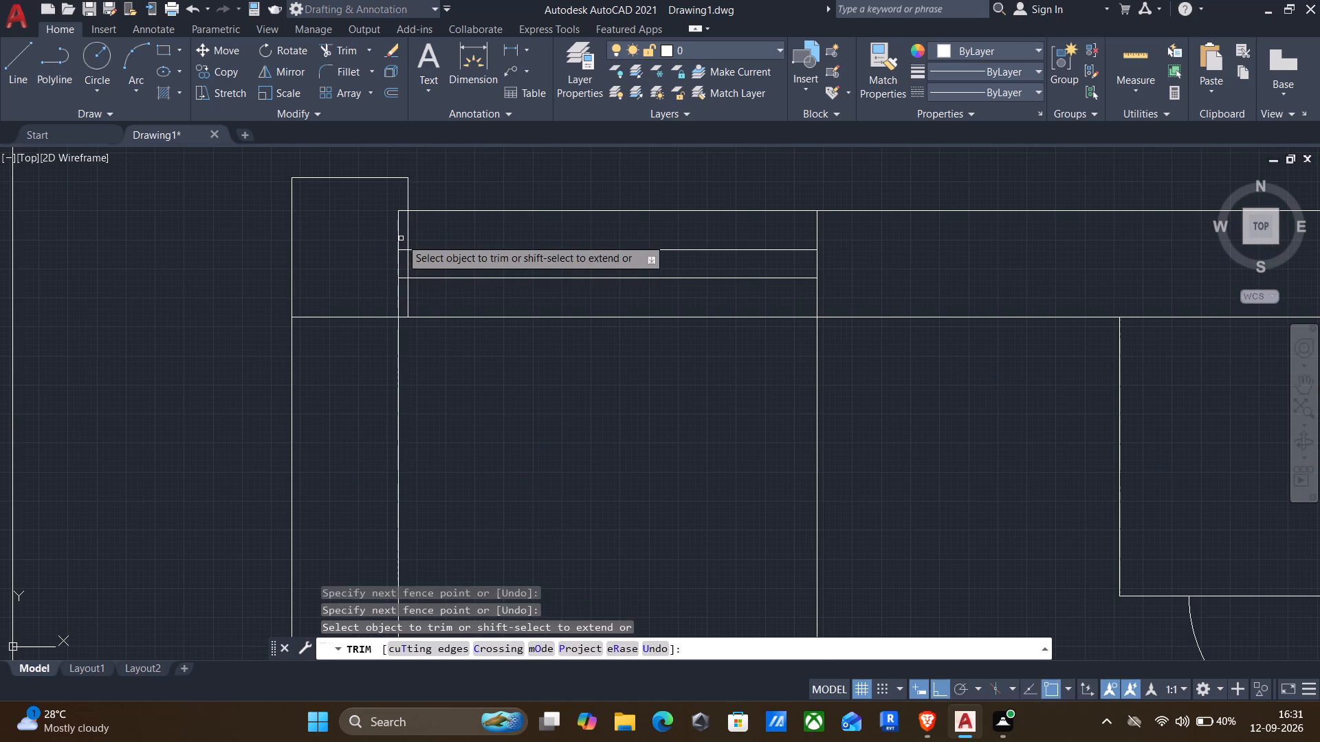
left_click_drag(401, 237, 388, 221)
left_click(404, 212)
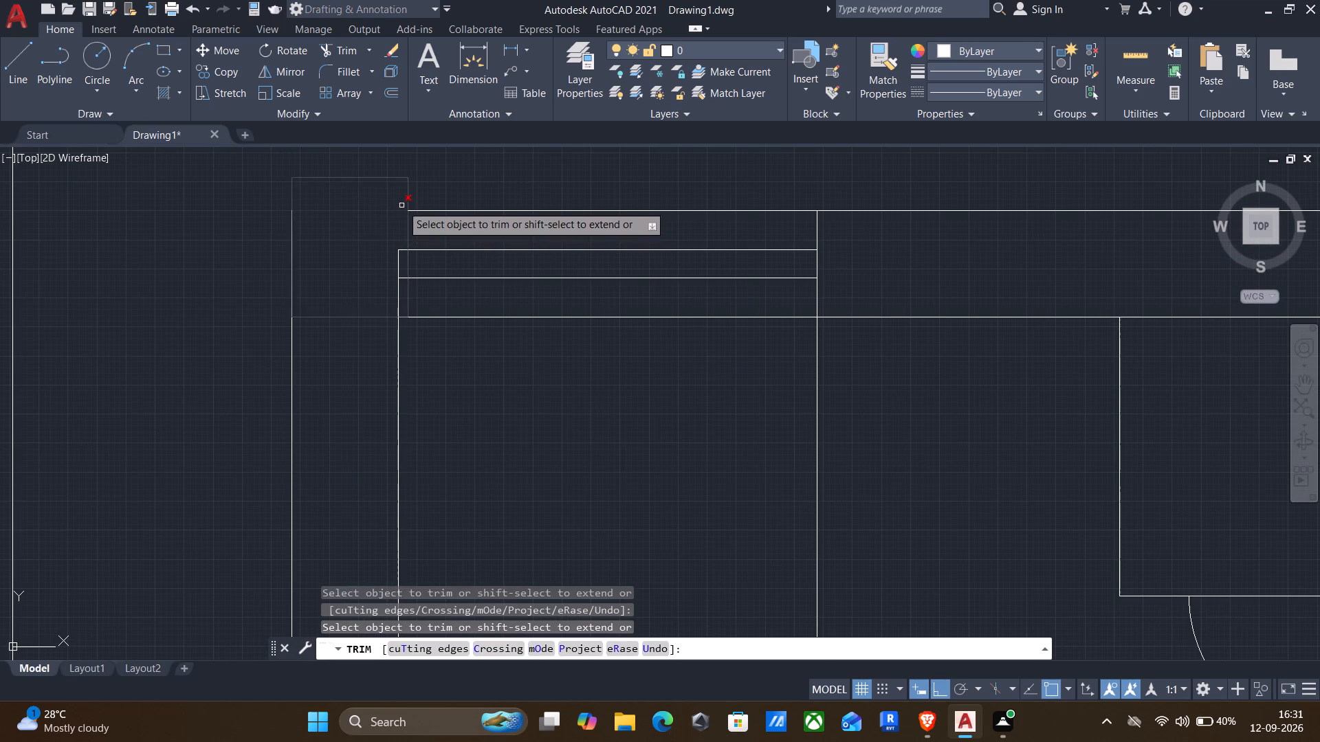
scroll(399, 205, "up", 1)
scroll(393, 328, "up", 2)
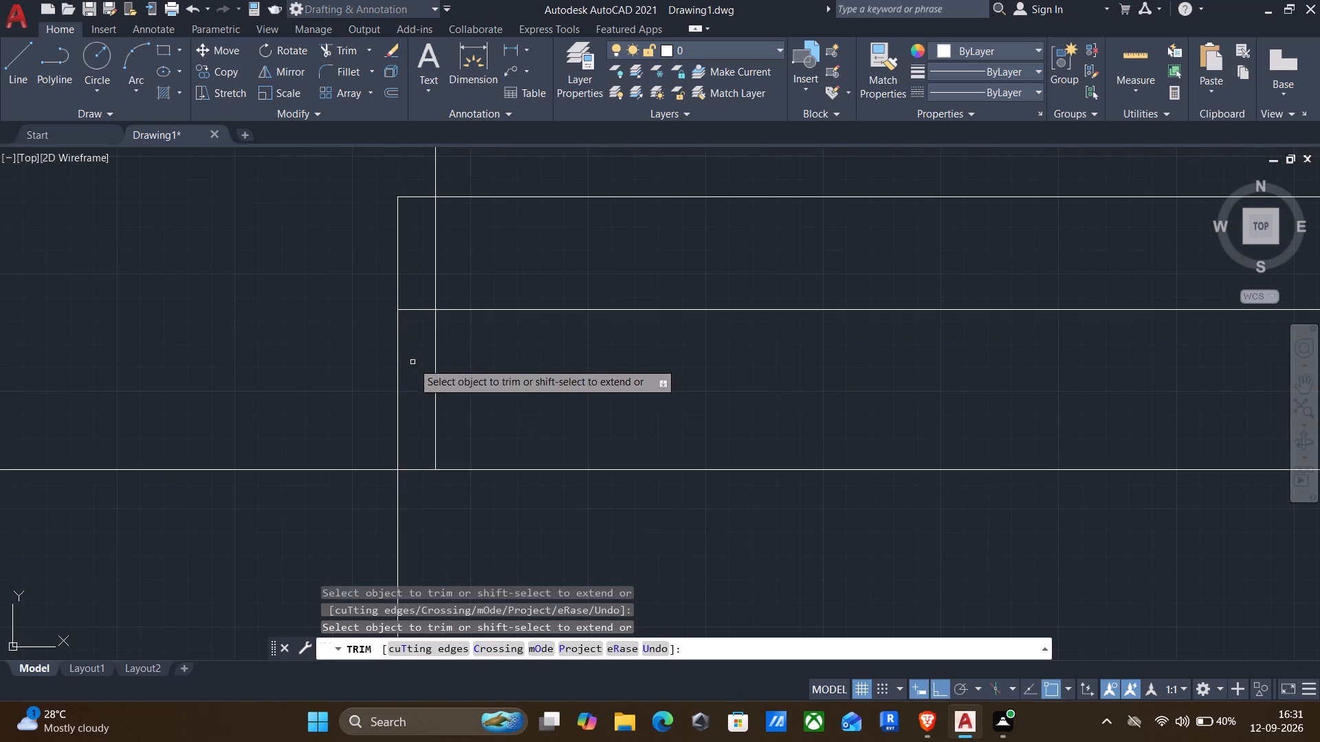
left_click_drag(413, 367, 408, 333)
Trim the window line ends, the partition line and the upper wall's outer line inside the column at the western partition.
scroll(408, 333, "down", 2)
scroll(487, 359, "down", 1)
scroll(674, 363, "down", 2)
middle_click_drag(796, 431, 581, 447)
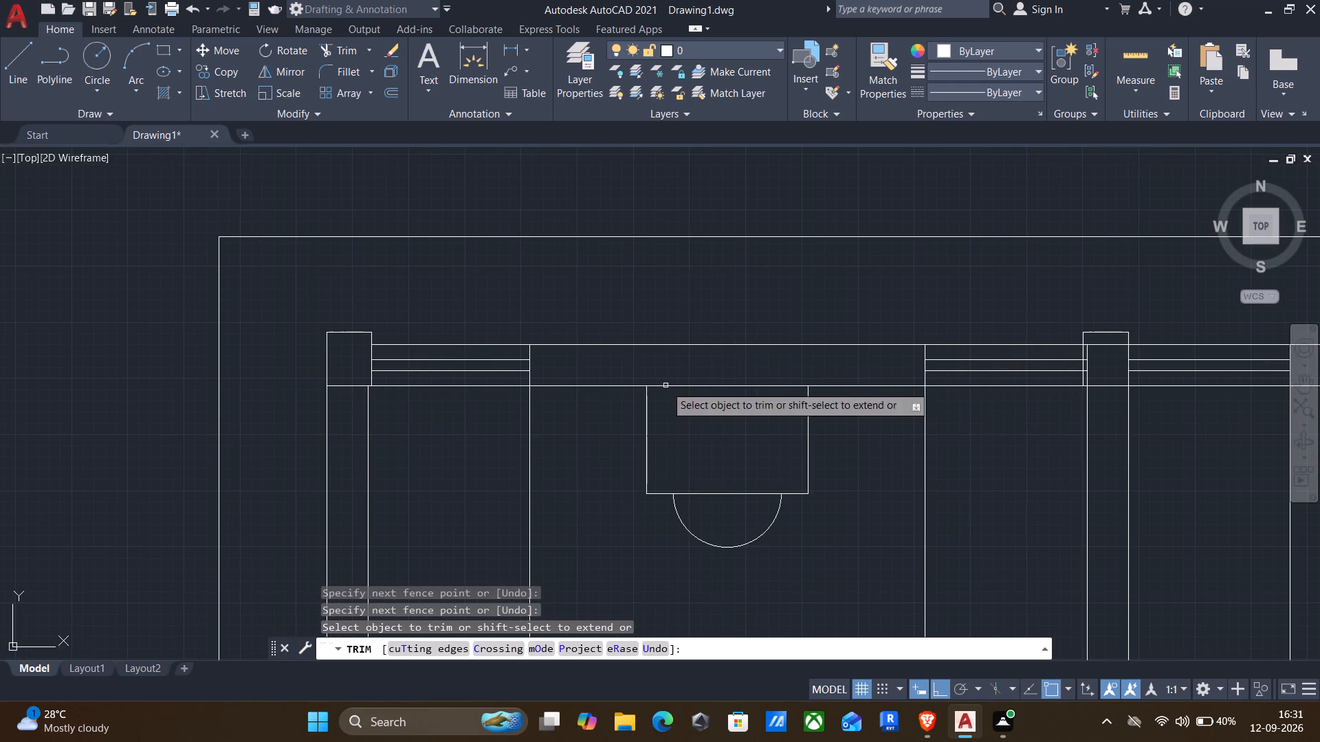
scroll(987, 432, "up", 2)
middle_click_drag(994, 432, 344, 508)
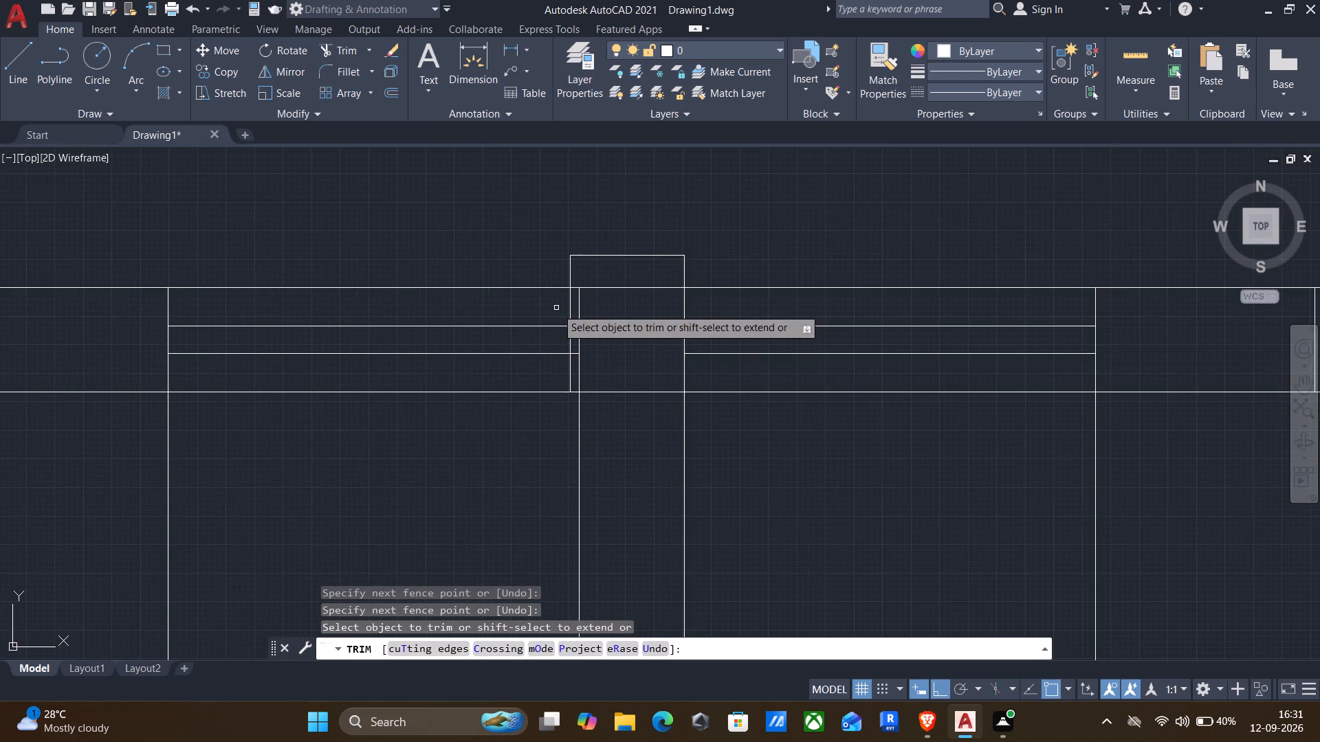
scroll(559, 311, "up", 2)
left_click_drag(593, 315, 597, 438)
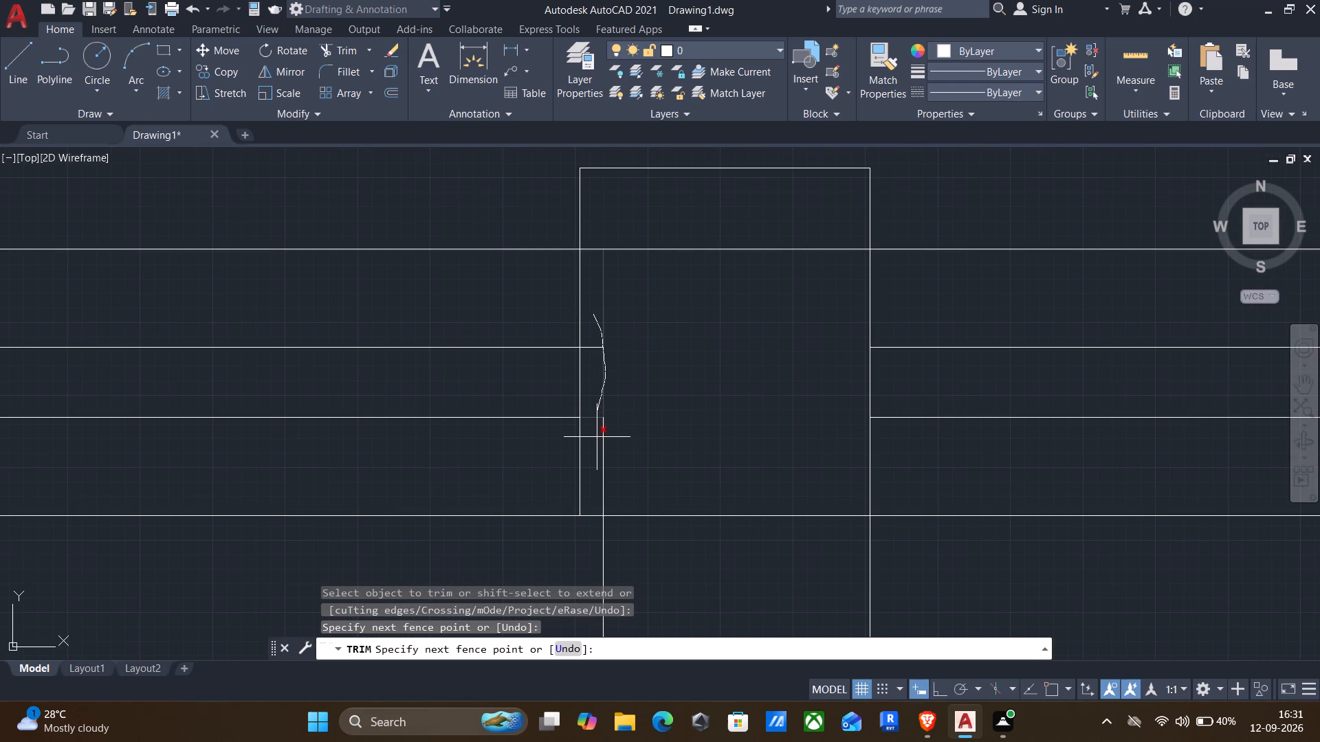
left_click_drag(597, 438, 595, 333)
scroll(599, 331, "down", 2)
scroll(735, 458, "down", 2)
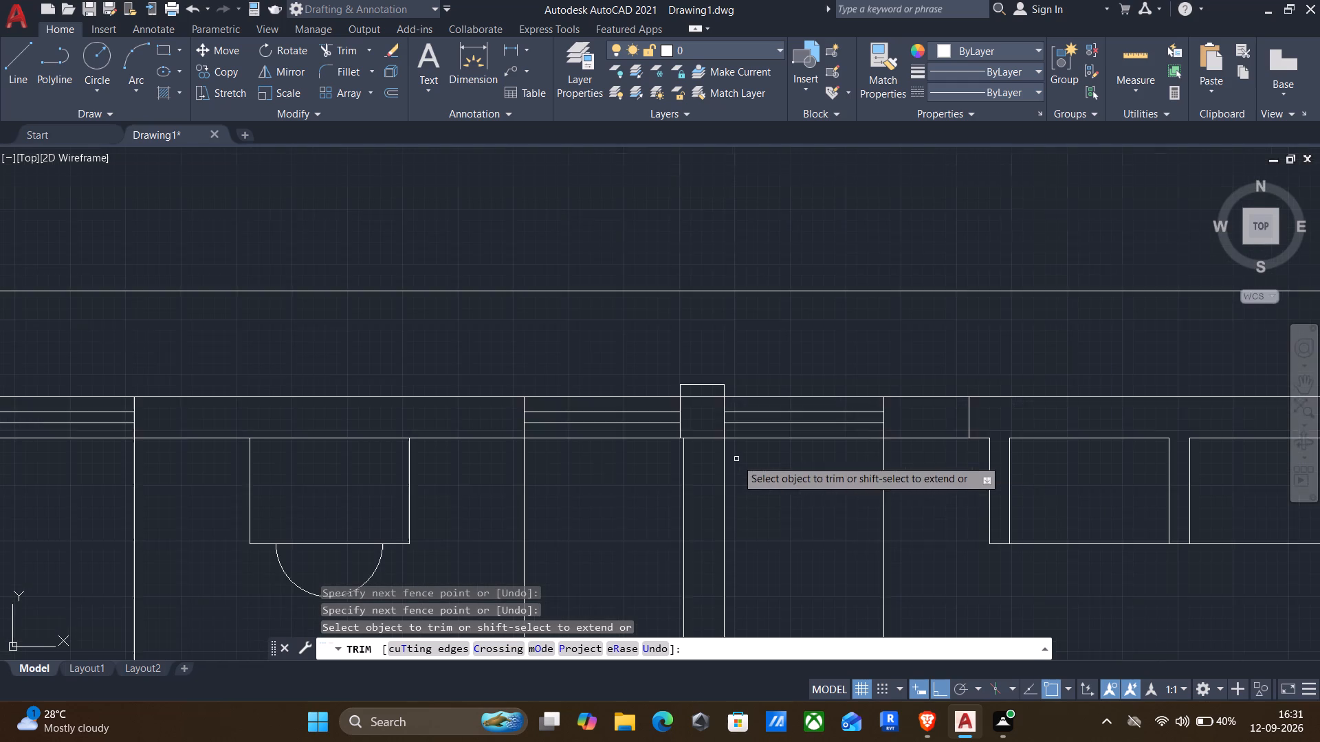
middle_click_drag(806, 490, 745, 497)
scroll(659, 429, "up", 2)
left_click_drag(629, 363, 630, 372)
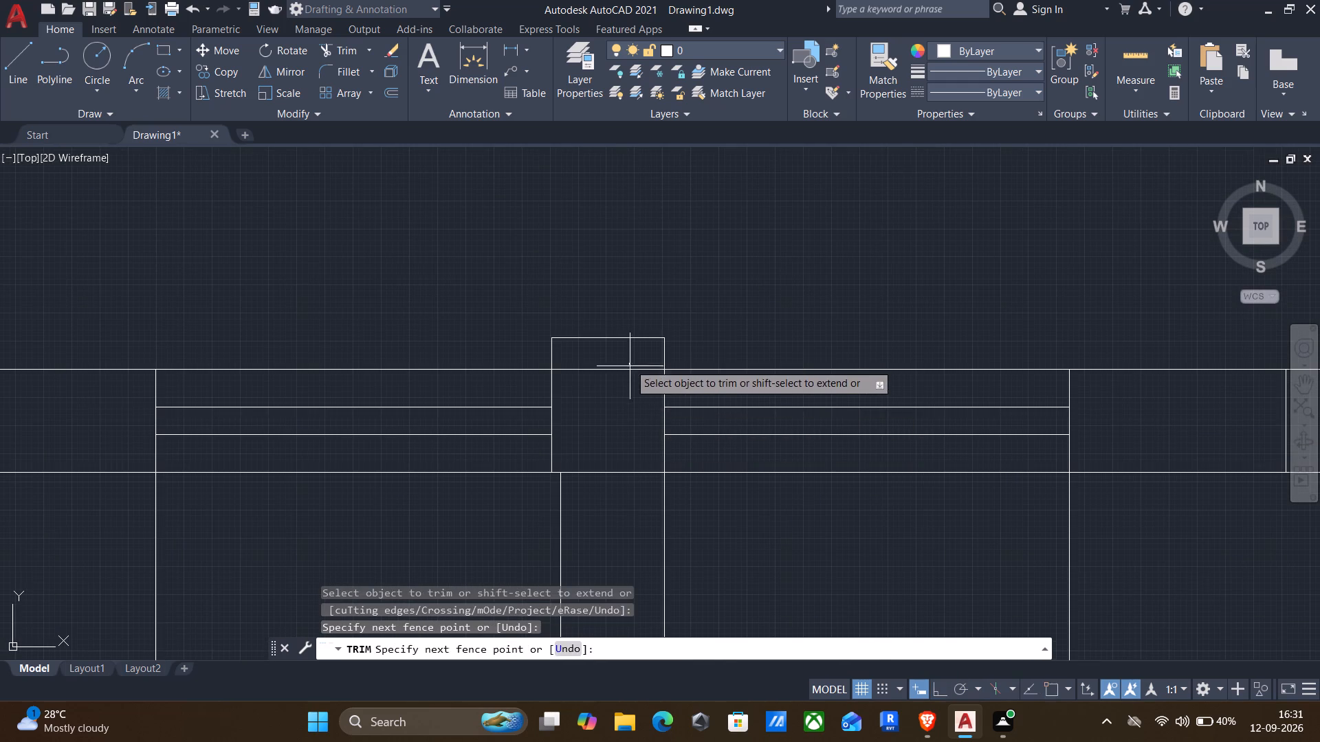
left_click_drag(630, 372, 628, 399)
Trim the outer wall, window and partition lines inside the upper wall column at the eastern full-height partition, and end Trim.
scroll(627, 402, "down", 3)
middle_click_drag(978, 590, 538, 407)
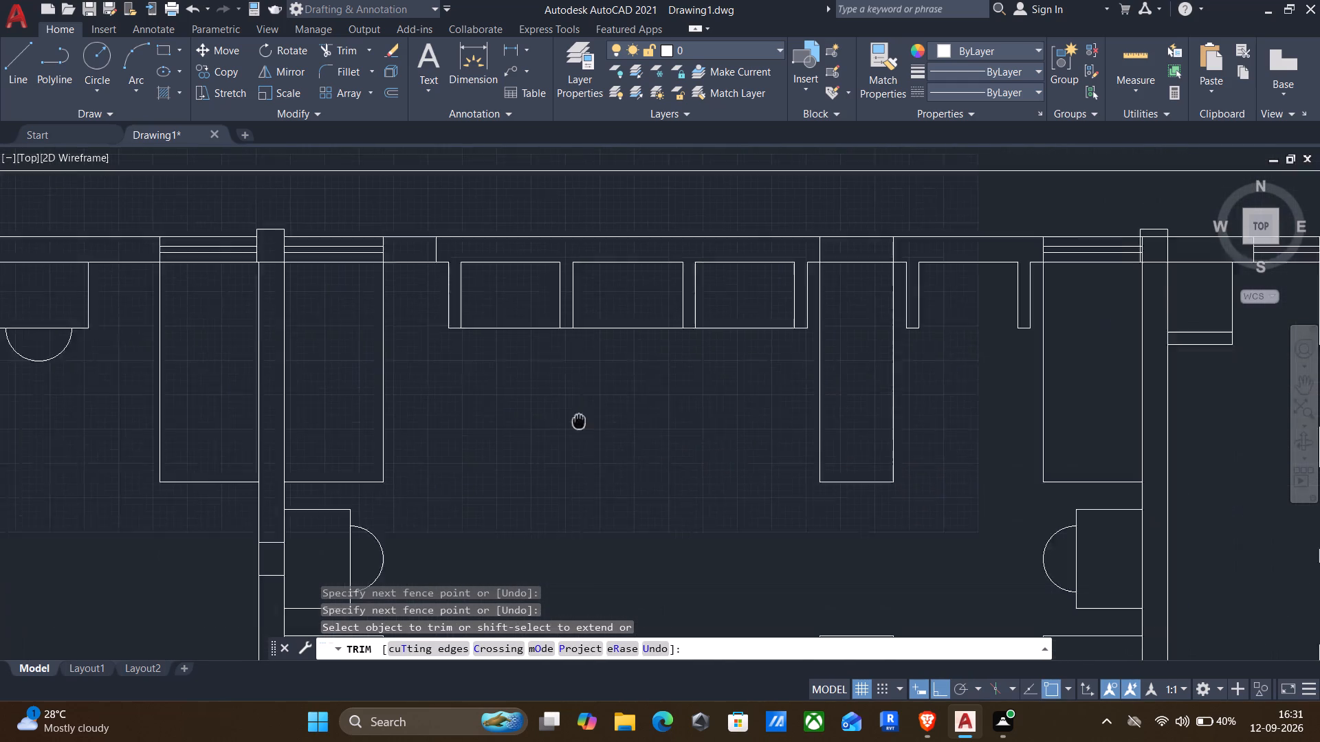
middle_click_drag(538, 407, 409, 386)
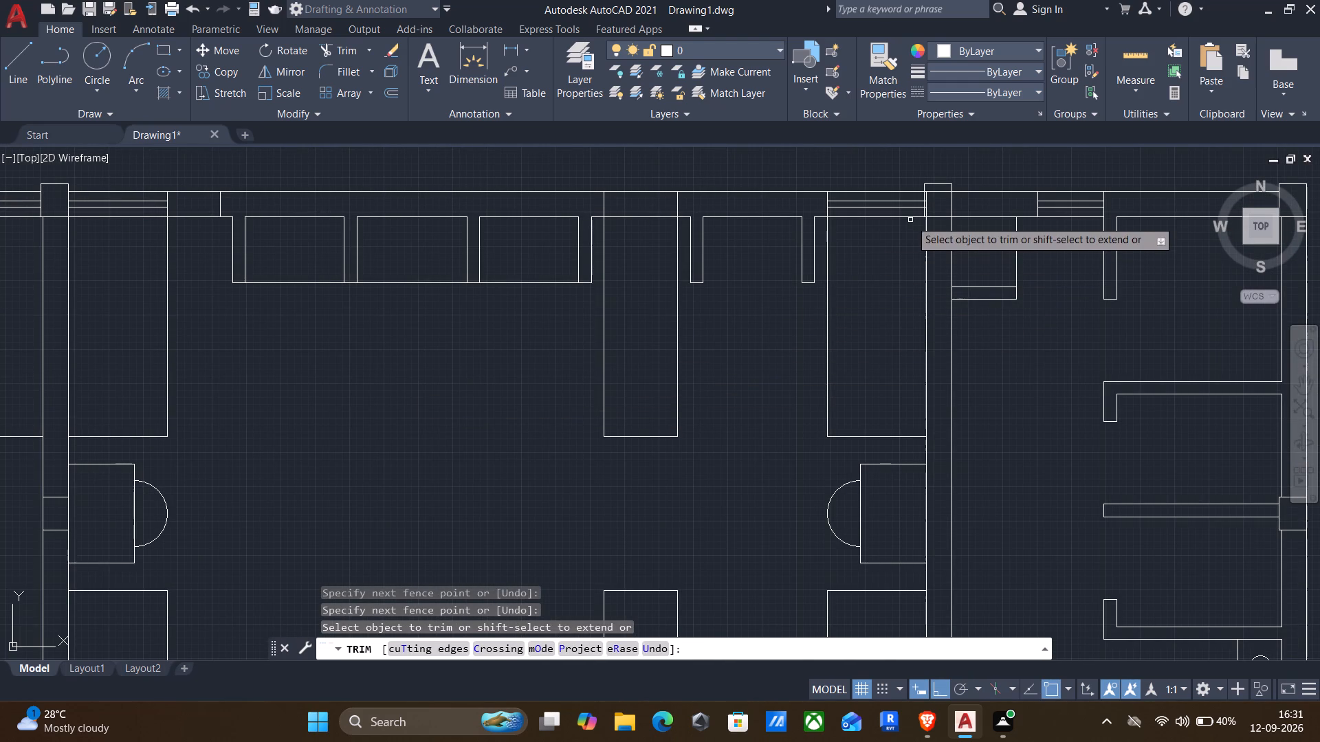
middle_click_drag(947, 213, 911, 295)
scroll(898, 291, "up", 2)
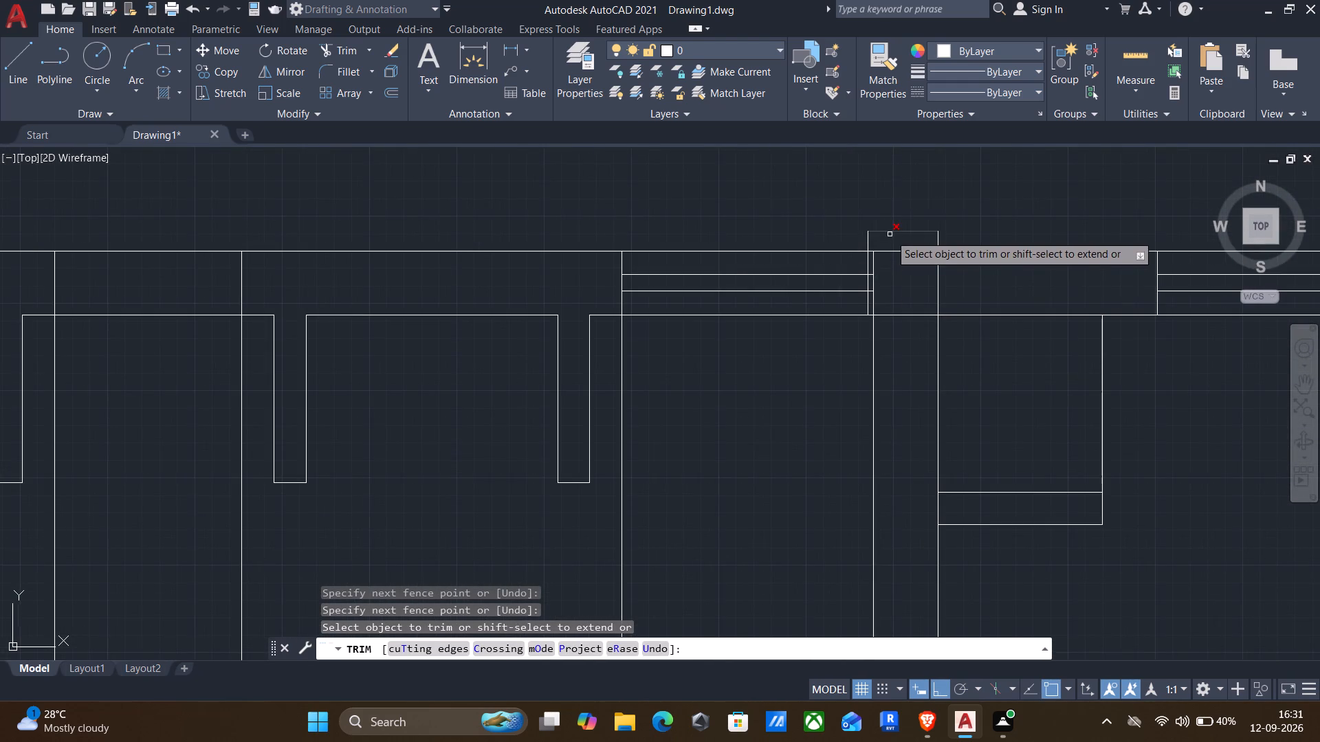
scroll(890, 239, "up", 3)
left_click_drag(846, 240, 850, 309)
left_click(799, 276)
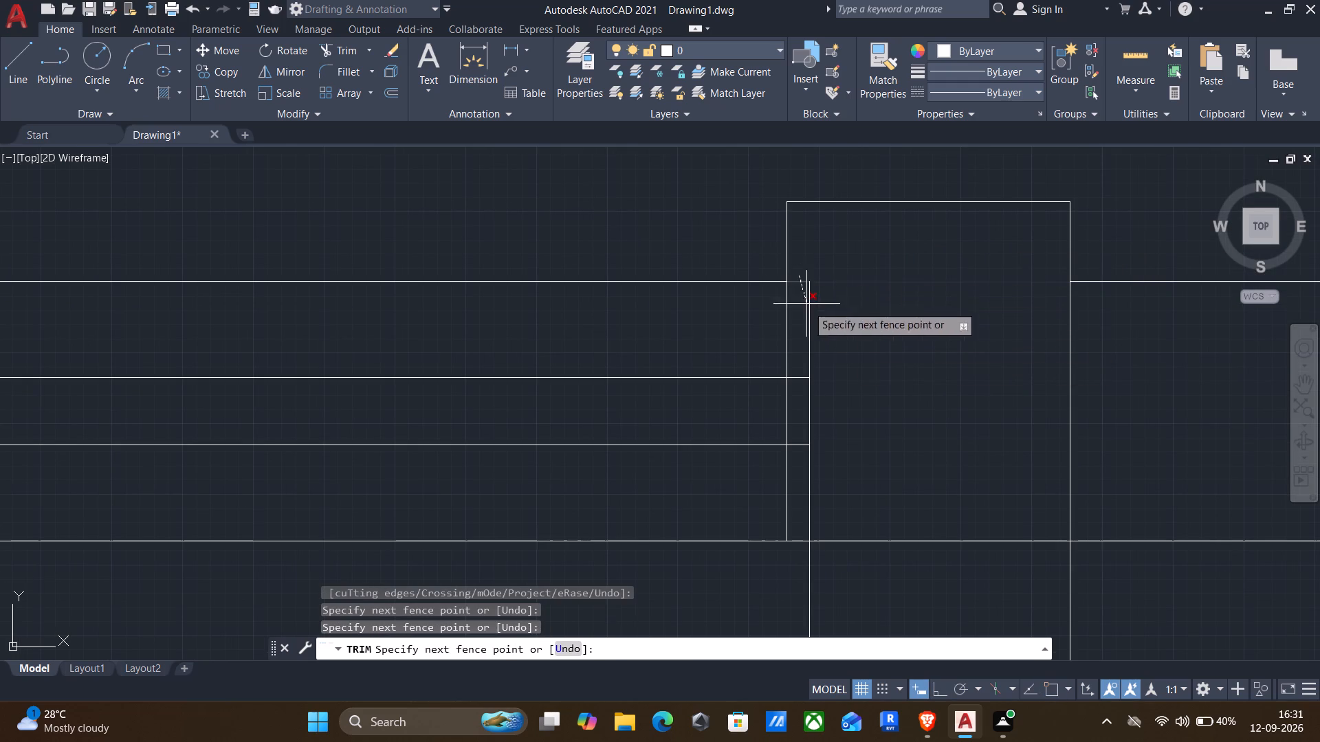
left_click_drag(797, 425, 799, 460)
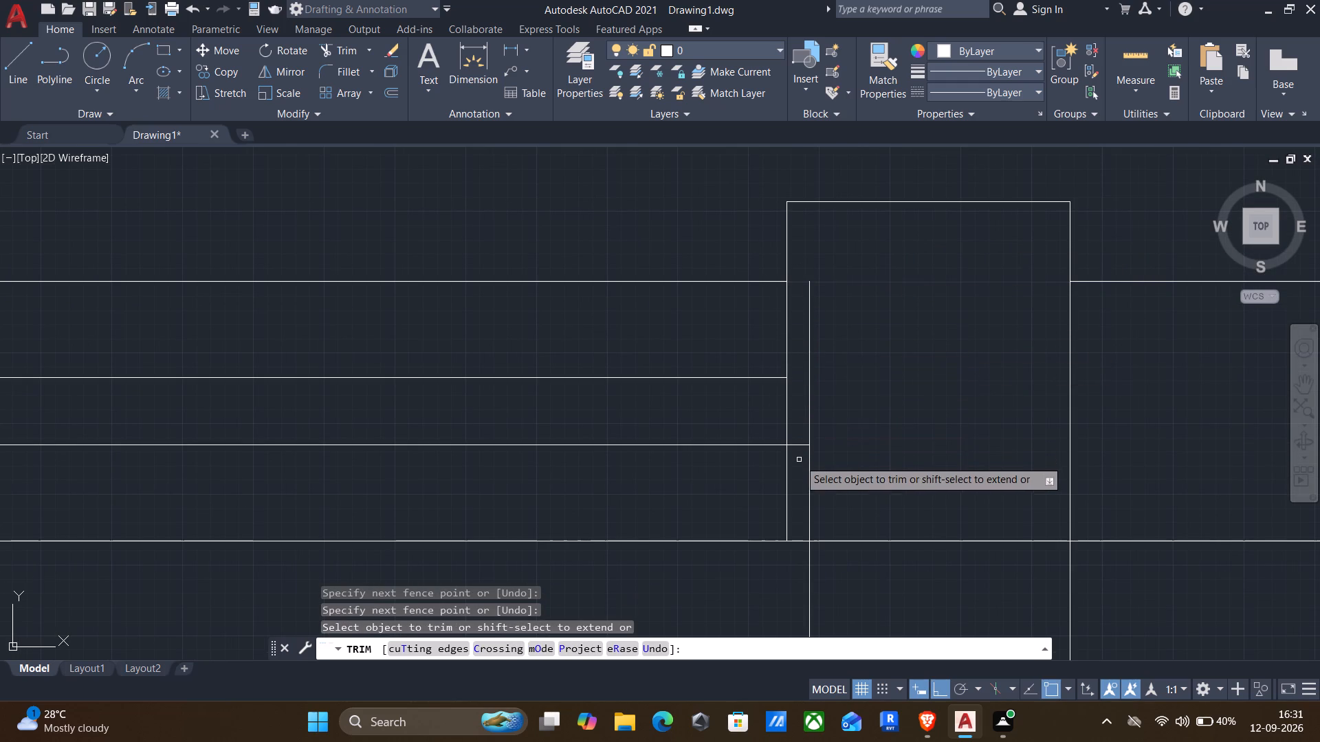
left_click_drag(799, 460, 799, 442)
left_click_drag(799, 466, 824, 476)
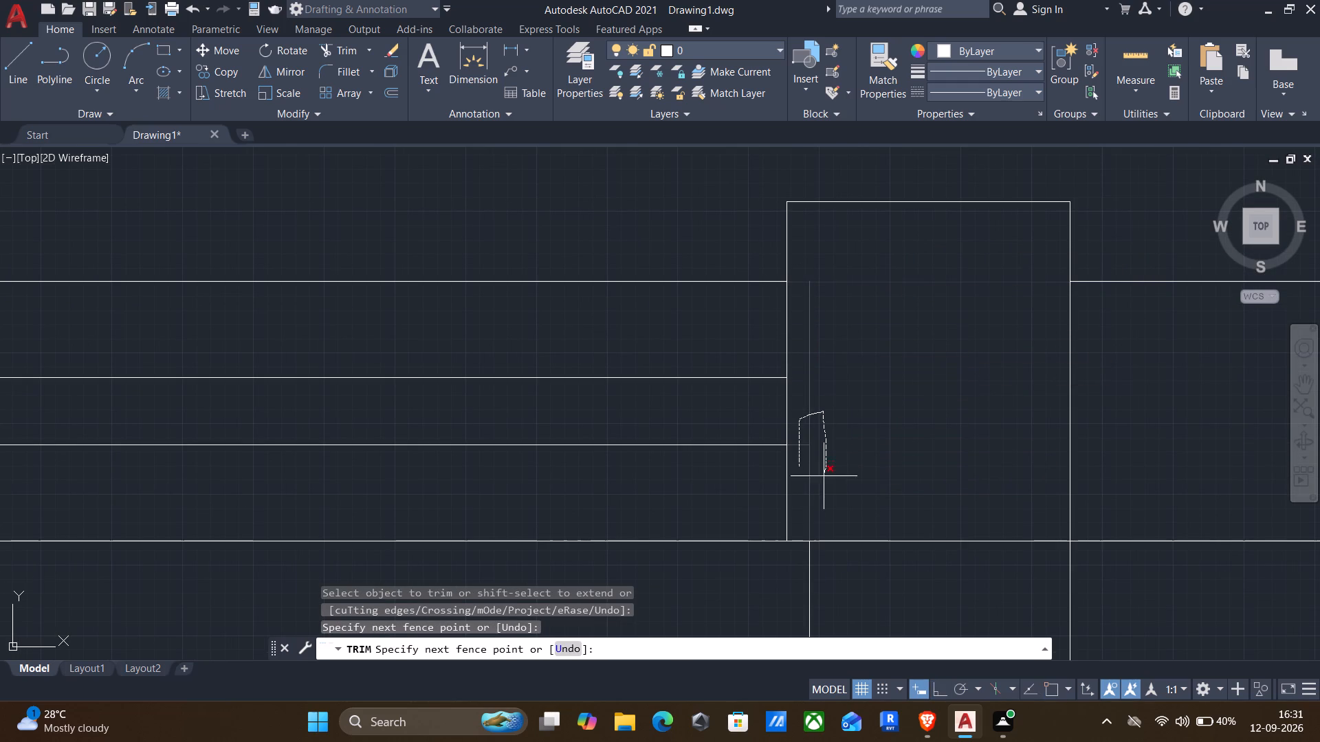
left_click_drag(824, 476, 823, 477)
scroll(823, 477, "down", 2)
scroll(901, 412, "down", 3)
middle_click_drag(1116, 520, 1105, 449)
scroll(1103, 444, "down", 2)
key("Escape")
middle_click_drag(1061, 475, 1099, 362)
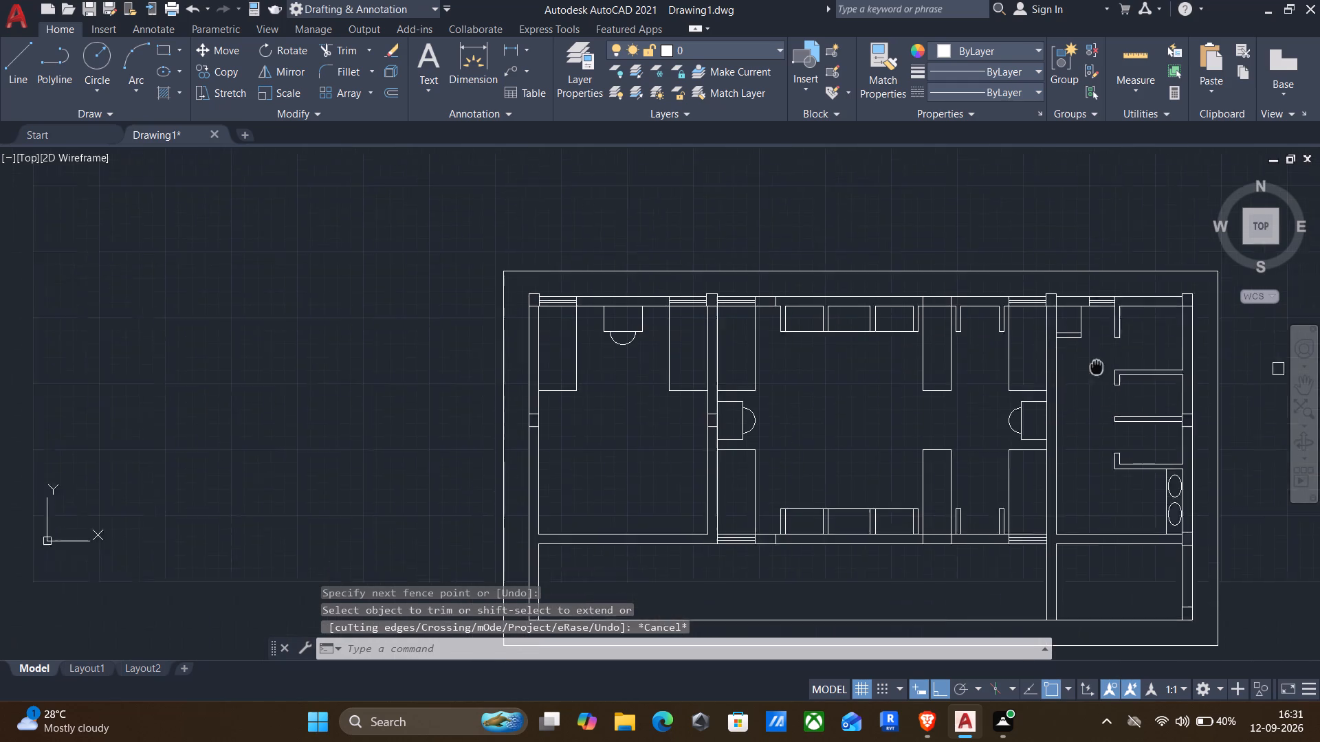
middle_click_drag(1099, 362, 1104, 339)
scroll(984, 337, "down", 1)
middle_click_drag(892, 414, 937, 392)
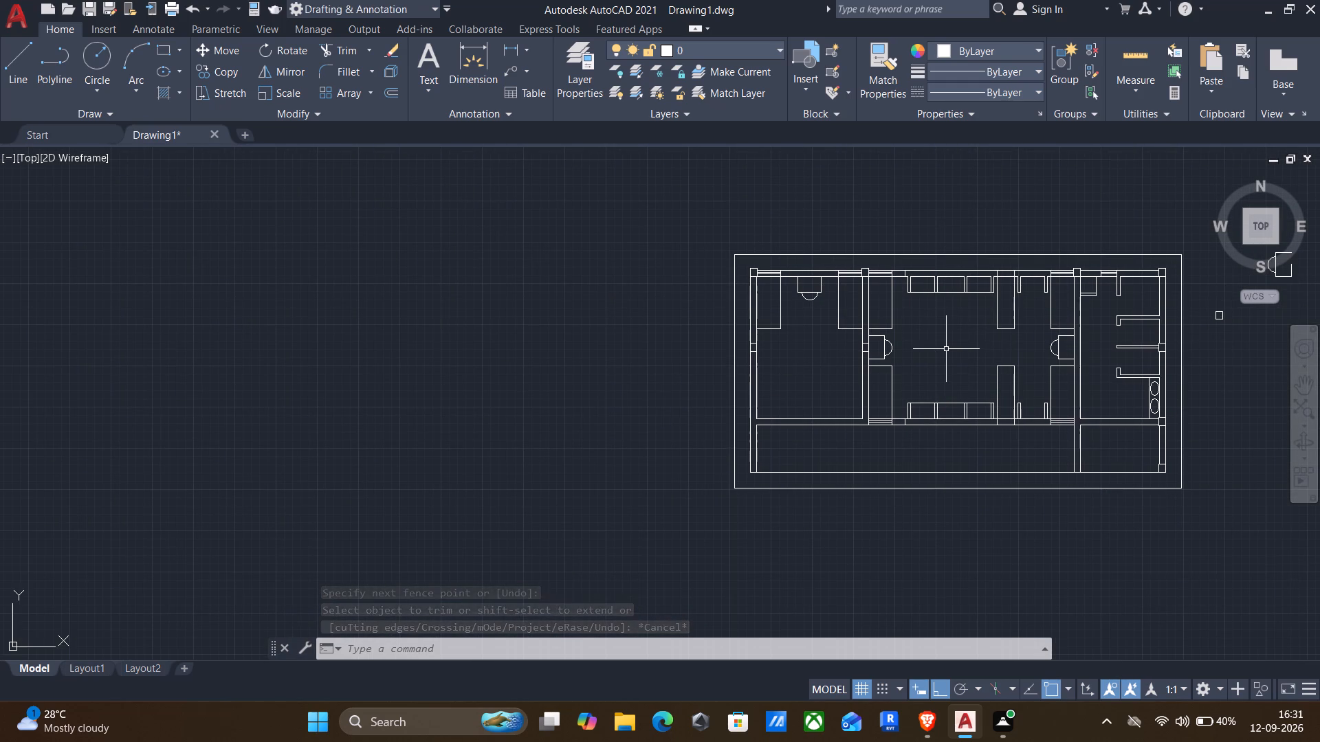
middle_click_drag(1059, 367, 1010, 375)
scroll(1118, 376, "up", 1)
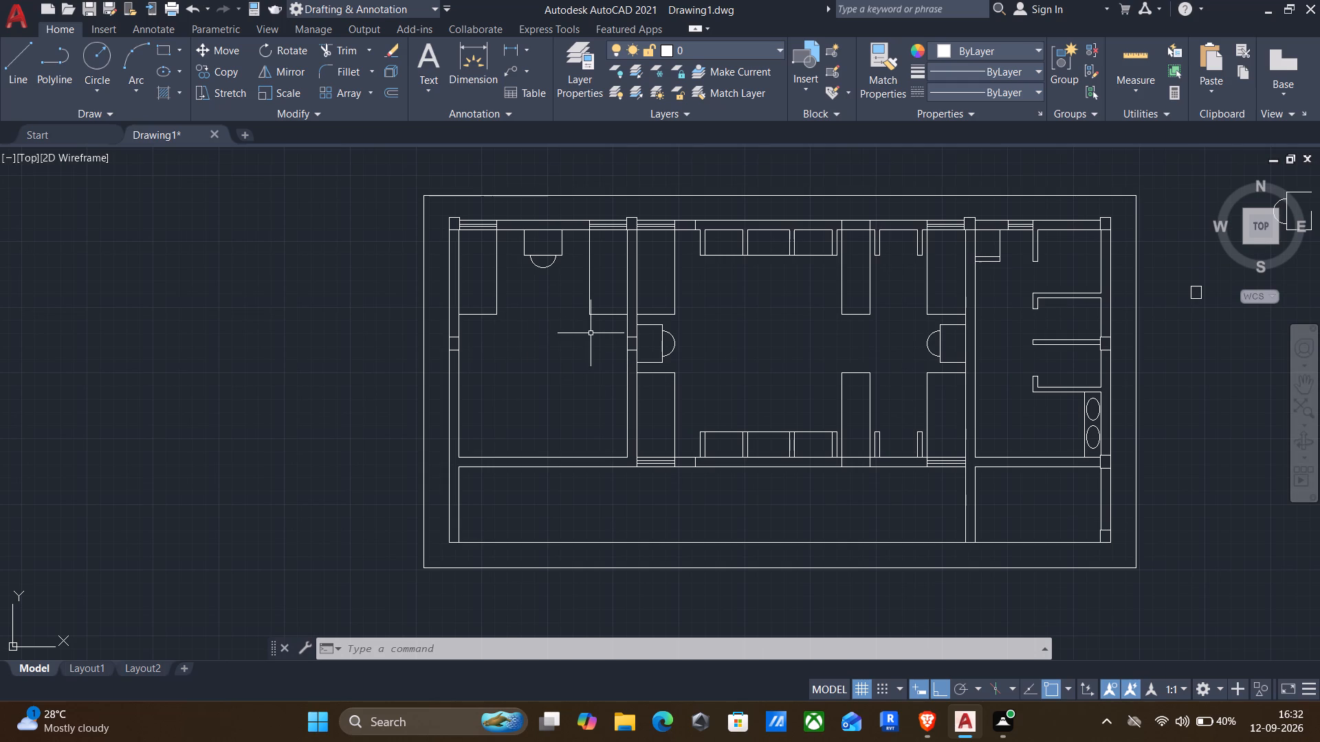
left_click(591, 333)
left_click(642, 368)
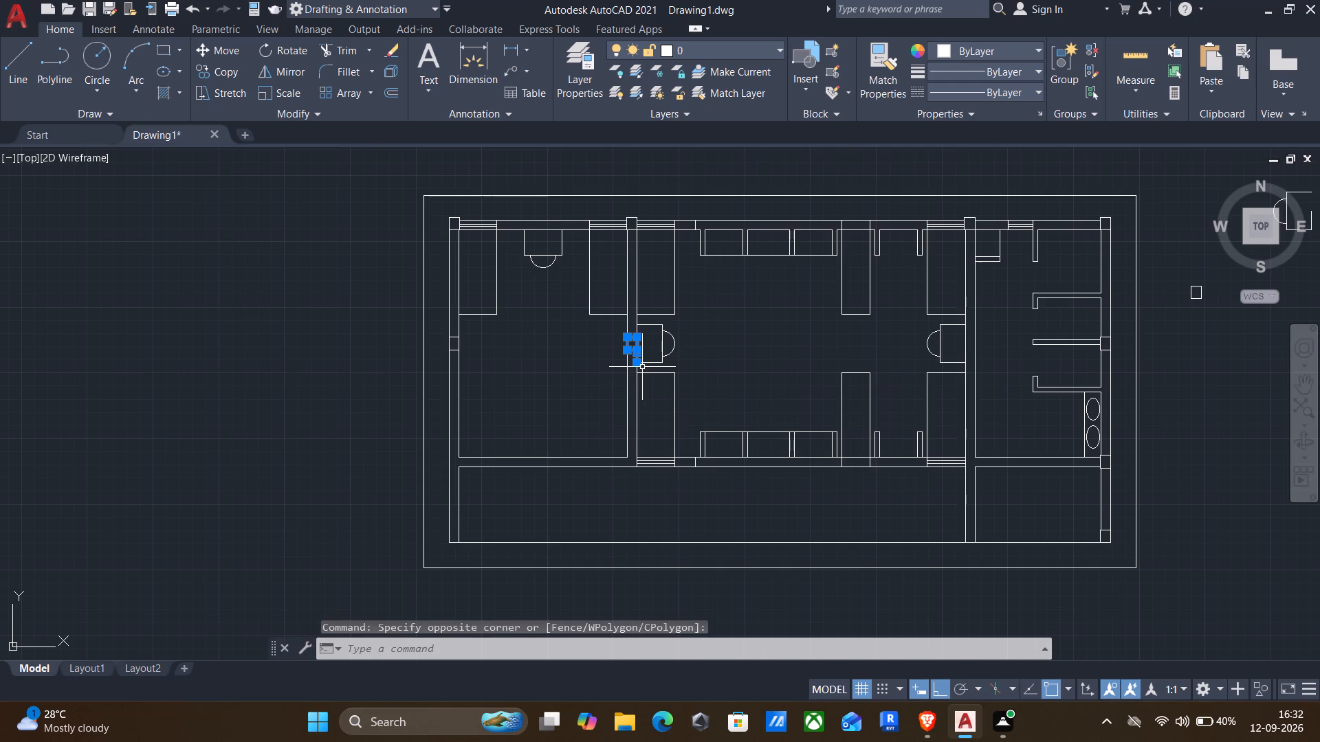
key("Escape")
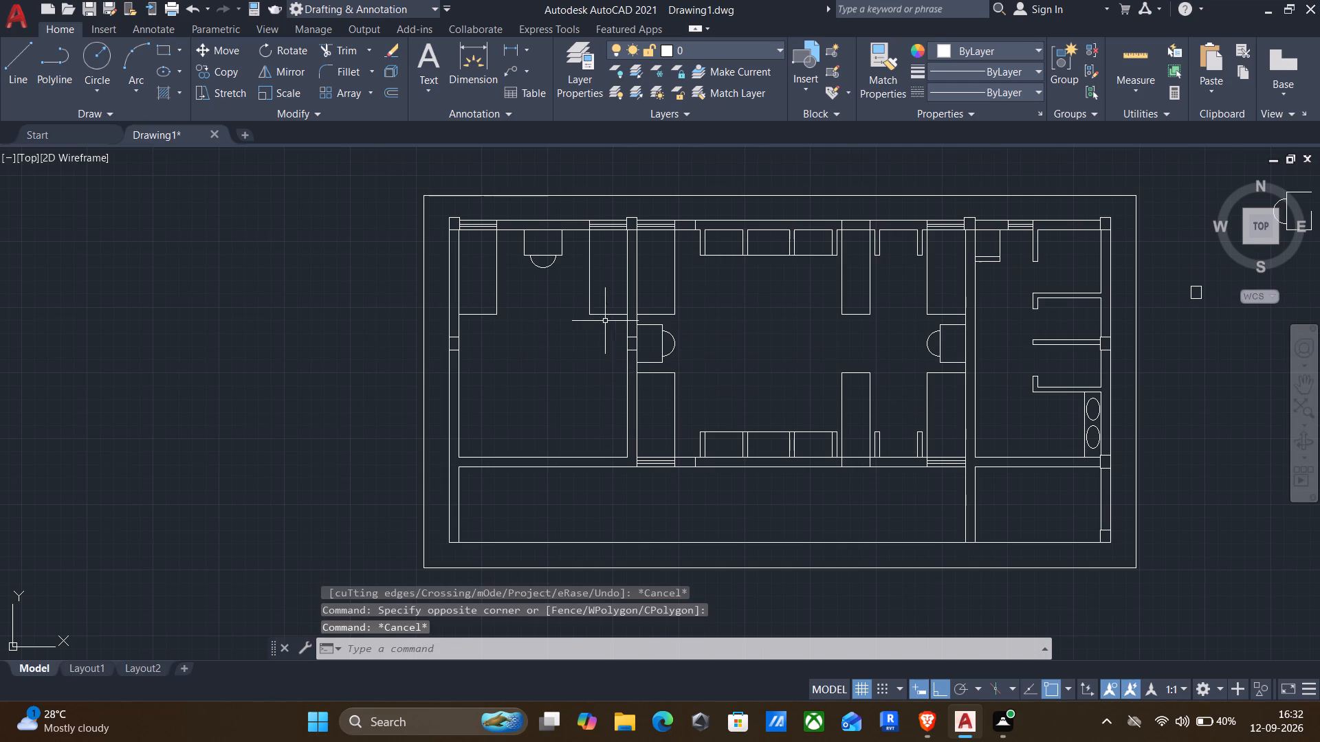
Copy the column at the middle of the western partition by its northwest corner straight across to the eastern full-height partition's west face.
left_click(613, 330)
scroll(637, 348, "up", 2)
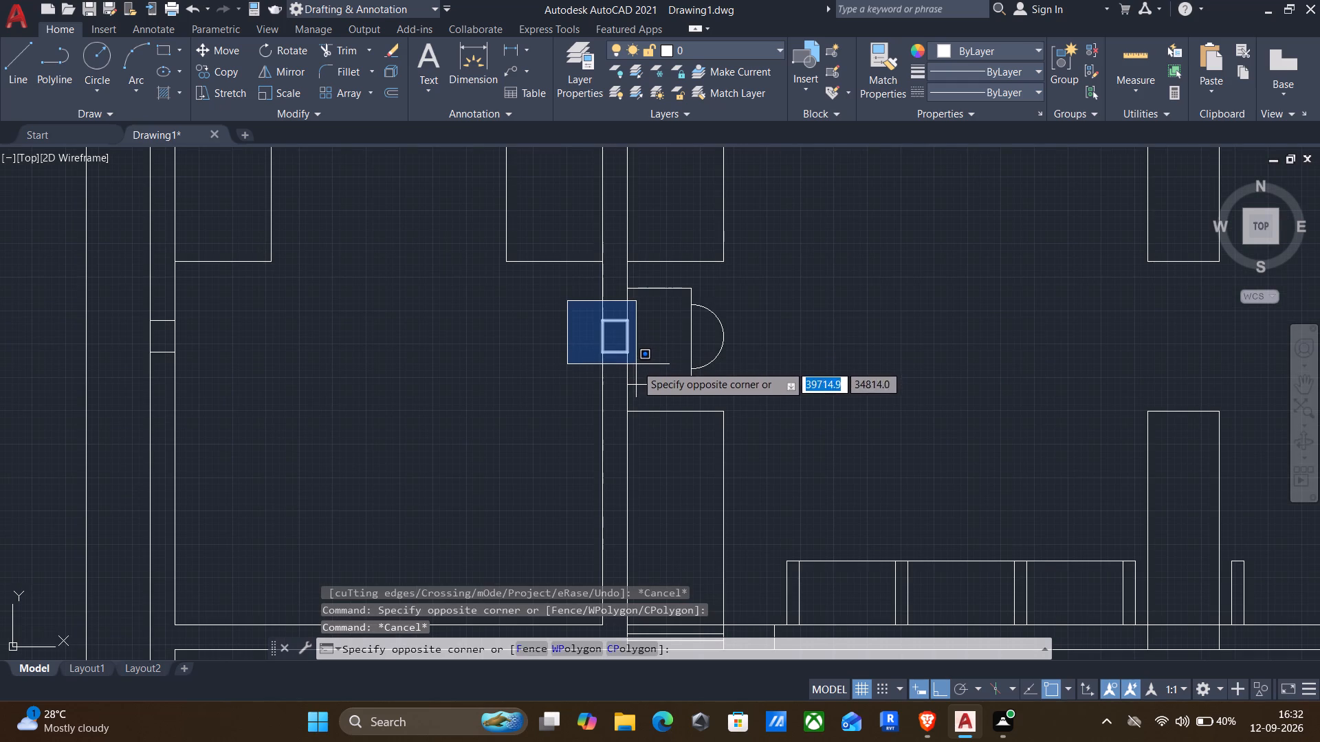
left_click(637, 365)
key("c")
key("p")
key("Return")
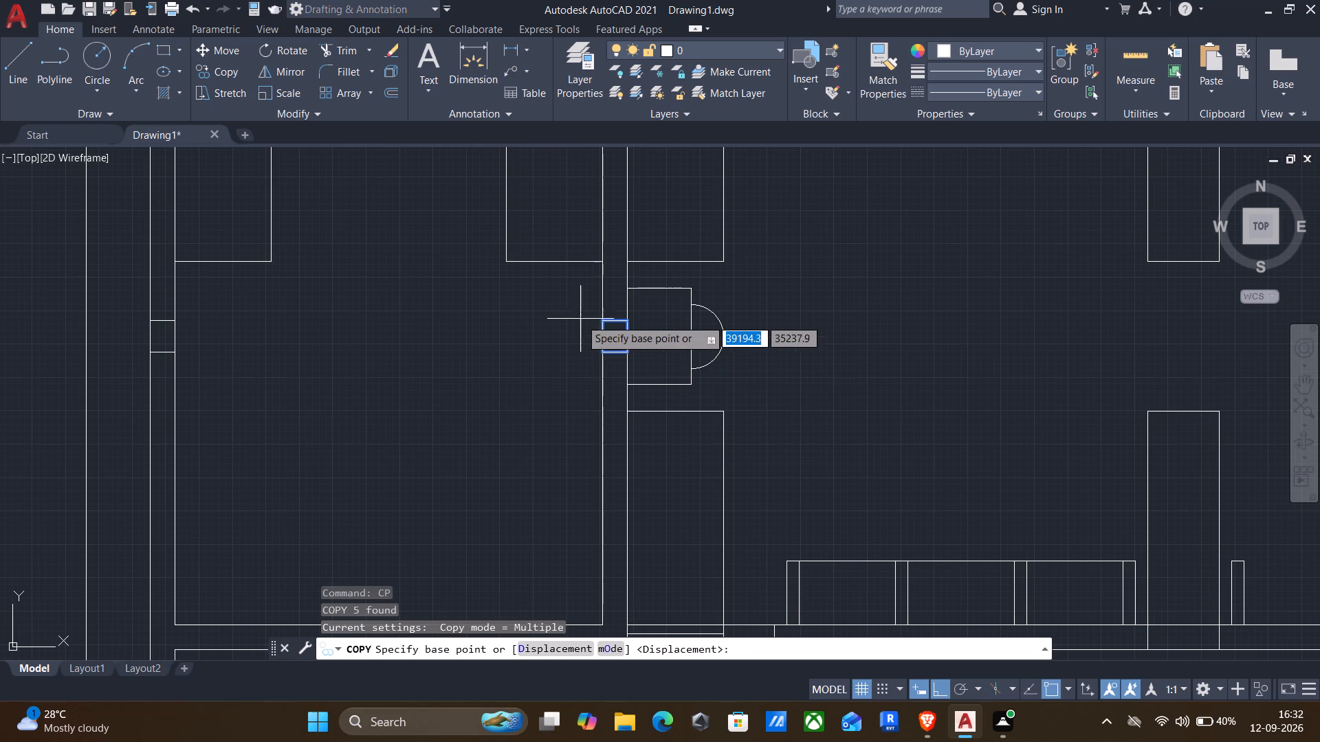
left_click(602, 326)
middle_click_drag(900, 340, 833, 354)
scroll(840, 357, "down", 1)
scroll(1128, 360, "down", 1)
middle_click_drag(1128, 363, 1053, 379)
scroll(1089, 372, "up", 2)
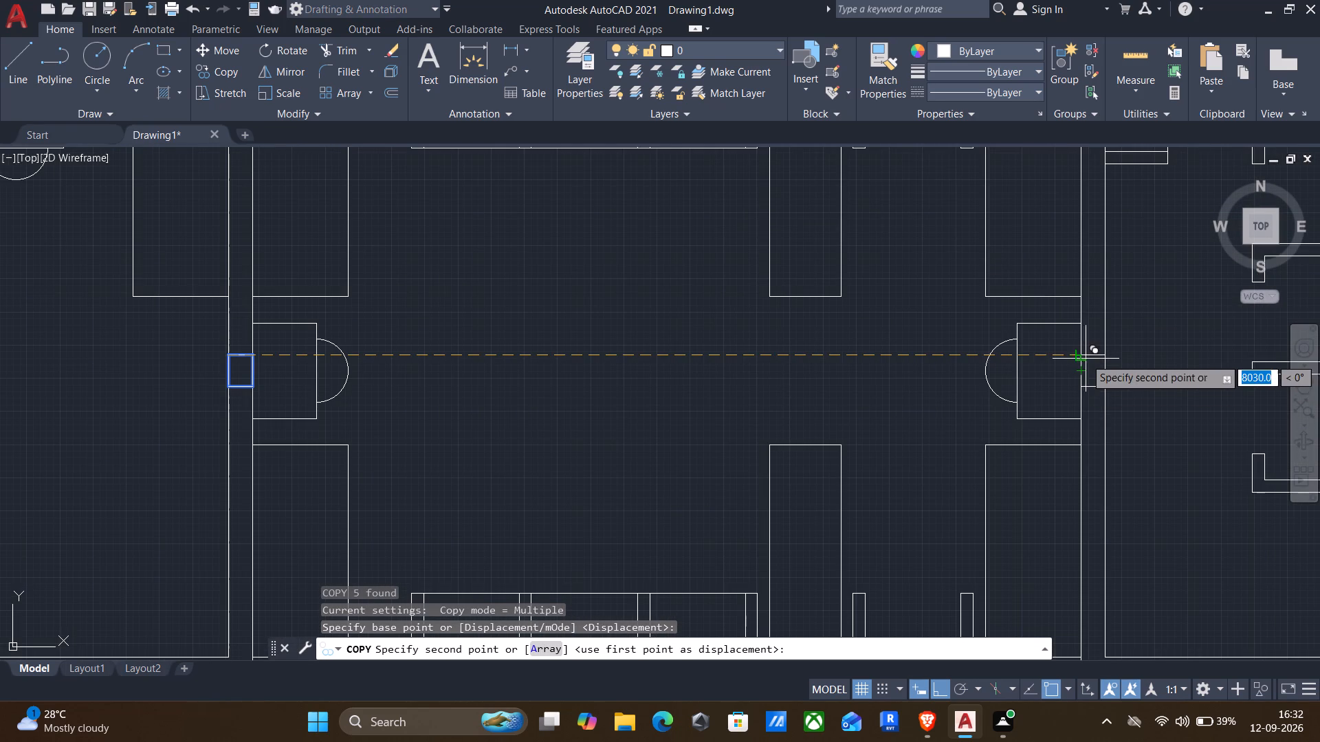
left_click(1083, 358)
Place another copy of the column straight across on the east wall, with its northwest corner on the wall's inner line.
scroll(1085, 360, "down", 2)
middle_click_drag(1112, 366, 1039, 376)
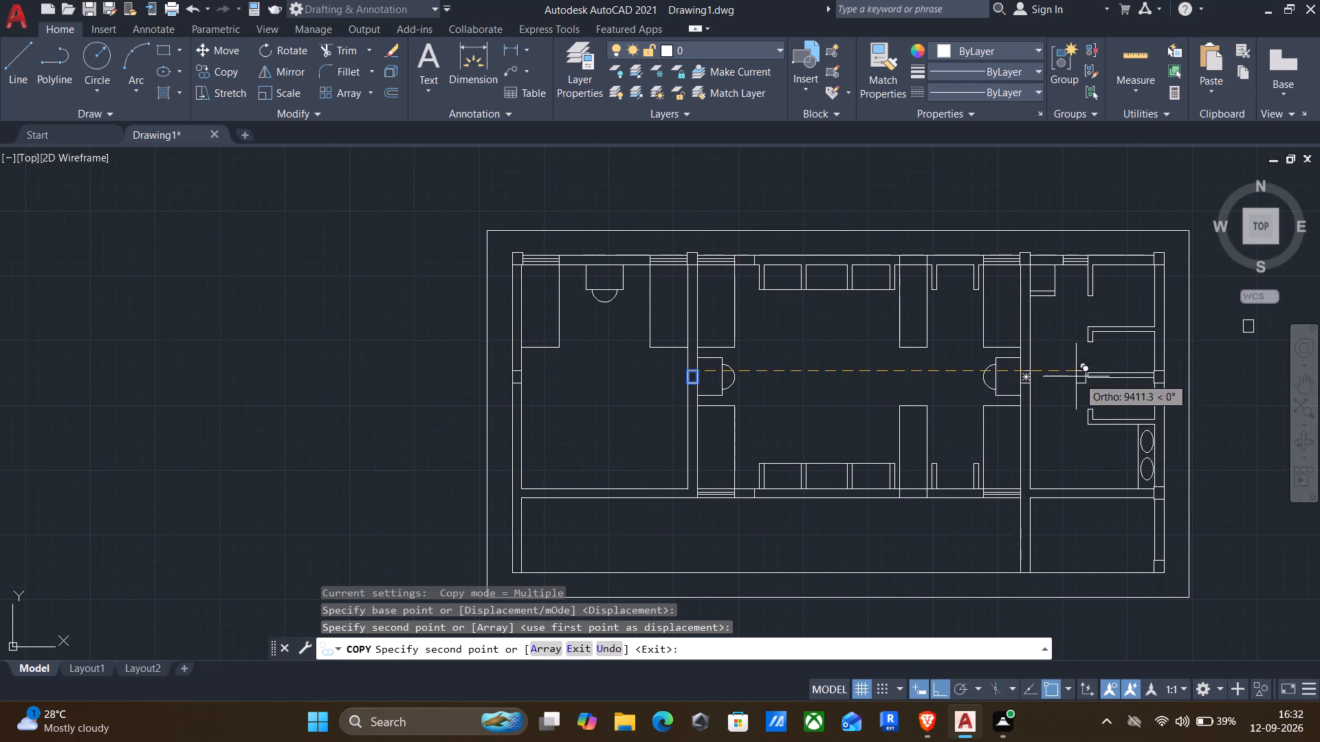
scroll(1168, 379, "up", 3)
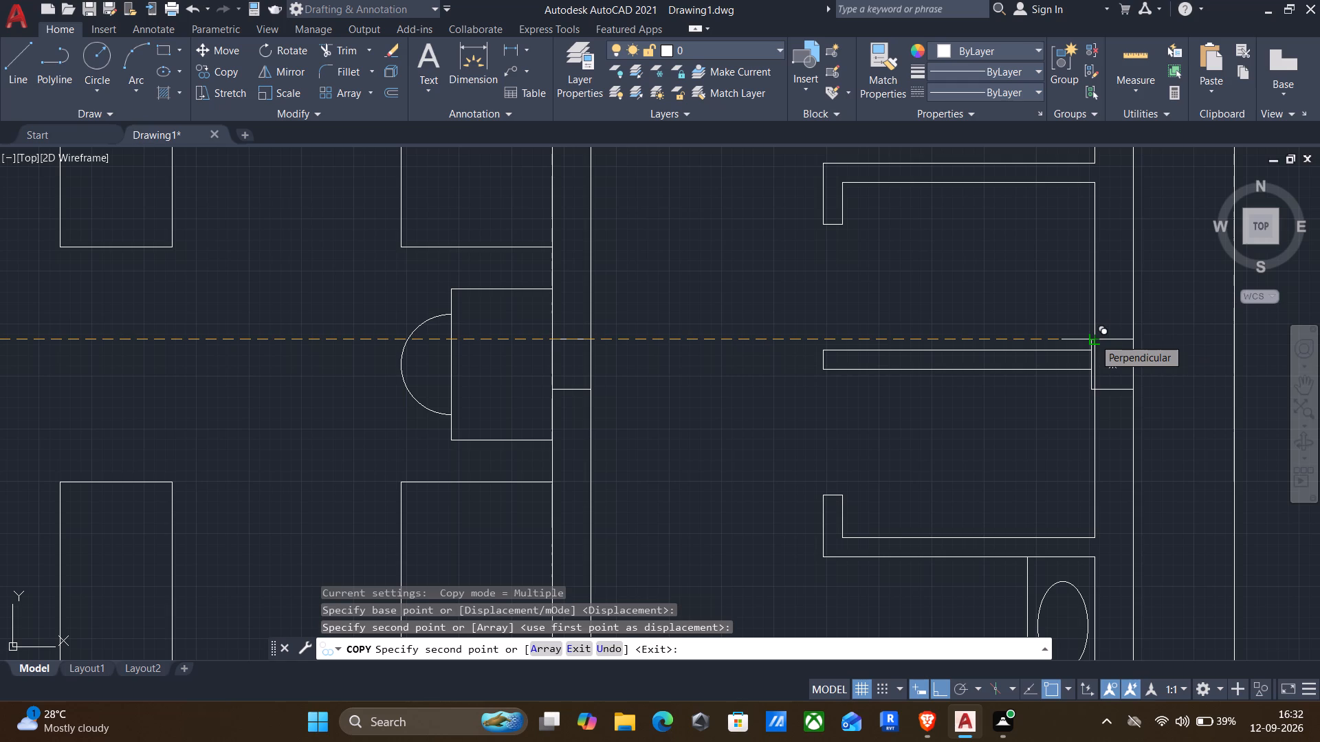
left_click(1094, 338)
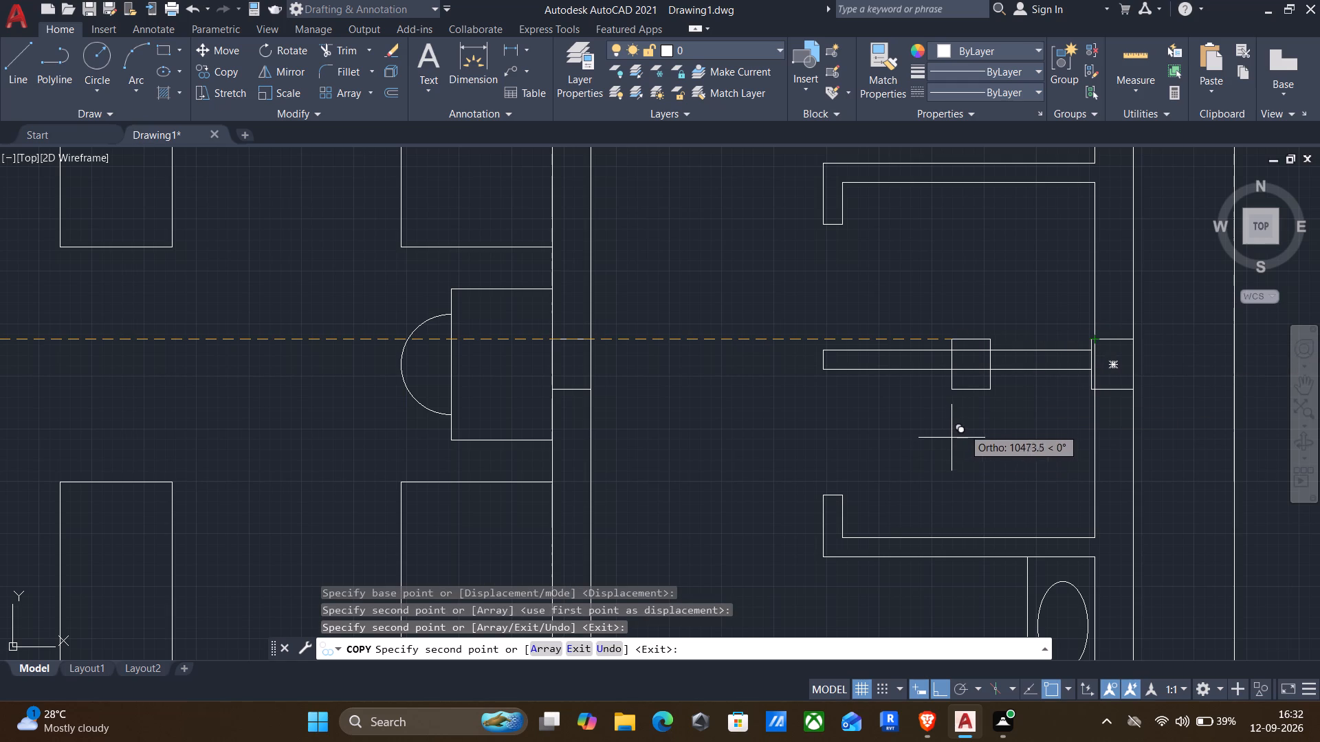
Place column copies below the upper wall columns at the northeast corner and eastern full-height partition, with northwest corners on the wall's inner line.
middle_click_drag(1033, 320, 1076, 717)
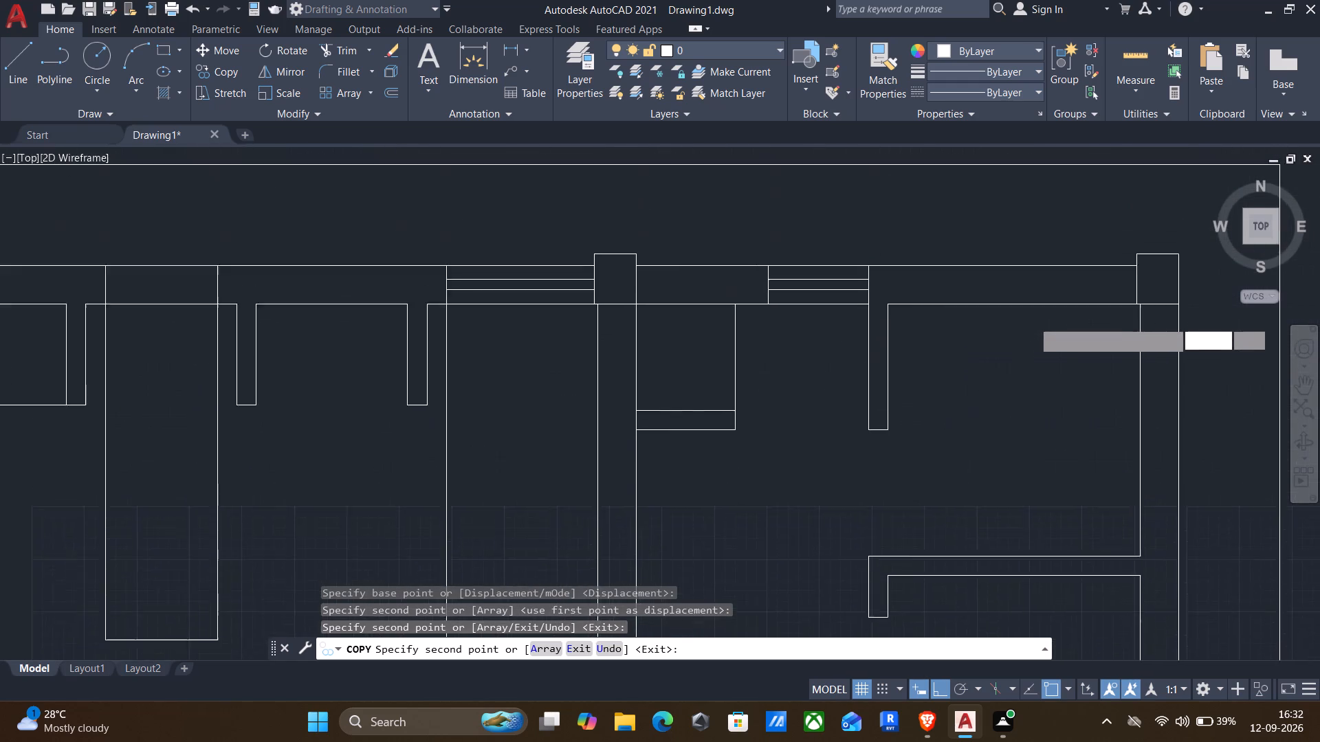
middle_click_drag(1076, 717, 1075, 741)
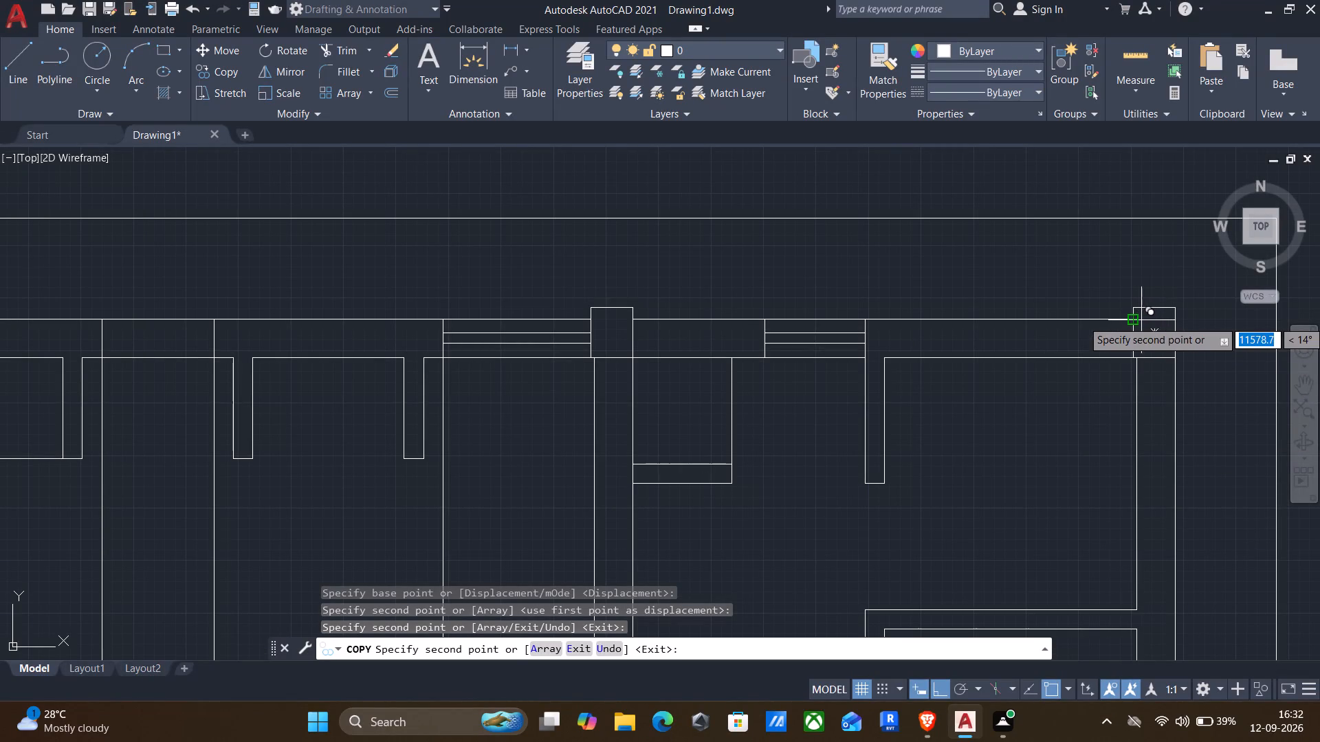
scroll(1140, 363, "up", 2)
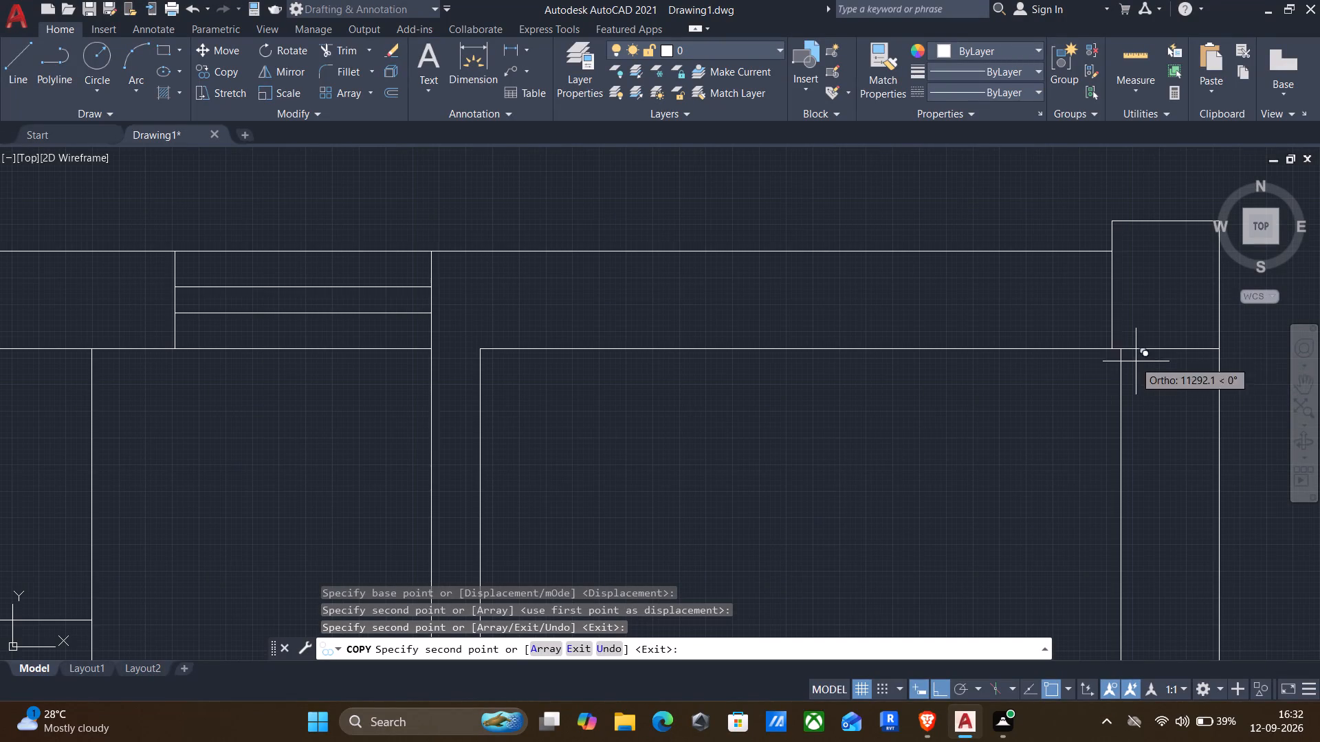
left_click(1120, 354)
scroll(1111, 355, "down", 2)
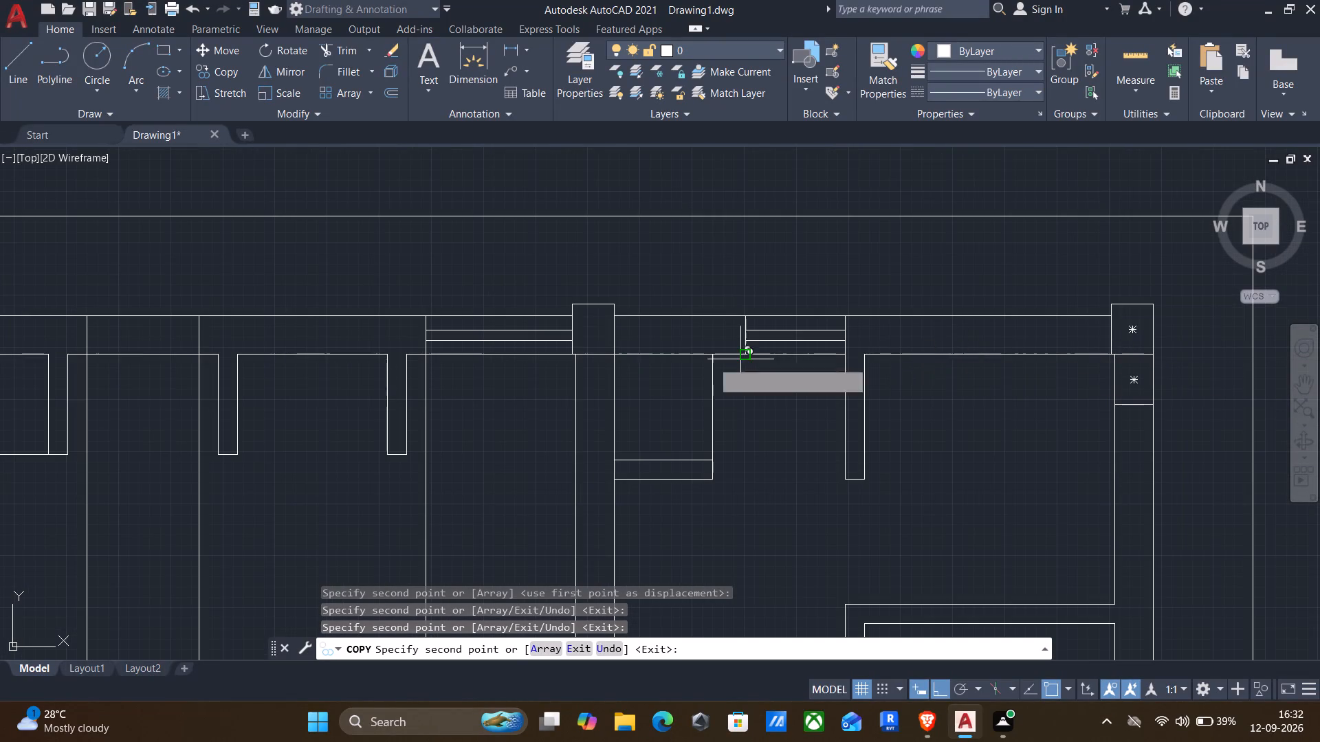
scroll(576, 326, "up", 1)
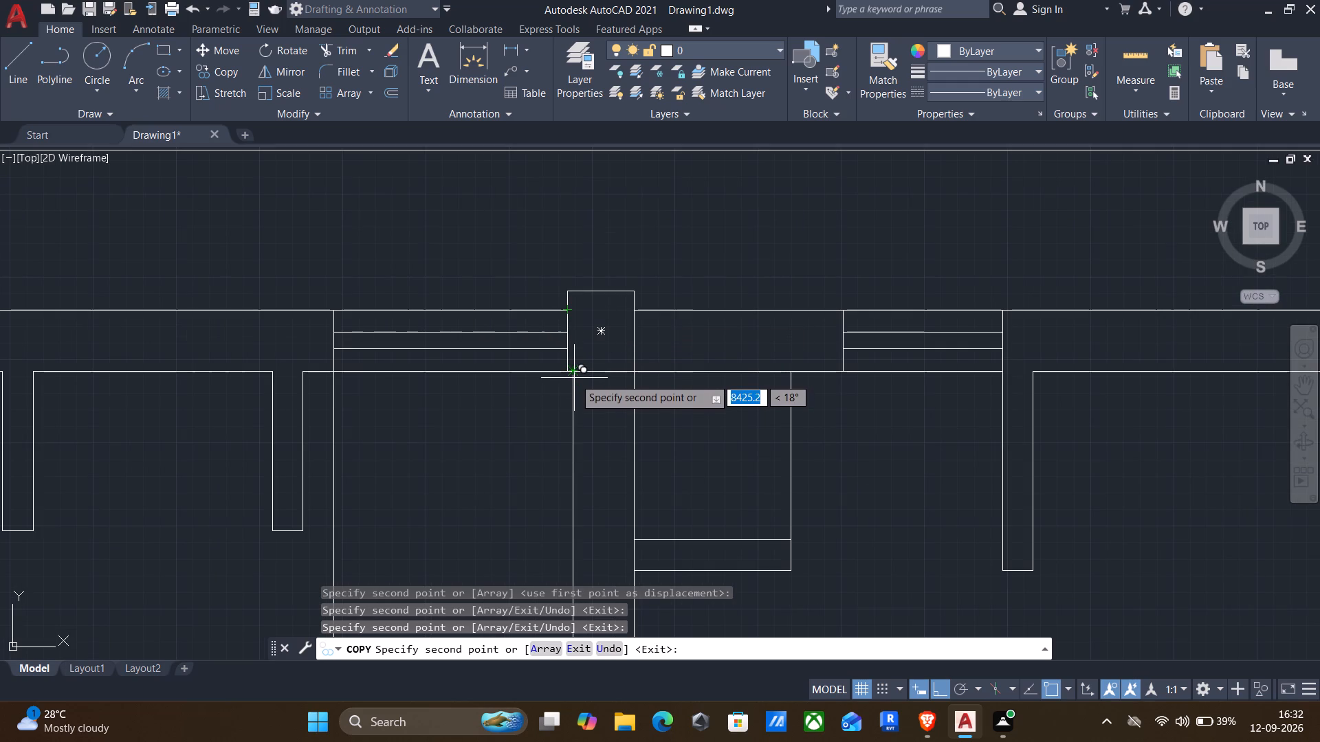
left_click(574, 372)
Place column copies below the upper wall at the western partition and the northwest building corner, and end Copy.
middle_click_drag(552, 436, 852, 365)
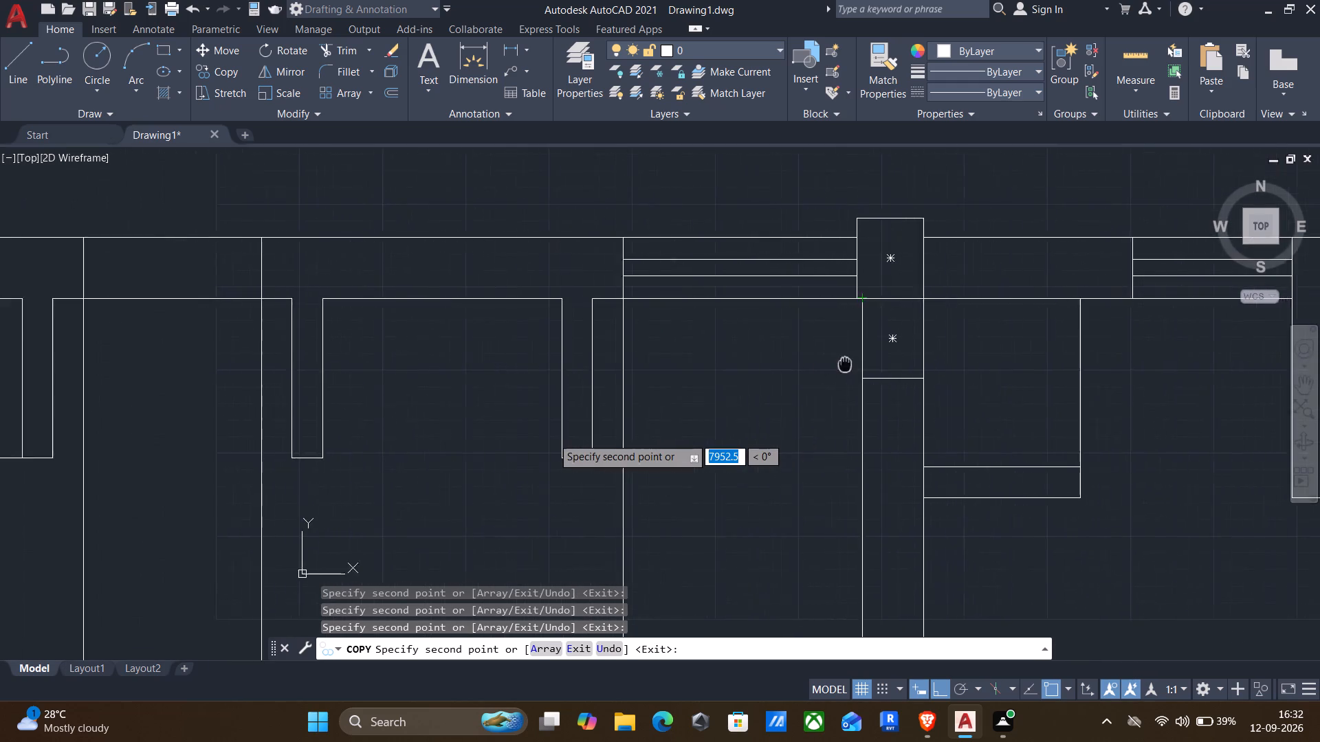
middle_click_drag(852, 365, 1275, 414)
scroll(1097, 373, "down", 2)
scroll(316, 347, "up", 1)
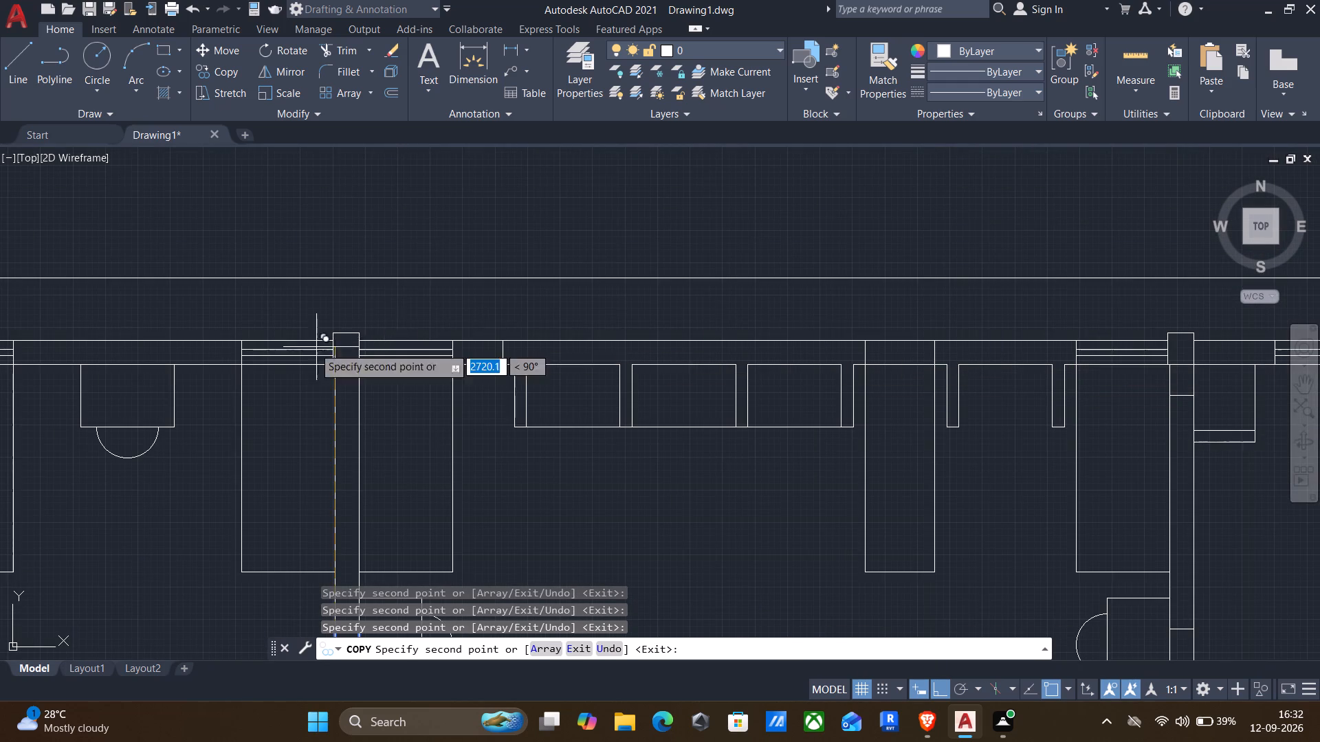
scroll(311, 348, "up", 1)
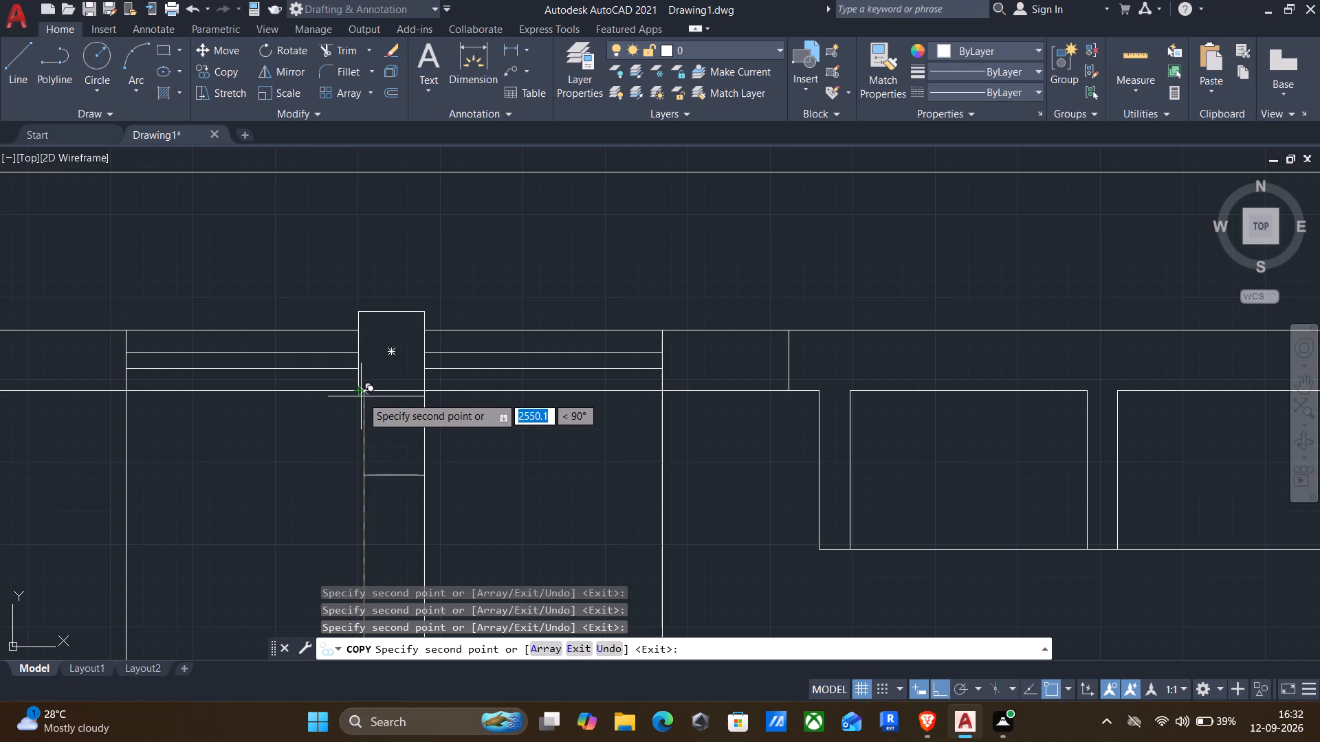
left_click(364, 392)
middle_click_drag(362, 398, 789, 352)
scroll(811, 344, "down", 2)
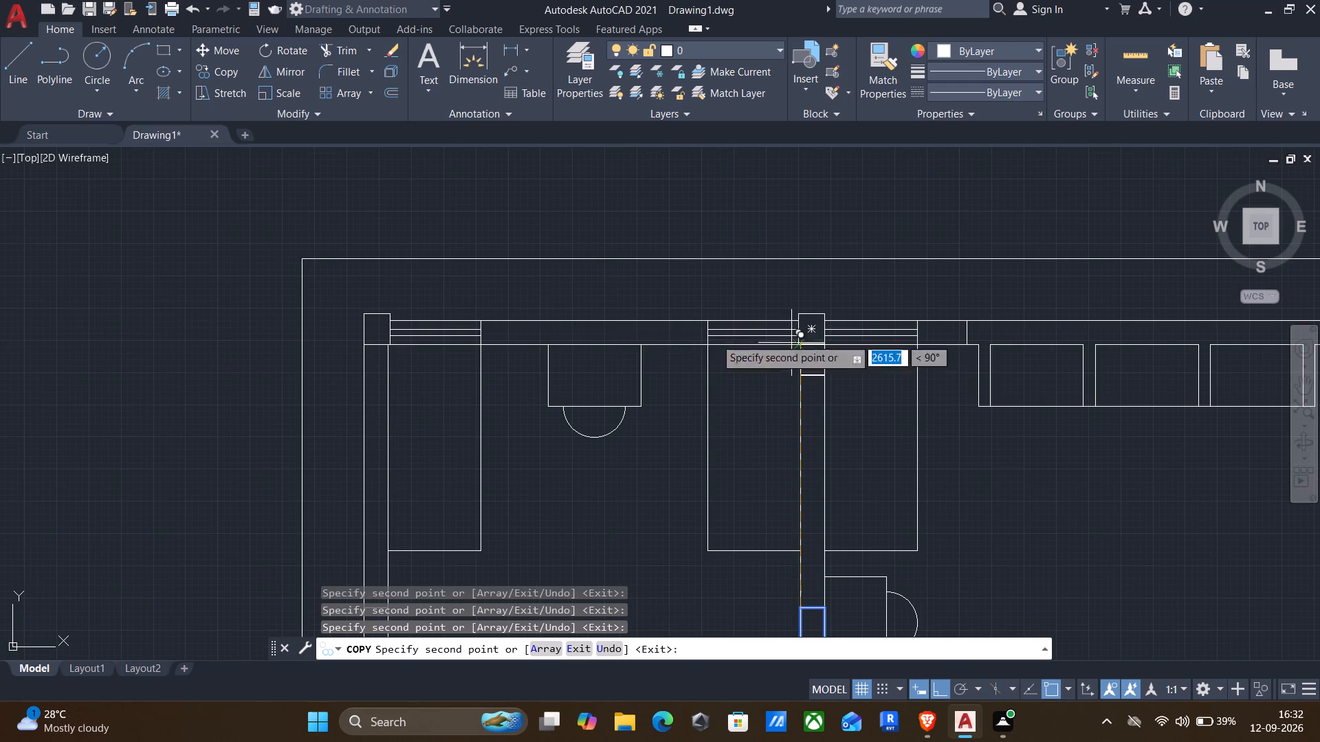
scroll(409, 328, "up", 2)
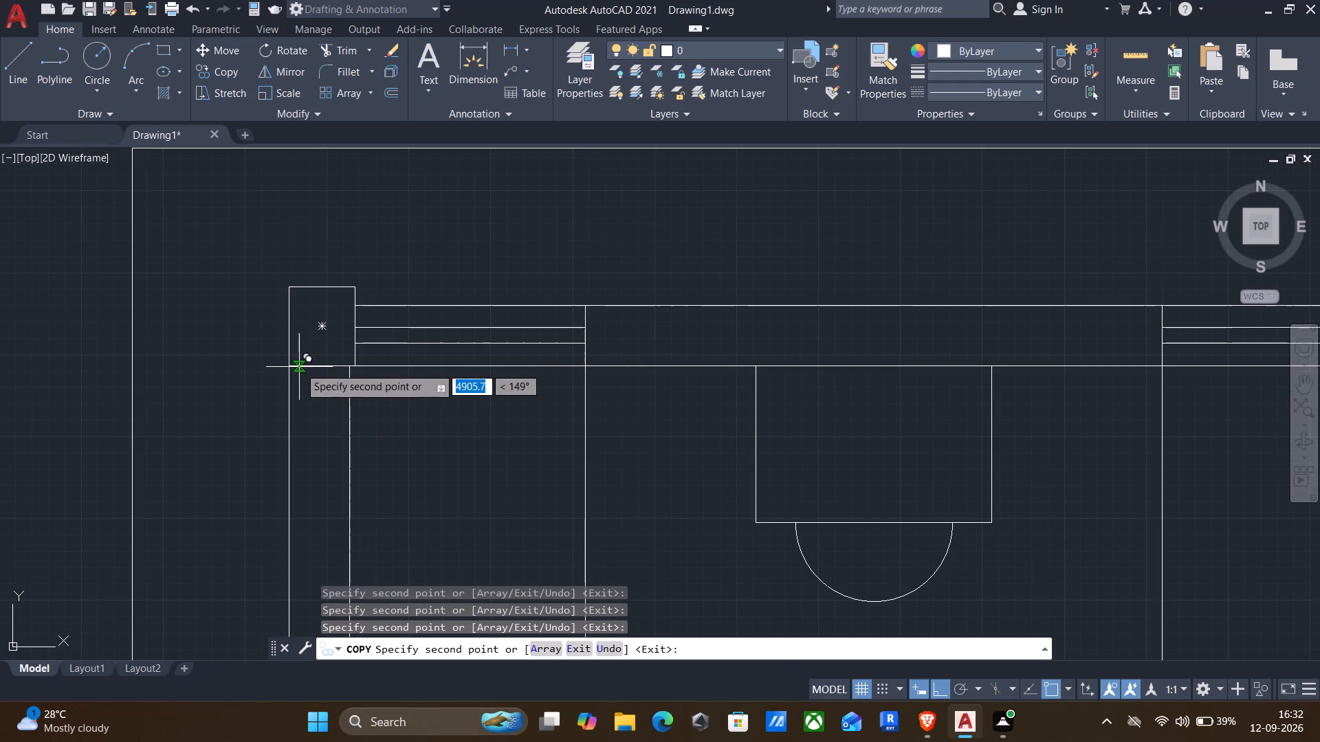
left_click(290, 363)
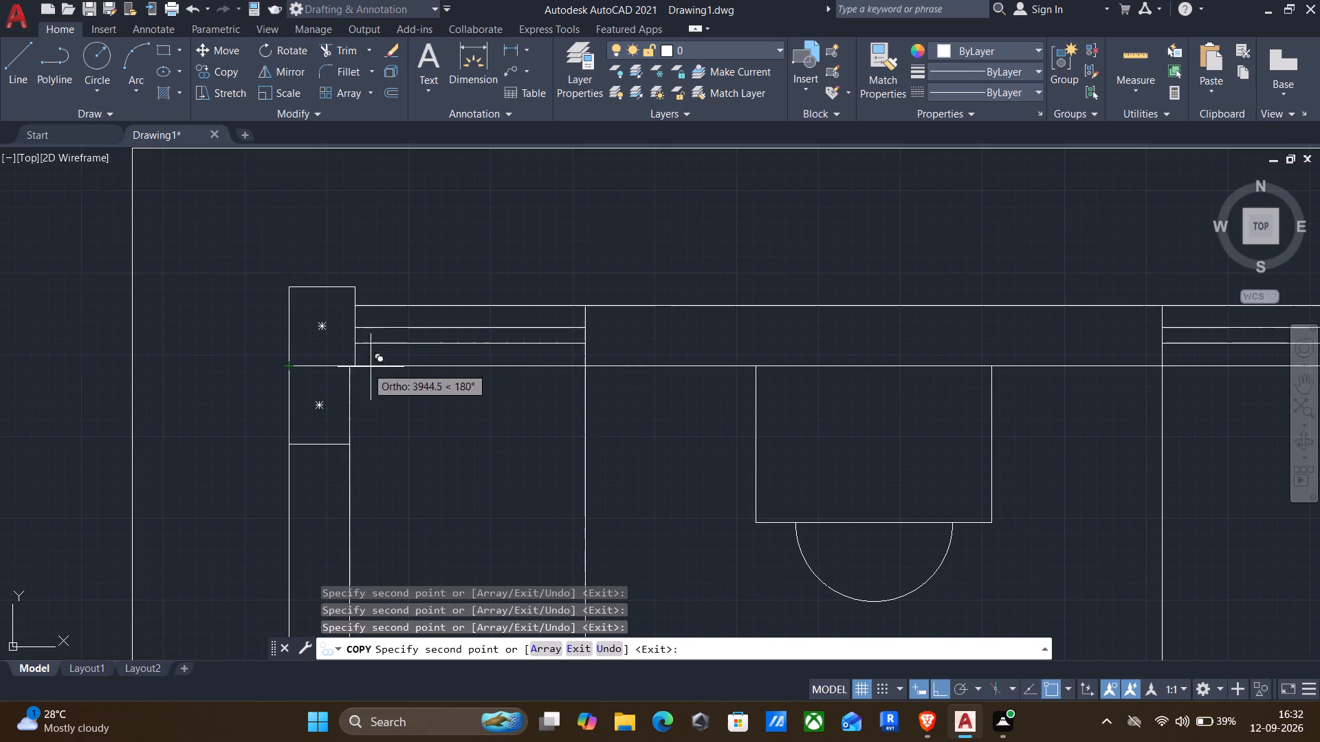
key("Escape")
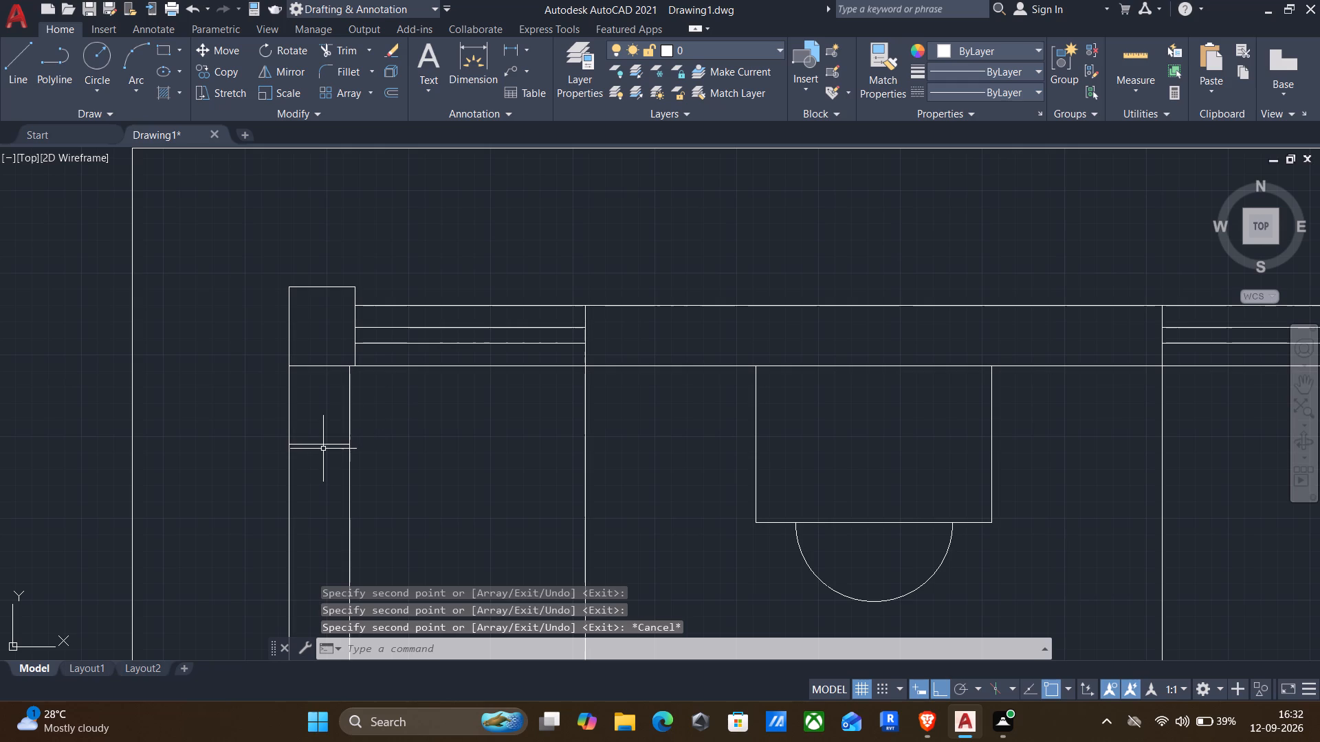
Move the northwest corner copy straight up into the upper wall by its southeast corner, onto the wall's inner line.
left_click(322, 447)
key("m")
key("Return")
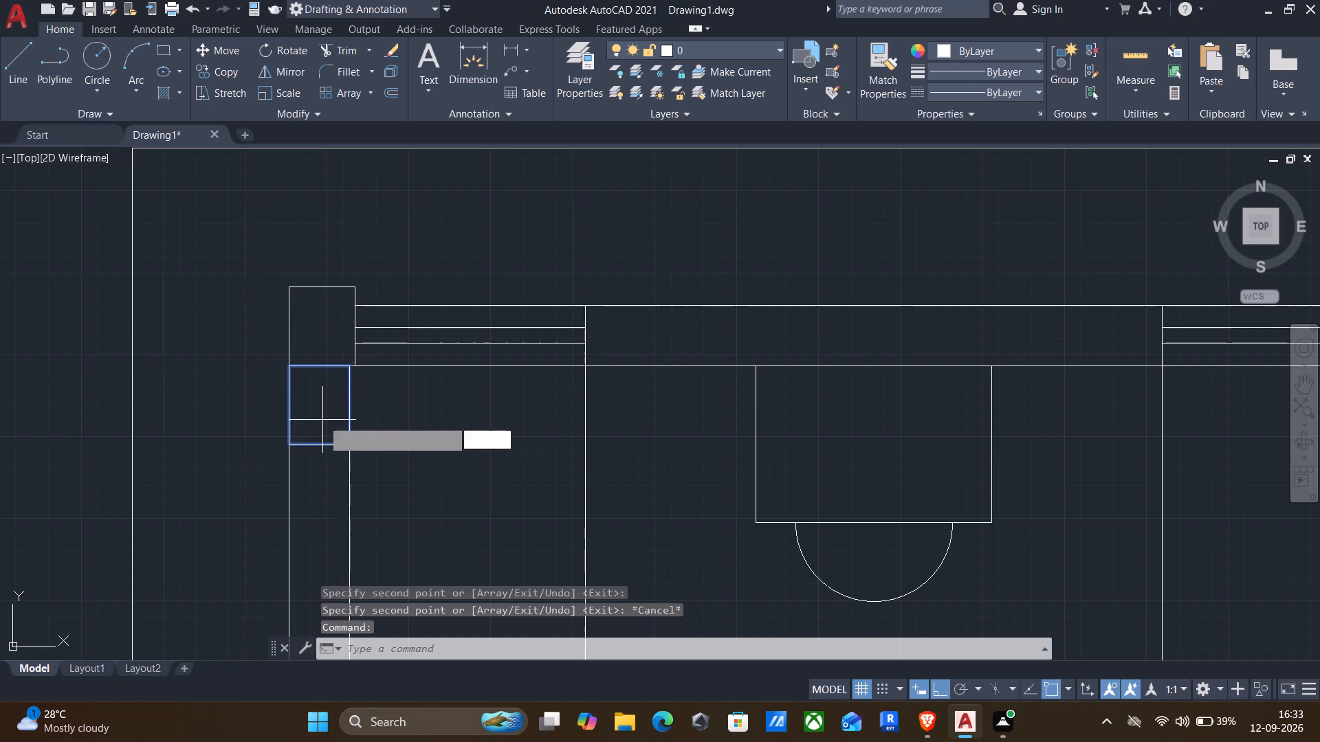
left_click(350, 449)
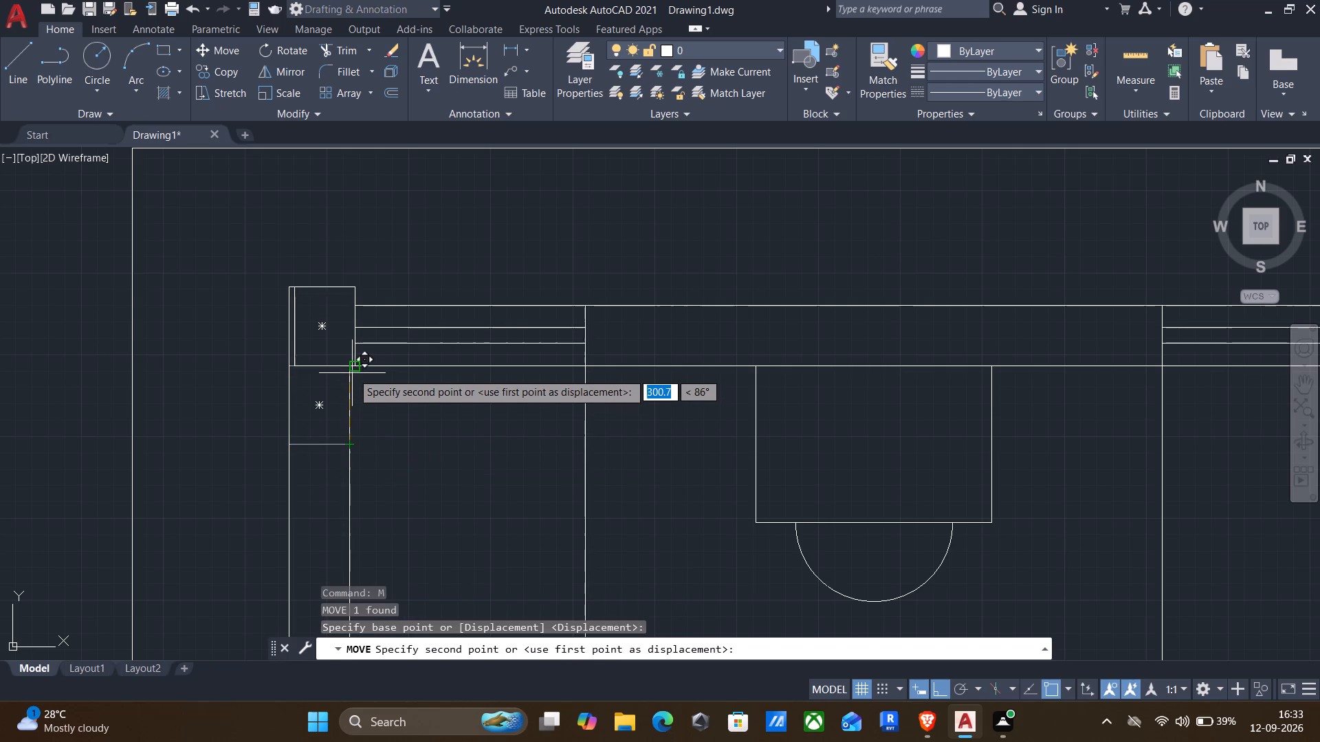
left_click(351, 370)
Erase the short line across the west wall just below the northwest corner column.
scroll(434, 384, "down", 2)
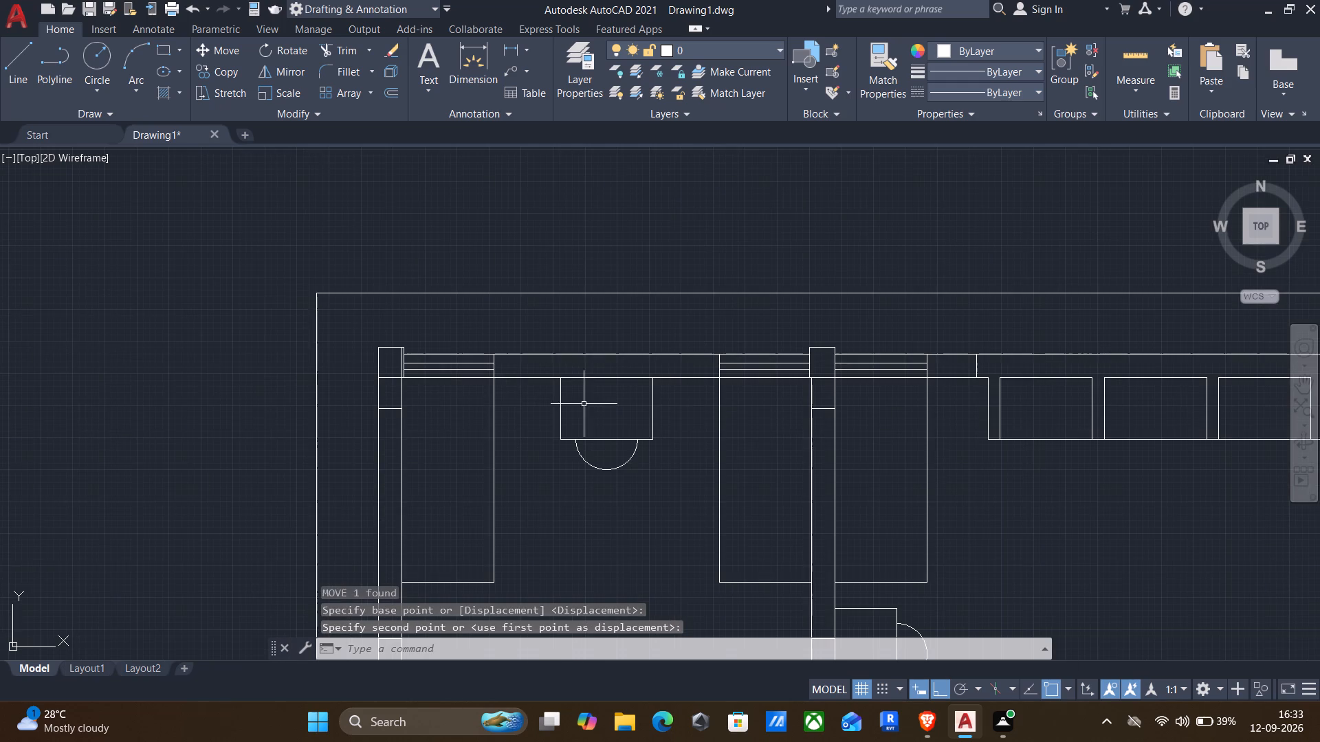
middle_click(577, 410)
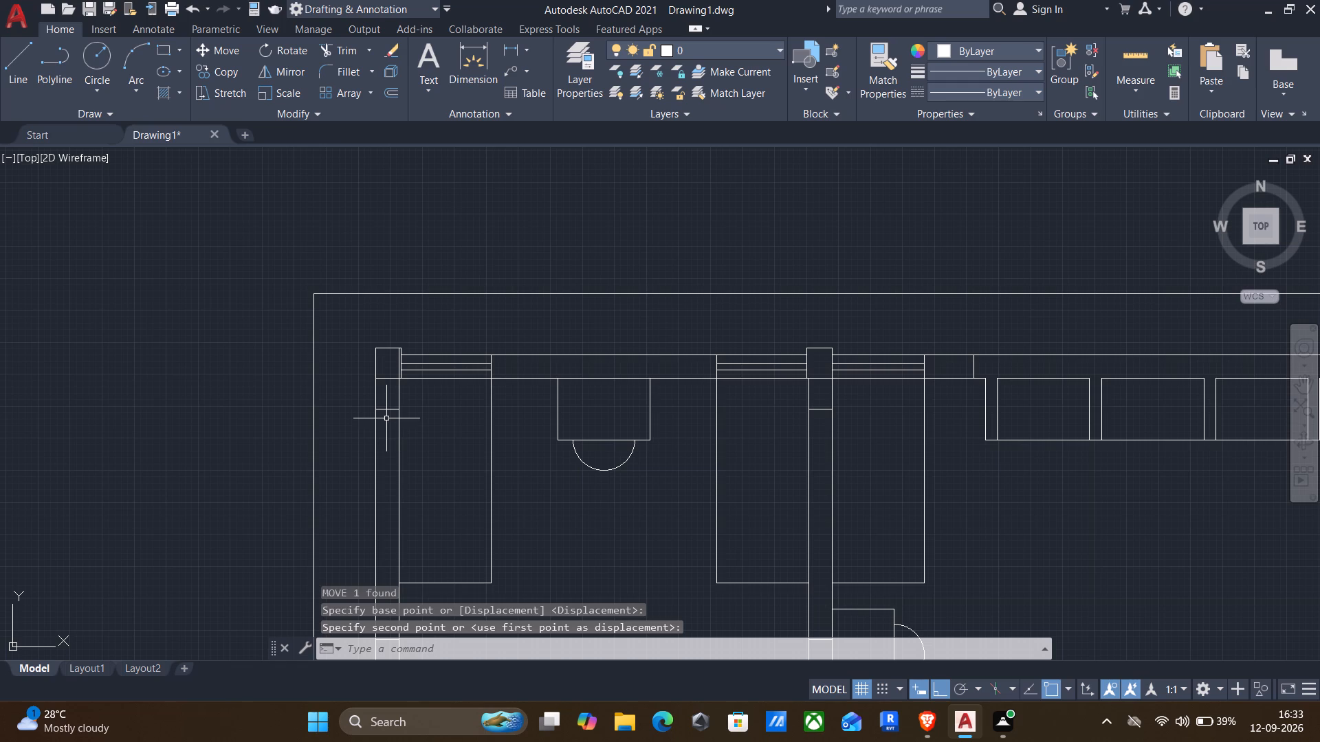
left_click(384, 410)
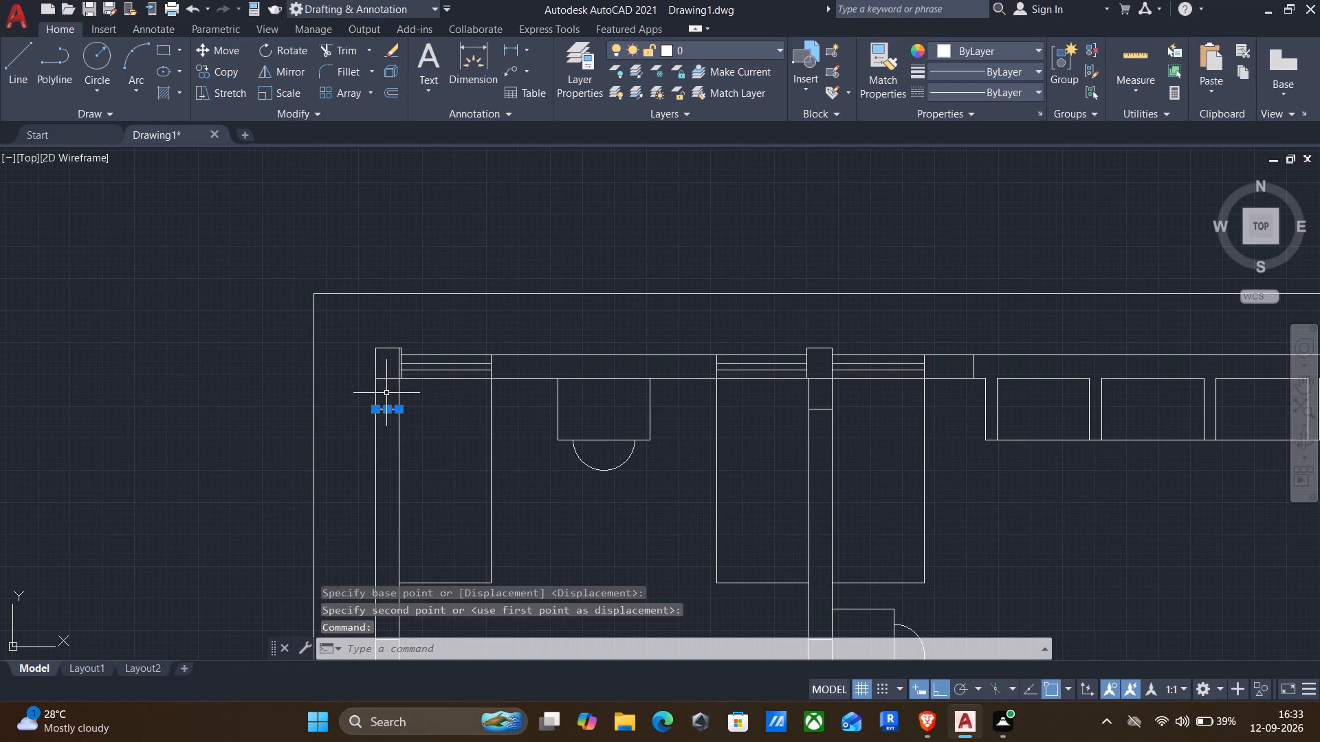
key("Delete")
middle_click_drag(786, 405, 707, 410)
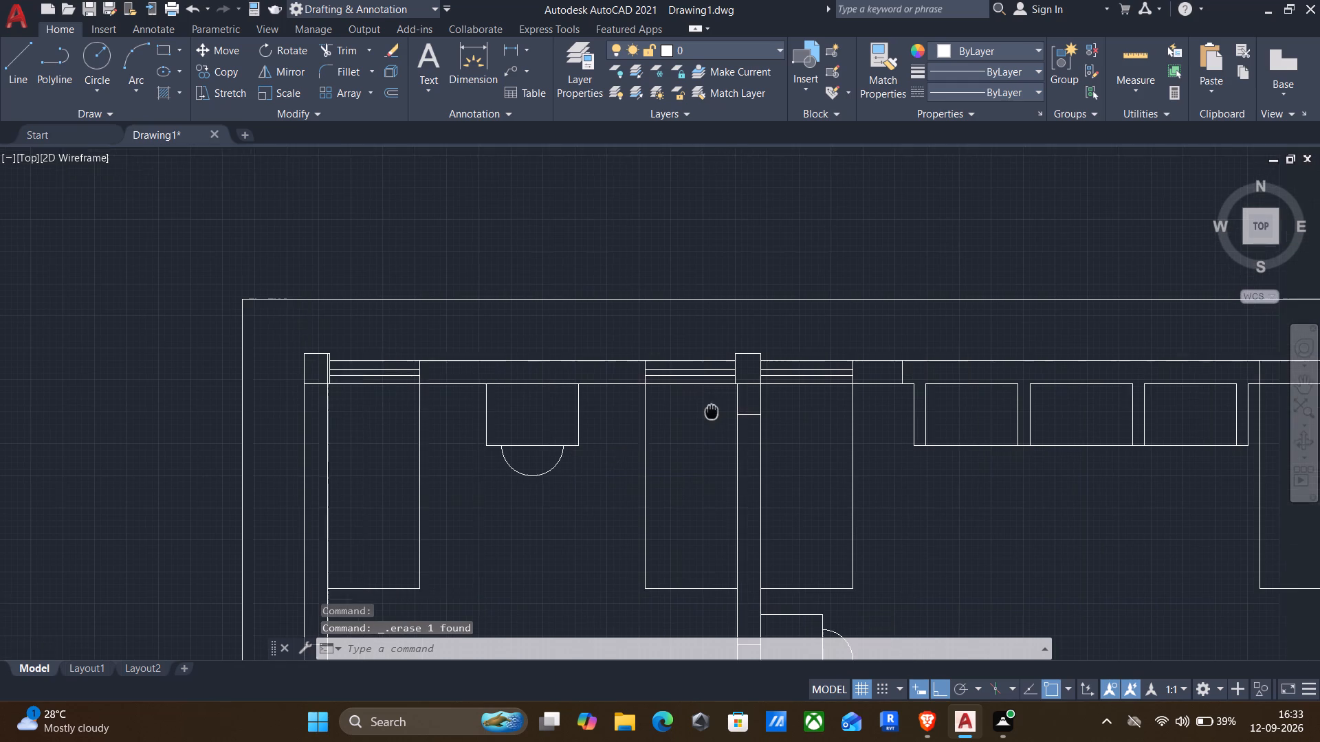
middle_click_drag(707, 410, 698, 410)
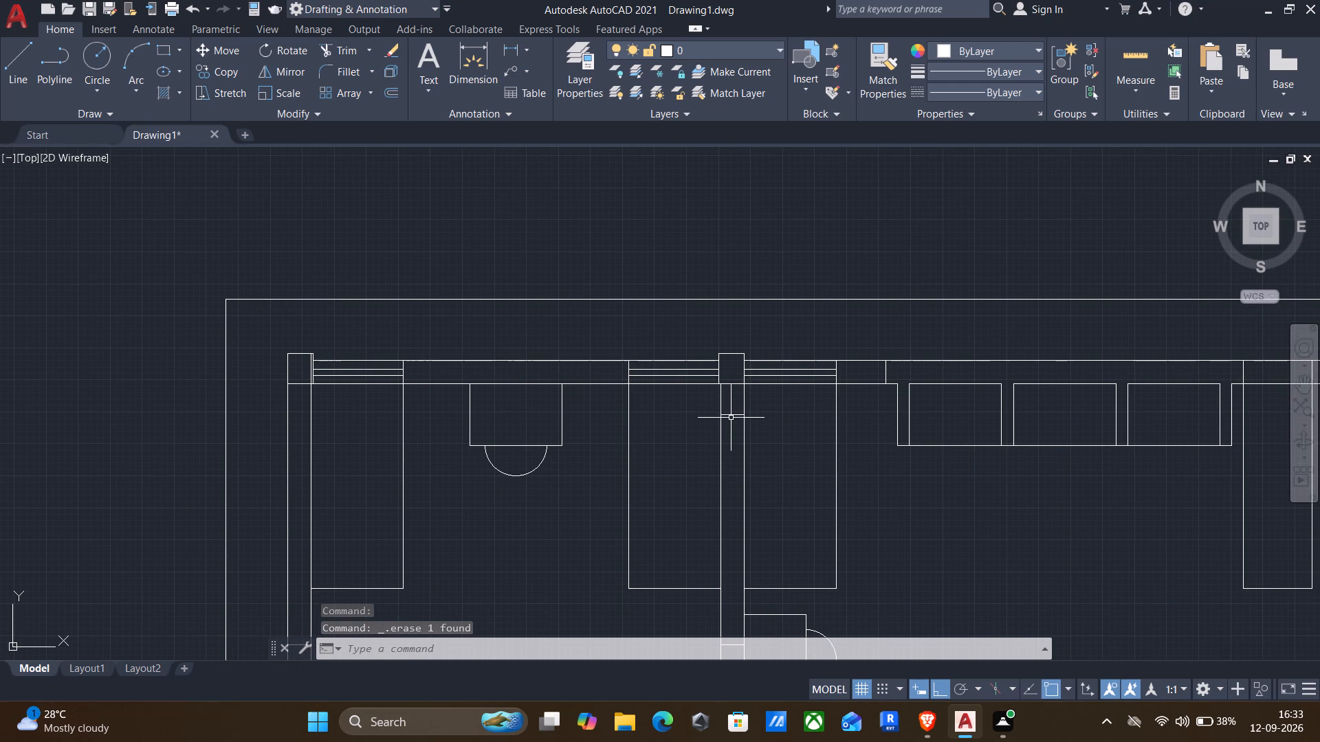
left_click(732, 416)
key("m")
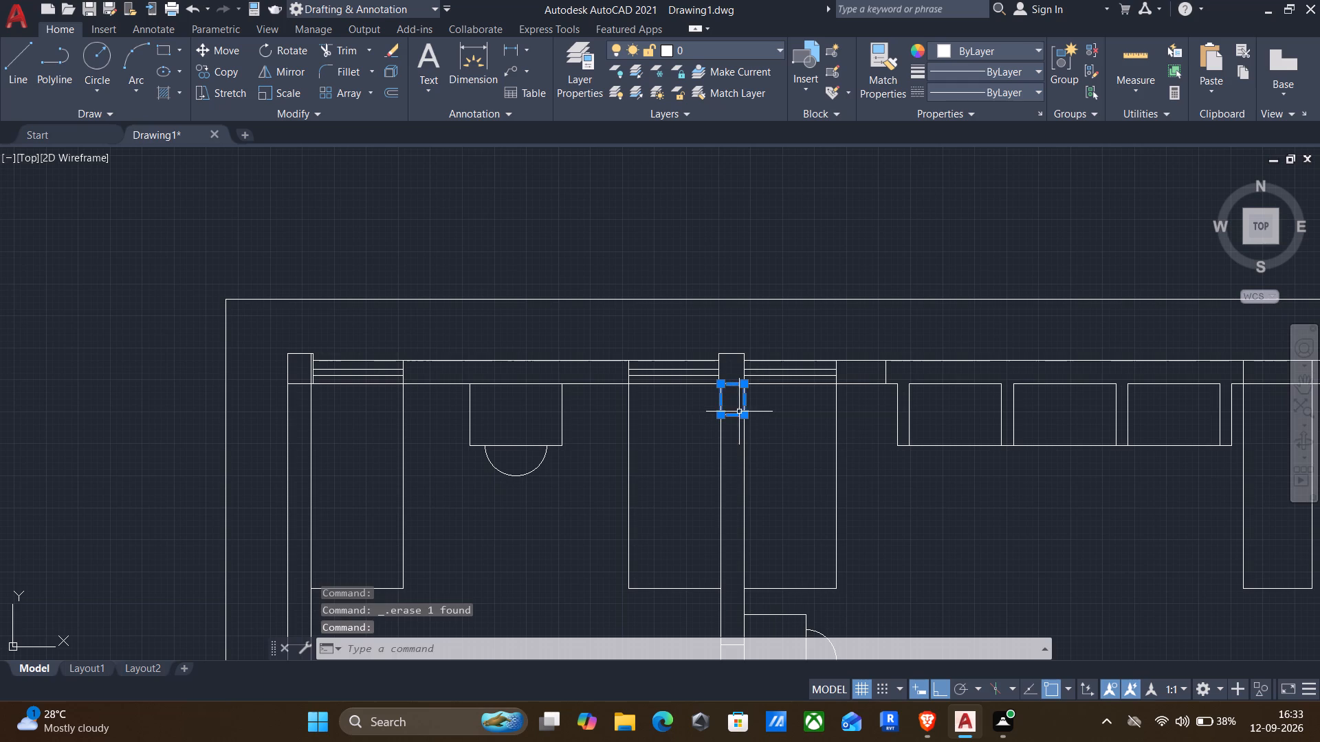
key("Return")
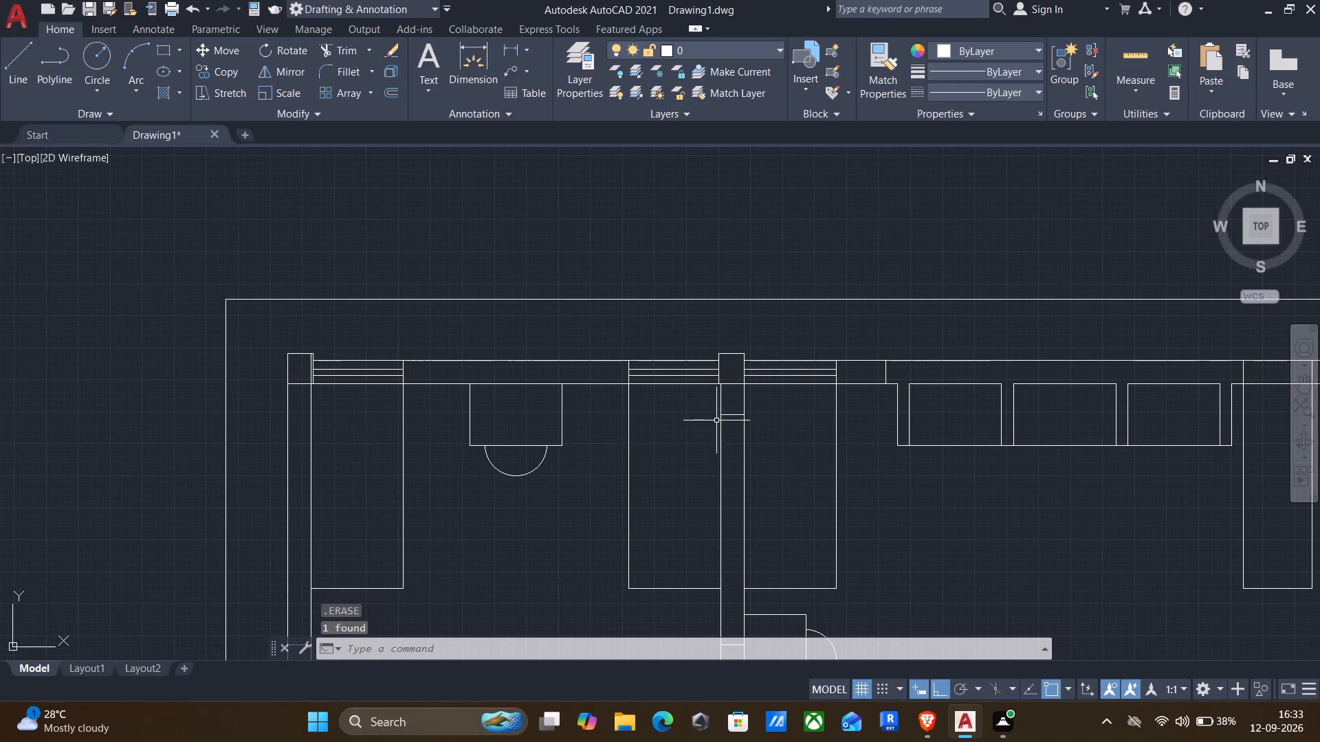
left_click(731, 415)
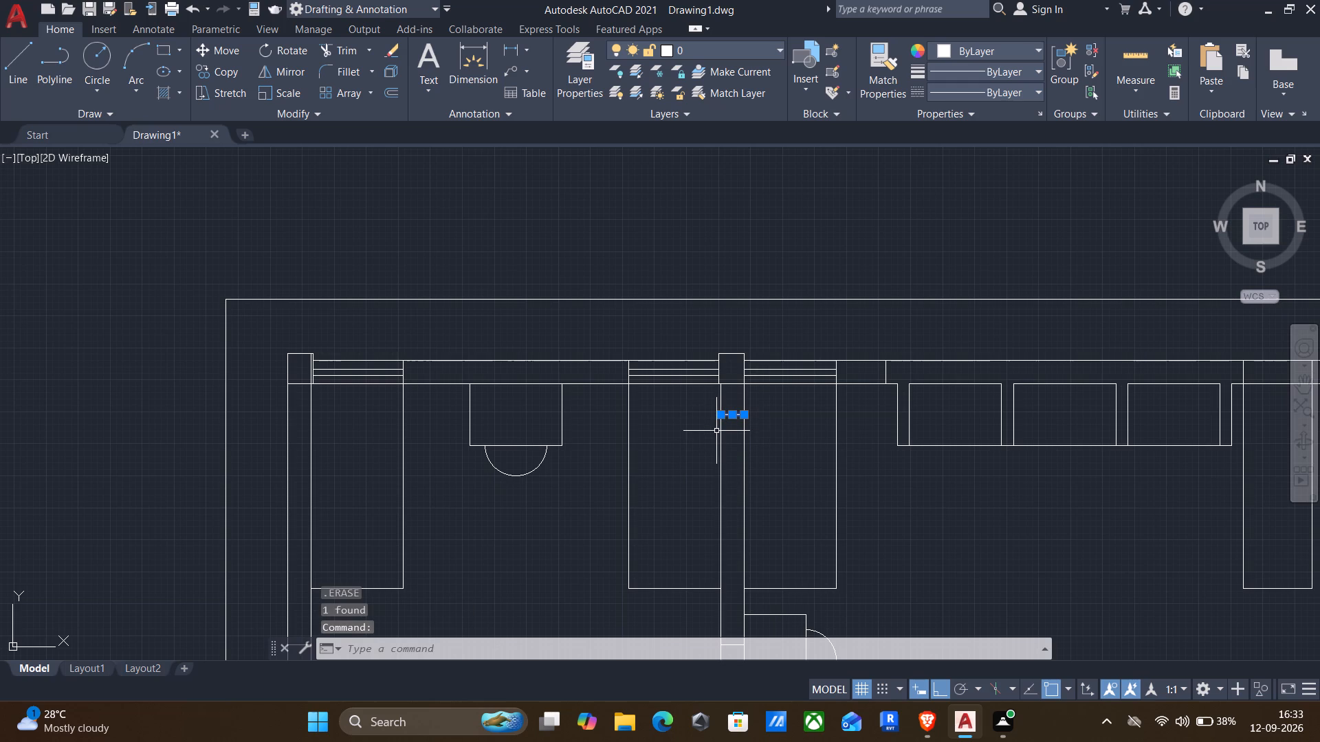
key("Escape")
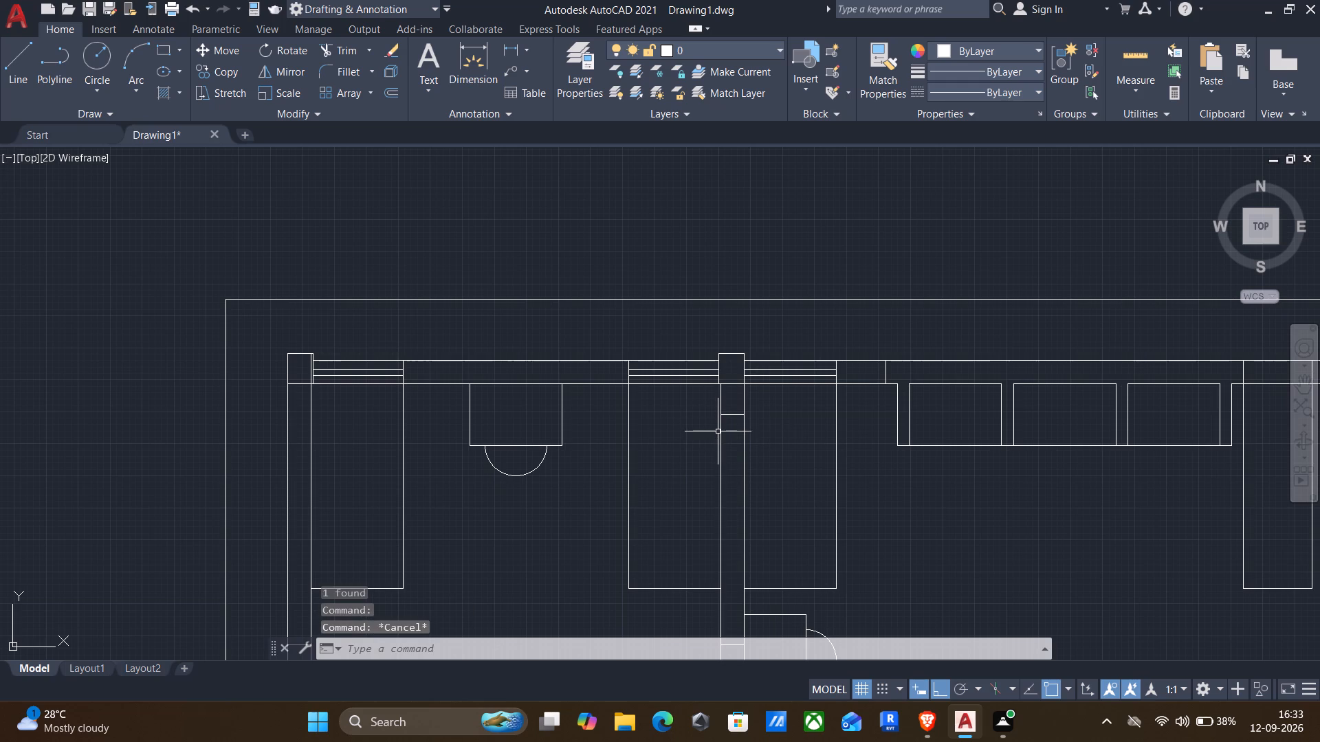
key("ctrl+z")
Move the copy at the western partition straight up by its southeast corner onto the upper wall's inner line.
left_click(728, 413)
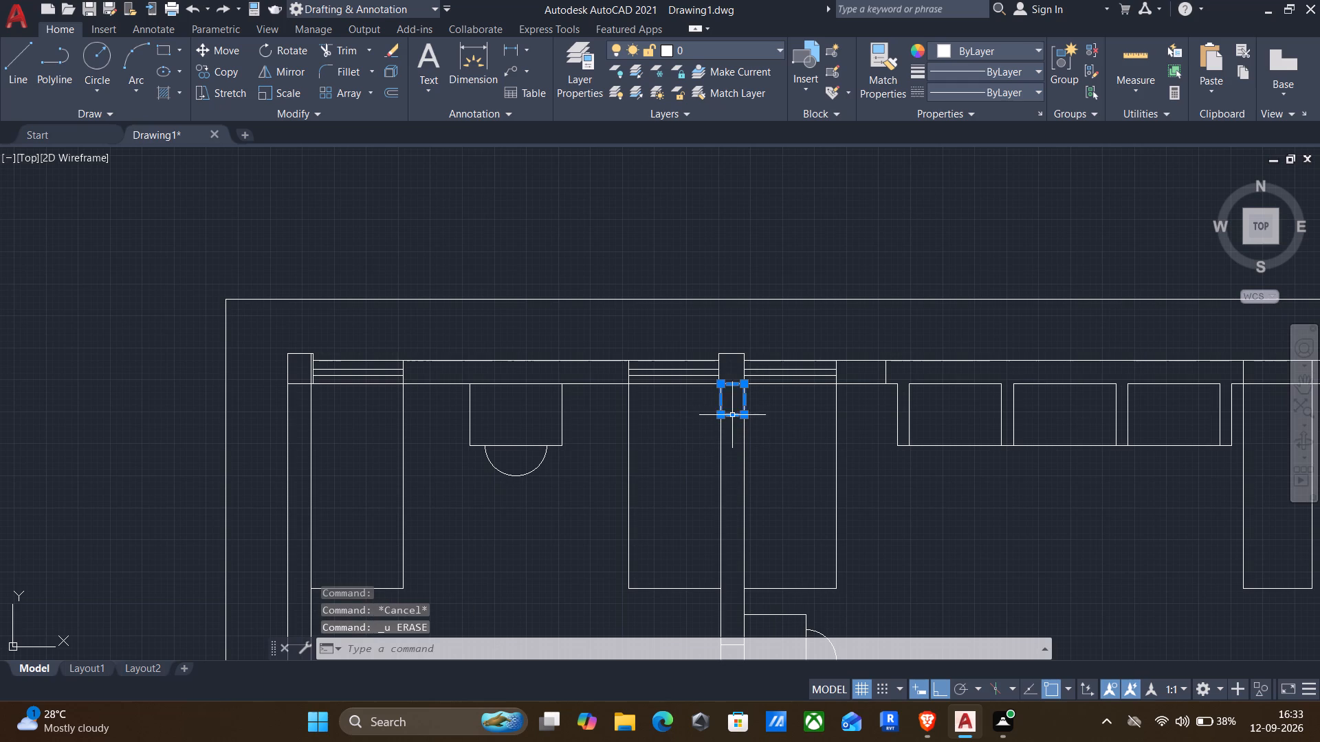
key("m")
key("Return")
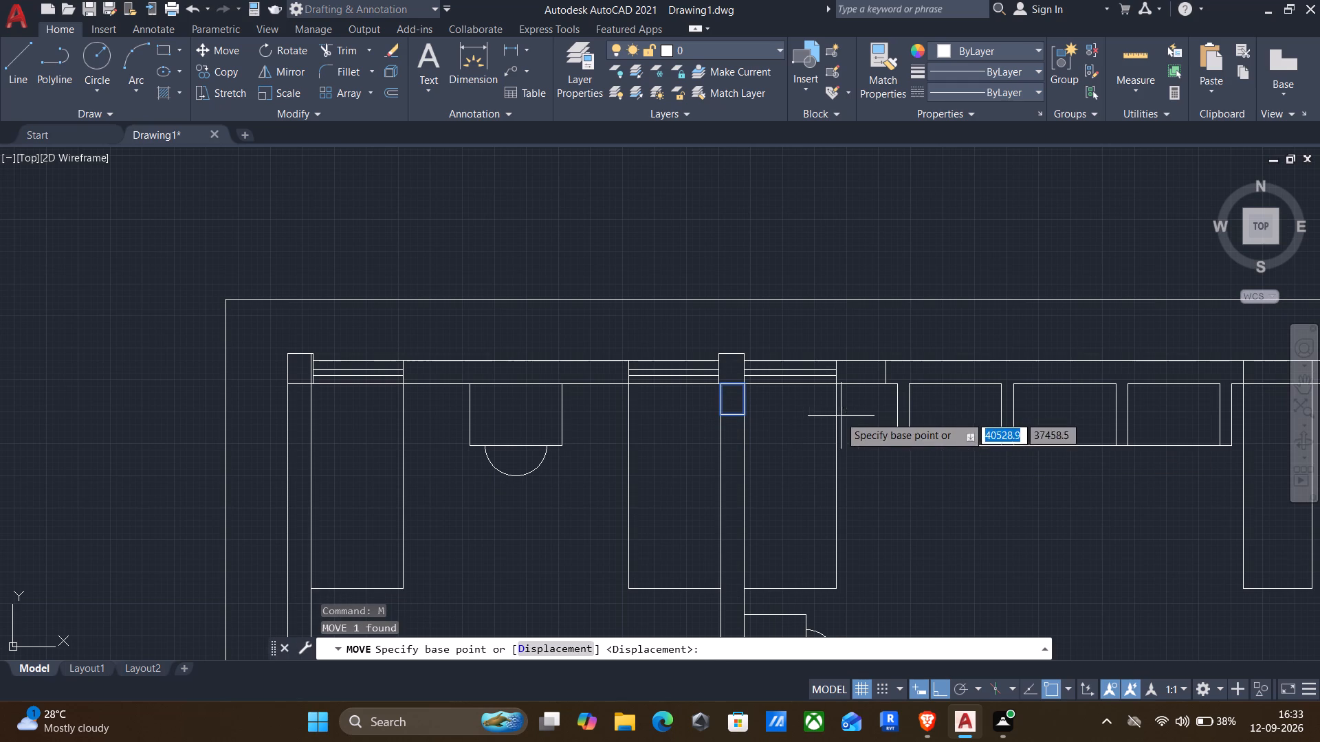
left_click(745, 423)
scroll(740, 390, "up", 3)
left_click(742, 363)
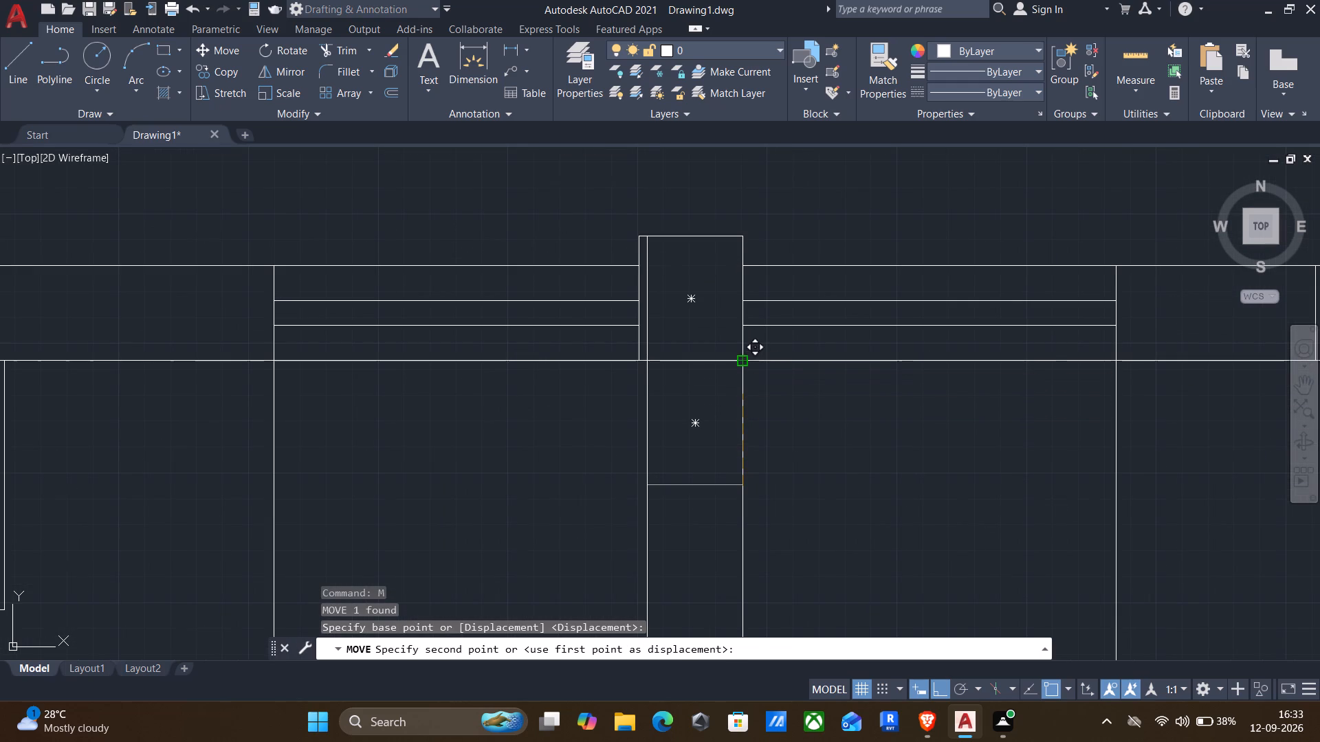
Move the column copy and the object overlapping it at the eastern full-height partition straight up into the upper wall by the southeast corner.
scroll(769, 394, "down", 2)
middle_click_drag(813, 429, 0, 373)
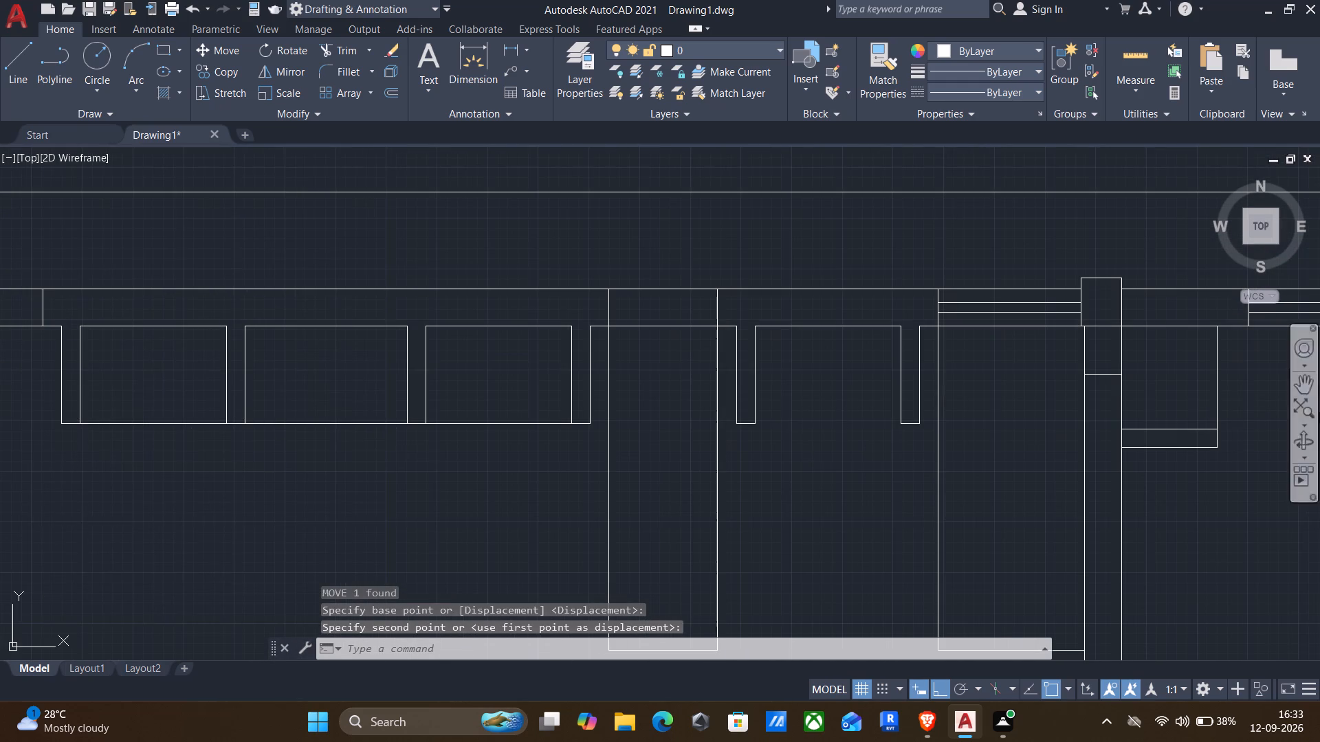
middle_click_drag(1108, 392, 1021, 410)
left_click(1029, 412)
left_click(1013, 385)
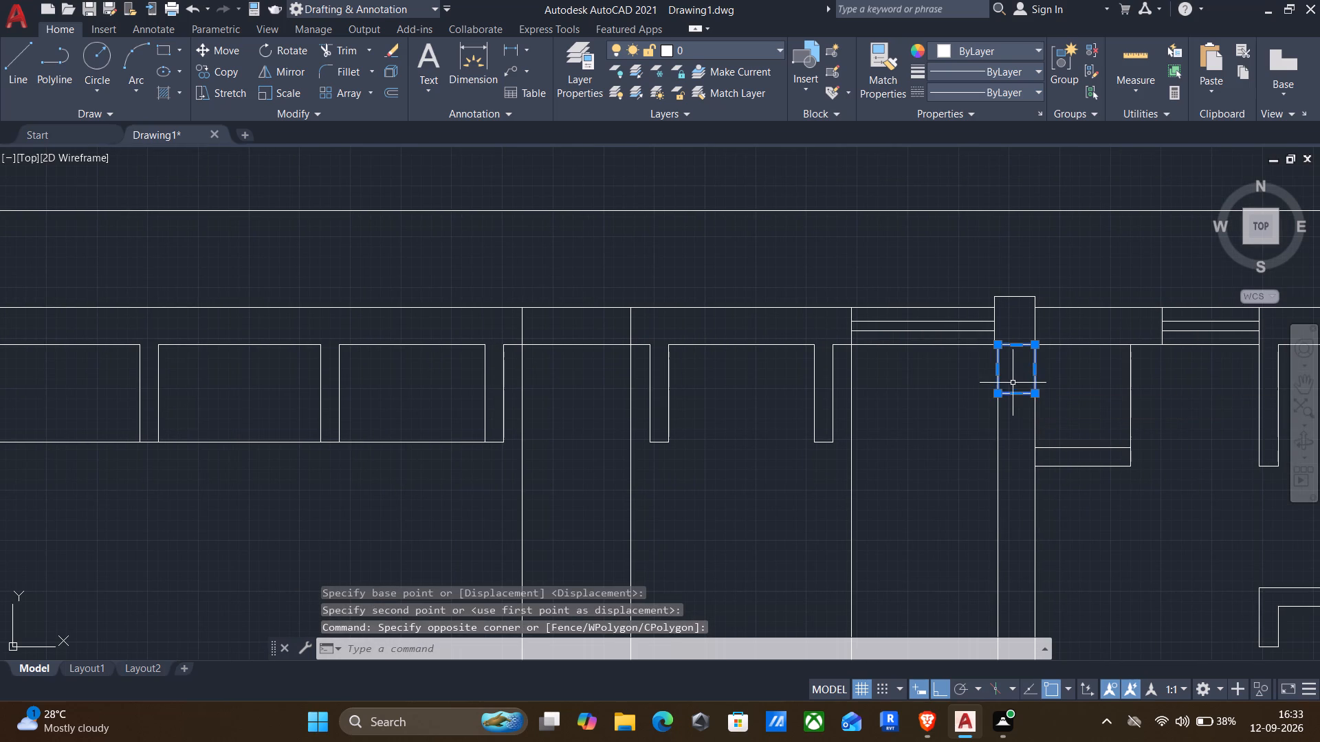
key("m")
key("Return")
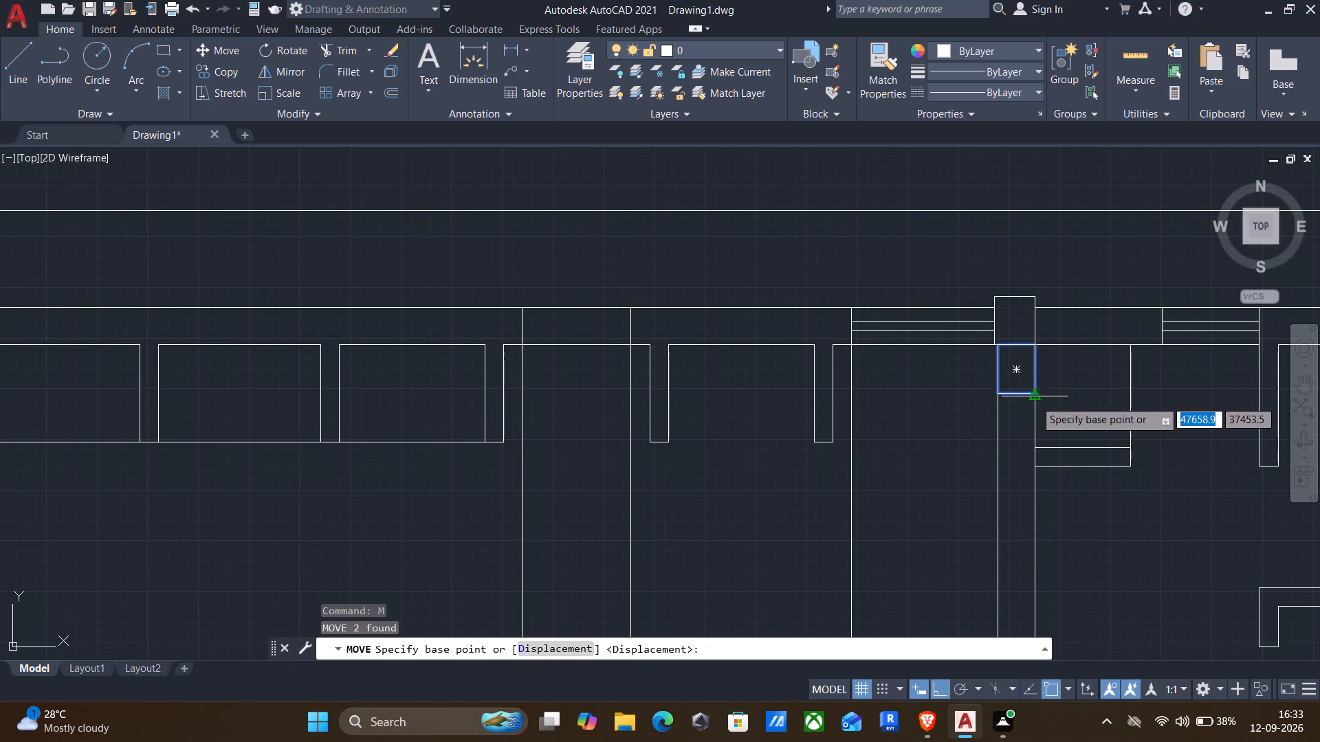
left_click(1034, 400)
left_click(1039, 349)
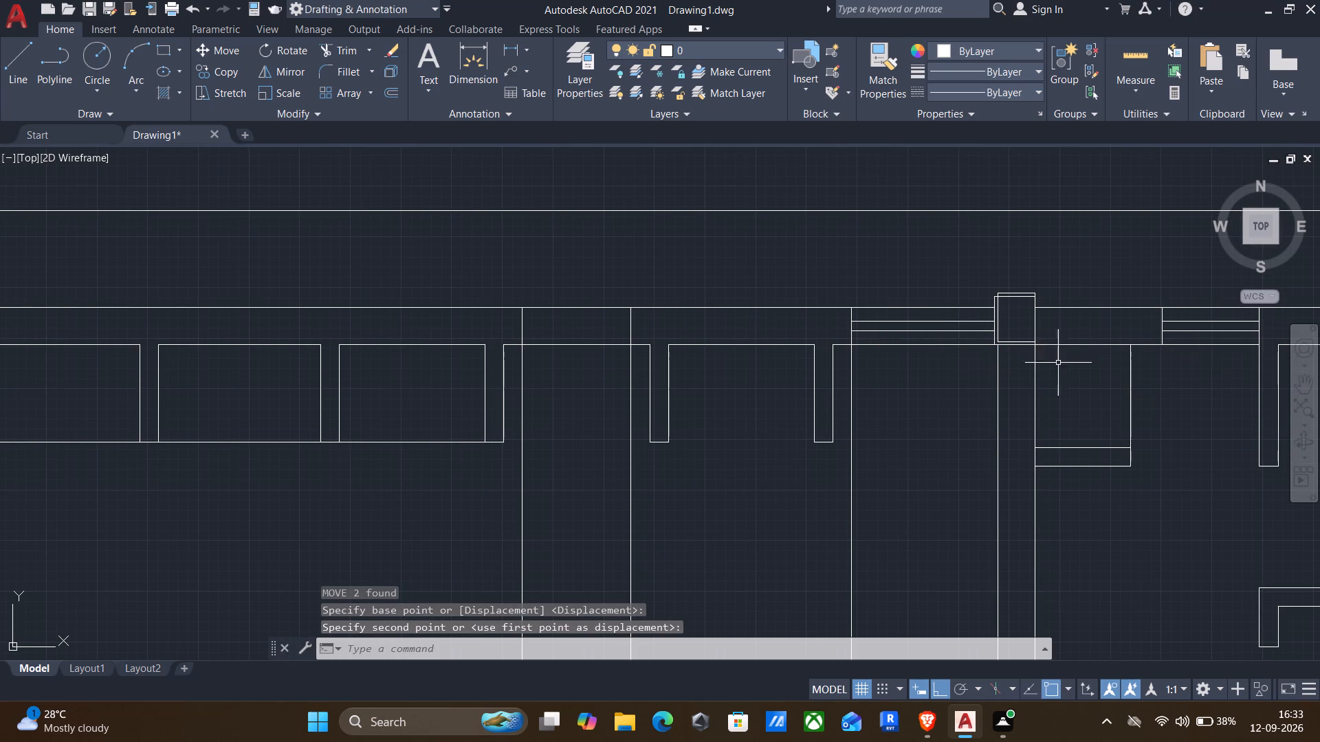
Move these two objects straight down by the southeast corner onto the upper wall's inner line.
middle_click_drag(1063, 376, 832, 409)
scroll(793, 370, "up", 2)
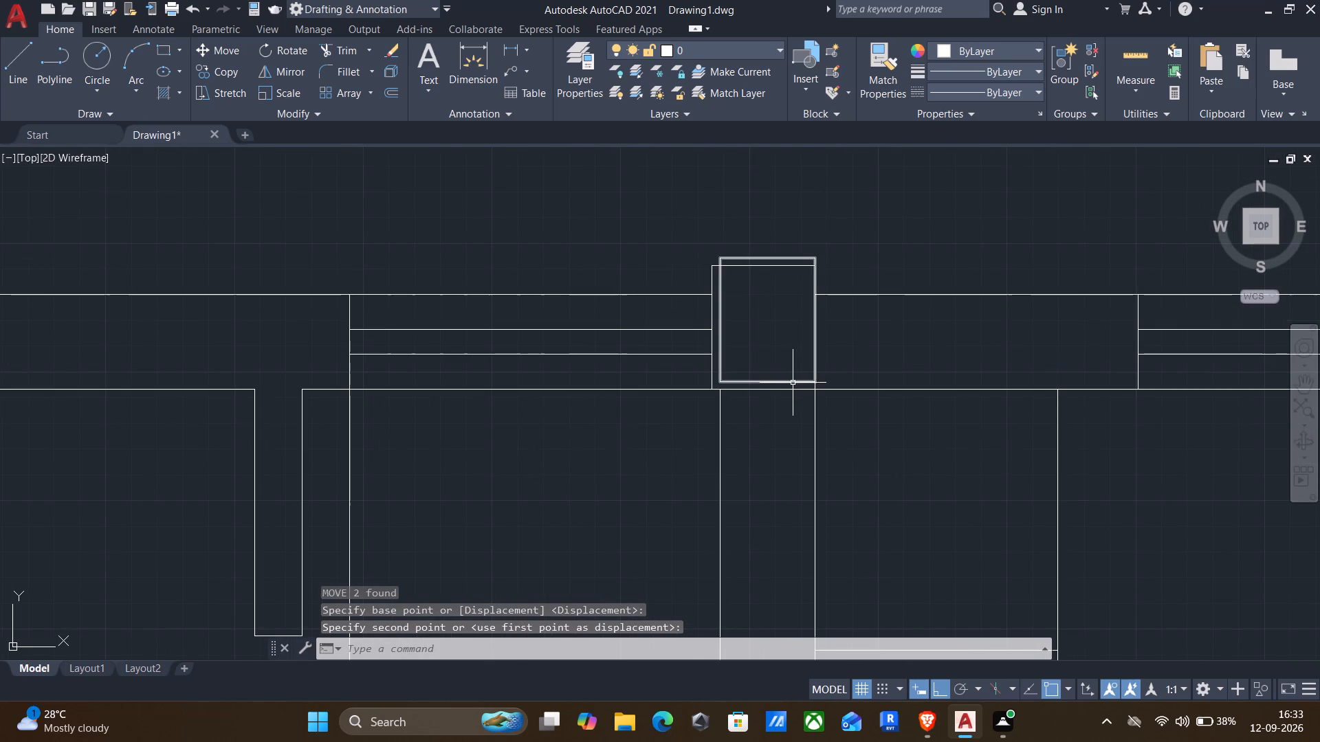
left_click(793, 385)
left_click(786, 367)
key("m")
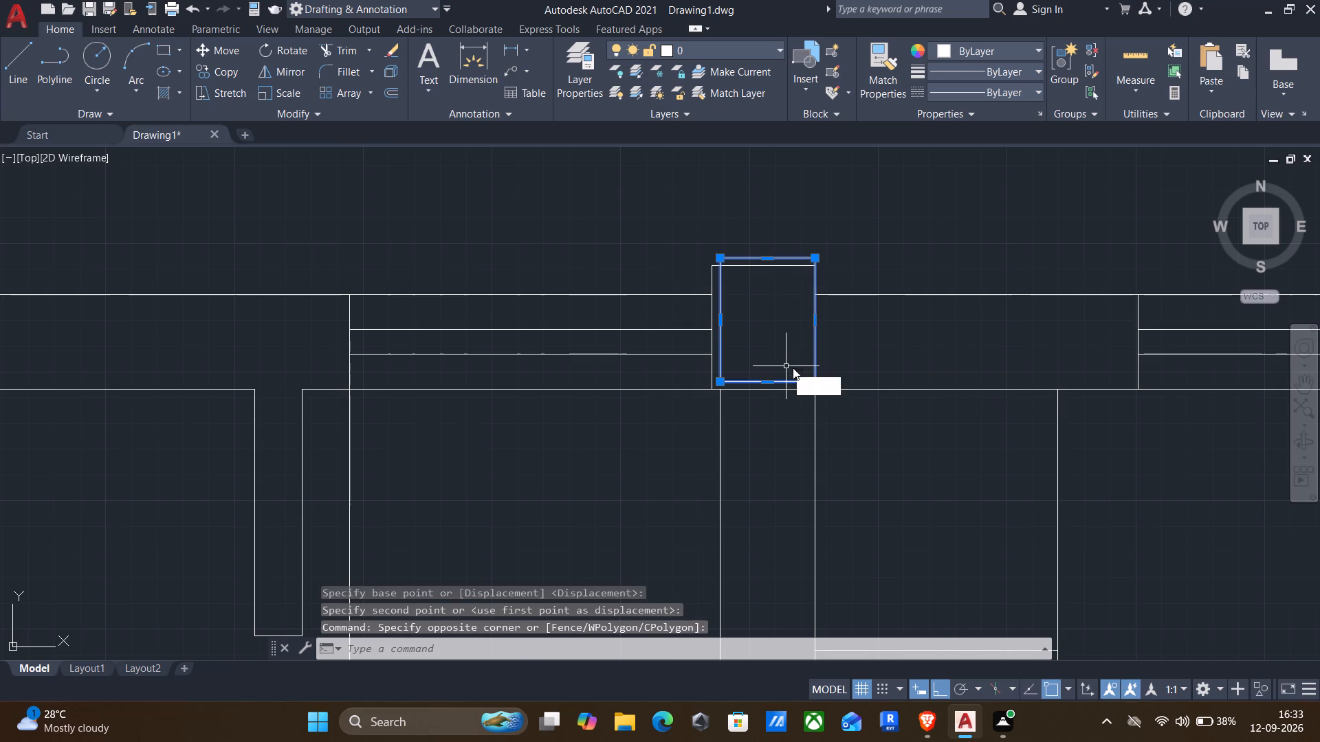
key("Return")
left_click(816, 380)
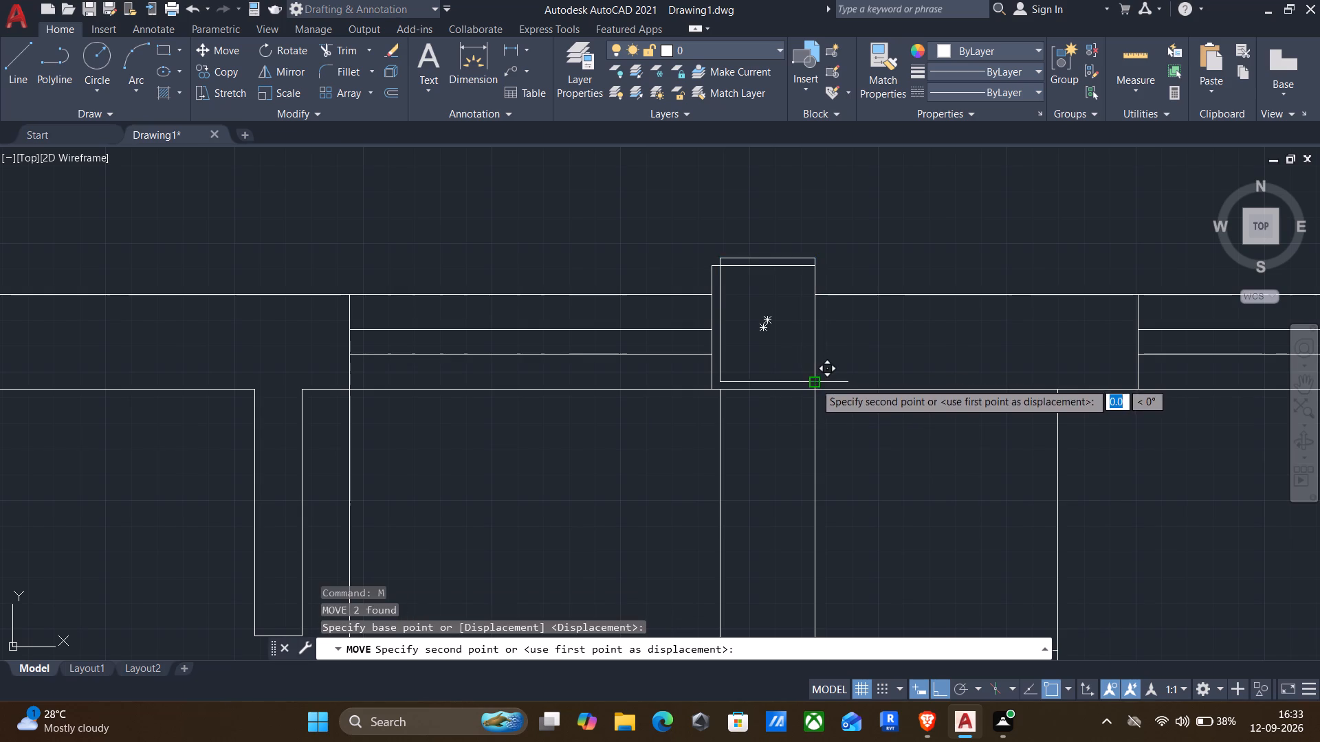
left_click(814, 392)
Move the column copy below the northeast corner column straight up by its southeast corner onto the upper wall's inner line.
scroll(885, 460, "down", 2)
middle_click_drag(949, 491, 615, 464)
scroll(925, 495, "down", 1)
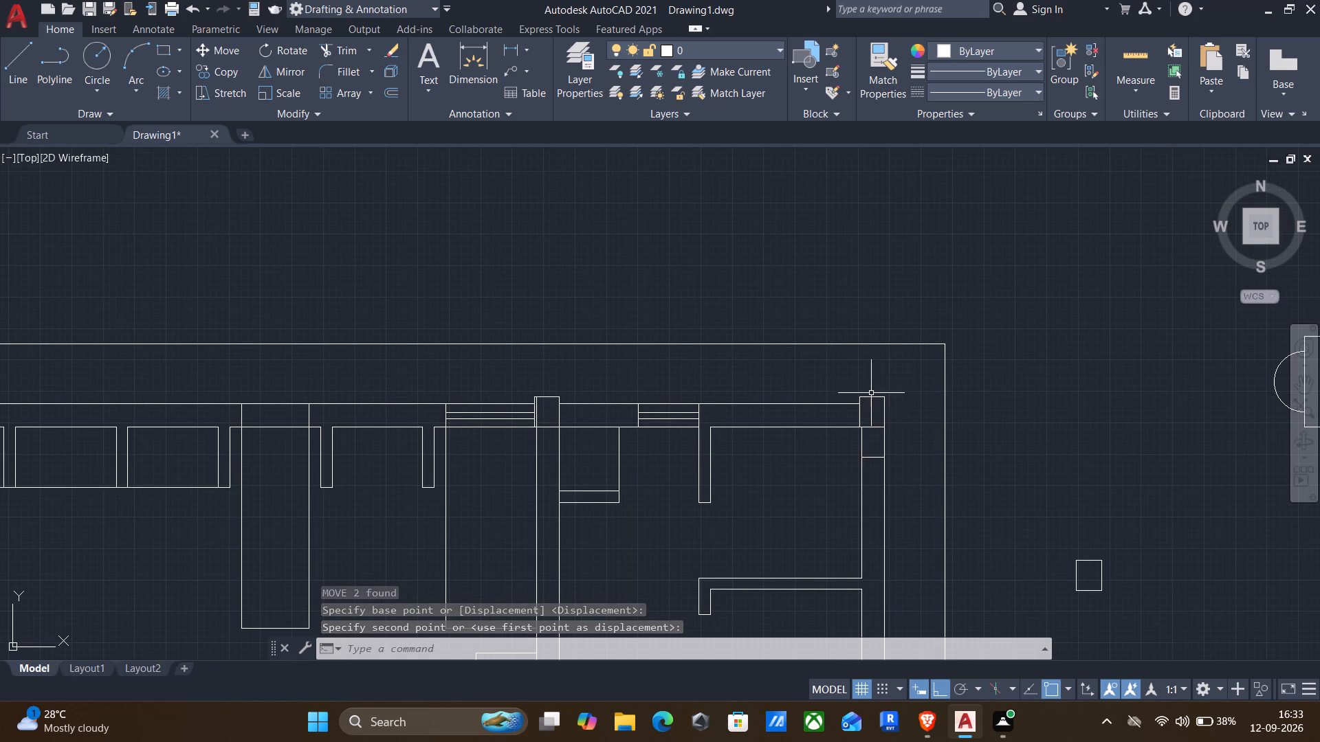
left_click(871, 458)
key("m")
key("Return")
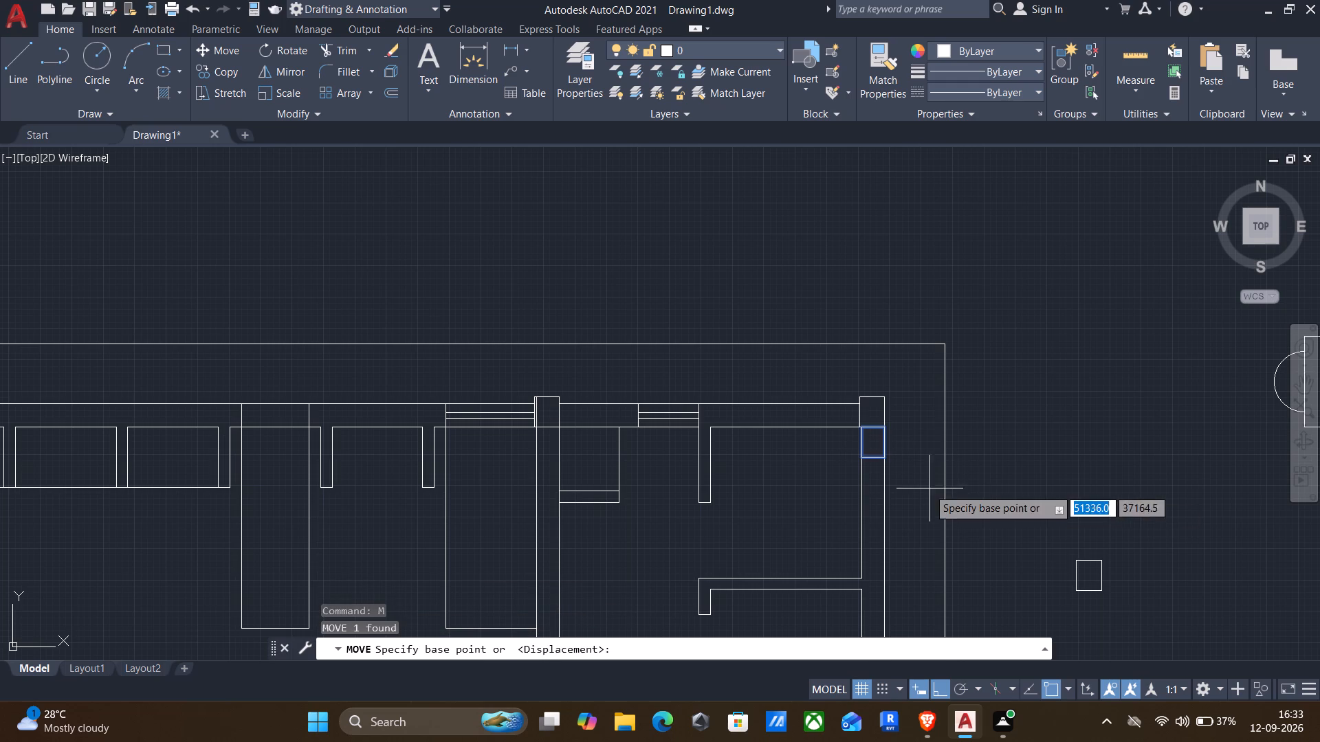
left_click(887, 456)
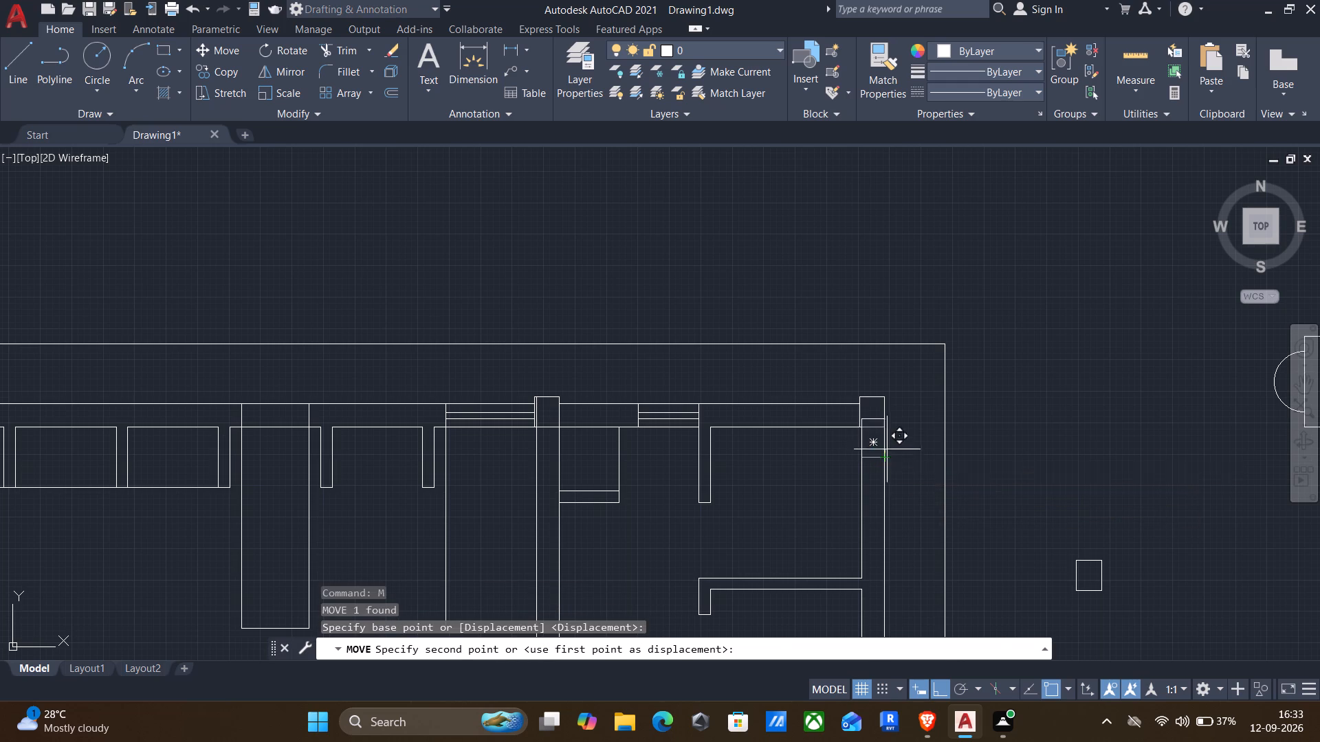
left_click(884, 429)
middle_click_drag(916, 459, 993, 438)
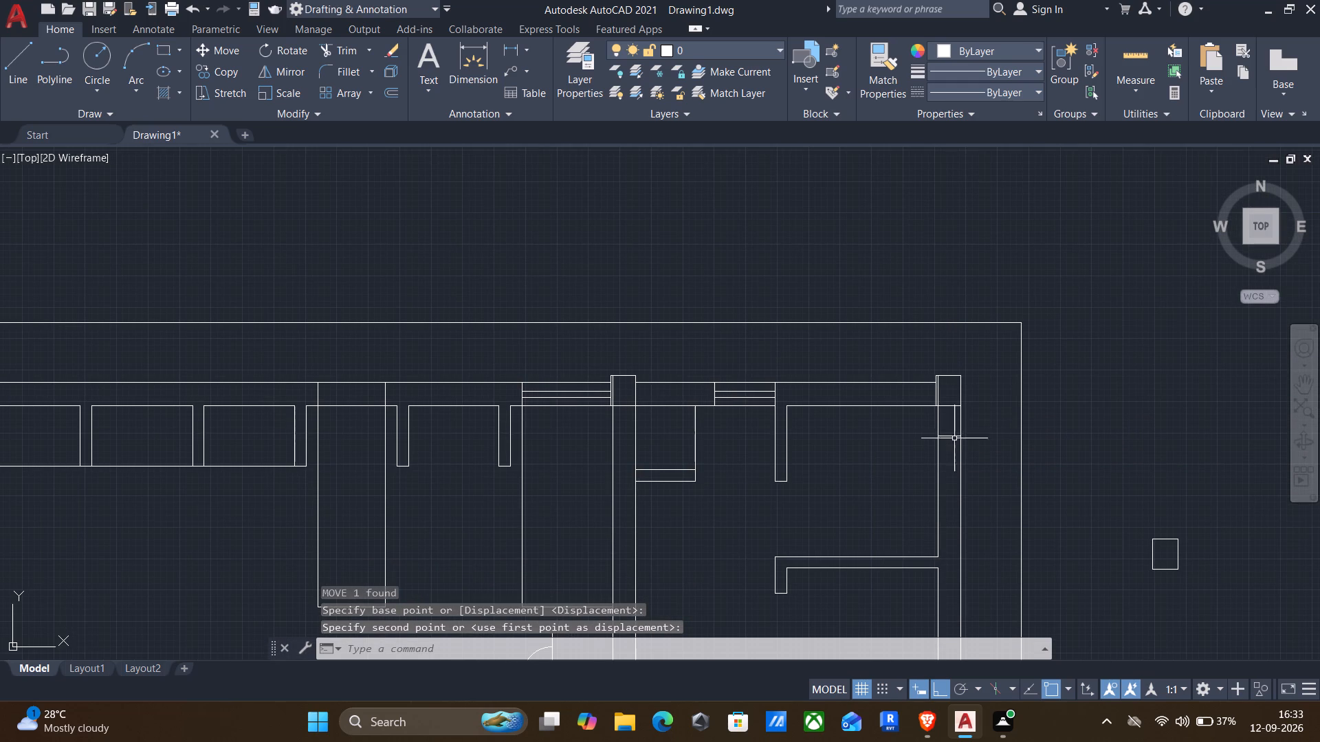
Erase the short line across the east wall just below the northeast corner column.
left_click(951, 436)
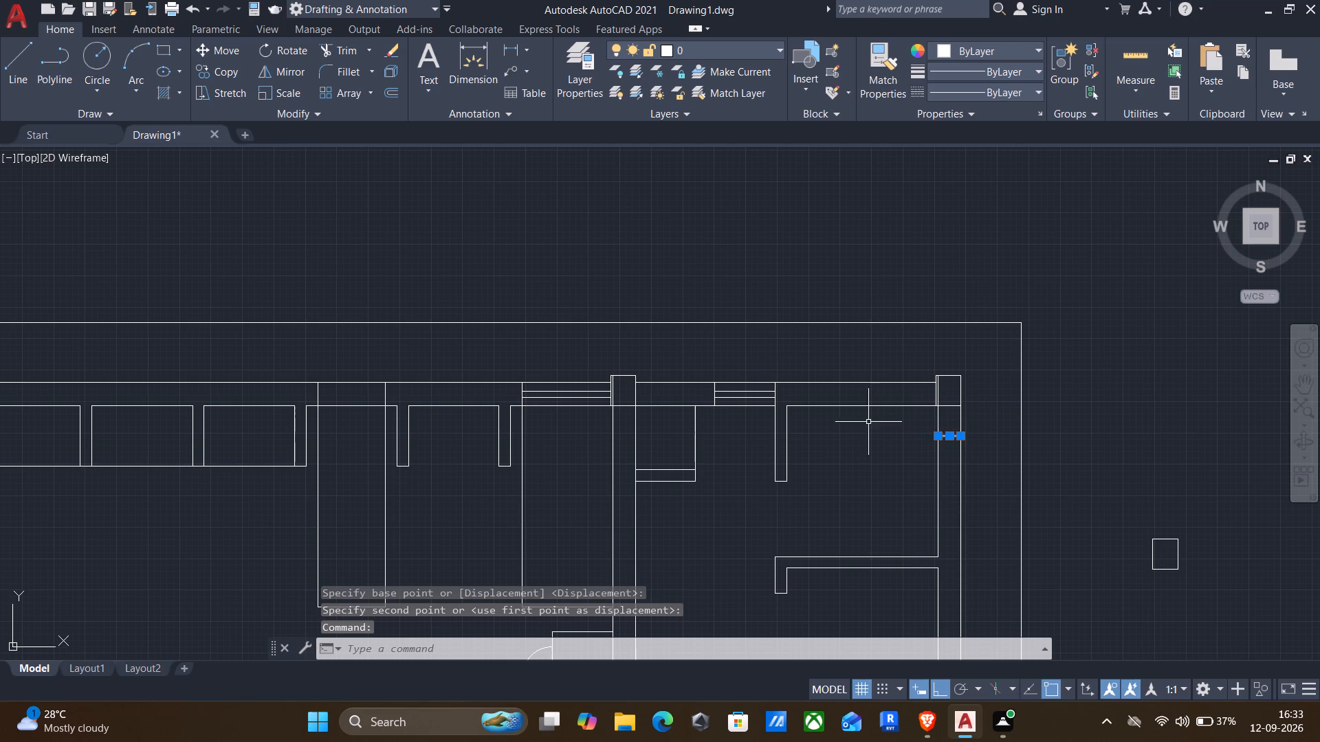
key("Delete")
Trim away the narrow leftover strip along the west side of the upper-wall column at the eastern full-height partition.
scroll(593, 394, "up", 3)
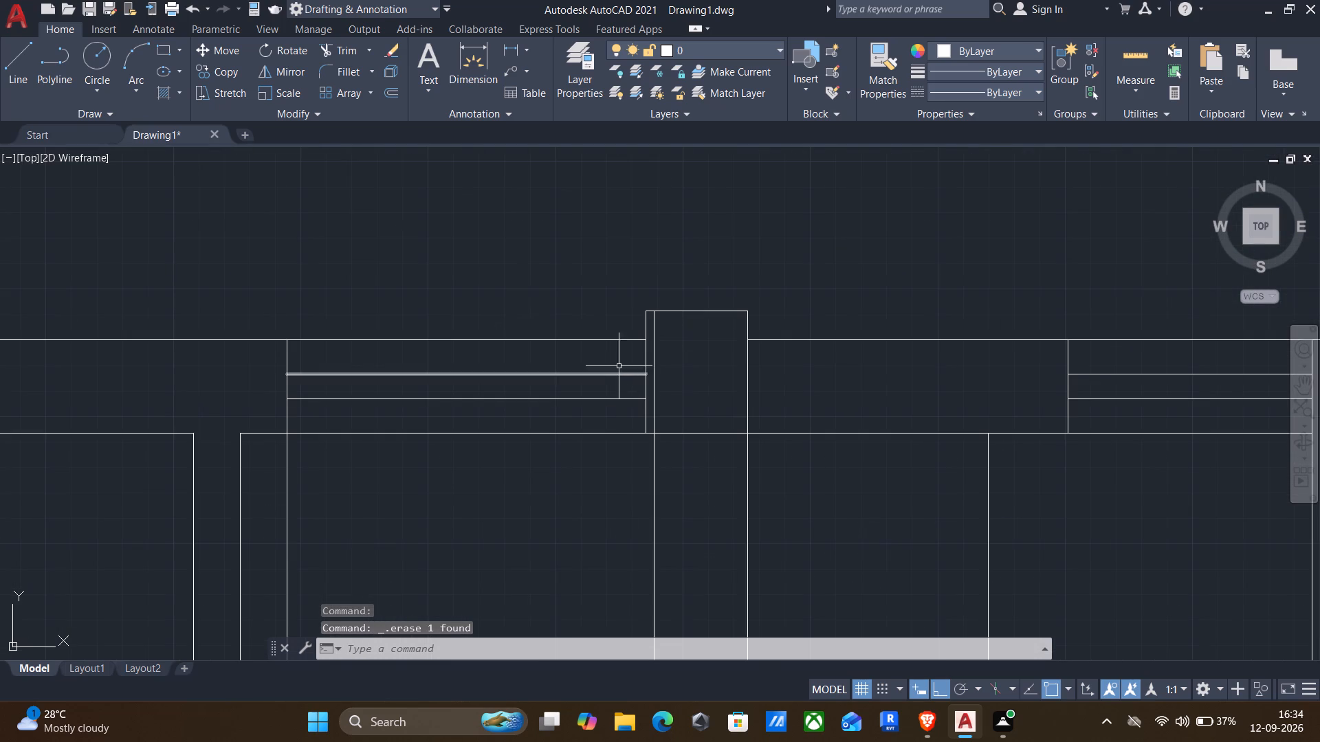
key("t")
key("r")
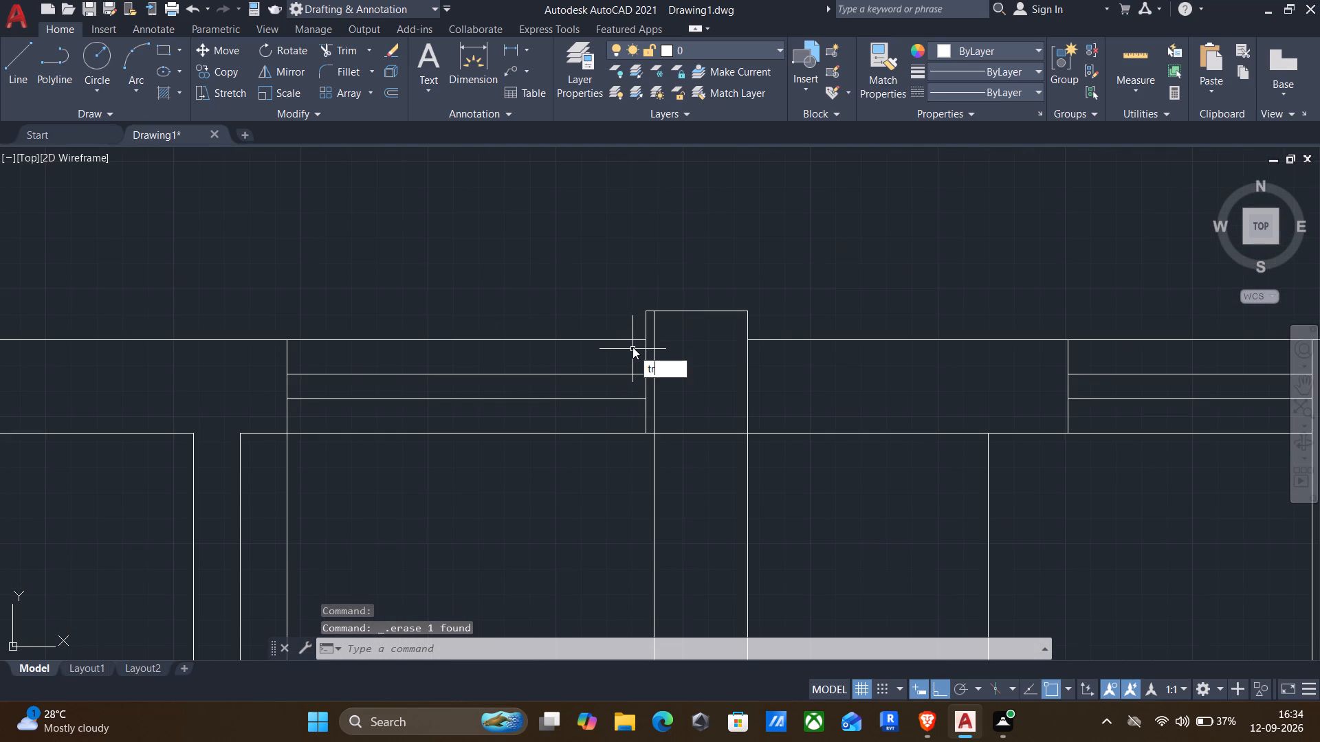
key("Return")
left_click(647, 330)
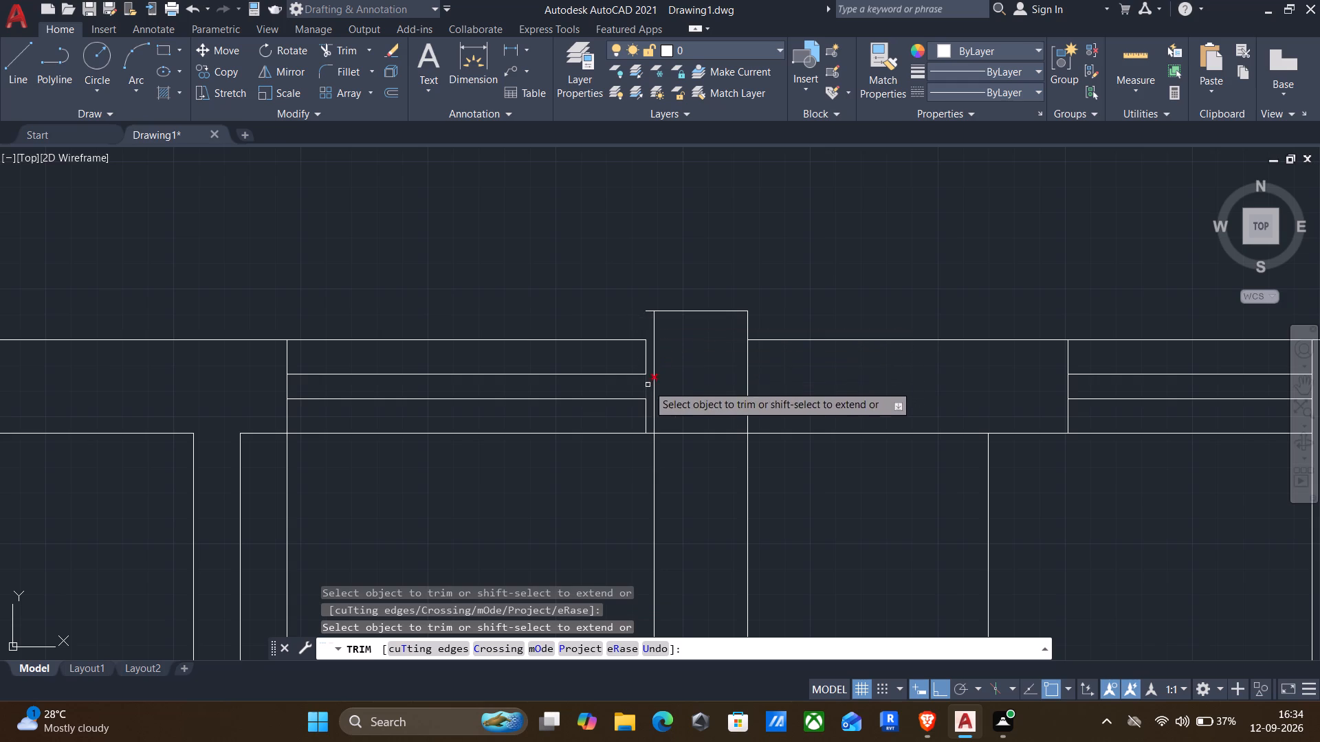
scroll(632, 383, "up", 1)
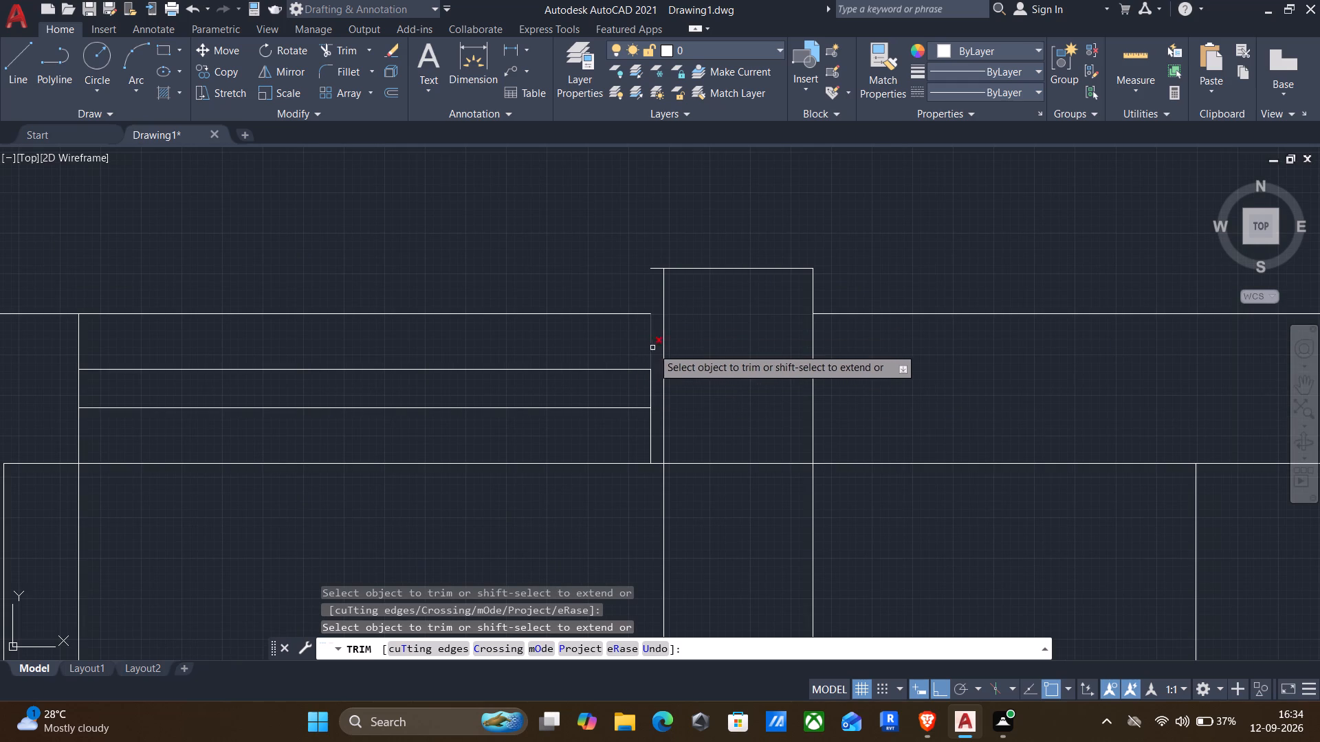
left_click(654, 348)
left_click(639, 328)
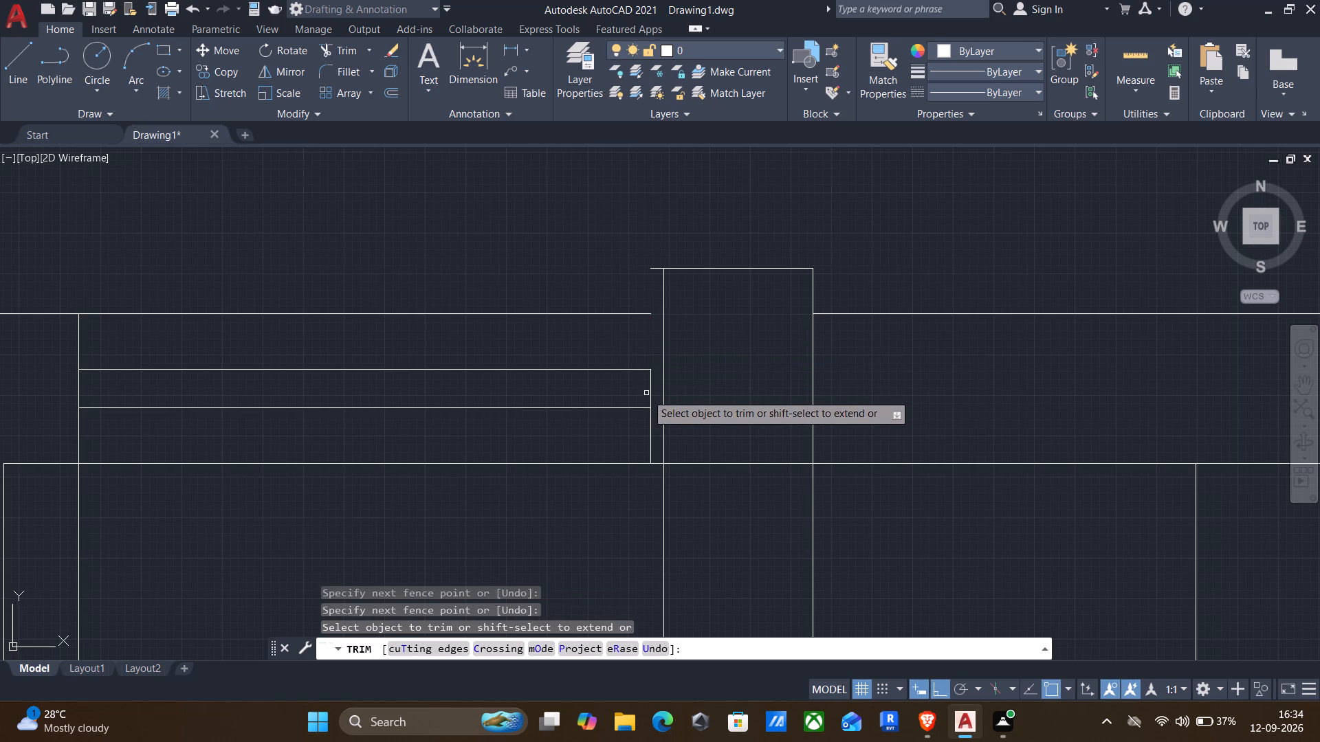
left_click(646, 395)
left_click(655, 386)
left_click(652, 439)
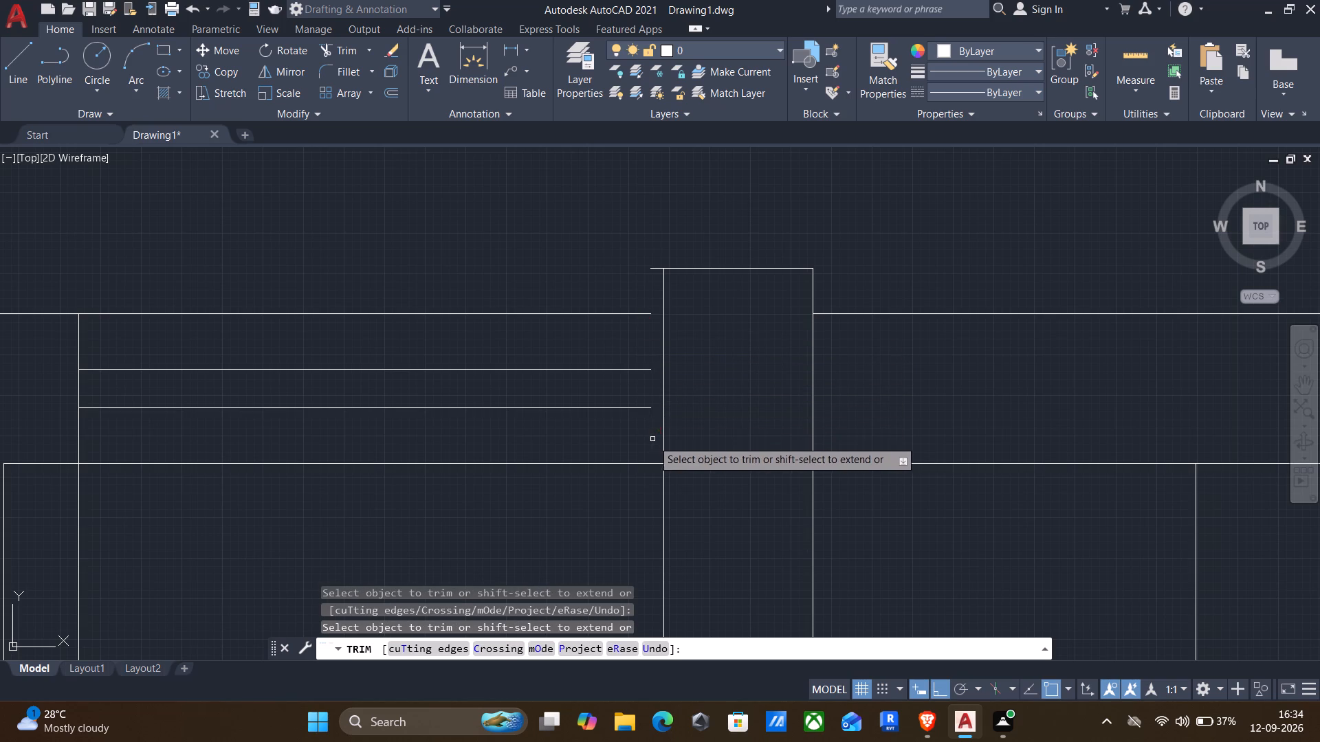
left_click(655, 269)
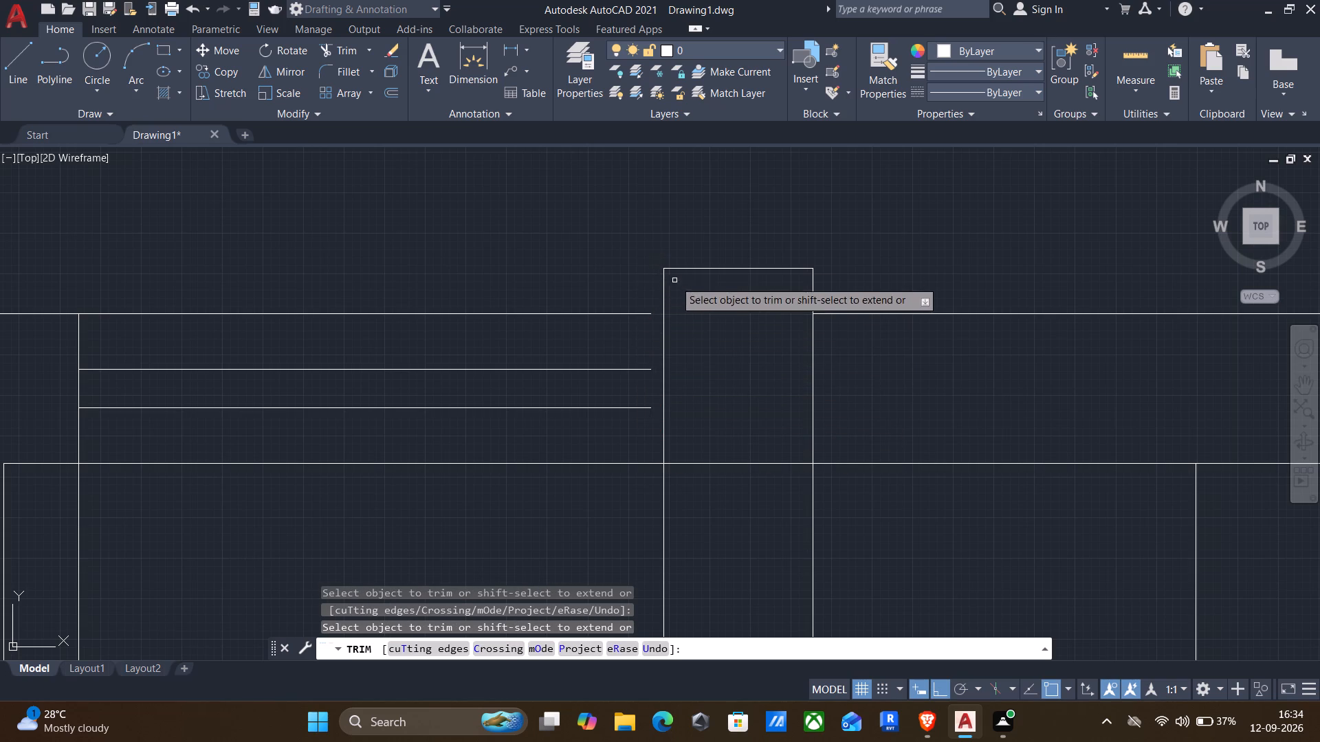
Trim away the narrow leftover strip along the west side of the northeast corner column.
scroll(674, 286, "down", 2)
scroll(972, 412, "down", 1)
middle_click_drag(972, 422, 724, 453)
scroll(724, 453, "up", 1)
middle_click_drag(912, 416, 589, 440)
scroll(872, 370, "up", 1)
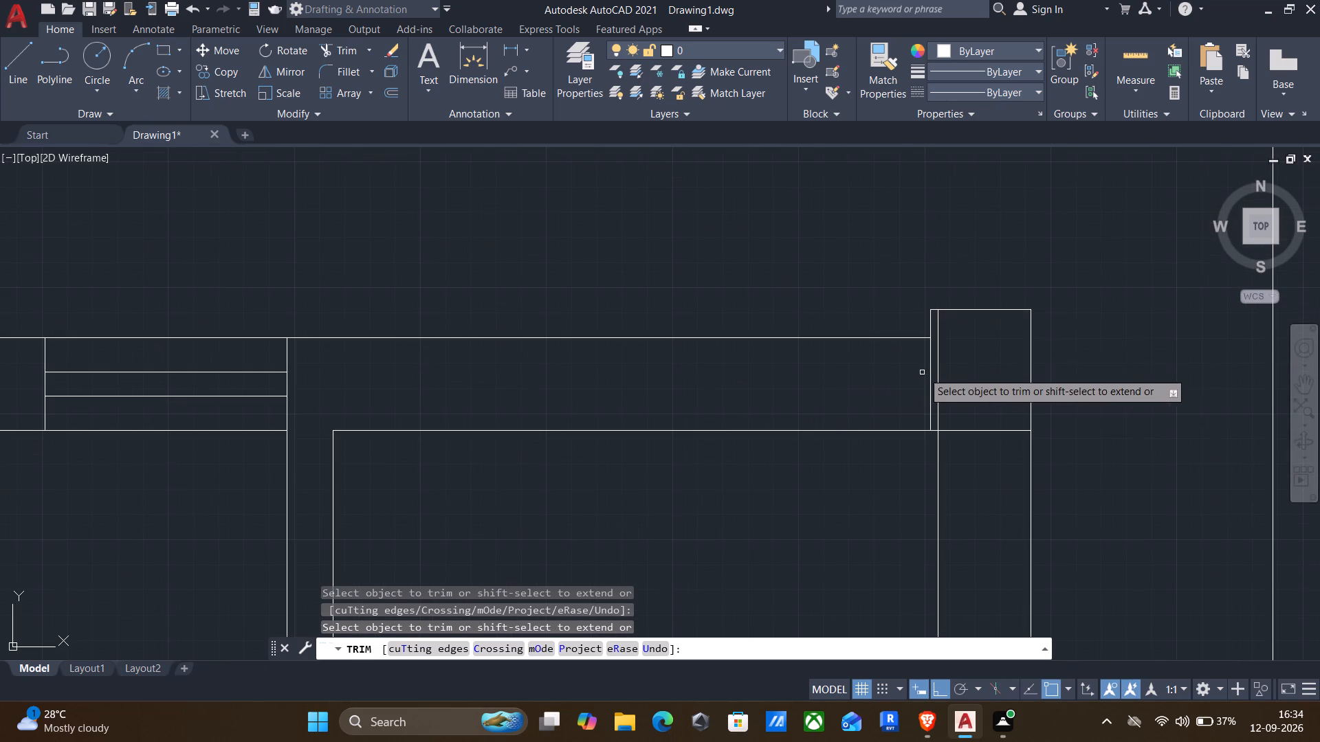
scroll(926, 321, "up", 2)
left_click_drag(929, 321, 935, 321)
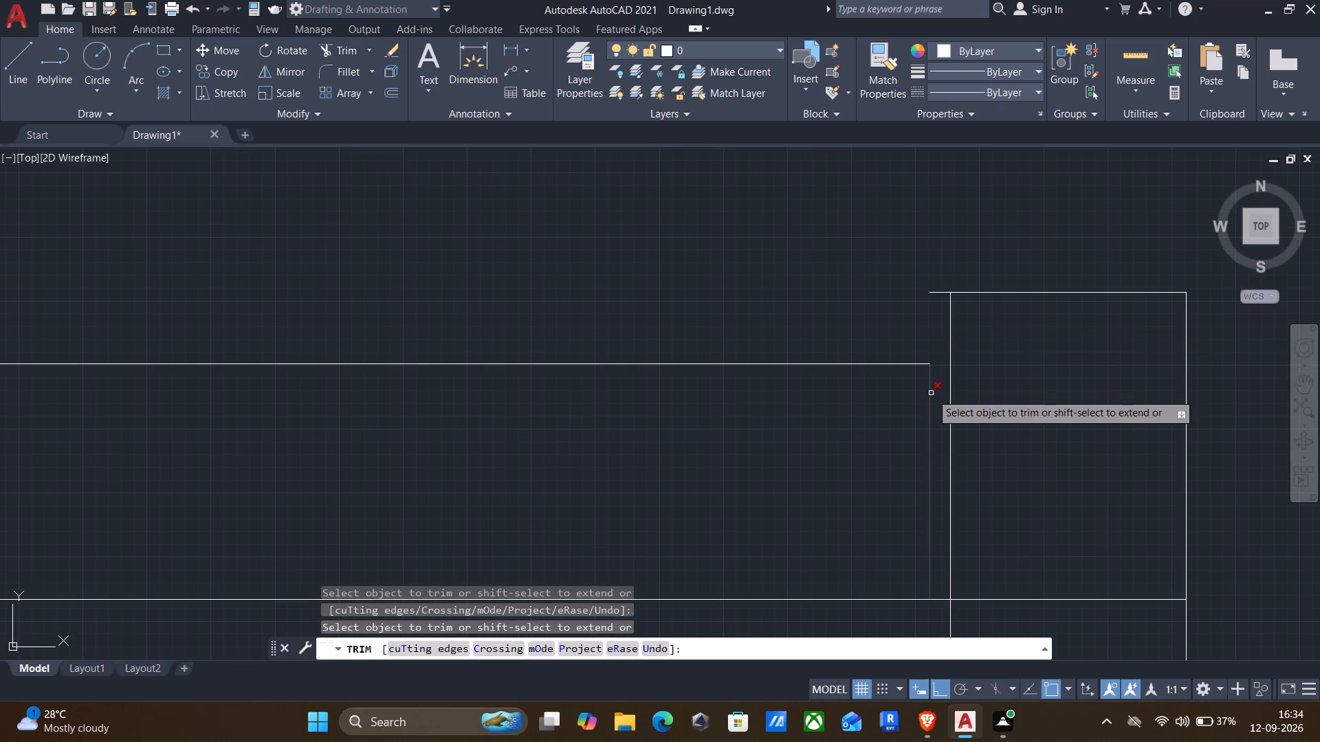
left_click(931, 394)
left_click(943, 290)
scroll(932, 307, "down", 1)
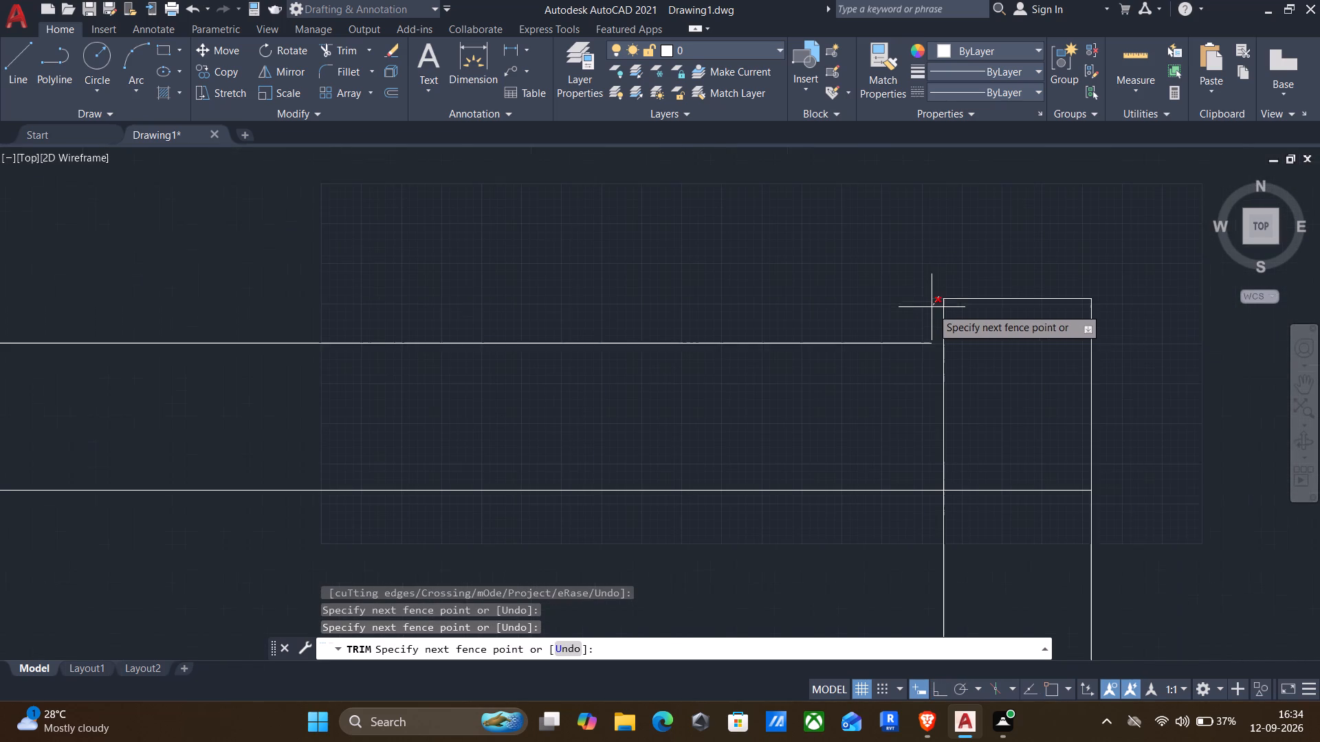
left_click(929, 308)
Trim the short line across the western partition just below its upper-wall column.
scroll(768, 546, "down", 2)
middle_click_drag(745, 559, 910, 499)
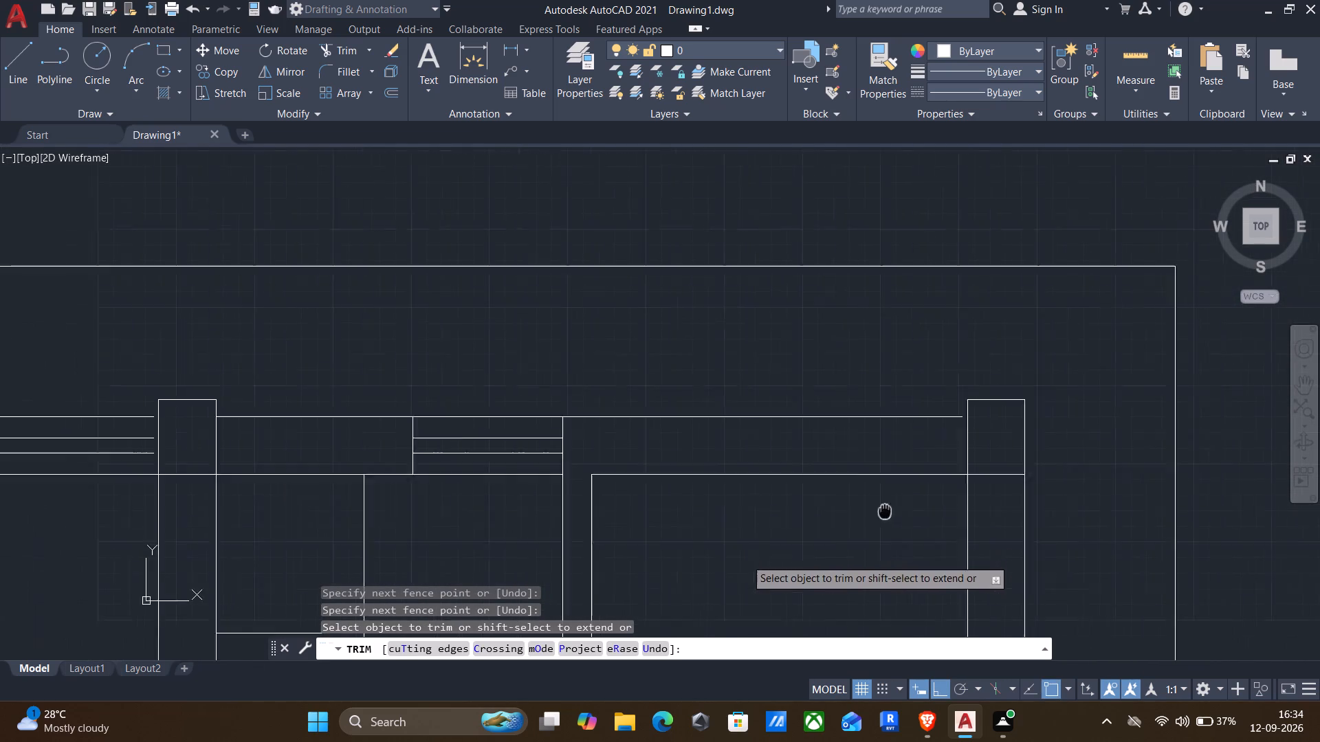
middle_click_drag(910, 499, 971, 471)
middle_click_drag(410, 424, 914, 366)
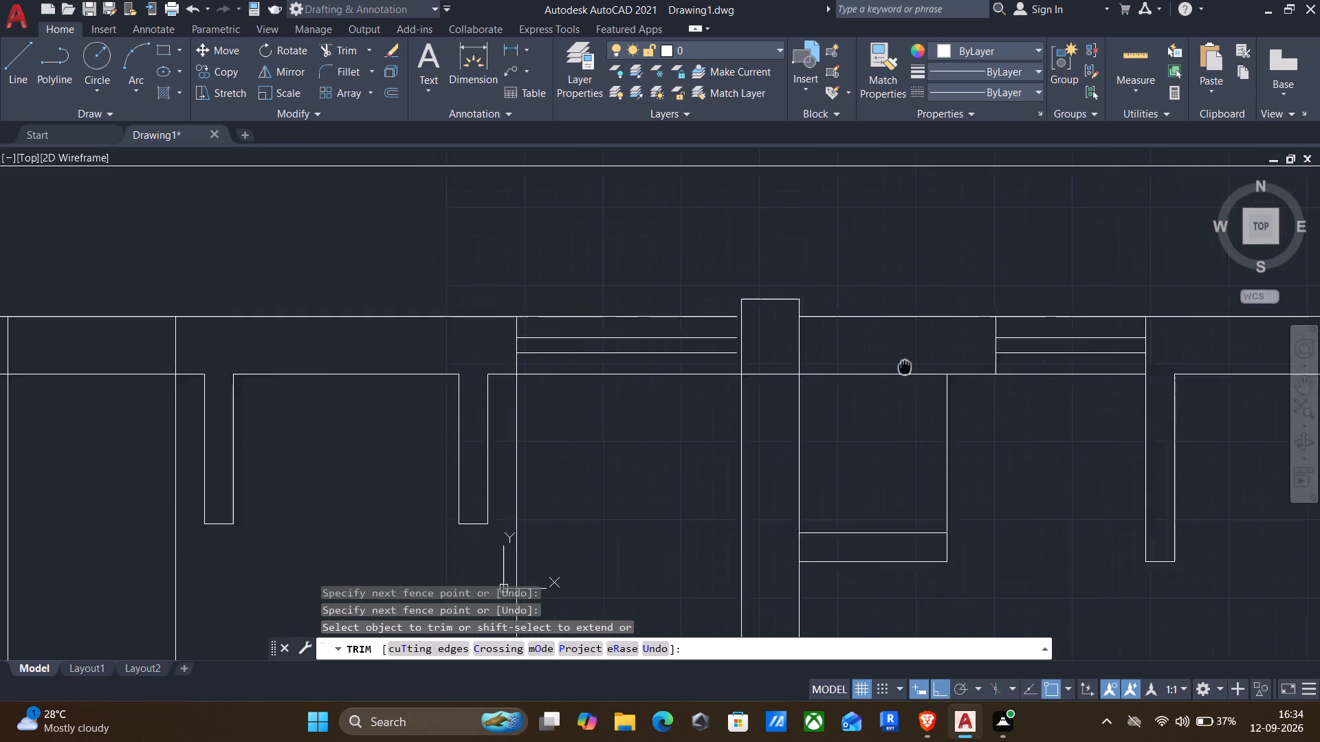
middle_click_drag(914, 366, 1084, 360)
scroll(576, 392, "down", 1)
middle_click_drag(573, 399, 934, 359)
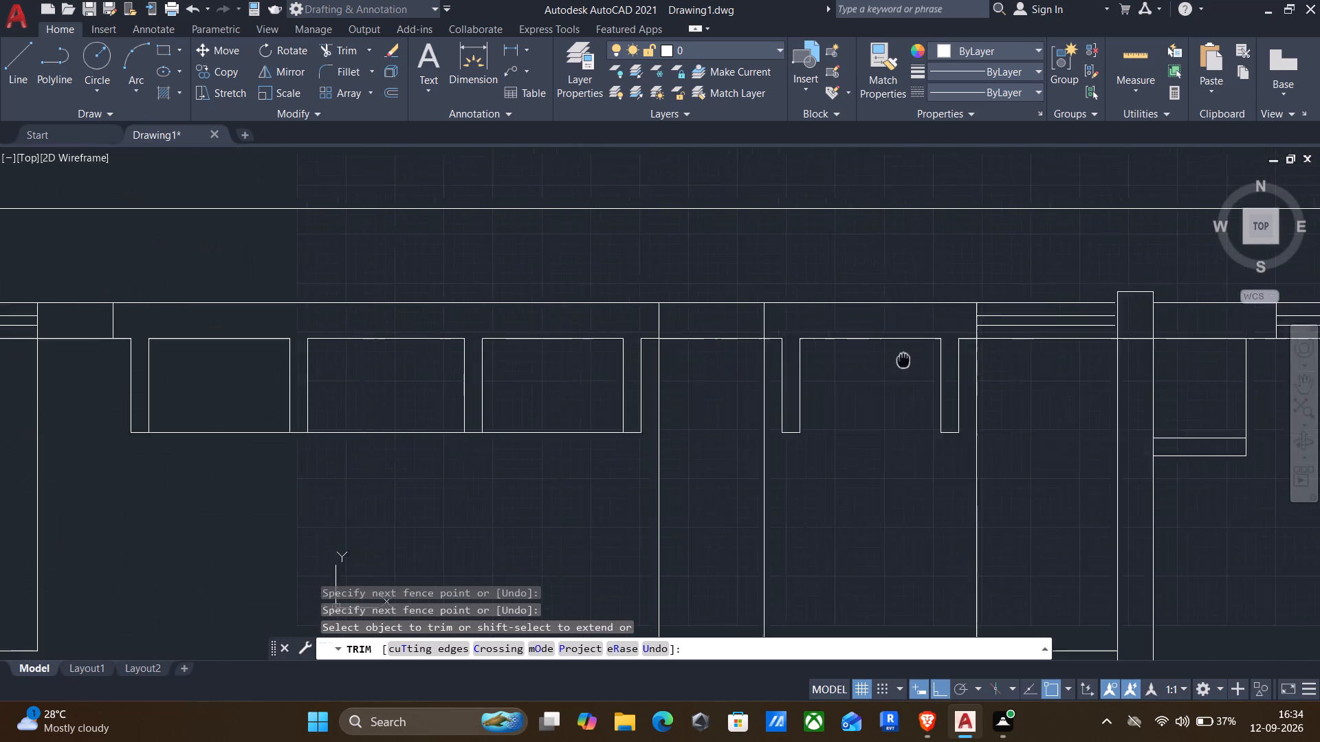
middle_click_drag(934, 359, 989, 355)
middle_click_drag(431, 336, 733, 286)
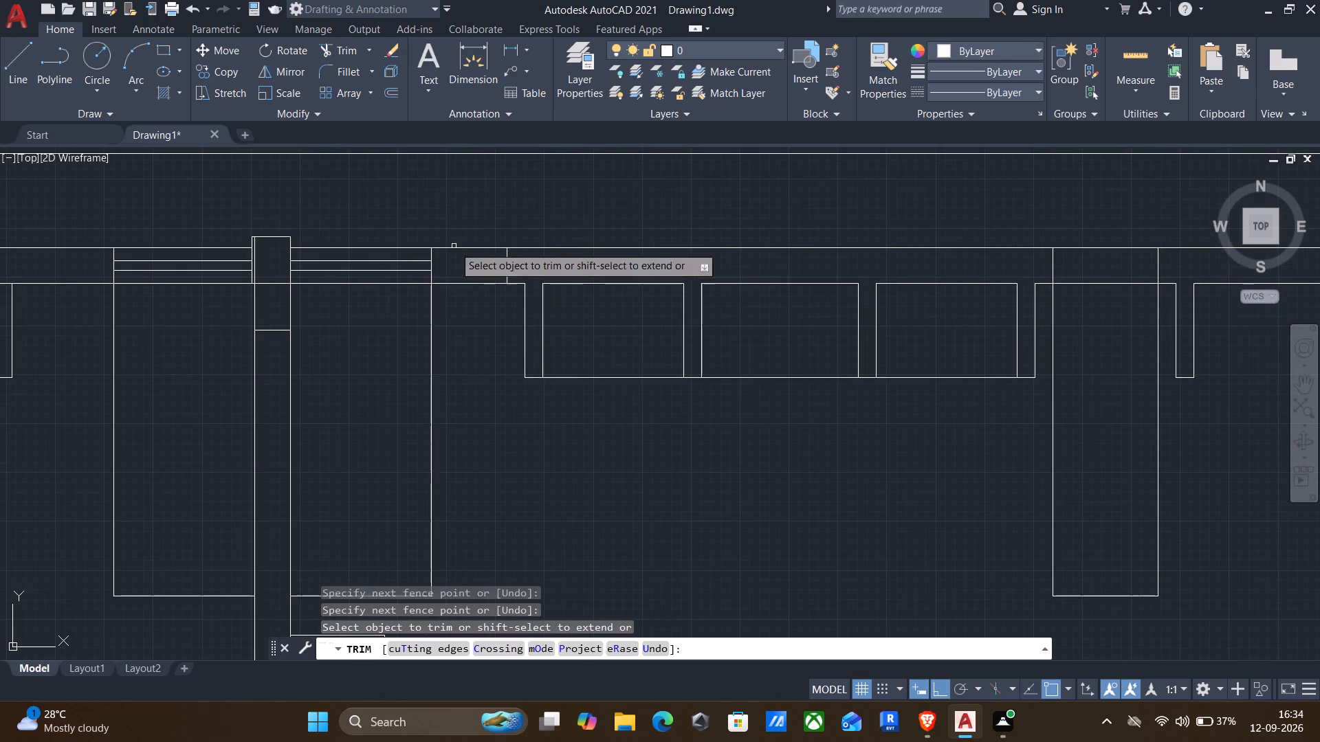
middle_click_drag(287, 333, 523, 347)
scroll(520, 348, "up", 2)
left_click_drag(492, 328, 493, 330)
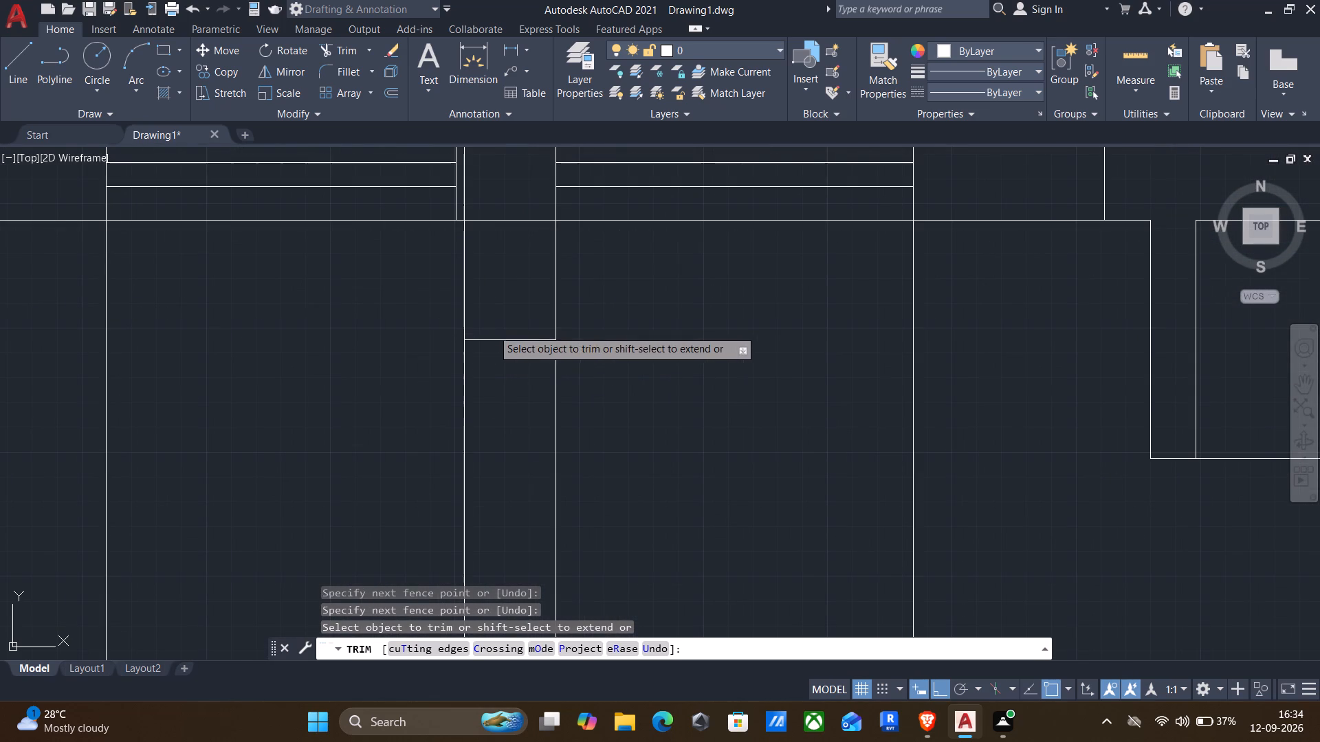
left_click_drag(493, 330, 493, 385)
Trim away the narrow leftover strip along the west side of the upper-wall column at the western partition.
middle_click_drag(493, 166, 529, 254)
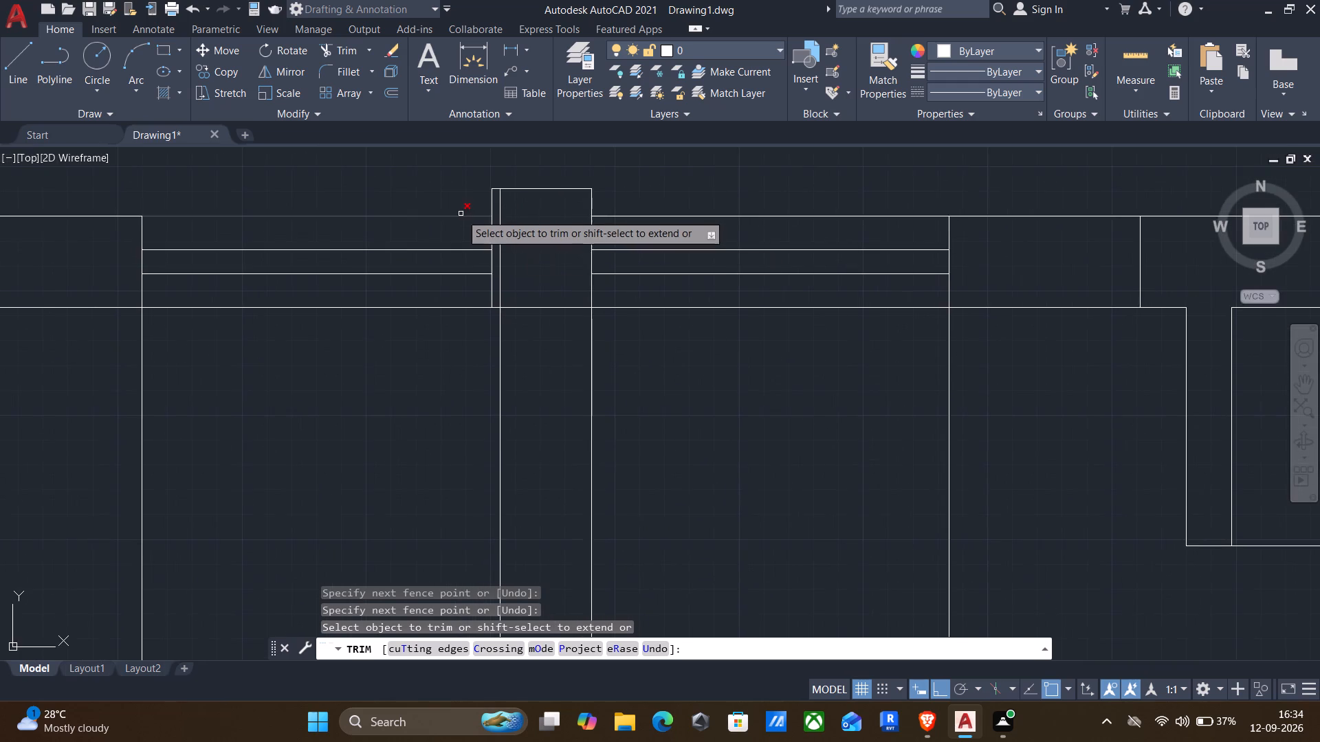
scroll(461, 227, "up", 1)
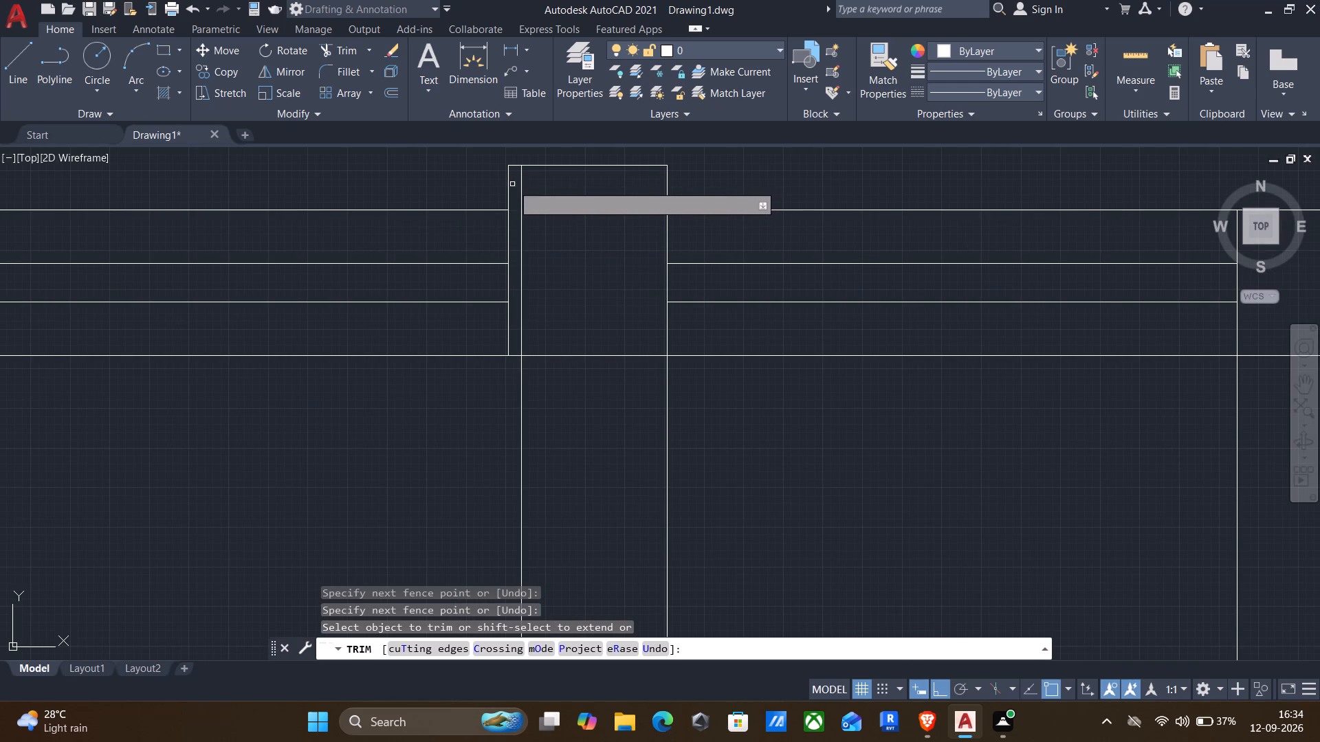
left_click_drag(510, 186, 489, 183)
left_click_drag(511, 163, 505, 182)
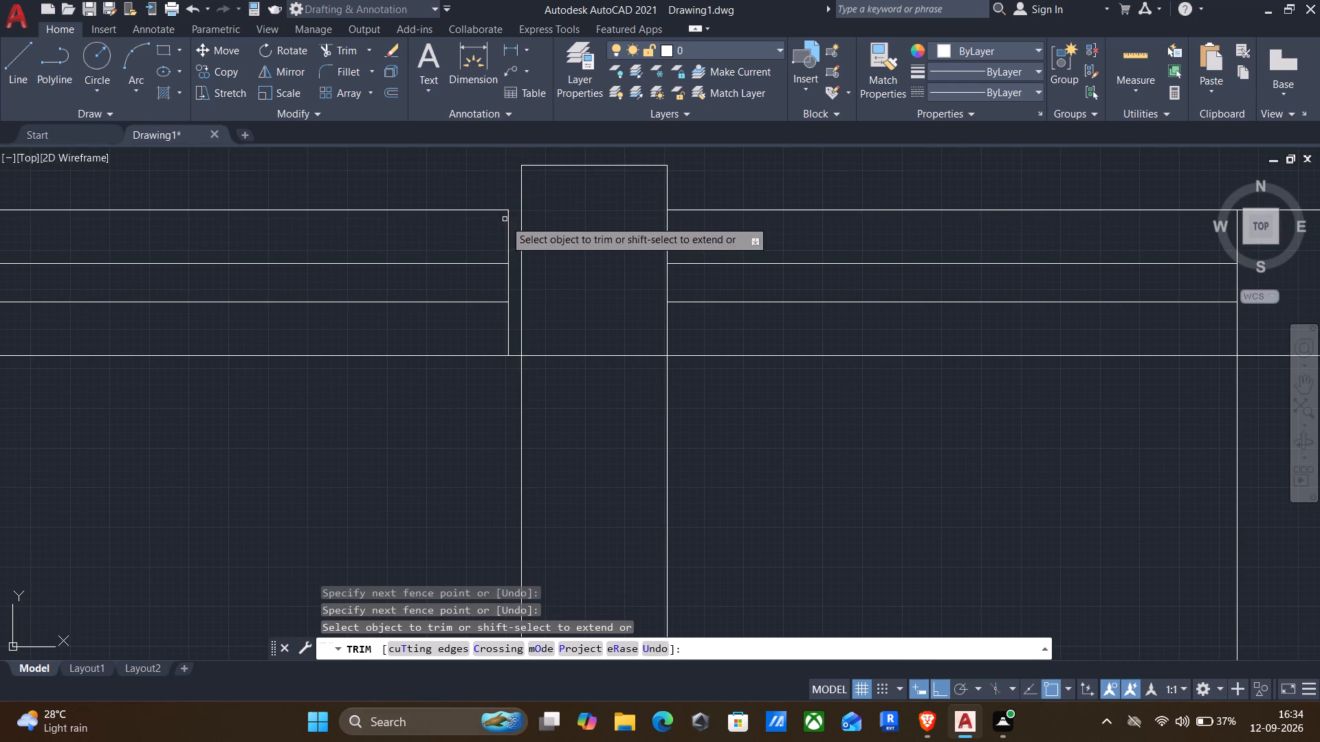
left_click(508, 231)
left_click(505, 280)
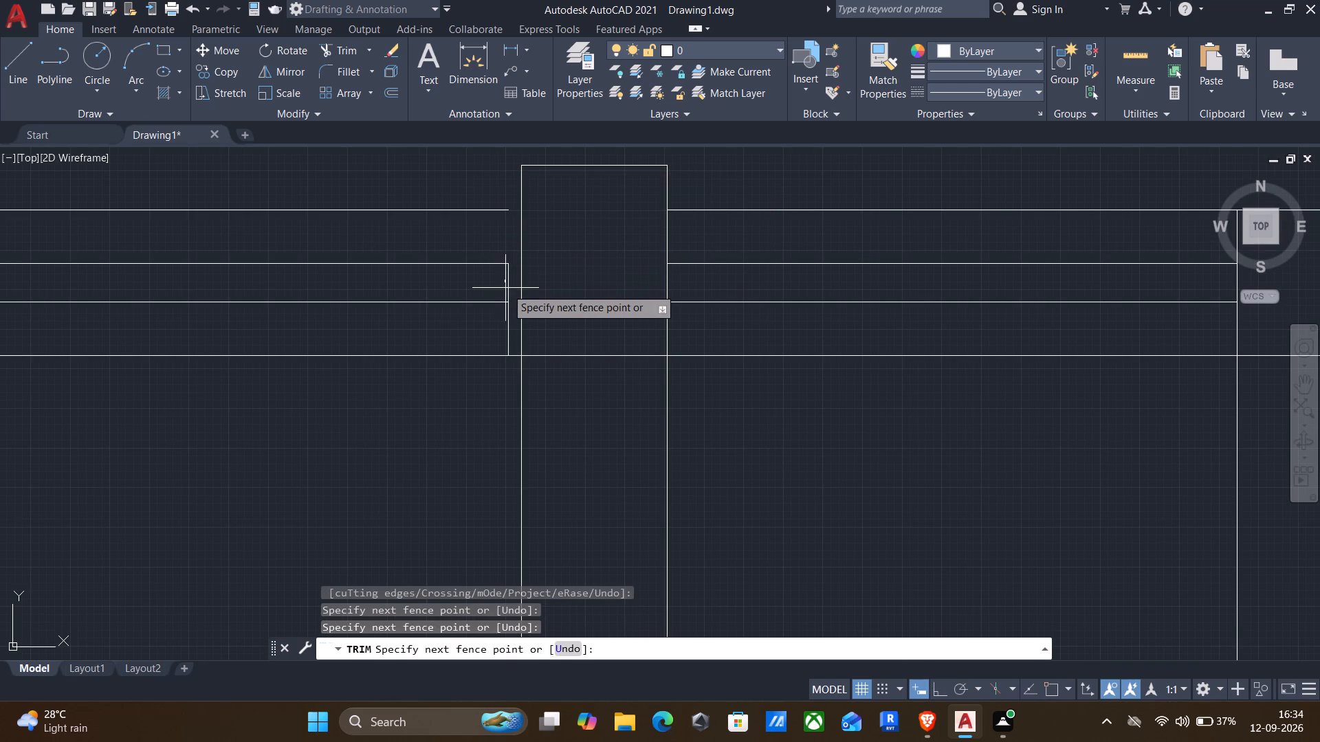
left_click(513, 289)
left_click_drag(512, 321, 466, 333)
Trim away the narrow leftover strip along the east side of the northwest corner column.
scroll(459, 333, "down", 1)
middle_click_drag(413, 407, 785, 390)
scroll(786, 390, "down", 3)
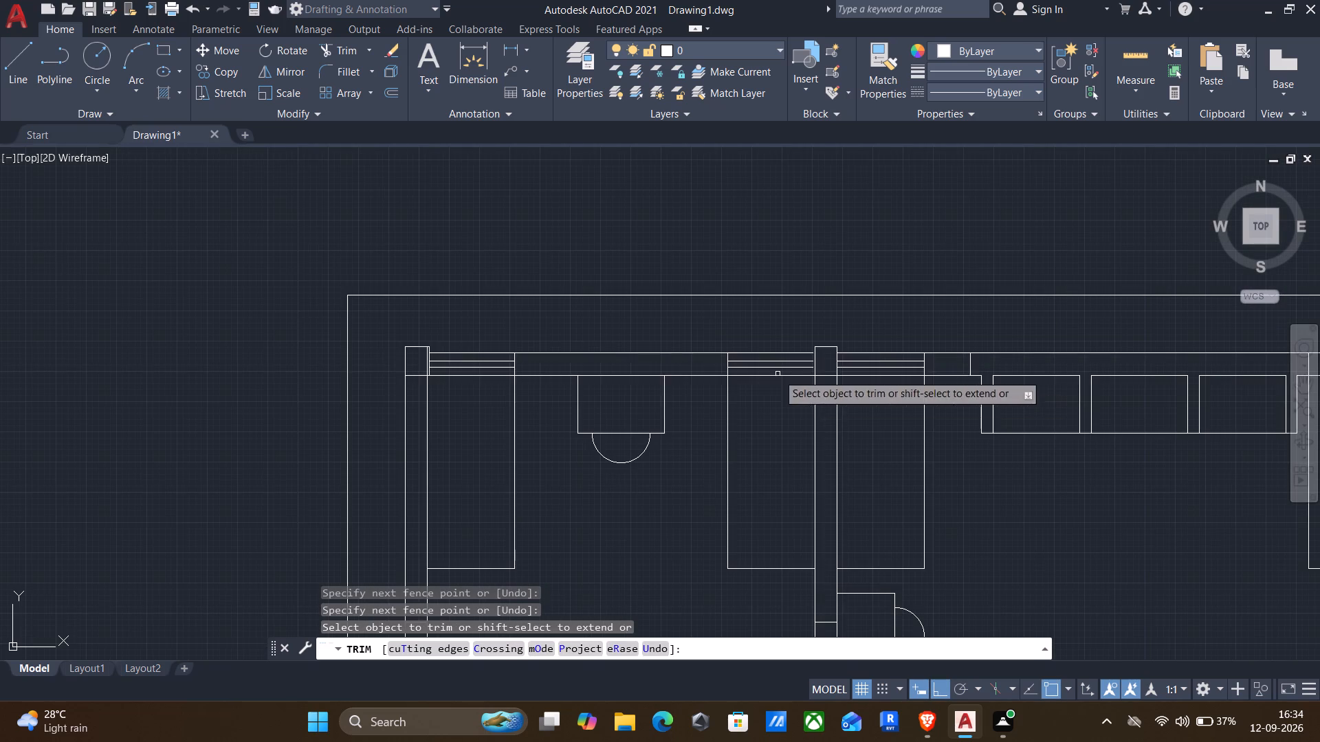
scroll(366, 366, "up", 3)
scroll(554, 316, "up", 2)
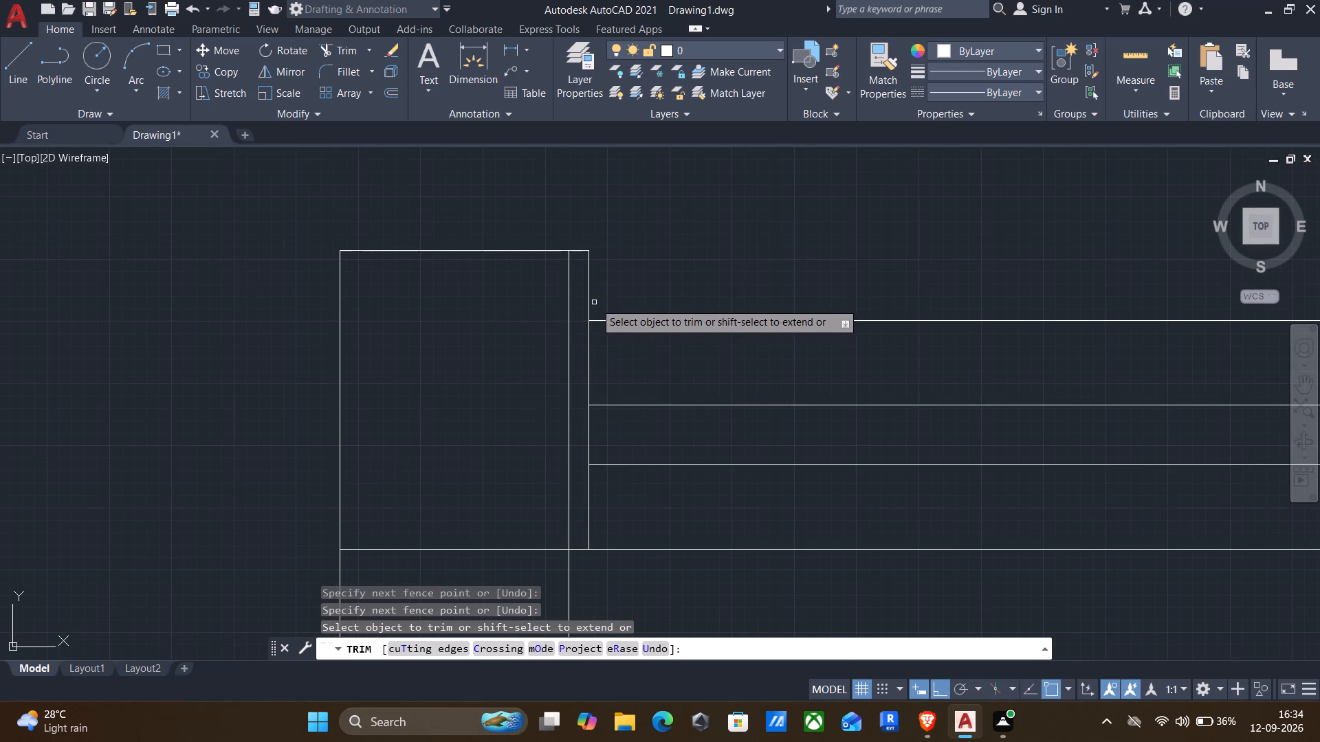
left_click(599, 304)
left_click(579, 238)
left_click_drag(588, 357, 591, 358)
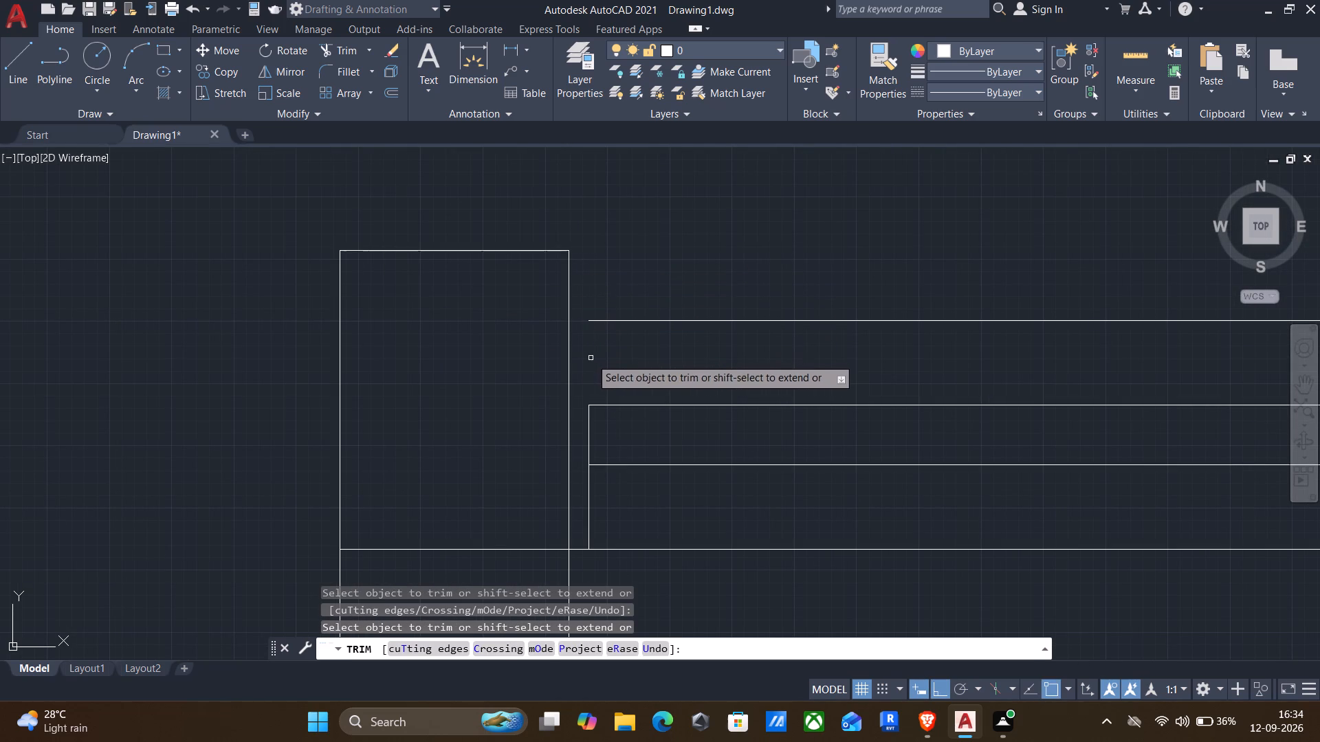
left_click_drag(591, 358, 594, 358)
left_click_drag(586, 434, 601, 434)
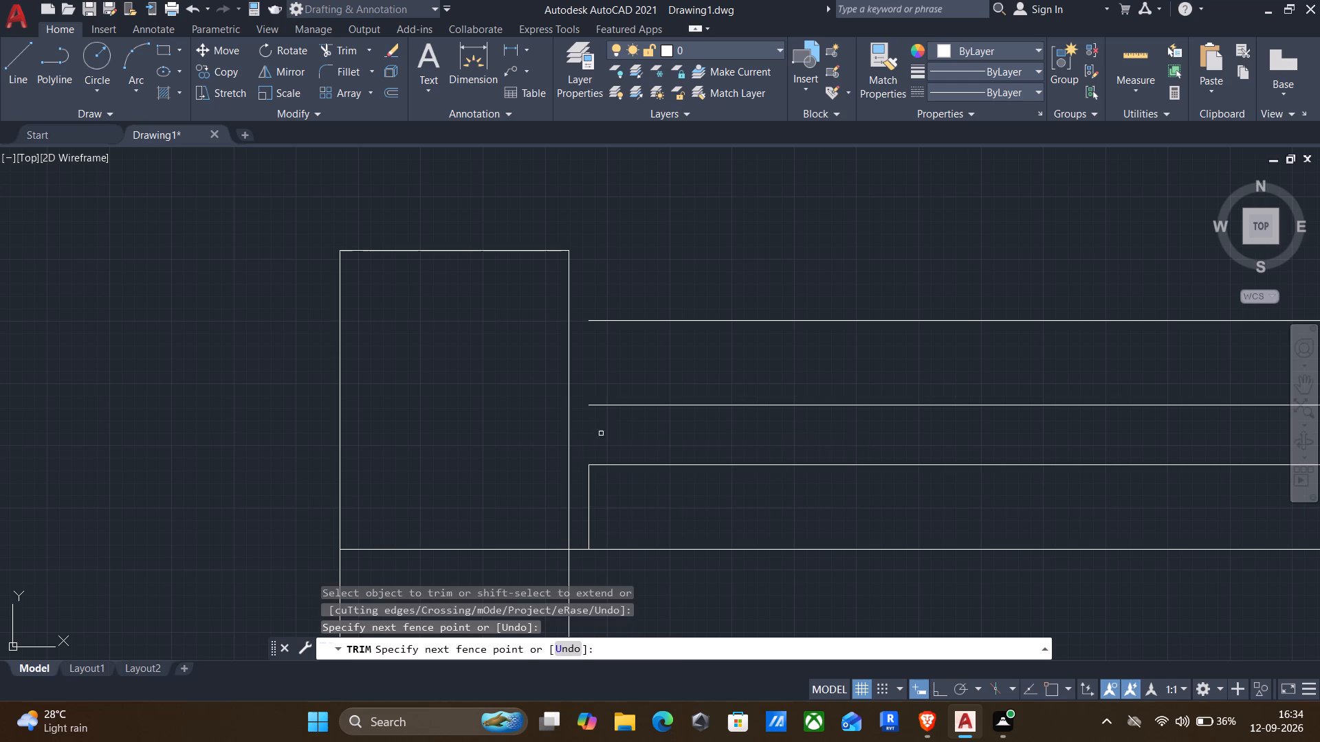
left_click_drag(580, 490, 596, 489)
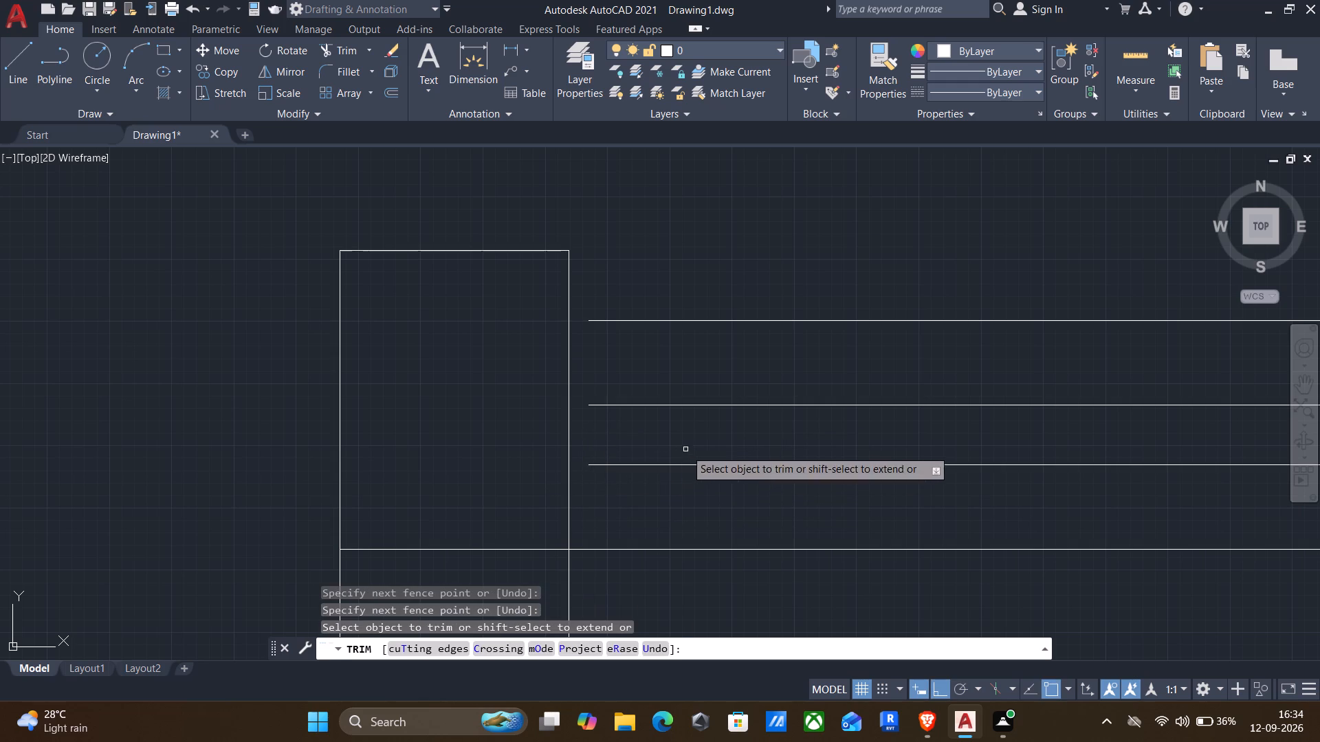
key("Escape")
Extend the upper wall's outer line and the two window lines to the northwest corner column's east edge.
key("e")
key("x")
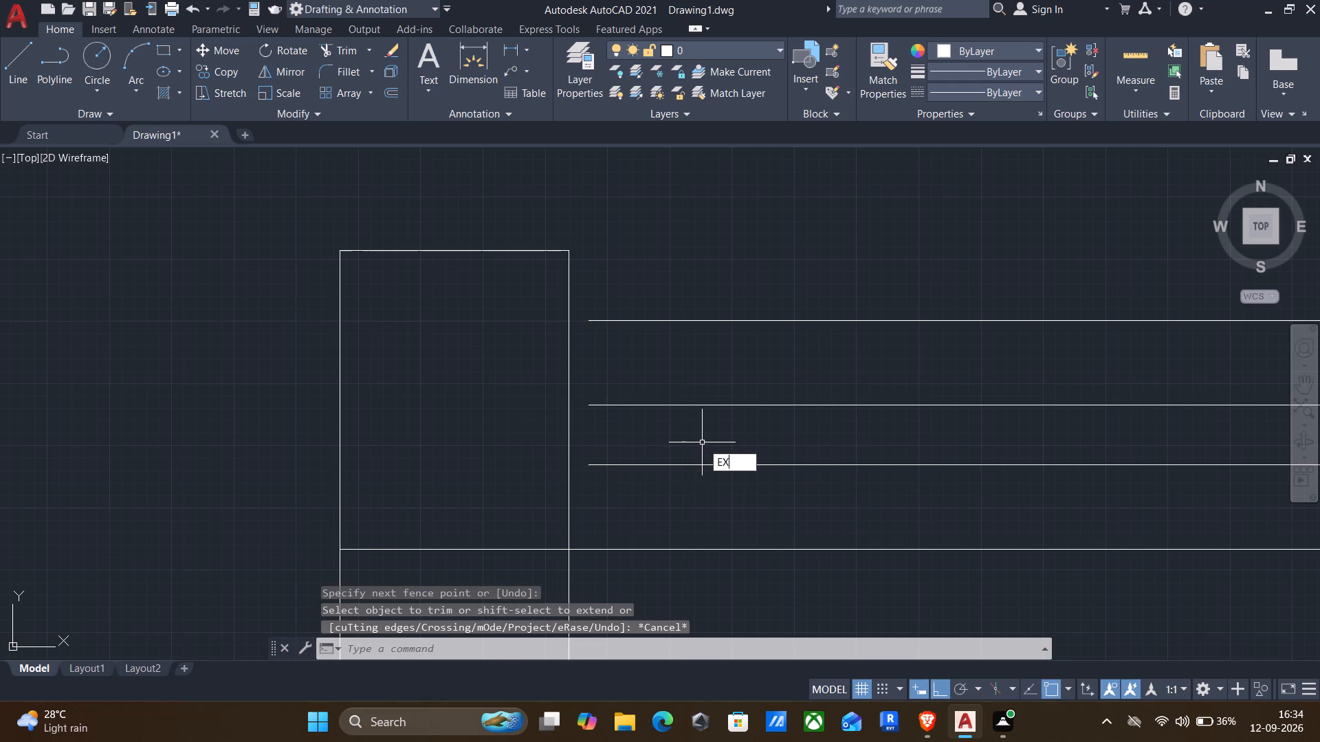
key("Return")
left_click_drag(661, 512, 659, 322)
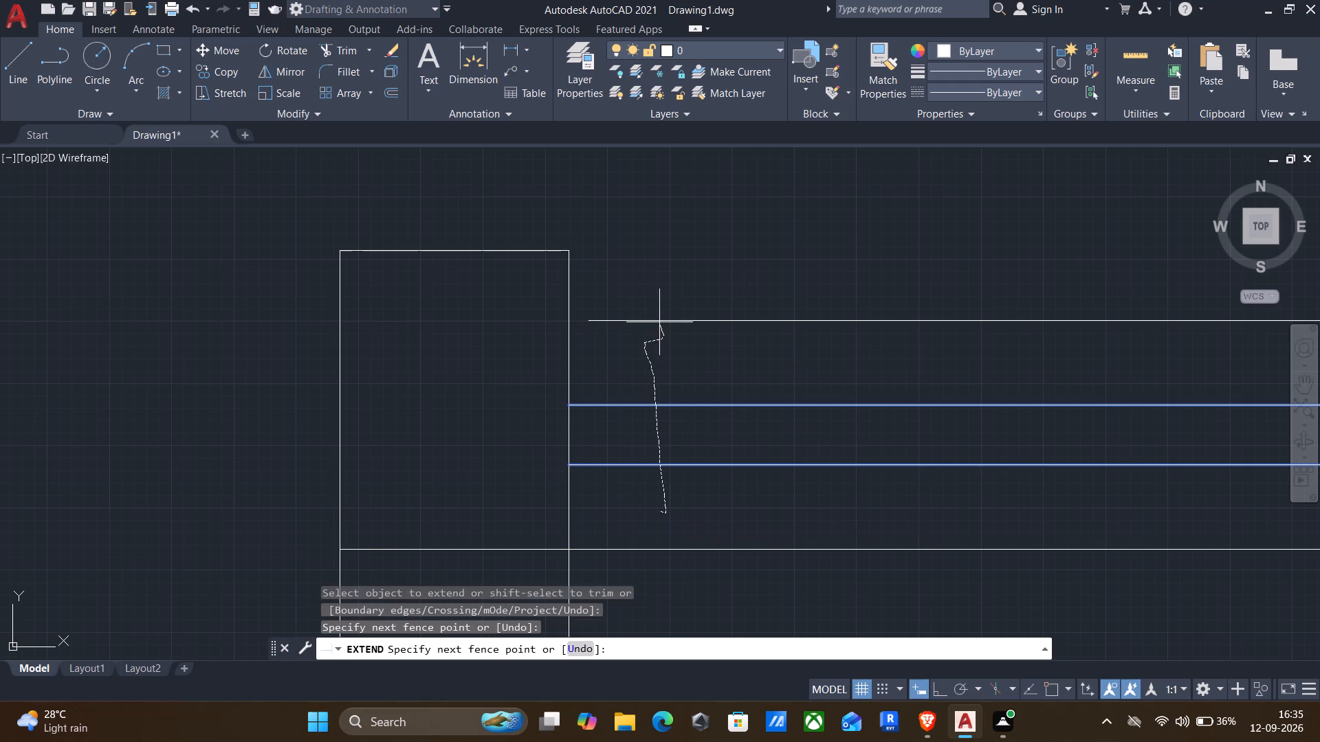
left_click_drag(659, 322, 658, 289)
Extend the upper wall's outer line and the two window lines to the west edge of the western partition's column.
scroll(656, 297, "down", 3)
middle_click_drag(803, 509, 170, 543)
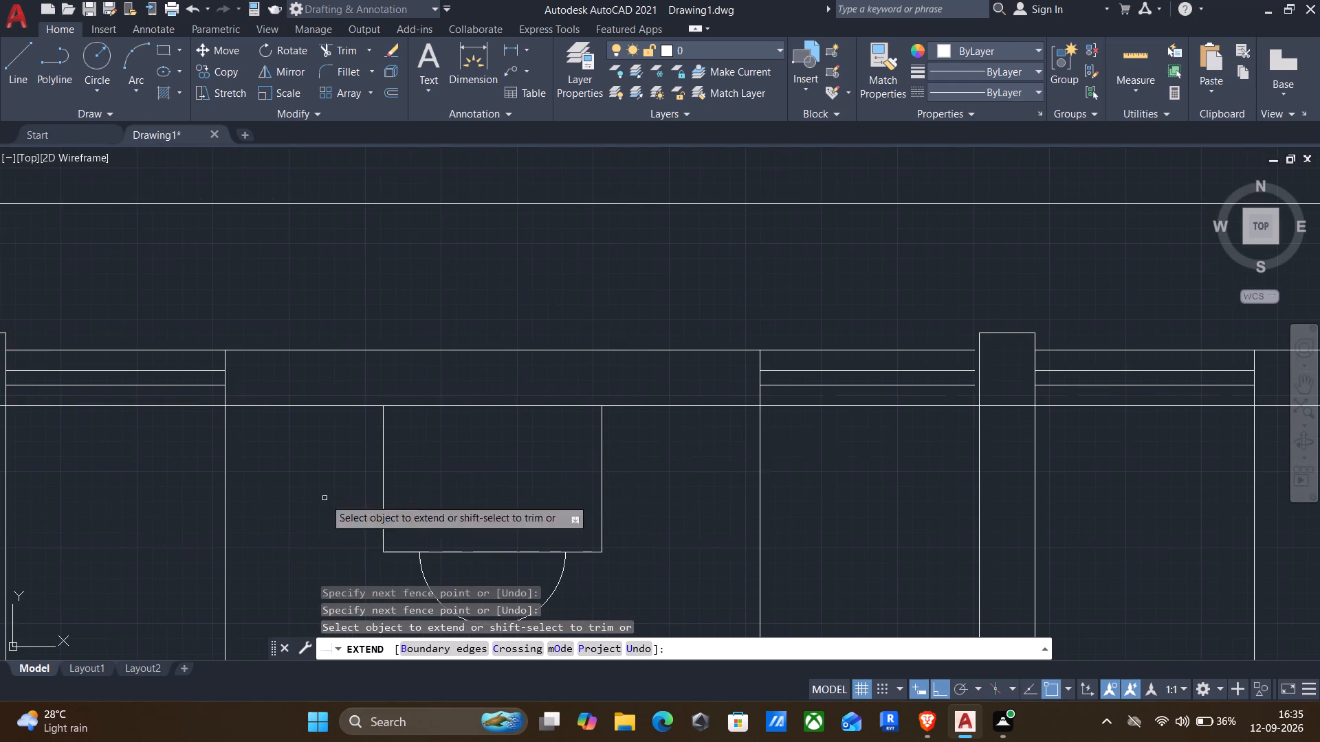
middle_click_drag(916, 428, 819, 497)
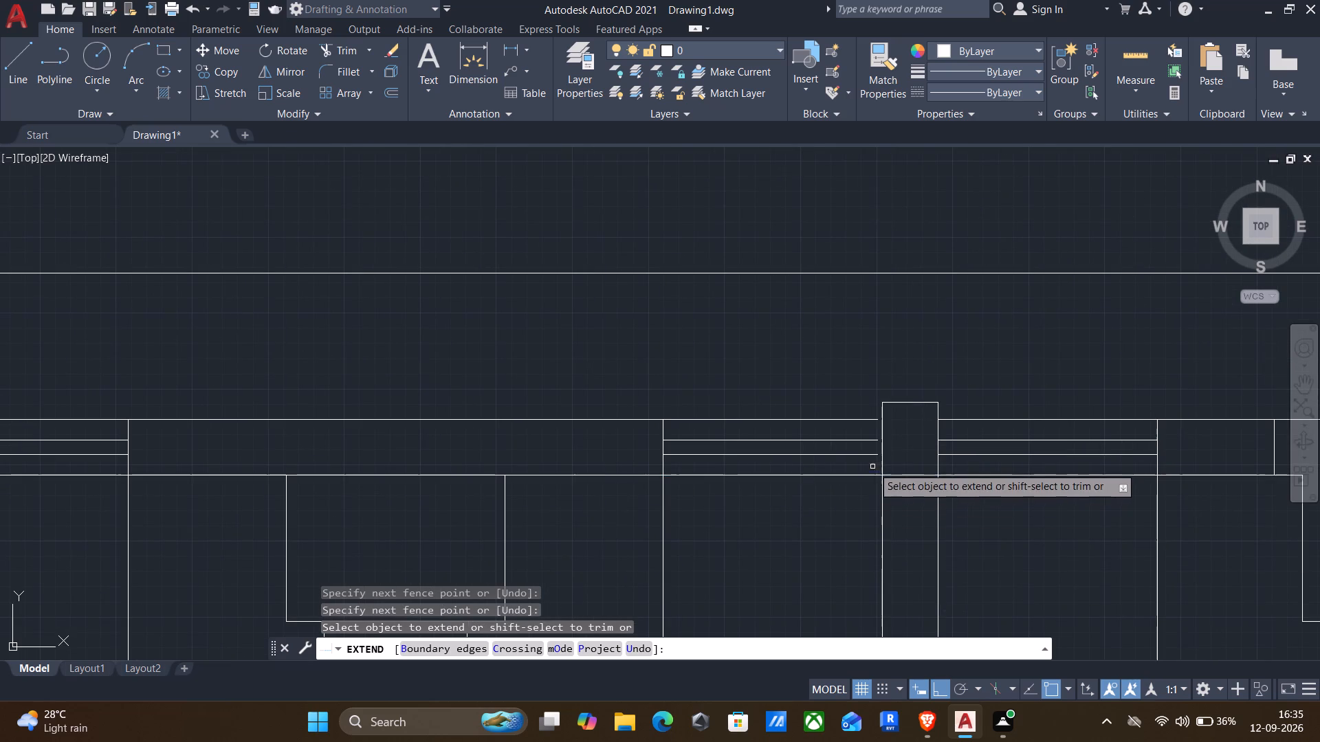
left_click(872, 466)
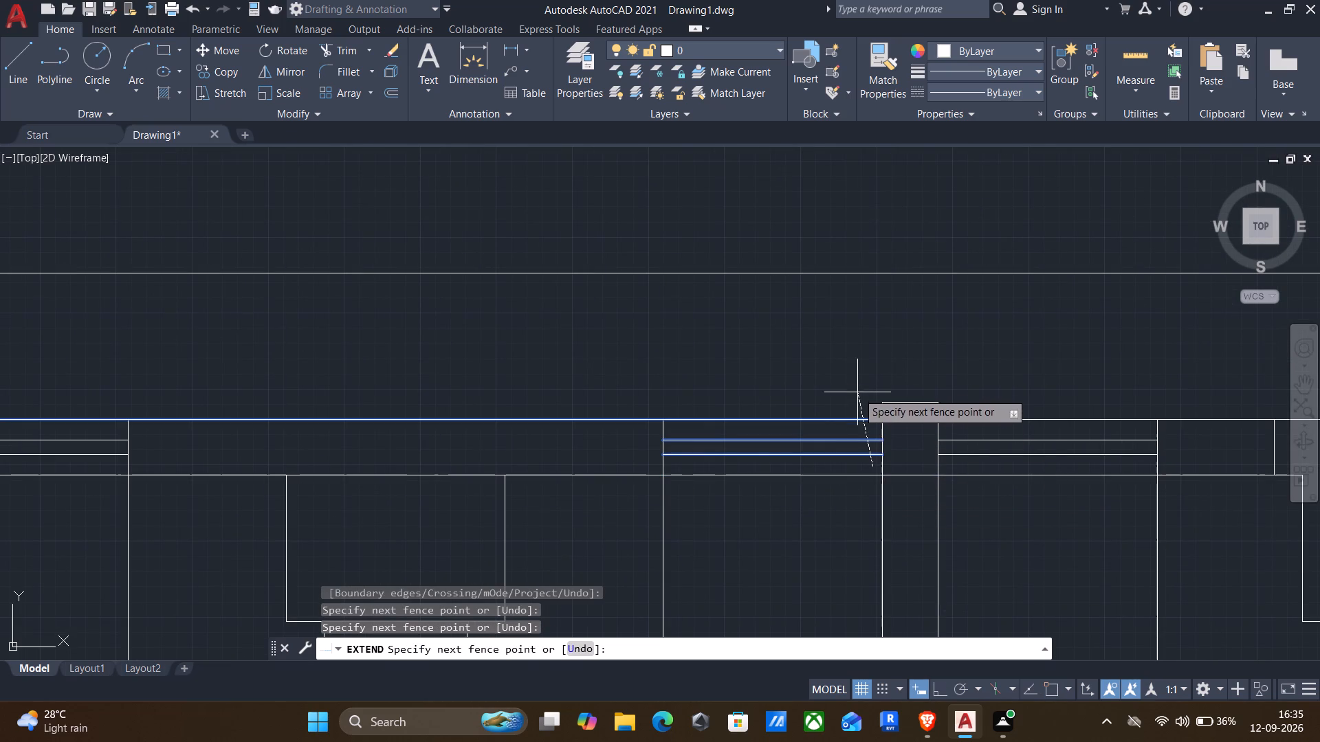
left_click(863, 399)
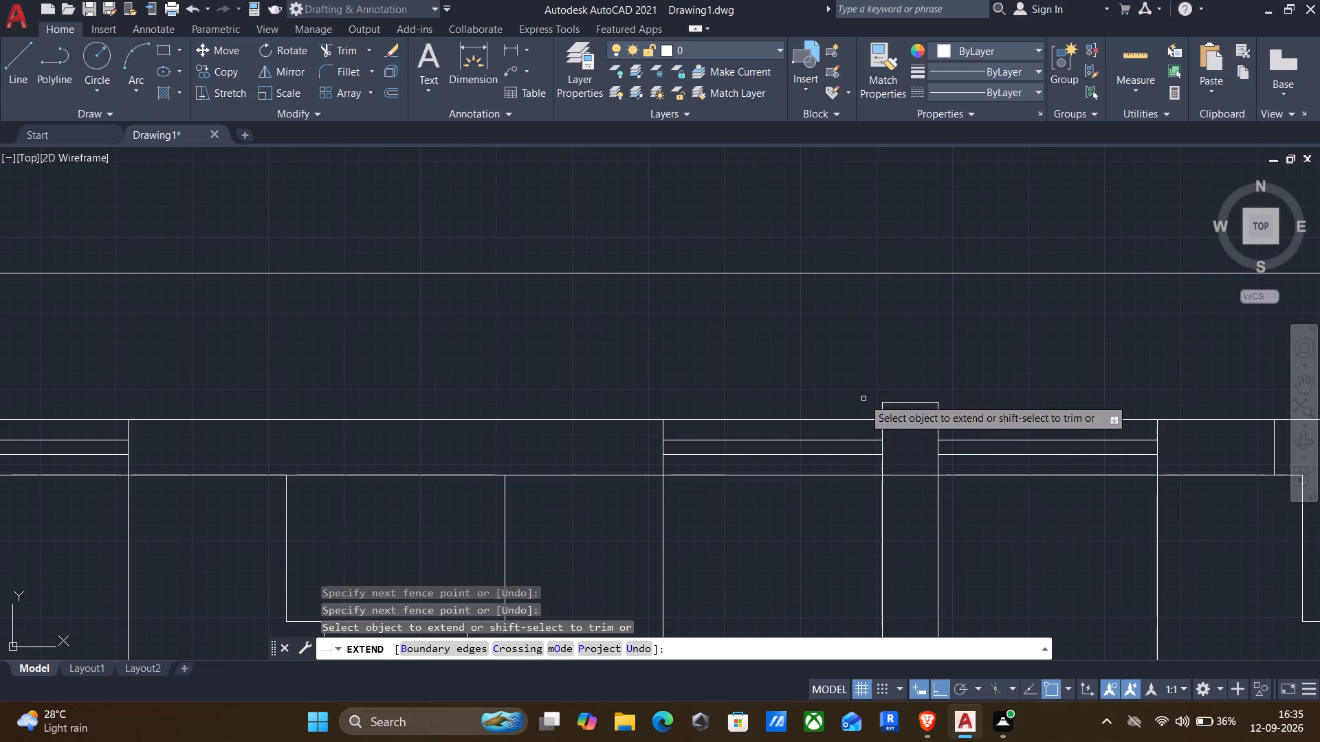
Extend the upper wall's outer line and the two window lines to the west edge of the eastern partition's column.
scroll(872, 473, "down", 1)
middle_click_drag(890, 493, 404, 453)
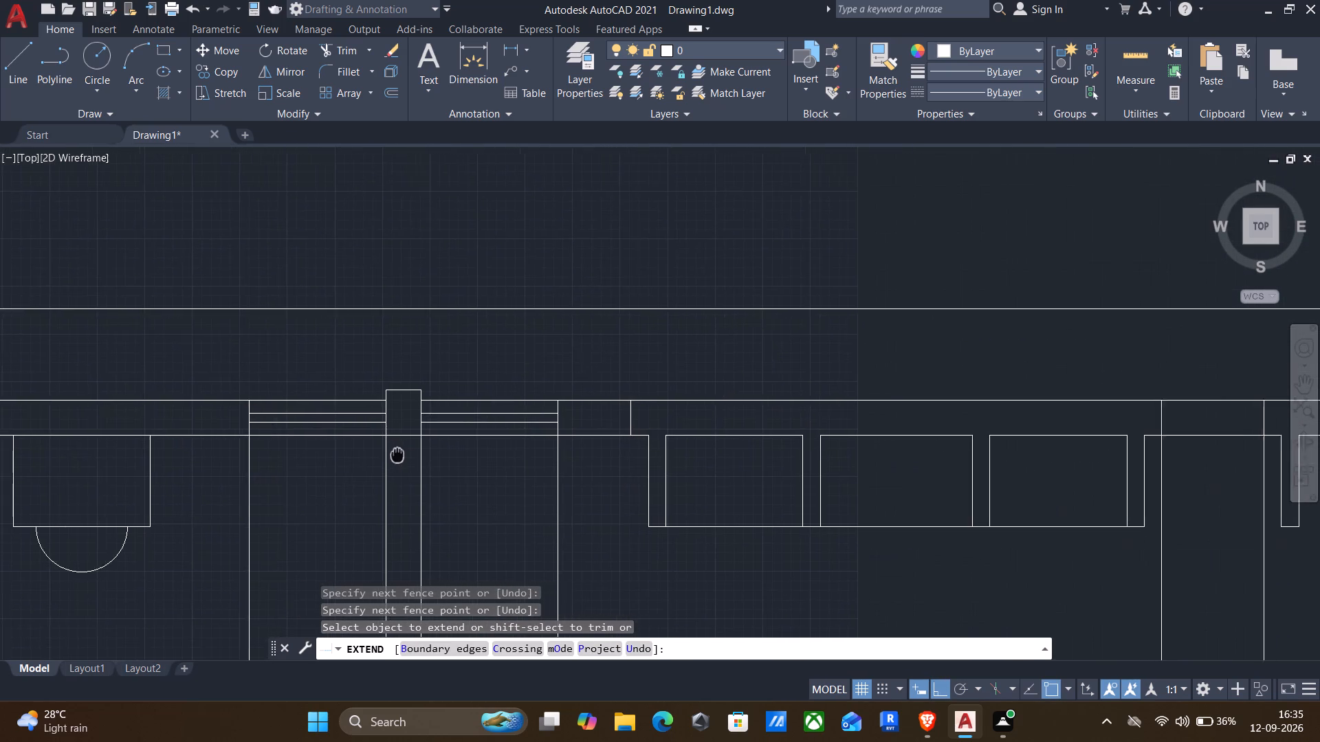
middle_click_drag(404, 453, 144, 445)
scroll(520, 428, "down", 1)
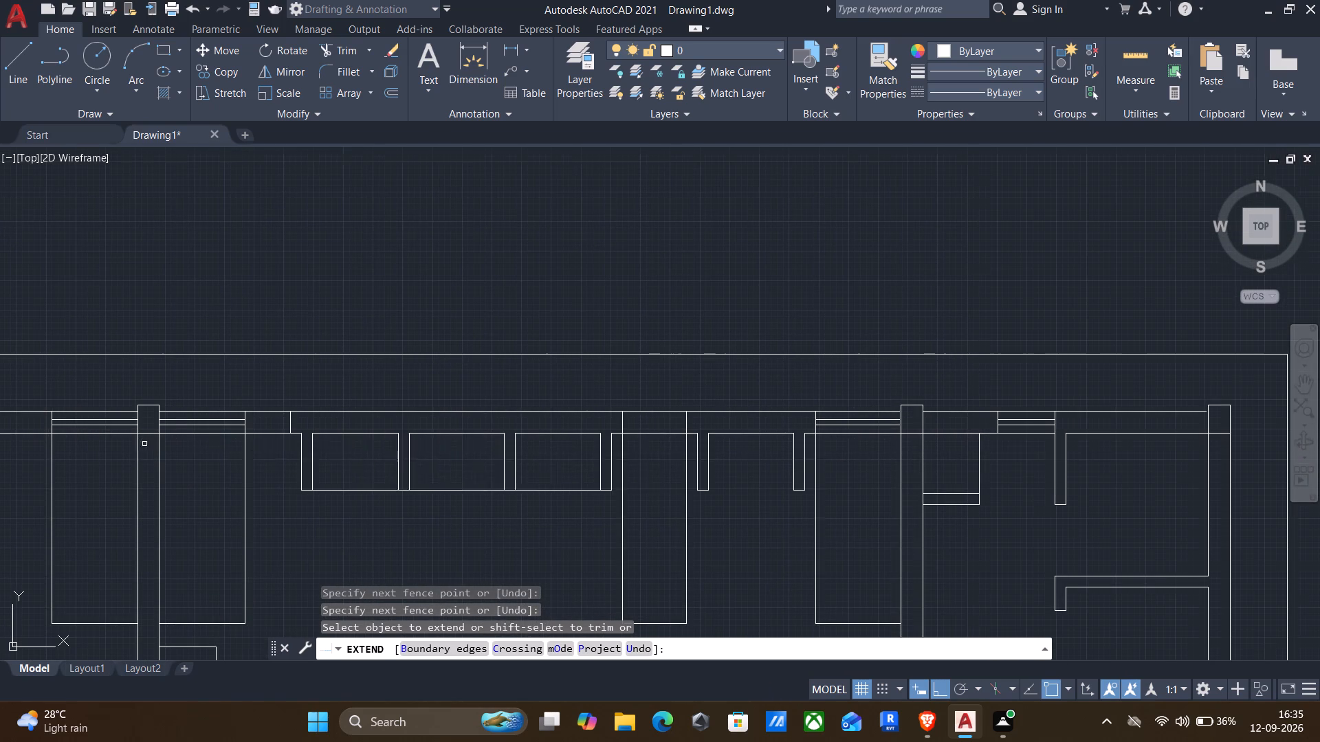
scroll(913, 439, "up", 2)
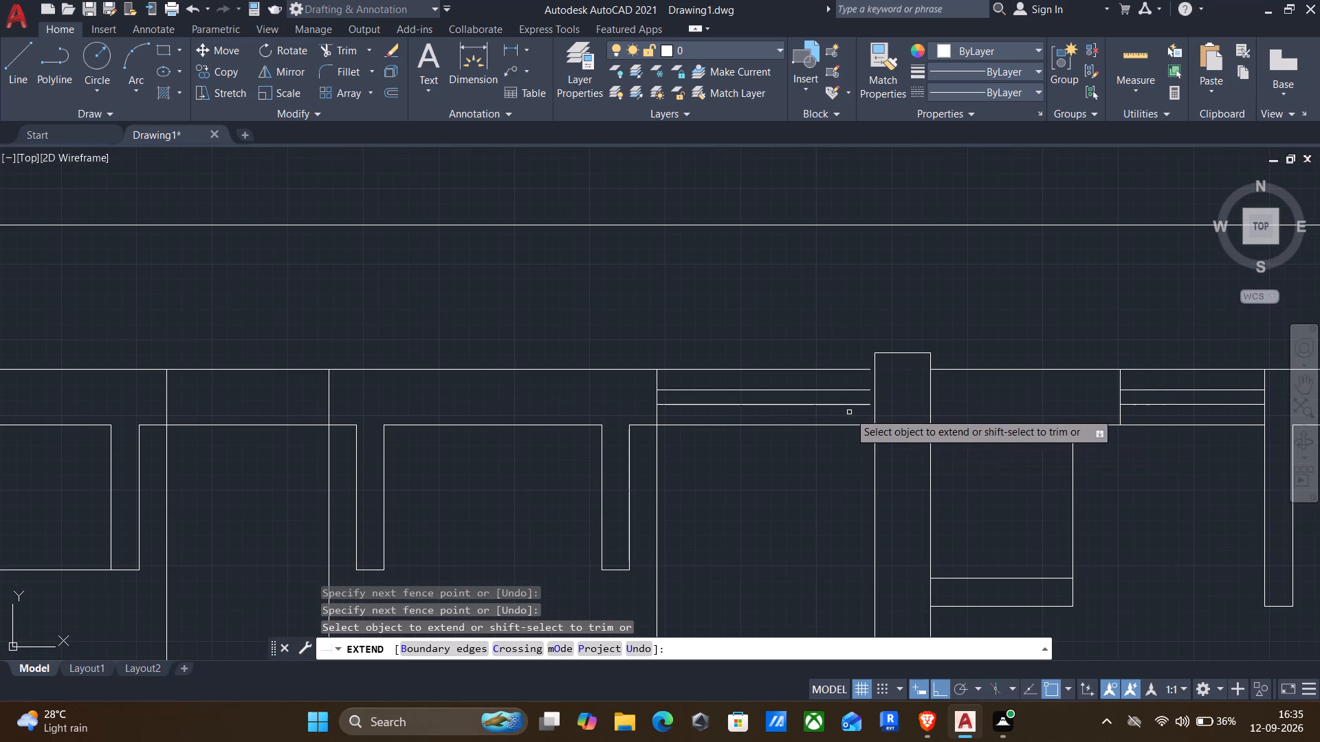
scroll(853, 416, "up", 2)
left_click(854, 418)
left_click(839, 261)
scroll(889, 317, "down", 2)
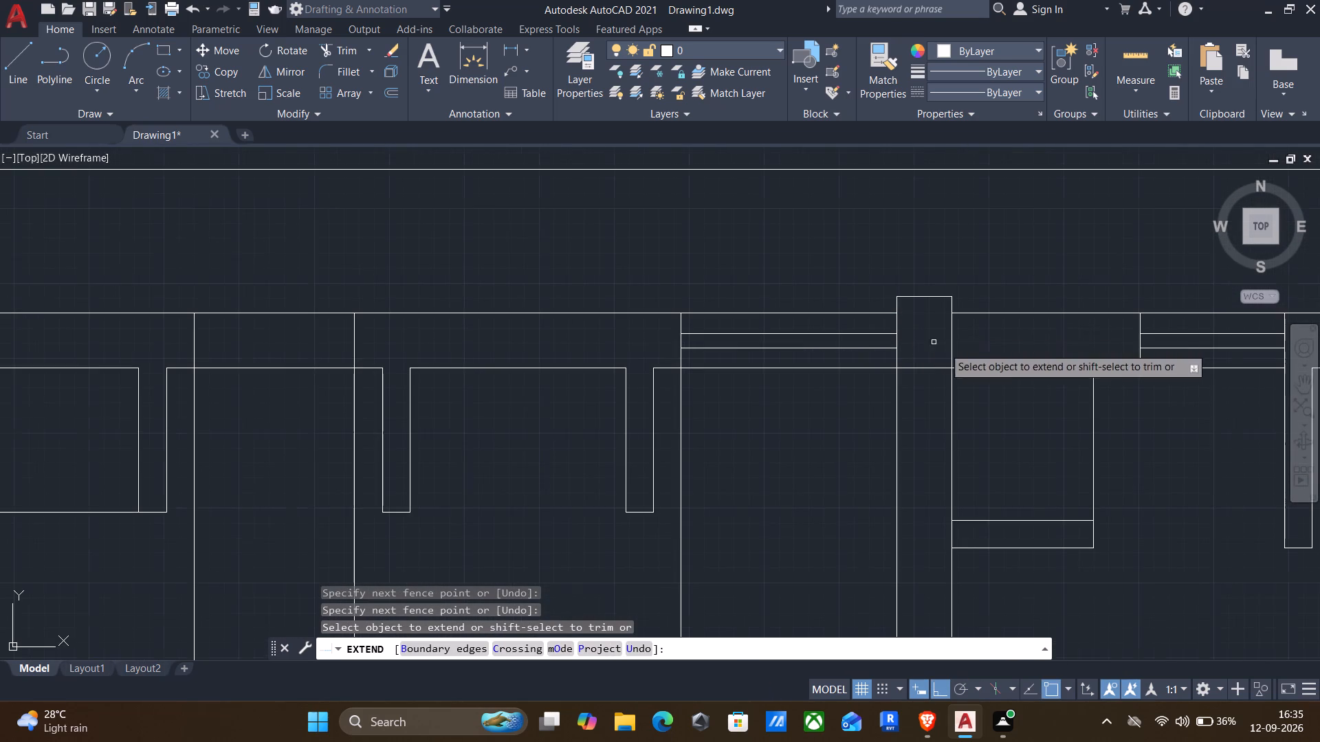
Extend the upper wall's outer line to the west edge of the northeast corner column.
middle_click_drag(992, 387, 434, 481)
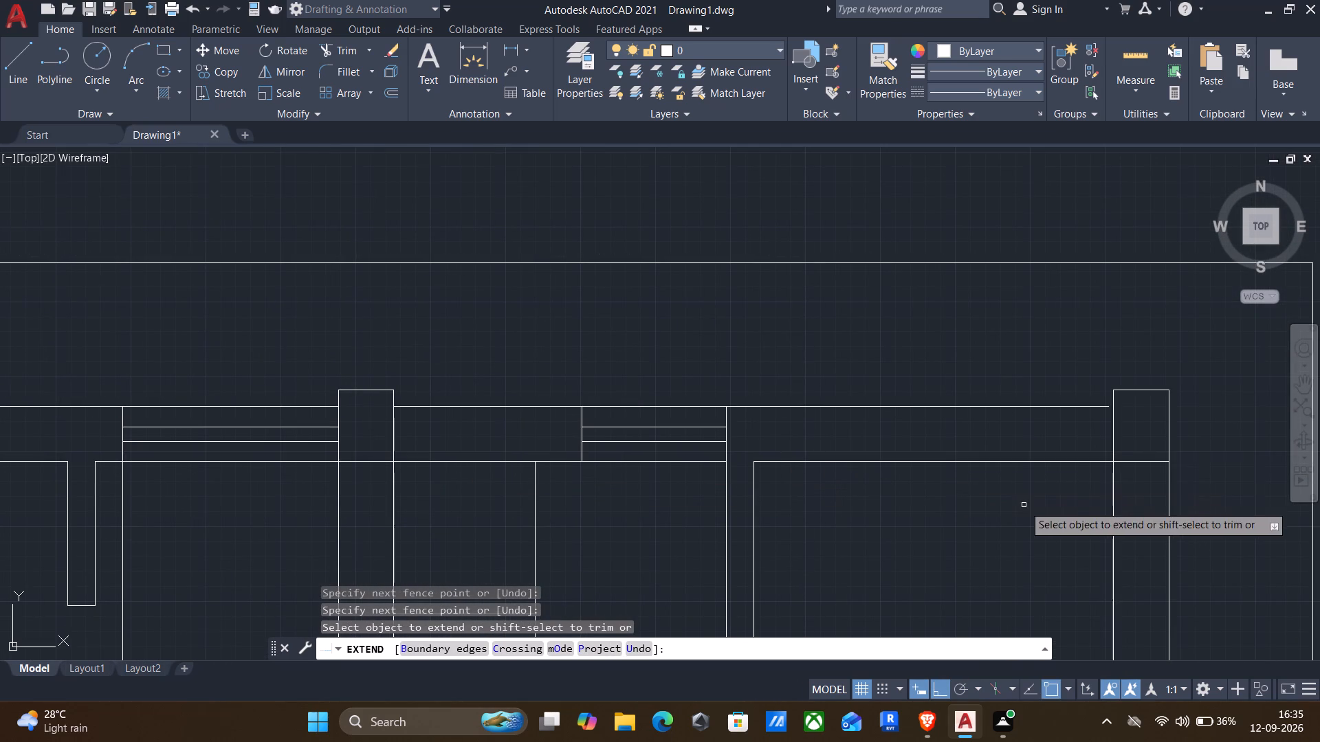
left_click(1099, 429)
left_click(1072, 374)
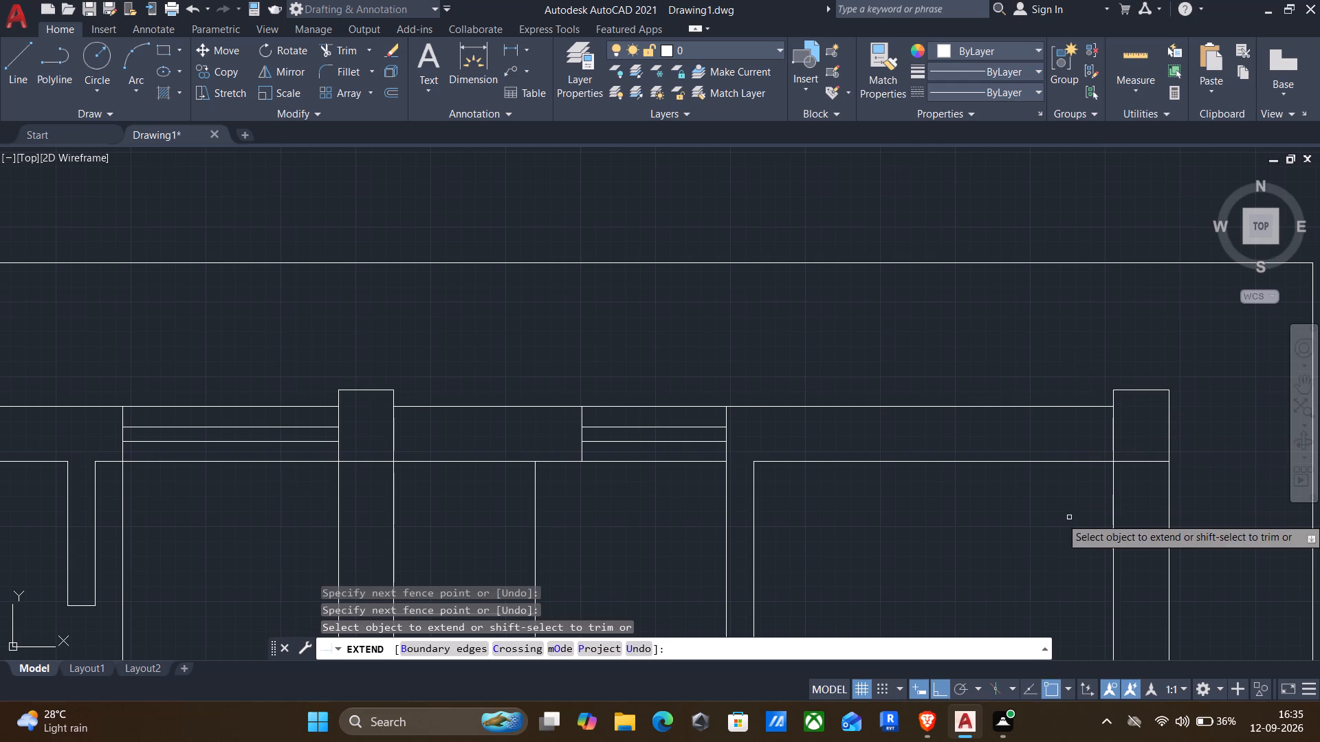
Look over the whole floor plan, down to the southeast corner, for column and wall junctions that still need cleanup.
middle_click_drag(1058, 547, 1081, 485)
scroll(1077, 462, "down", 2)
middle_click_drag(1066, 474, 1173, 375)
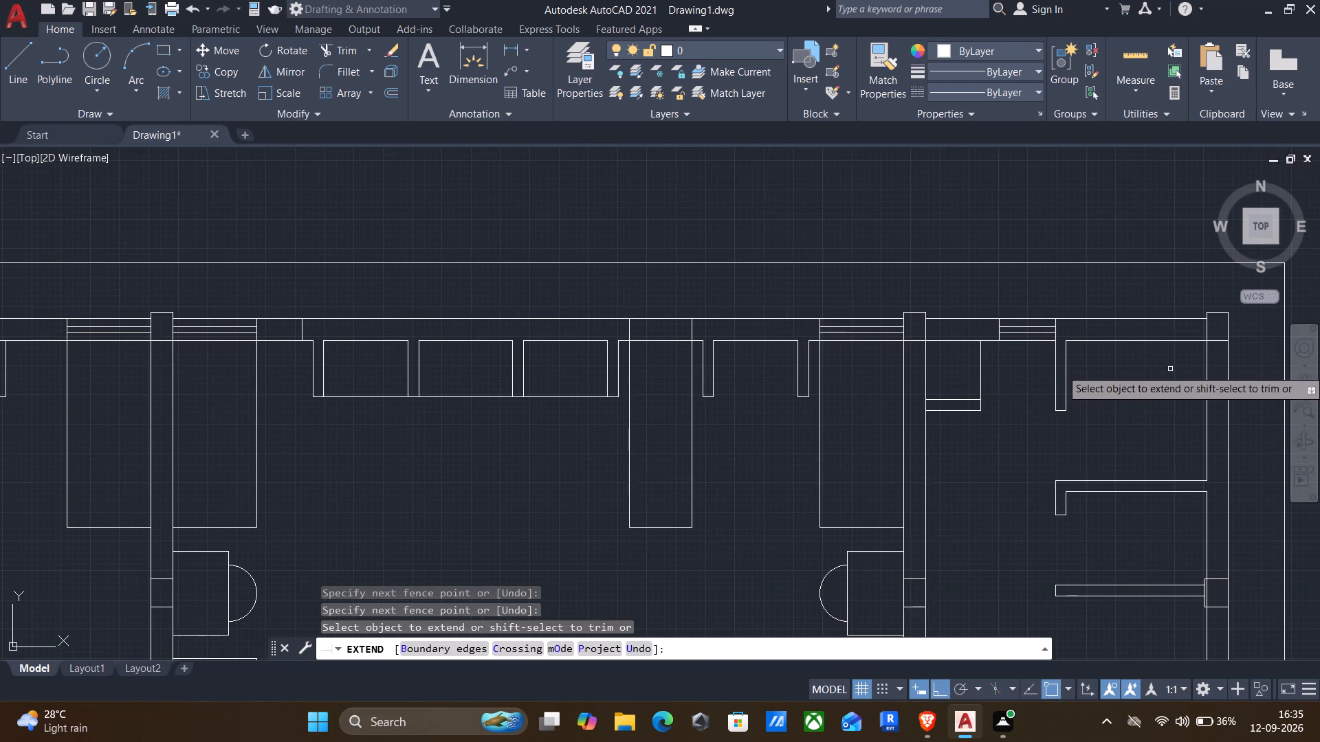
middle_click_drag(927, 427, 987, 358)
scroll(965, 350, "down", 2)
middle_click_drag(903, 419, 943, 382)
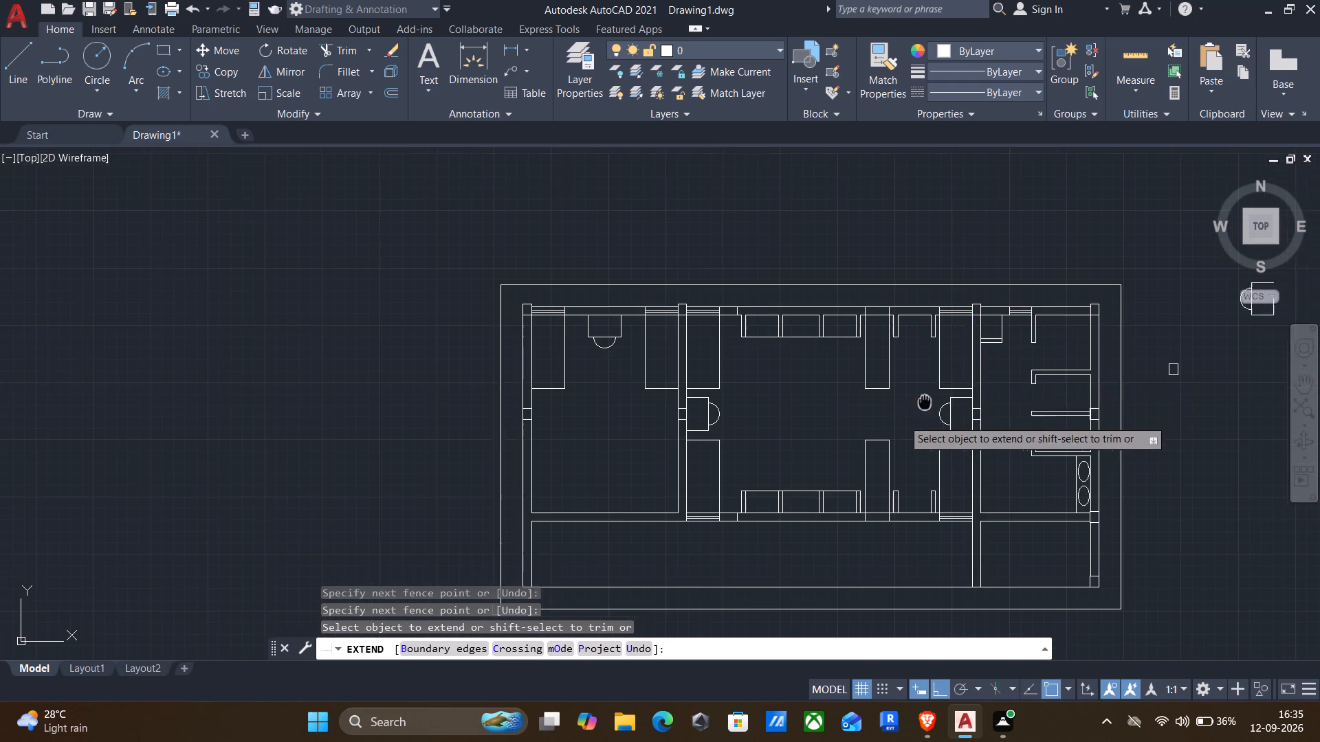
middle_click_drag(943, 382, 971, 344)
middle_click_drag(876, 331, 817, 340)
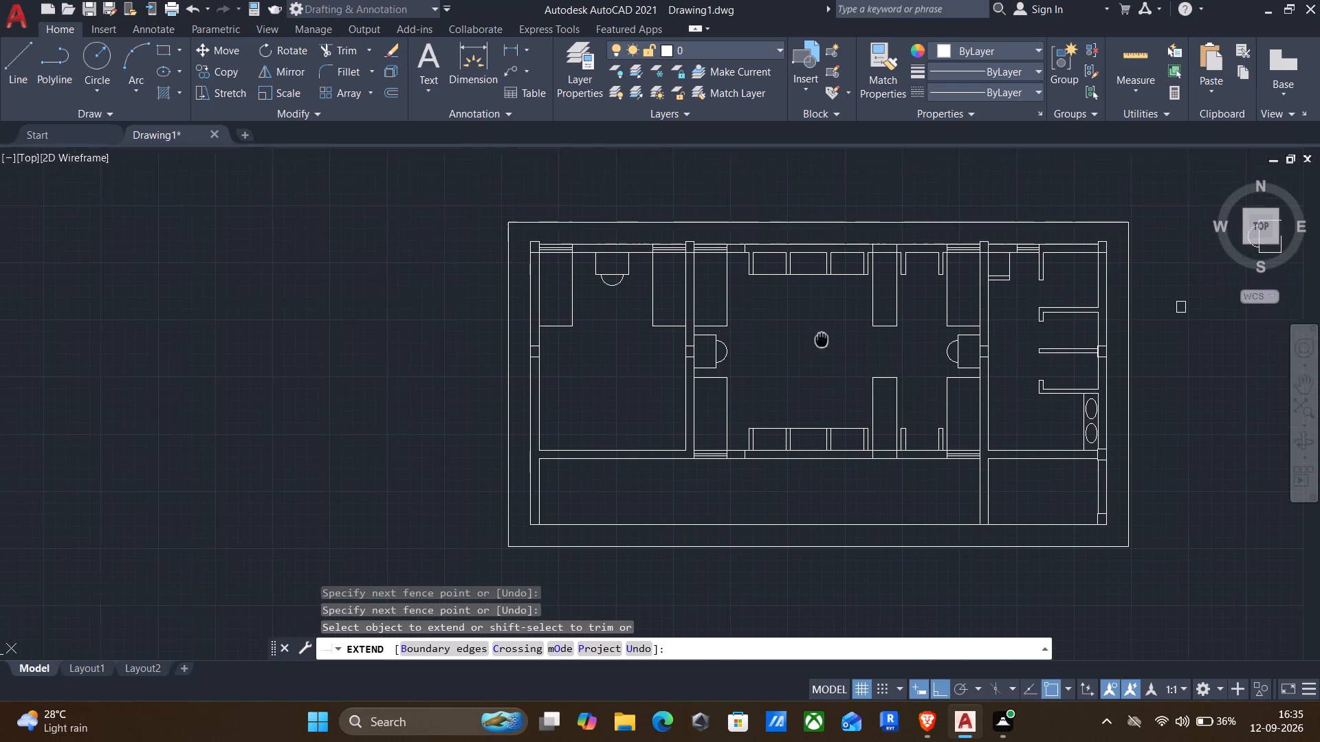
middle_click_drag(817, 340, 816, 341)
middle_click_drag(828, 348, 795, 361)
middle_click_drag(824, 350, 753, 390)
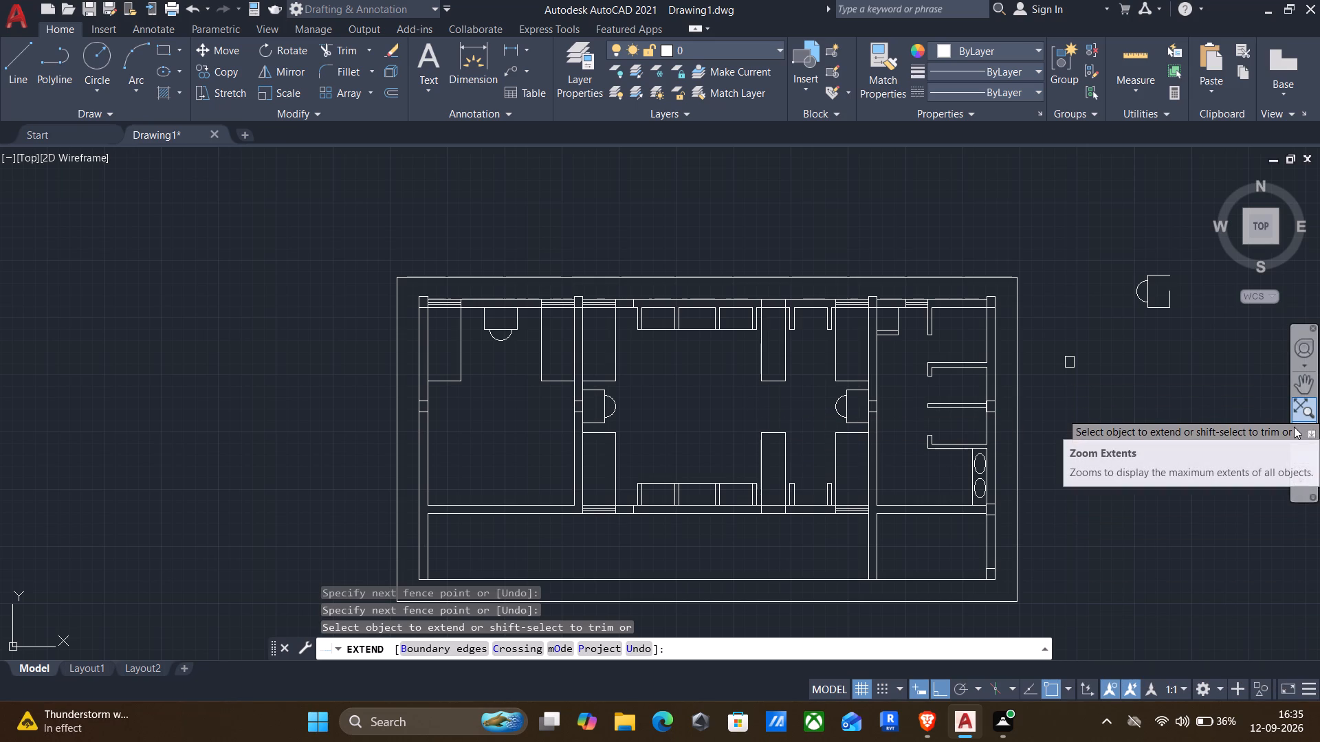
middle_click_drag(1292, 435, 1251, 327)
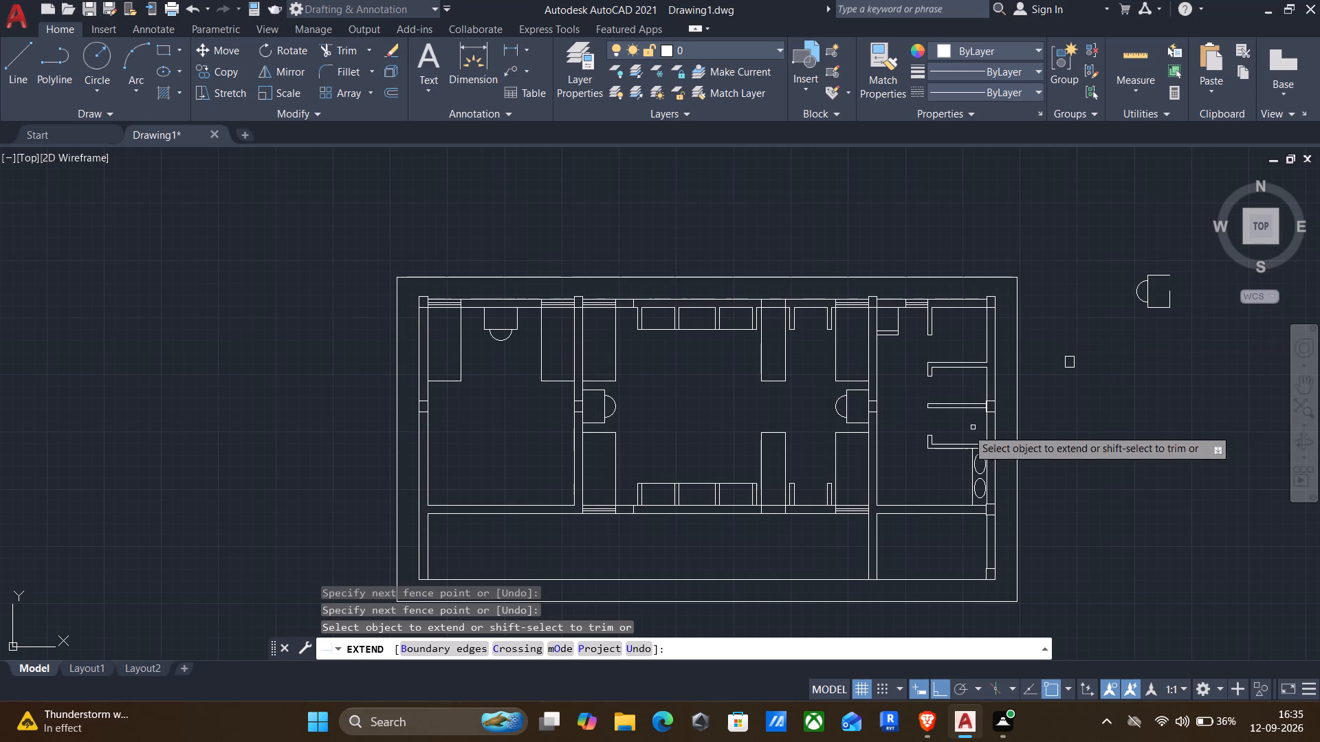
middle_click_drag(923, 480, 965, 351)
middle_click_drag(971, 508, 971, 507)
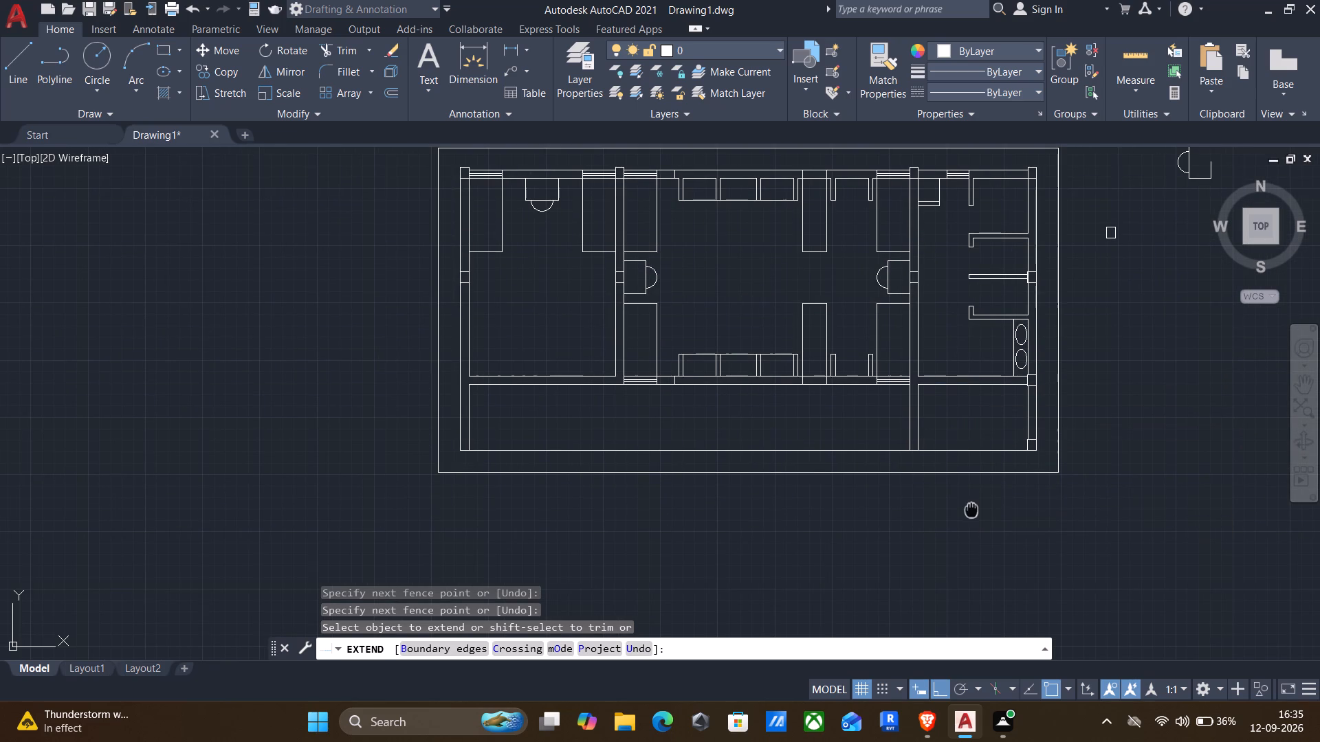
middle_click_drag(971, 507, 976, 485)
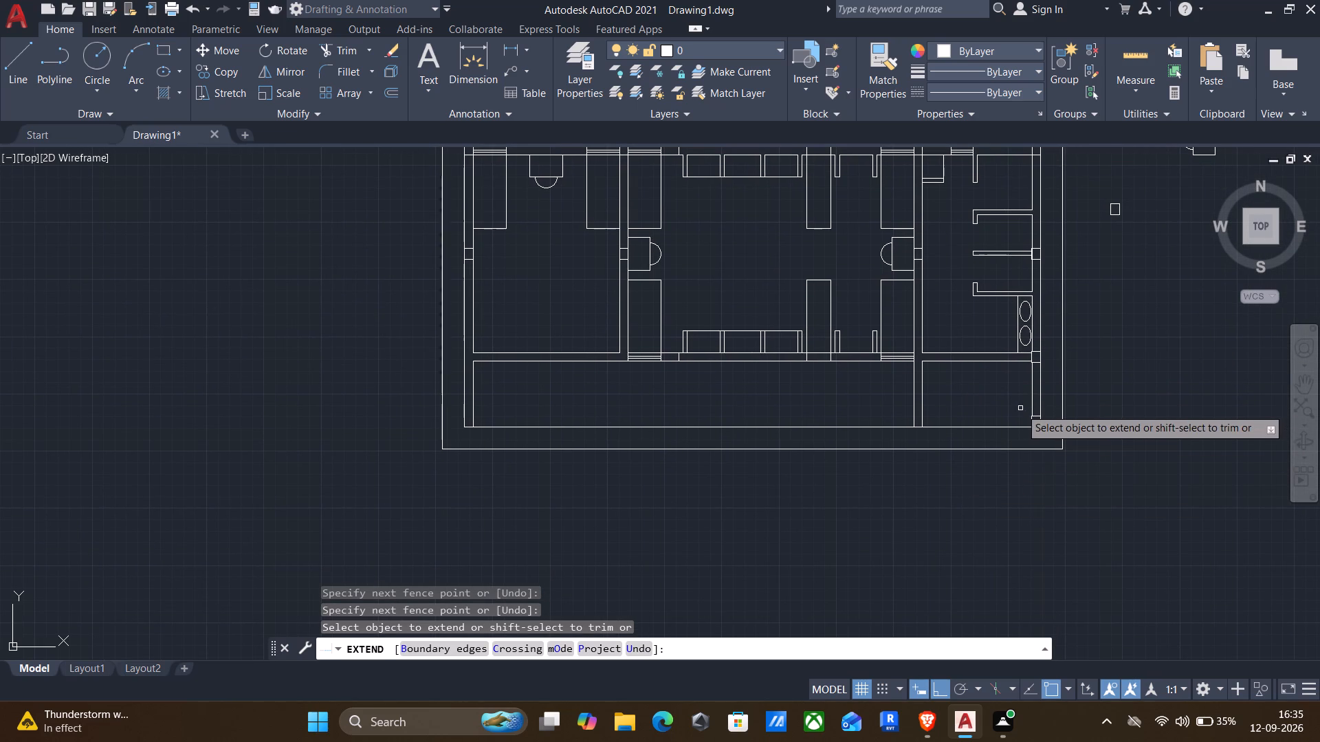
key("Escape")
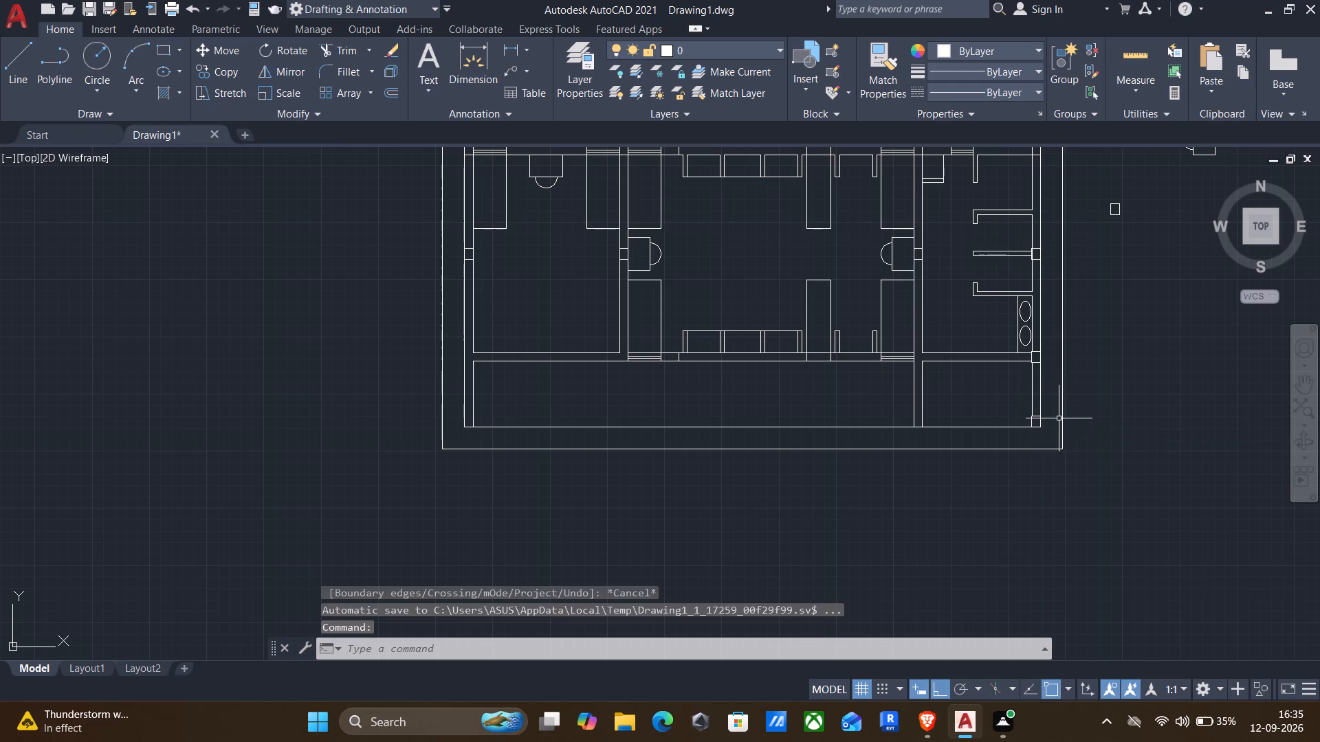
Delete the column at the building's southeast corner.
scroll(1053, 421, "up", 3)
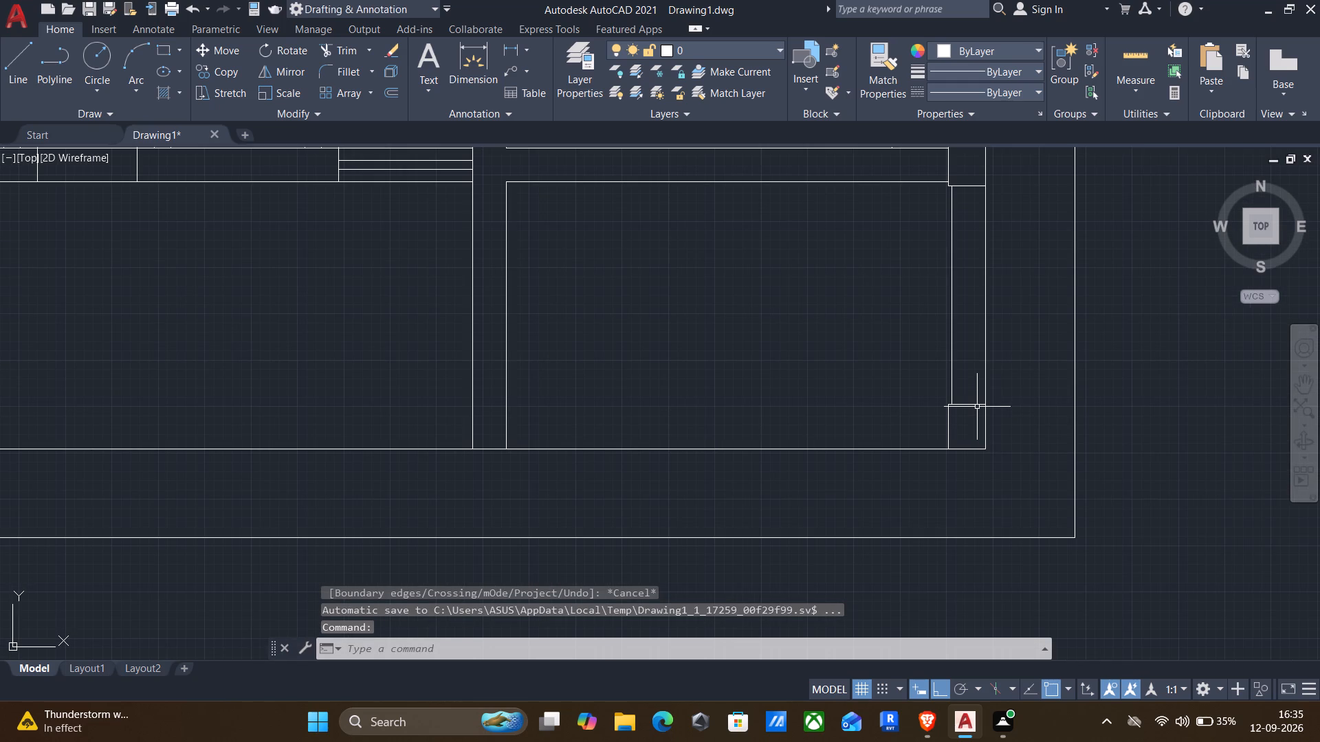
left_click(976, 403)
key("Delete")
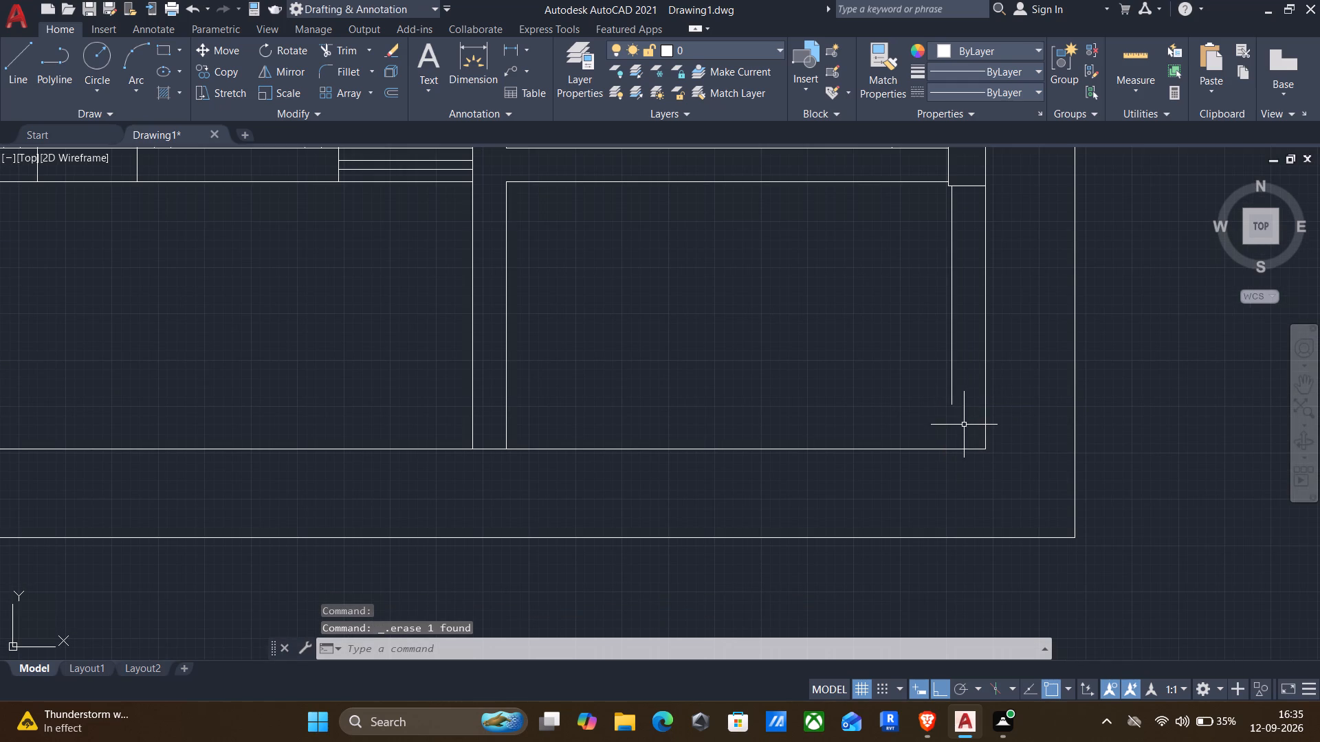
Extend the east wall's inner line south to the bottom wall line at the southeast corner.
type("ex")
key("Return")
left_click(951, 395)
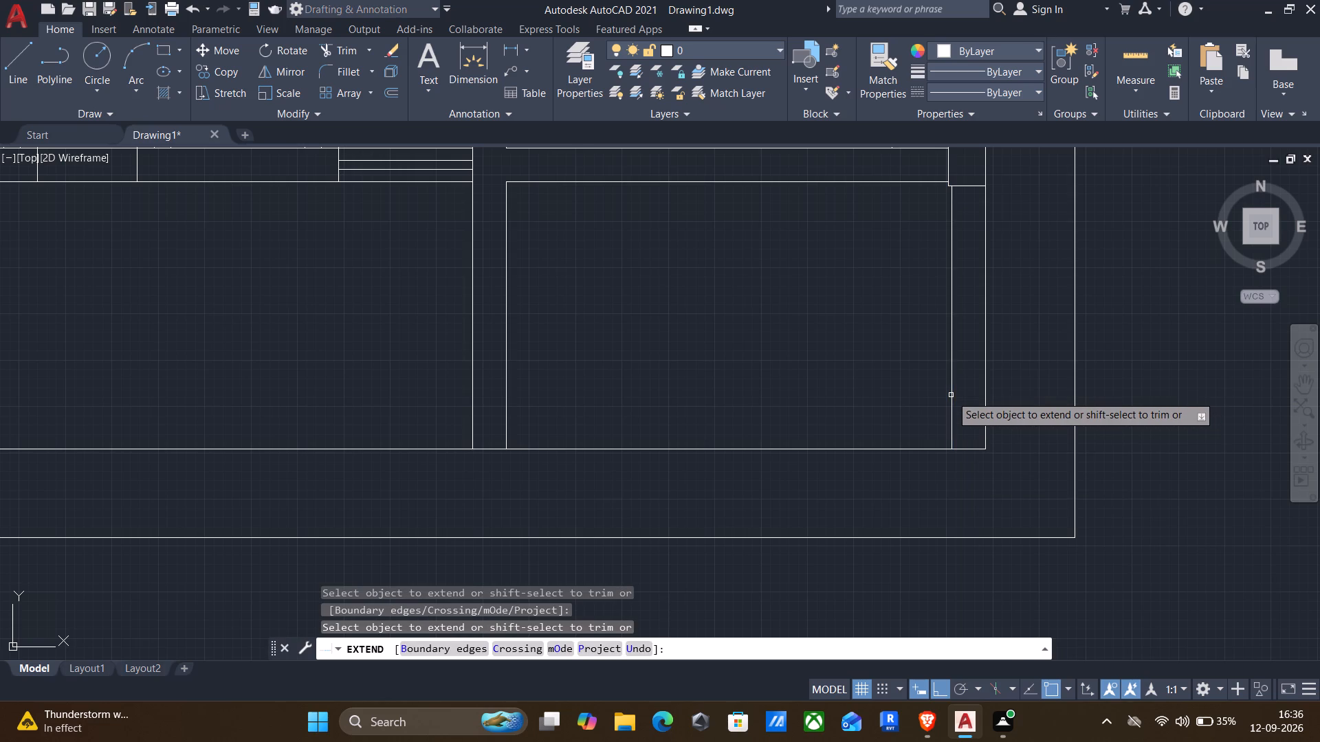
scroll(948, 376, "down", 2)
middle_click_drag(902, 372, 914, 381)
key("Escape")
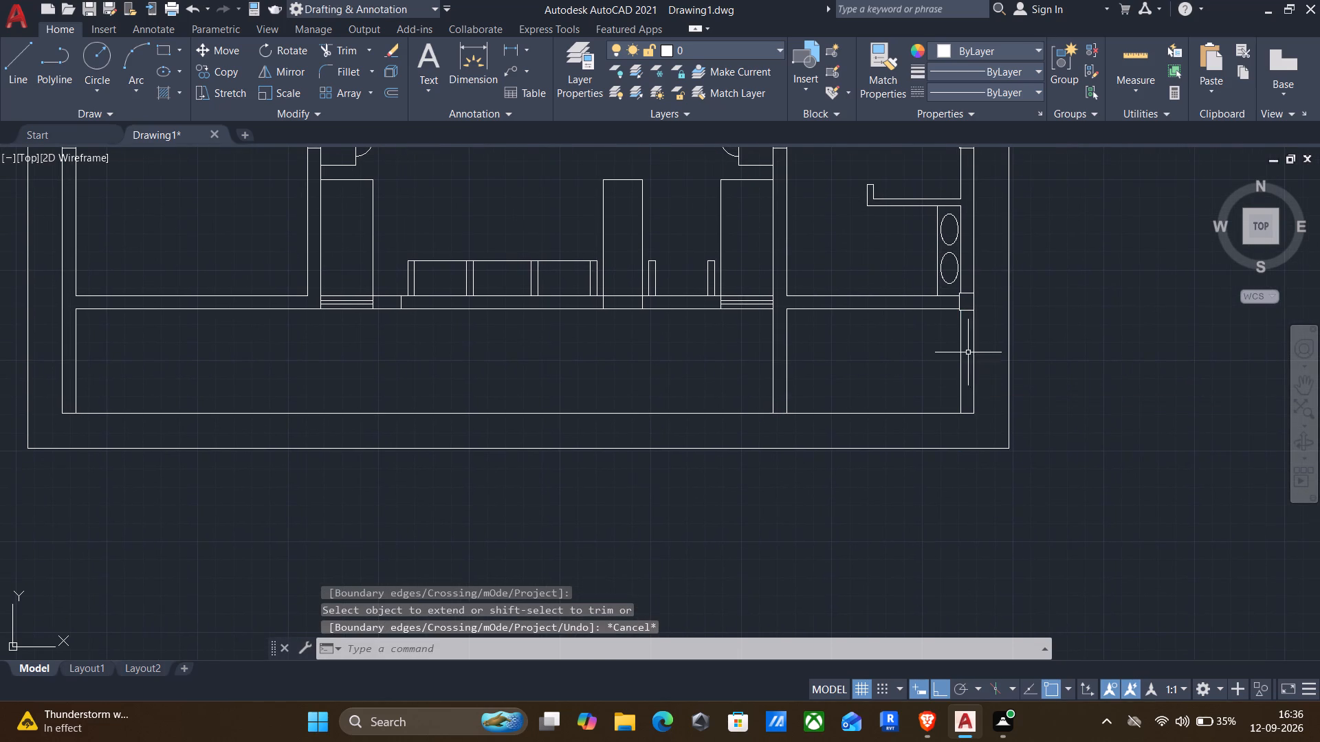
Trim away the narrow strip of the mid-east-wall column that projects past the wall's inner face beside the middle cubicle partition.
scroll(962, 303, "up", 3)
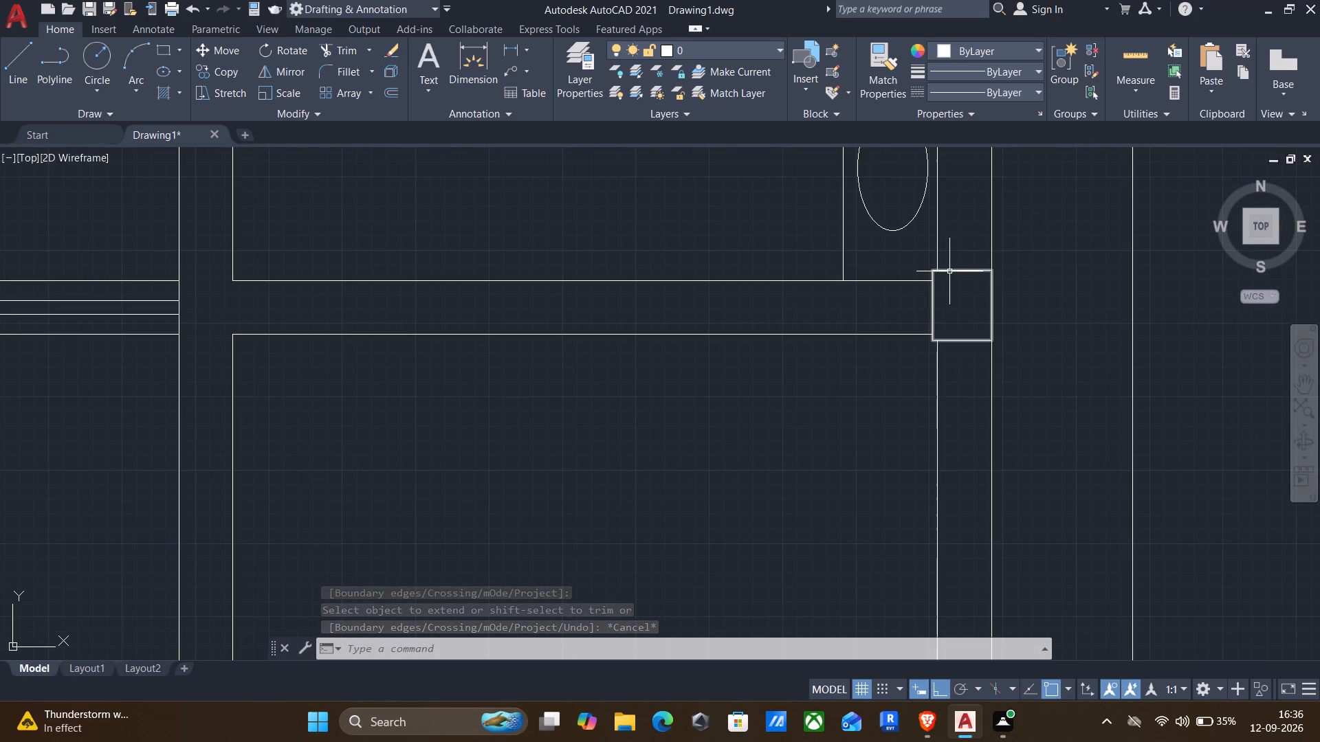
scroll(949, 273, "down", 2)
middle_click_drag(895, 335, 848, 471)
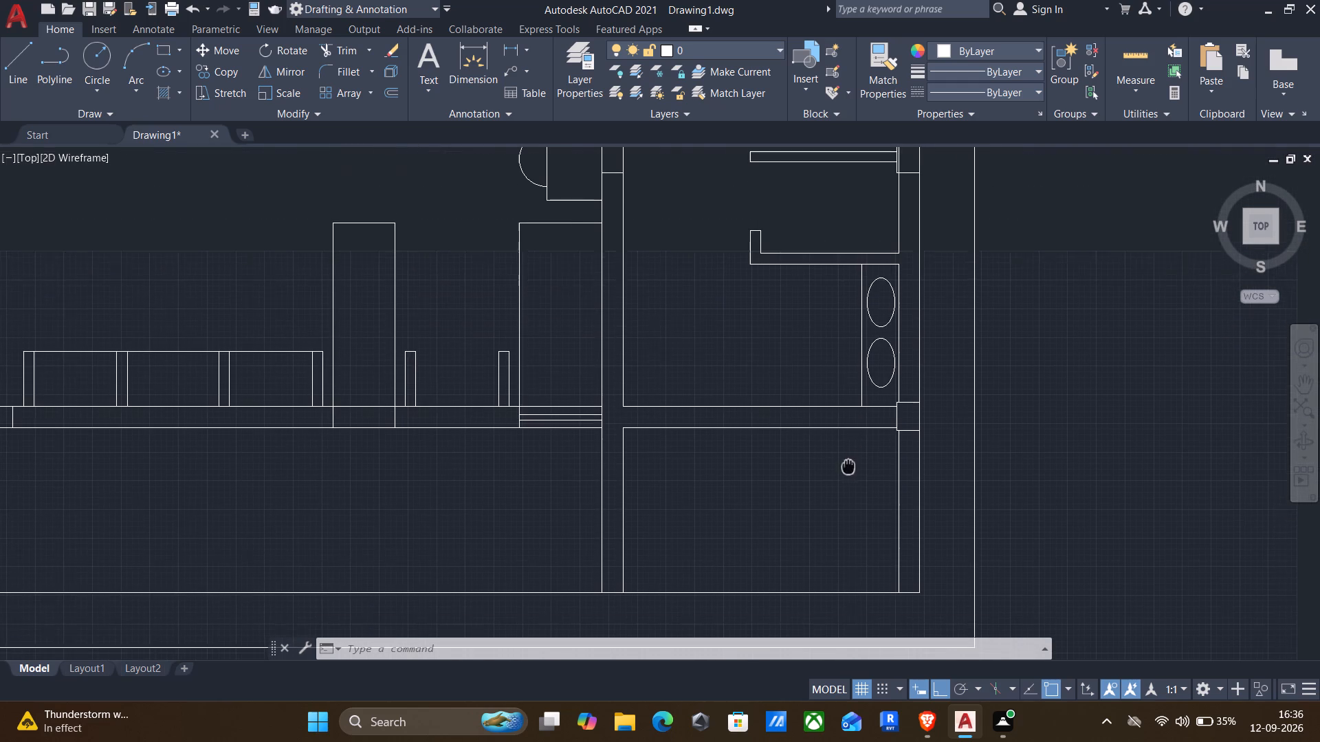
middle_click_drag(848, 471, 850, 494)
middle_click_drag(861, 249, 913, 423)
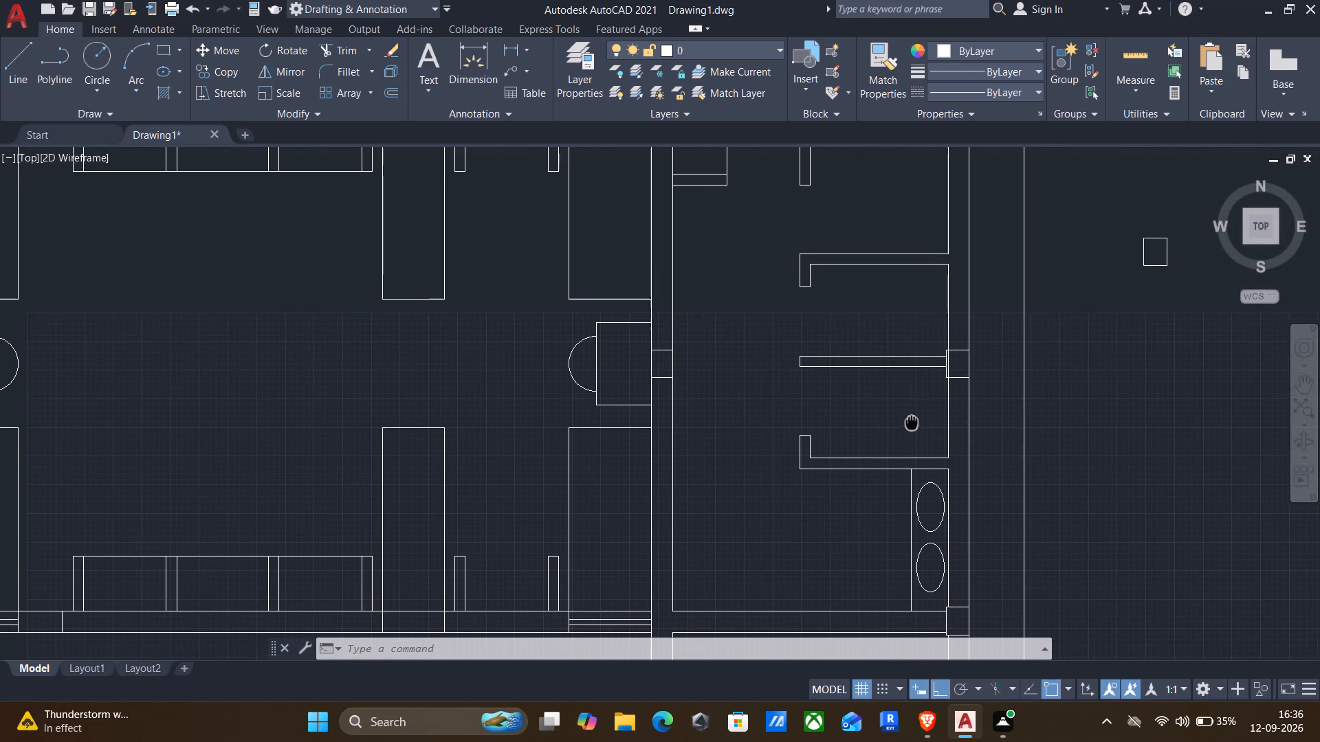
middle_click_drag(913, 423, 914, 423)
scroll(951, 367, "up", 3)
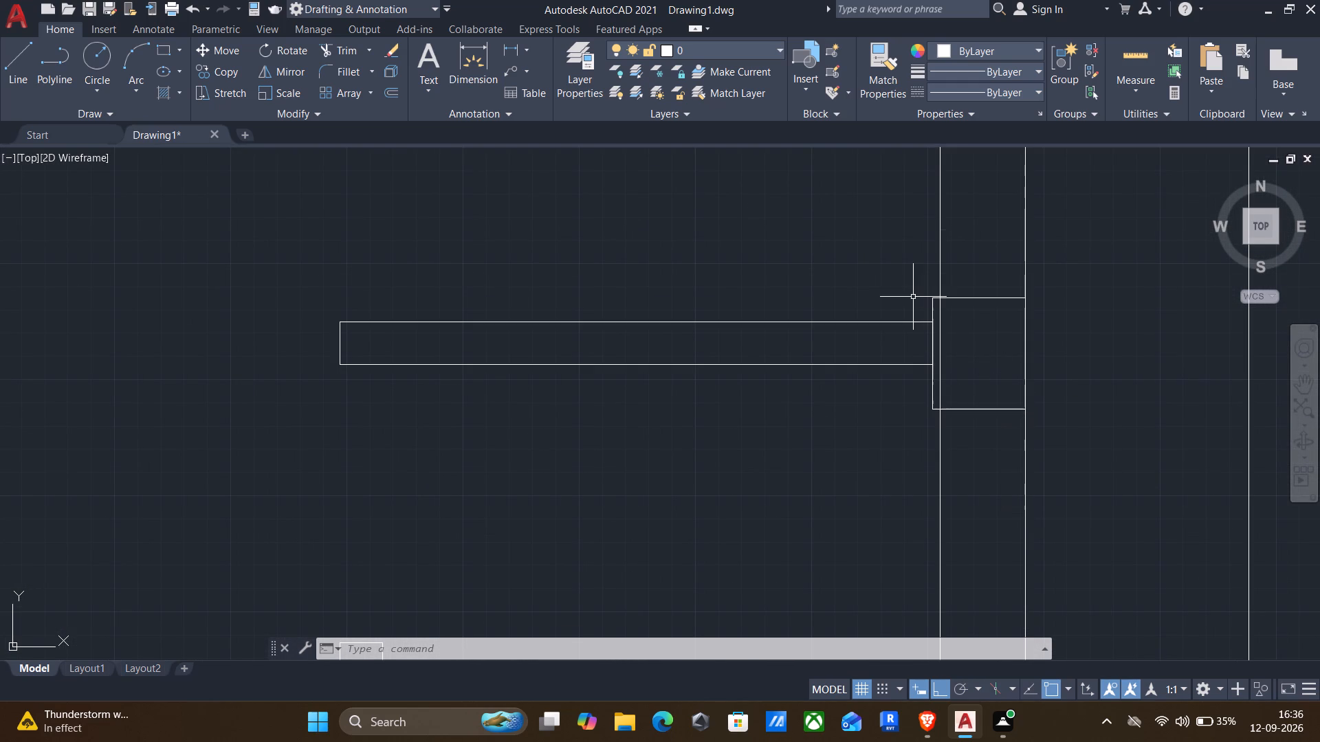
key("t")
key("r")
key("Return")
scroll(937, 305, "up", 1)
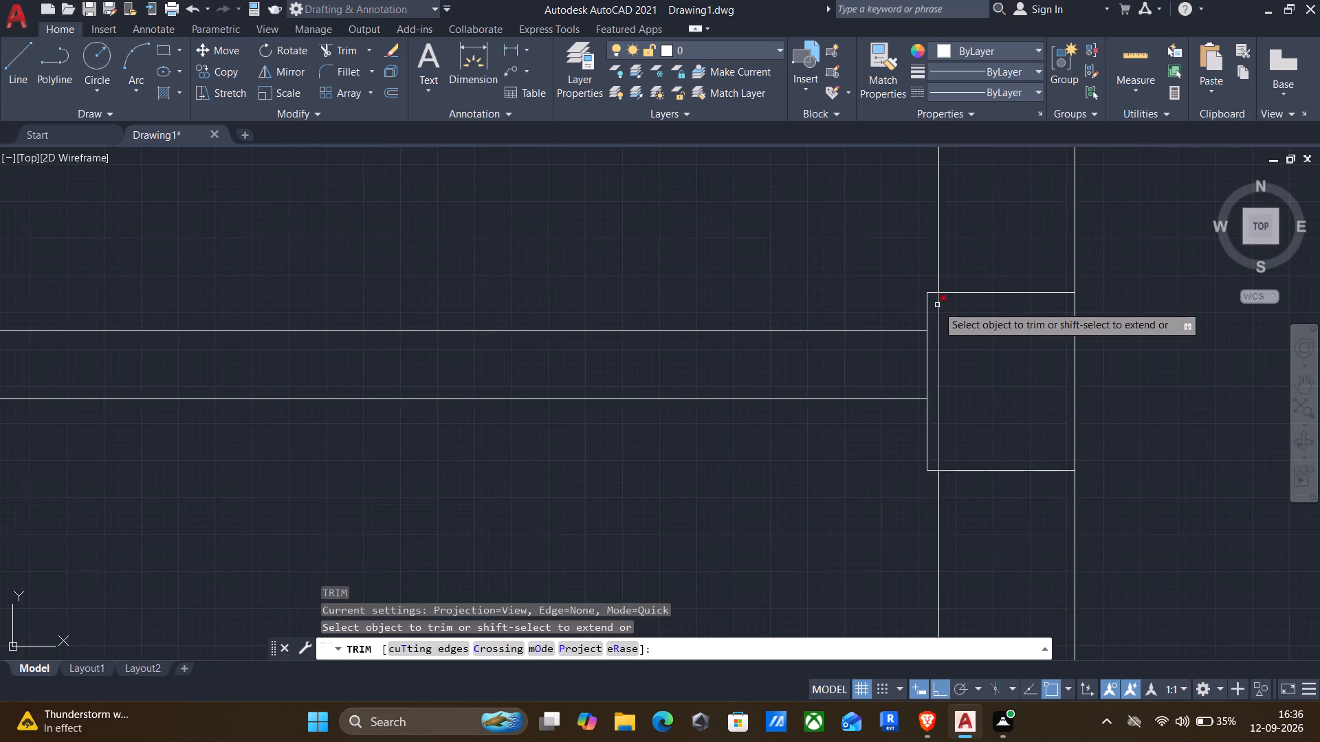
scroll(937, 305, "up", 2)
left_click_drag(916, 313, 841, 292)
left_click_drag(916, 260, 918, 311)
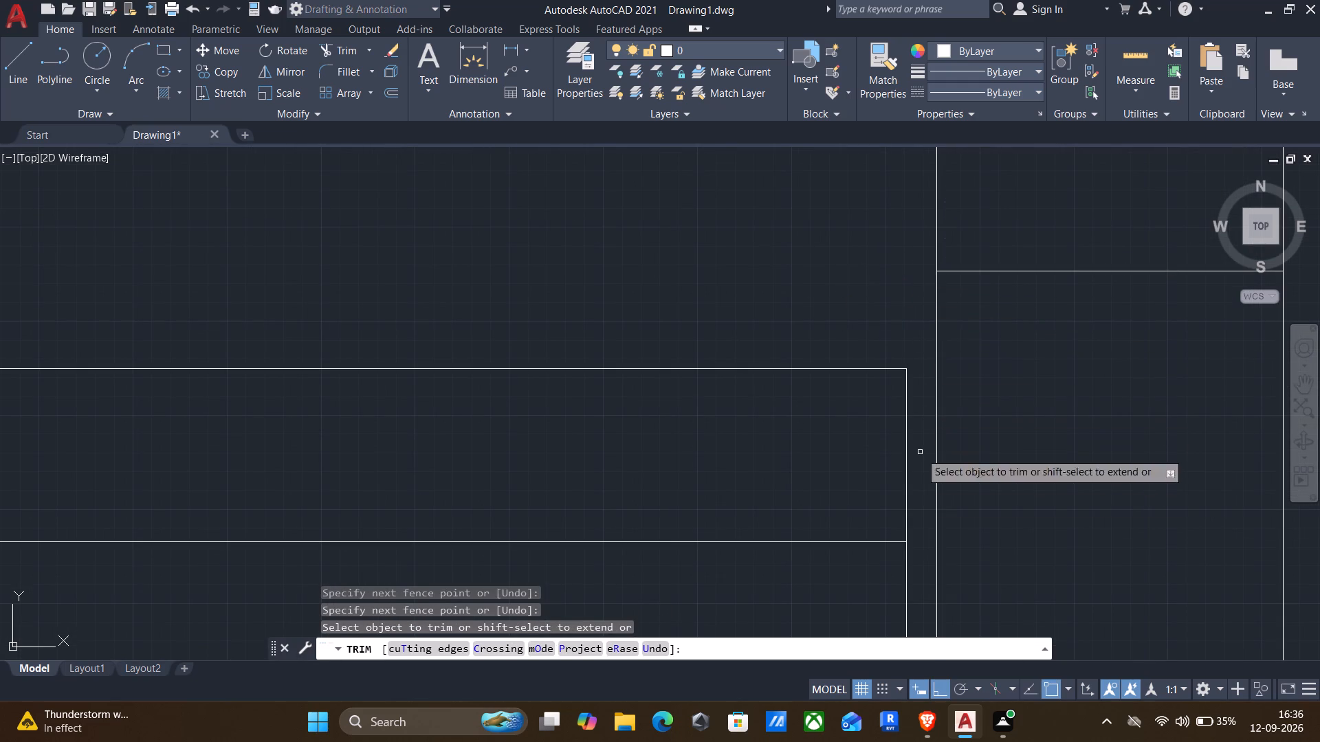
middle_click_drag(905, 539, 969, 335)
left_click_drag(972, 393, 943, 473)
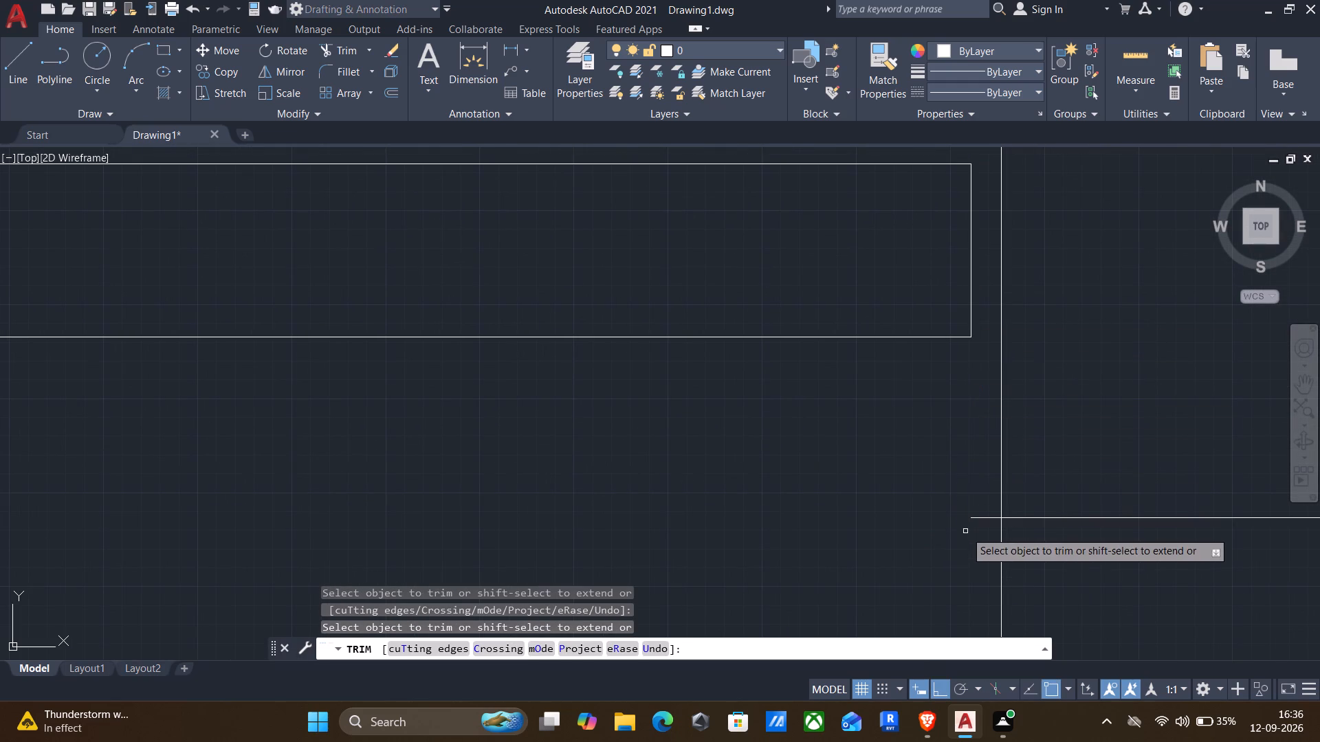
left_click_drag(971, 533, 972, 490)
scroll(962, 464, "down", 2)
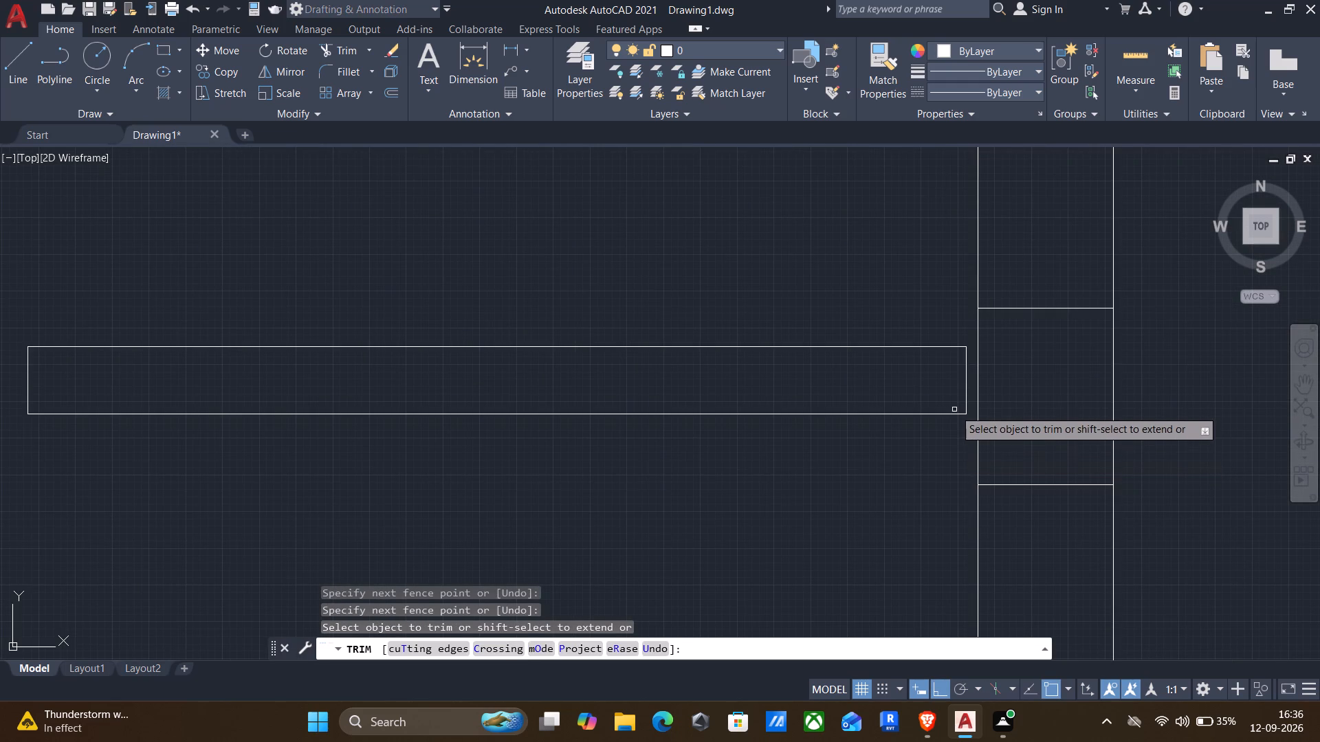
left_click(965, 389)
key("Escape")
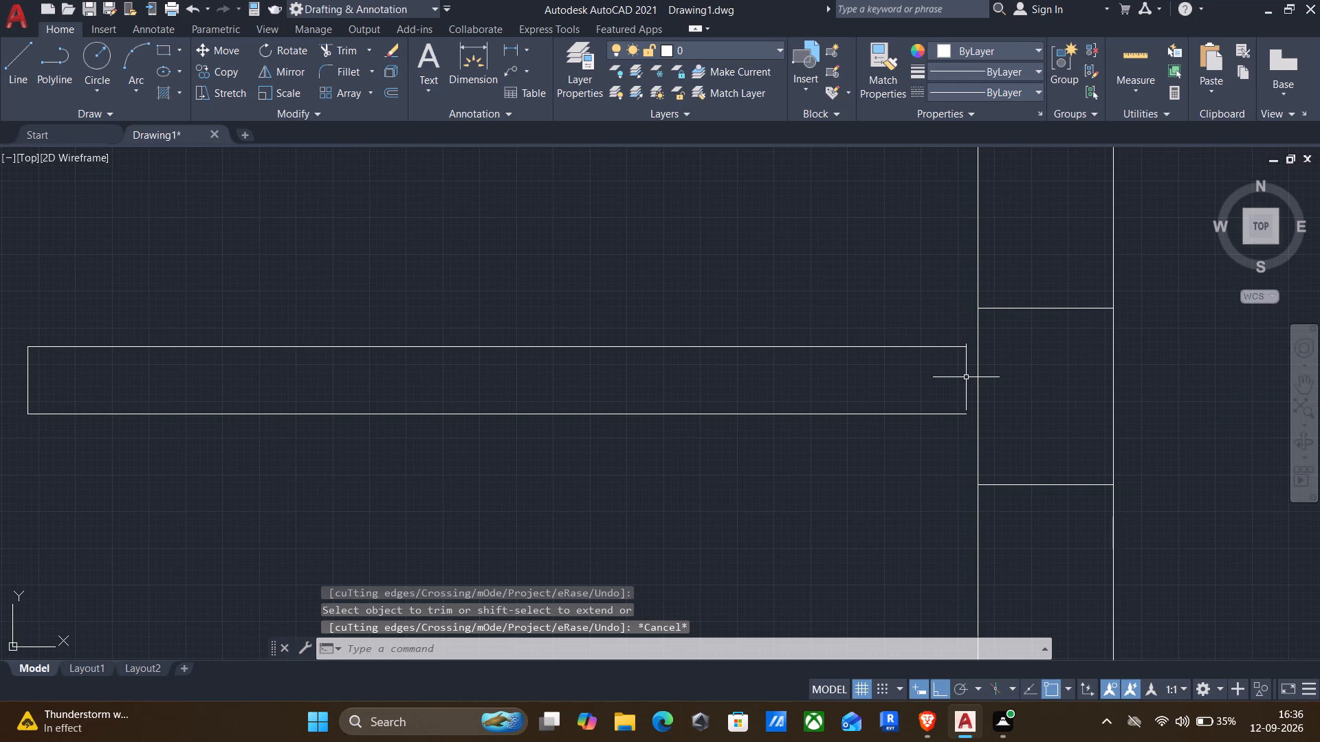
Extend both lines of the middle cubicle partition to the inner face of the east wall.
key("e")
key("x")
key("Return")
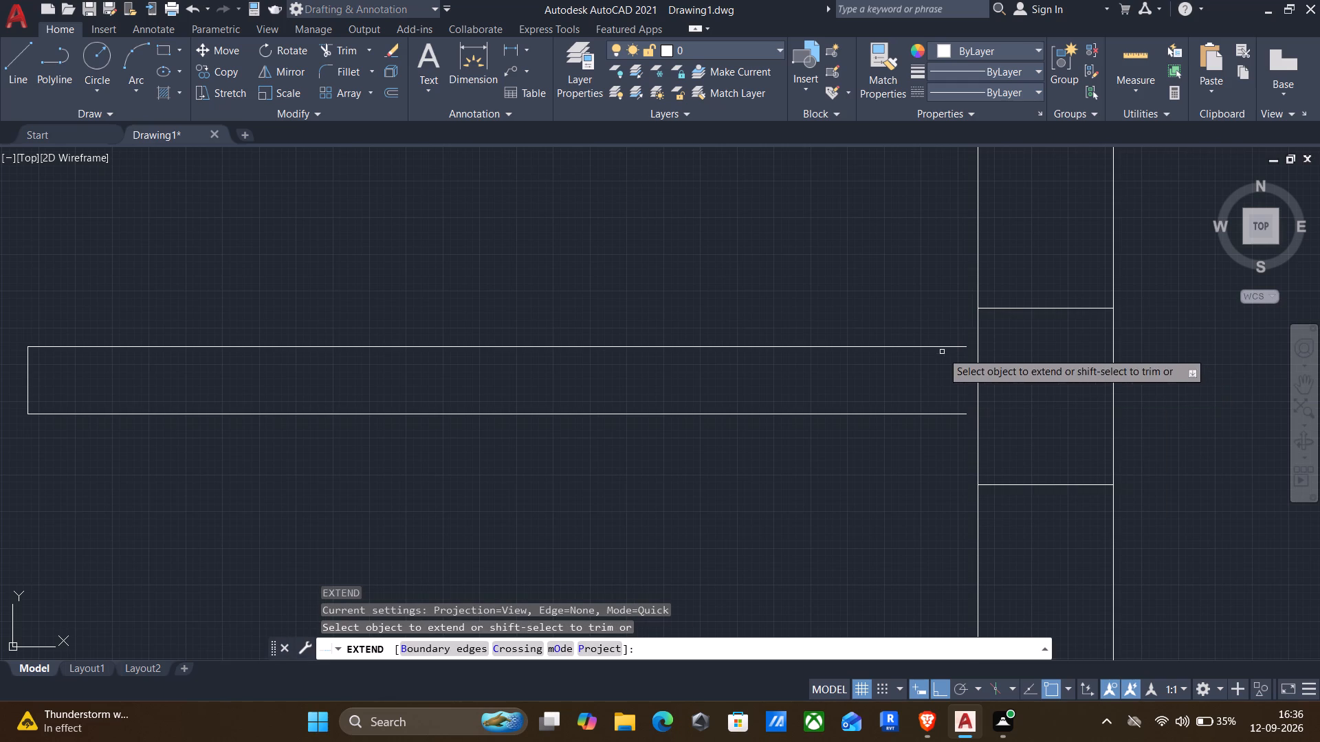
left_click(929, 346)
left_click(945, 417)
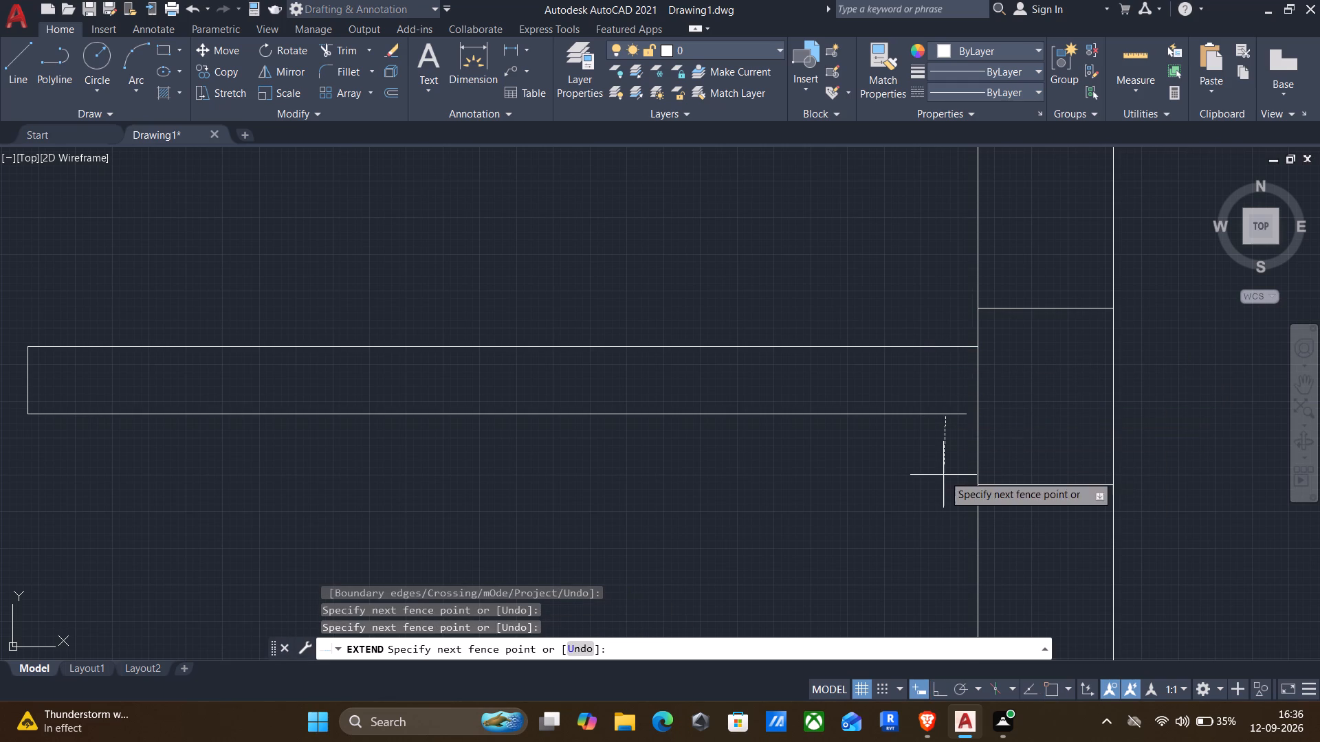
left_click(932, 399)
middle_click_drag(939, 485, 947, 442)
scroll(947, 436, "down", 1)
middle_click_drag(914, 491, 907, 489)
key("Escape")
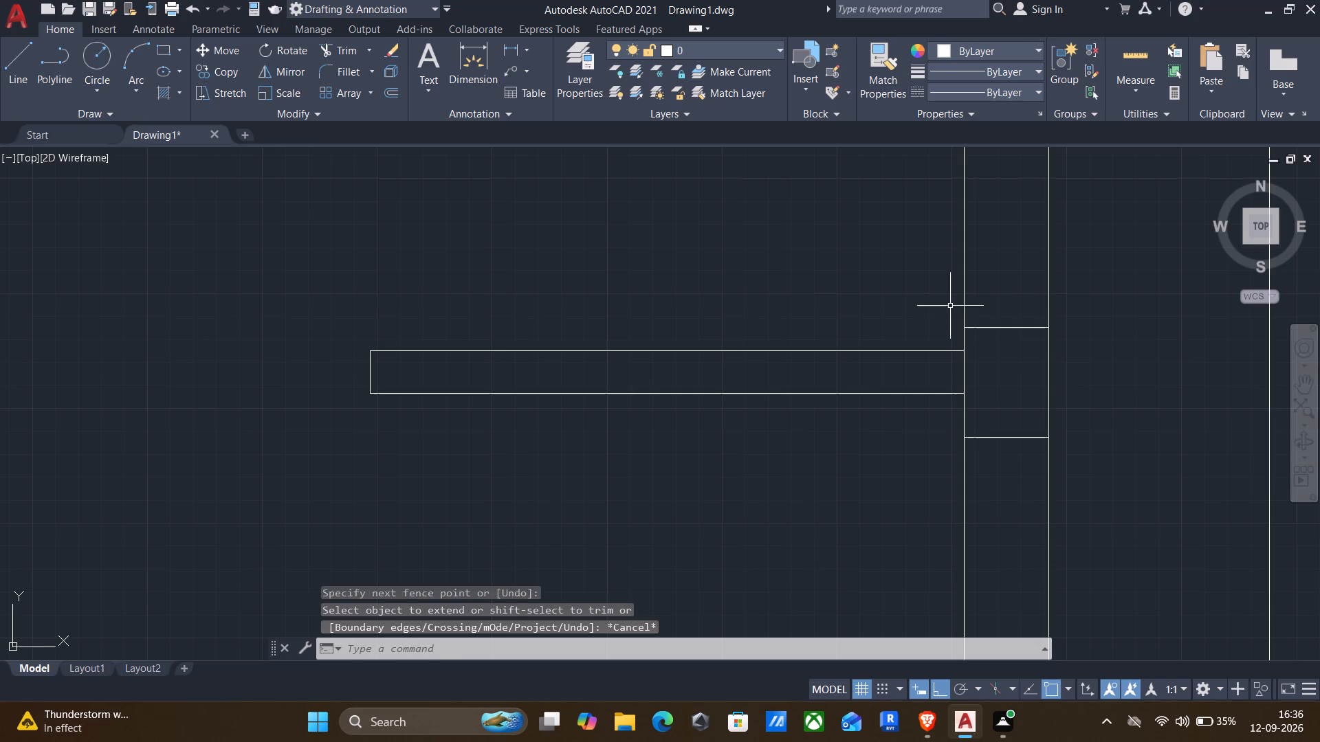
Copy the mid-east-wall column by its southeast corner to the lower horizontal wall's junctions with the east wall and the eastern interior wall.
left_click(950, 306)
left_click(1070, 474)
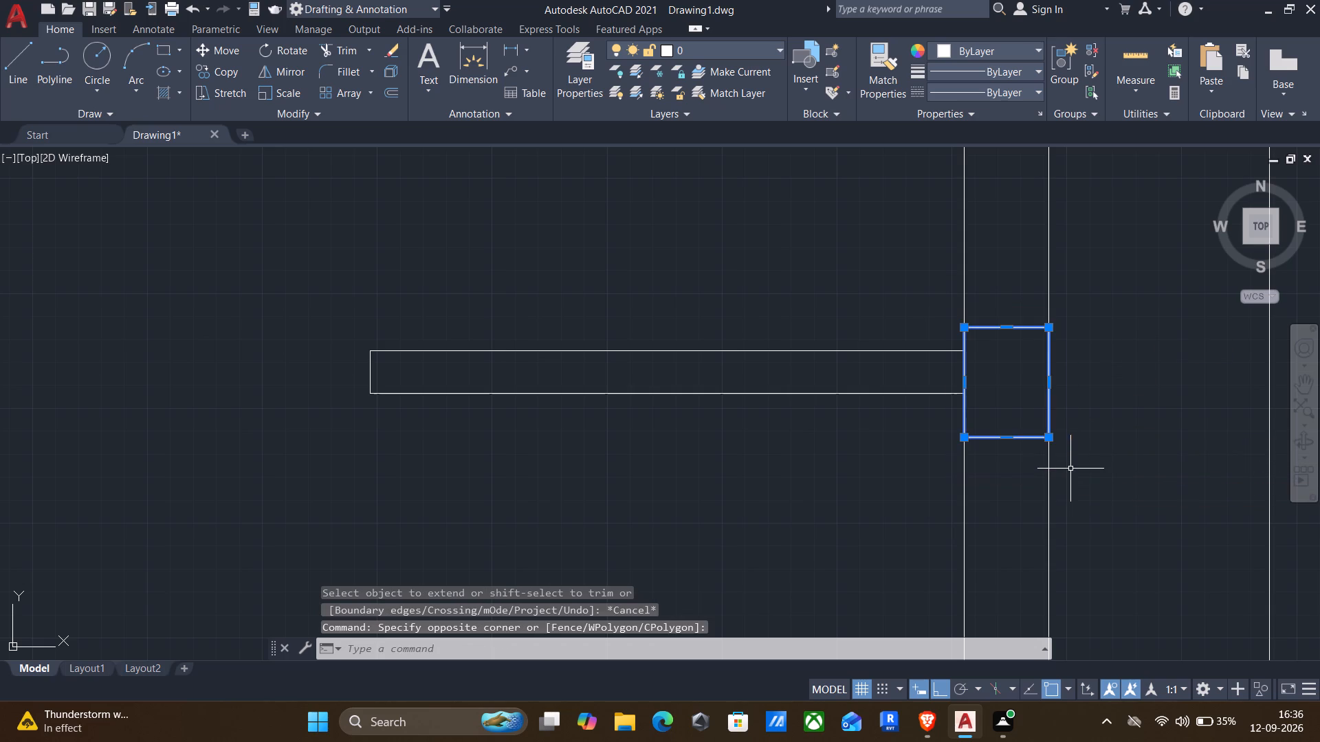
key("c")
key("o")
key("Return")
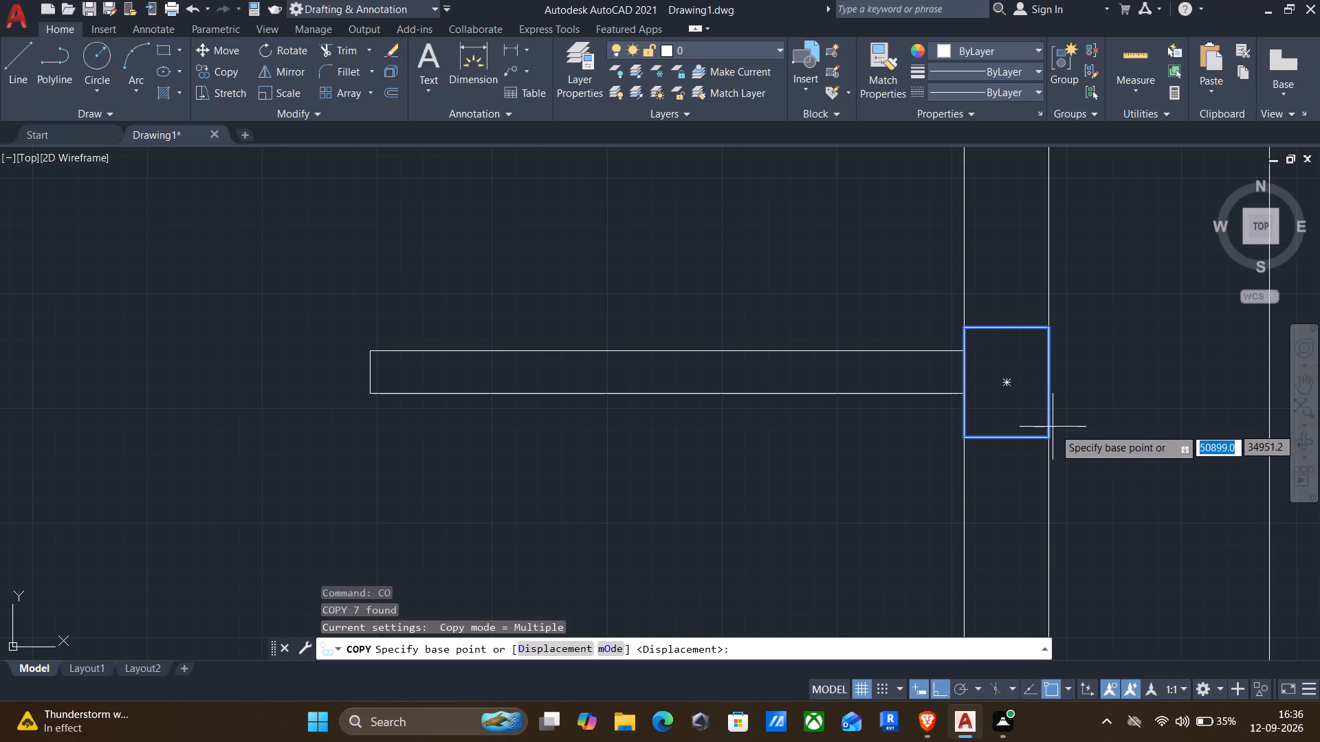
scroll(1050, 436, "down", 2)
middle_click_drag(1026, 523, 1108, 265)
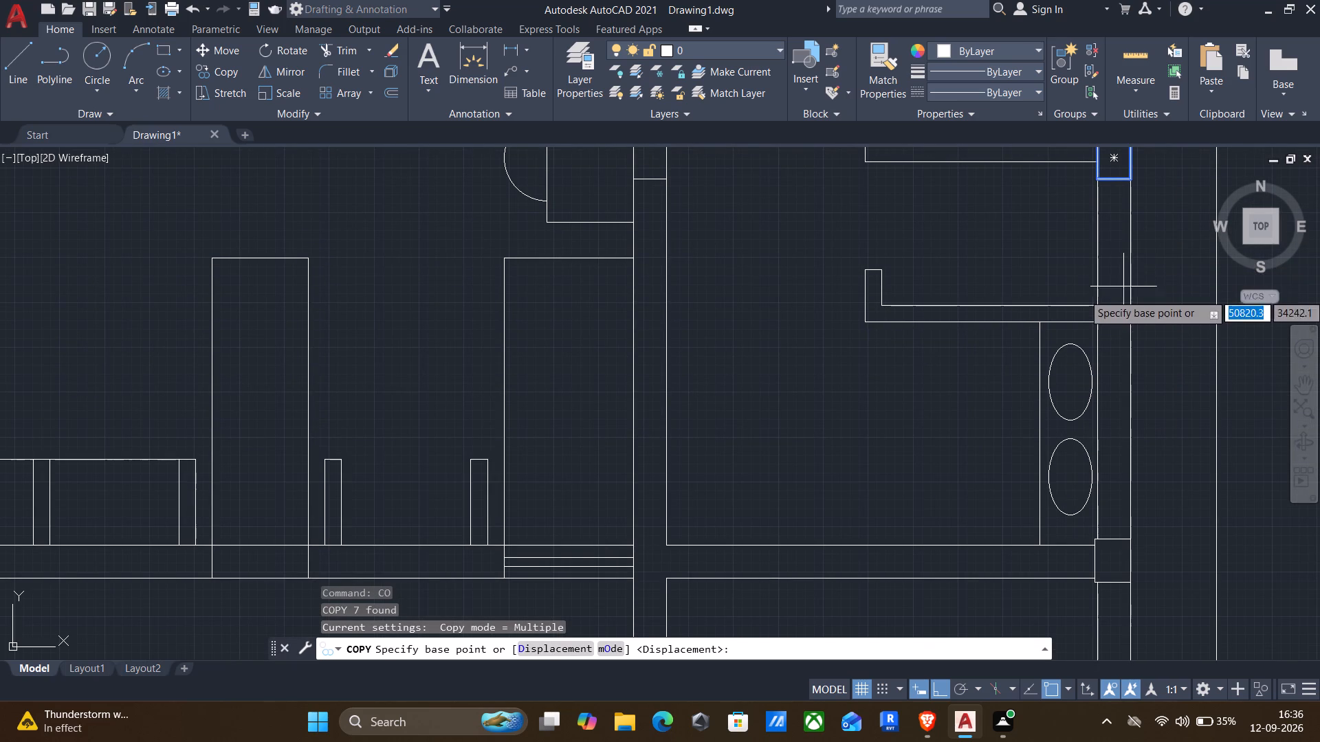
scroll(1156, 340, "down", 2)
middle_click_drag(1176, 382, 1130, 392)
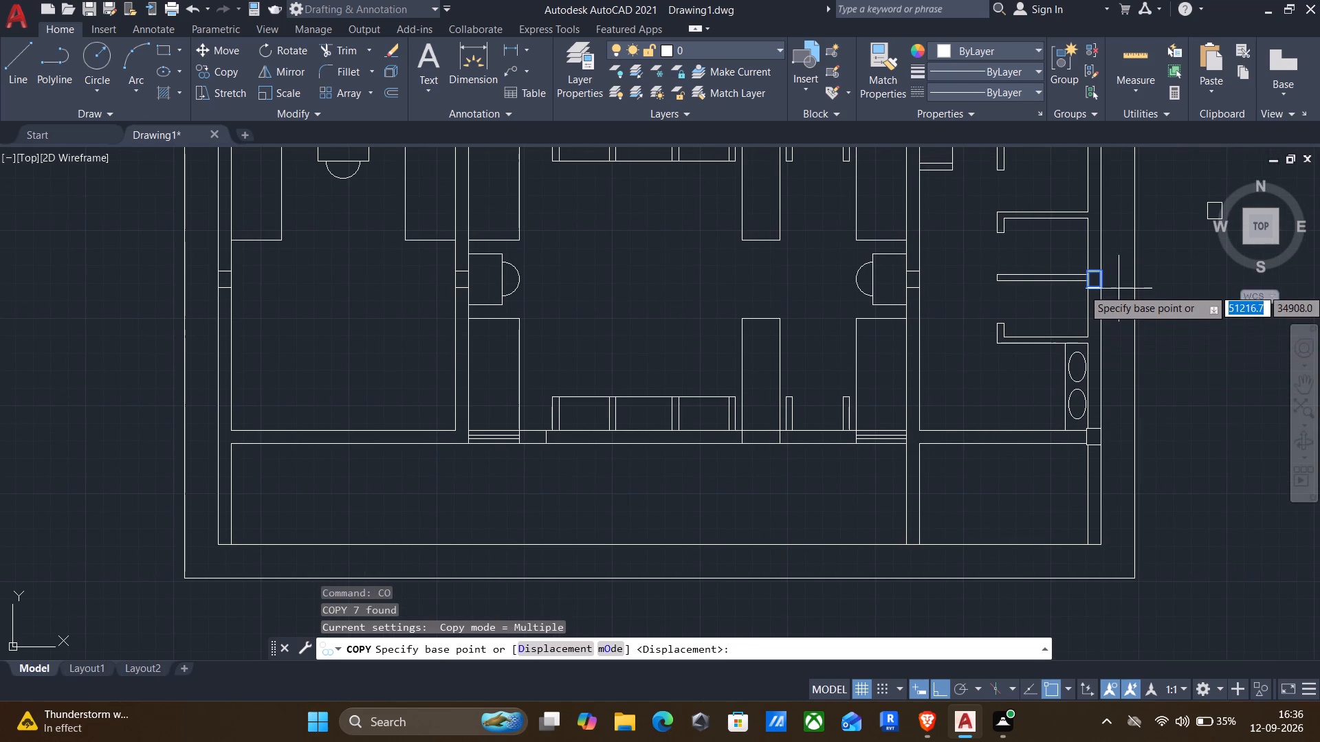
scroll(1111, 286, "up", 2)
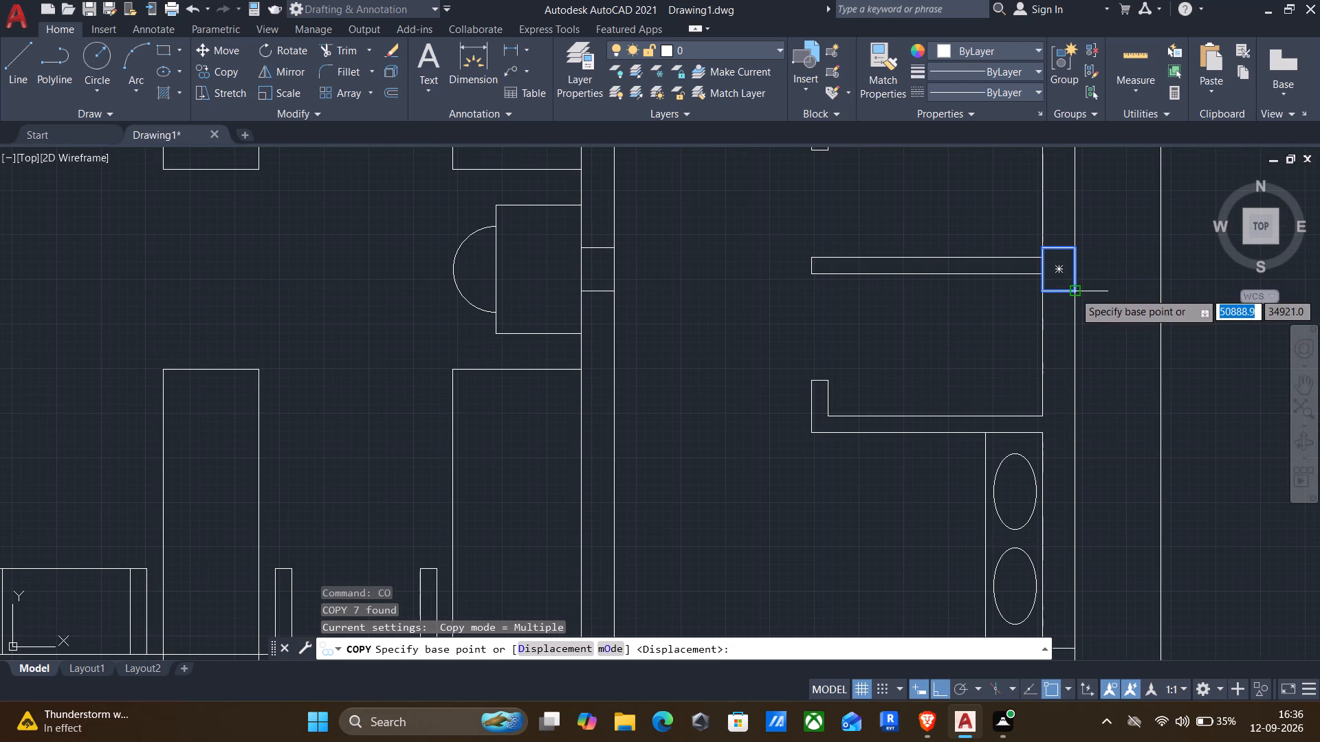
left_click(1074, 295)
middle_click_drag(1092, 456, 1158, 223)
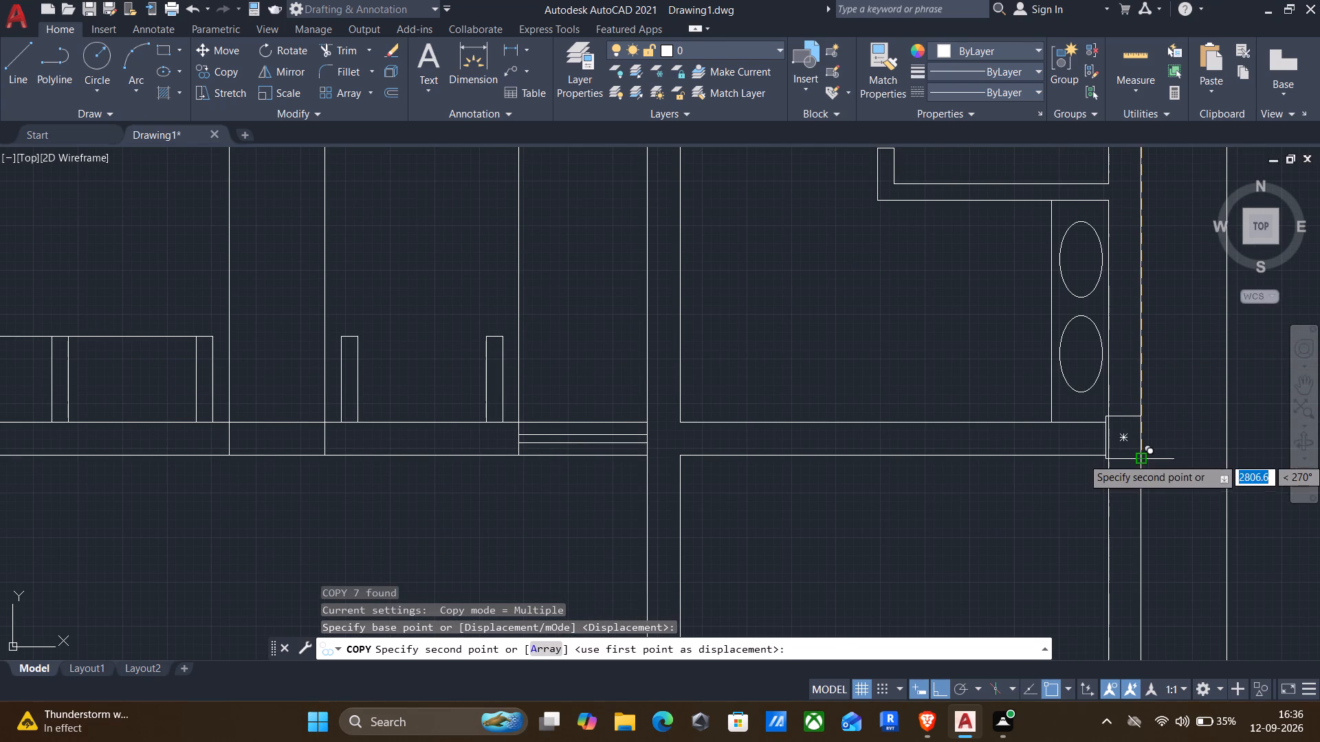
left_click(1141, 459)
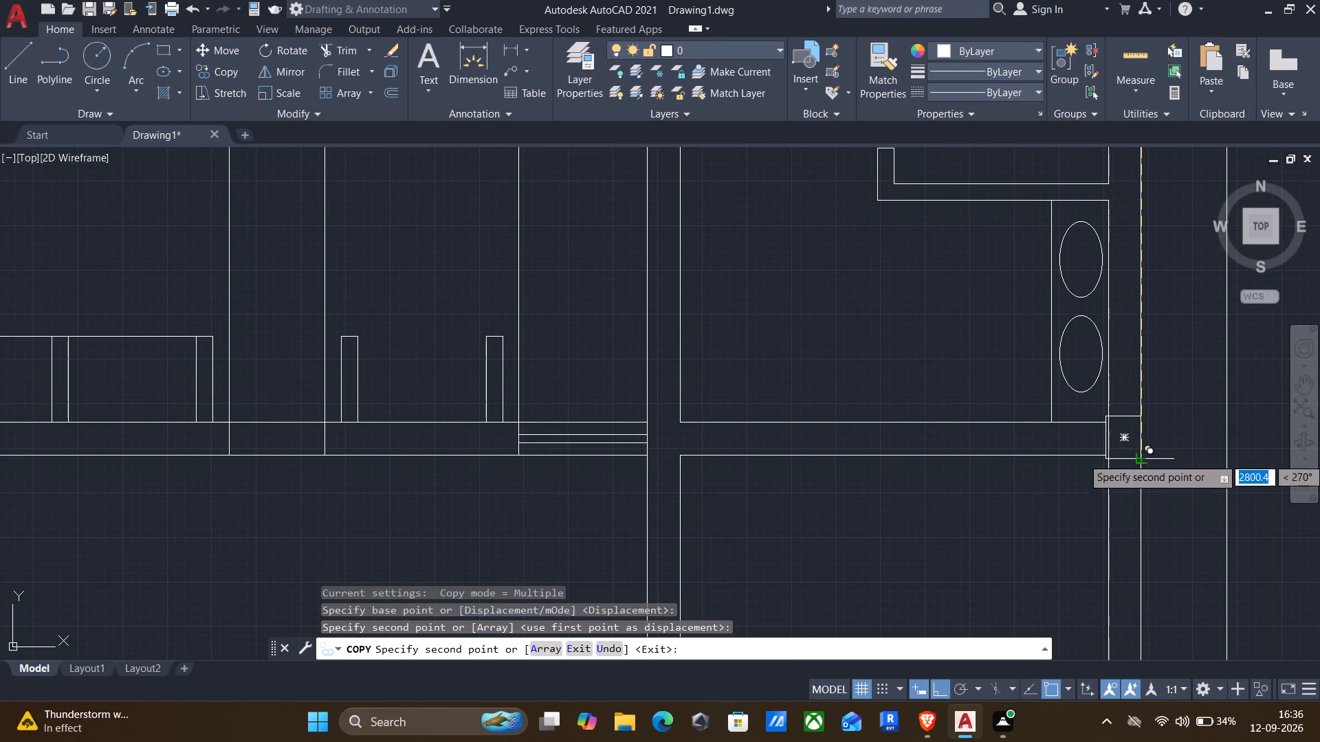
middle_click_drag(930, 428, 1062, 442)
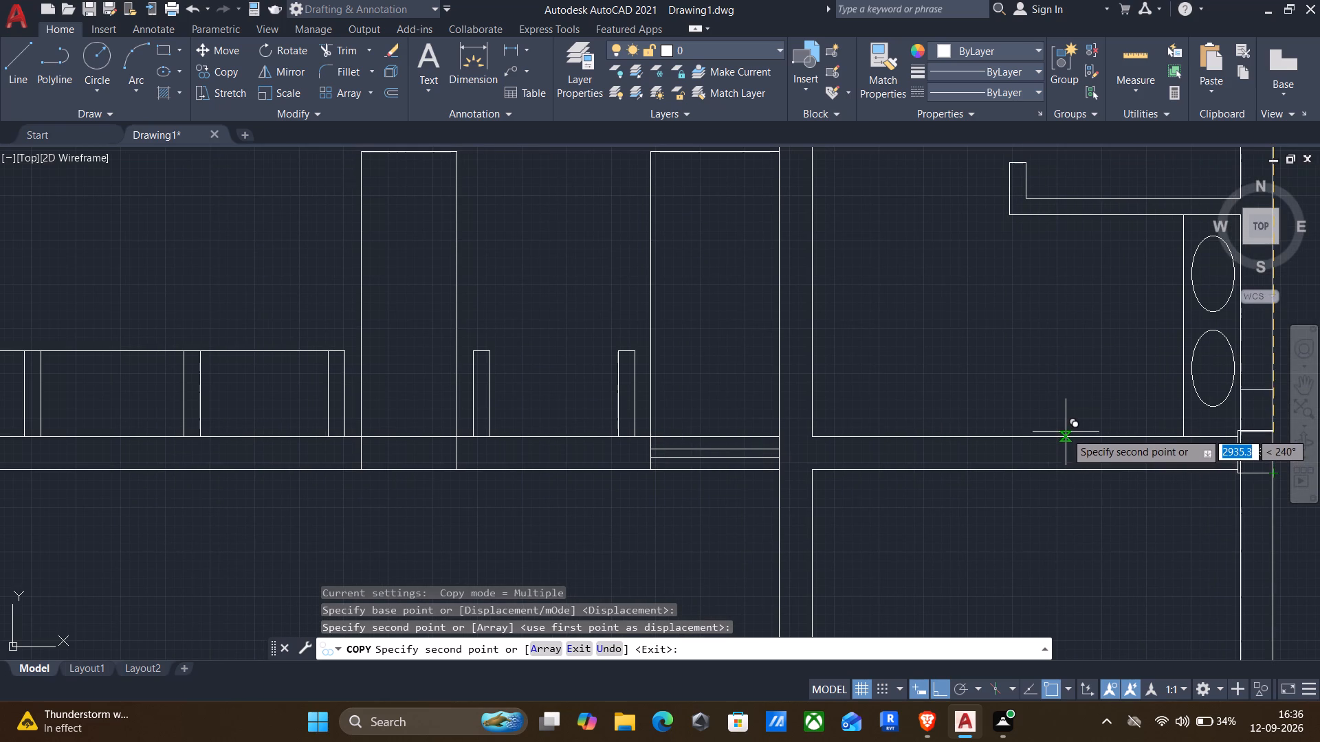
left_click(814, 471)
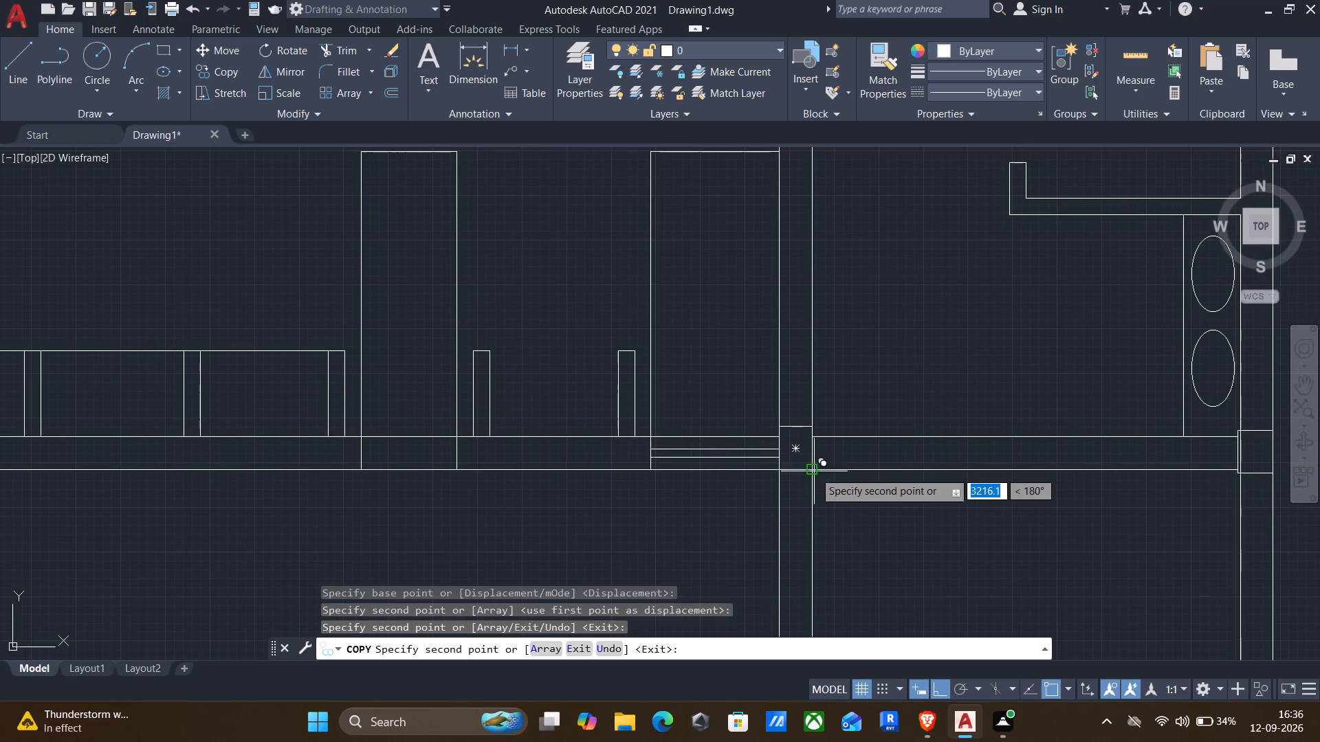
Place another column copy on the upper line of the central hall's south wall, within the third bay of the long furniture row.
middle_click_drag(846, 359, 904, 565)
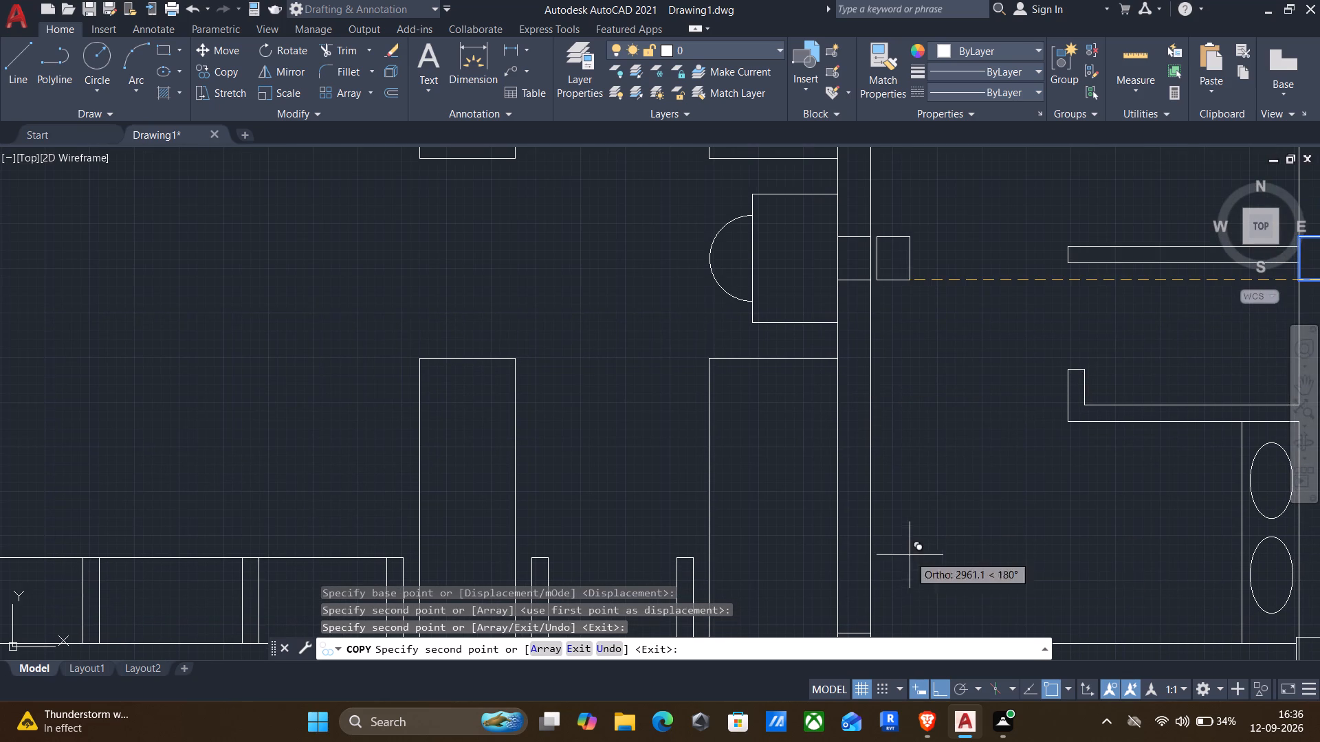
middle_click_drag(876, 505, 1043, 241)
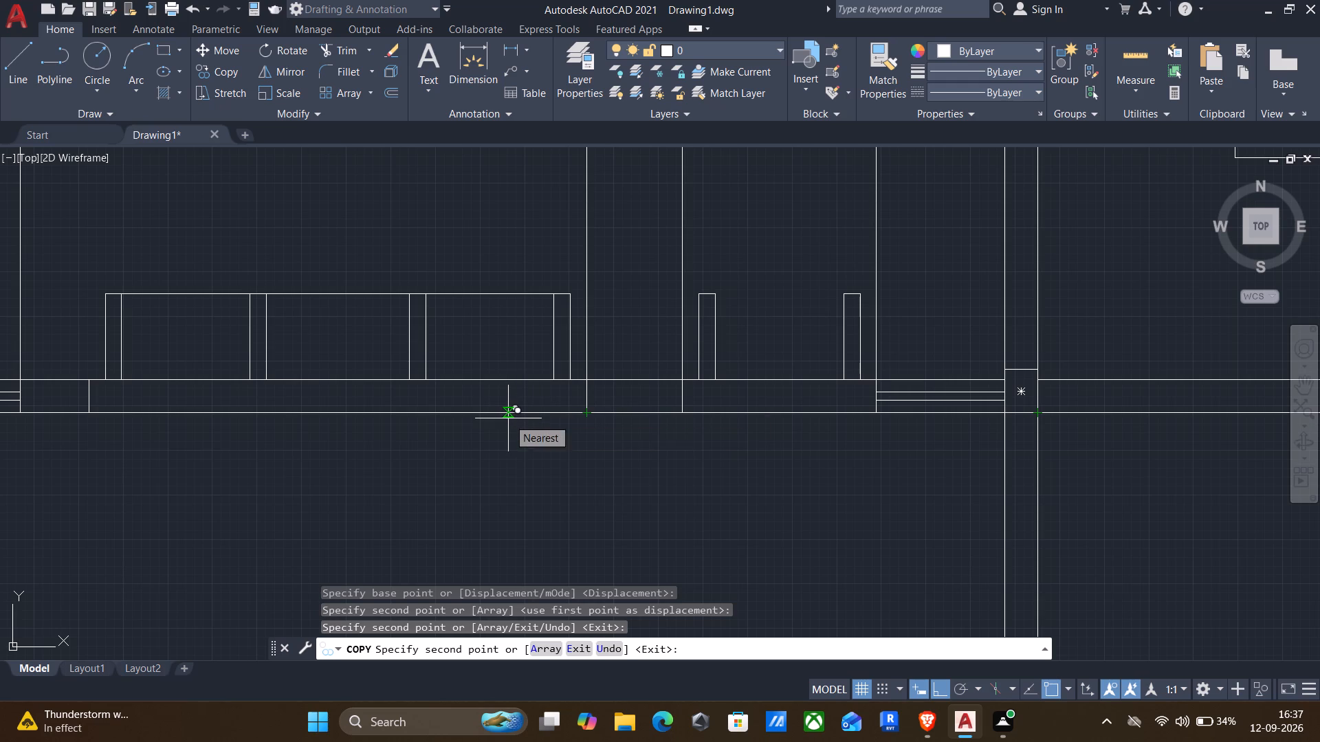
left_click(502, 379)
key("Escape")
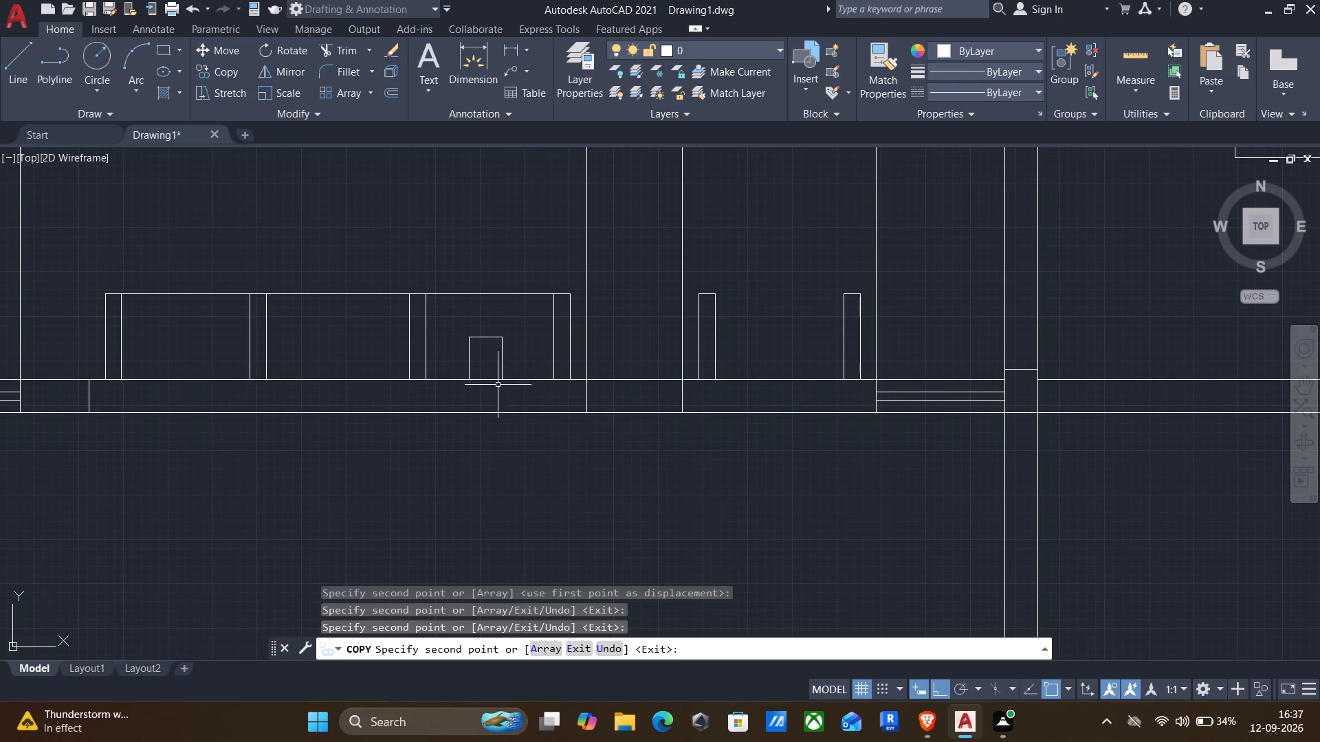
Move the new central-hall column straight down so its top edge sits on the south wall's upper line.
left_click_drag(452, 328, 454, 322)
left_click(512, 389)
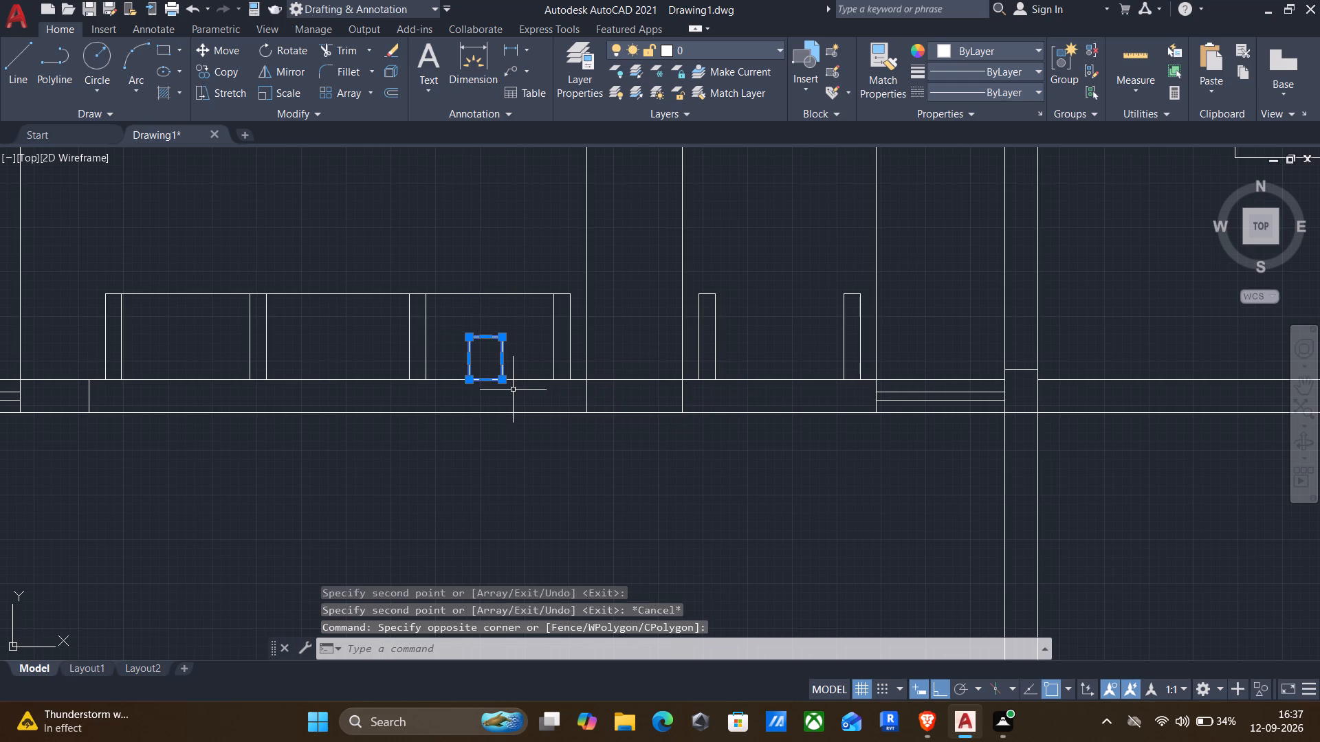
key("m")
key("Return")
left_click(506, 340)
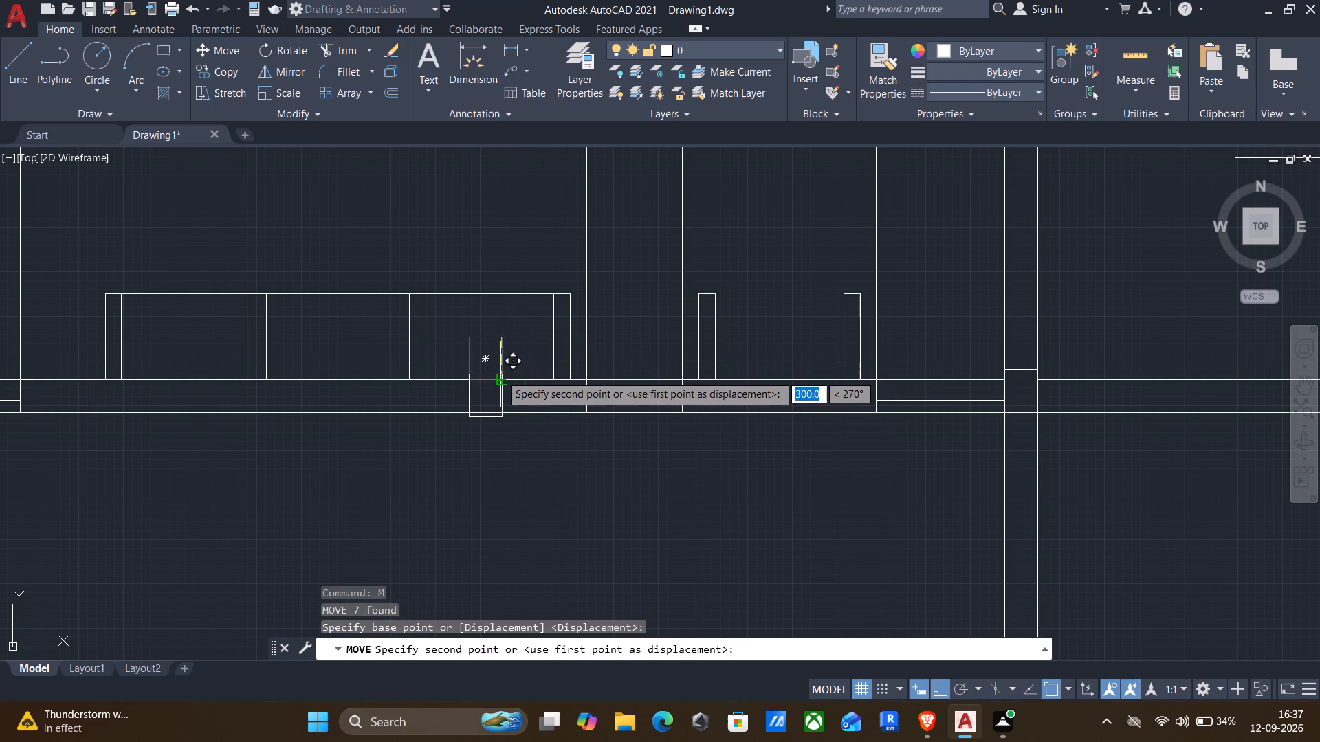
left_click(500, 376)
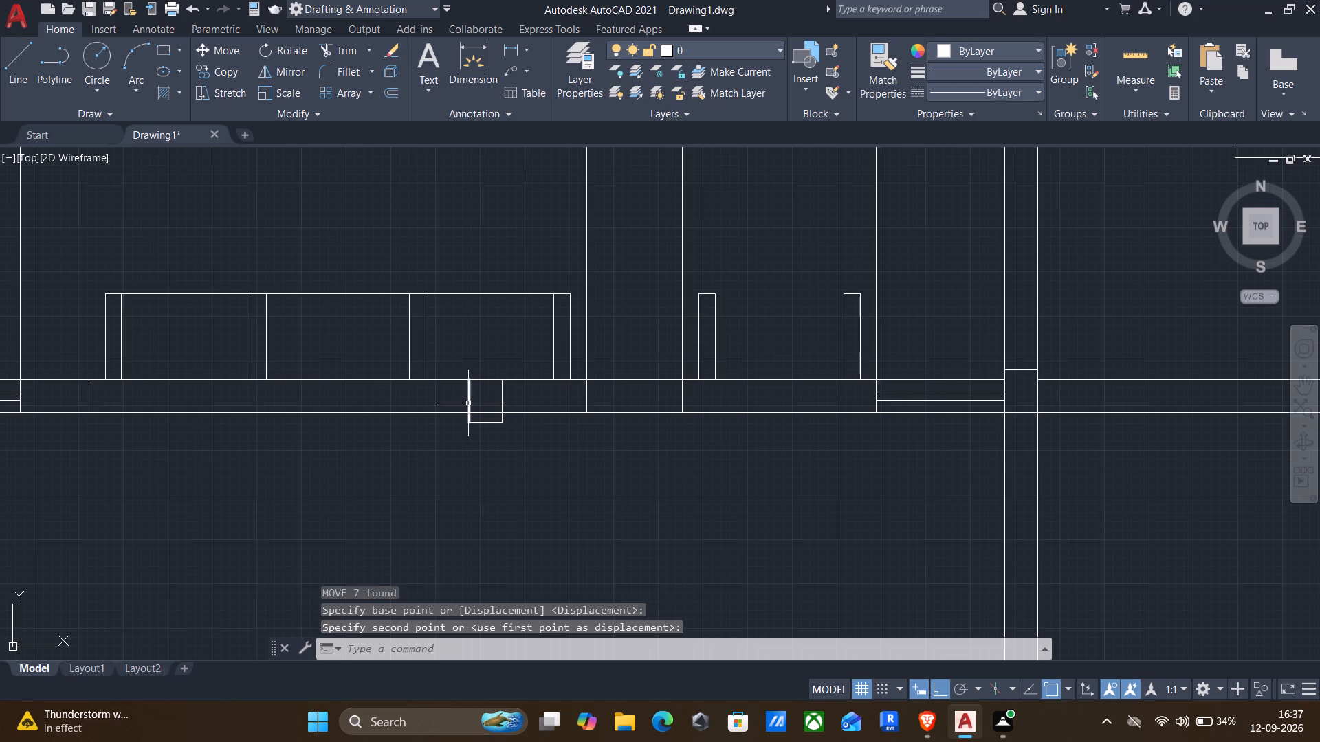
Copy the central-hall south-wall column by its upper-left corner to that wall's junctions with the western interior wall and the west outer wall.
left_click(468, 403)
left_click(505, 449)
left_click(505, 449)
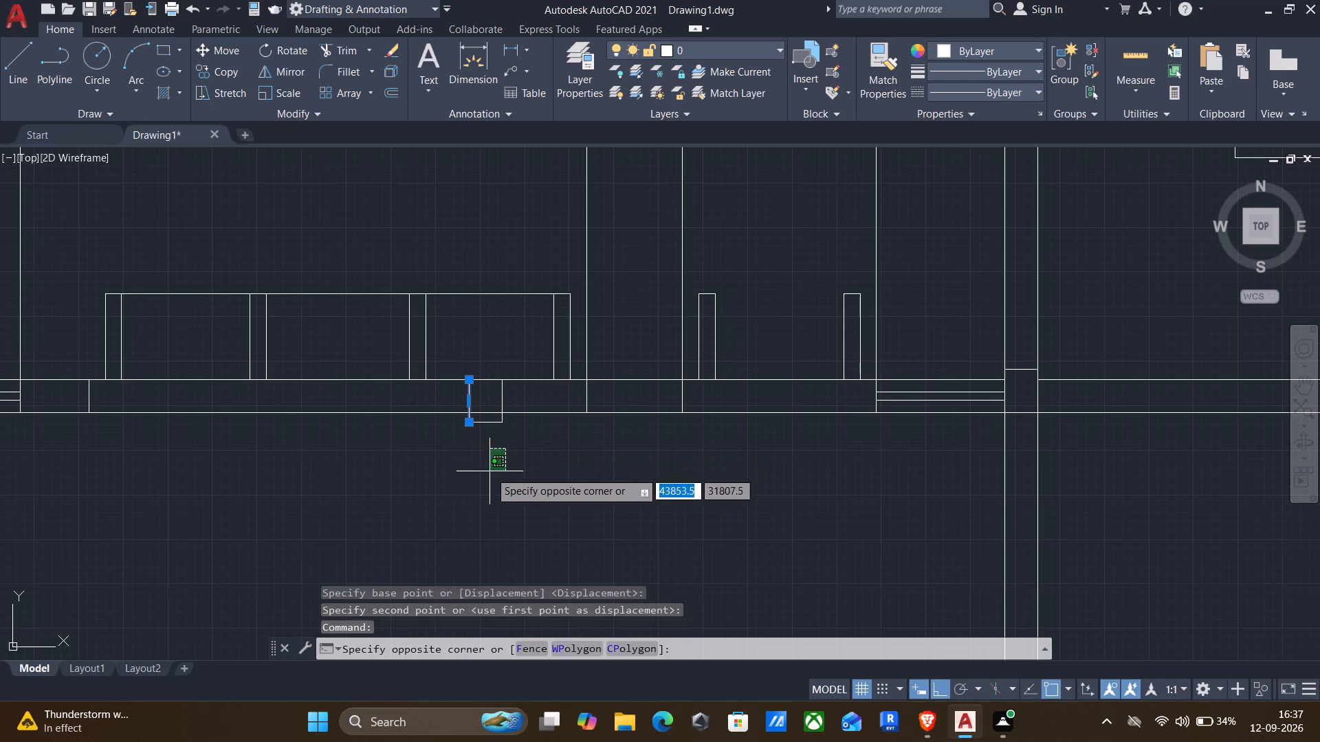
key("Return")
key("Escape")
left_click(456, 359)
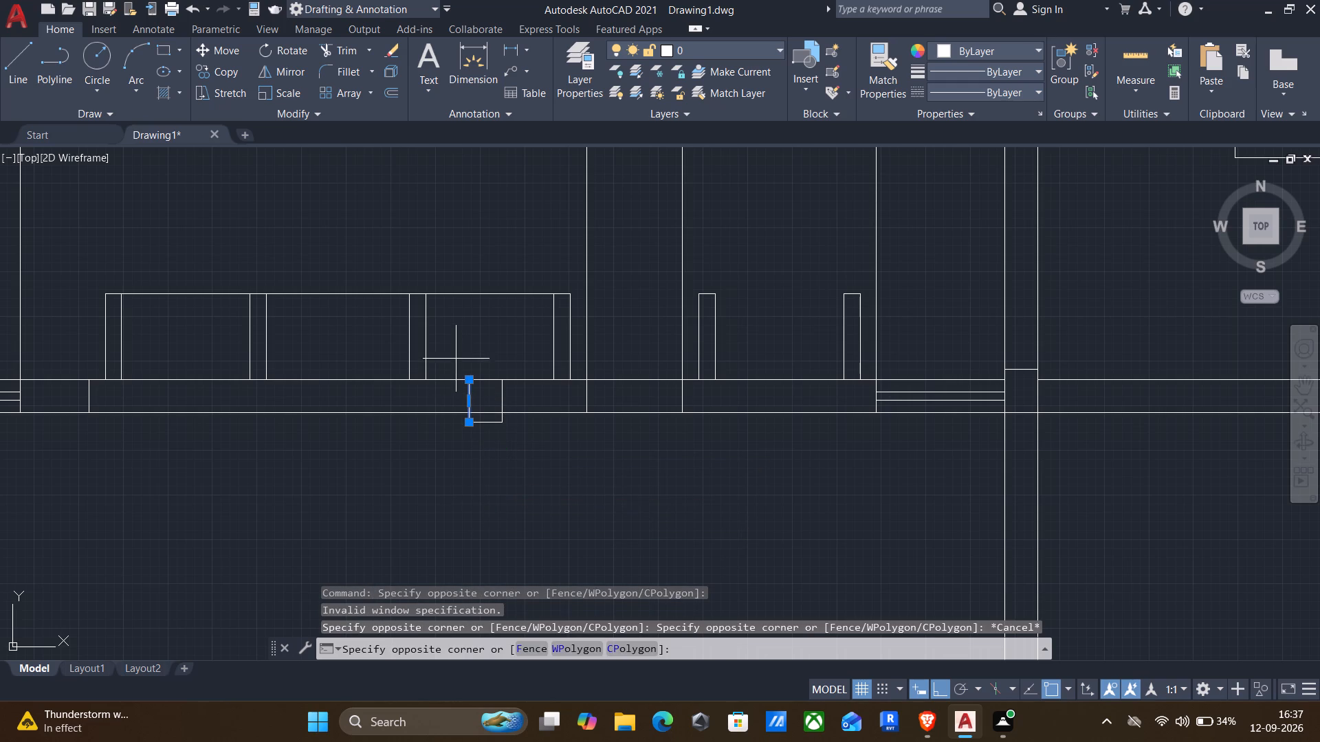
left_click(536, 458)
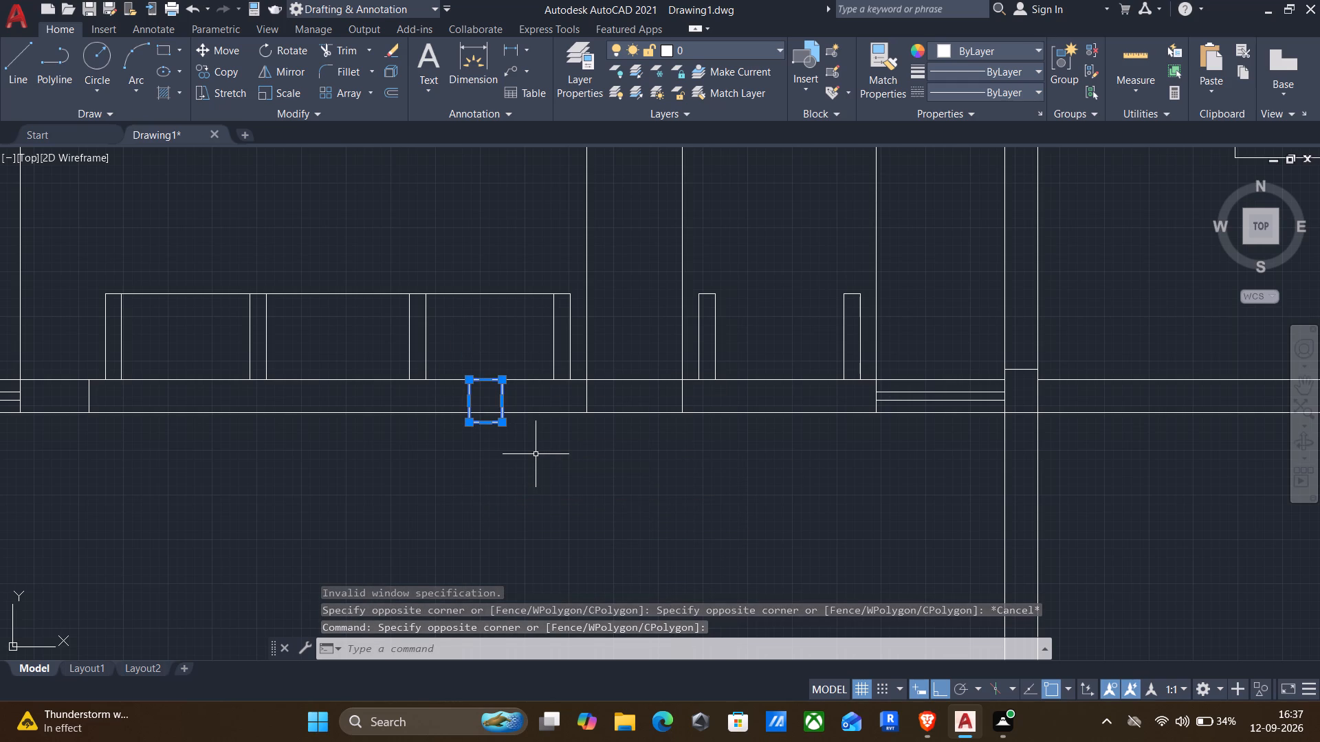
type("co")
key("Return")
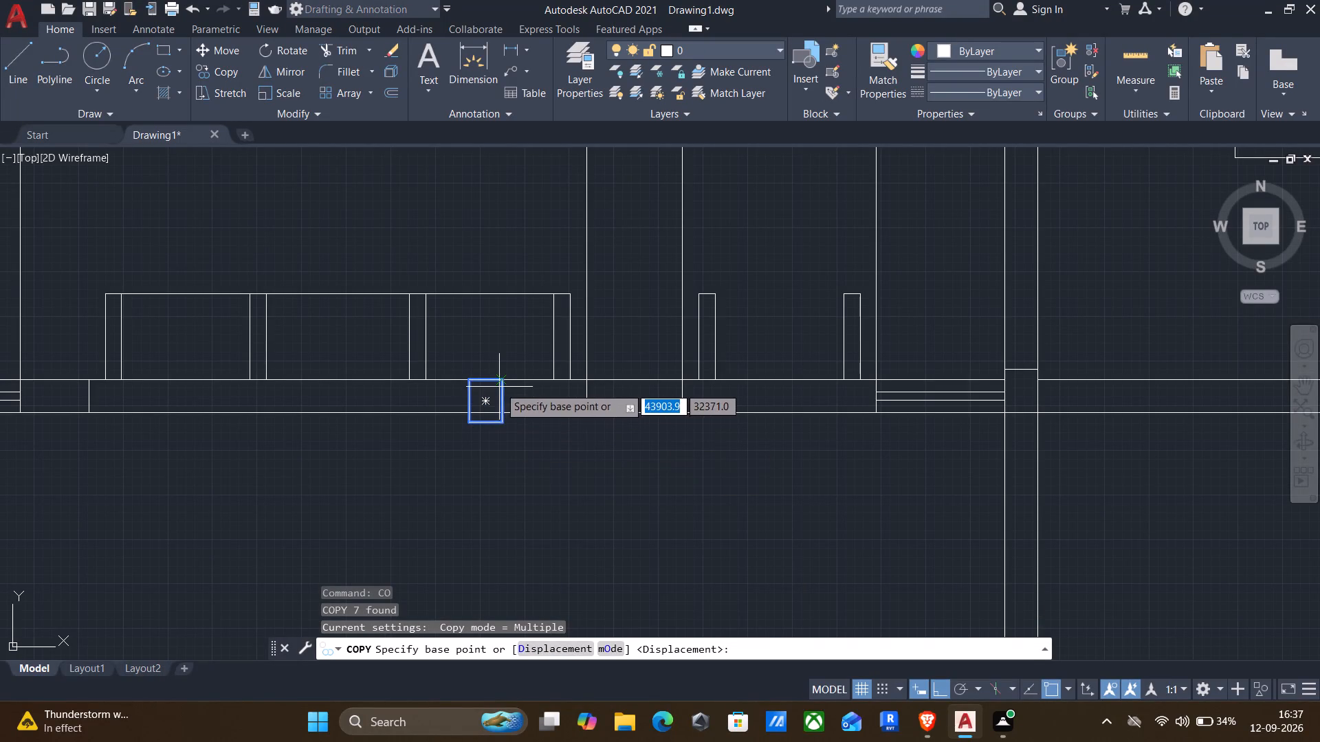
left_click(465, 381)
middle_click_drag(424, 392, 575, 398)
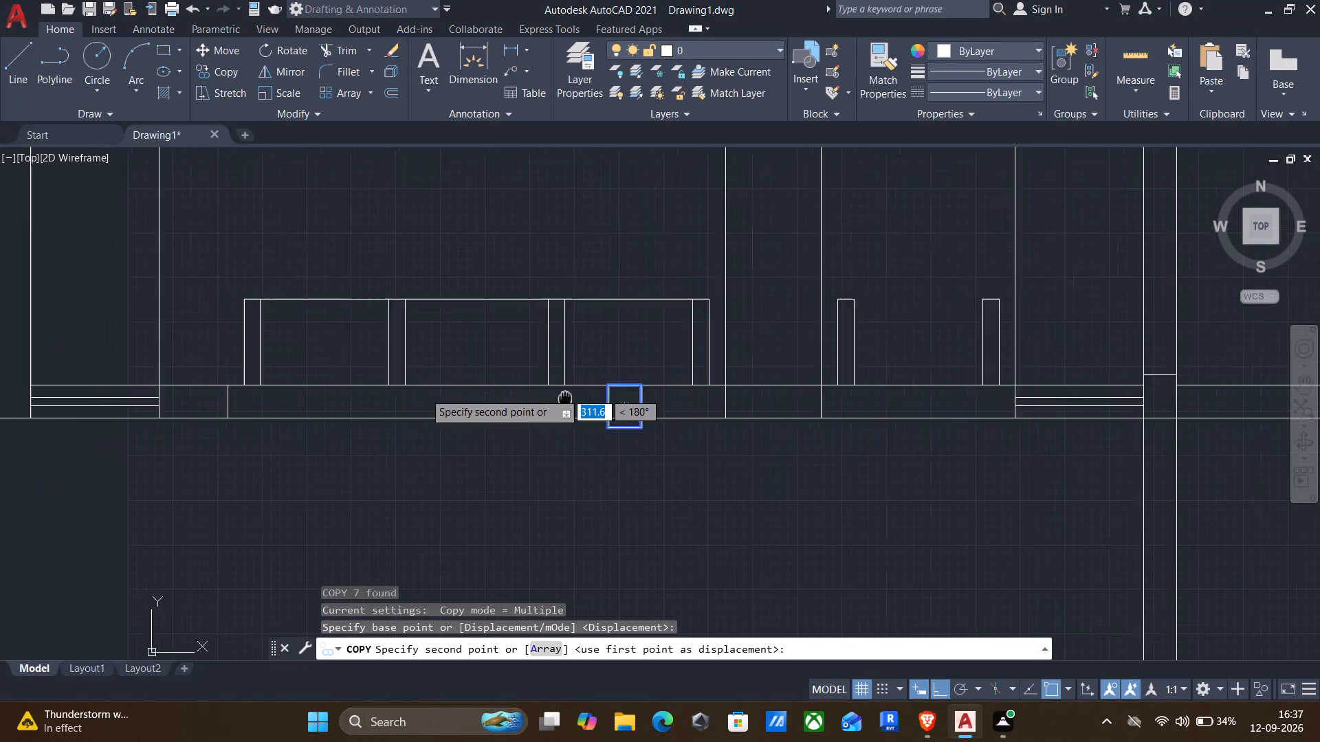
middle_click_drag(575, 398, 673, 401)
middle_click_drag(347, 409, 689, 434)
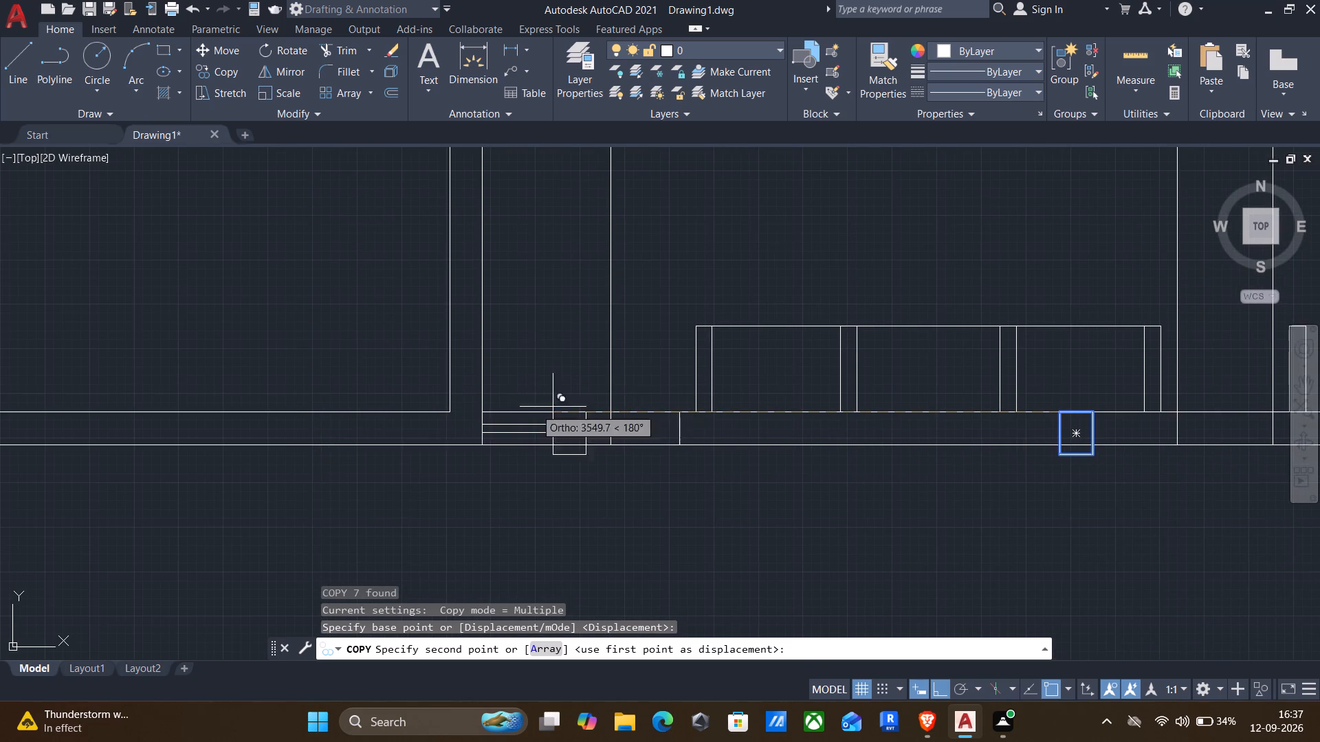
left_click(452, 415)
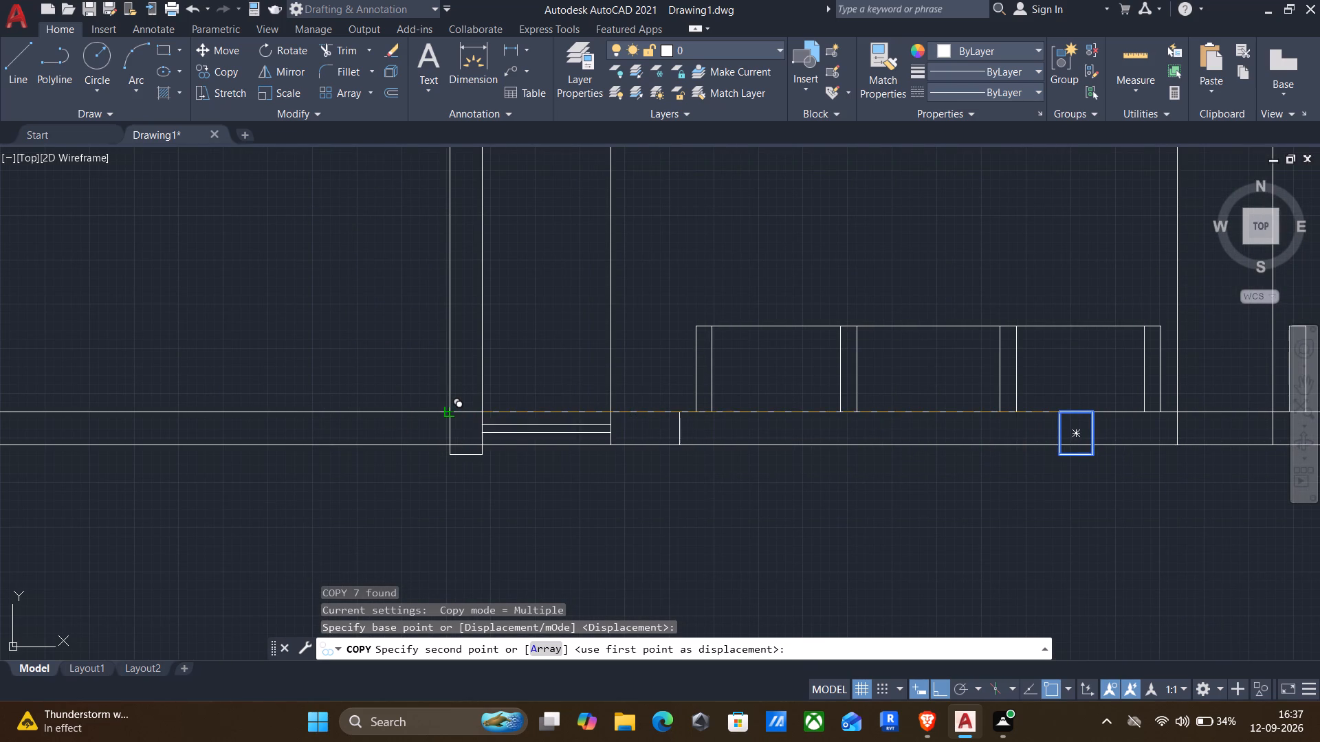
scroll(456, 413, "down", 1)
middle_click_drag(456, 414, 744, 414)
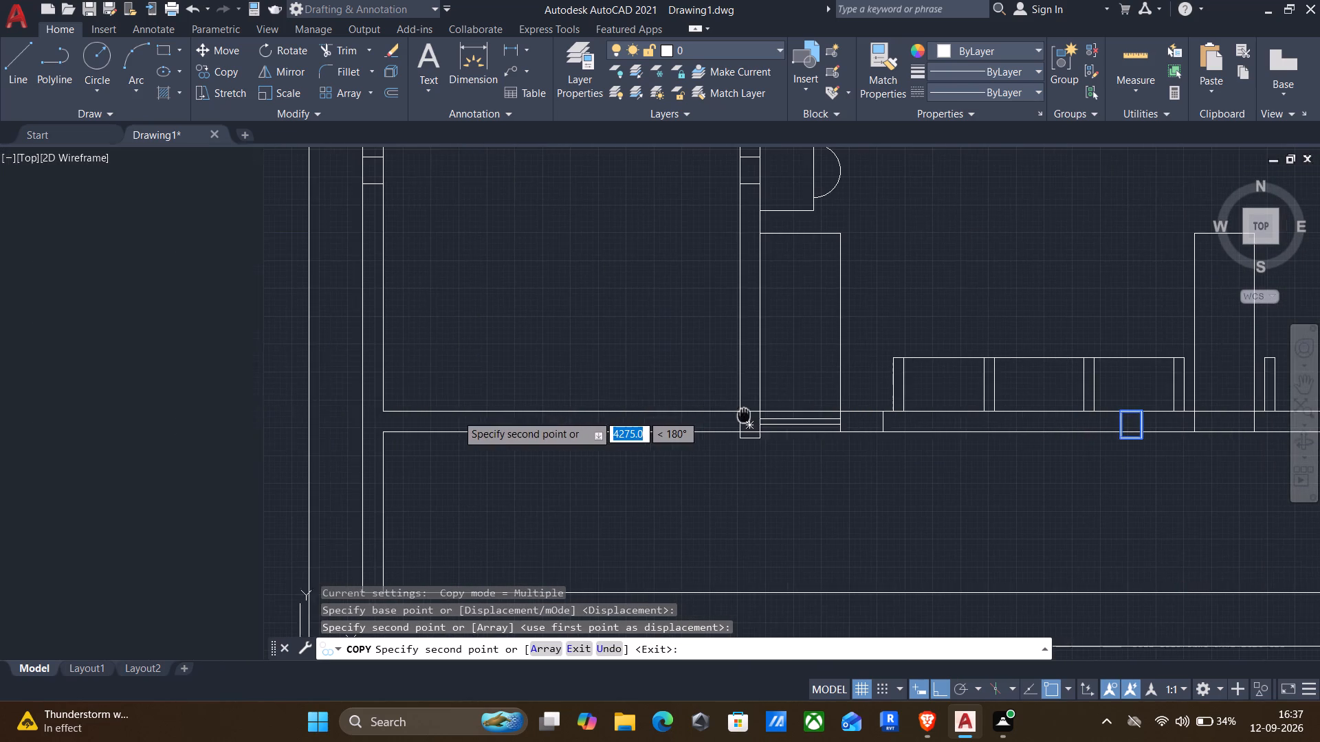
left_click(360, 412)
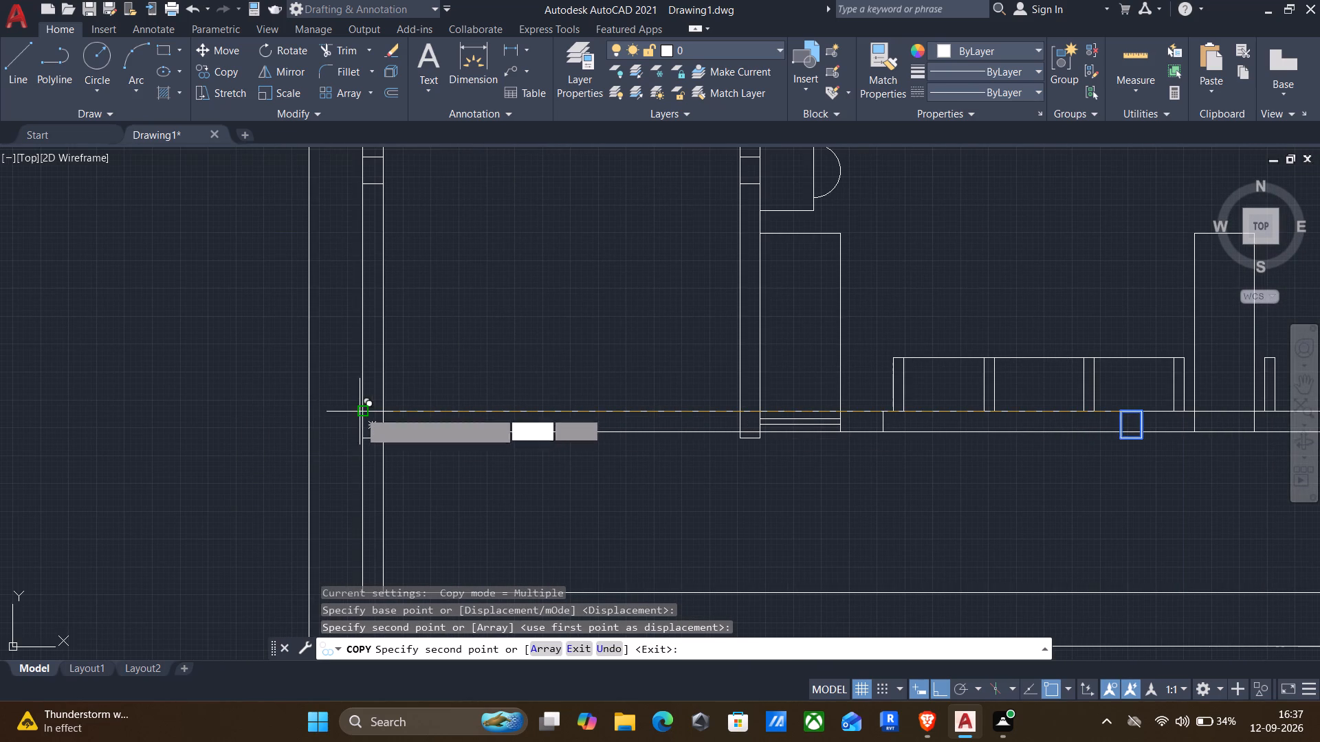
scroll(472, 438, "down", 1)
middle_click_drag(468, 449, 421, 488)
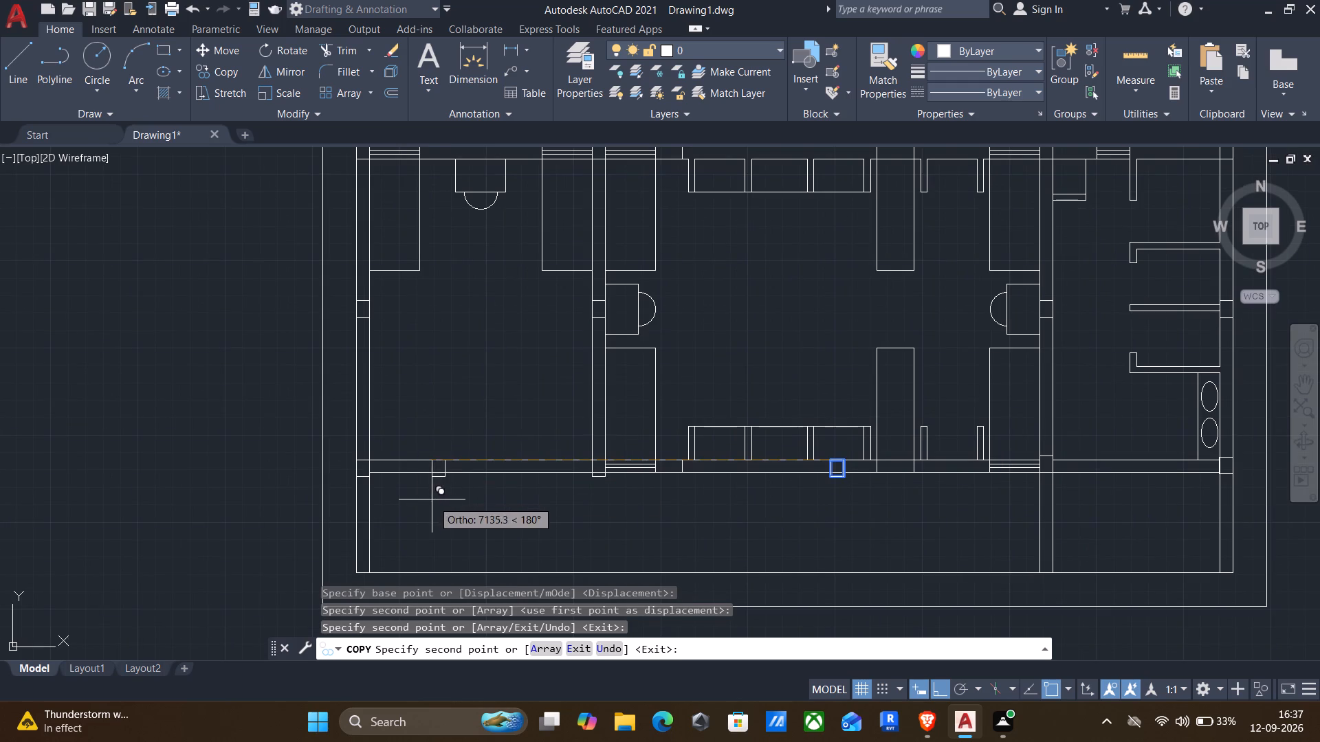
middle_click_drag(433, 504, 489, 419)
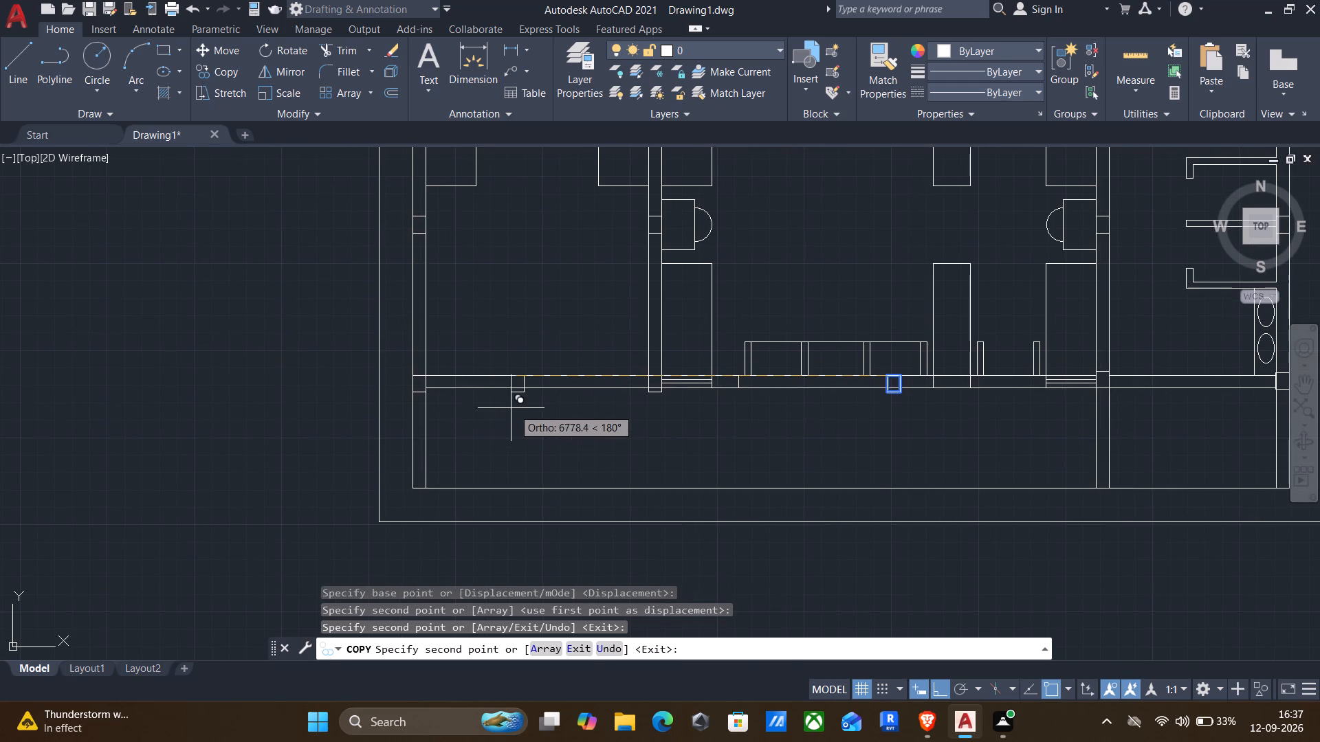
middle_click_drag(530, 409, 459, 561)
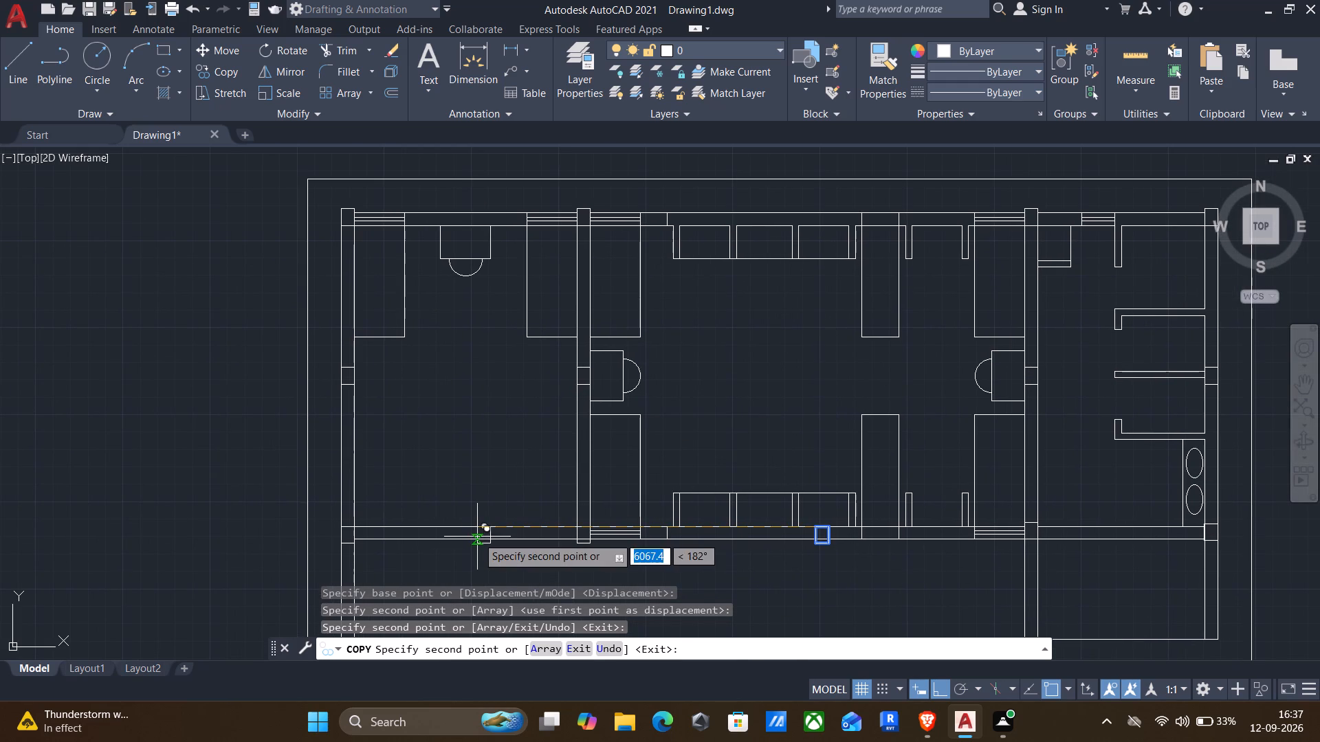
key("Escape")
Copy the central-hall south-wall column by its lower-right corner straight up to the north wall's inner line.
scroll(822, 535, "up", 2)
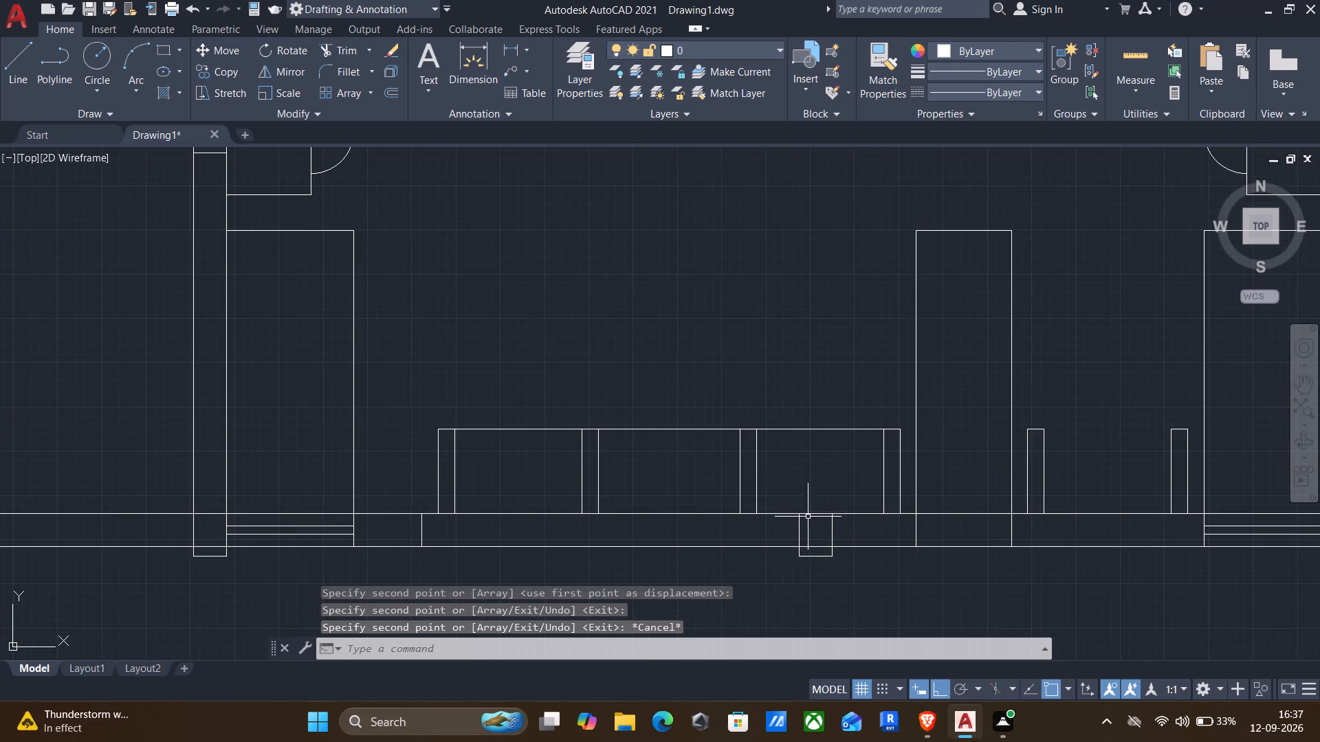
left_click(780, 503)
left_click(855, 593)
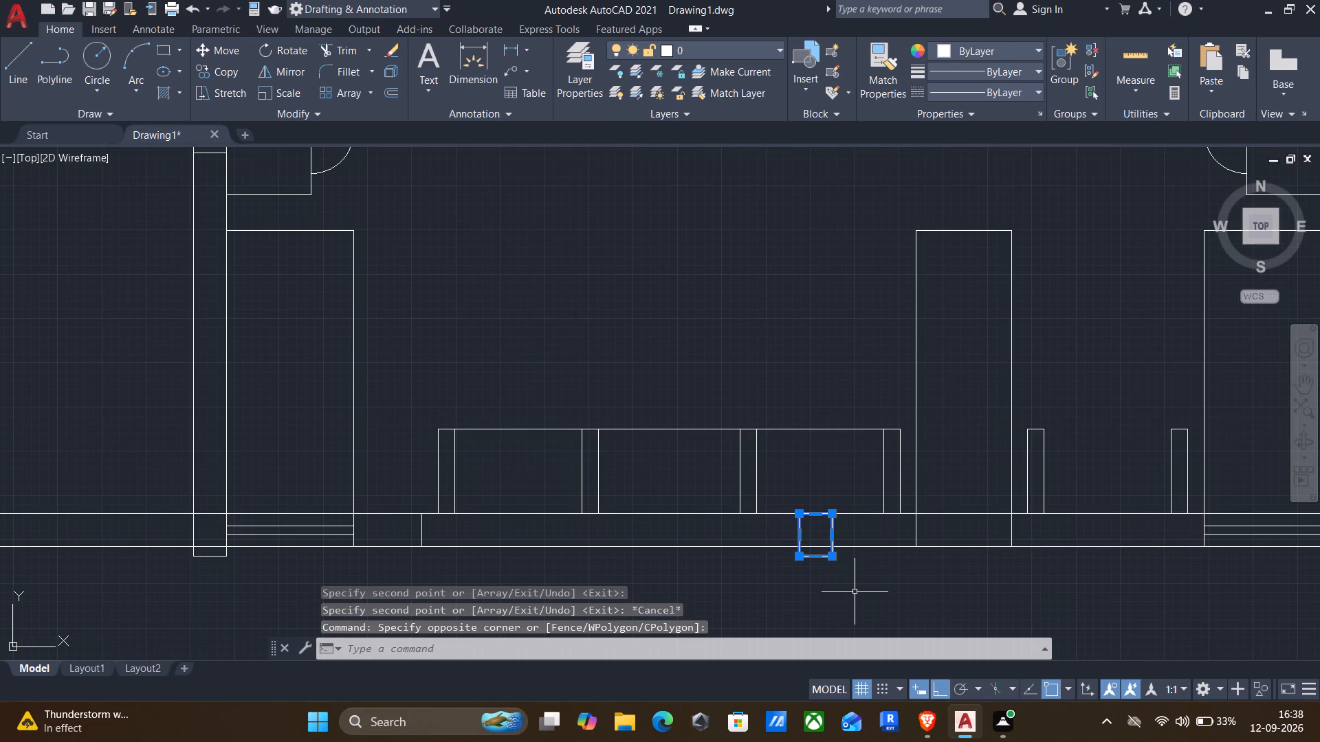
key("c")
key("p")
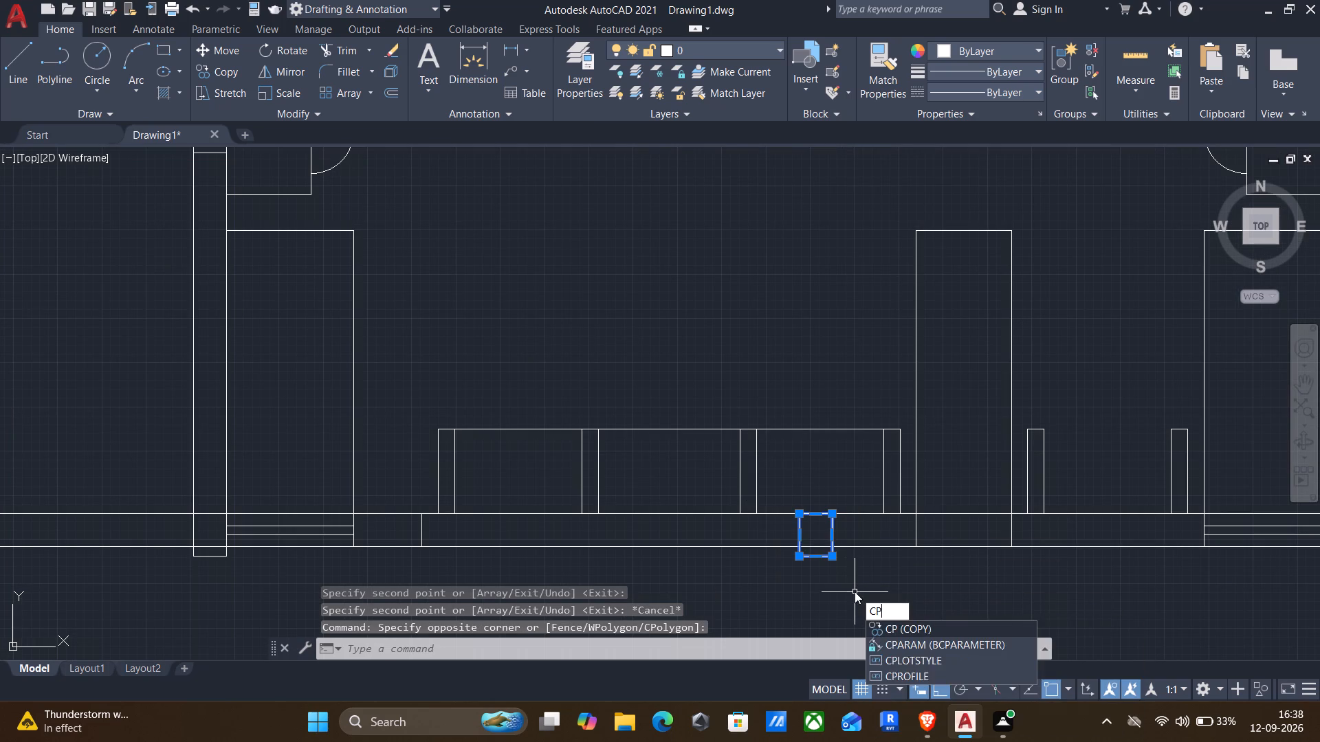
key("Return")
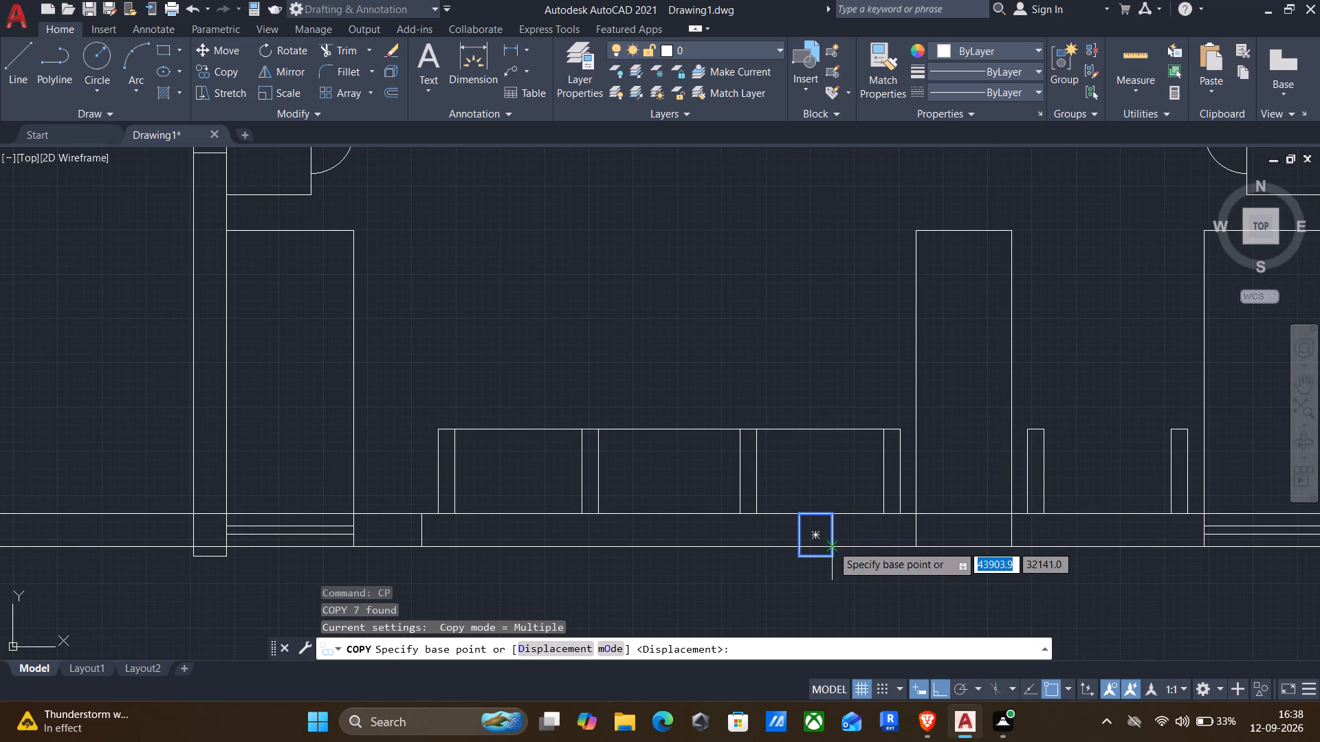
left_click(832, 561)
middle_click_drag(830, 331, 776, 606)
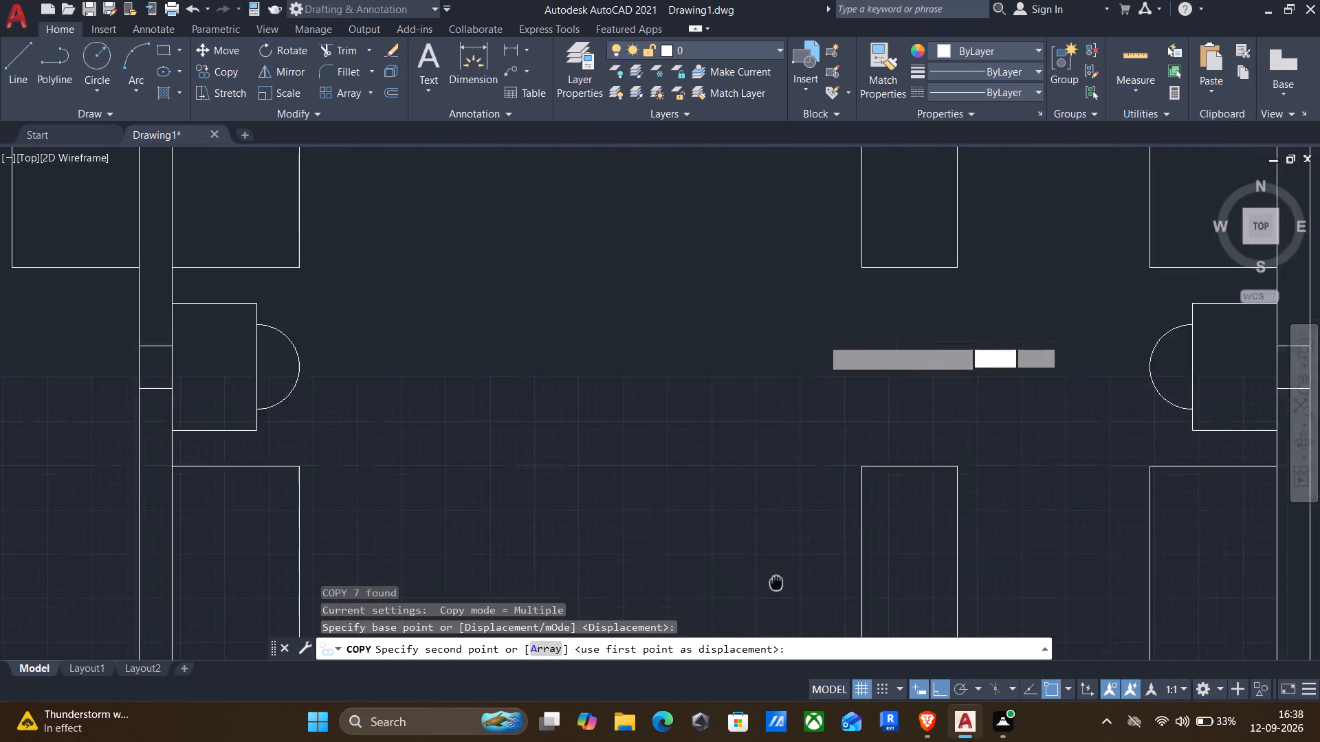
middle_click_drag(776, 606, 781, 741)
middle_click_drag(811, 317, 800, 676)
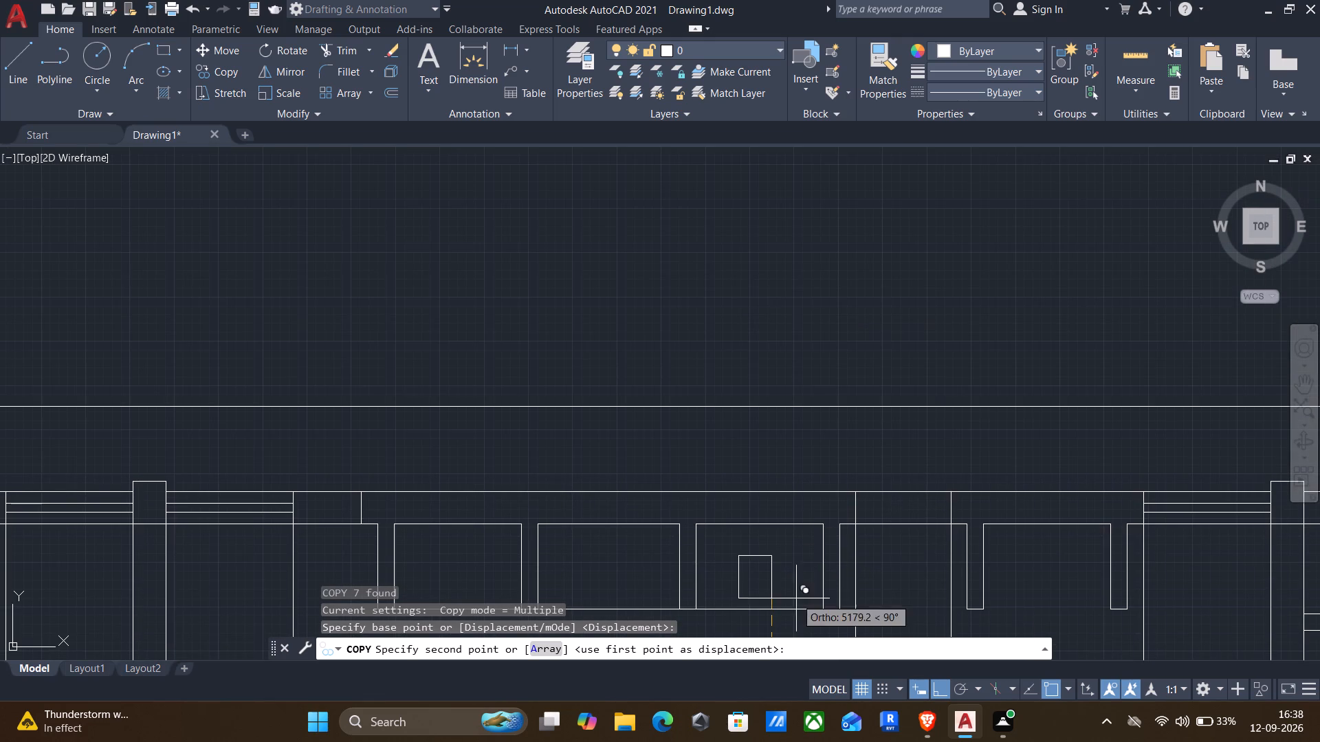
left_click(767, 520)
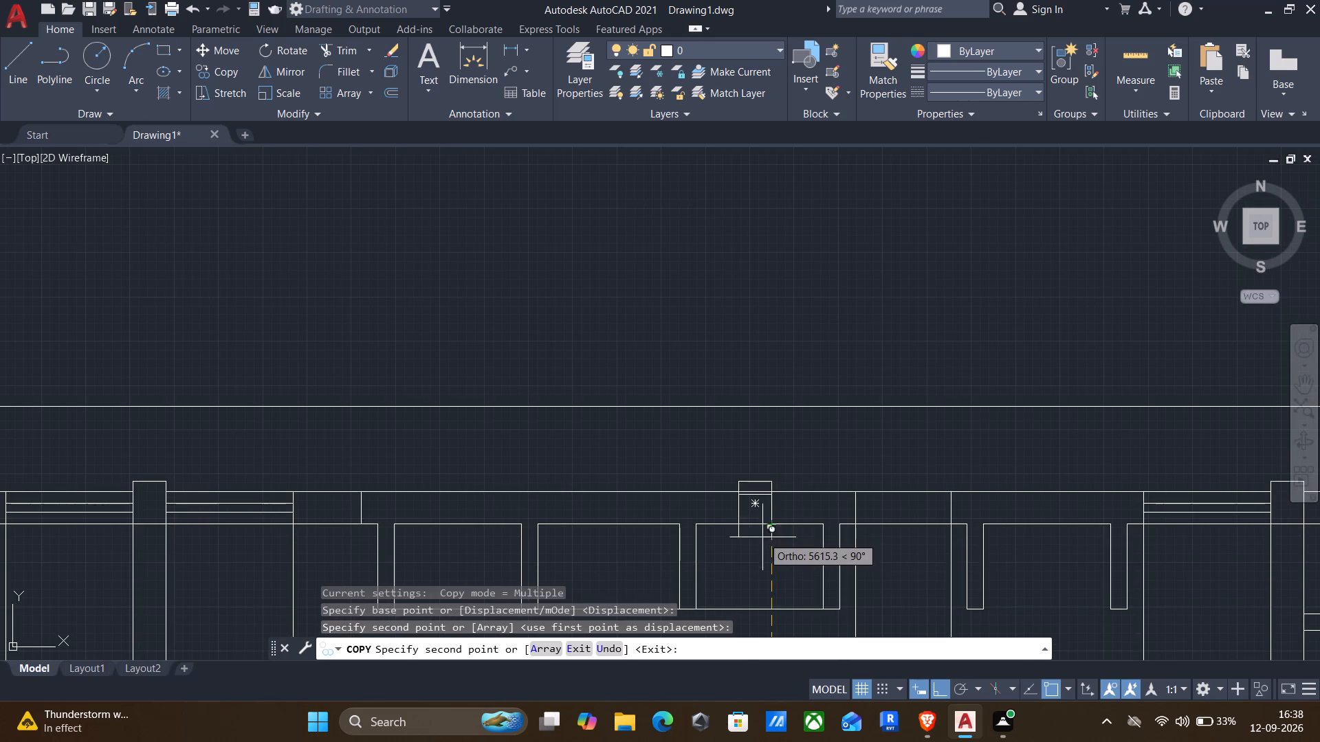
middle_click_drag(762, 538, 817, 417)
key("Escape")
Trim the south wall's lower line inside the columns at the western interior wall and in the central hall.
scroll(819, 484, "down", 2)
middle_click_drag(824, 511, 812, 343)
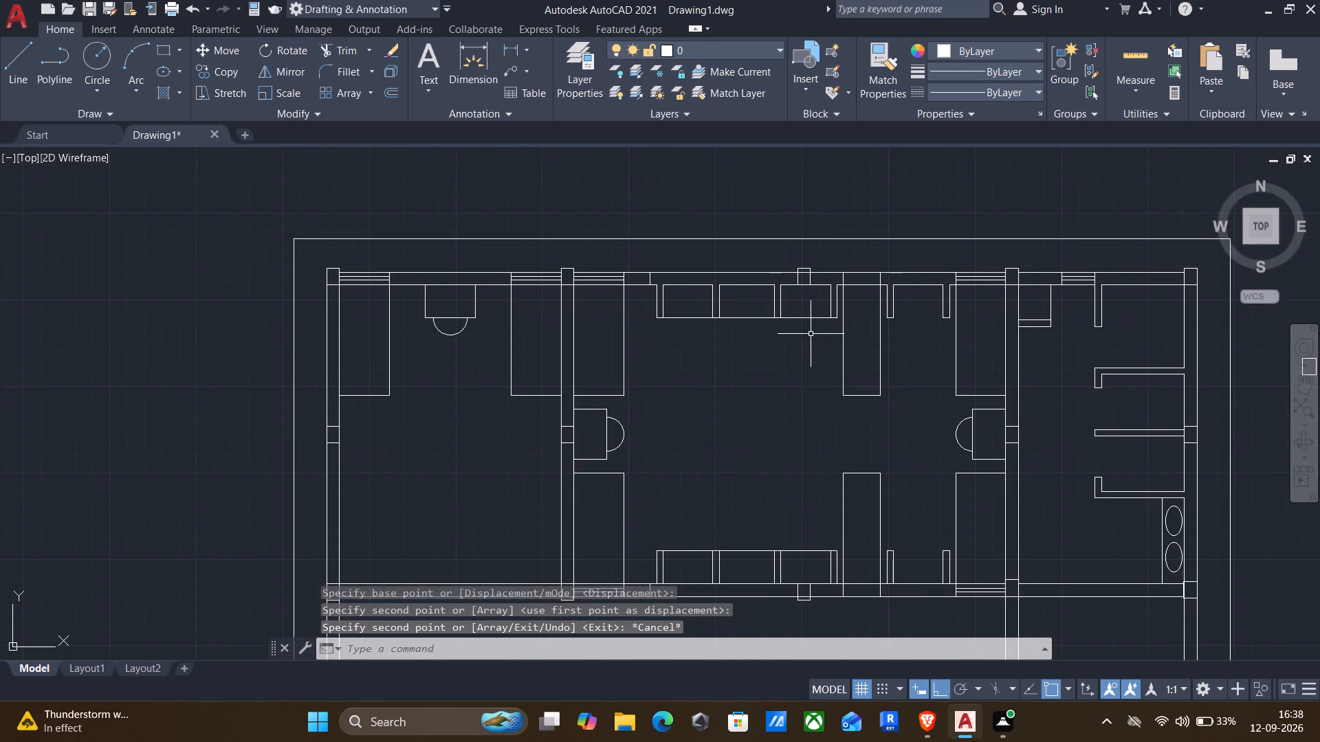
middle_click_drag(786, 420, 771, 305)
scroll(764, 297, "down", 1)
middle_click_drag(756, 326, 765, 370)
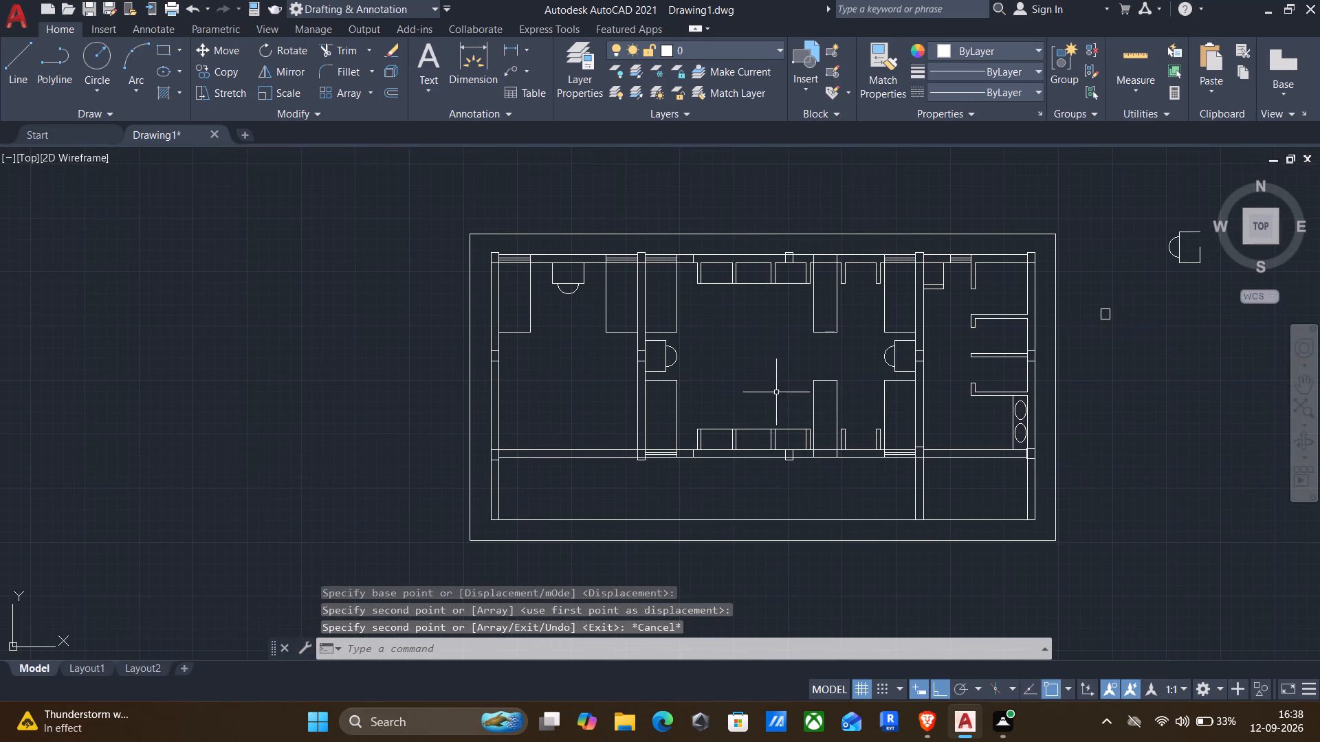
key("t")
key("r")
key("Return")
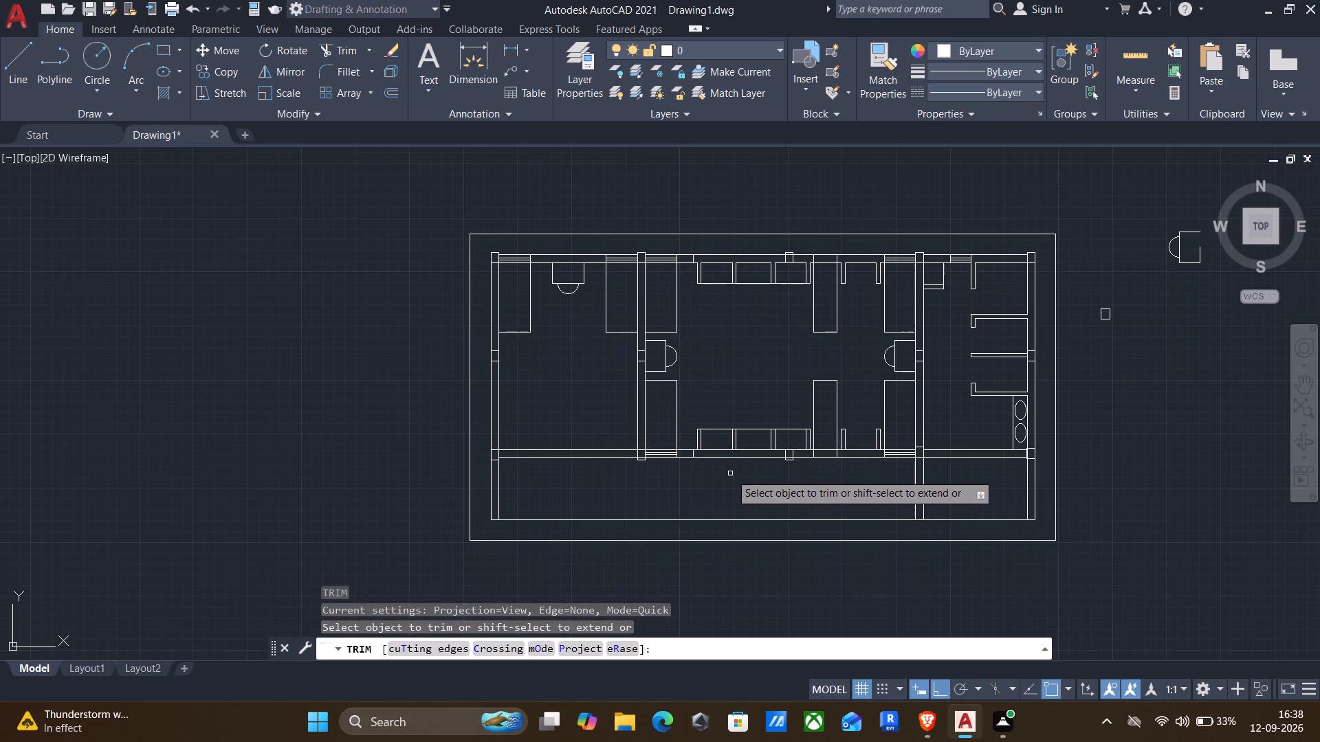
scroll(621, 471, "up", 3)
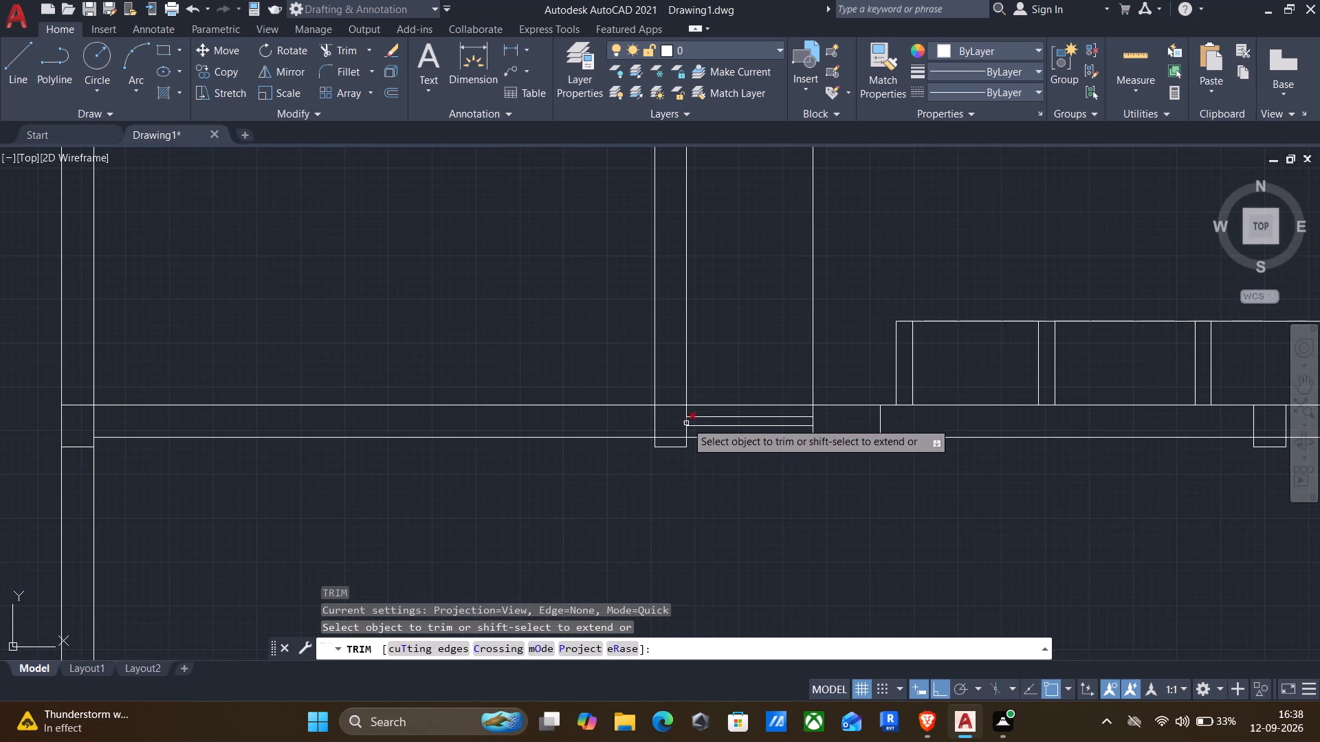
scroll(674, 438, "up", 2)
left_click_drag(663, 449, 664, 403)
scroll(663, 399, "down", 2)
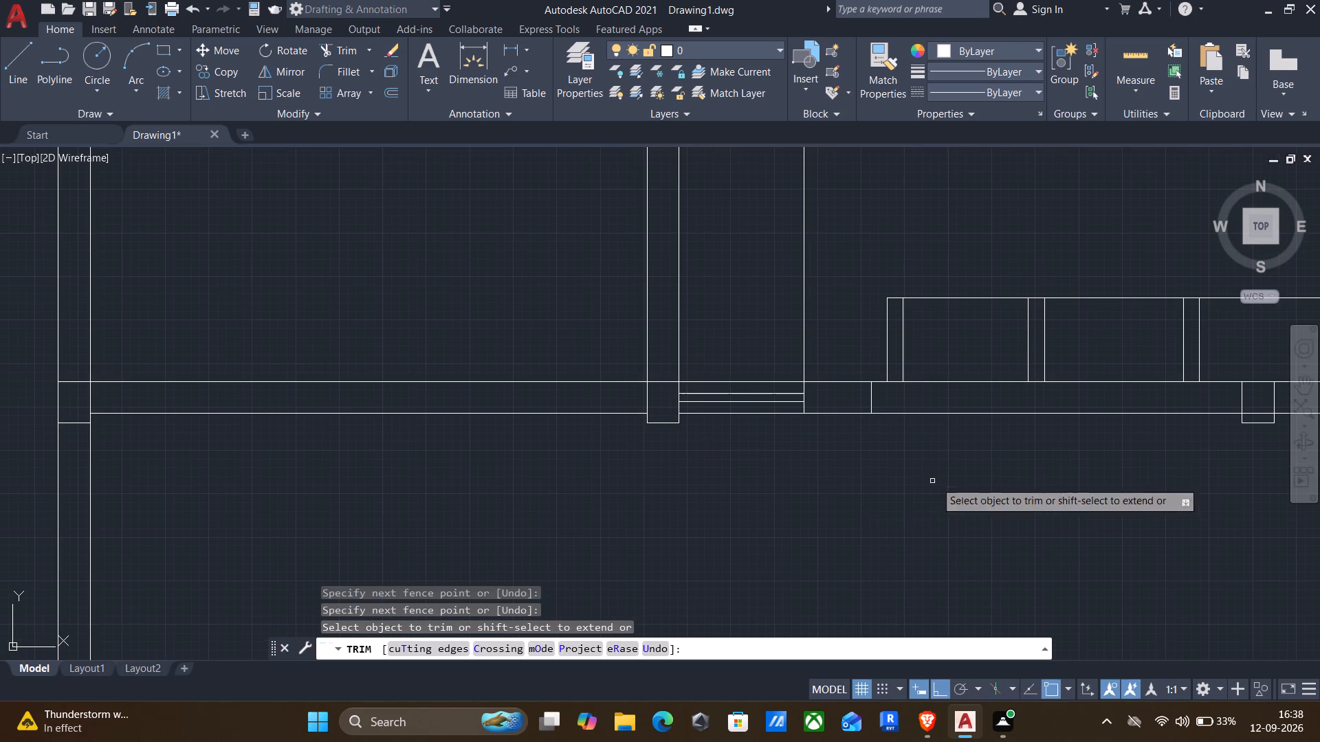
middle_click_drag(1054, 486, 501, 515)
scroll(690, 454, "up", 2)
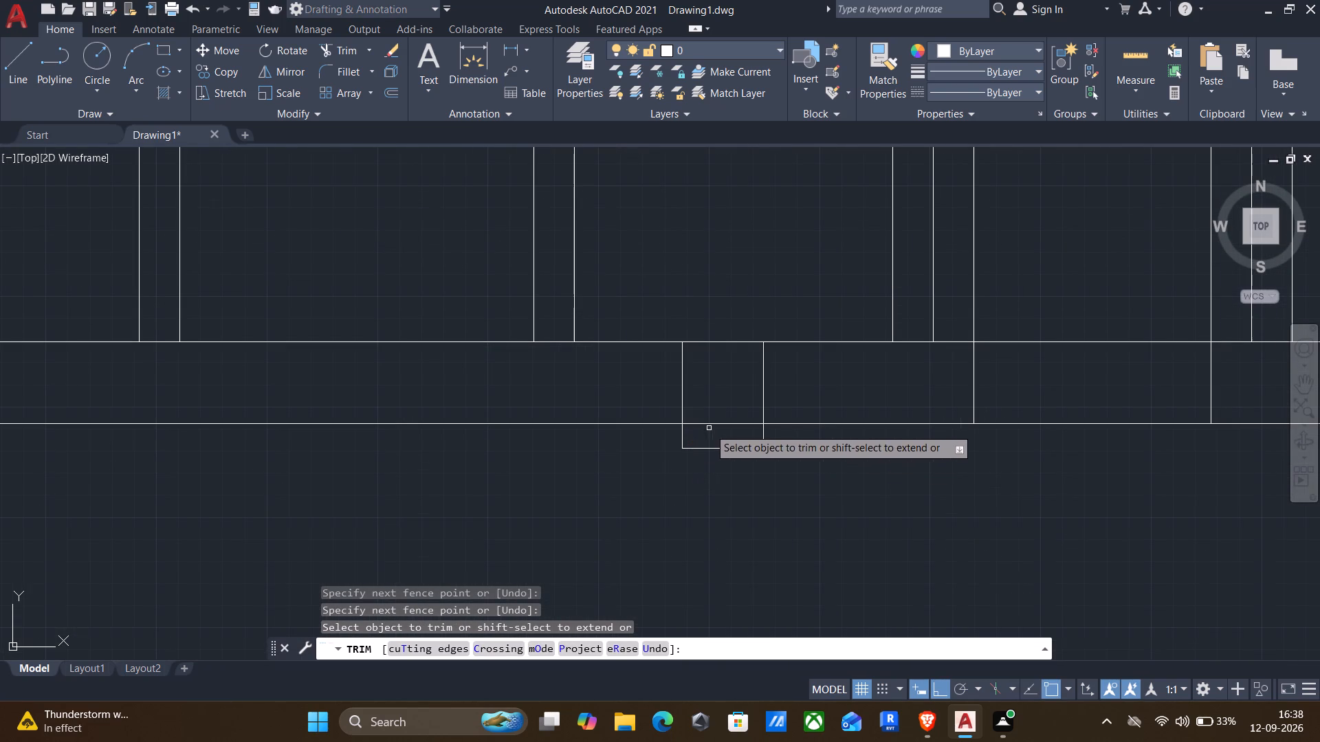
left_click_drag(709, 428, 717, 381)
scroll(717, 381, "down", 1)
scroll(925, 477, "down", 2)
Trim off the part of the column at the south wall's east junction that projects past the east wall's inner face.
middle_click_drag(937, 480, 876, 517)
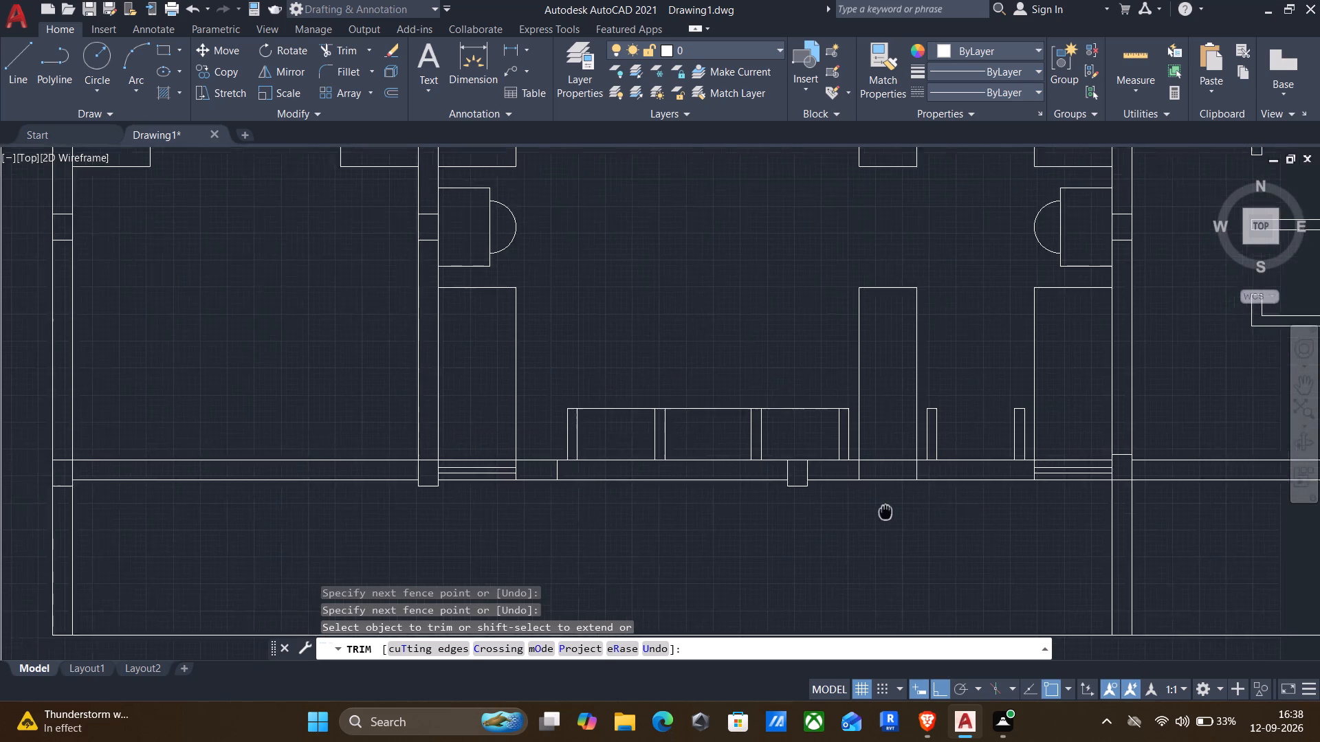
middle_click_drag(876, 517, 448, 535)
scroll(980, 499, "up", 3)
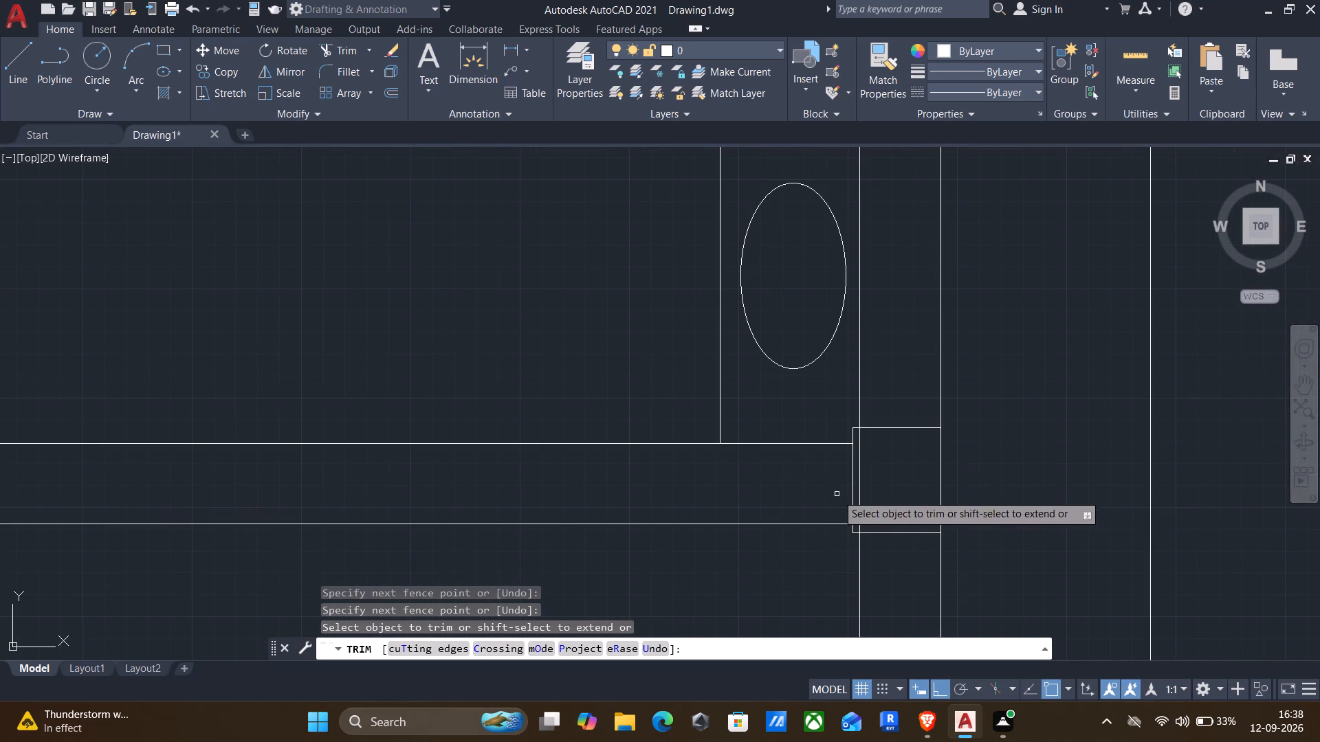
scroll(856, 478, "up", 3)
left_click_drag(842, 469, 769, 480)
scroll(796, 372, "down", 1)
left_click(824, 324)
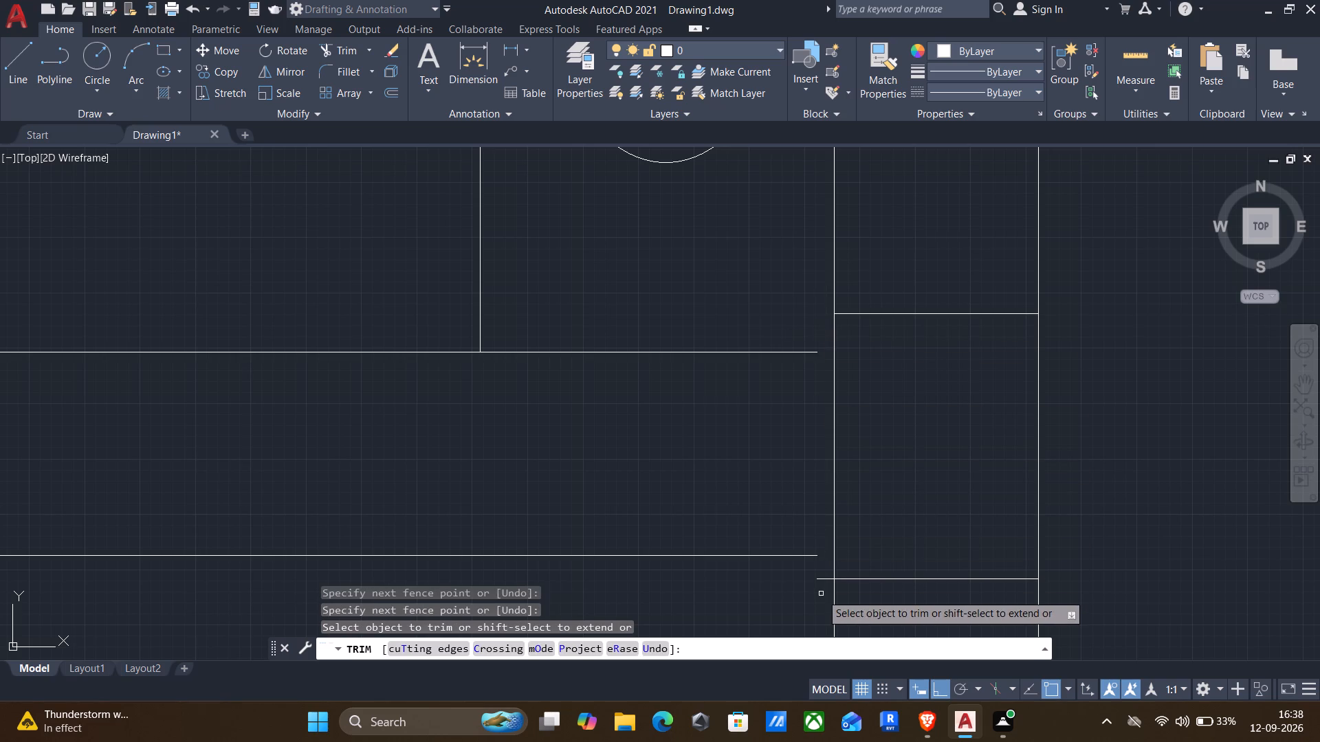
left_click_drag(821, 595, 824, 570)
scroll(824, 567, "down", 3)
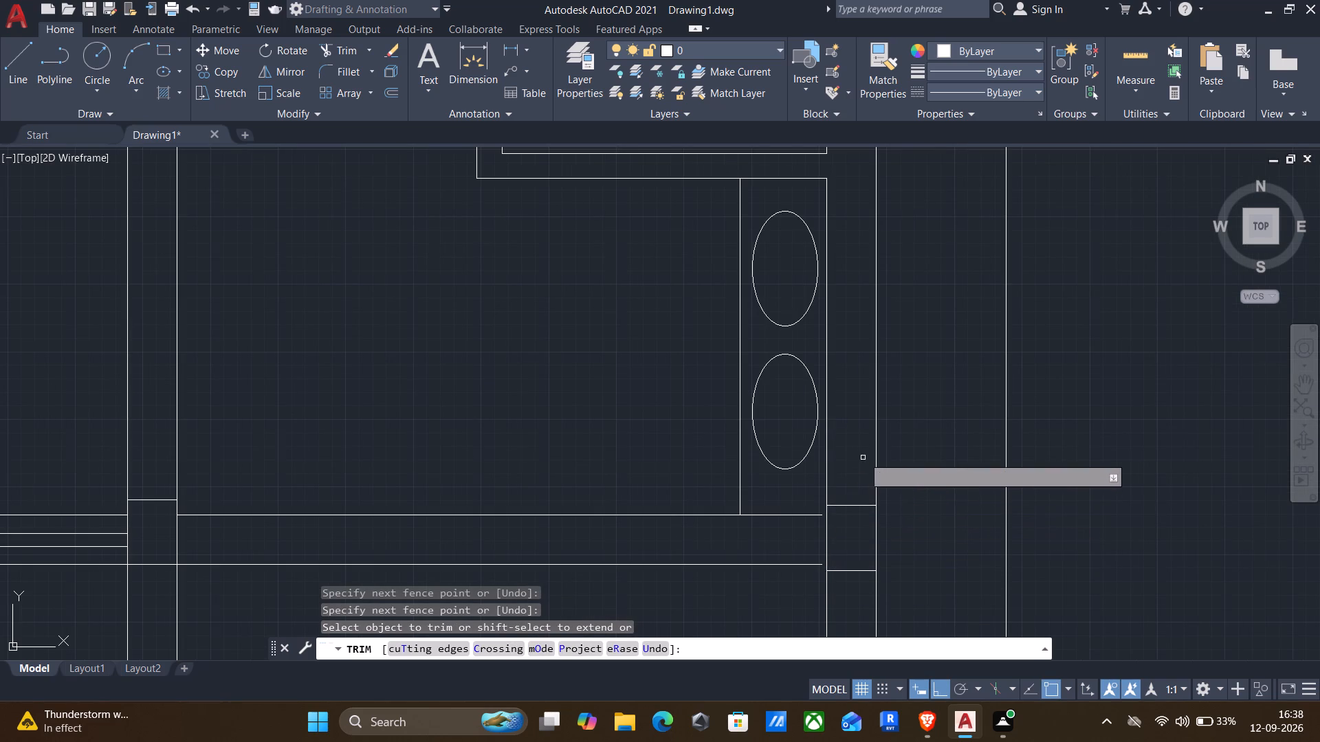
Trim the north wall's outer line where it crosses the new central-hall column.
middle_click_drag(927, 421, 976, 618)
scroll(710, 402, "down", 2)
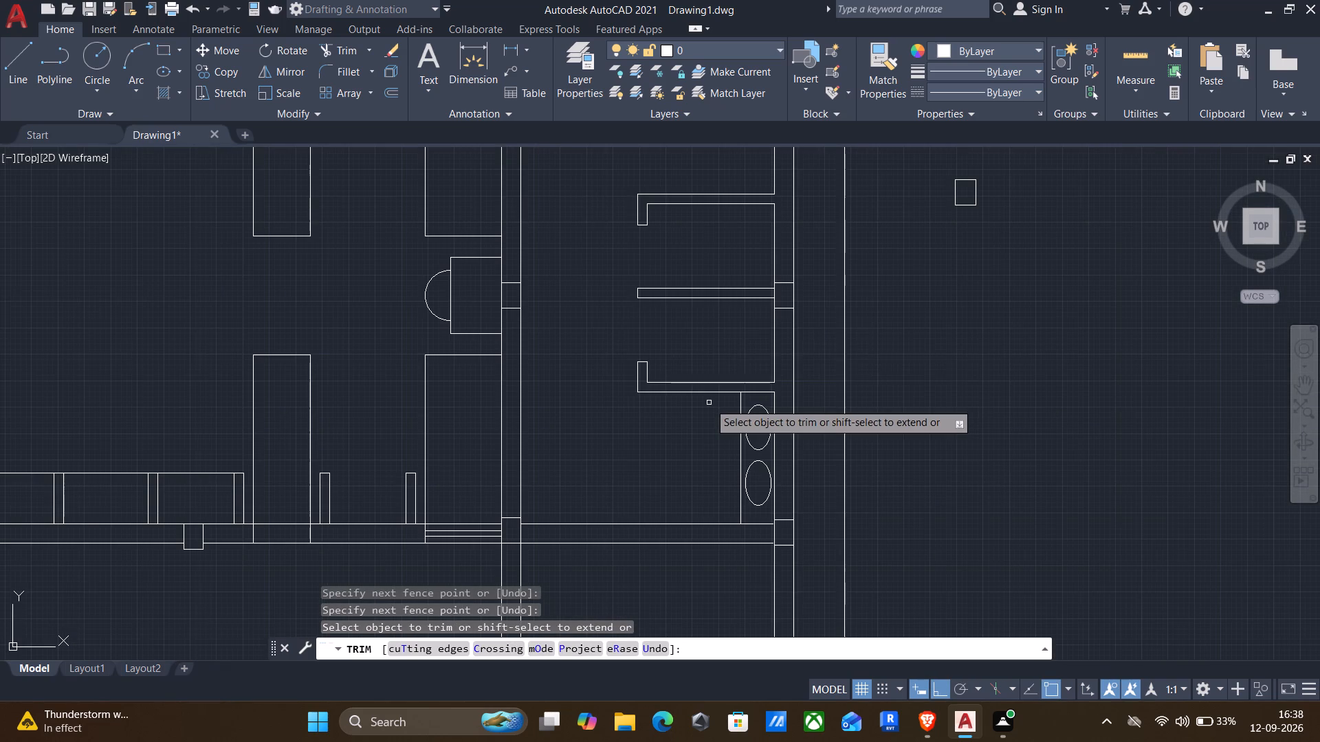
middle_click_drag(709, 337, 958, 543)
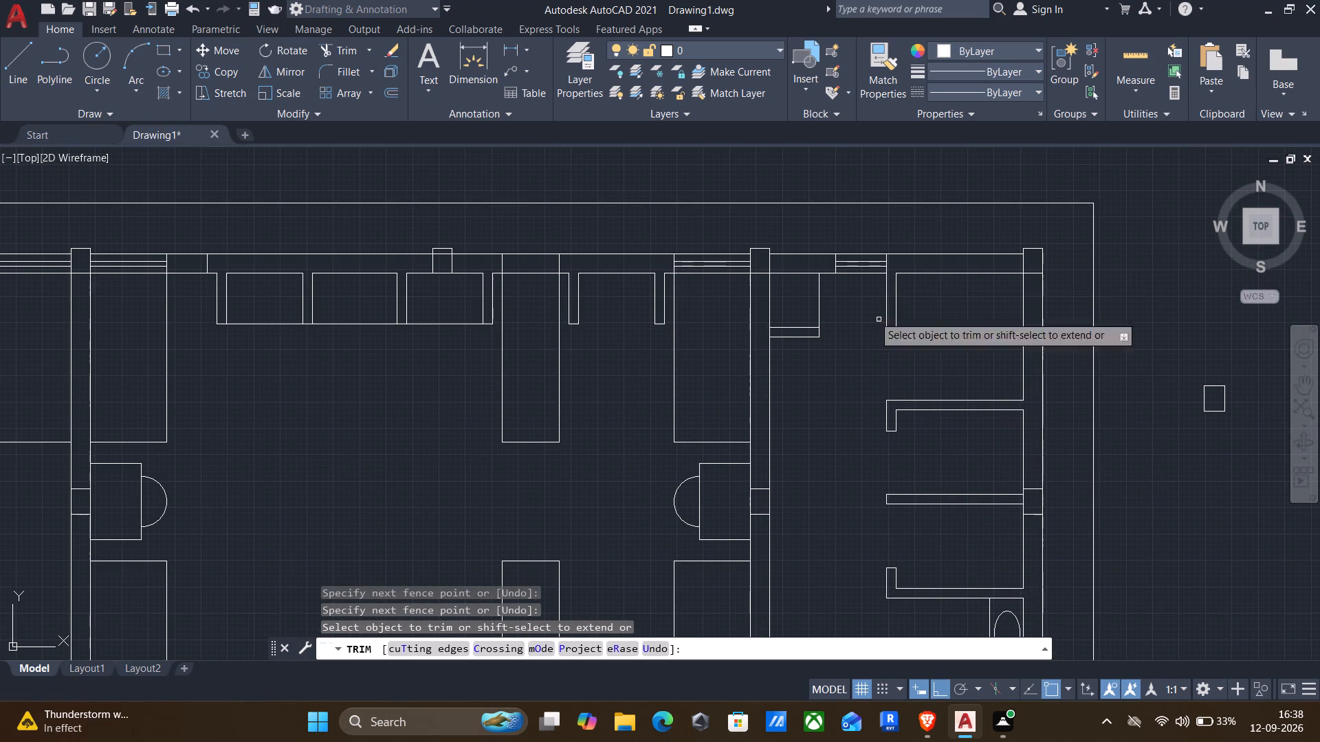
scroll(424, 256, "up", 2)
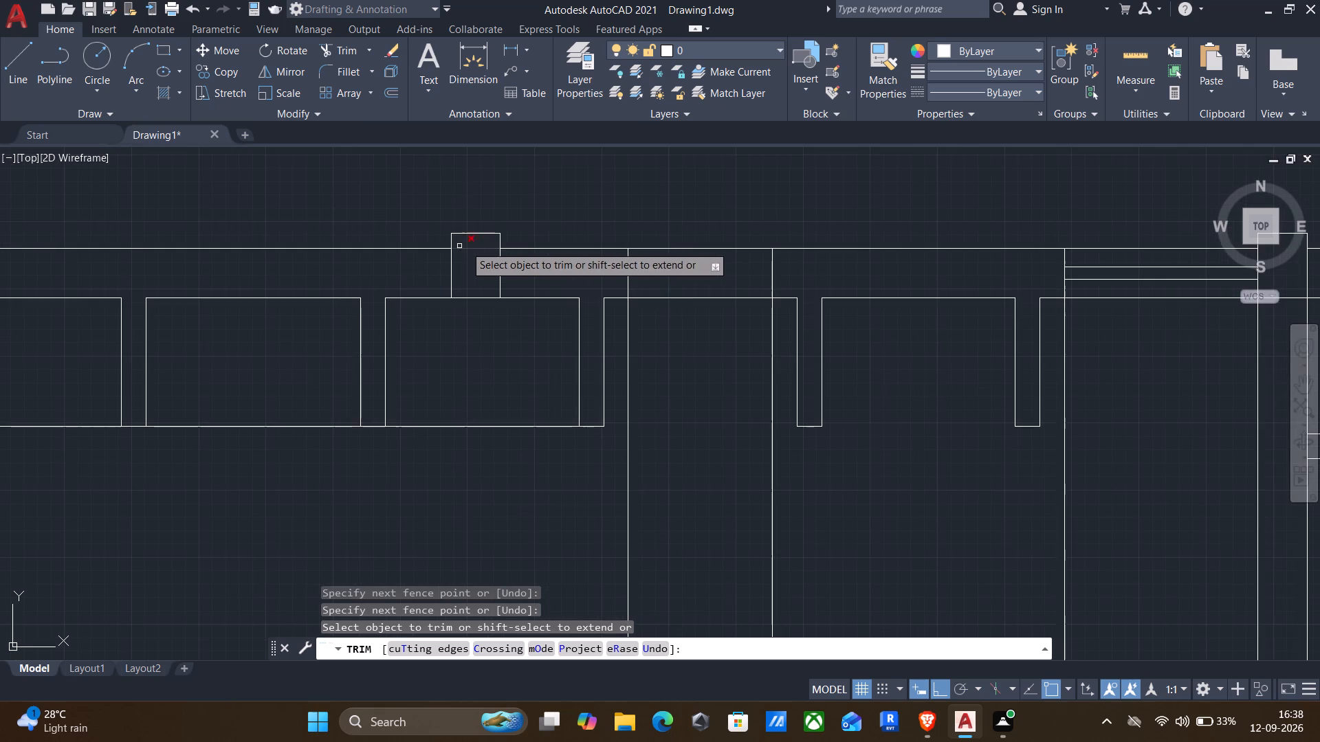
scroll(473, 244, "up", 2)
left_click_drag(477, 240, 480, 294)
scroll(481, 296, "down", 3)
middle_click_drag(488, 392, 641, 248)
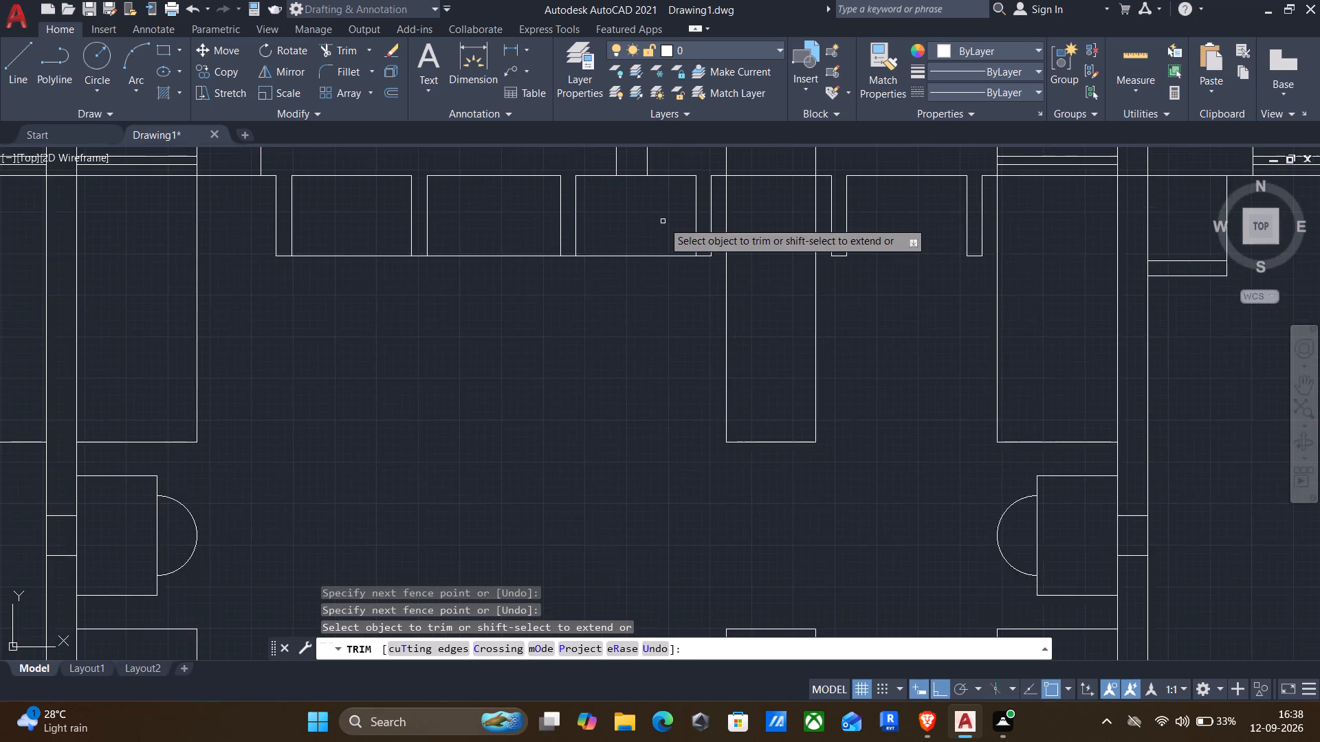
Inspect the column and wall junctions across the plan for remaining overlapping lines.
scroll(661, 236, "down", 2)
middle_click_drag(702, 405, 722, 395)
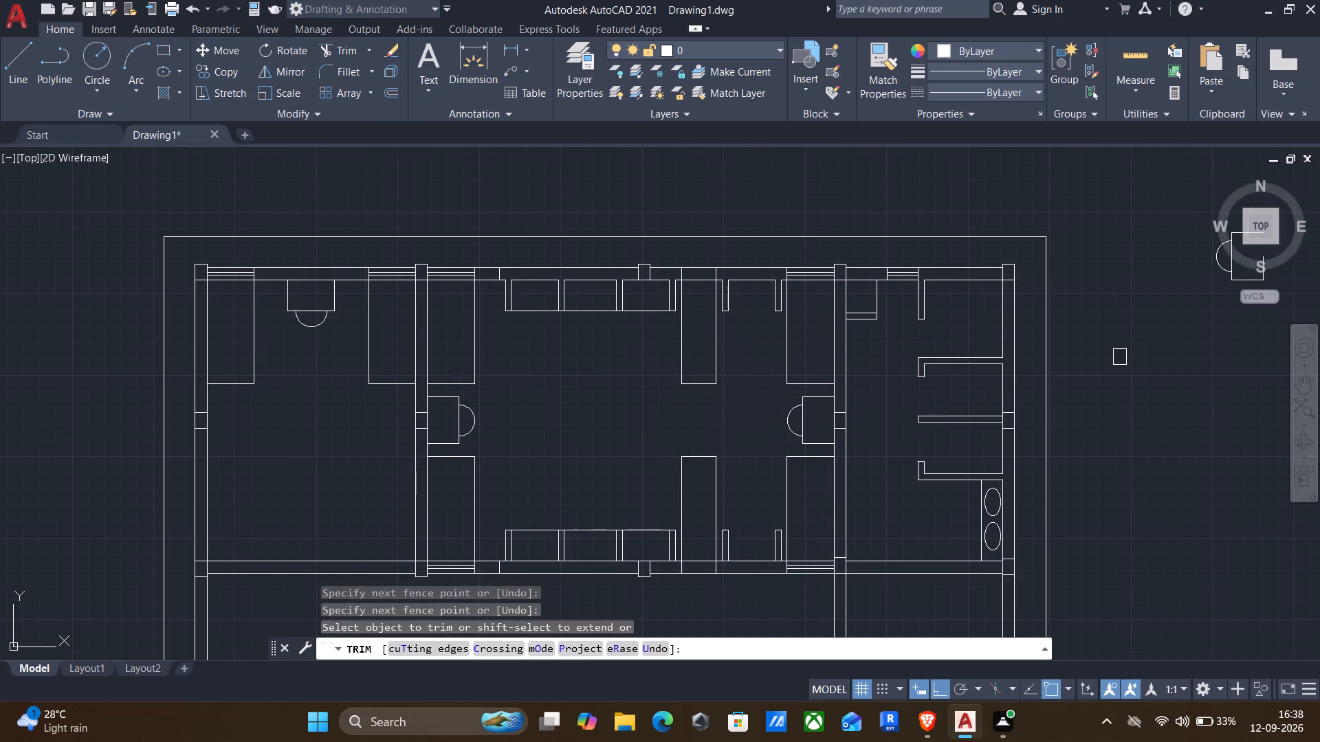
middle_click_drag(722, 395, 754, 358)
middle_click_drag(638, 586, 760, 512)
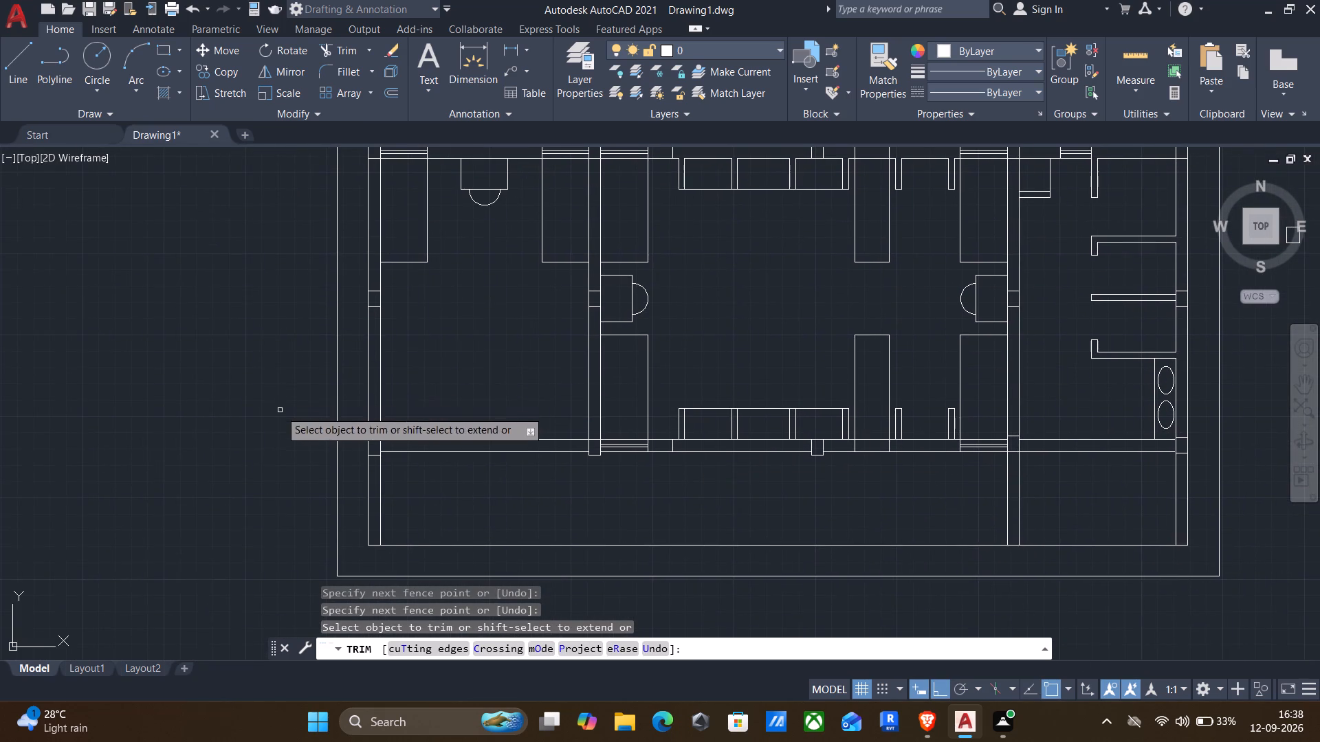
scroll(412, 322, "up", 1)
middle_click_drag(504, 313, 557, 491)
middle_click_drag(573, 530, 573, 525)
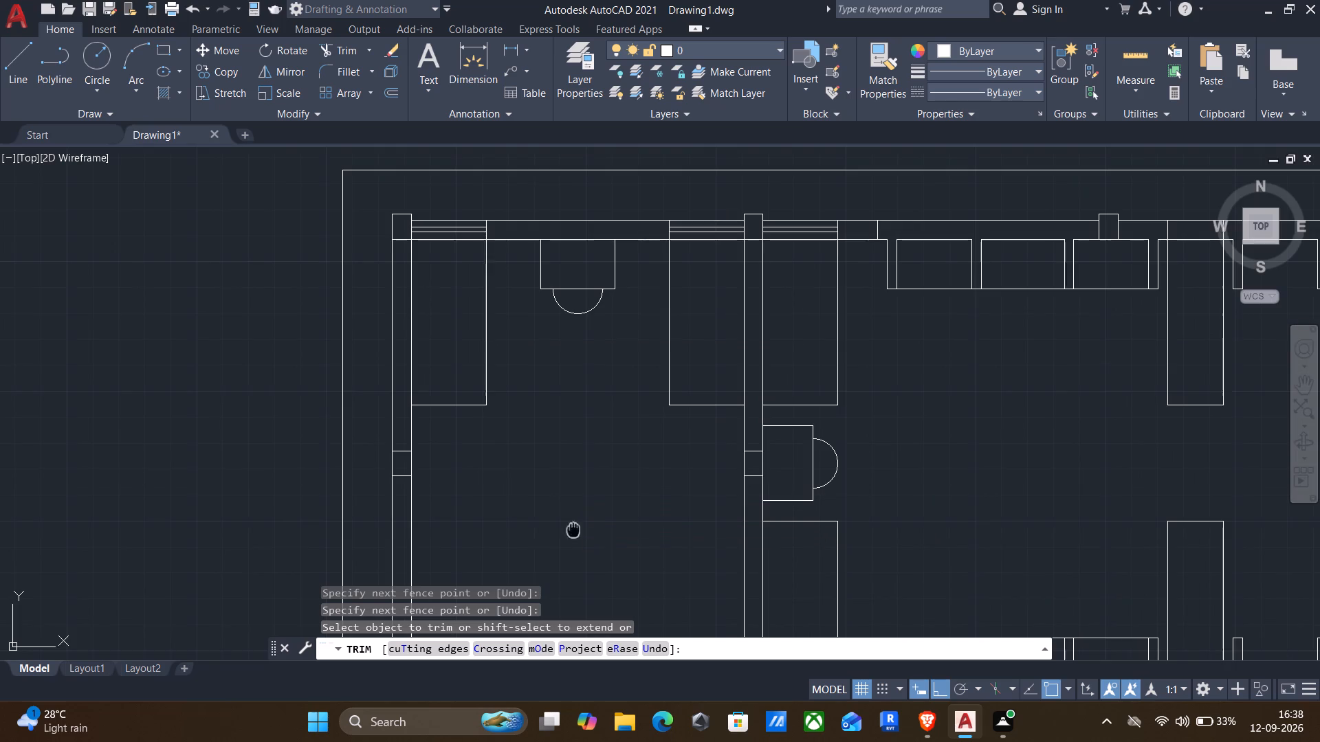
middle_click_drag(573, 525, 576, 464)
scroll(577, 423, "down", 2)
middle_click_drag(790, 546, 761, 525)
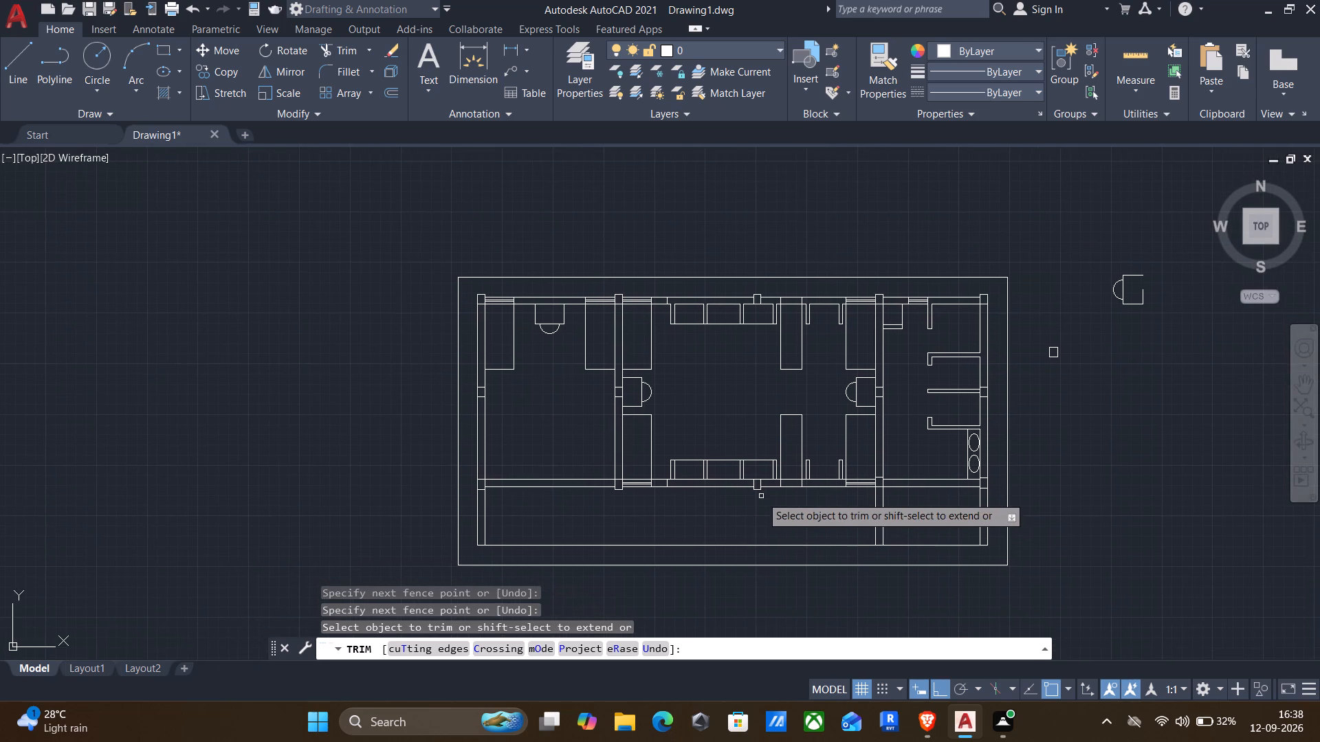
scroll(761, 497, "up", 3)
scroll(753, 500, "down", 3)
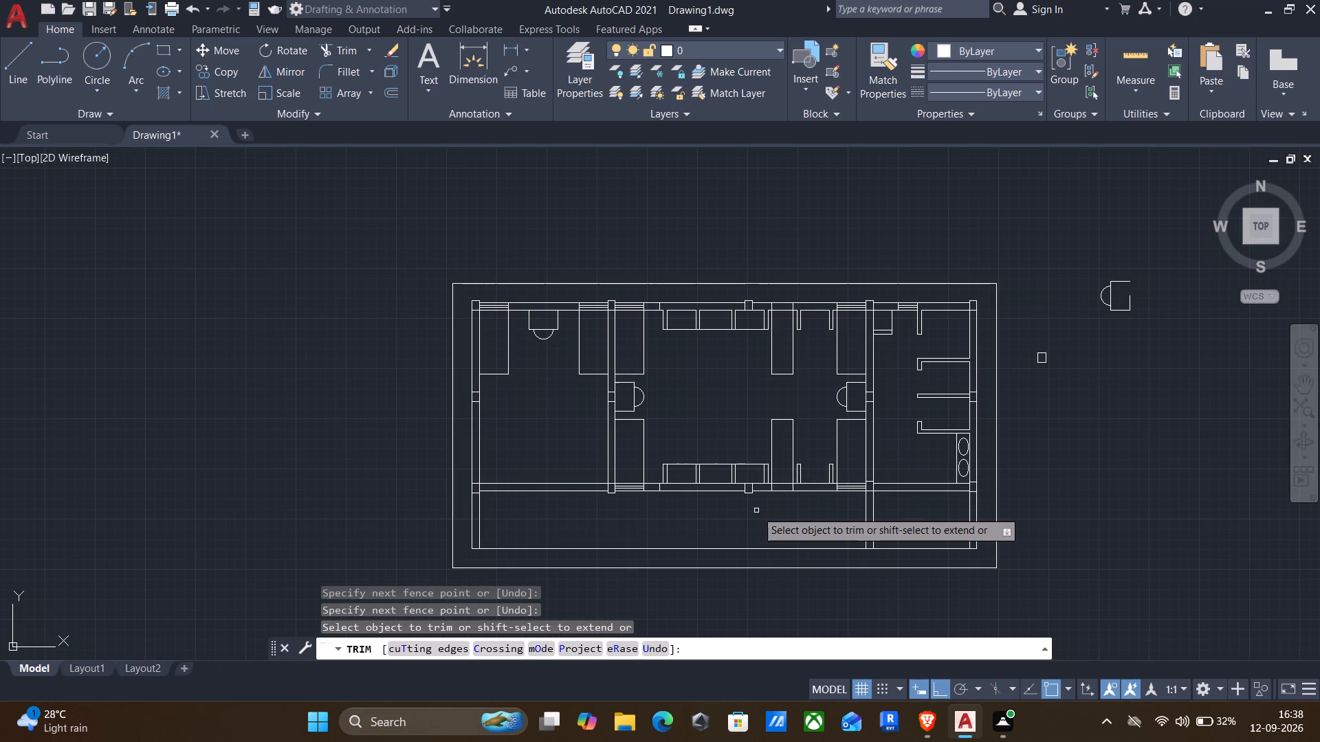
key("Escape")
Draw a 250 by 300 column rectangle in the empty space west of the building outline.
middle_click_drag(753, 560, 767, 495)
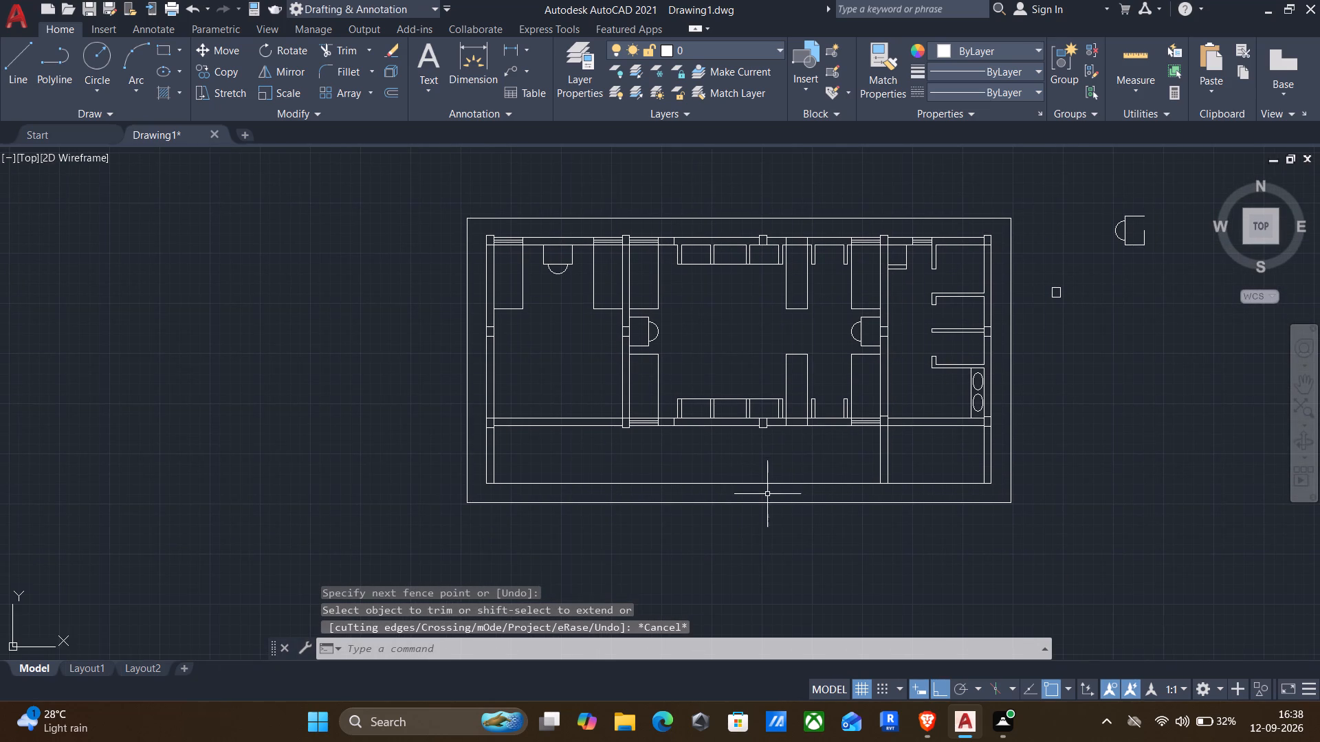
middle_click_drag(767, 496, 772, 401)
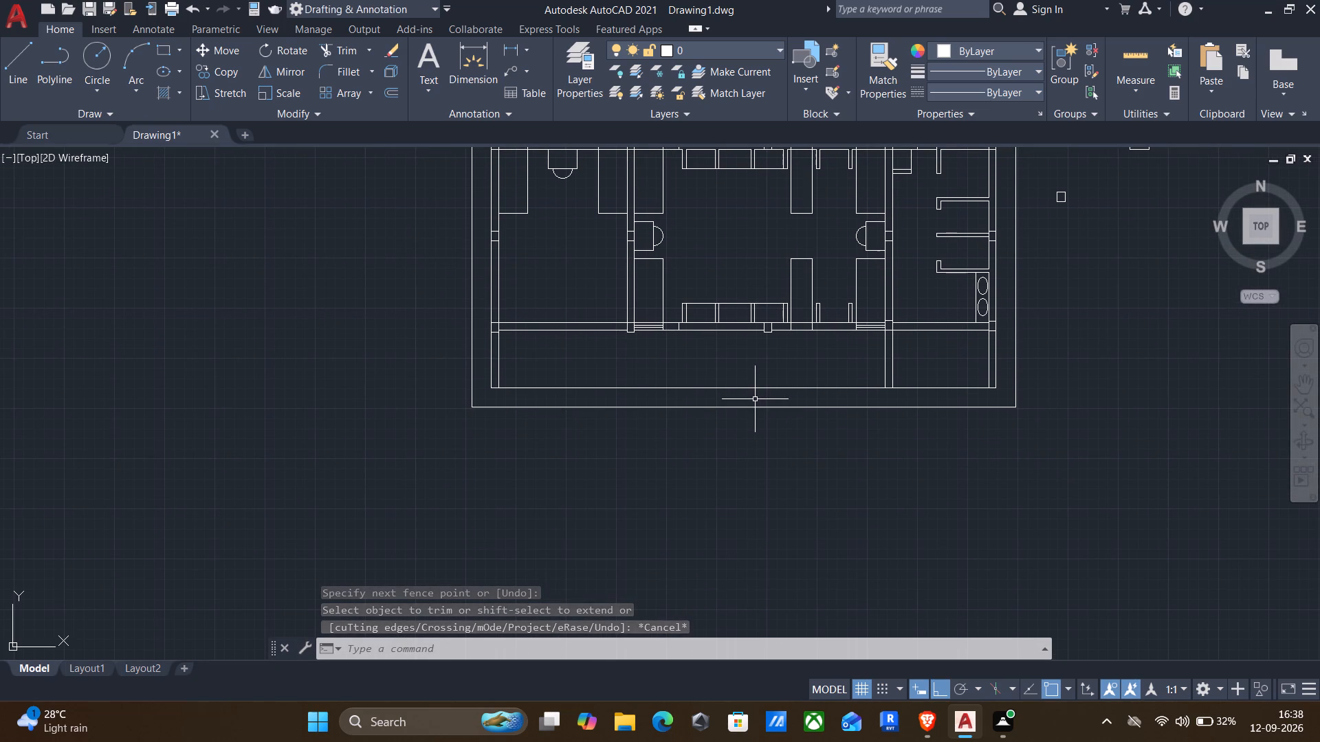
type("rec")
key("Return")
left_click(221, 333)
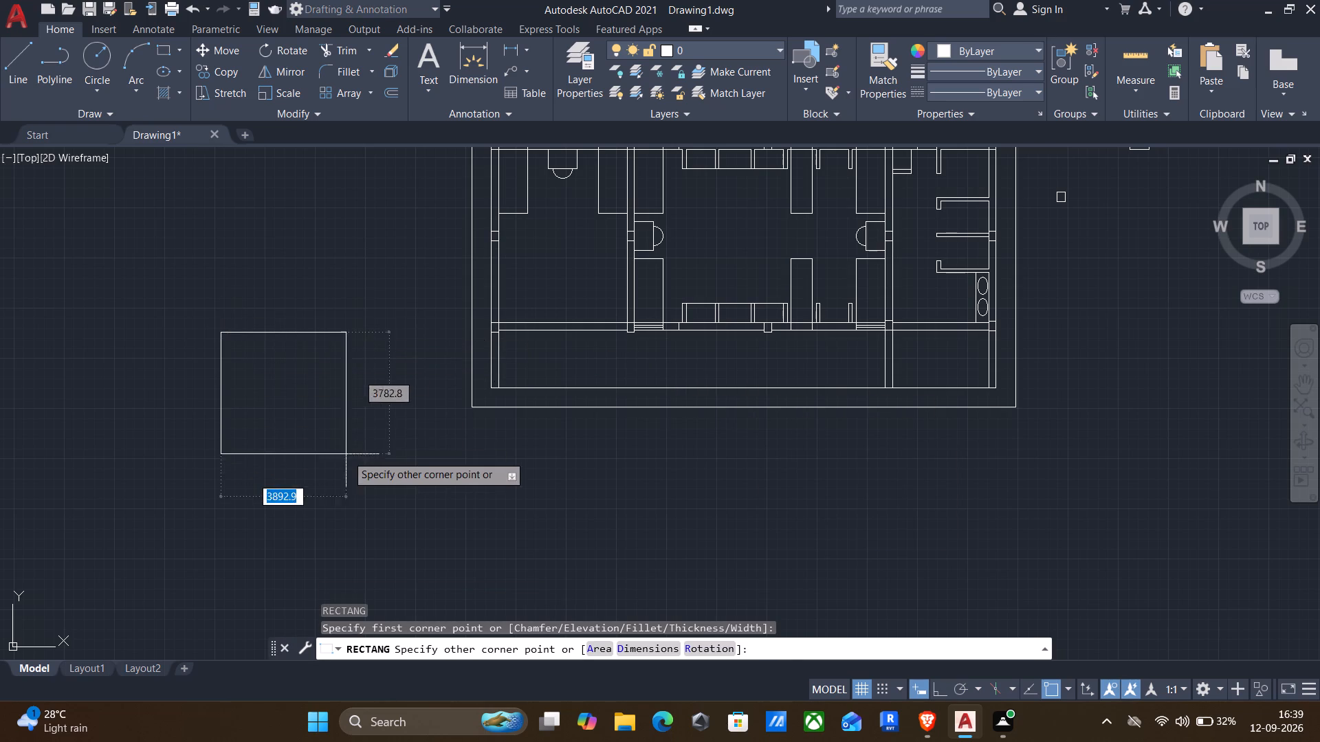
type("250")
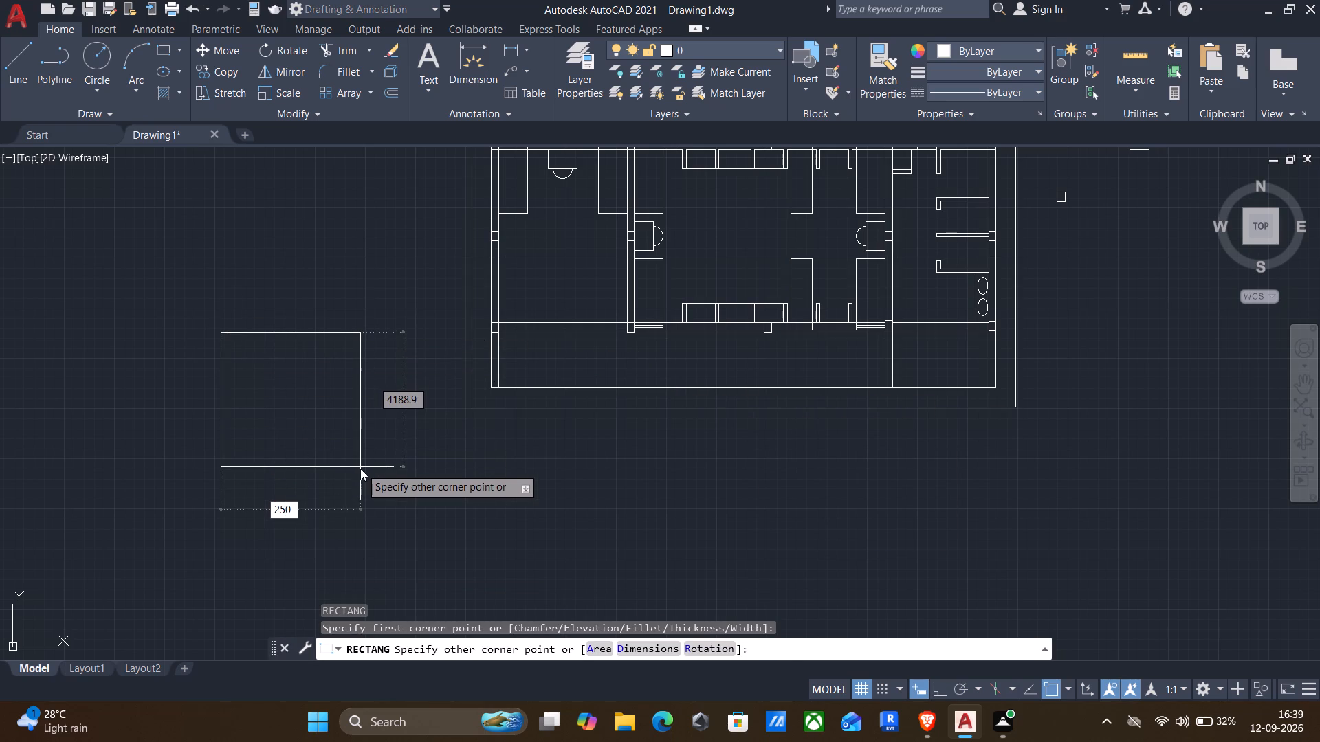
type(",300")
key("Return")
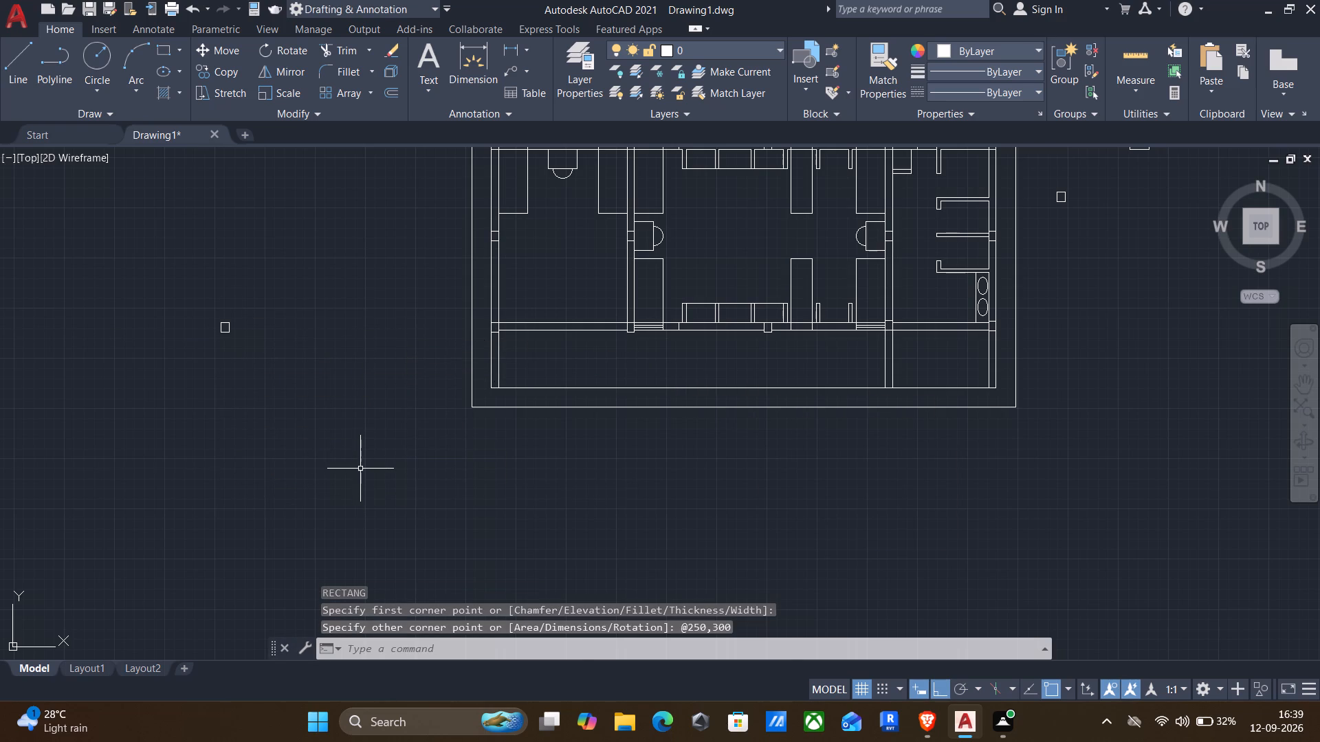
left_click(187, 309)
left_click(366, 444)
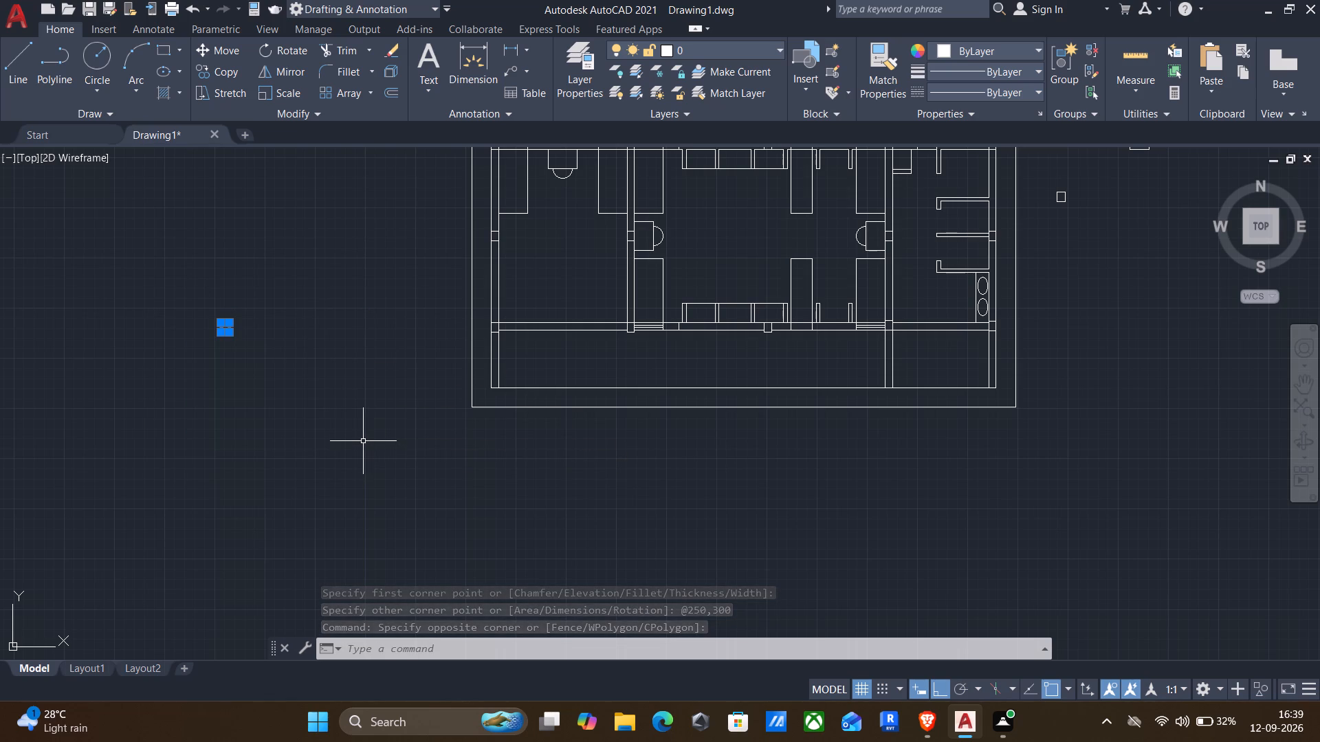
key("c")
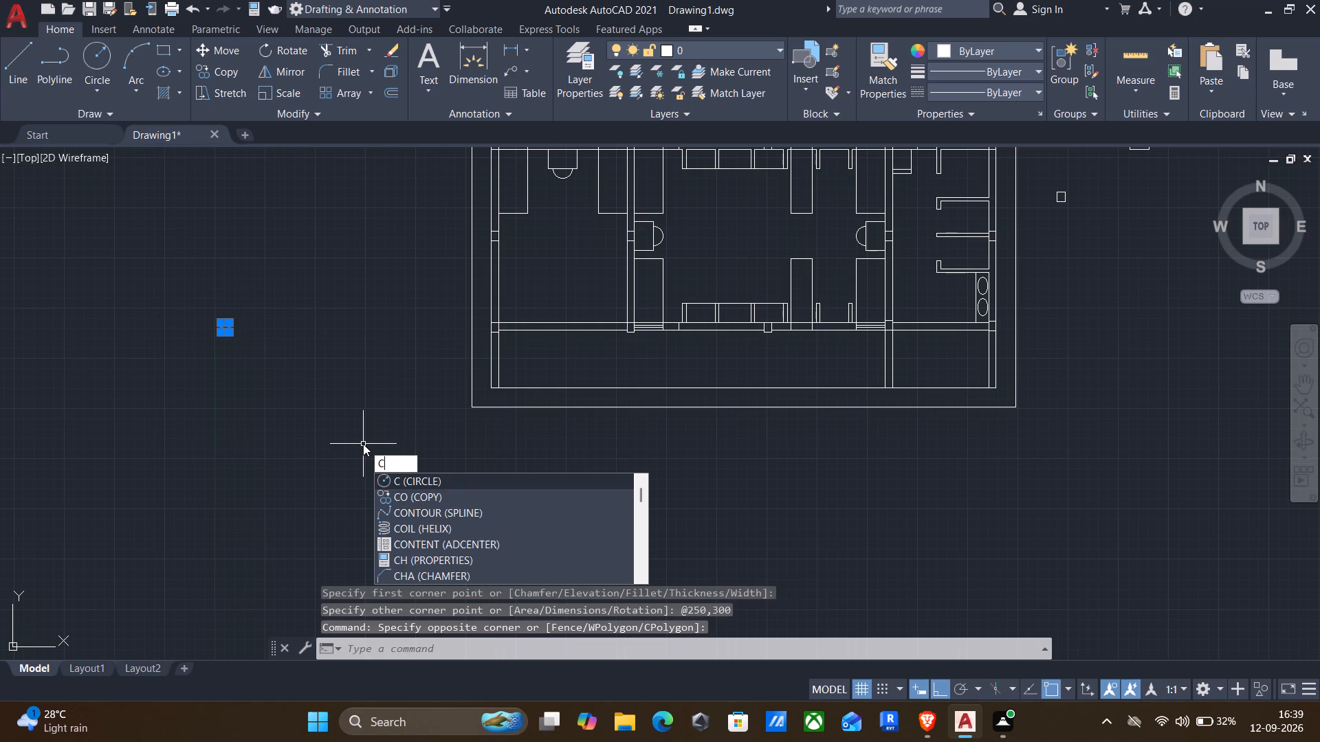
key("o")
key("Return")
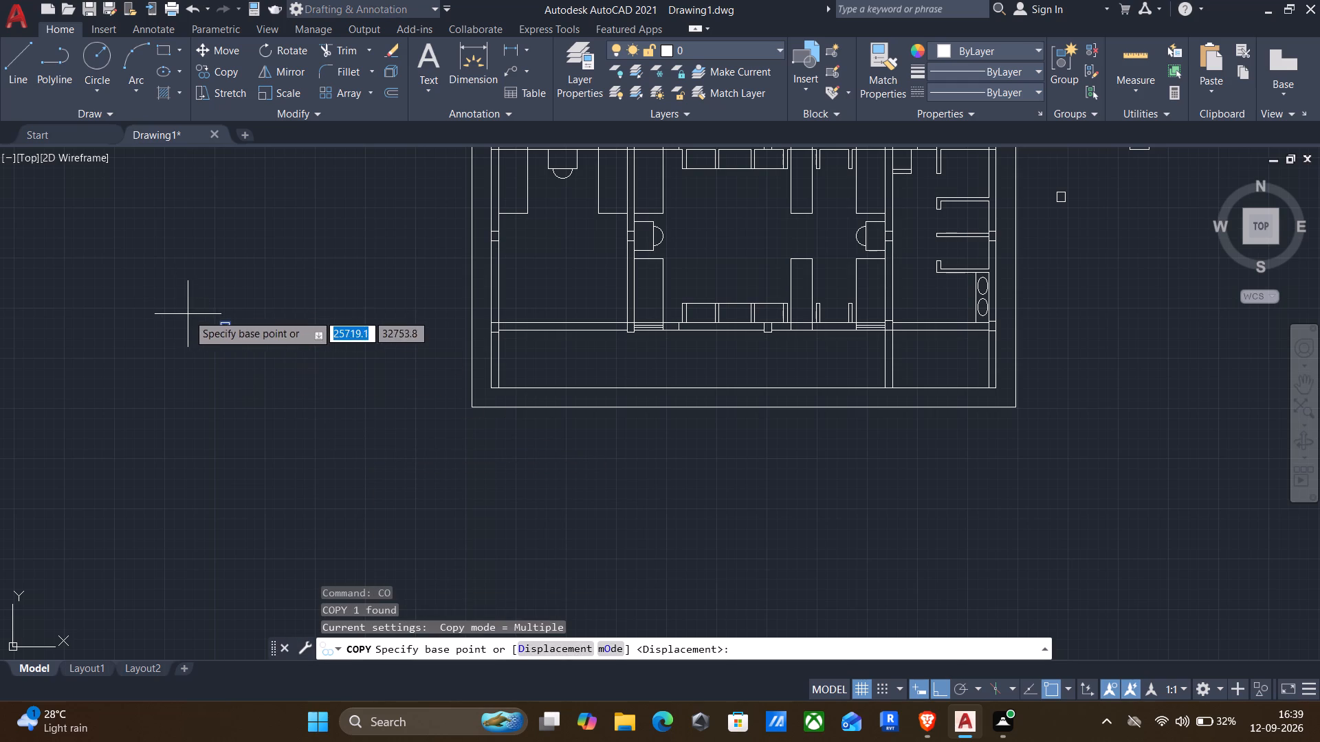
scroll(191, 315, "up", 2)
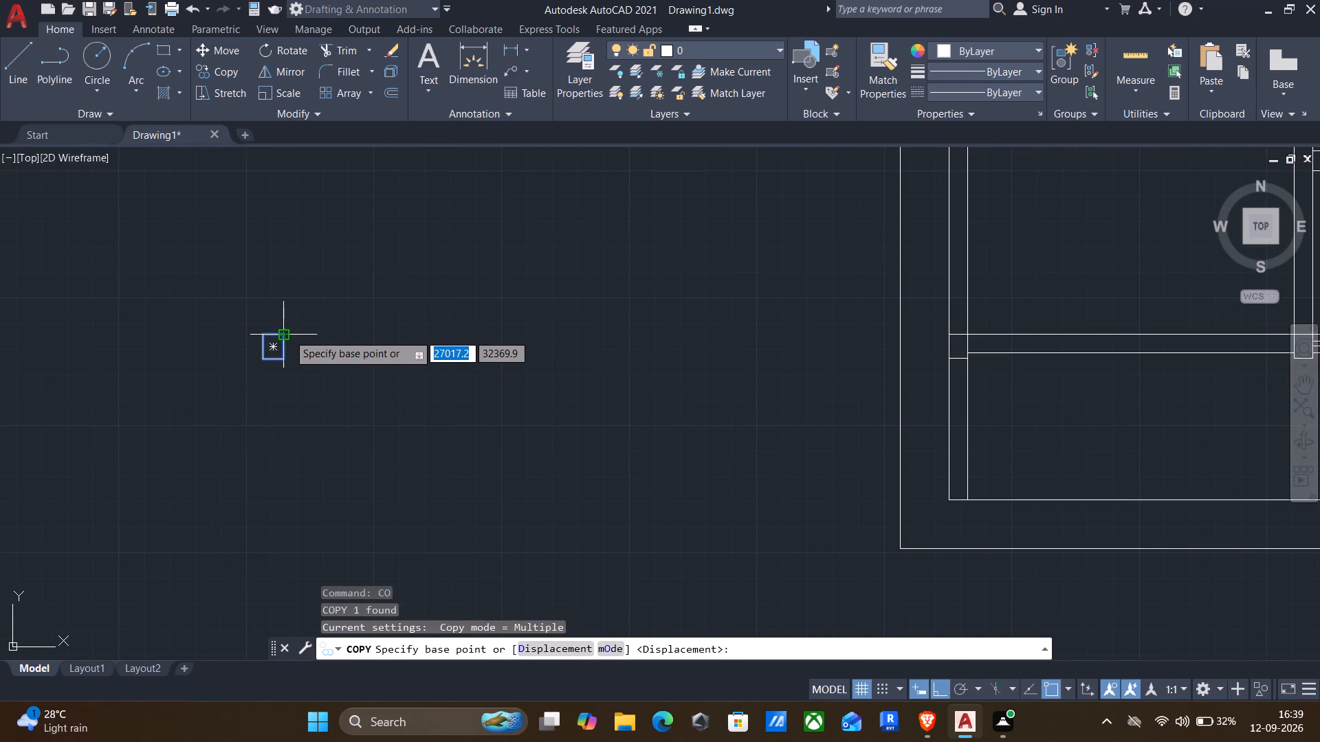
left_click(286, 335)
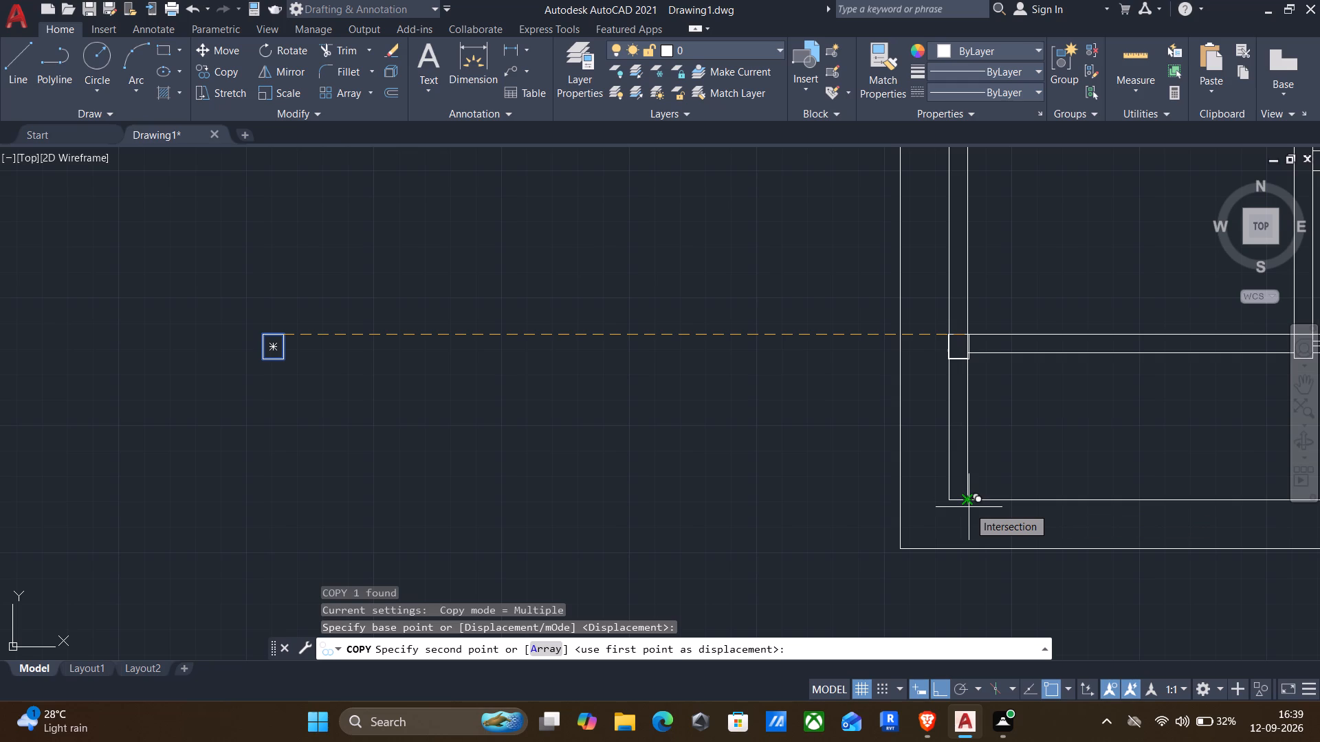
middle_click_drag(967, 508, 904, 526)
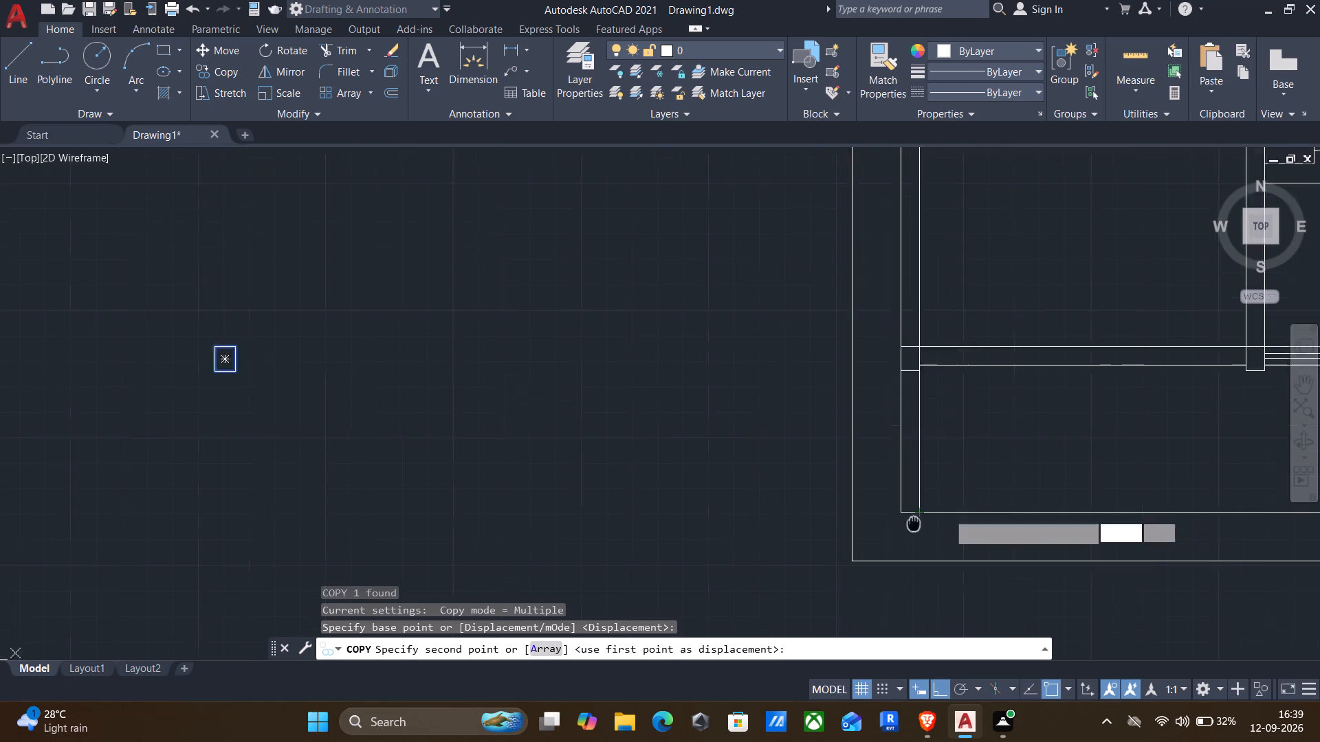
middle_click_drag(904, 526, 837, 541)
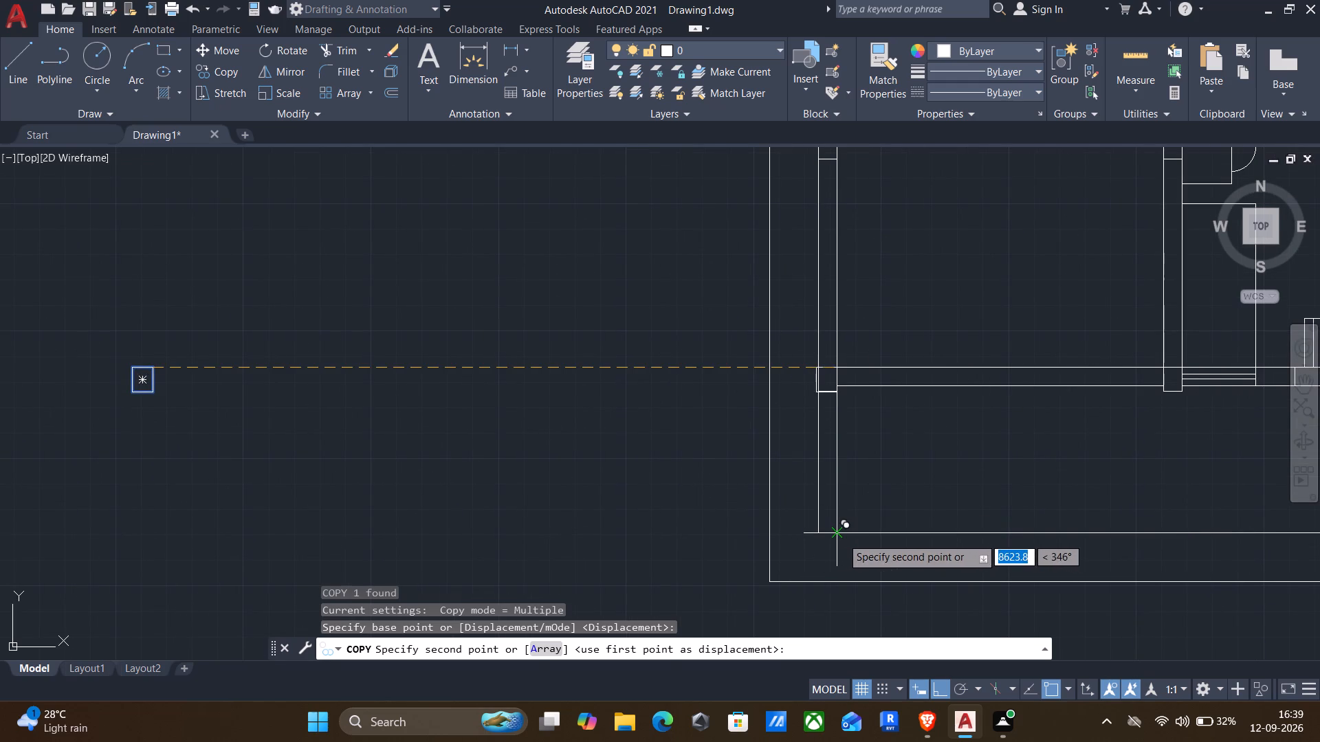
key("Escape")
Offset the outermost south wall line 230 inward to form the wall's inner face.
key("o")
key("Return")
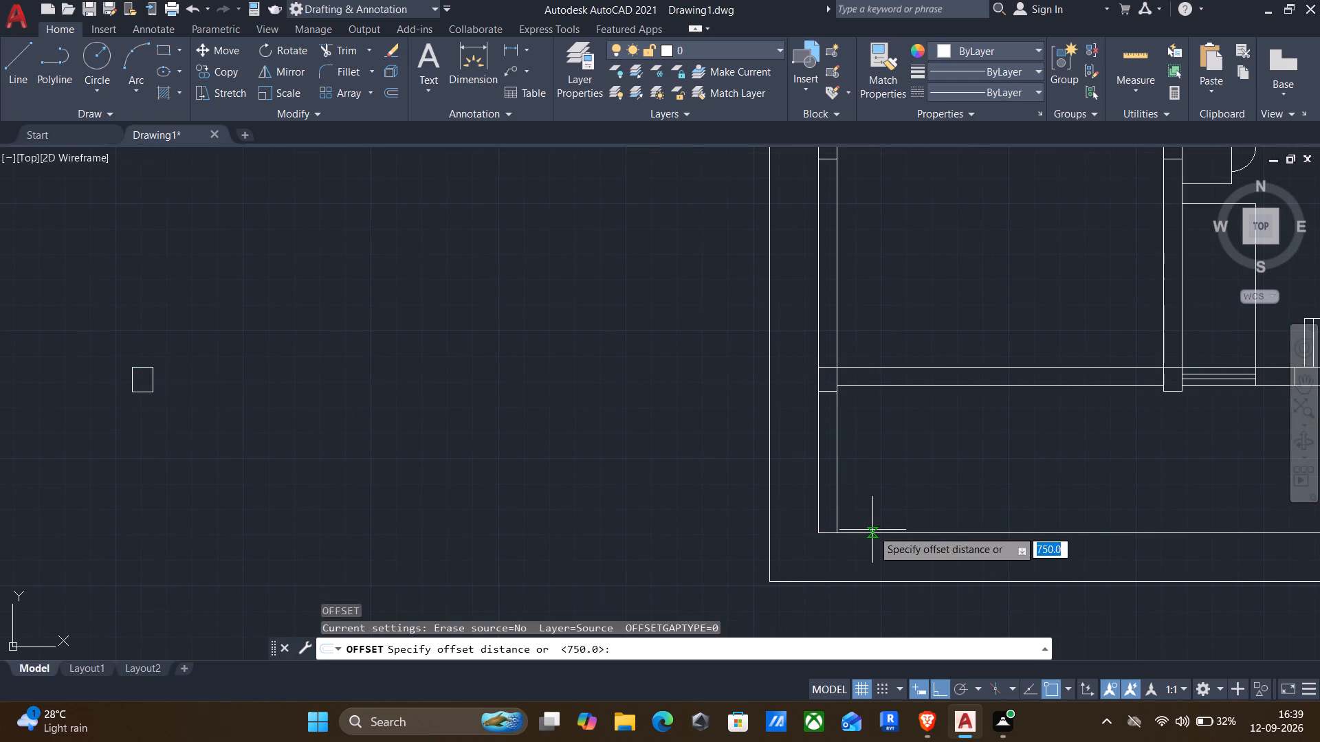
left_click_drag(872, 530, 876, 488)
left_click_drag(877, 472, 877, 493)
left_click(875, 537)
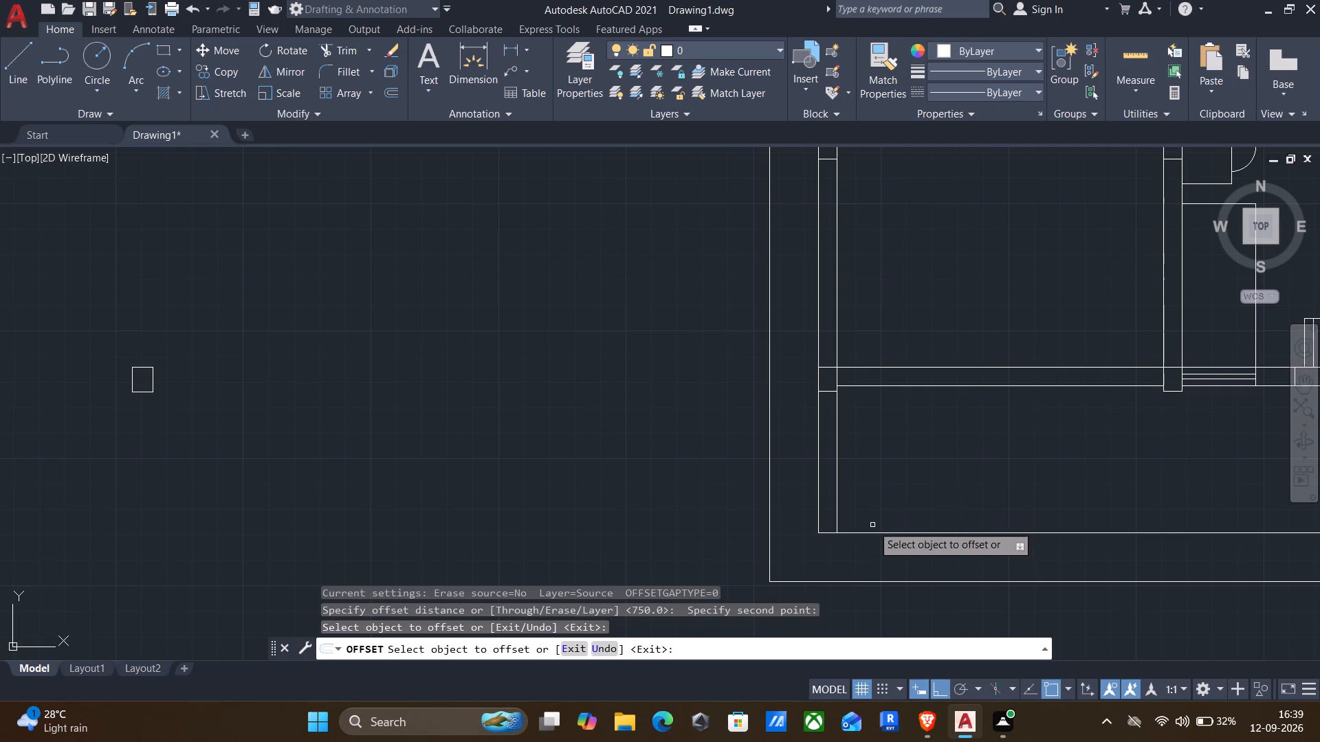
left_click(868, 534)
type("230")
key("Return")
key("Escape")
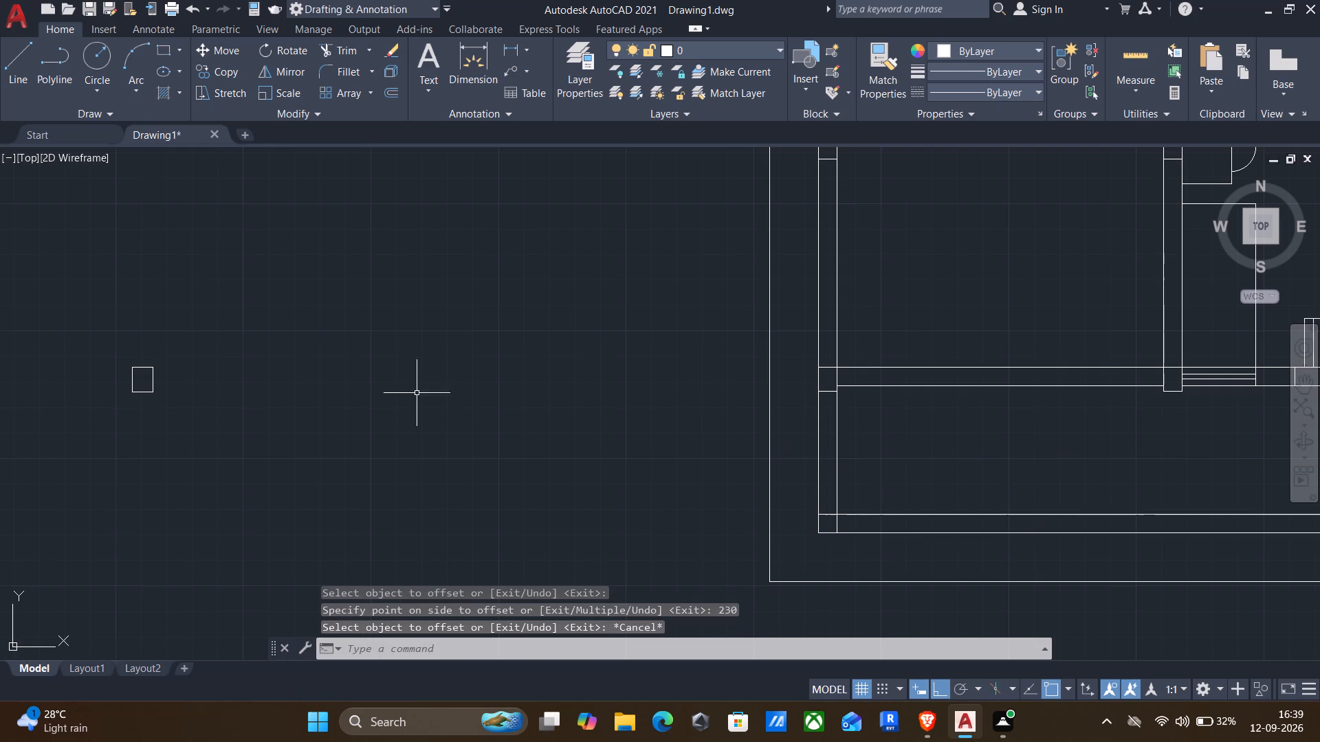
Copy the spare column west of the building, by its upper-left corner, to the outer south wall's west corner and east partition junction.
left_click_drag(58, 341, 64, 344)
left_click(278, 460)
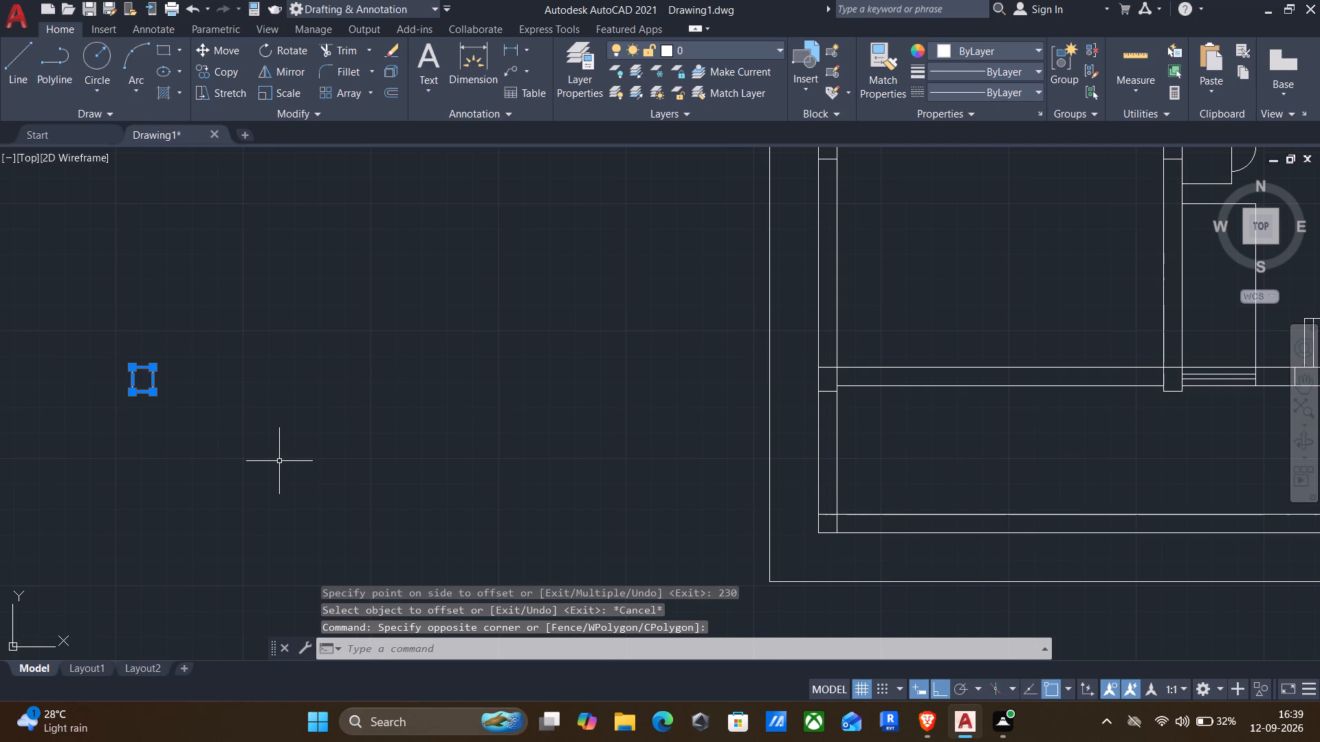
key("c")
key("p")
key("Return")
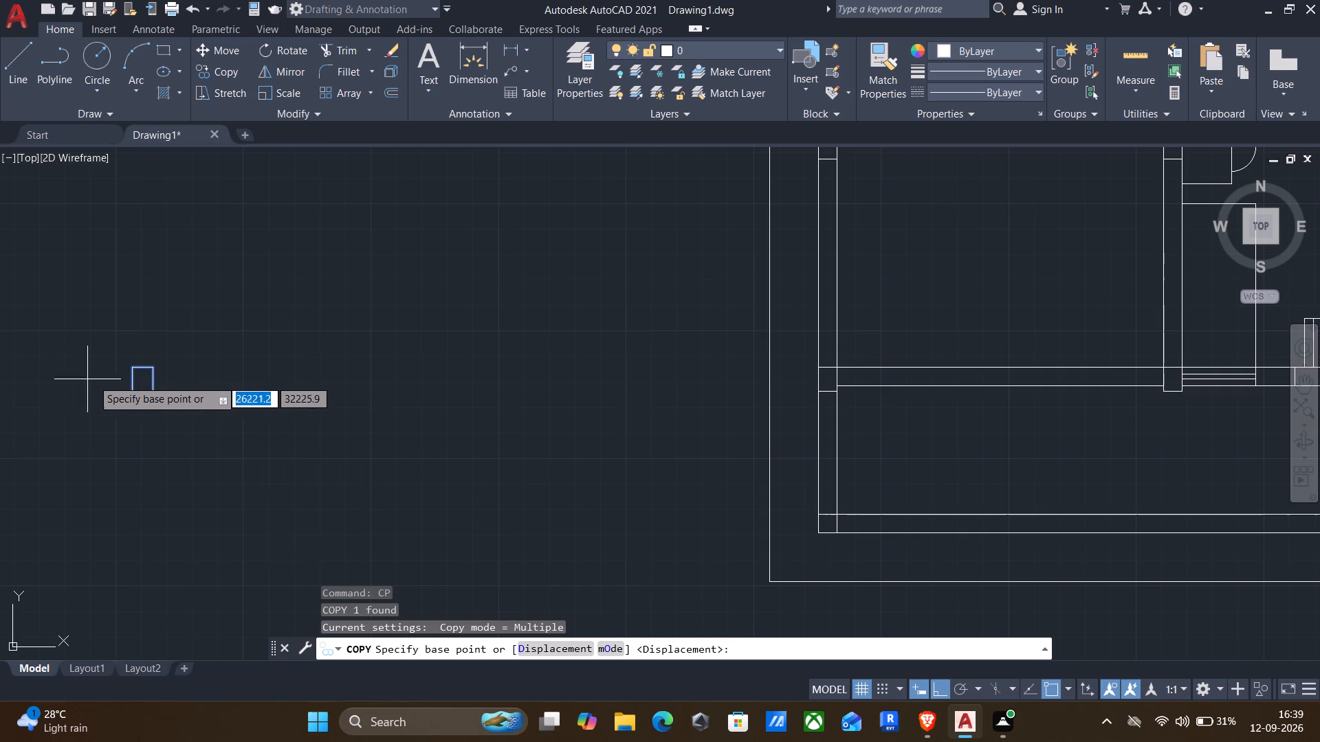
left_click(132, 369)
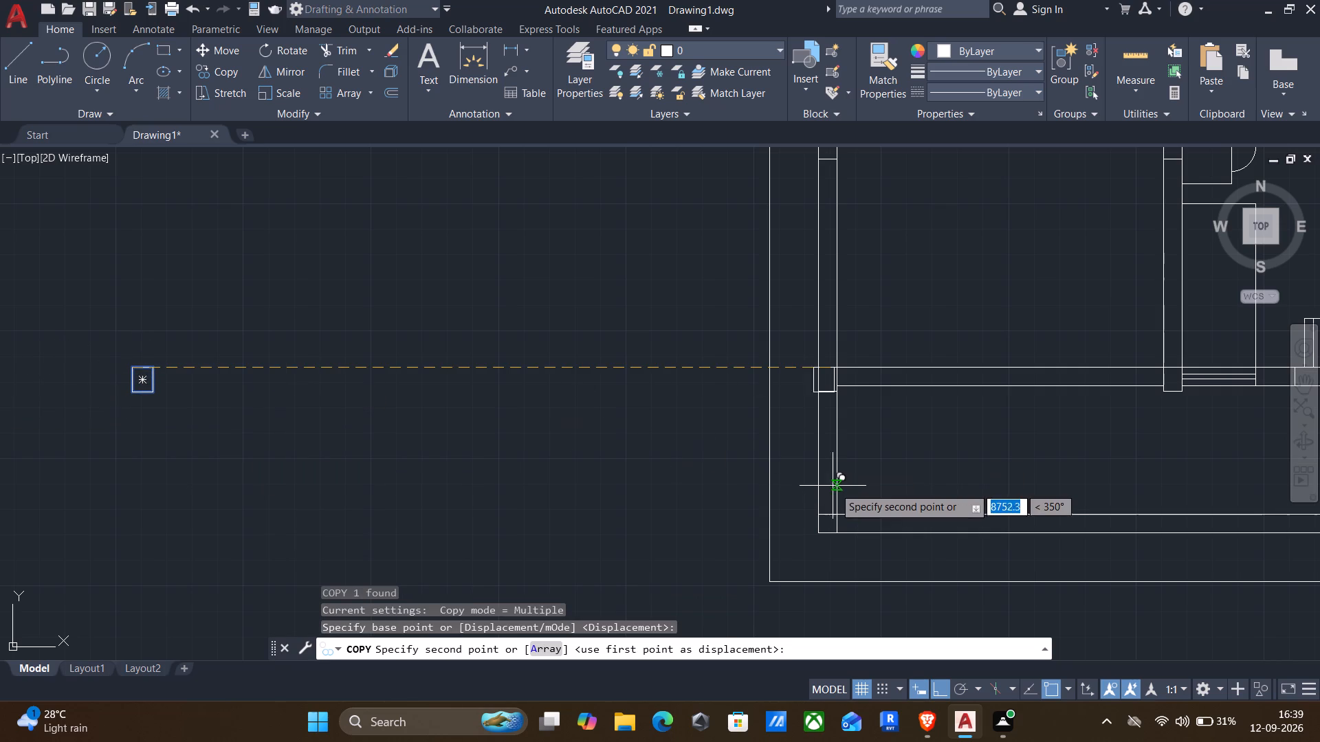
key("F8")
left_click(815, 513)
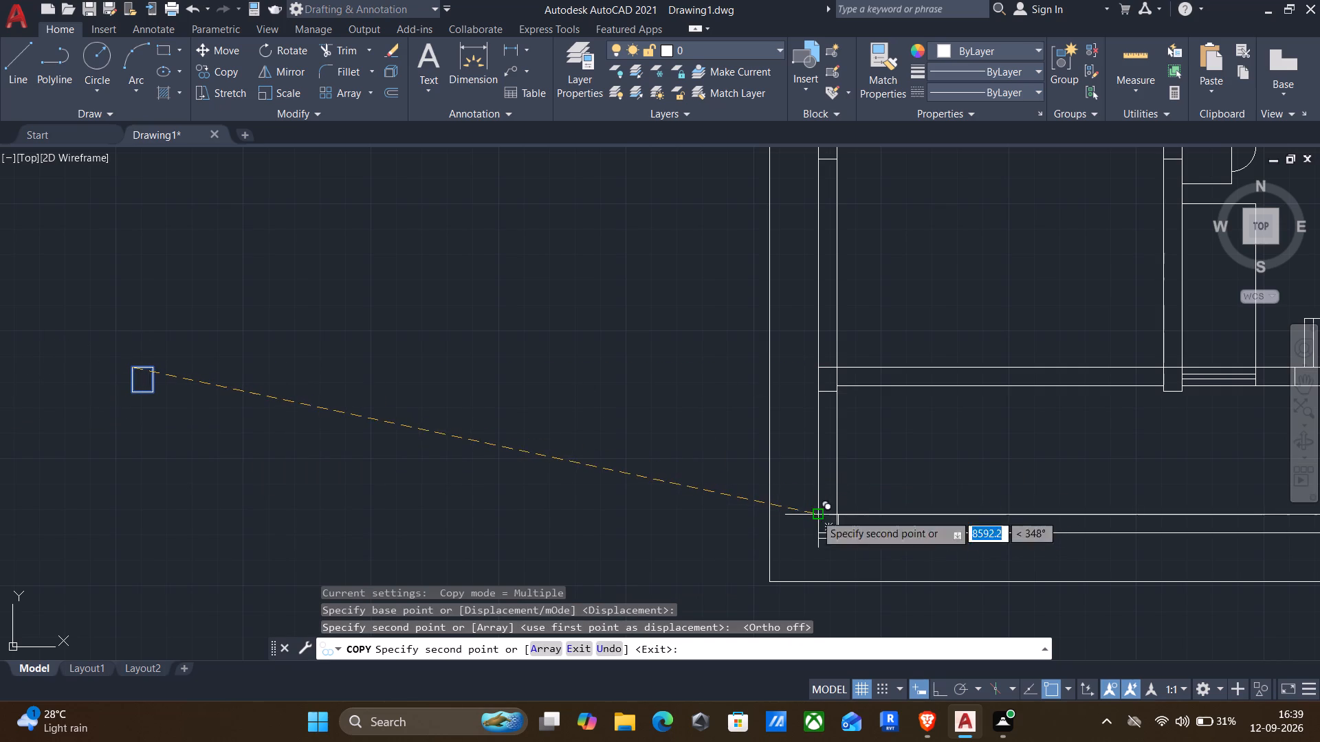
middle_click_drag(1012, 546, 367, 407)
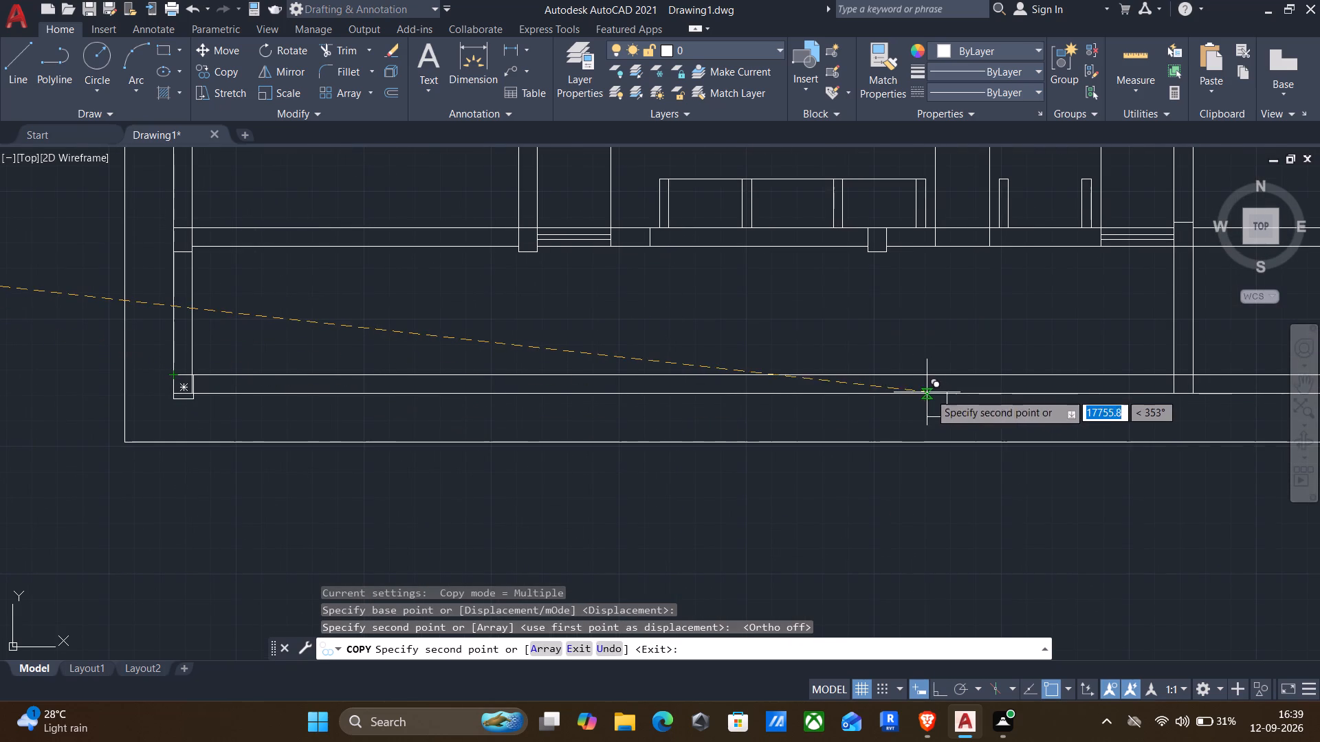
scroll(962, 412, "down", 1)
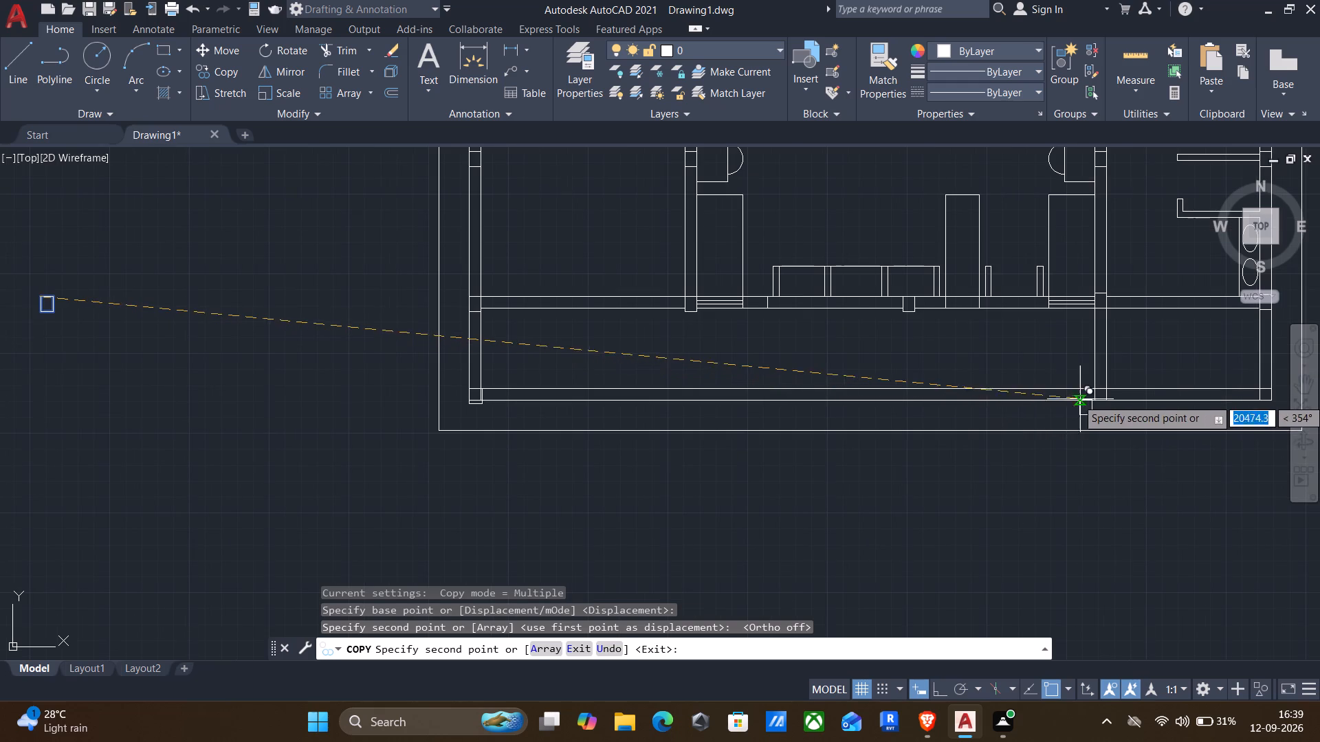
scroll(1084, 397, "up", 2)
left_click(1103, 372)
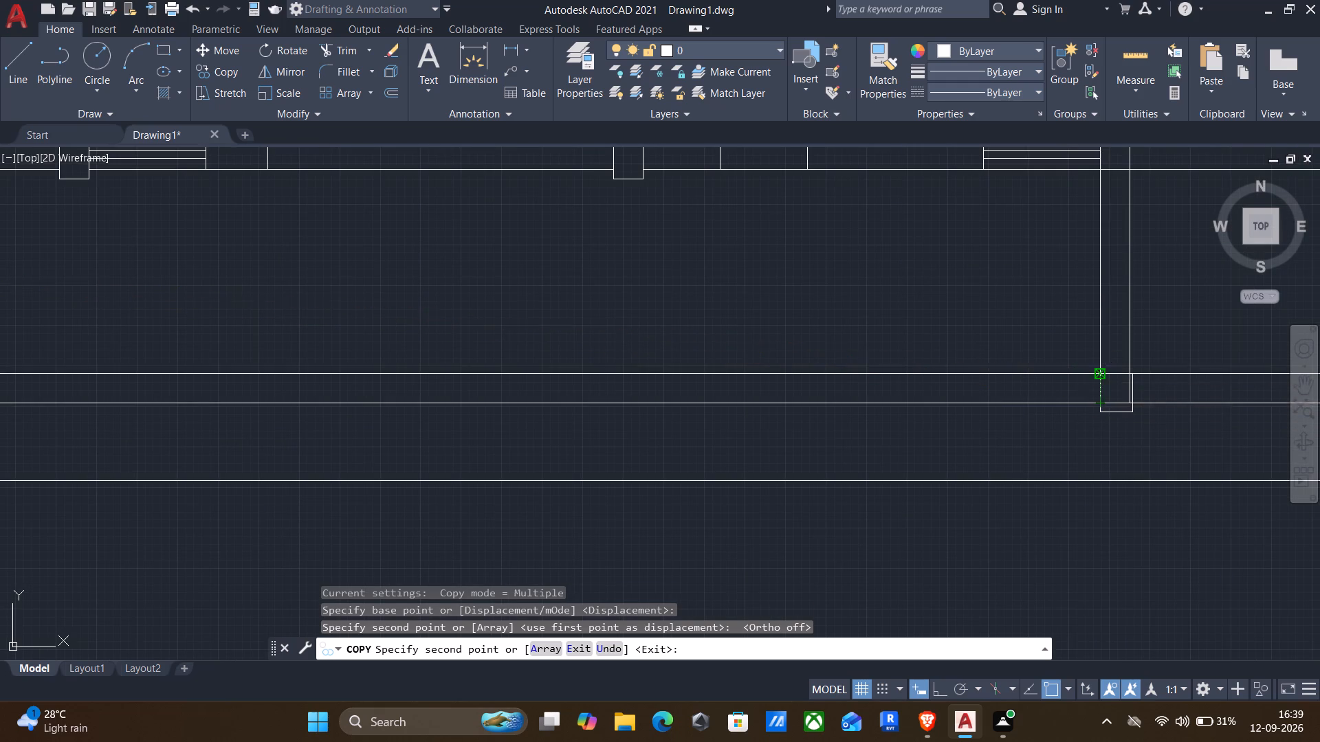
Place a spare column copy just below the outer south wall's east end and copy it by its upper-right corner onto the south-east corner.
middle_click_drag(1103, 412, 481, 457)
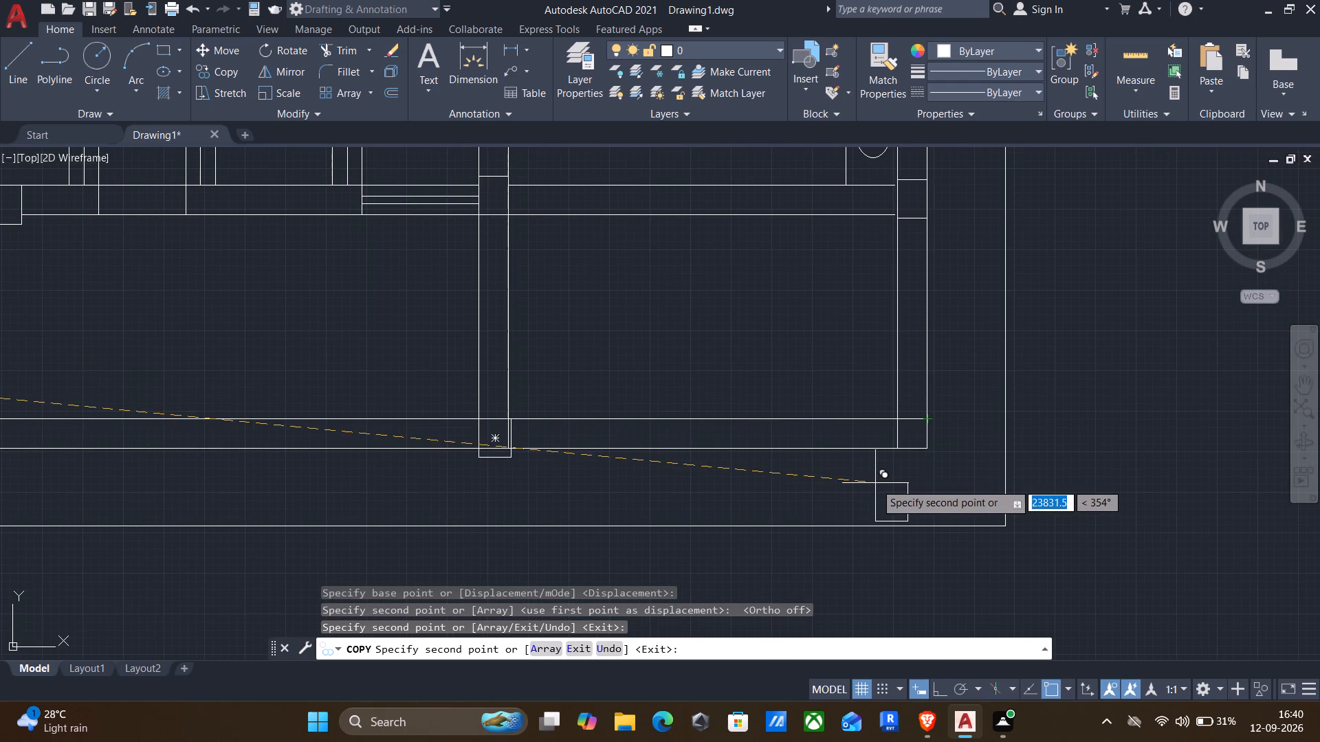
left_click(877, 483)
key("Escape")
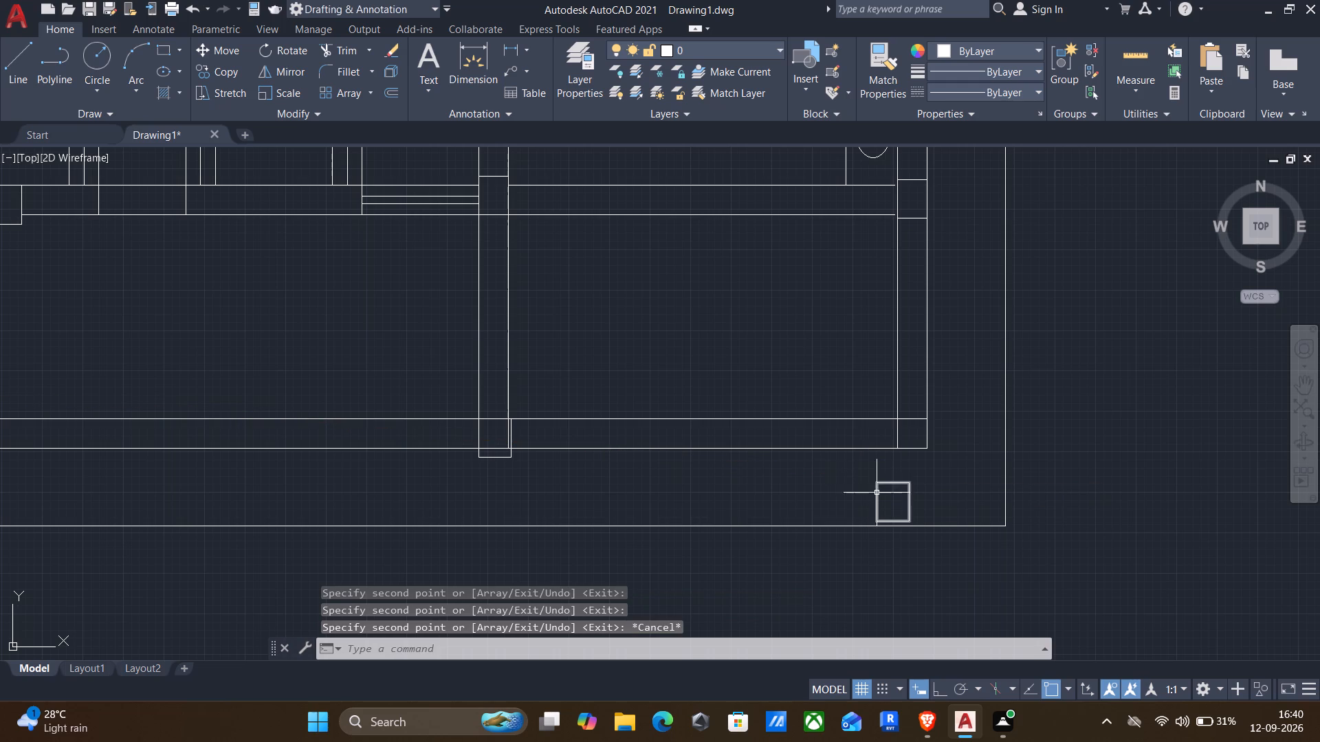
left_click(877, 493)
key("c")
key("p")
key("Return")
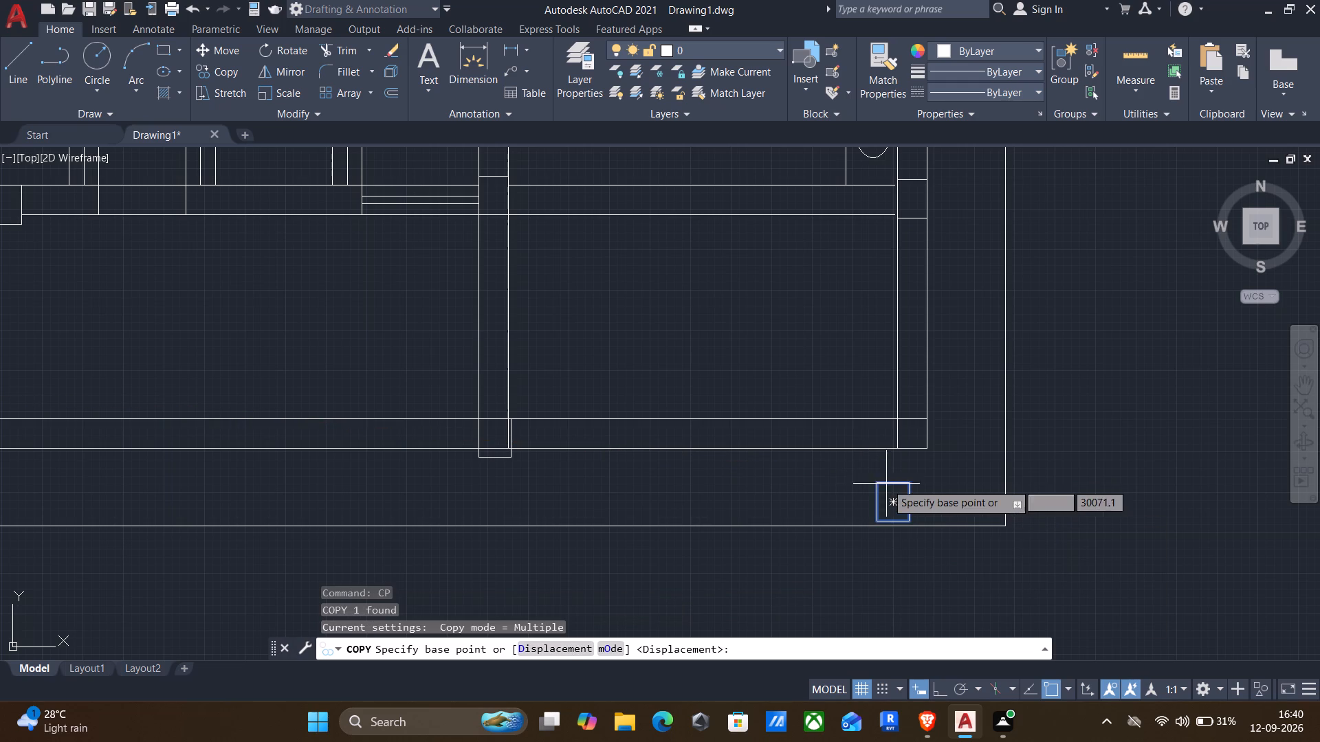
left_click(906, 481)
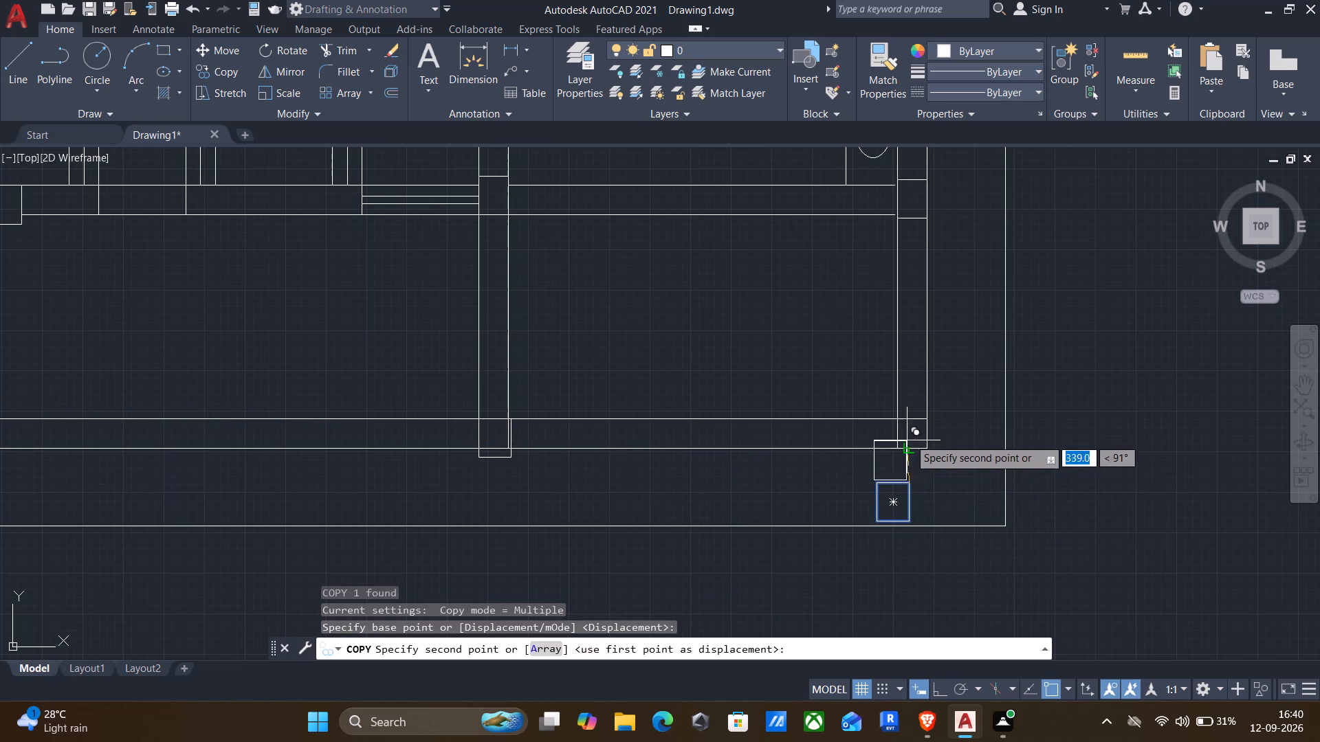
left_click(924, 417)
Place a helper column copy directly beneath the middle column of the inner south wall, aligned to that column's lower-right corner.
middle_click_drag(857, 456, 993, 434)
scroll(766, 398, "down", 2)
middle_click_drag(676, 429, 940, 379)
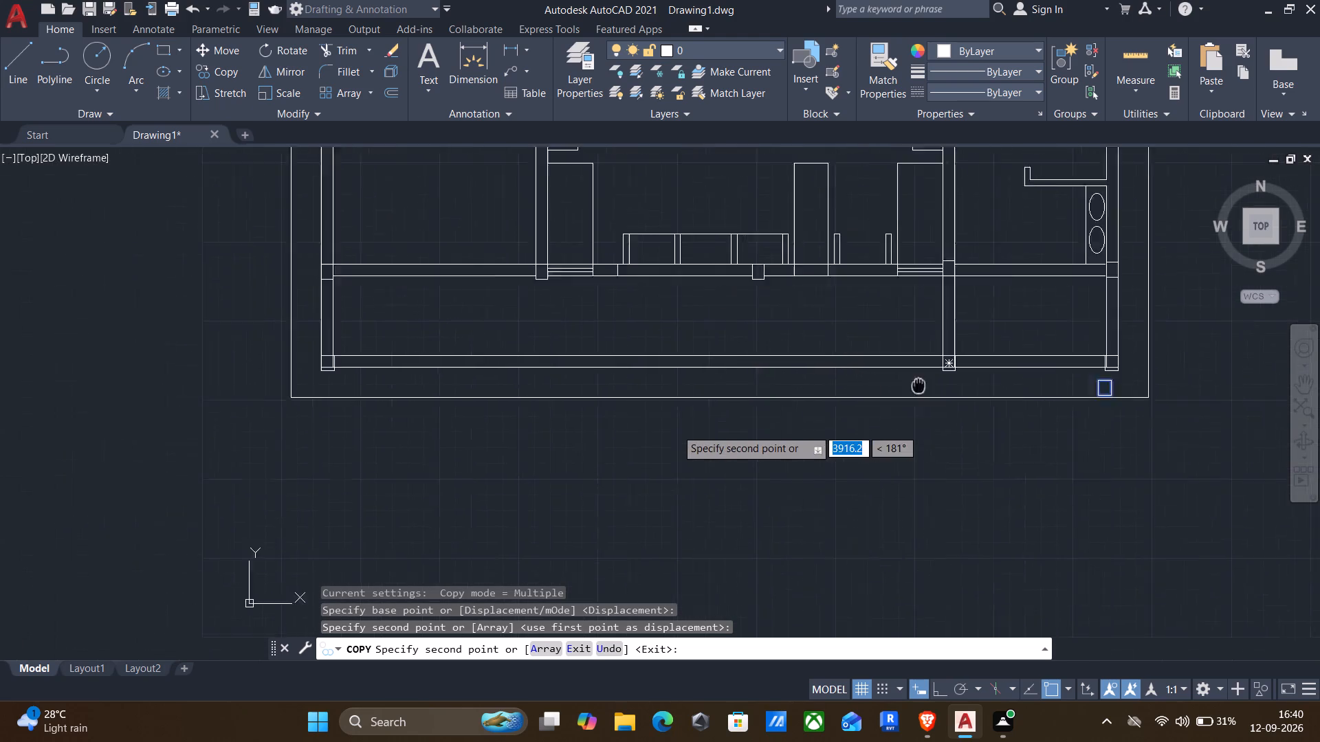
middle_click_drag(940, 379, 1053, 363)
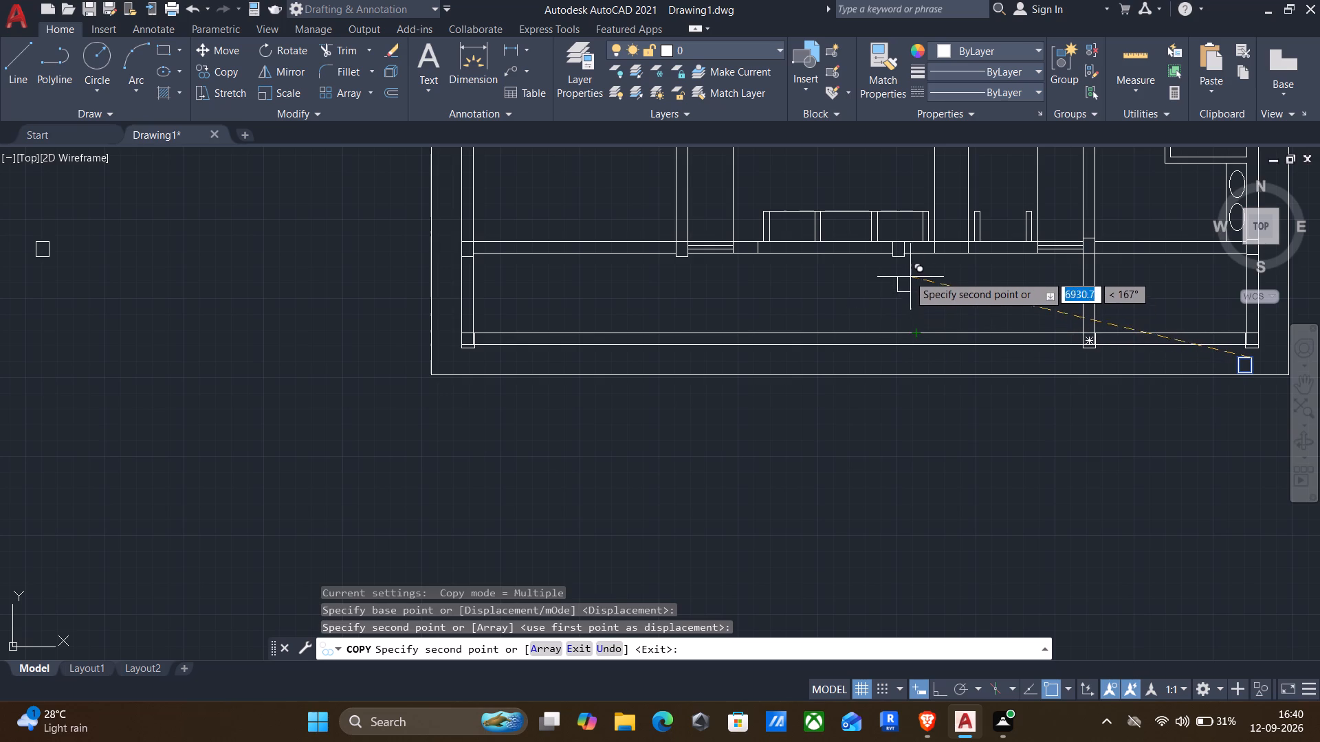
scroll(903, 273, "down", 1)
scroll(901, 271, "up", 2)
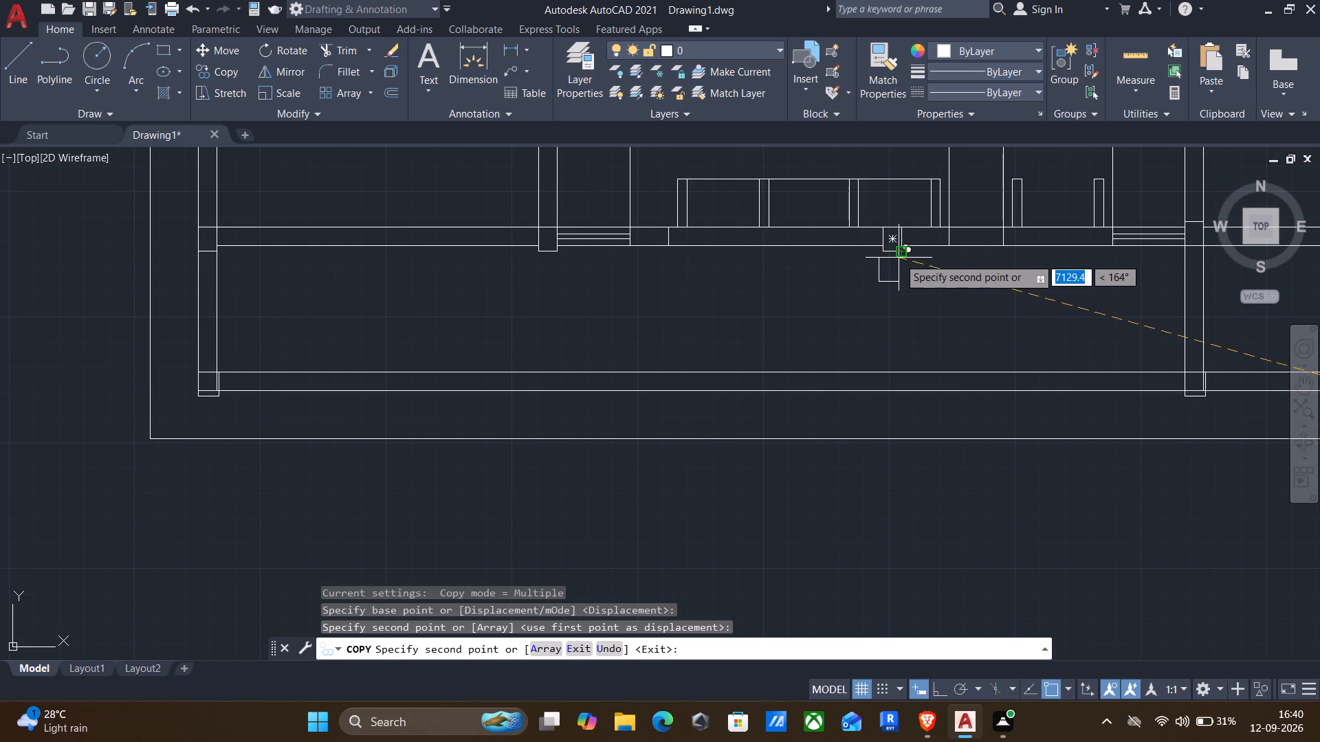
scroll(899, 260, "up", 2)
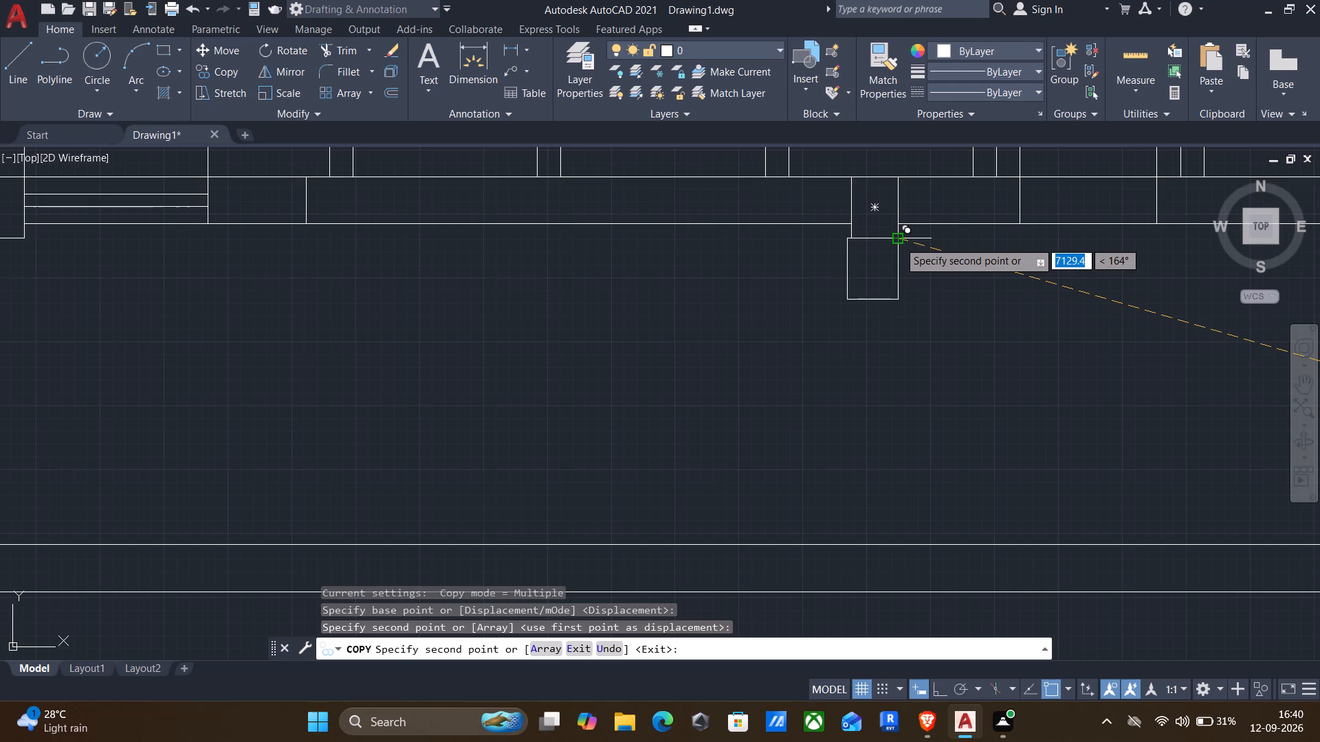
left_click(899, 241)
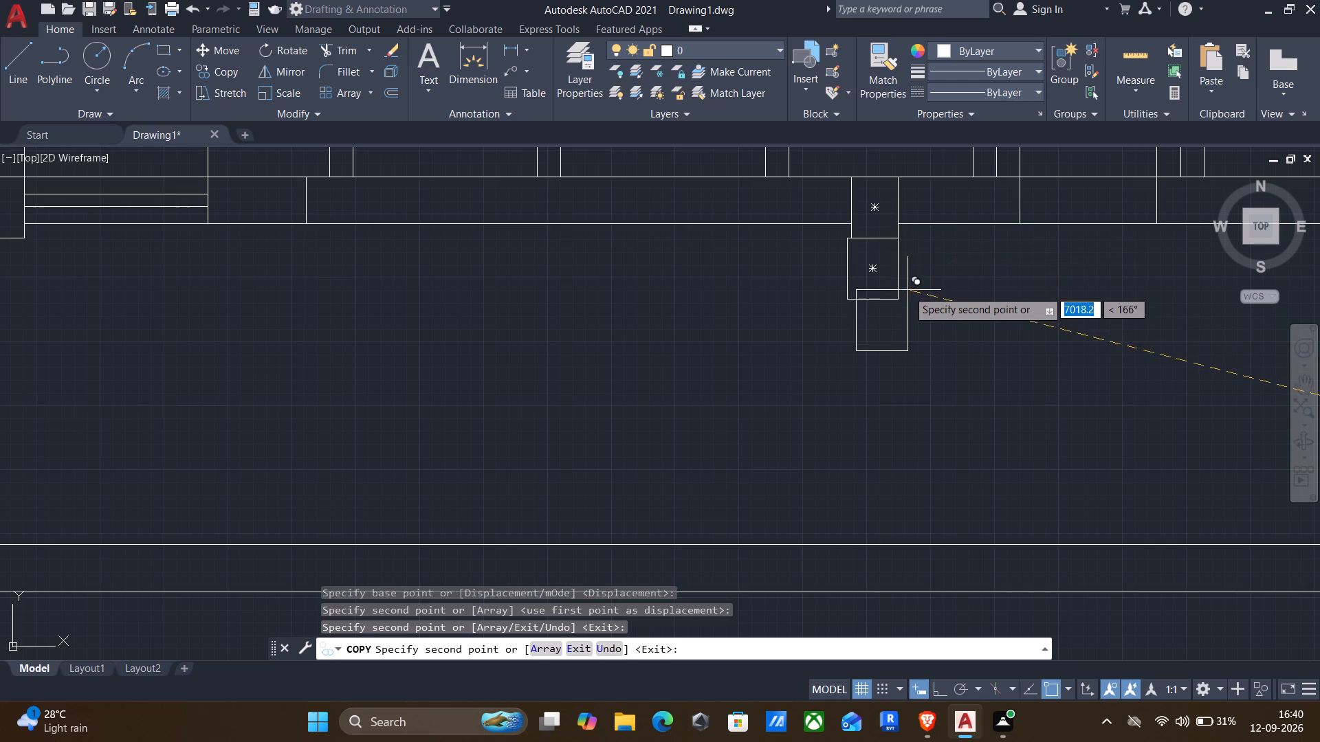
key("Escape")
Copy the helper column straight down from its top-edge midpoint onto the outer south wall's inner line.
left_click(892, 299)
key("c")
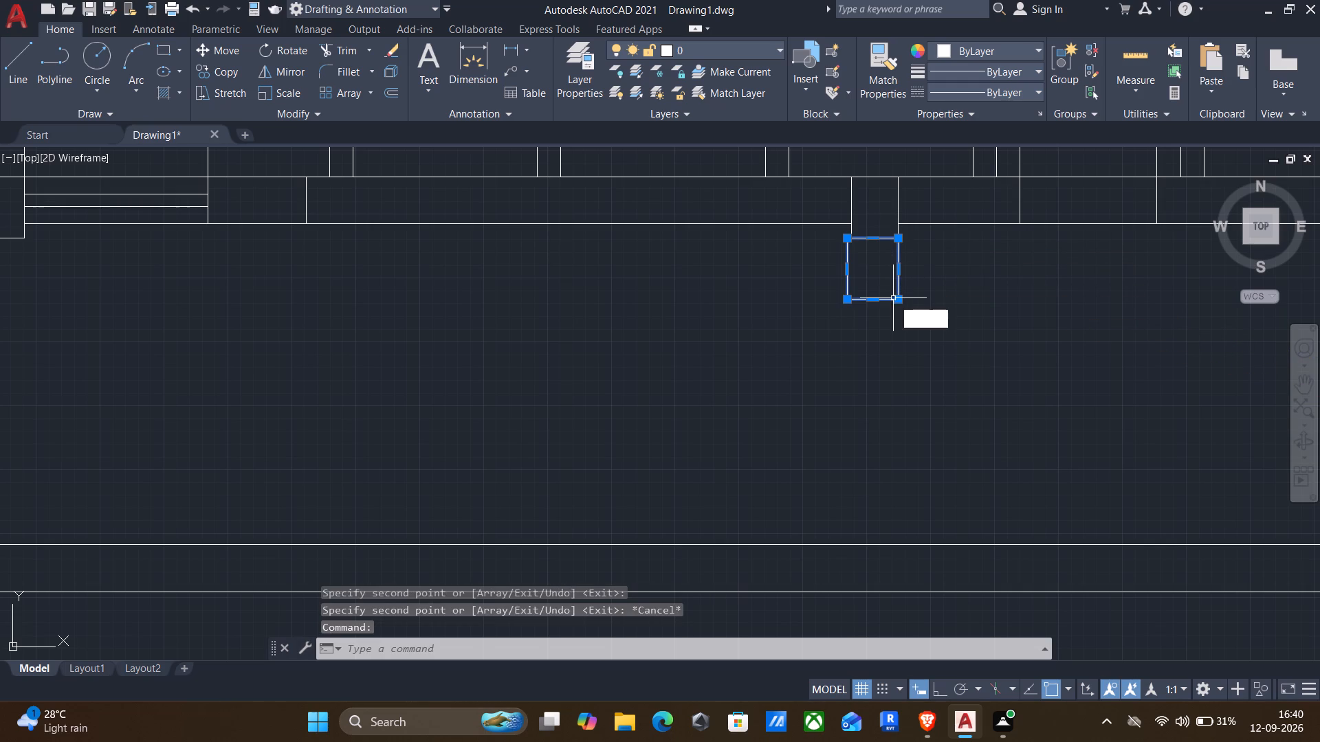
key("p")
key("Return")
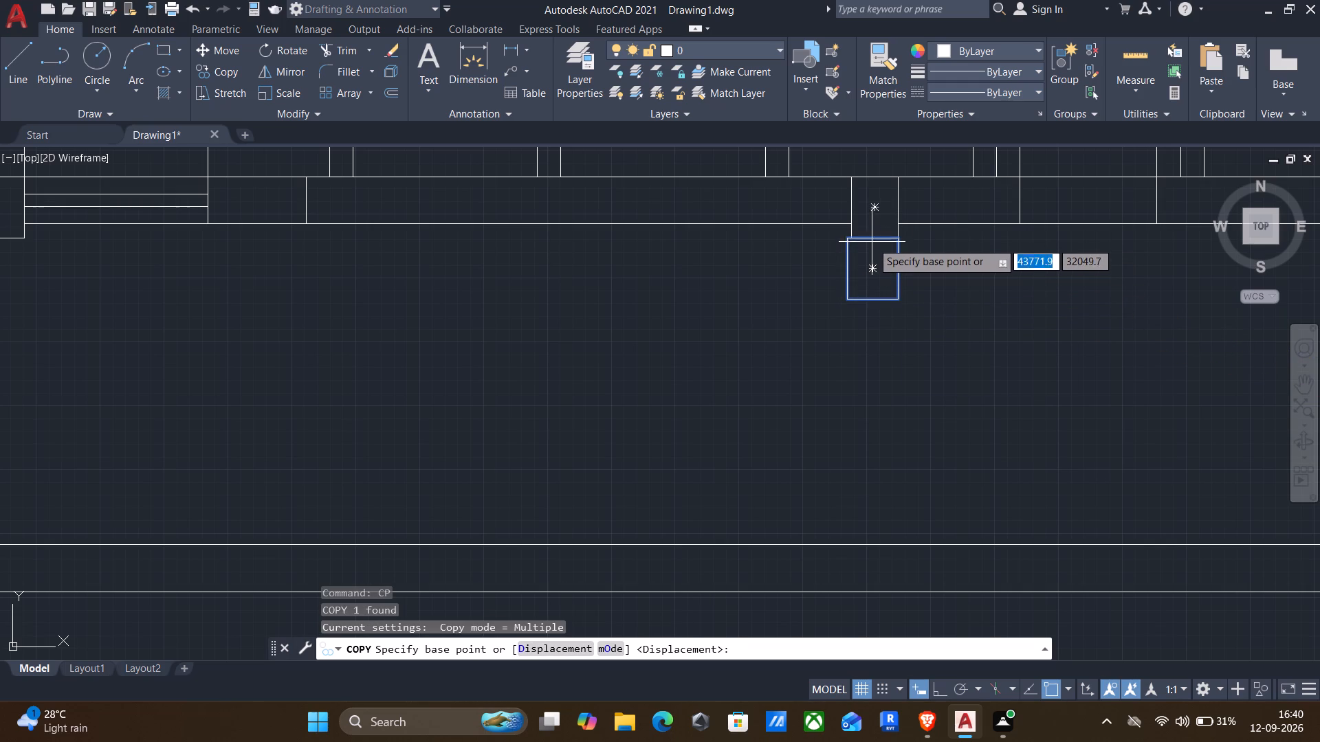
left_click(873, 240)
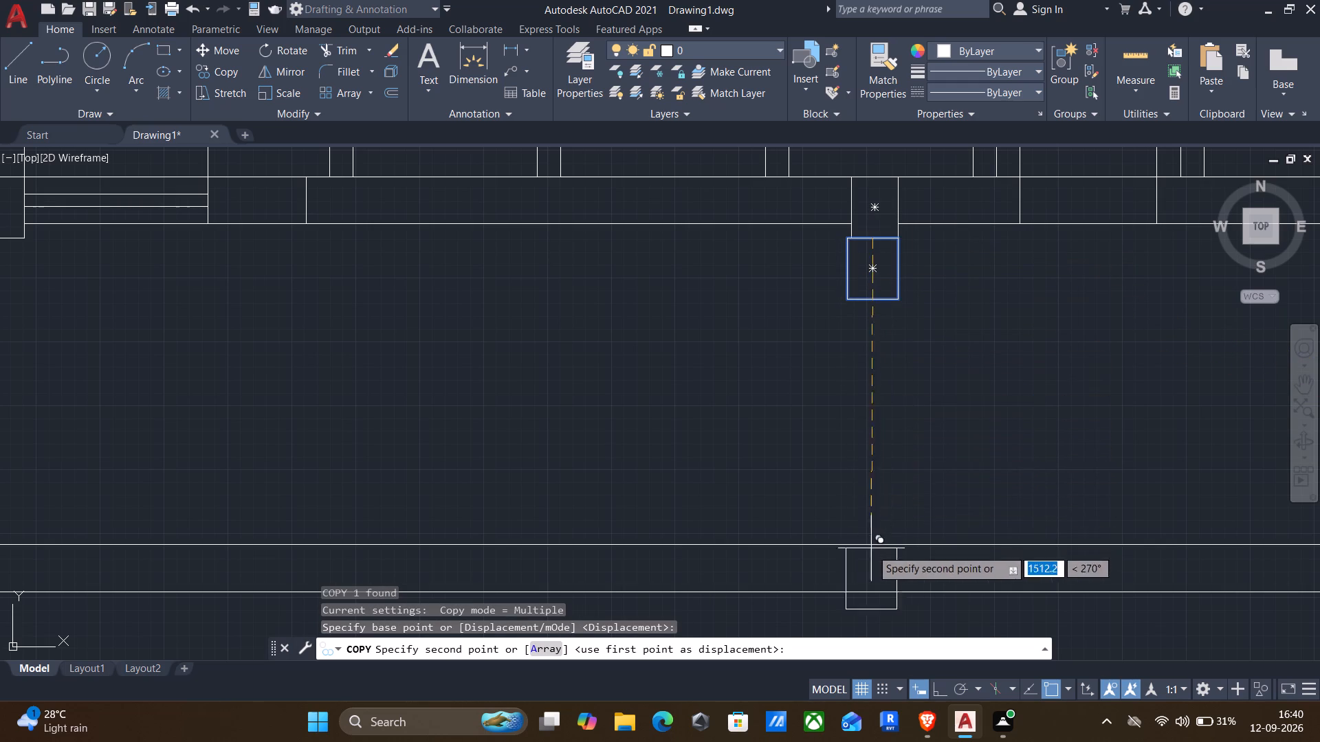
key("F8")
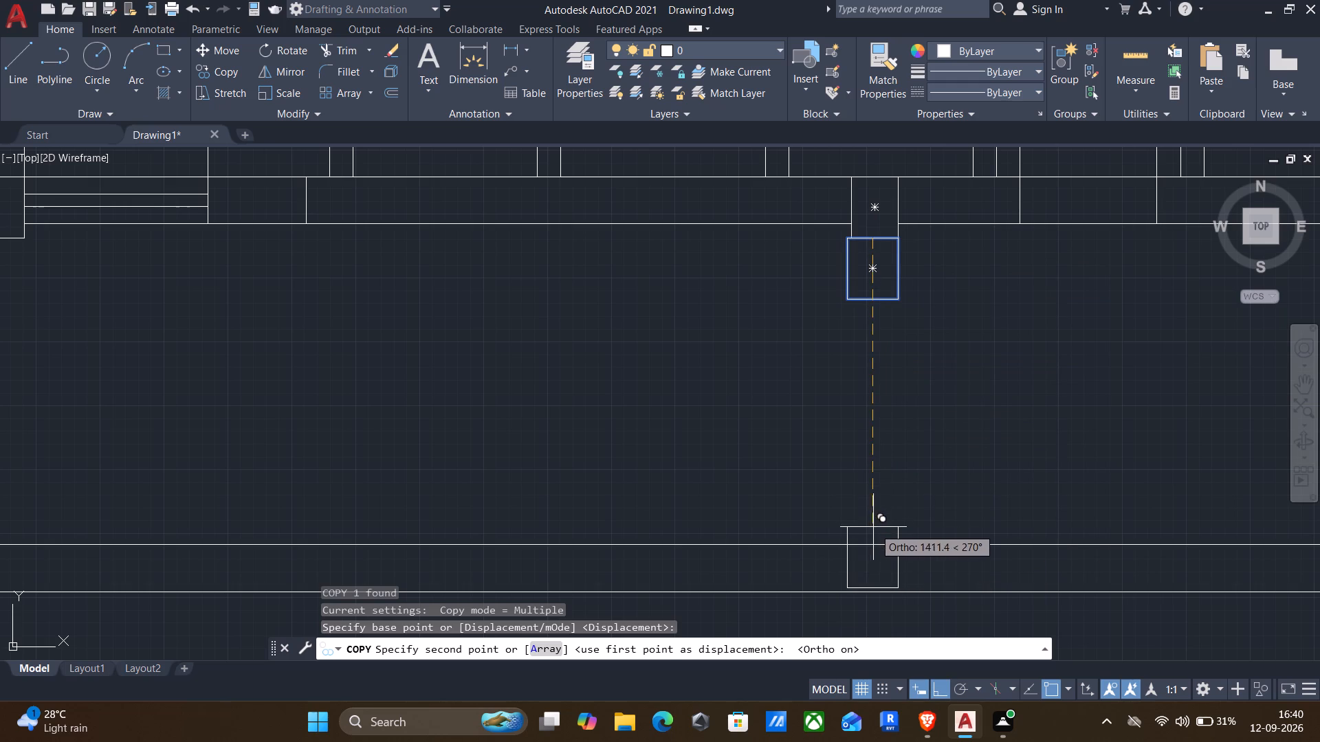
left_click(874, 548)
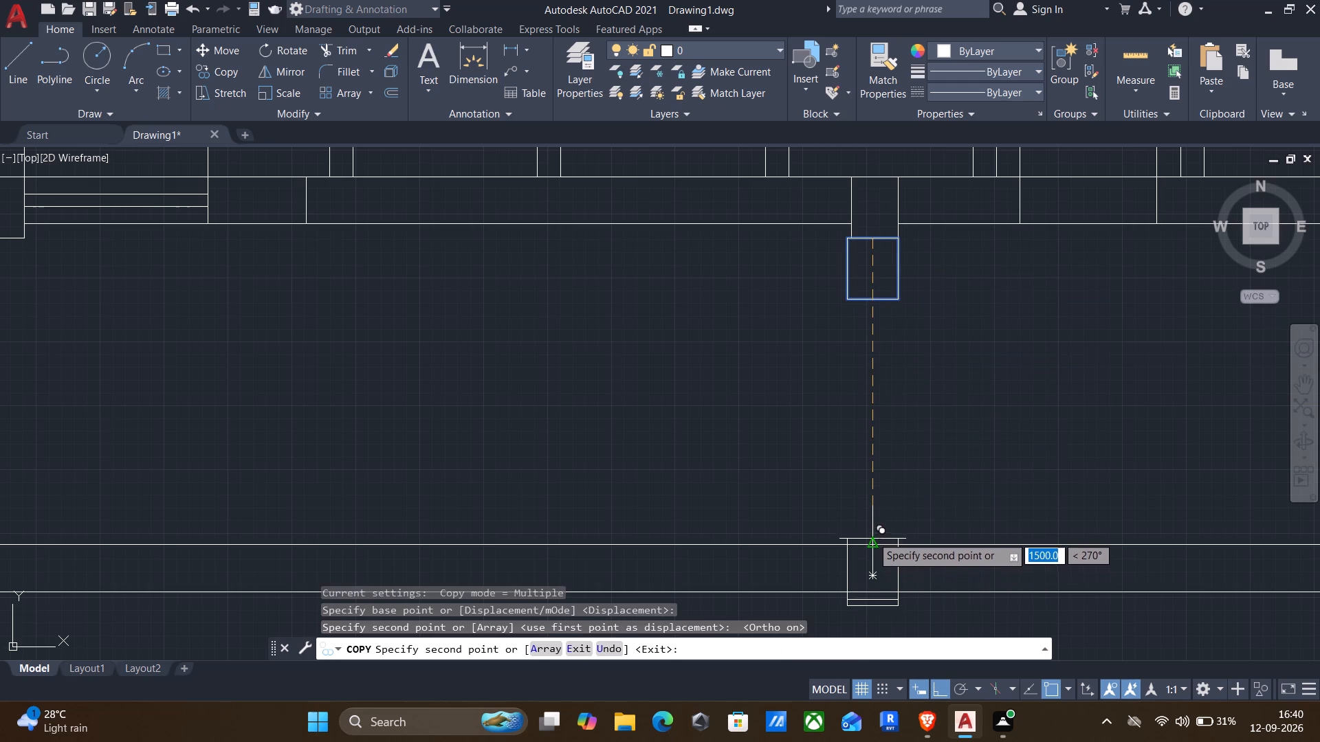
key("Escape")
Copy the outer south wall's middle column by its top-edge midpoint to just beneath the west partition column on the inner south wall.
left_click_drag(830, 485, 839, 506)
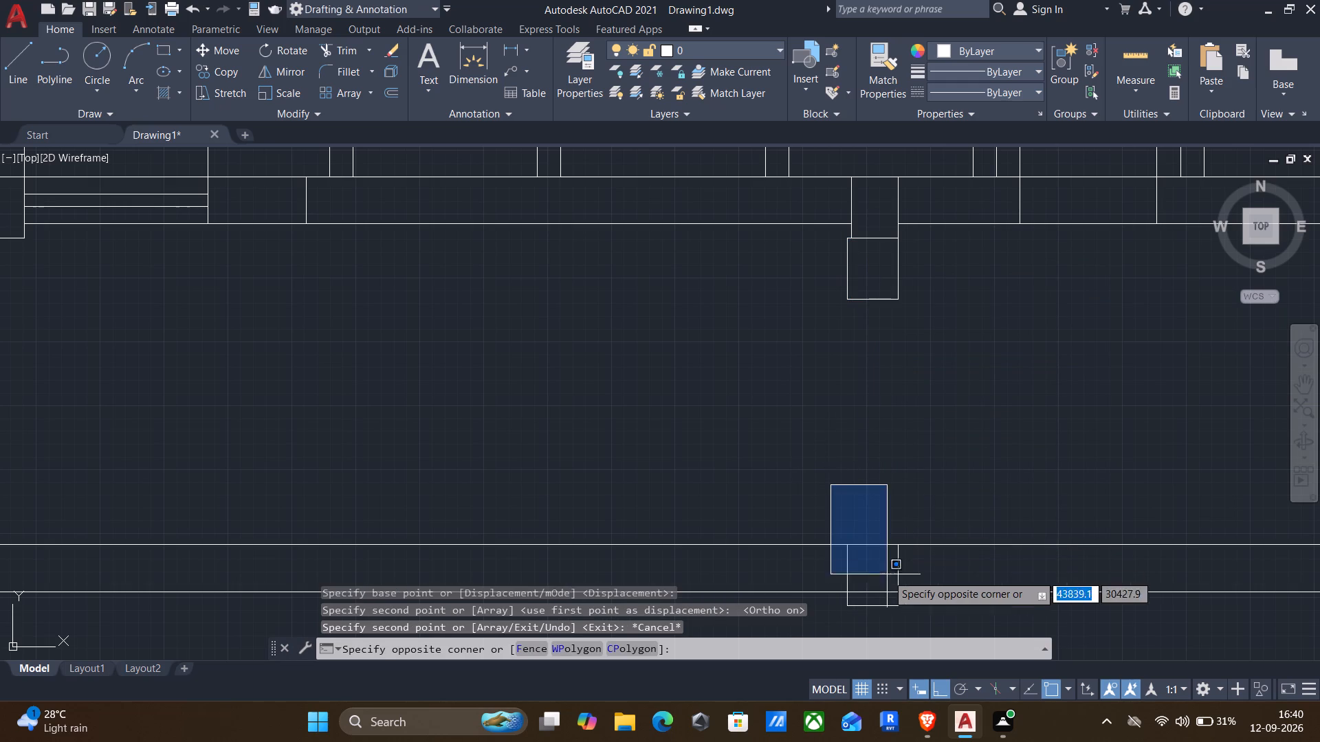
left_click(913, 617)
type("cp")
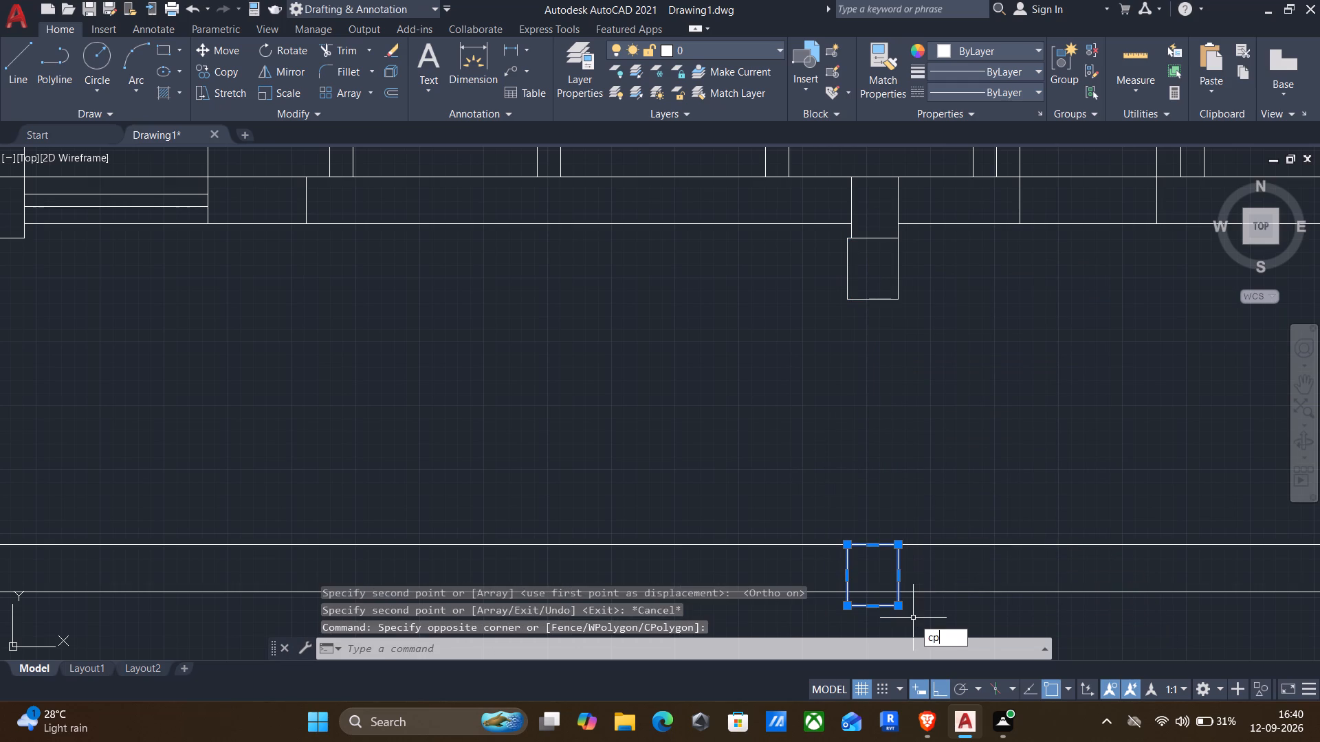
key("Return")
left_click(872, 541)
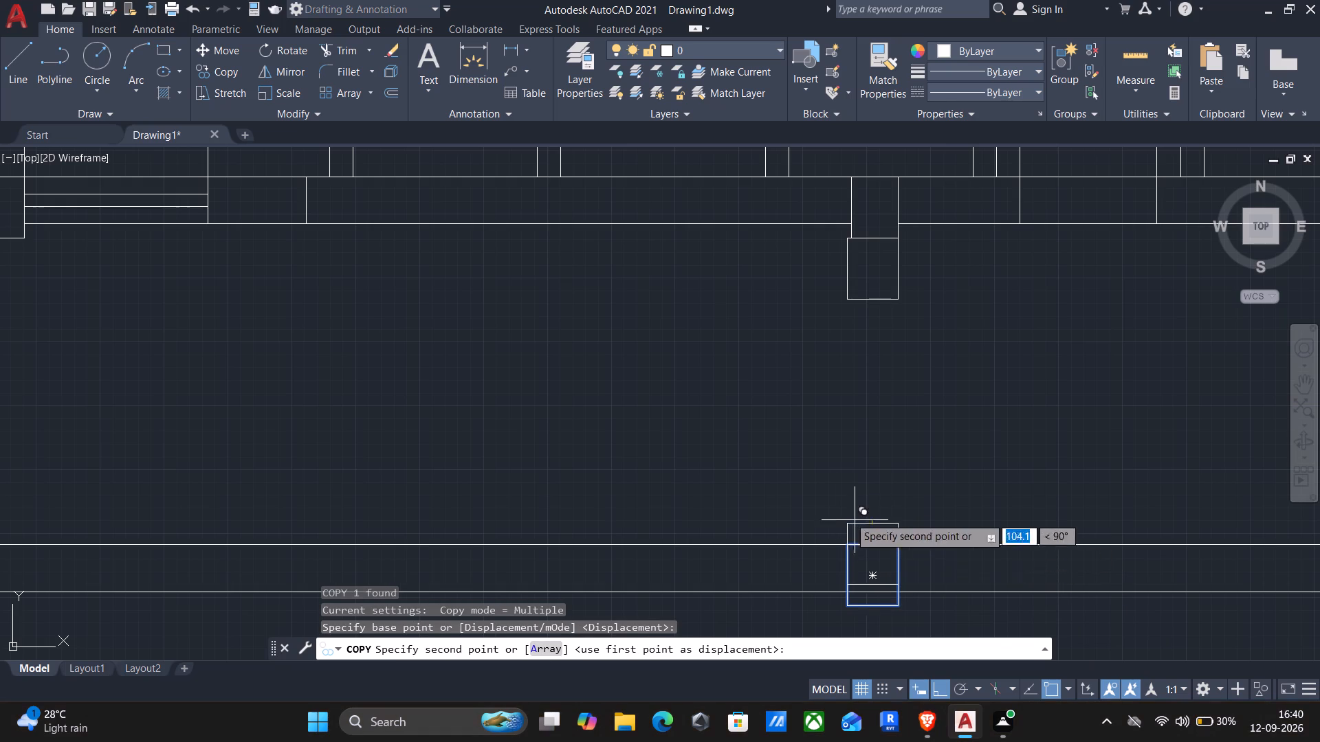
key("F8")
scroll(485, 376, "down", 1)
middle_click_drag(483, 387, 489, 403)
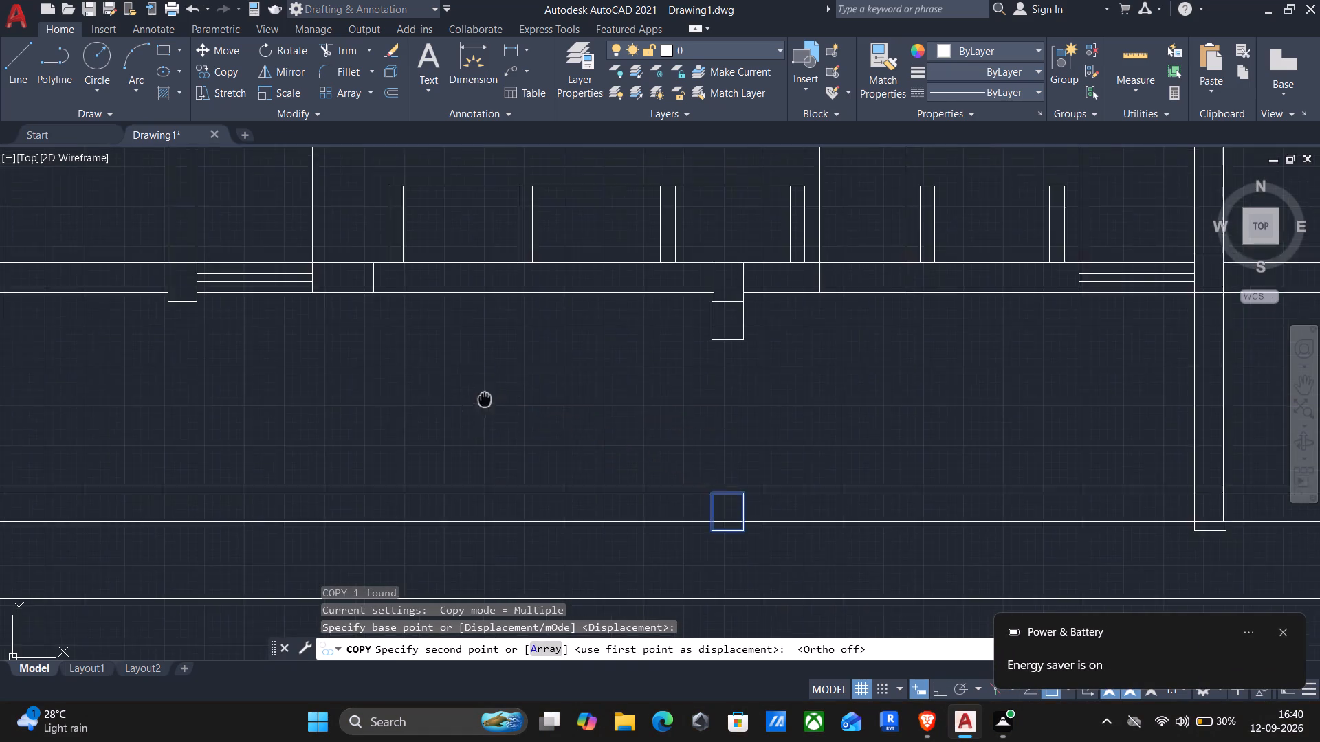
middle_click_drag(489, 403, 1013, 440)
scroll(701, 363, "up", 2)
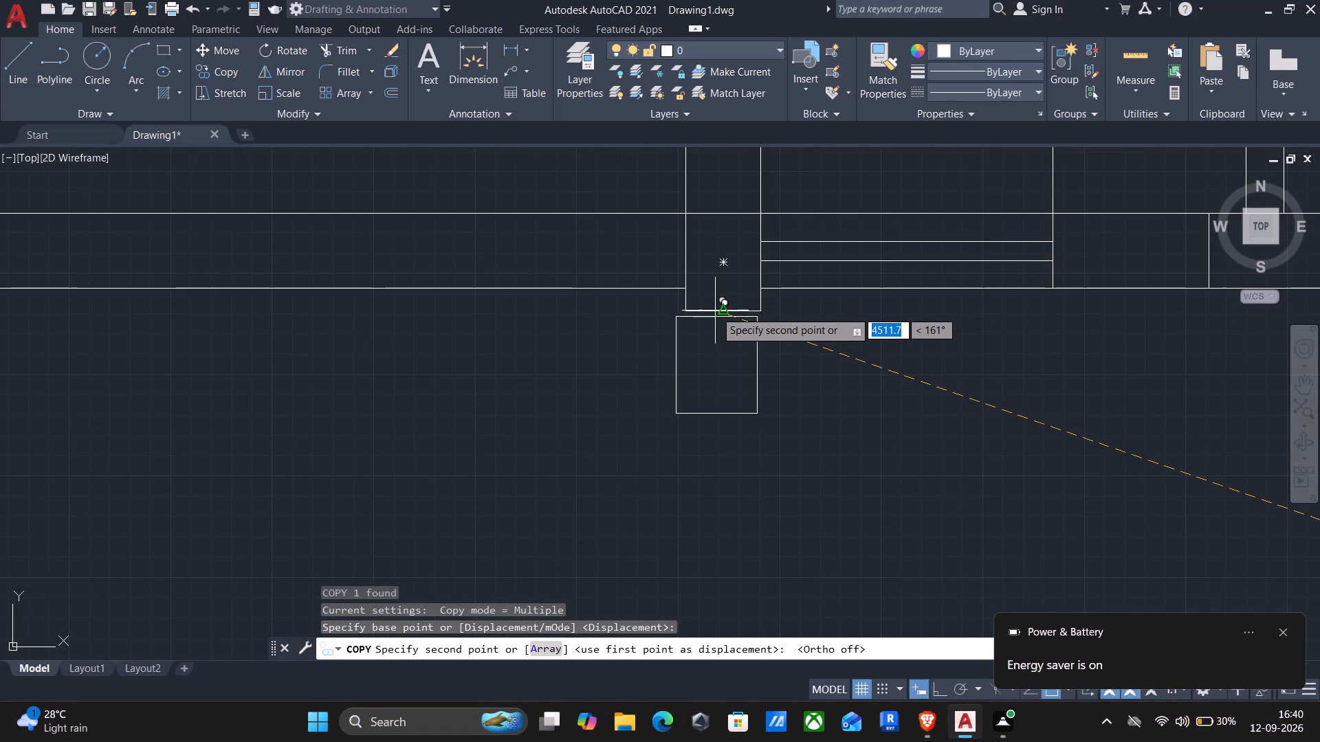
scroll(723, 316, "up", 2)
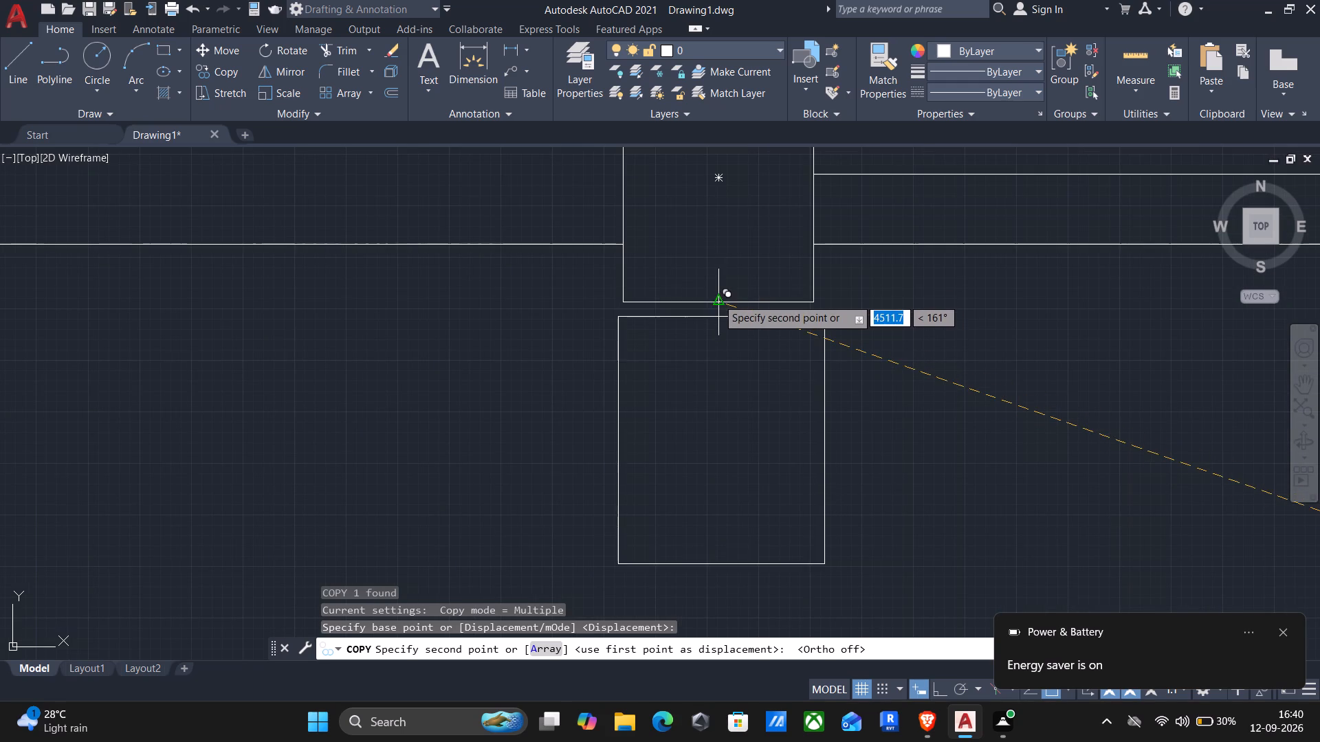
left_click(716, 300)
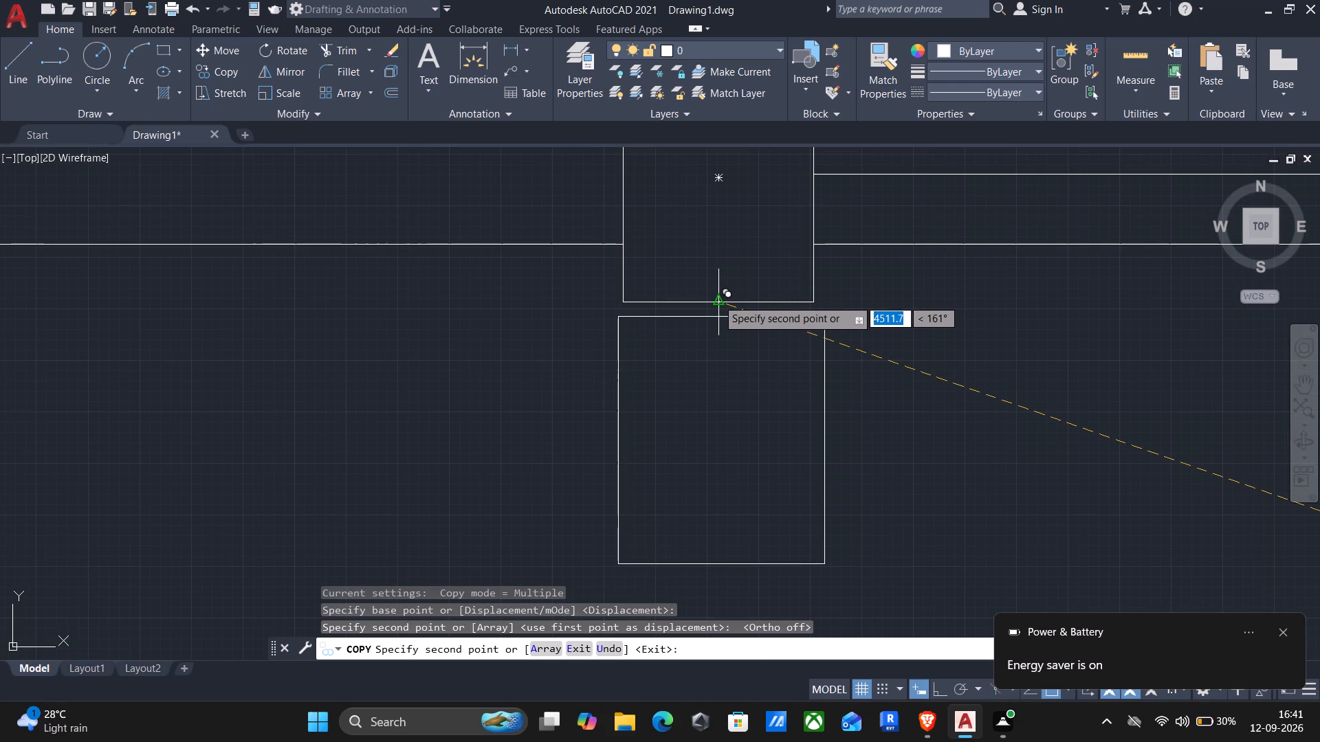
key("Escape")
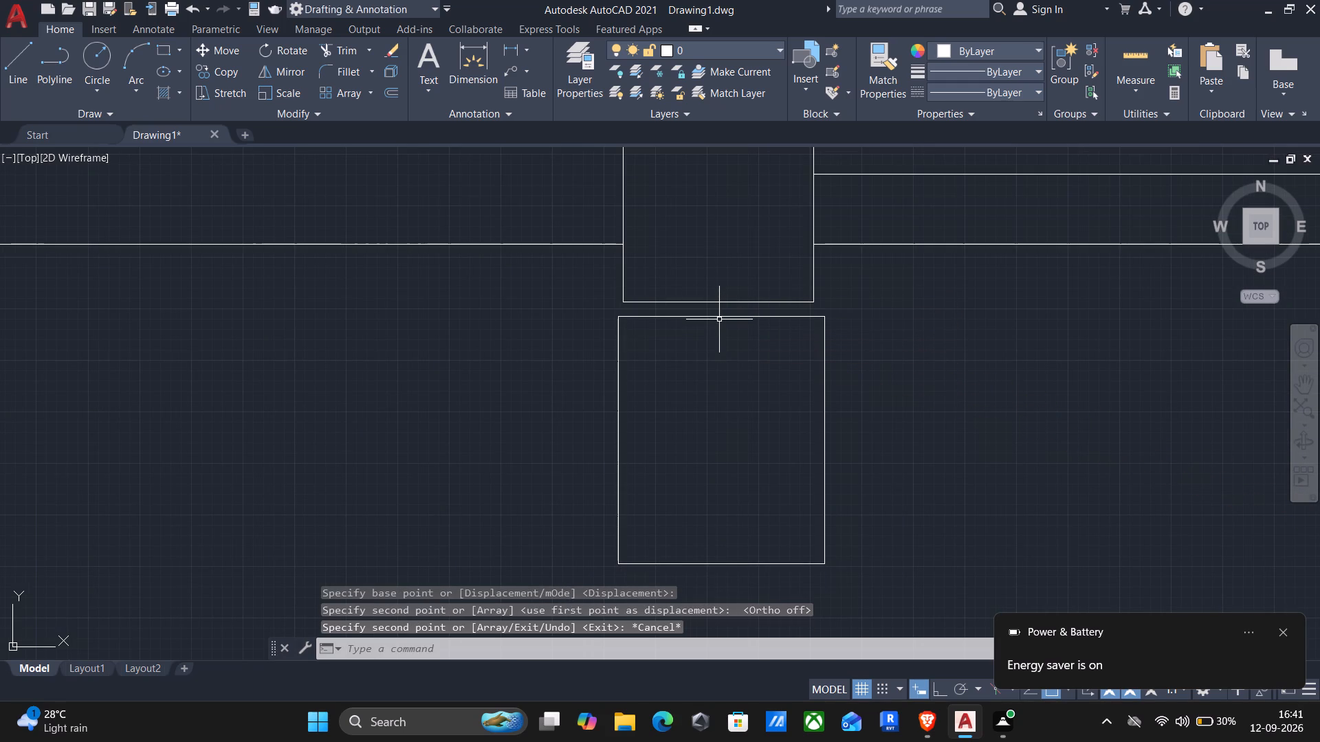
Move the new helper column straight up by its top-edge midpoint to meet the west partition column's bottom edge.
left_click(718, 319)
key("m")
key("Return")
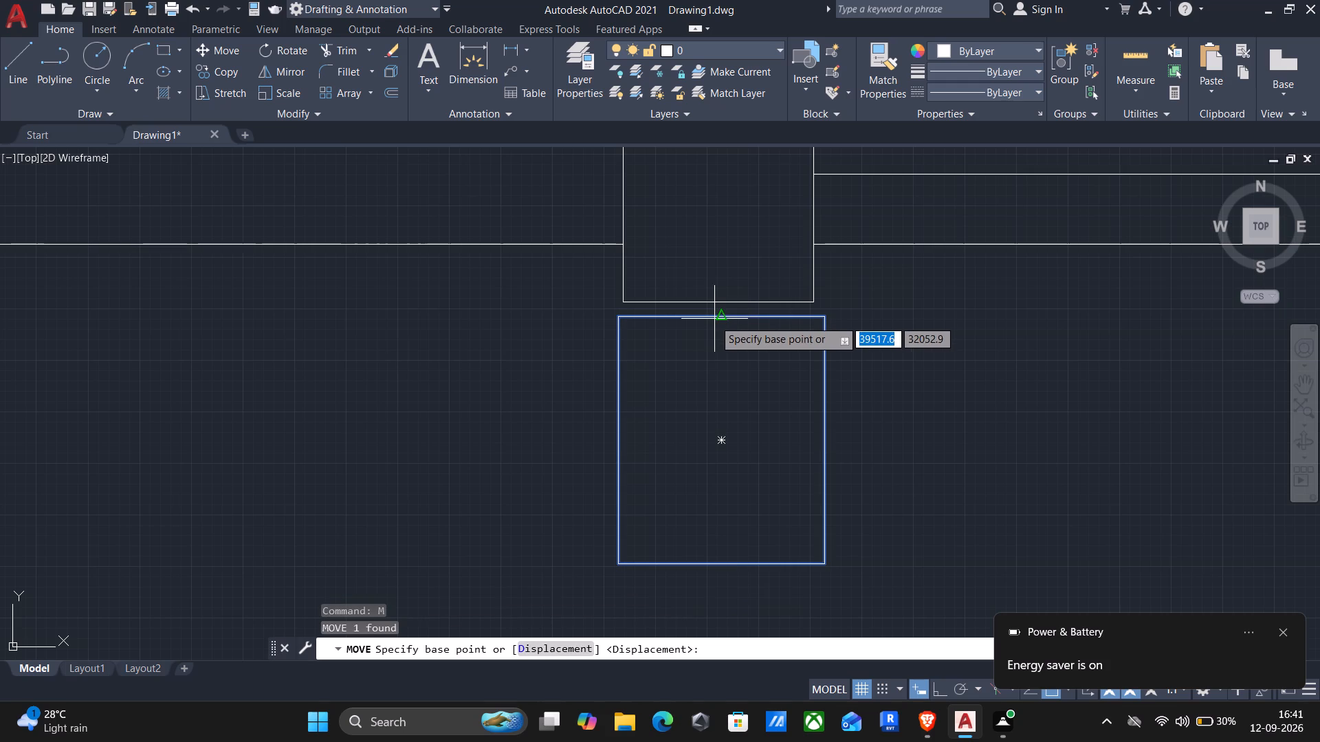
left_click(721, 321)
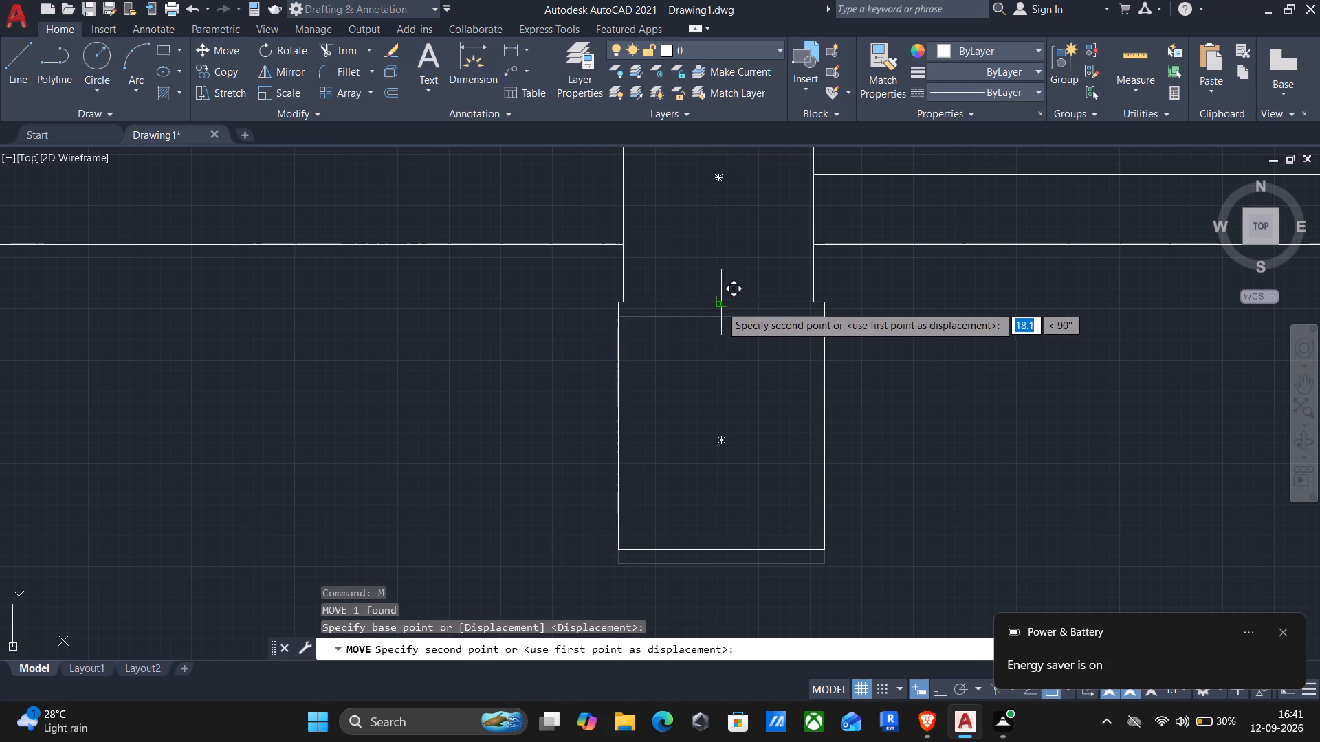
left_click(720, 306)
Copy the helper column straight down from its top-edge midpoint onto the outer south wall's inner line, in line with the west partition.
left_click(619, 418)
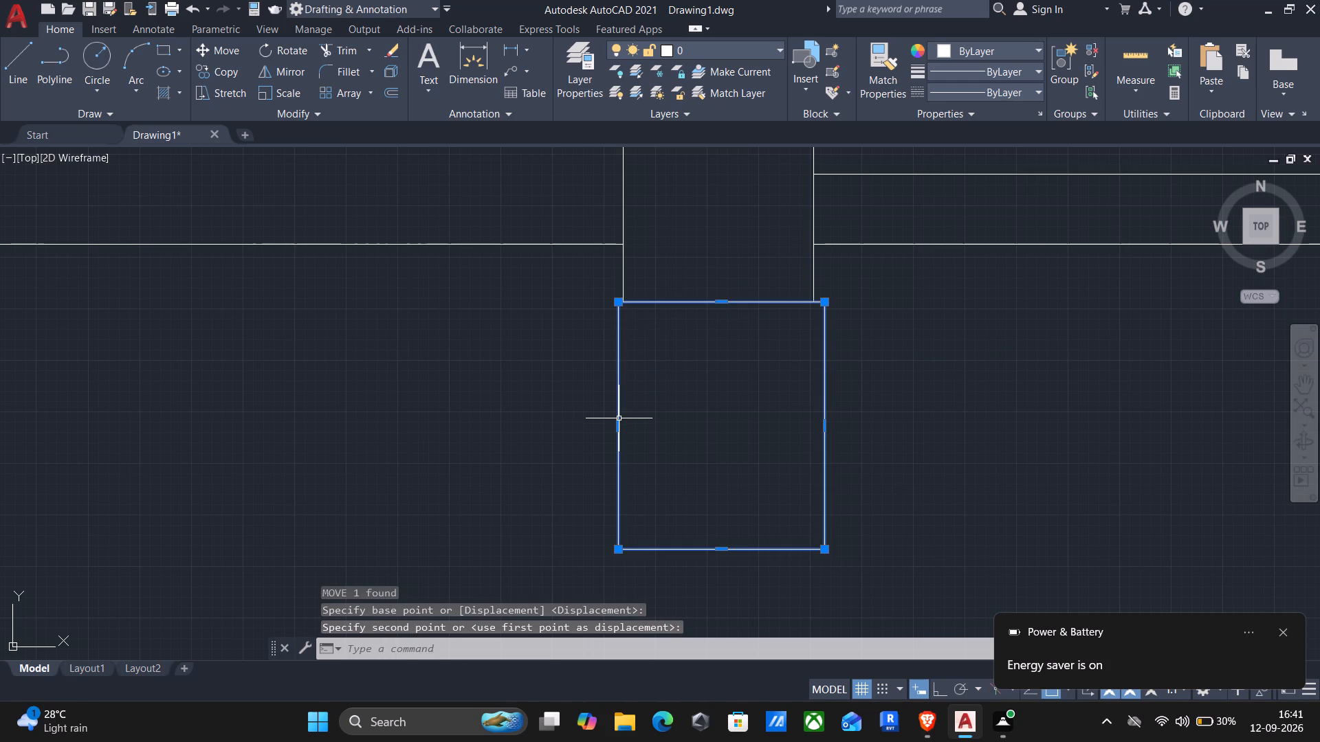
type("cp")
key("Return")
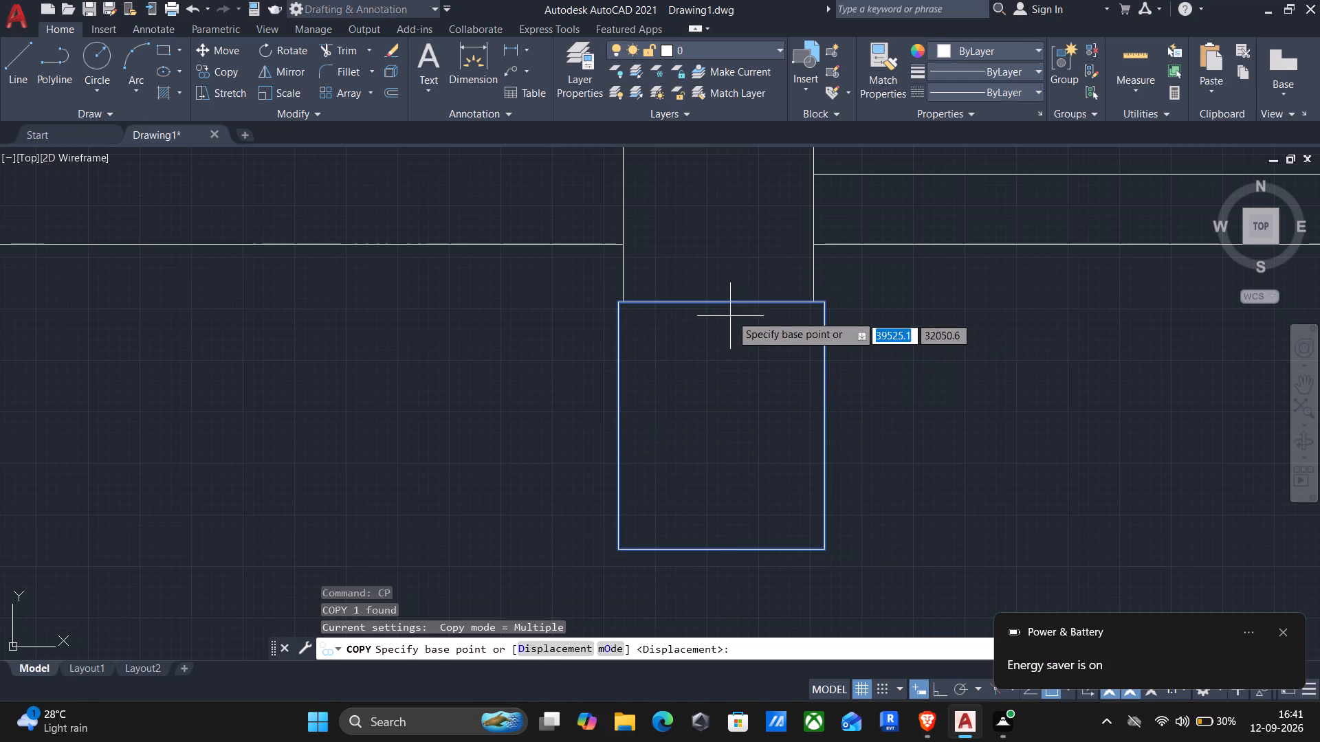
left_click(715, 303)
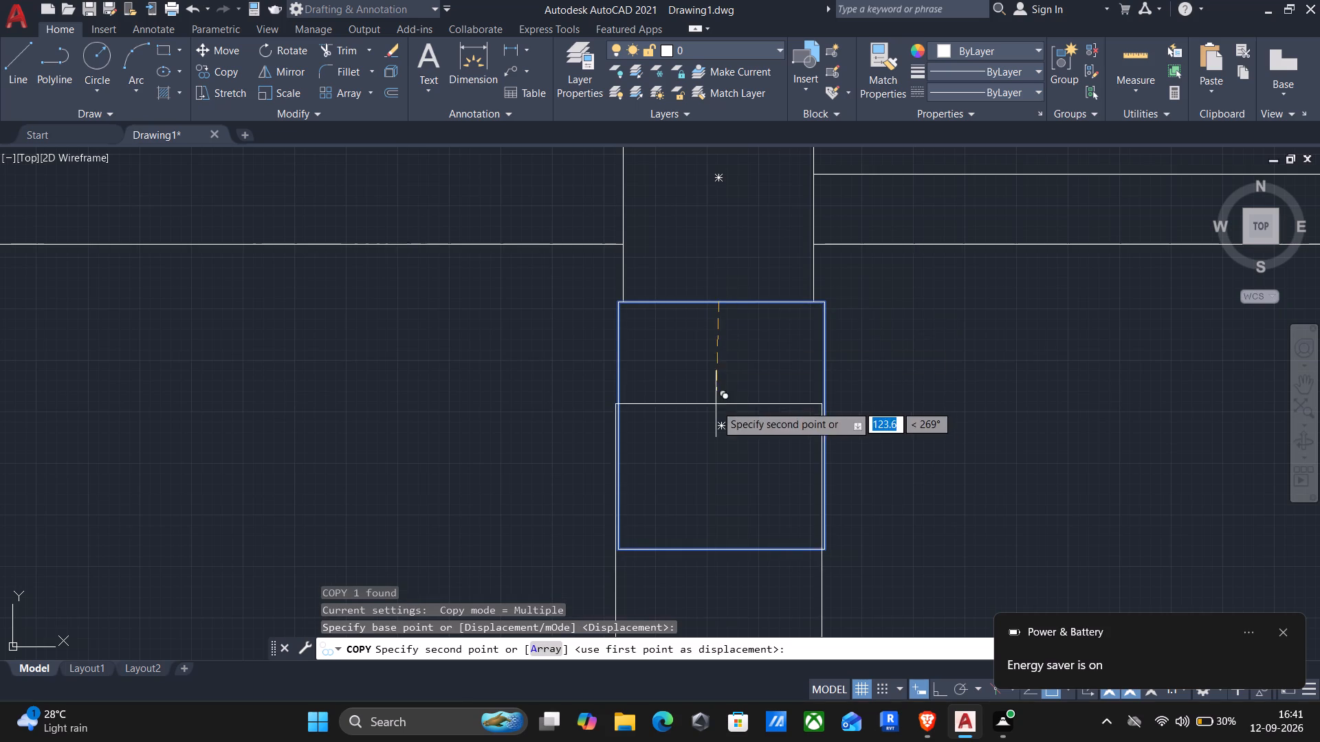
middle_click_drag(718, 429, 811, 235)
scroll(811, 241, "down", 2)
middle_click_drag(829, 391, 852, 191)
middle_click_drag(845, 345, 843, 348)
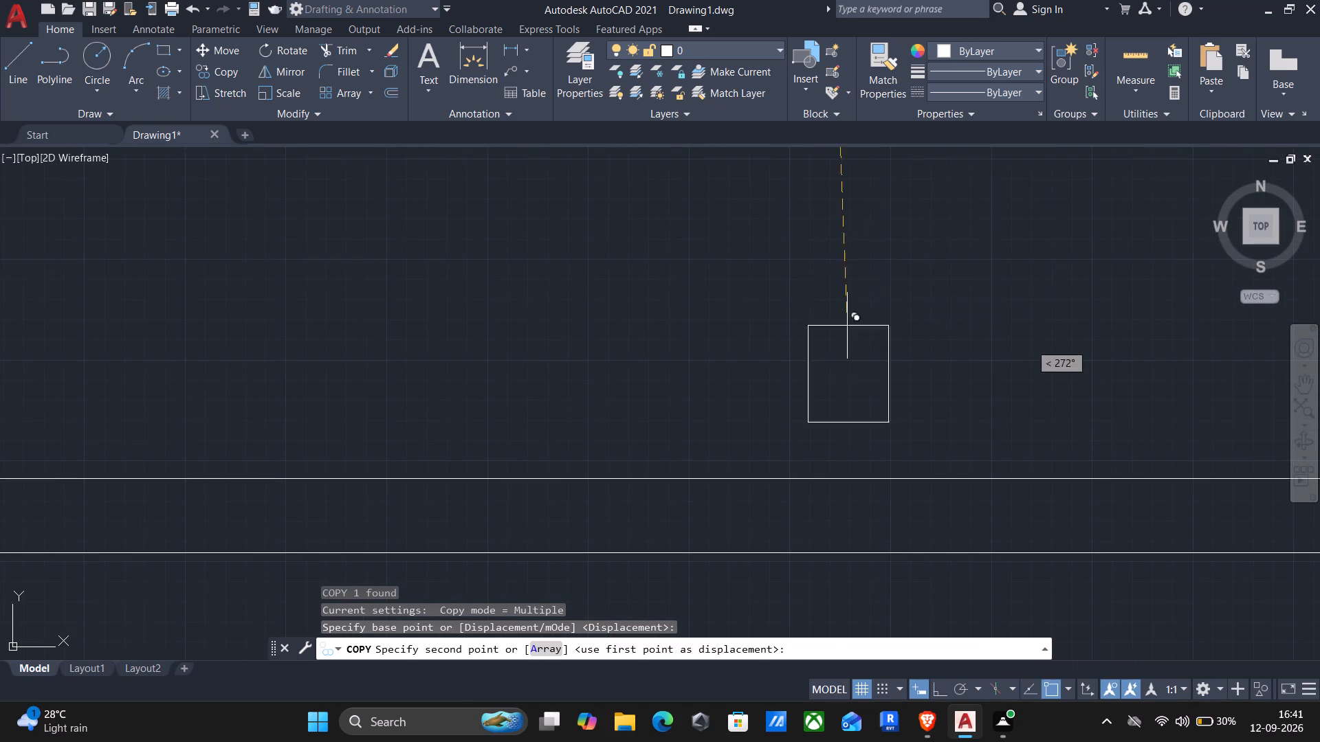
middle_click_drag(843, 348, 850, 269)
key("F8")
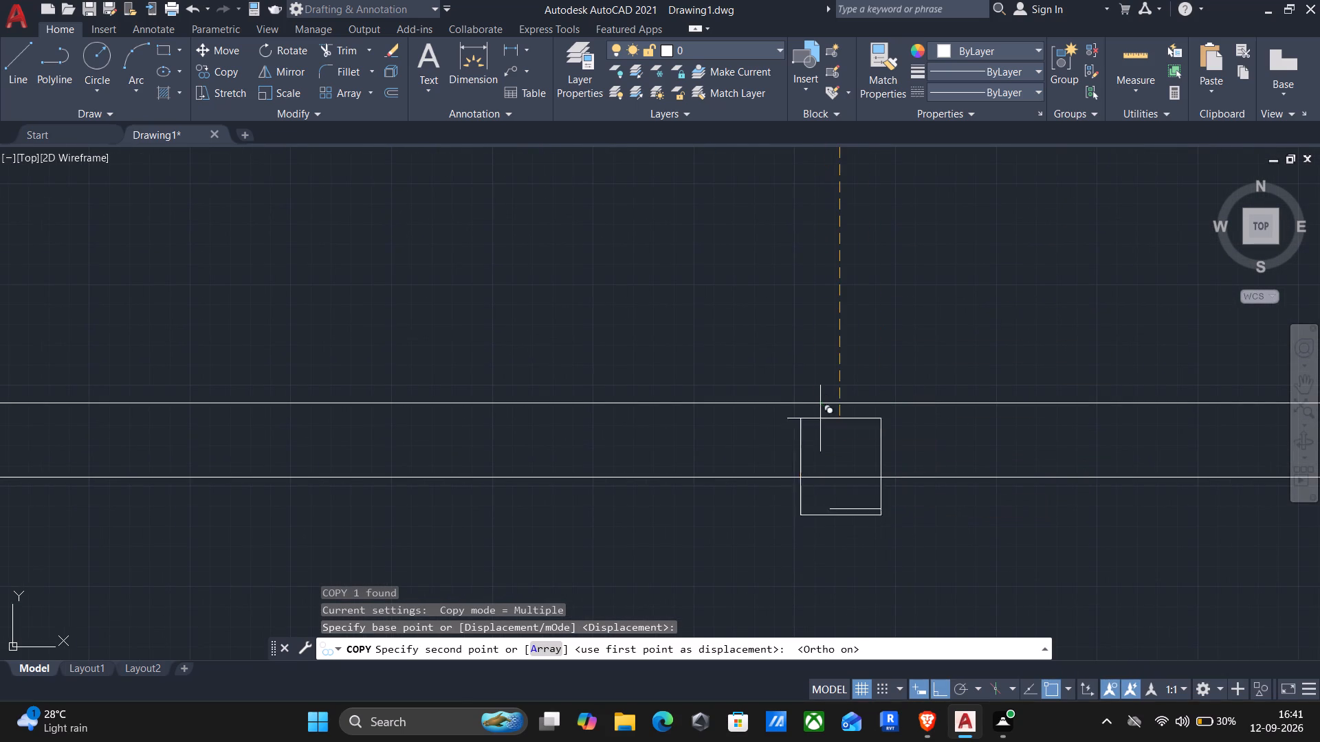
left_click(840, 403)
scroll(837, 408, "down", 2)
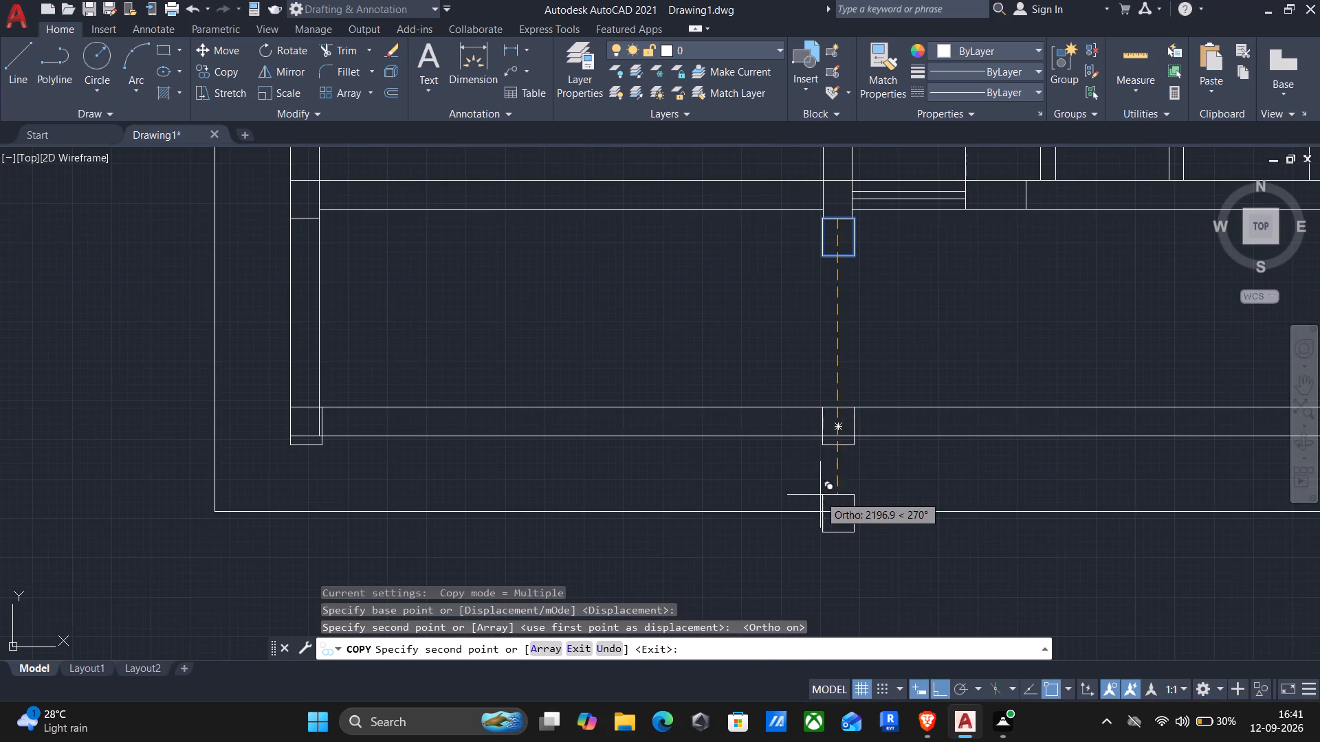
middle_click_drag(806, 502, 781, 504)
key("Escape")
Trim the wall lines running through the outer south wall's south-west corner column and west partition column.
key("t")
key("r")
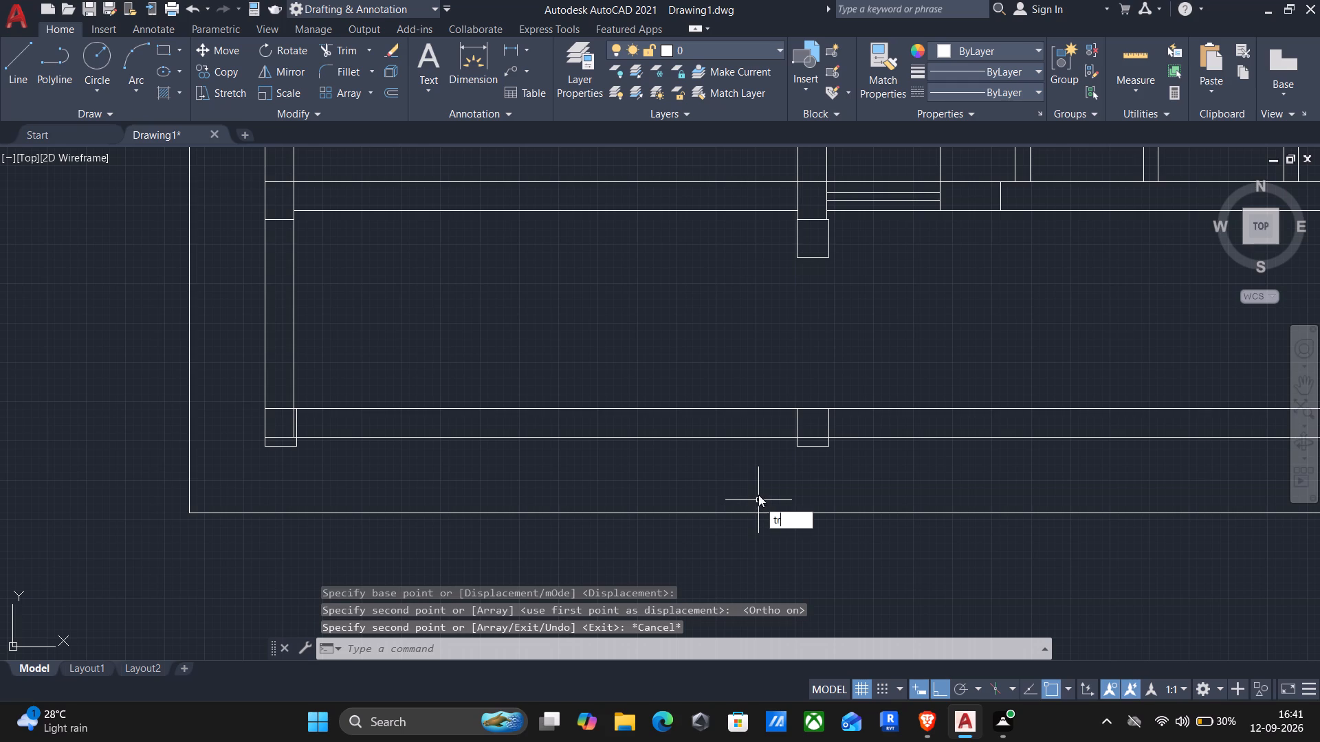
key("Return")
scroll(221, 416, "up", 2)
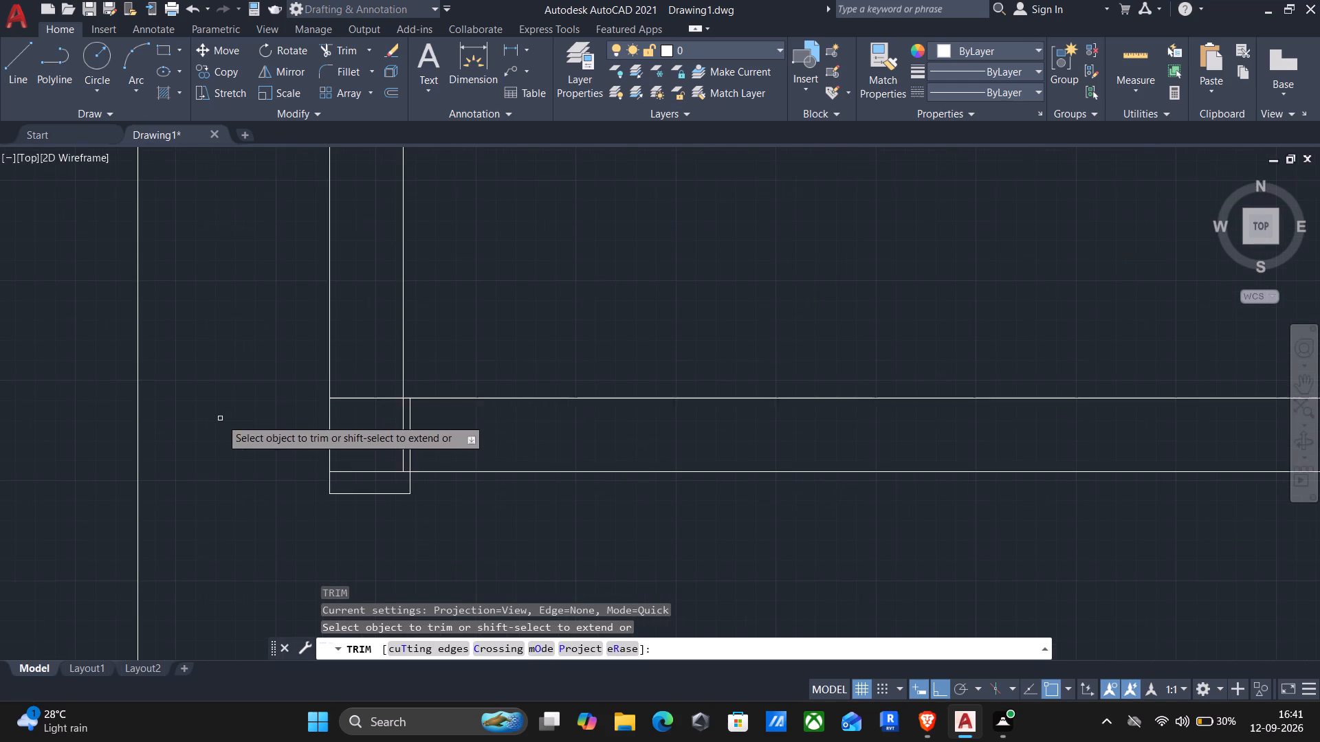
scroll(404, 434, "up", 3)
left_click_drag(408, 429, 331, 449)
scroll(330, 448, "down", 3)
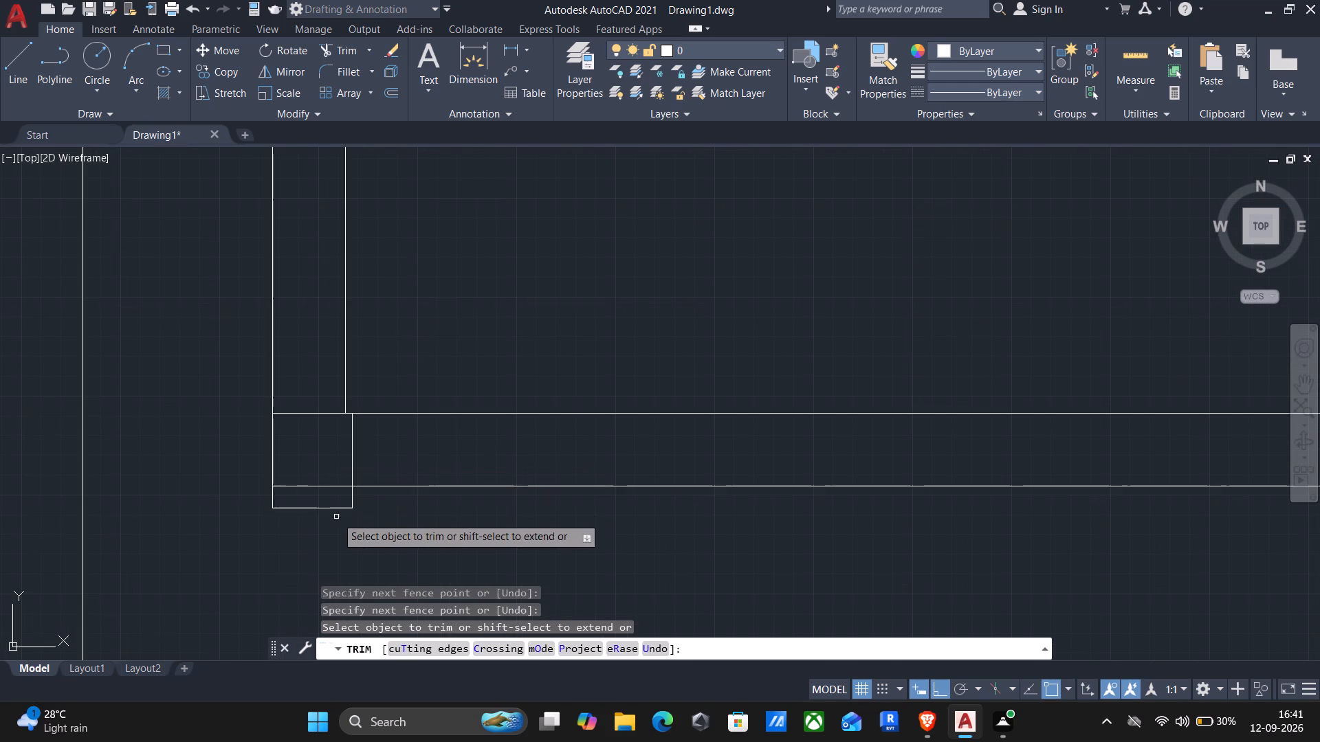
left_click_drag(328, 497, 323, 465)
scroll(323, 465, "down", 2)
scroll(828, 466, "up", 2)
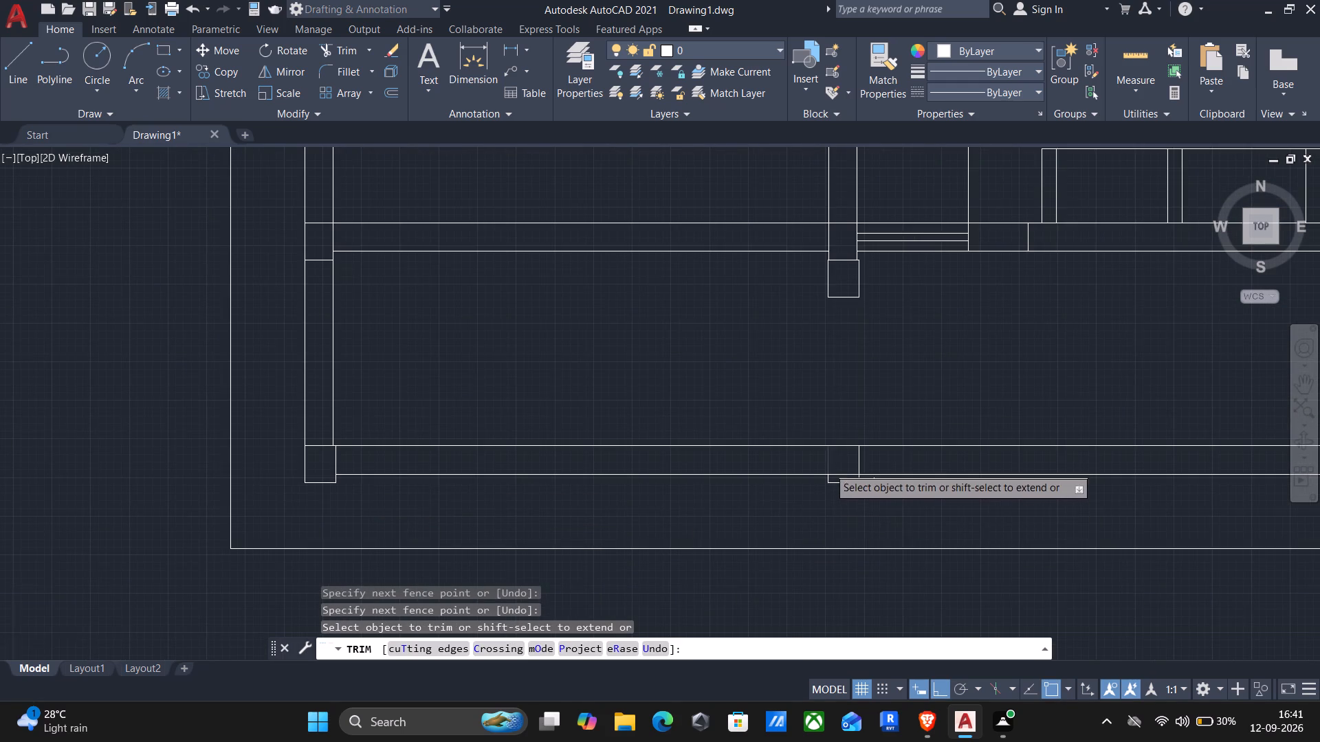
left_click_drag(851, 499, 846, 472)
scroll(846, 469, "down", 2)
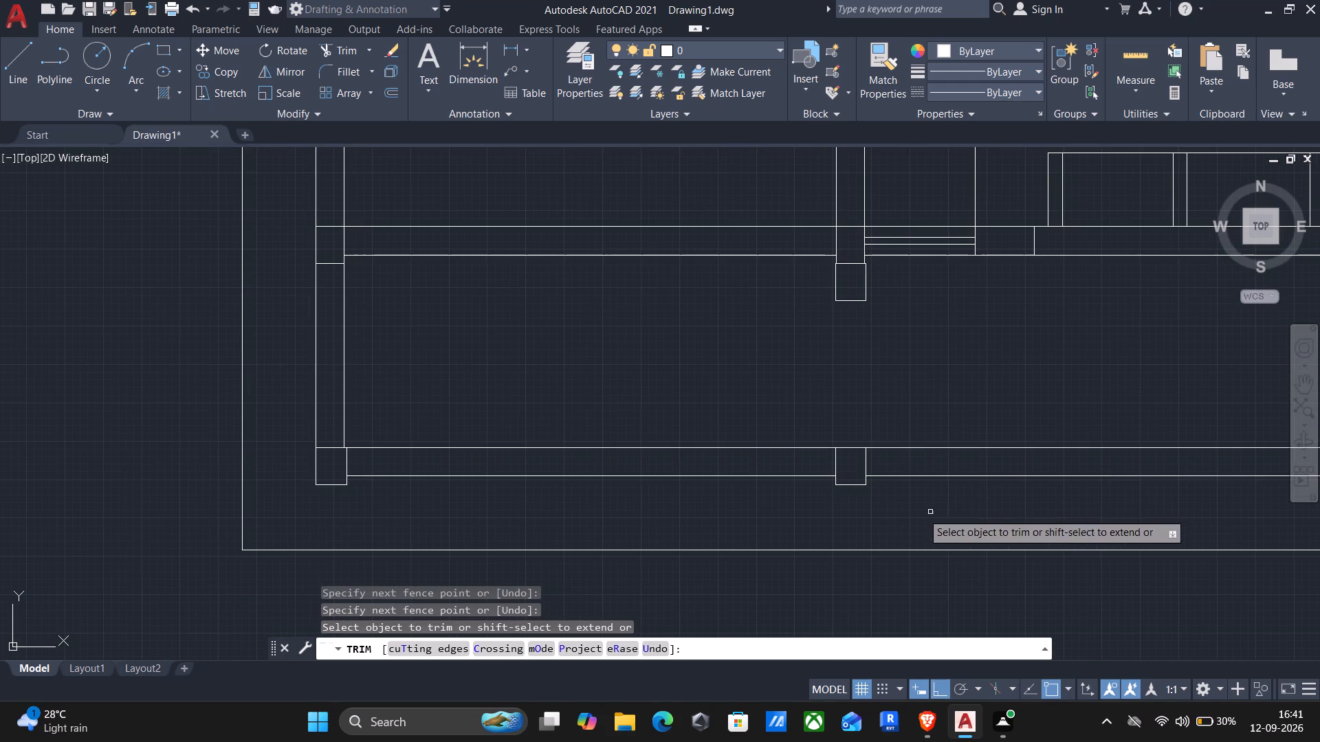
Trim away the helper column beneath the inner south wall's west partition column.
middle_click_drag(589, 558, 548, 564)
scroll(816, 286, "up", 2)
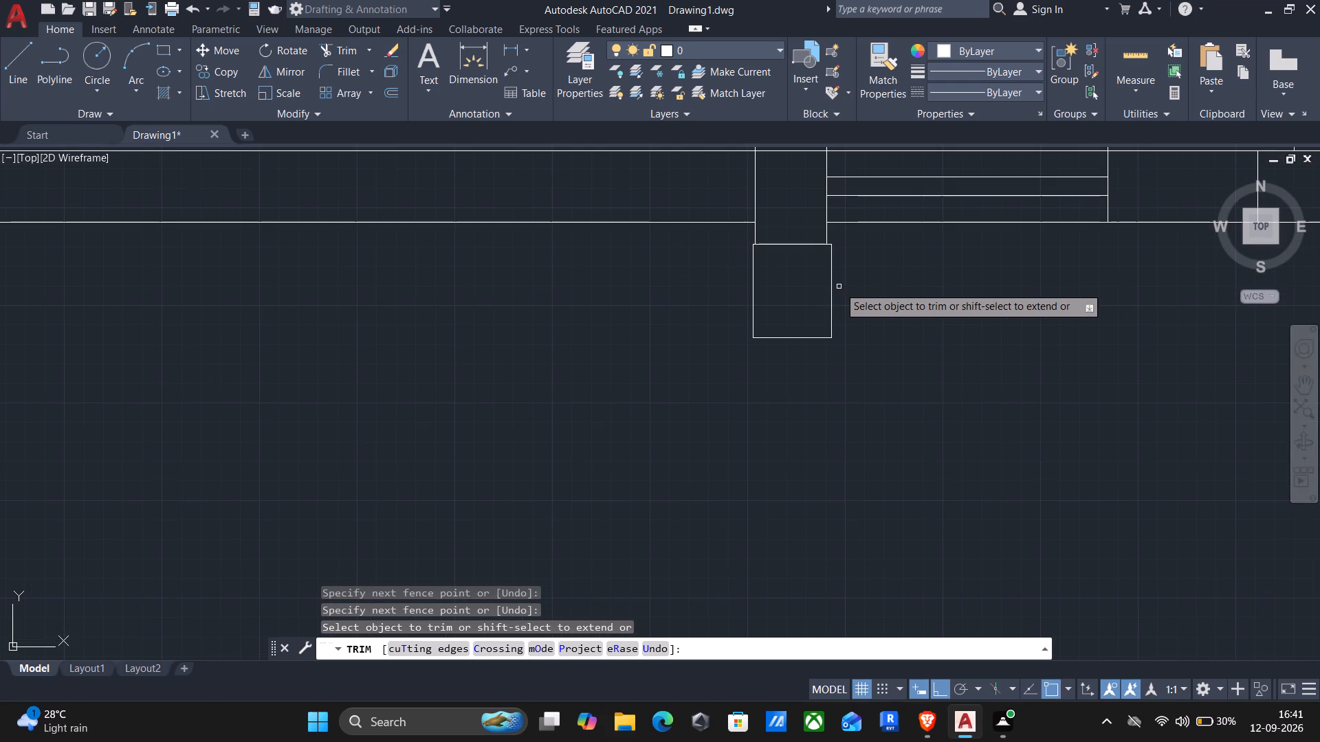
left_click_drag(862, 297, 789, 401)
scroll(791, 396, "down", 3)
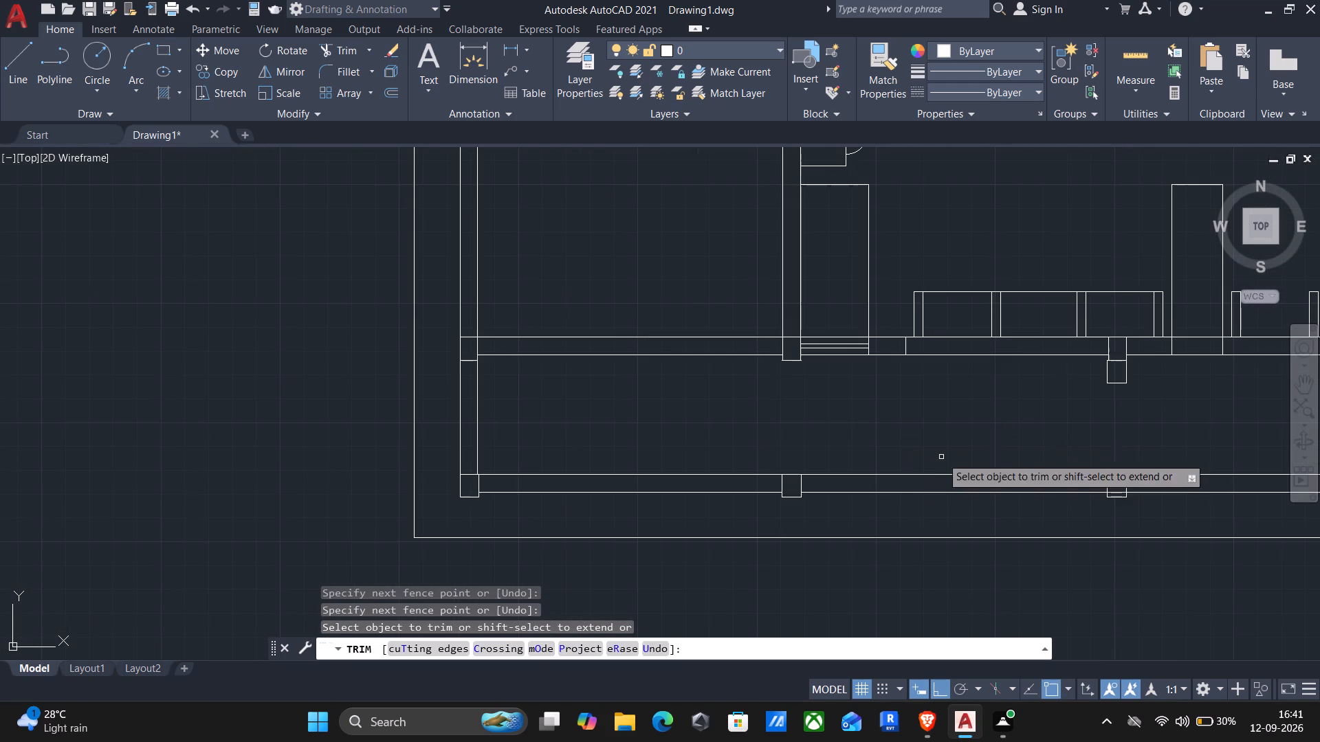
Trim the outer south wall's line inside its middle column and remove the helper column beneath the inner wall's middle column.
scroll(1184, 497, "up", 2)
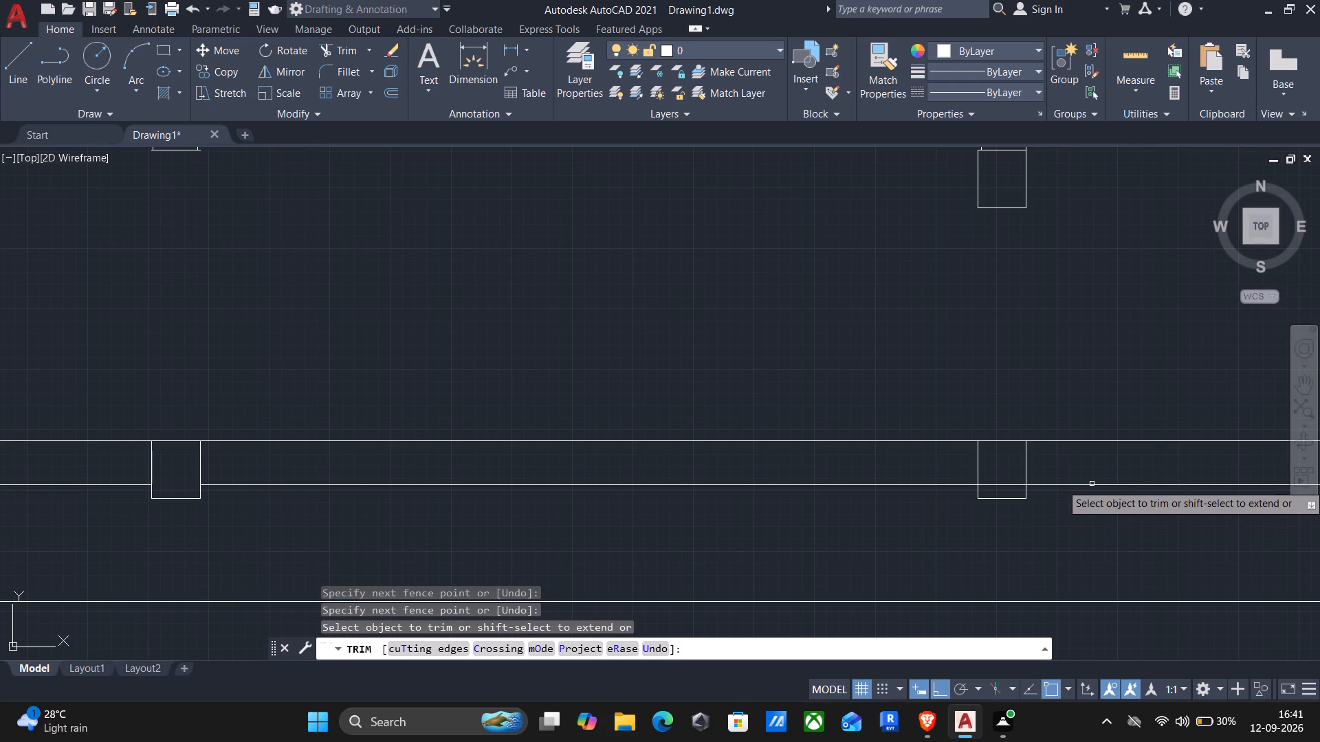
left_click(1004, 491)
left_click(1003, 477)
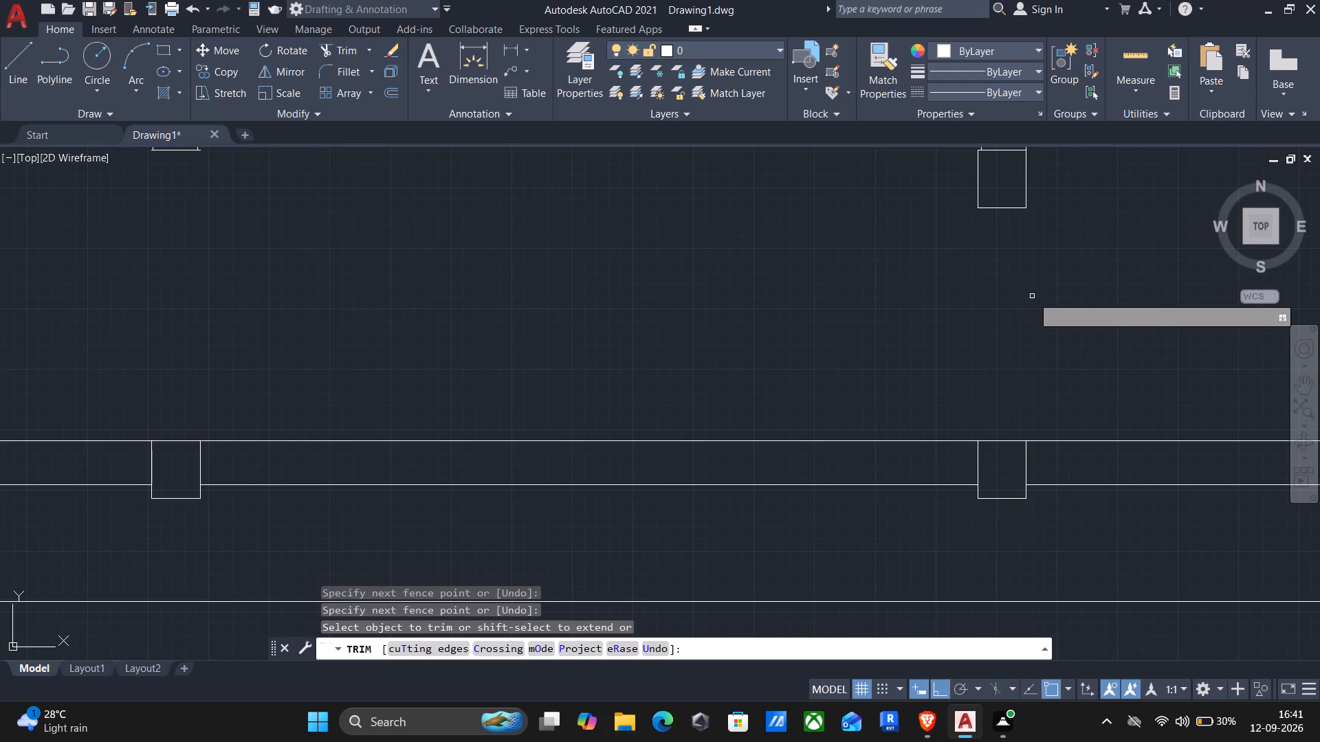
left_click_drag(1057, 198, 1028, 219)
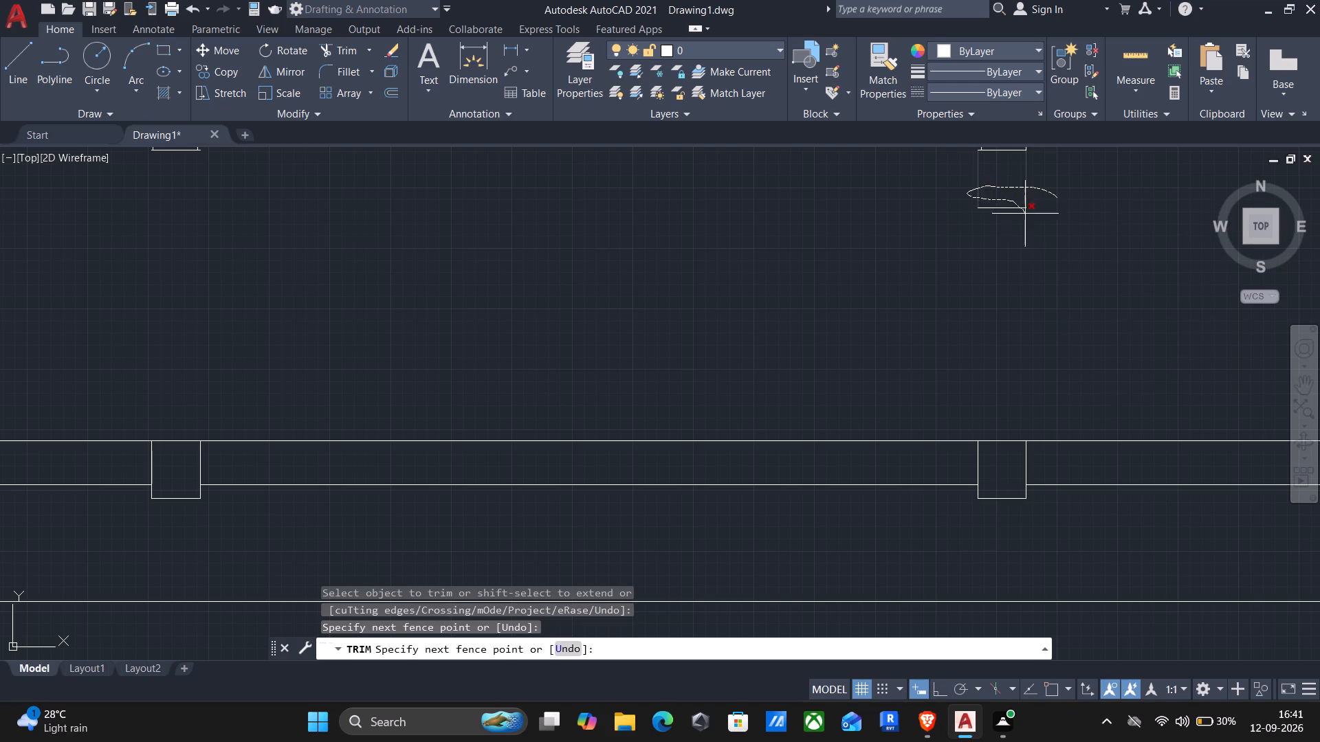
left_click_drag(1028, 219, 1034, 238)
Trim the leftover line stub at the lower-left corner of the inner south wall's middle column.
scroll(1036, 259, "down", 2)
middle_click_drag(1108, 436, 896, 504)
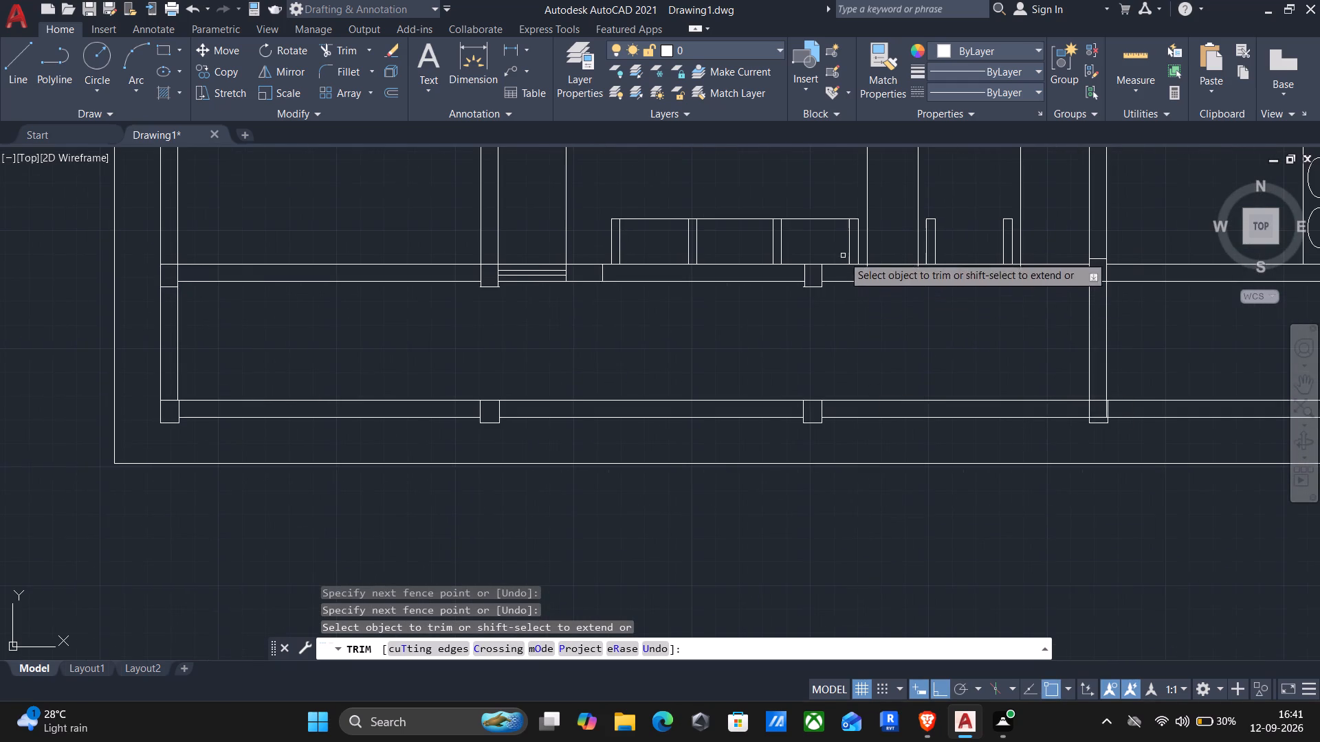
scroll(798, 286, "up", 3)
scroll(934, 237, "up", 3)
left_click_drag(882, 326, 885, 369)
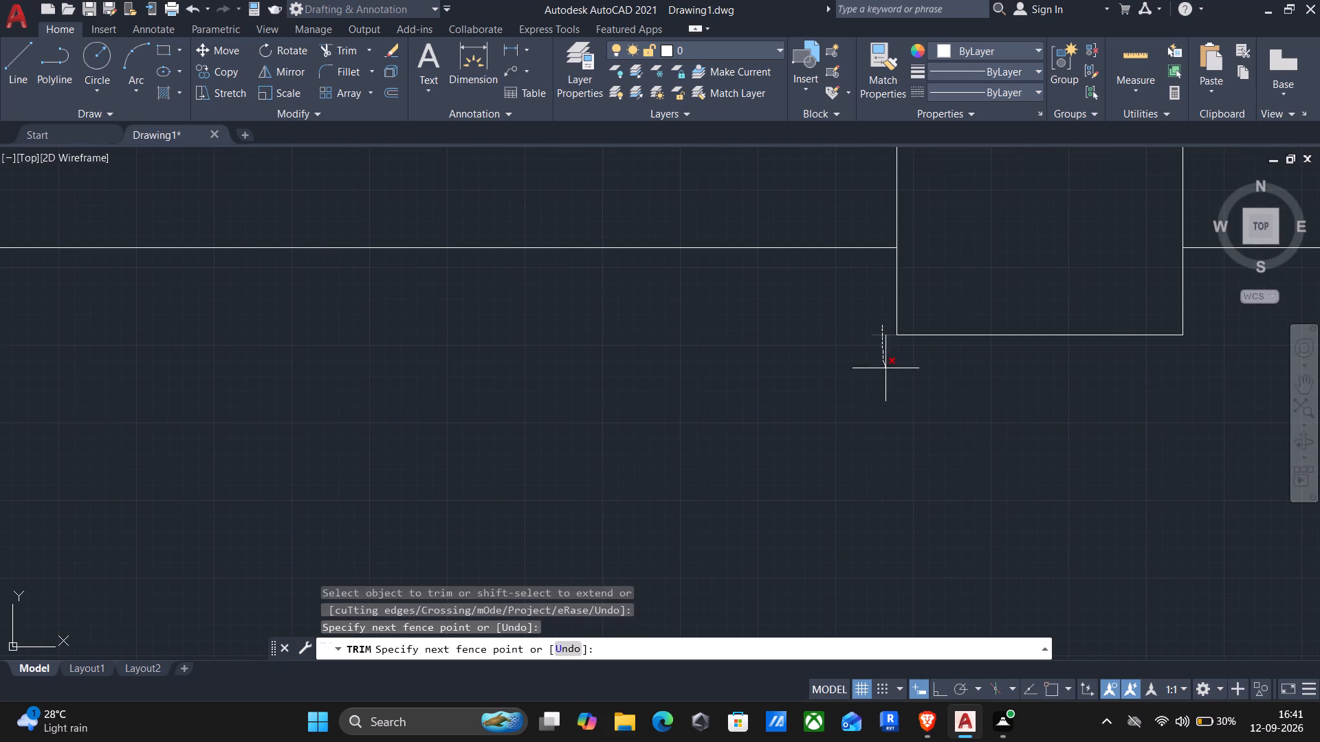
left_click_drag(885, 369, 887, 374)
scroll(887, 374, "down", 5)
Trim the leftover line stubs at both bottom corners of the inner south wall's west partition column.
scroll(451, 449, "up", 1)
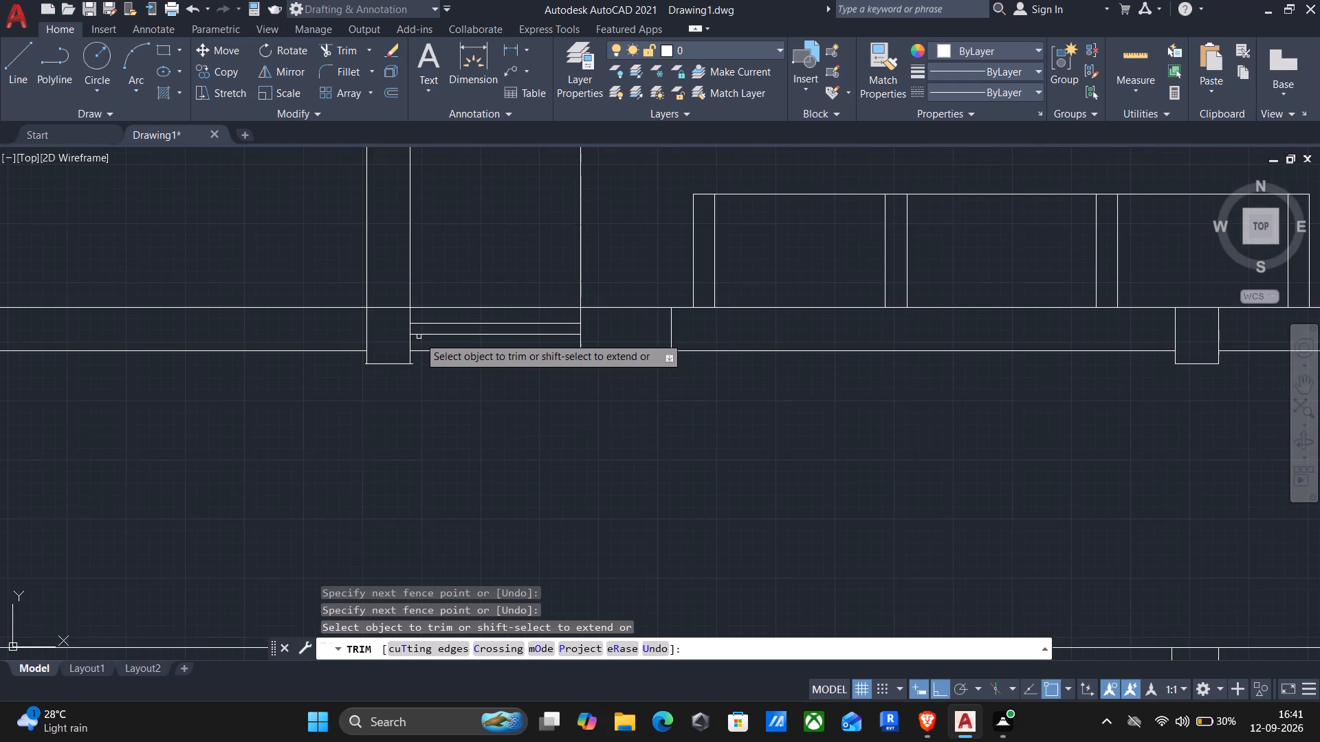
scroll(419, 336, "up", 3)
scroll(383, 459, "up", 3)
left_click_drag(368, 443, 393, 388)
scroll(395, 380, "down", 3)
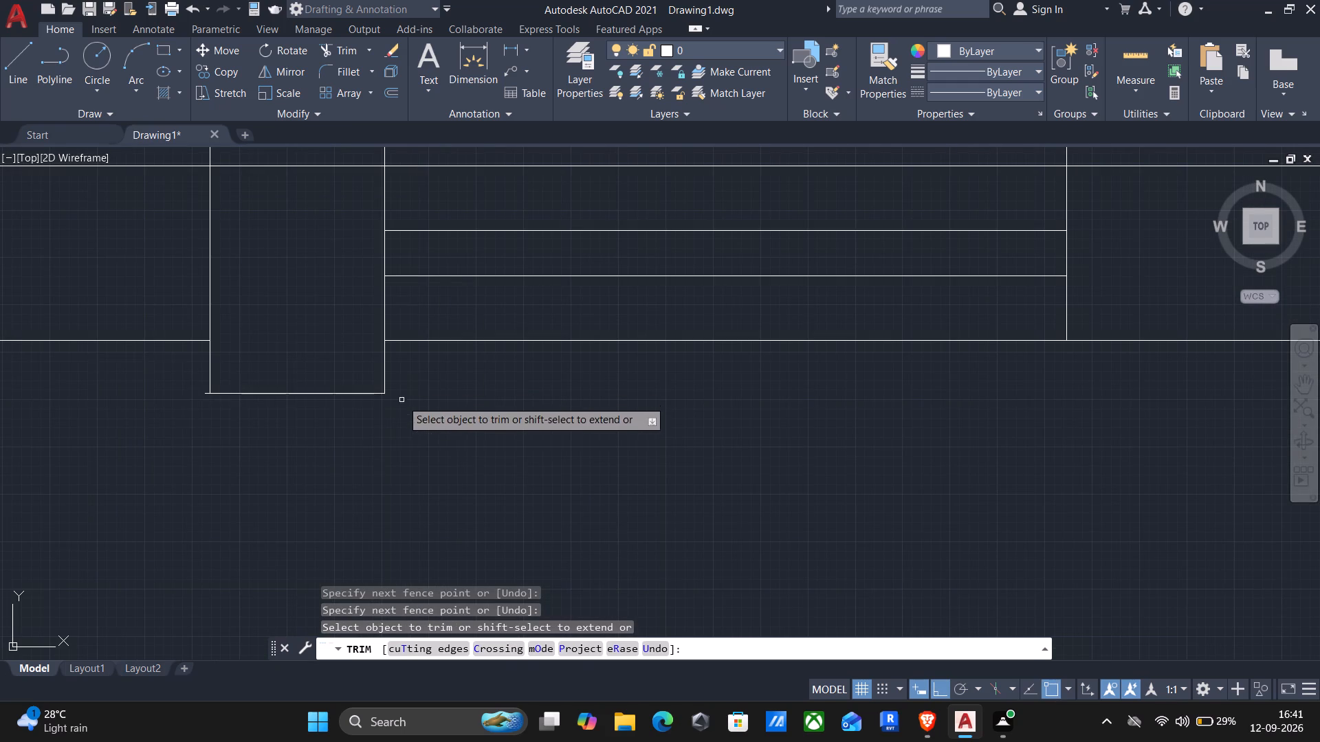
scroll(151, 383, "up", 3)
scroll(342, 366, "up", 2)
left_click_drag(388, 434, 397, 464)
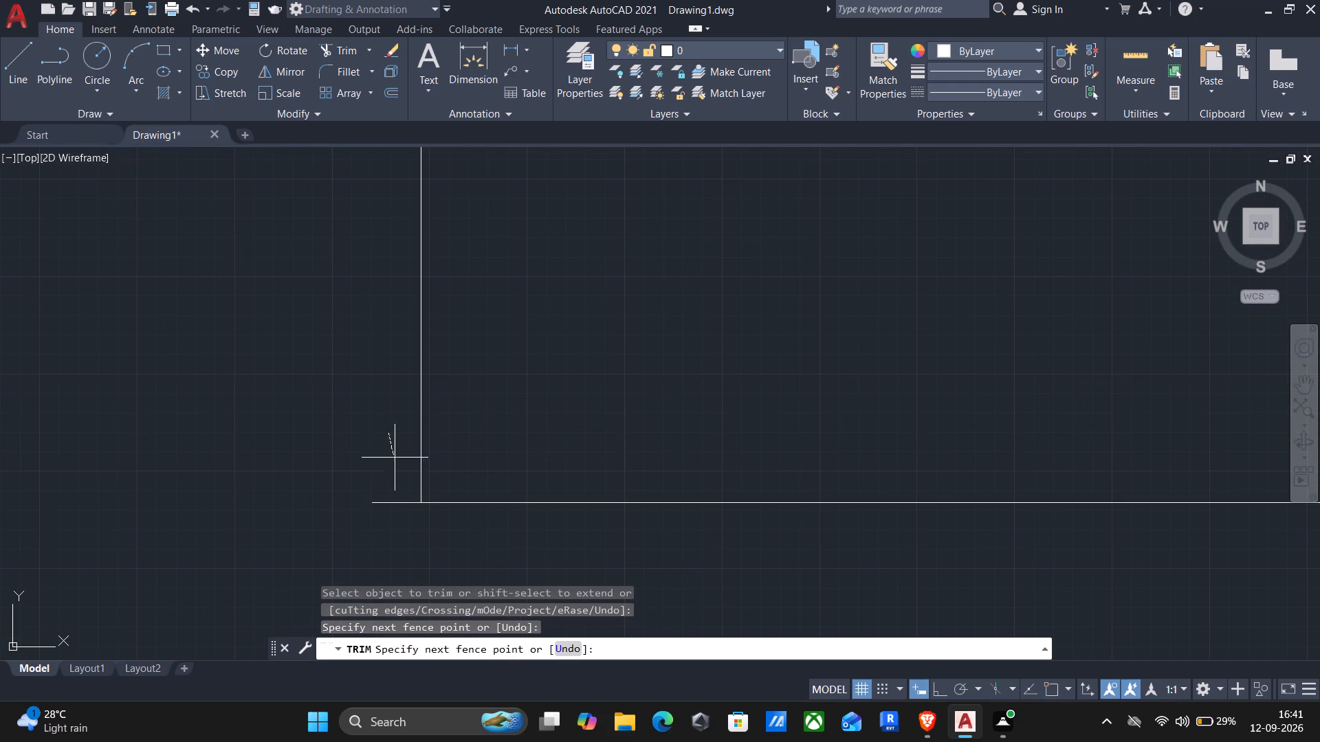
left_click_drag(397, 464, 405, 532)
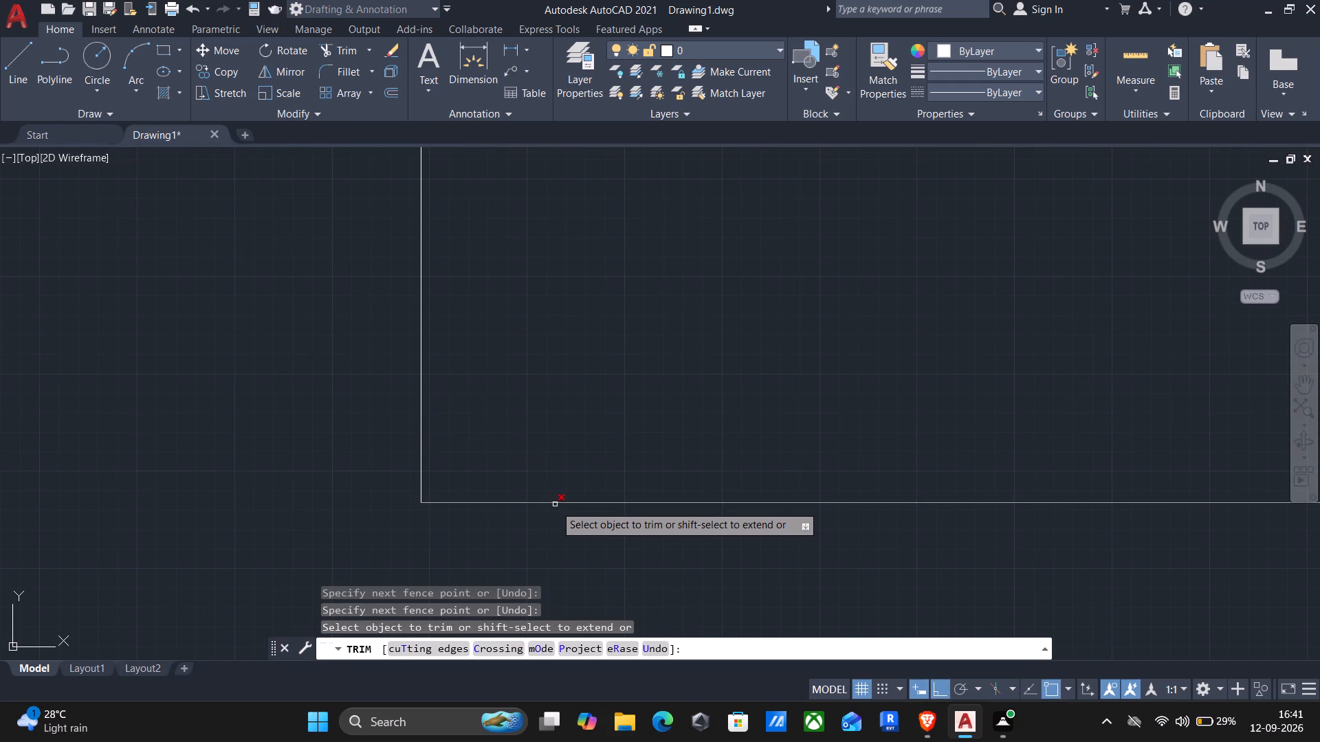
Trim the partition line running inside the outer south wall's east partition column.
scroll(553, 506, "down", 5)
scroll(638, 530, "down", 3)
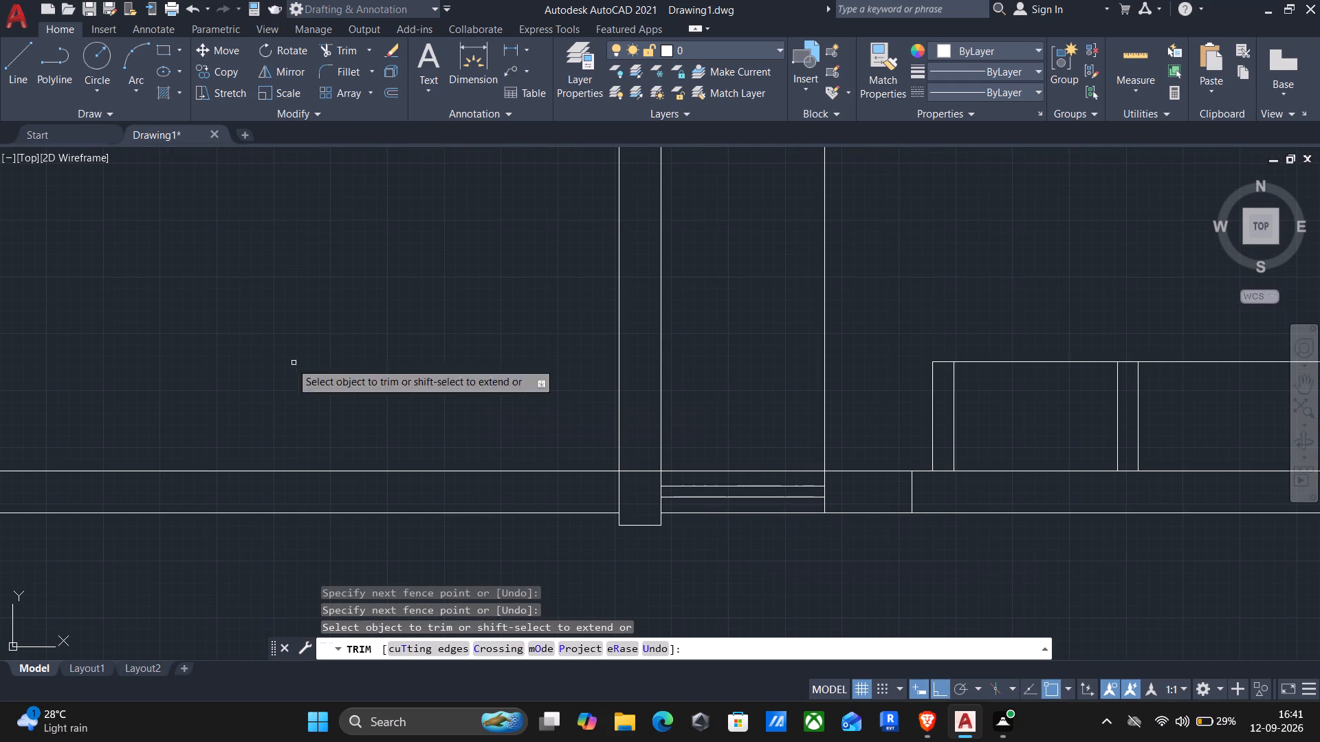
scroll(883, 440, "down", 2)
middle_click_drag(943, 507, 0, 386)
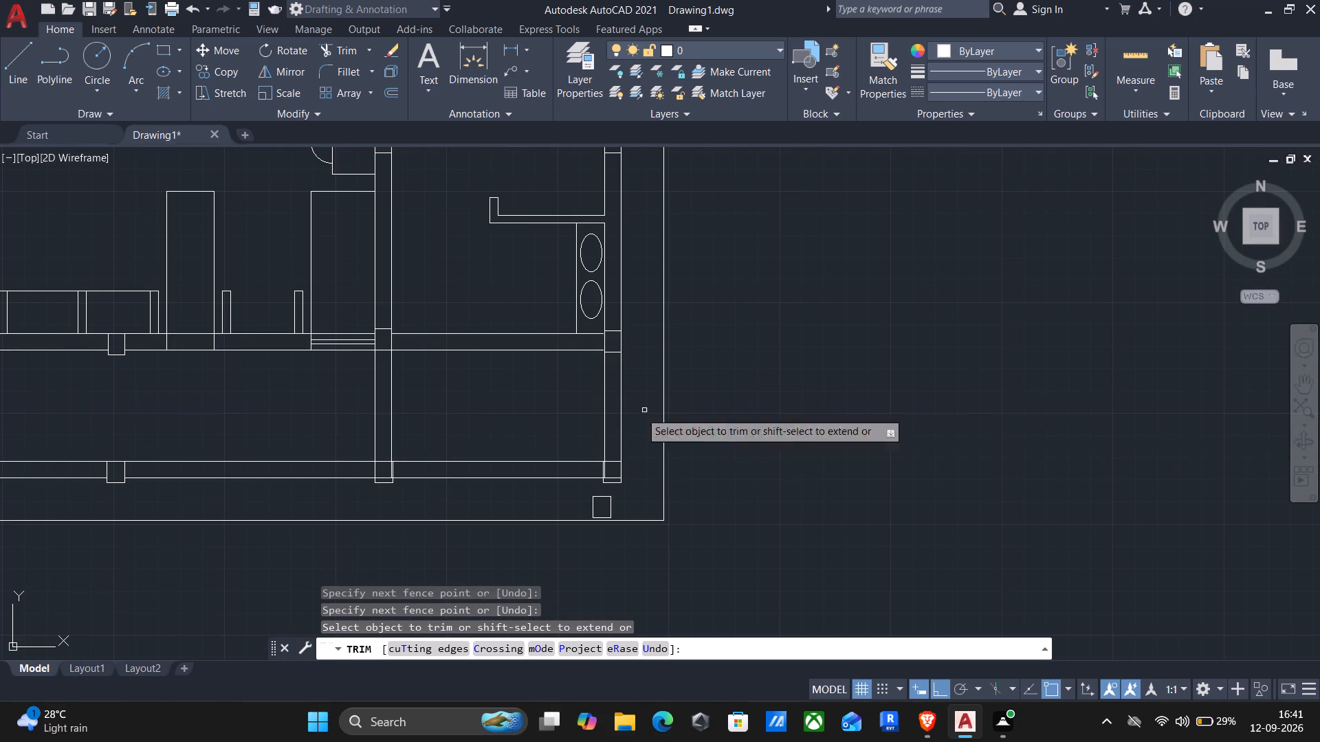
scroll(543, 465, "up", 2)
scroll(195, 470, "up", 3)
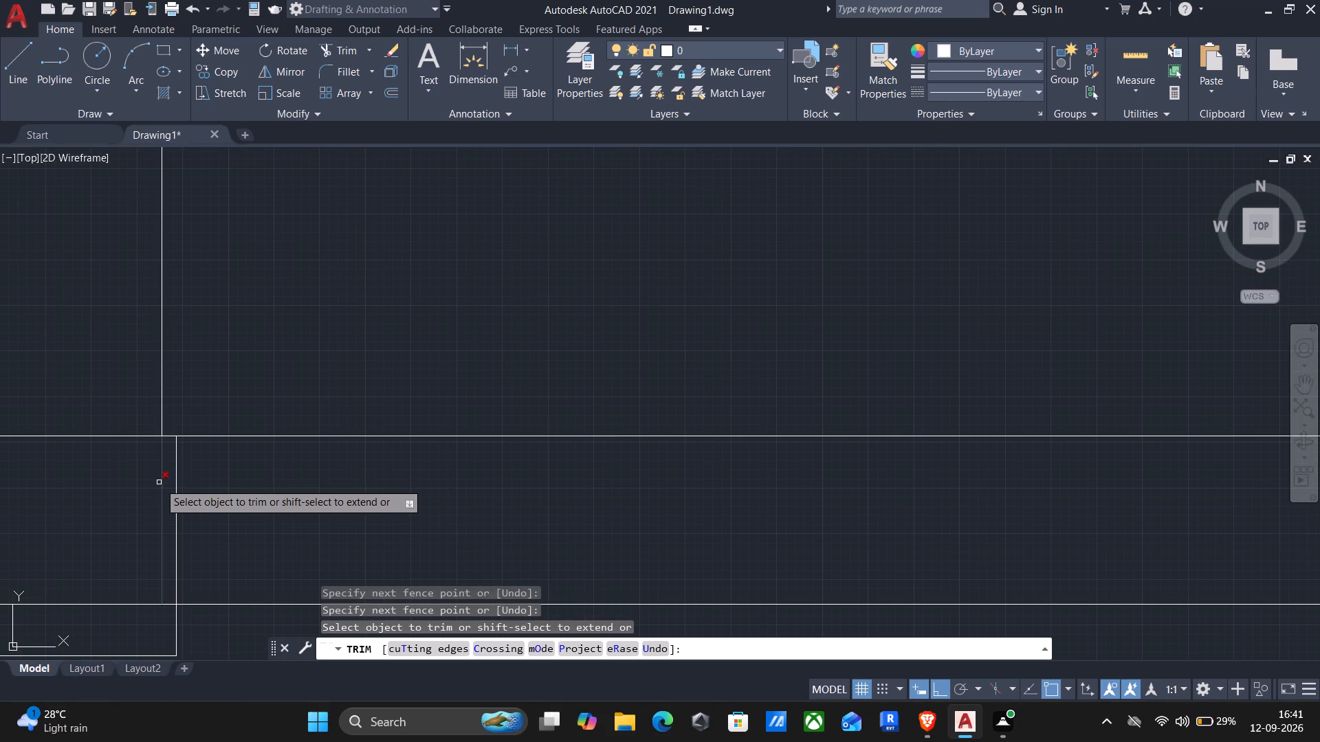
left_click(157, 484)
left_click(164, 504)
scroll(168, 504, "down", 2)
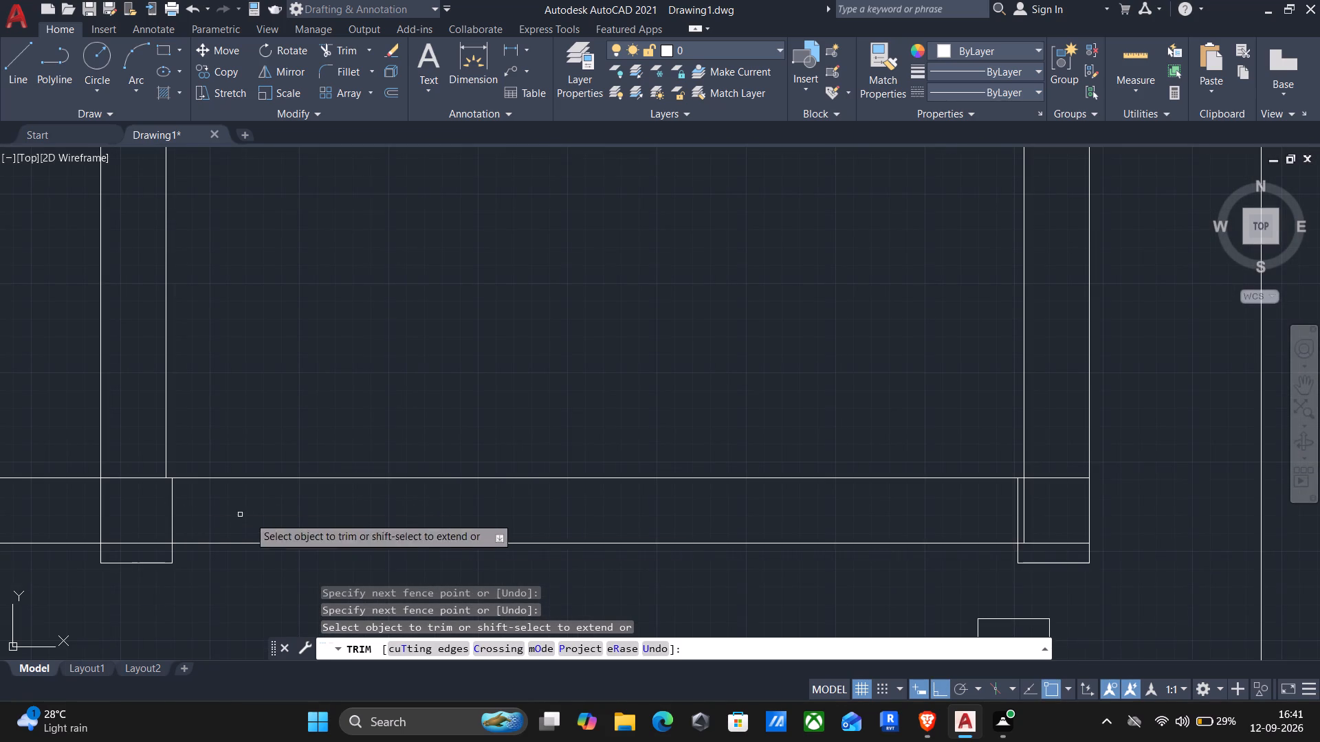
Trim the wall lines inside the column at the outer south wall's southeast corner, including the leftover stub.
scroll(1037, 517, "up", 2)
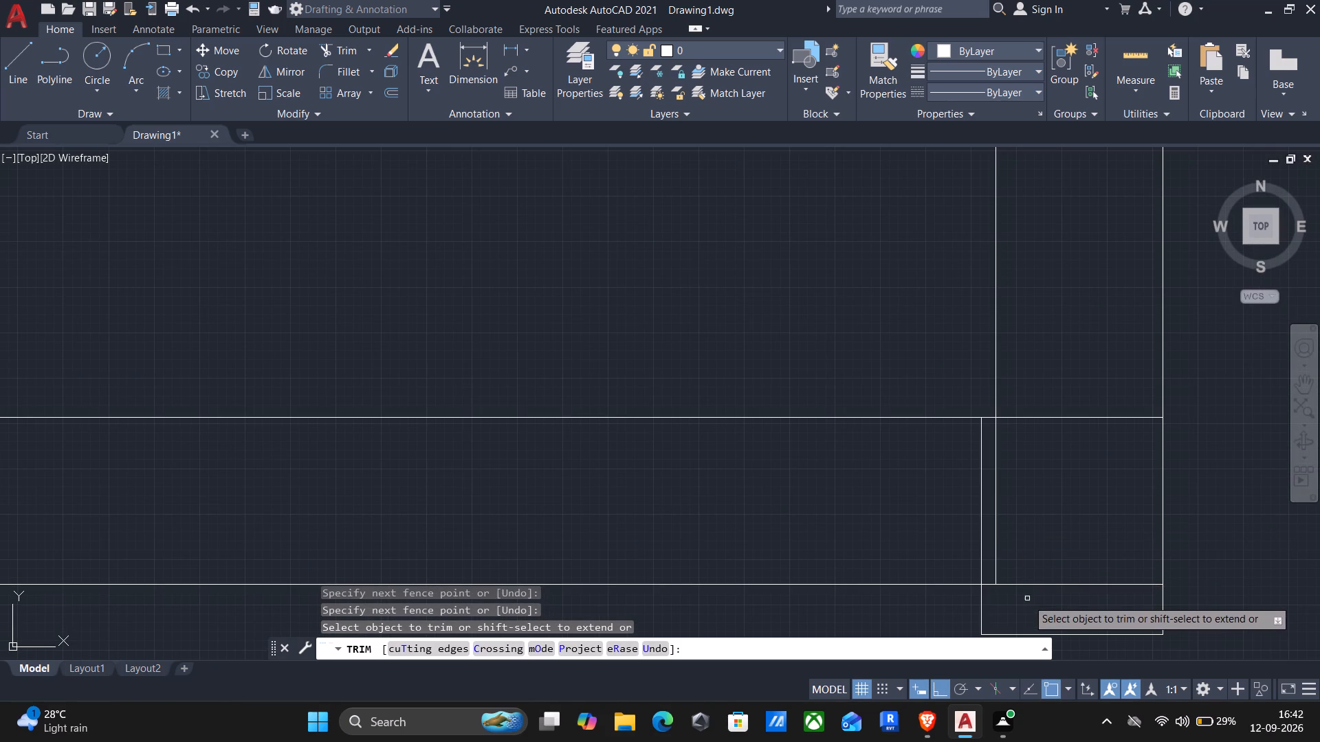
left_click_drag(1026, 603, 993, 591)
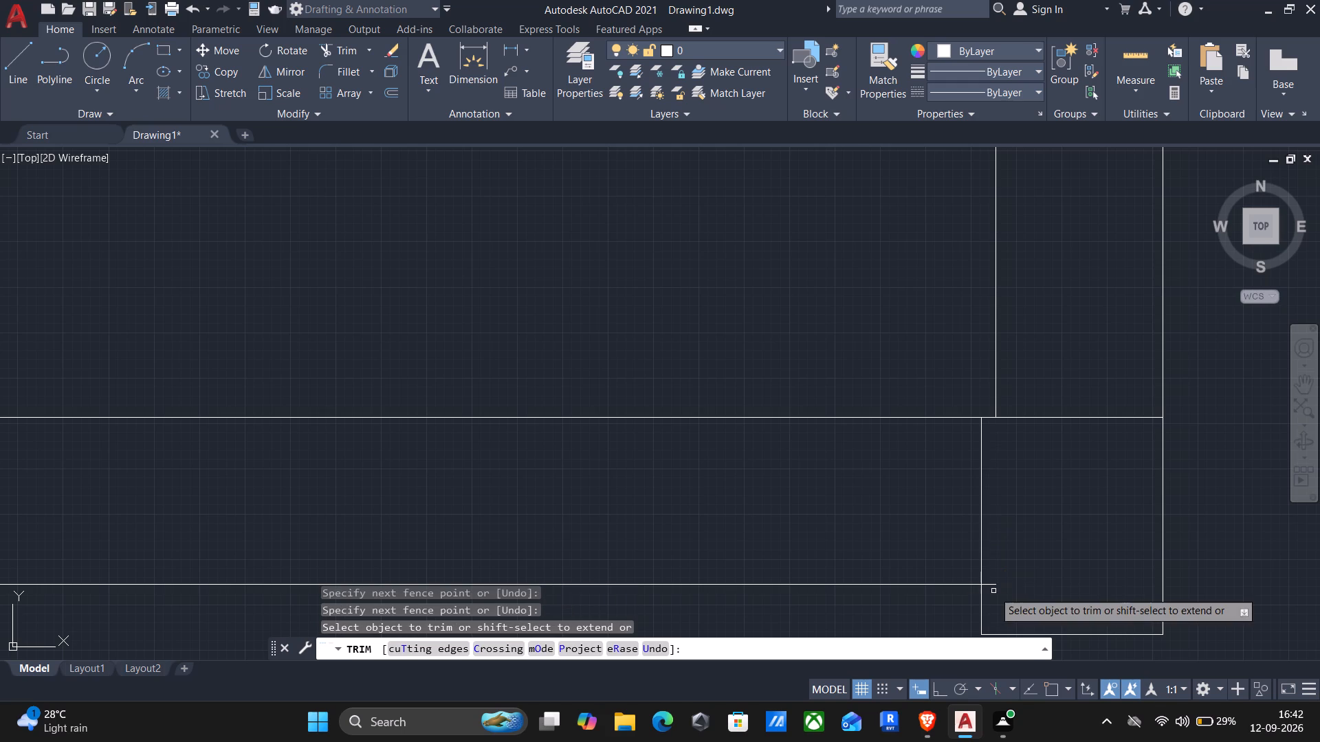
scroll(1010, 592, "down", 1)
left_click(999, 586)
scroll(1016, 589, "down", 2)
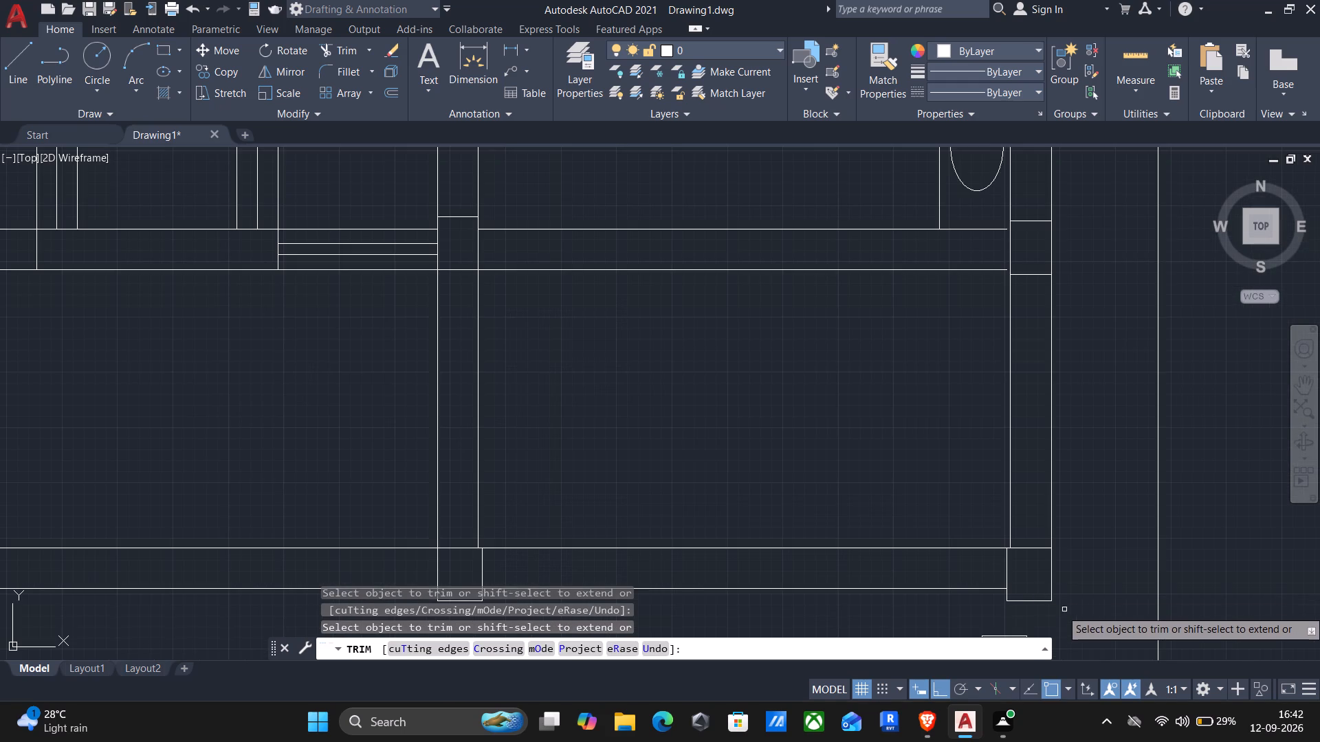
Trim away the helper column beneath the outer south wall's southeast corner column.
middle_click_drag(1074, 611, 1114, 392)
left_click_drag(1102, 440, 1009, 423)
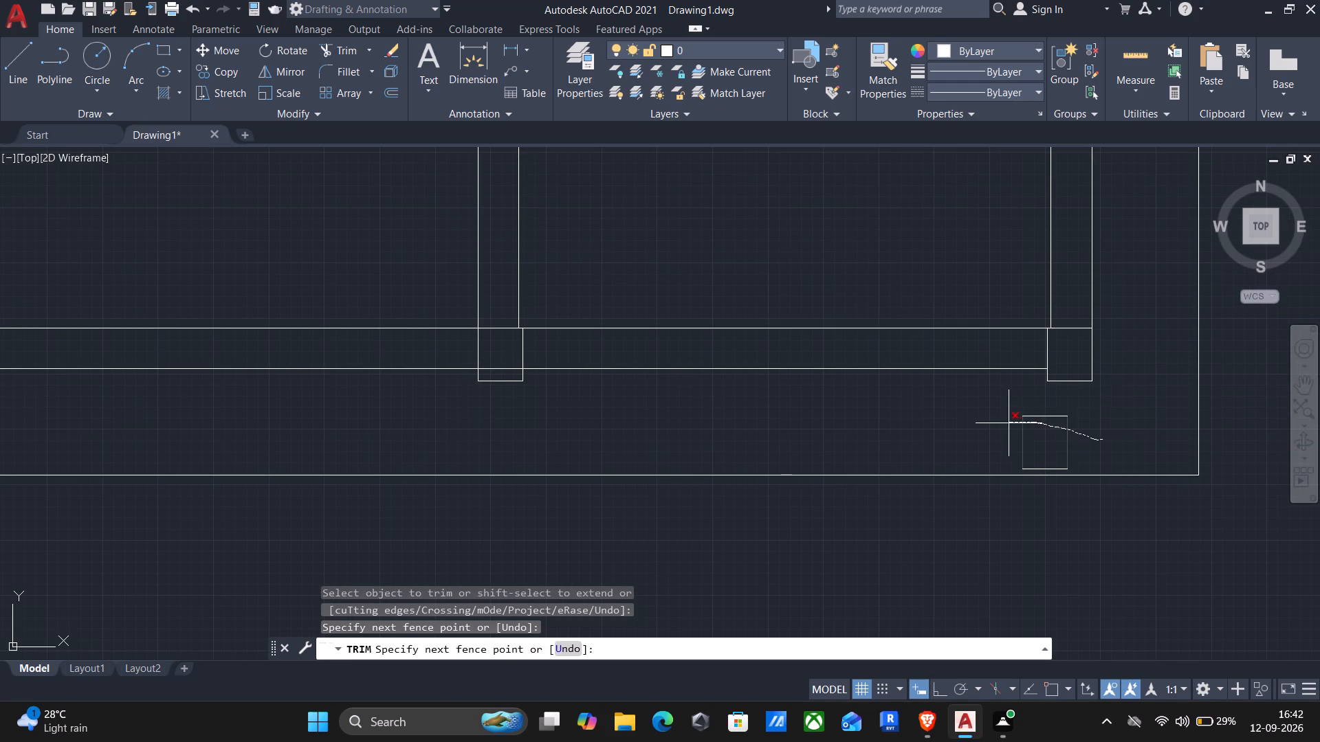
left_click_drag(1009, 423, 1056, 459)
scroll(1056, 459, "up", 3)
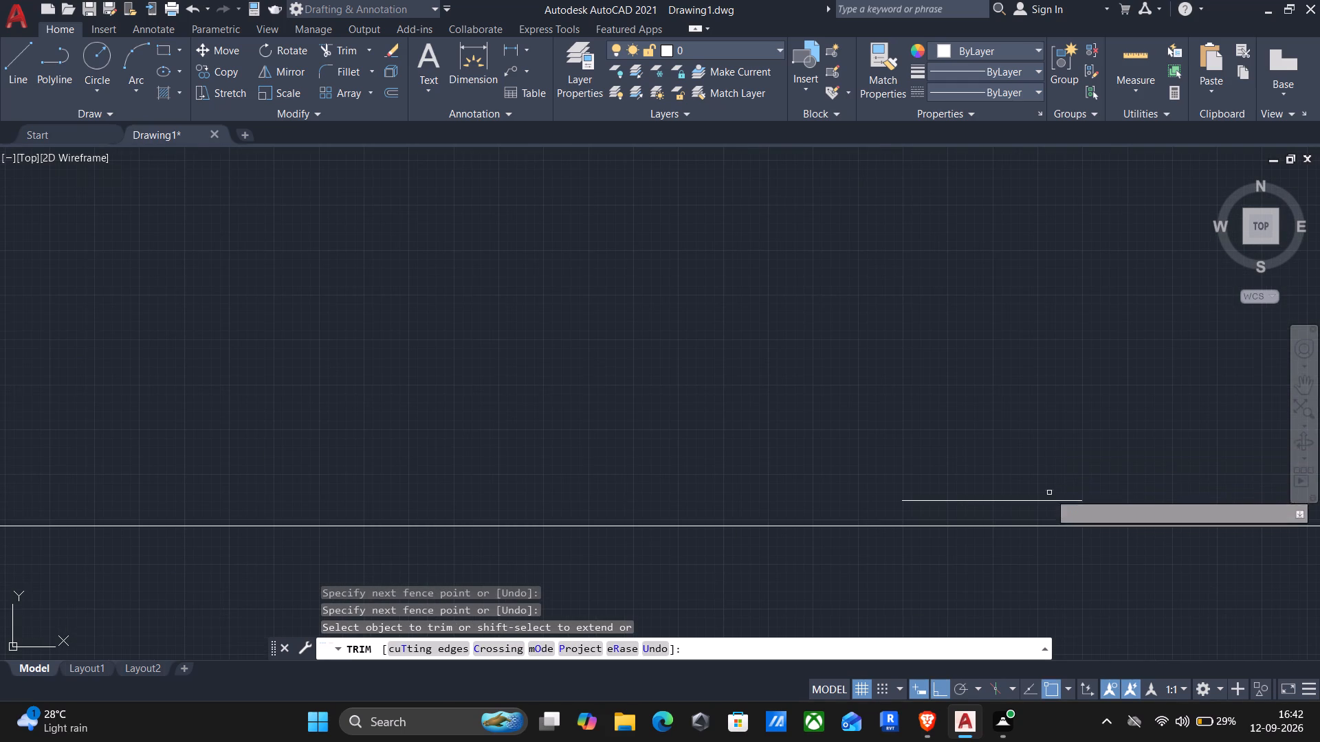
left_click_drag(1048, 504, 1033, 414)
scroll(1031, 412, "down", 4)
scroll(1015, 466, "down", 2)
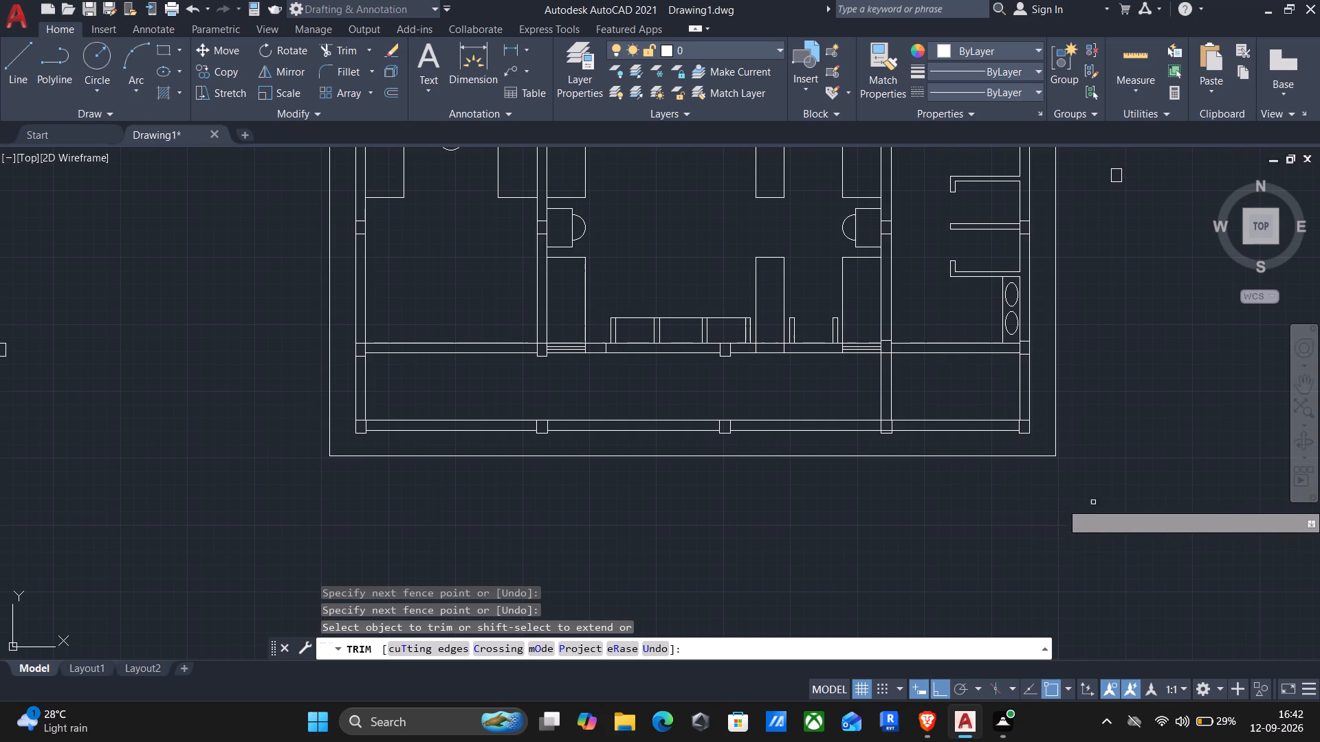
key("Escape")
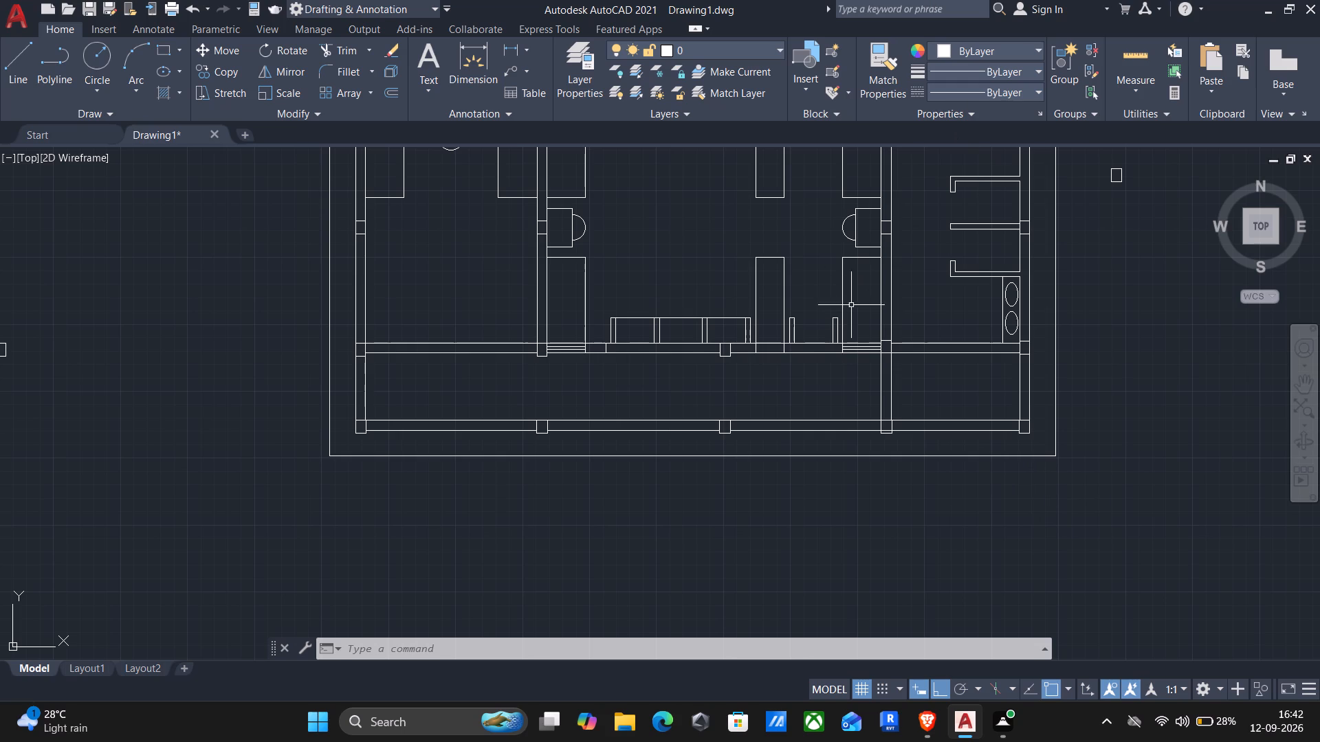
Draw a rectangle about 1360 wide over the north wall's window beside the east partition column, ending at that column's east edge, and explode it.
middle_click_drag(949, 263, 808, 594)
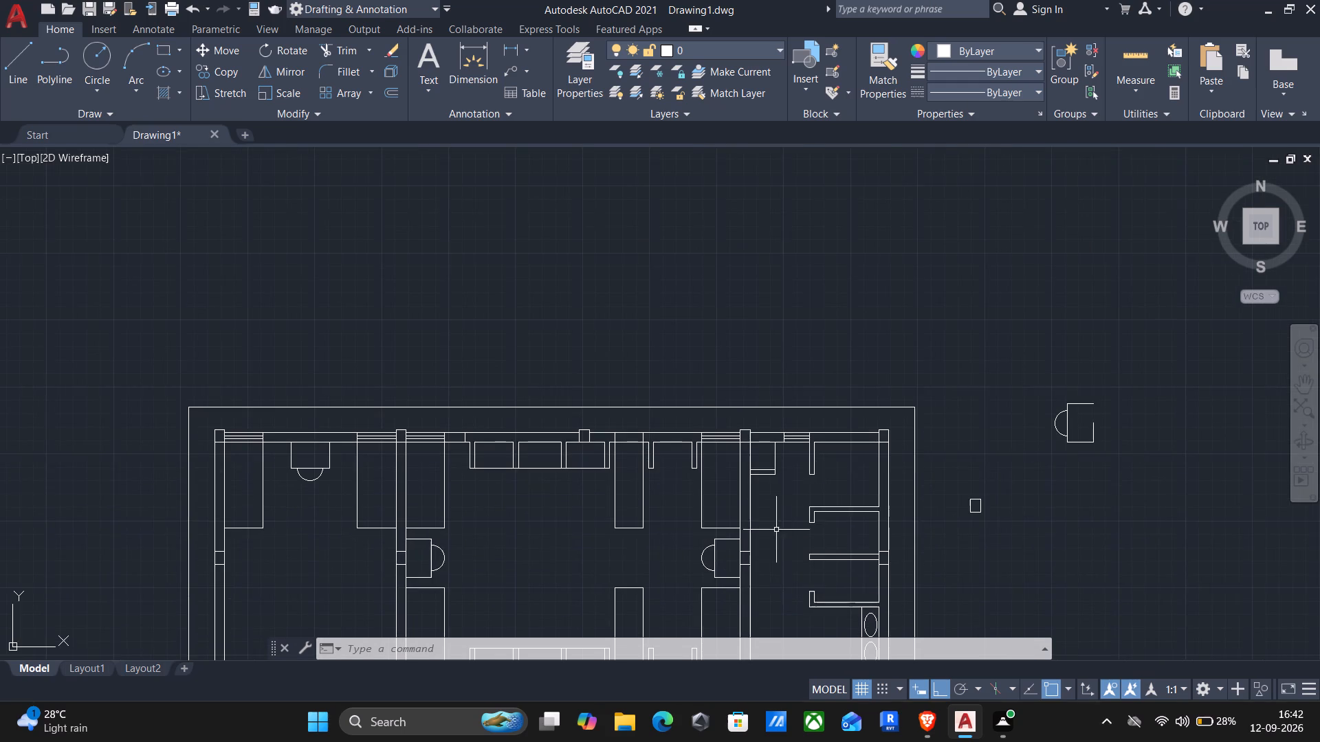
middle_click_drag(776, 535, 918, 425)
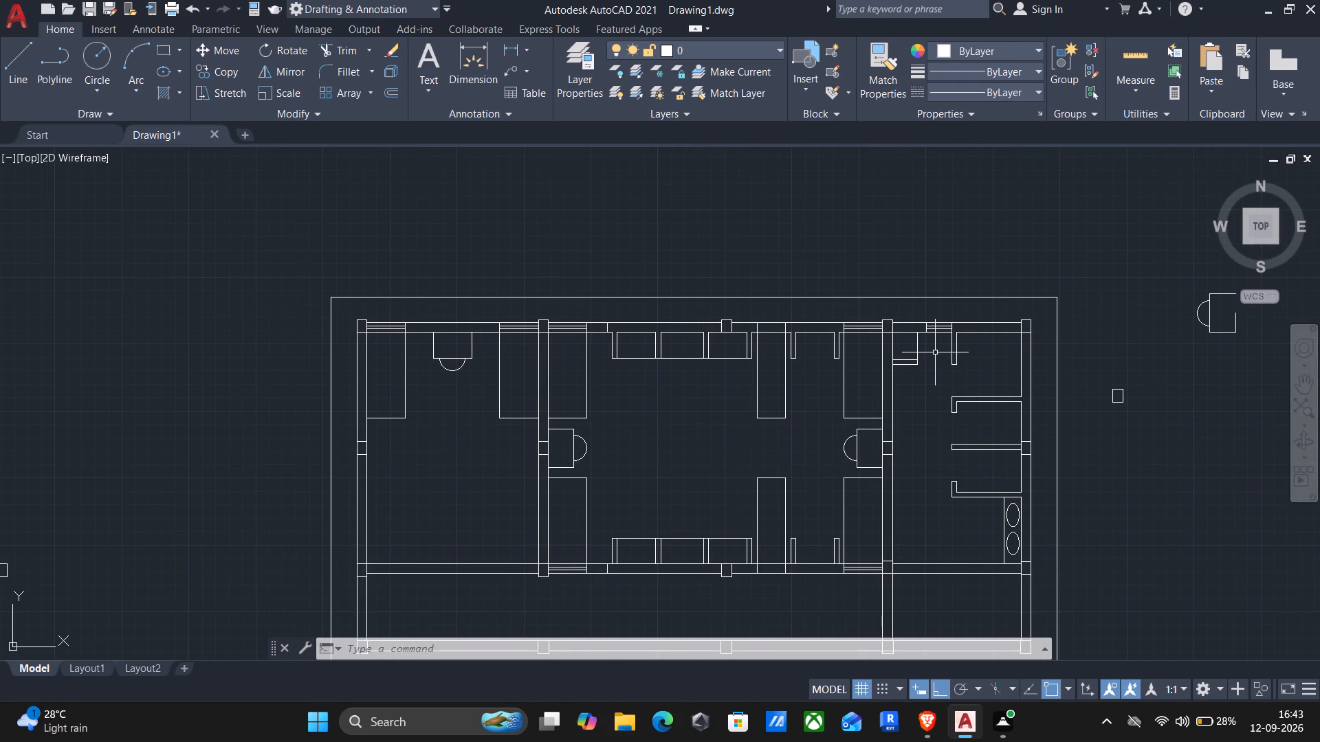
middle_click_drag(936, 362, 974, 363)
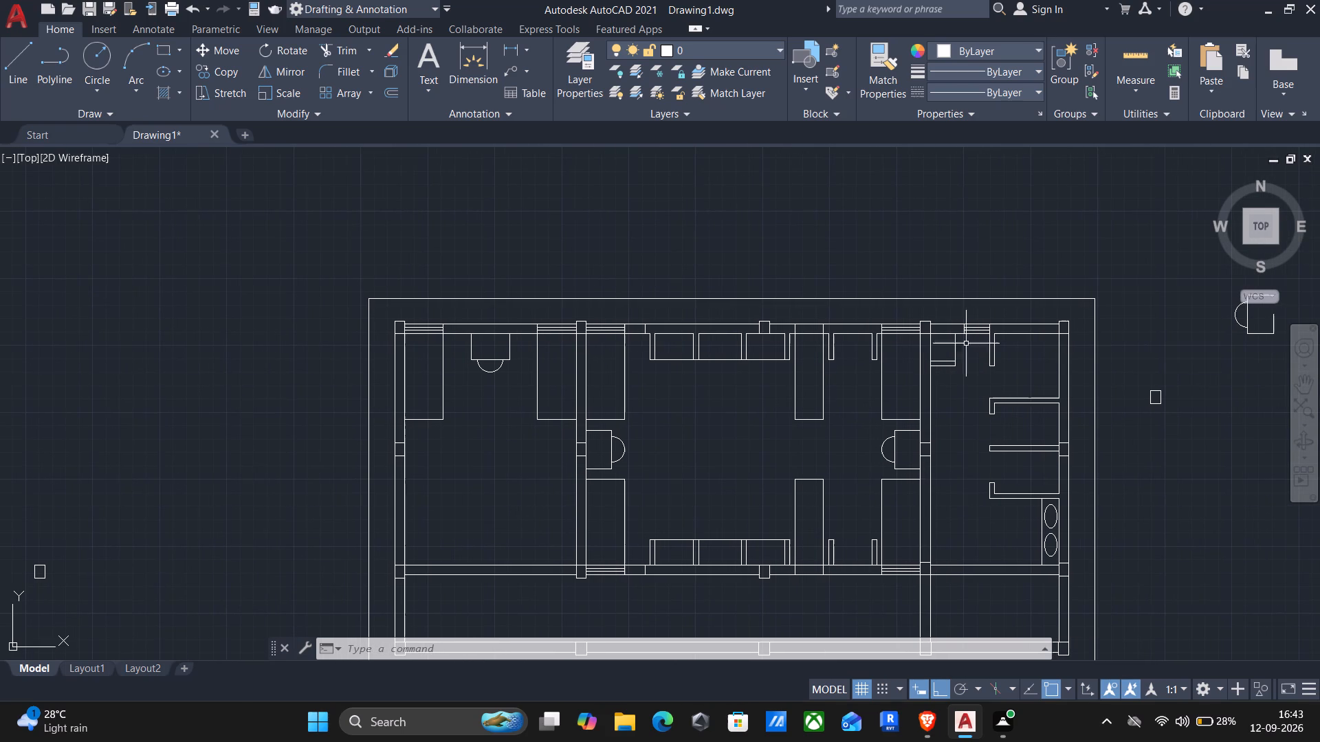
scroll(838, 339, "up", 2)
middle_click_drag(992, 341, 937, 381)
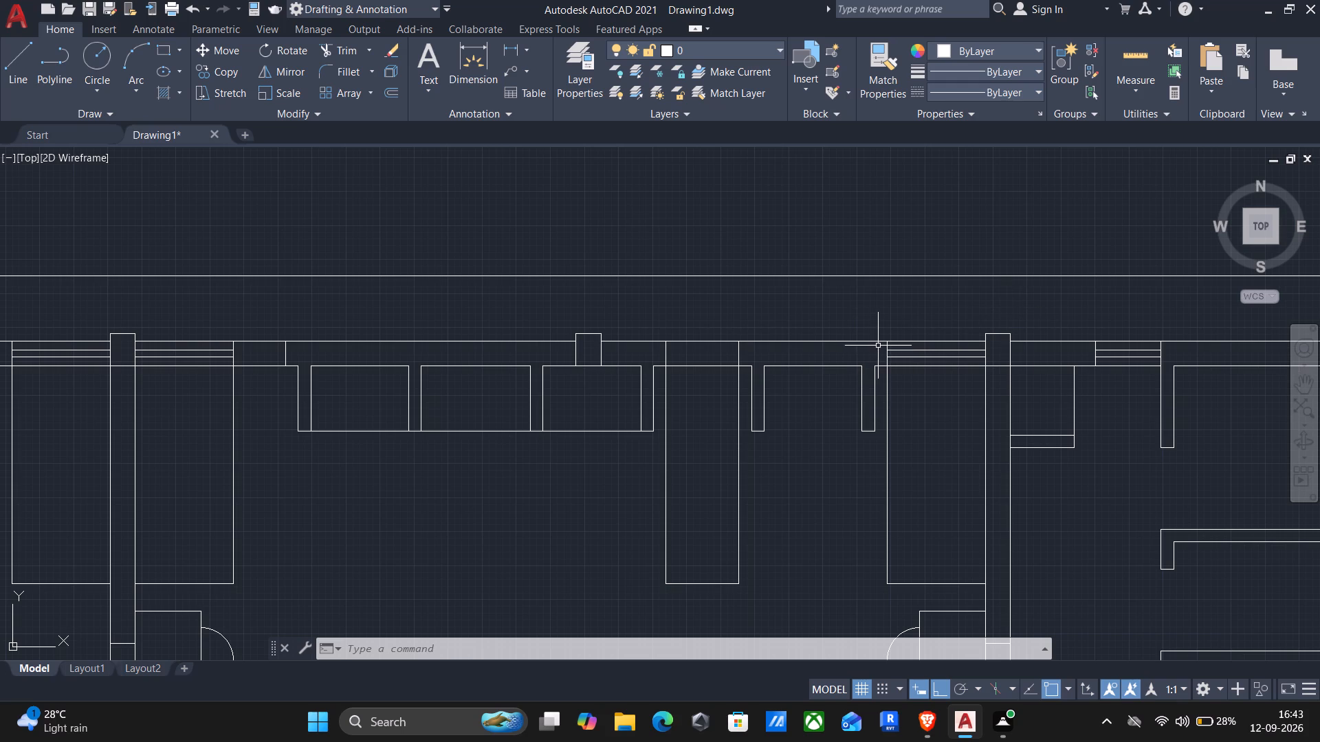
key("r")
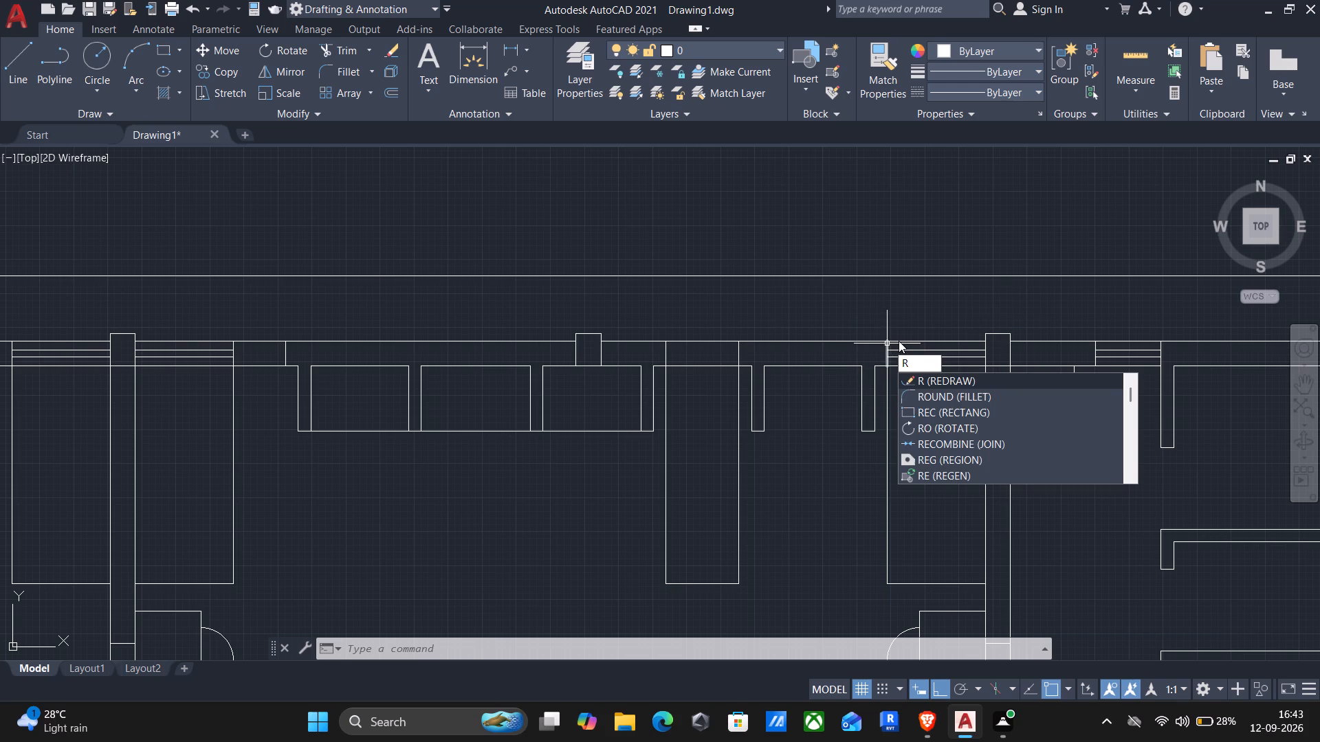
type("ec")
key("Return")
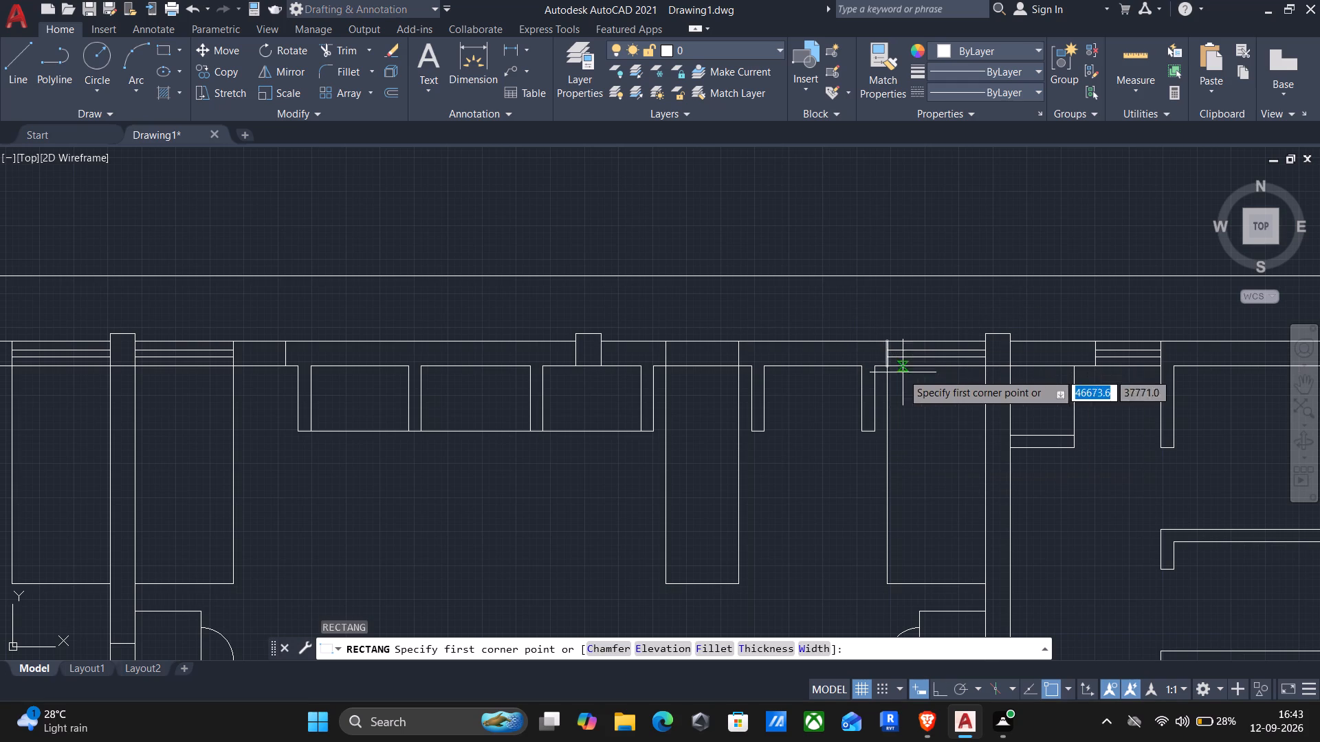
left_click(859, 370)
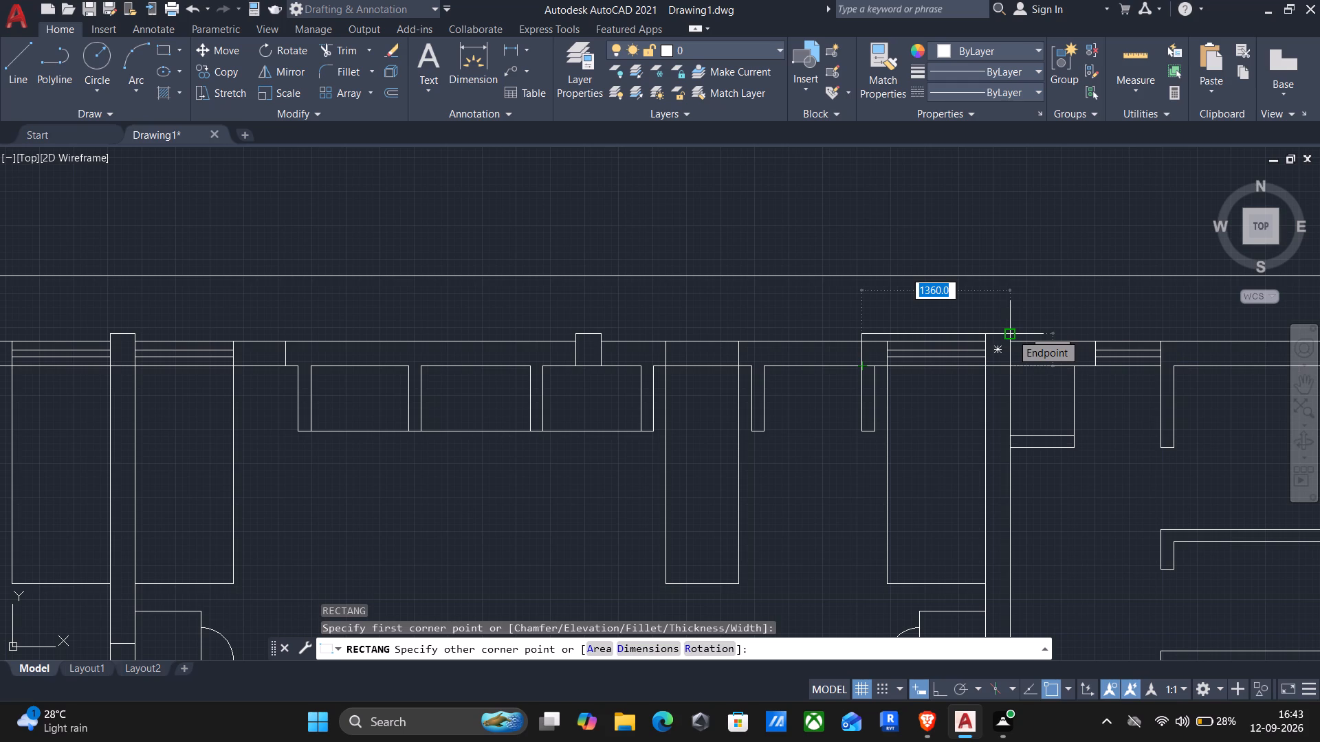
scroll(1013, 333, "up", 2)
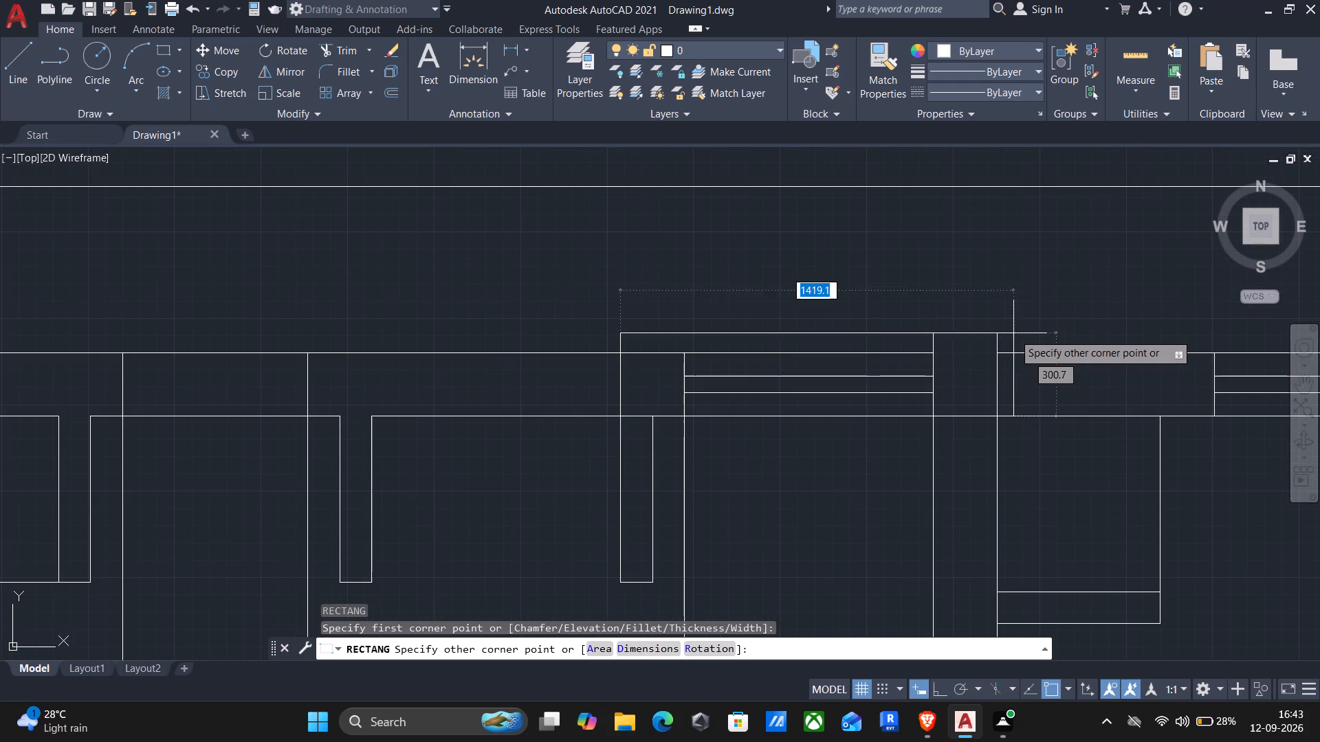
left_click(994, 357)
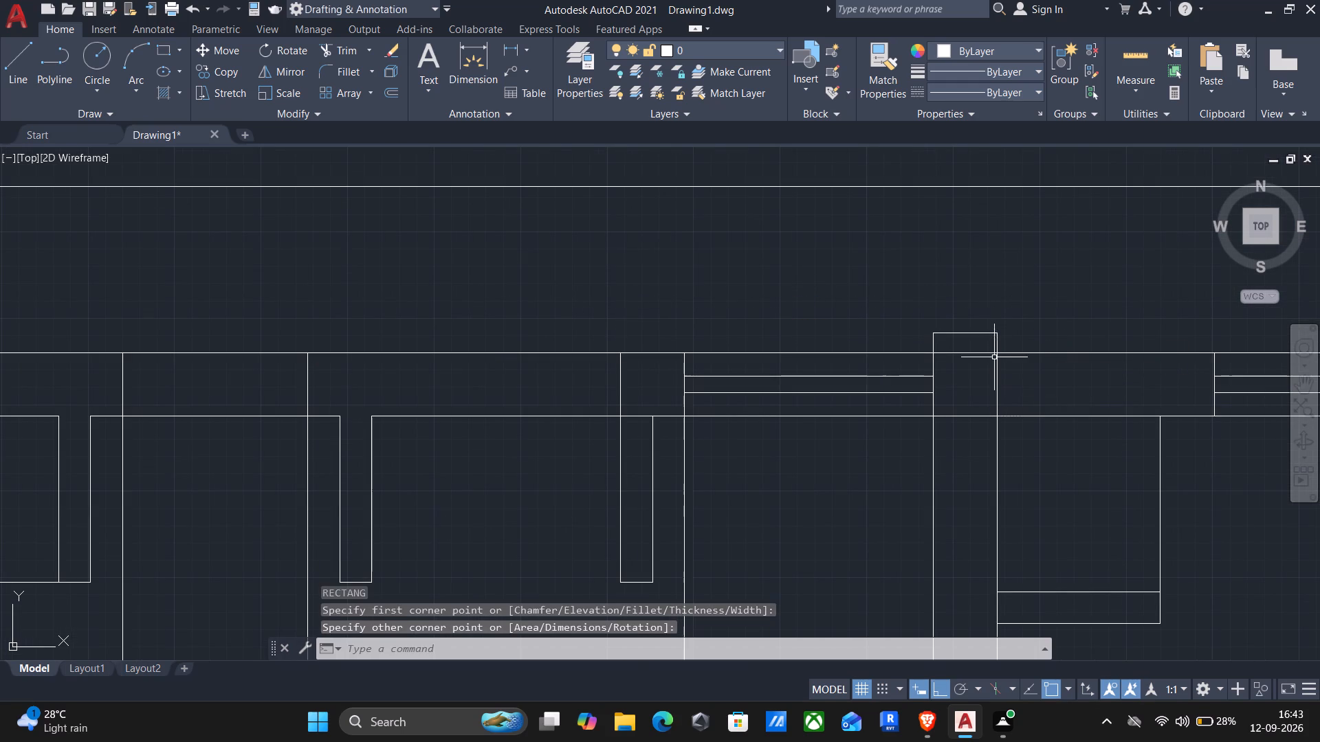
key("Escape")
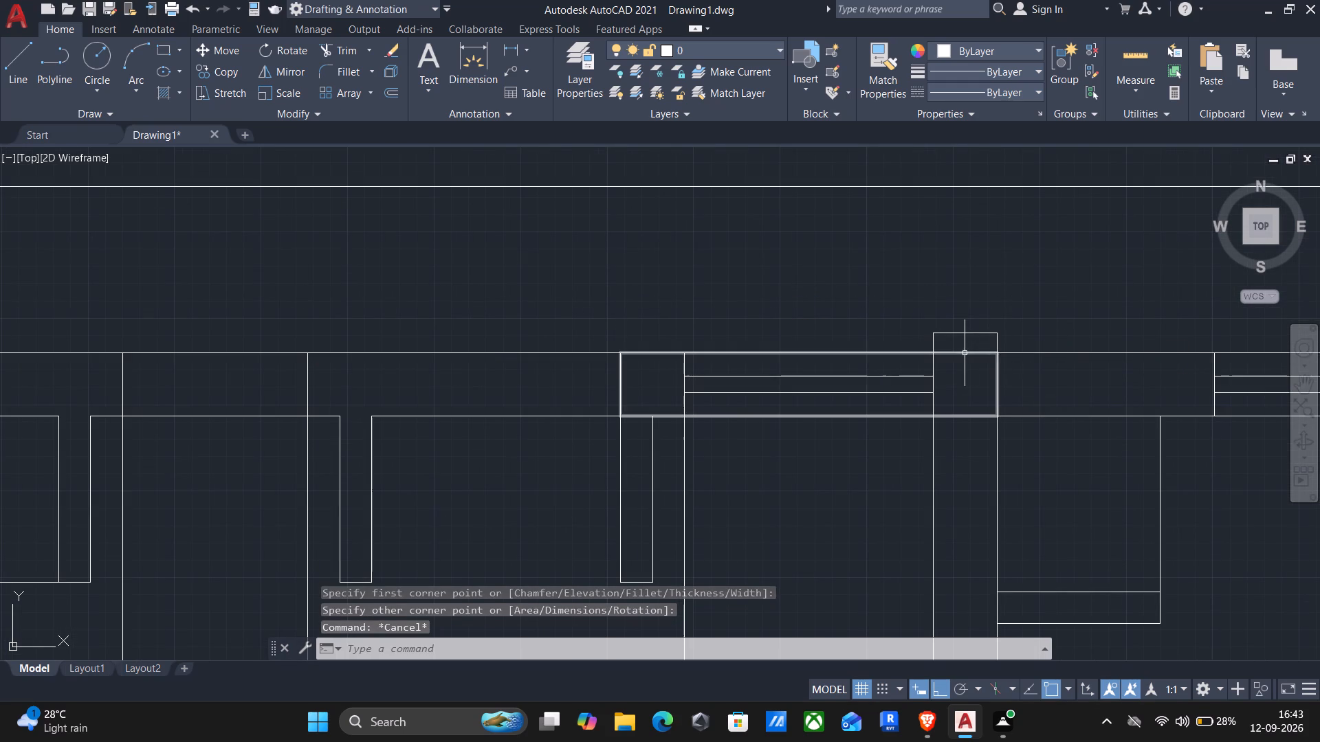
left_click(965, 354)
key("x")
key("Return")
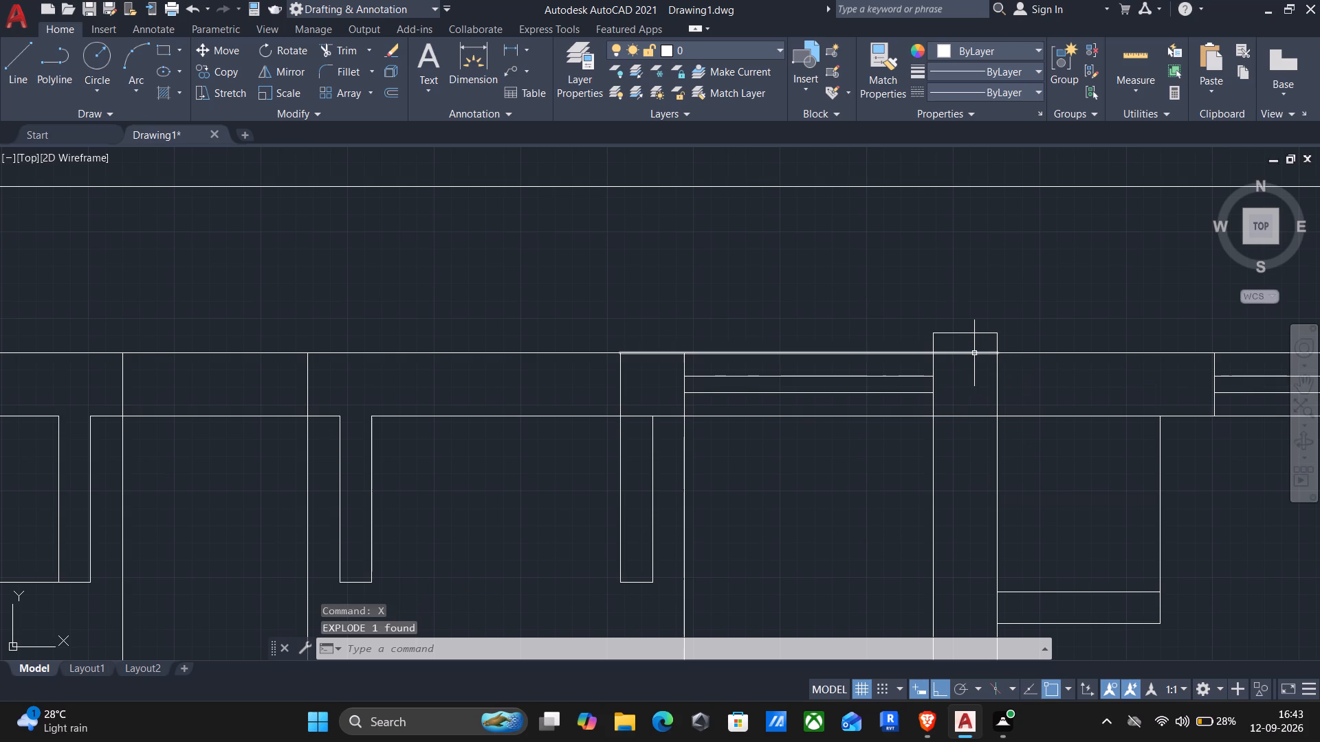
Offset the exploded rectangle's top edge 735 outward, beyond the north wall.
key("o")
key("Return")
left_click_drag(980, 361, 961, 294)
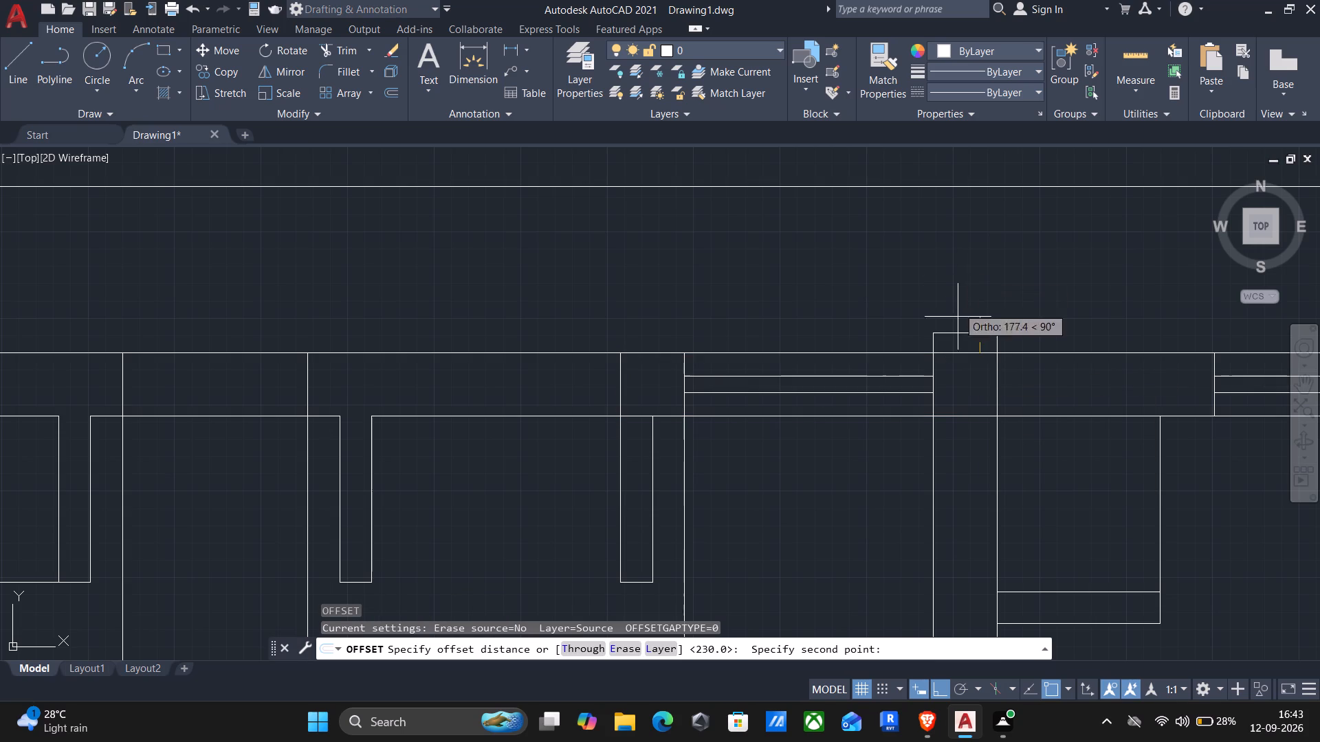
left_click_drag(958, 327, 958, 310)
left_click(975, 352)
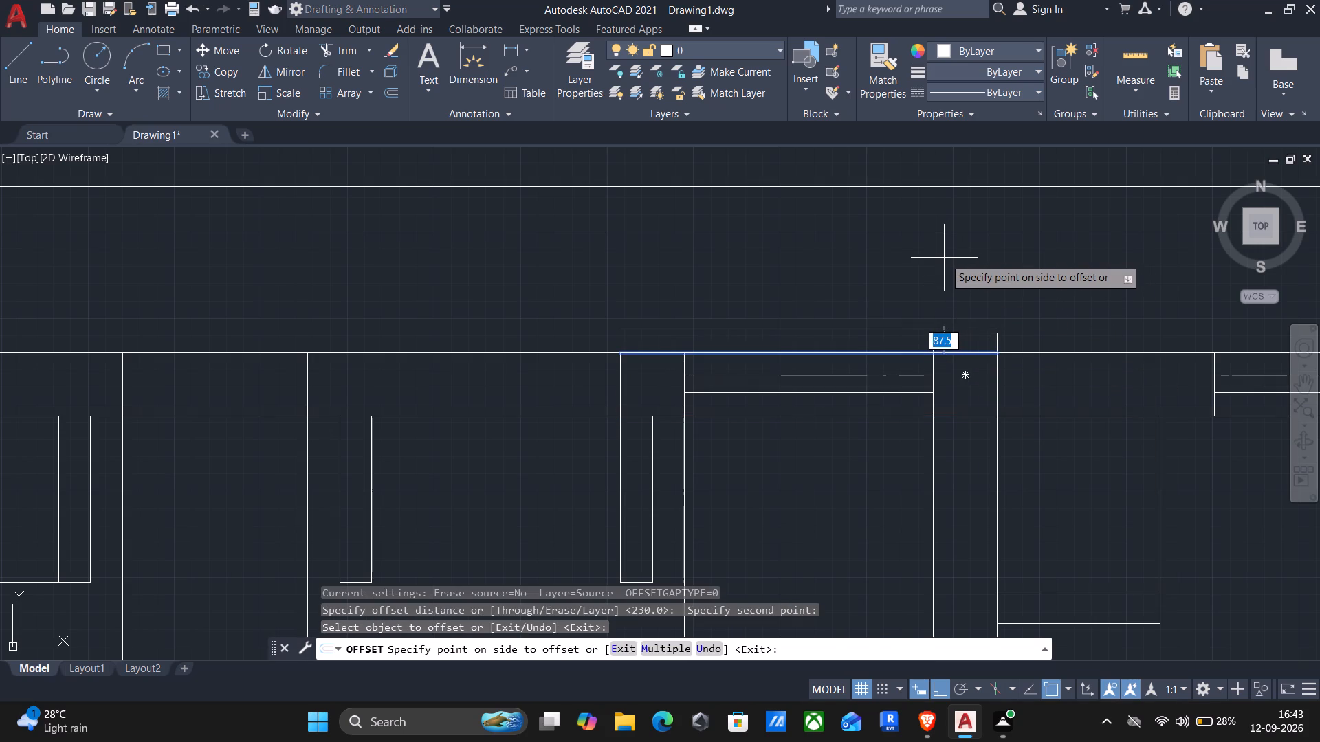
type("735")
key("Return")
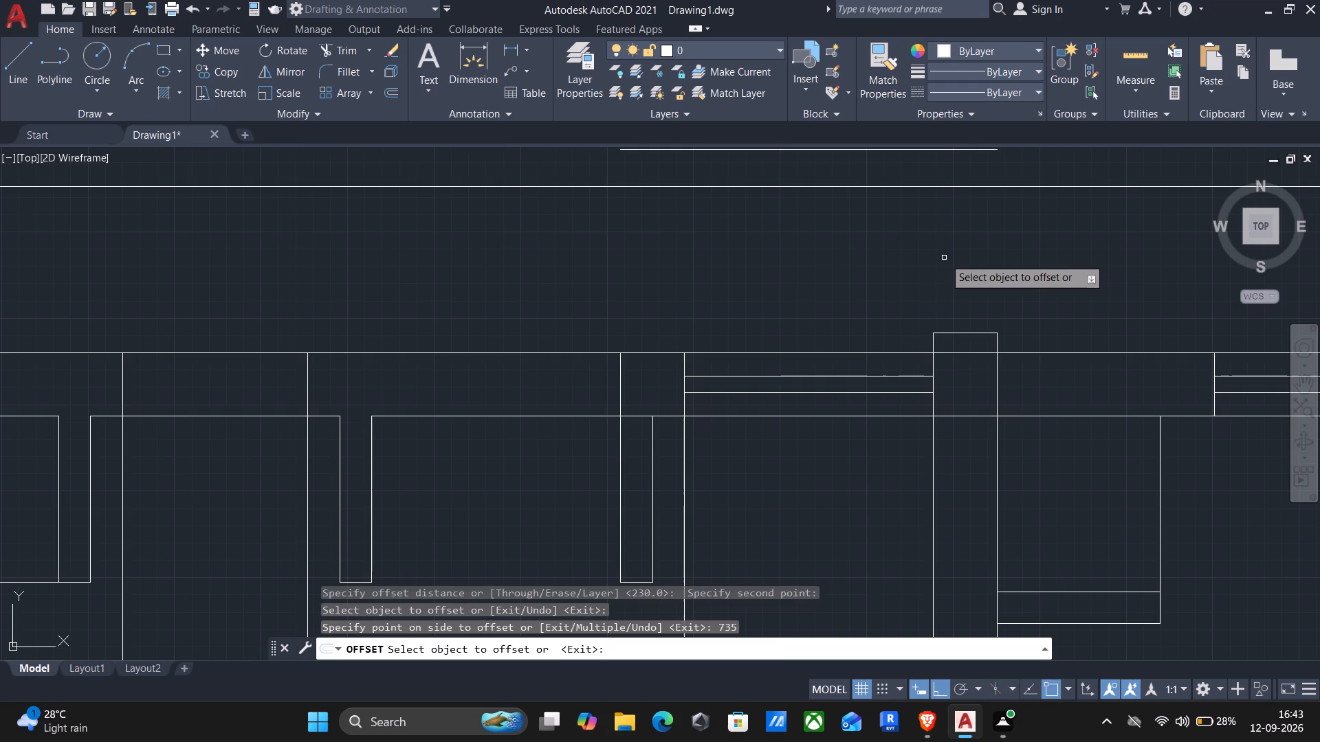
scroll(726, 240, "down", 2)
middle_click_drag(731, 254, 749, 255)
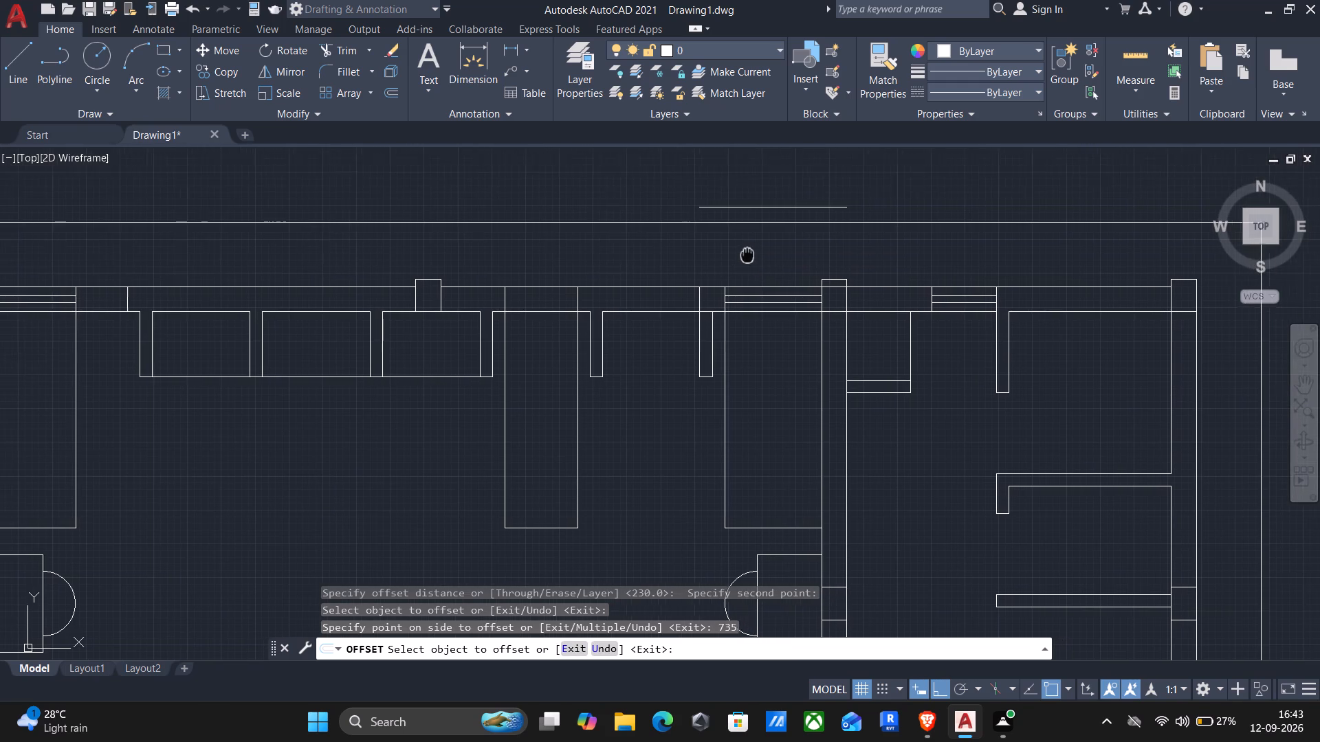
middle_click_drag(749, 255, 761, 256)
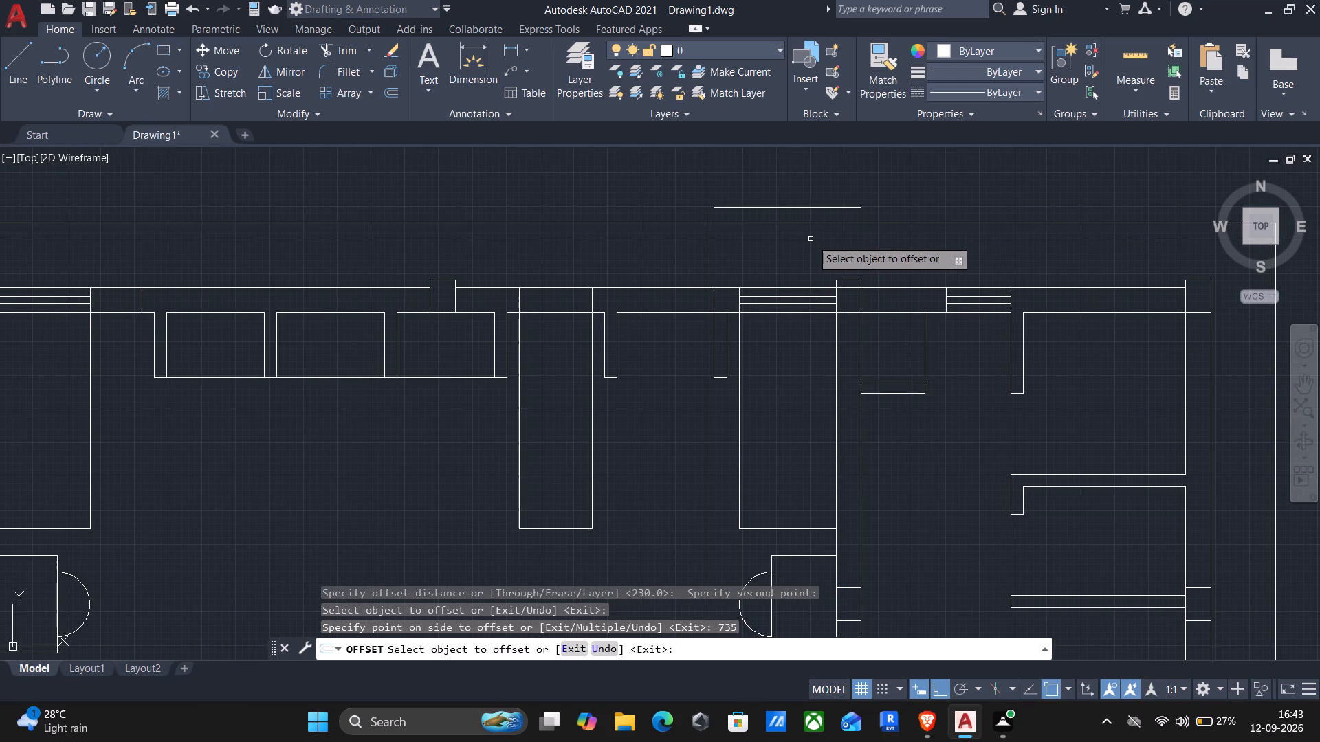
key("Escape")
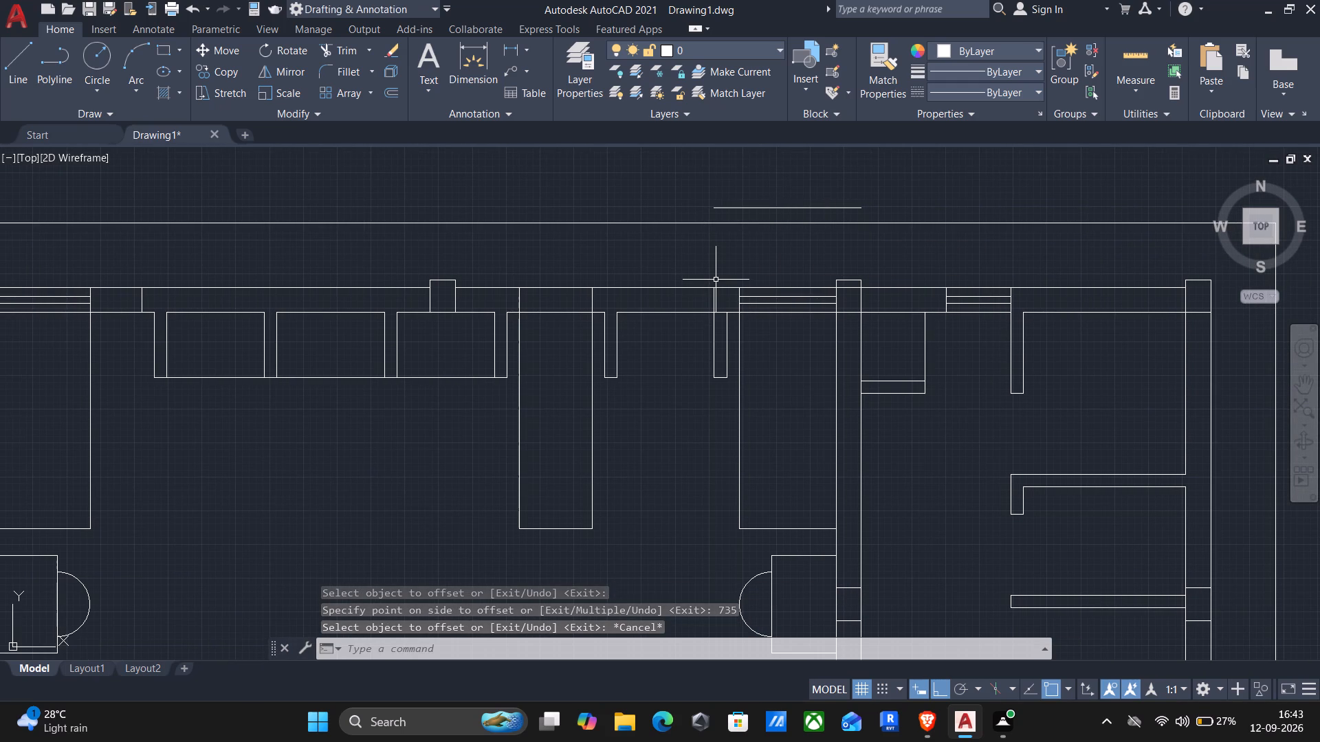
Extend the exploded rectangle's west edge up to the line offset outside the north wall.
key("e")
key("x")
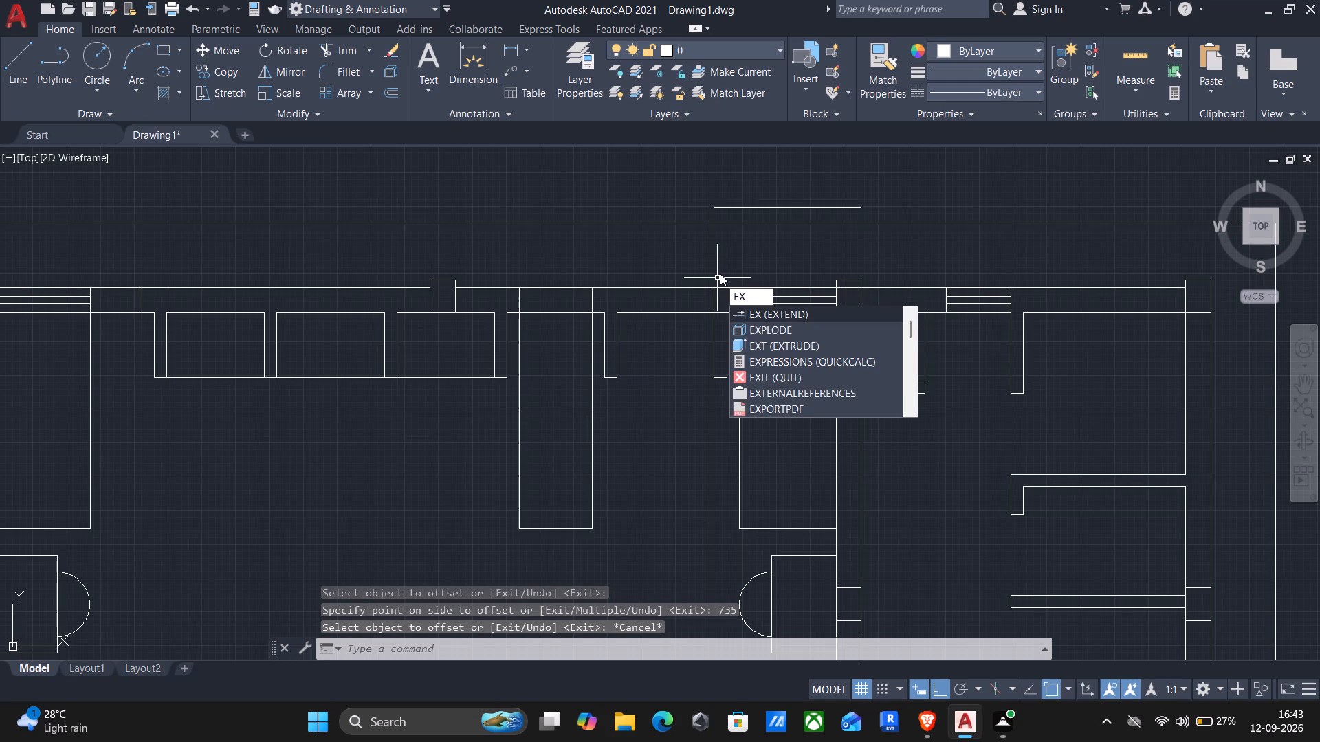
key("Return")
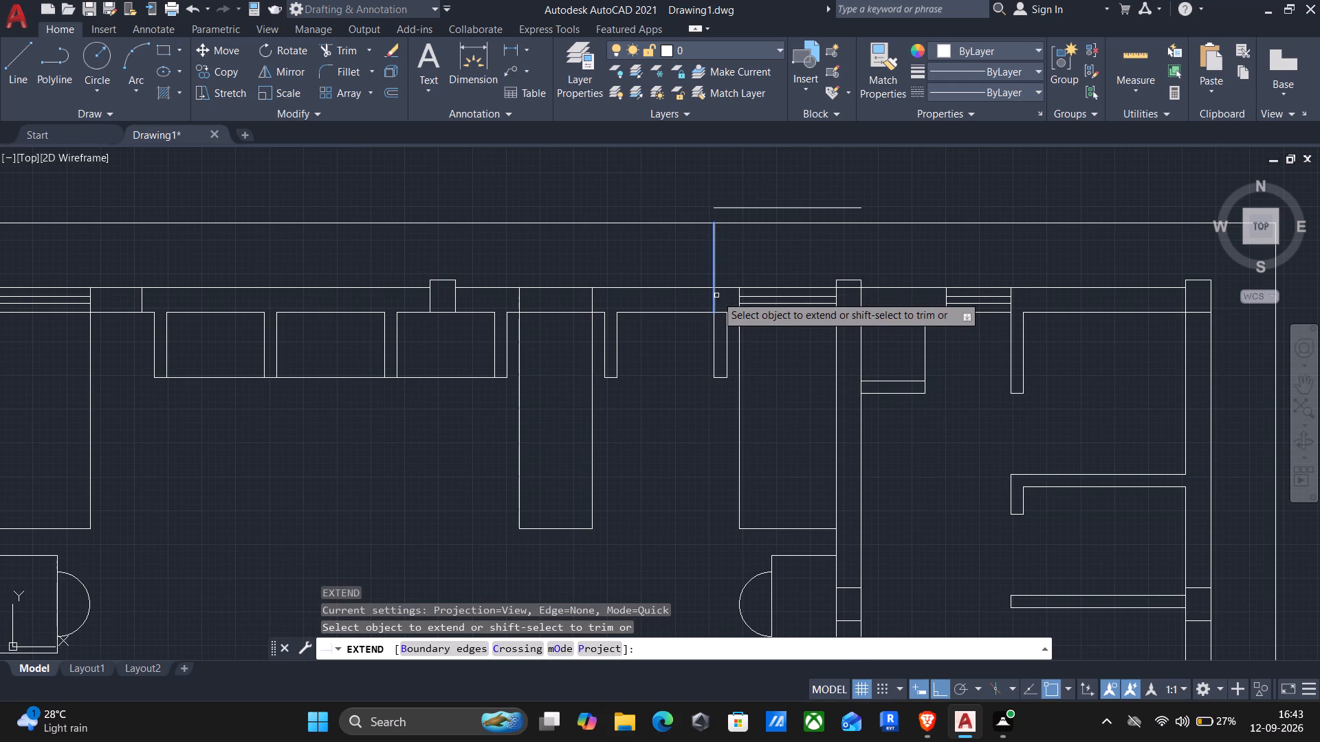
left_click(716, 295)
left_click(718, 260)
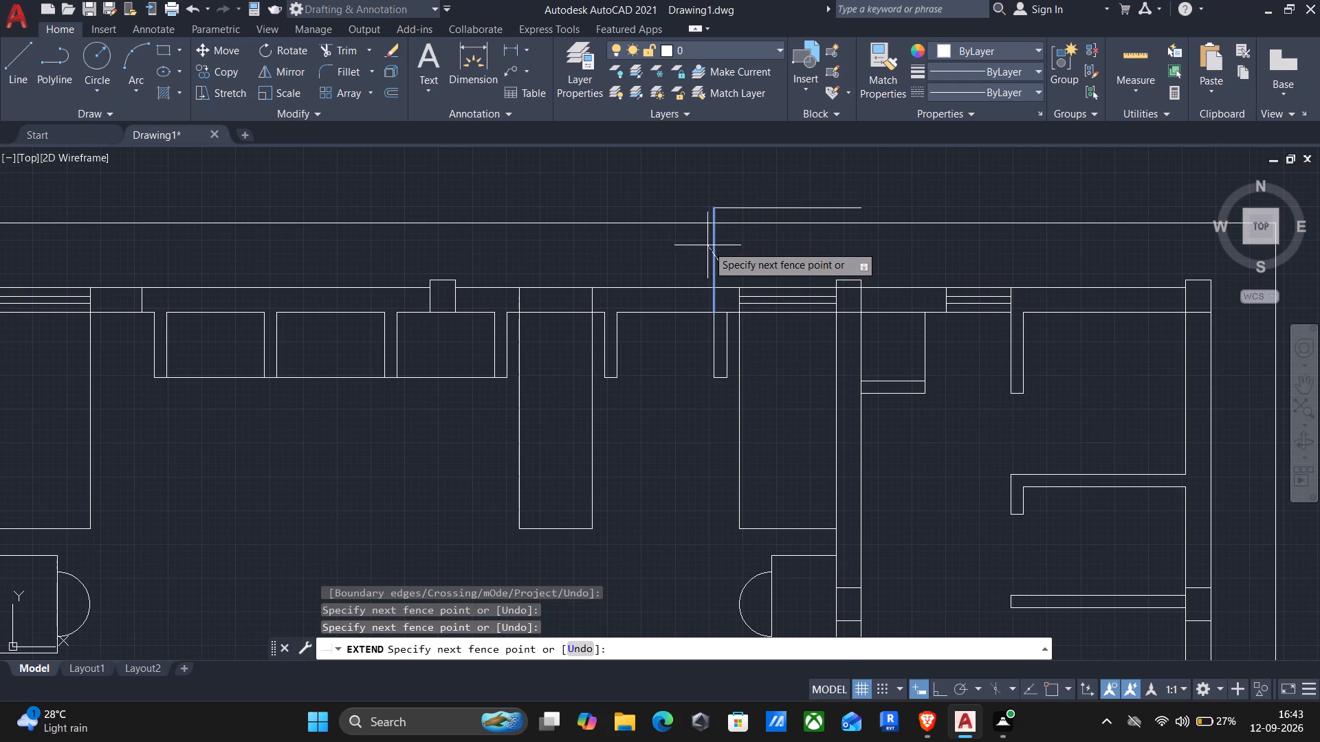
left_click(707, 245)
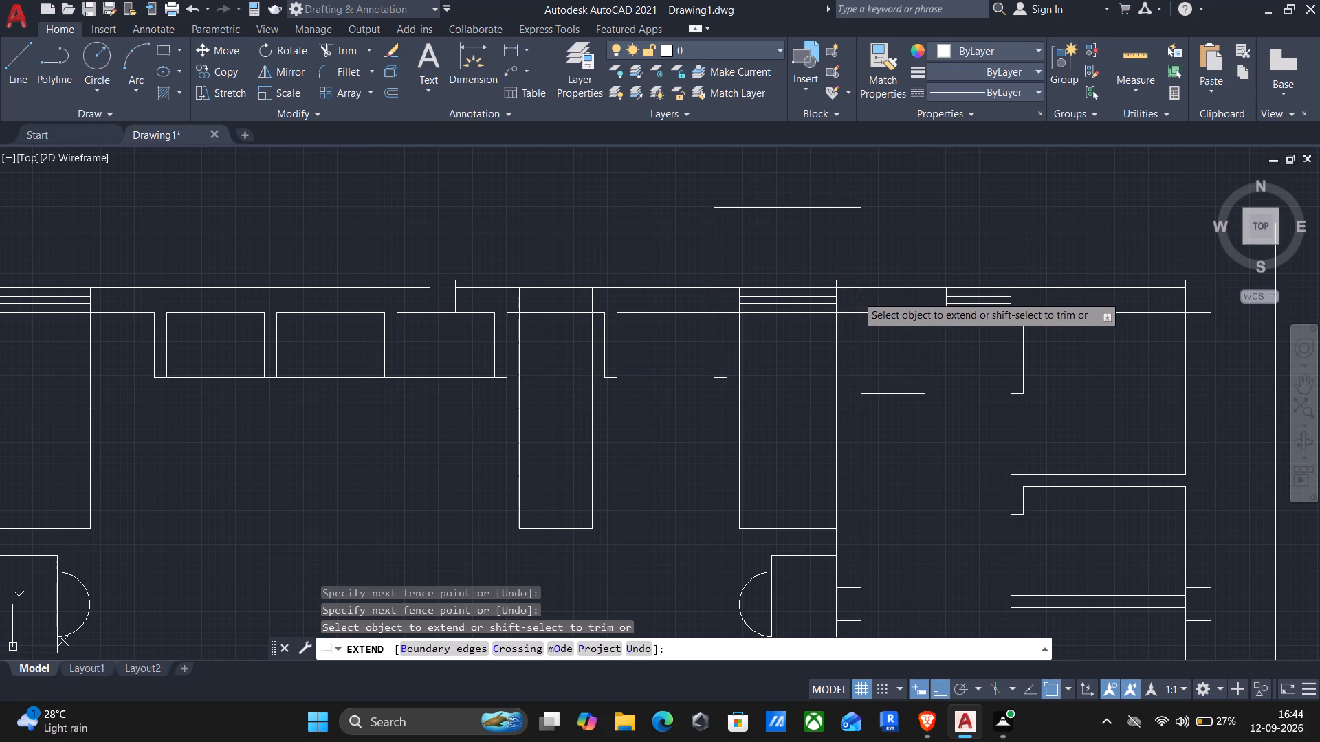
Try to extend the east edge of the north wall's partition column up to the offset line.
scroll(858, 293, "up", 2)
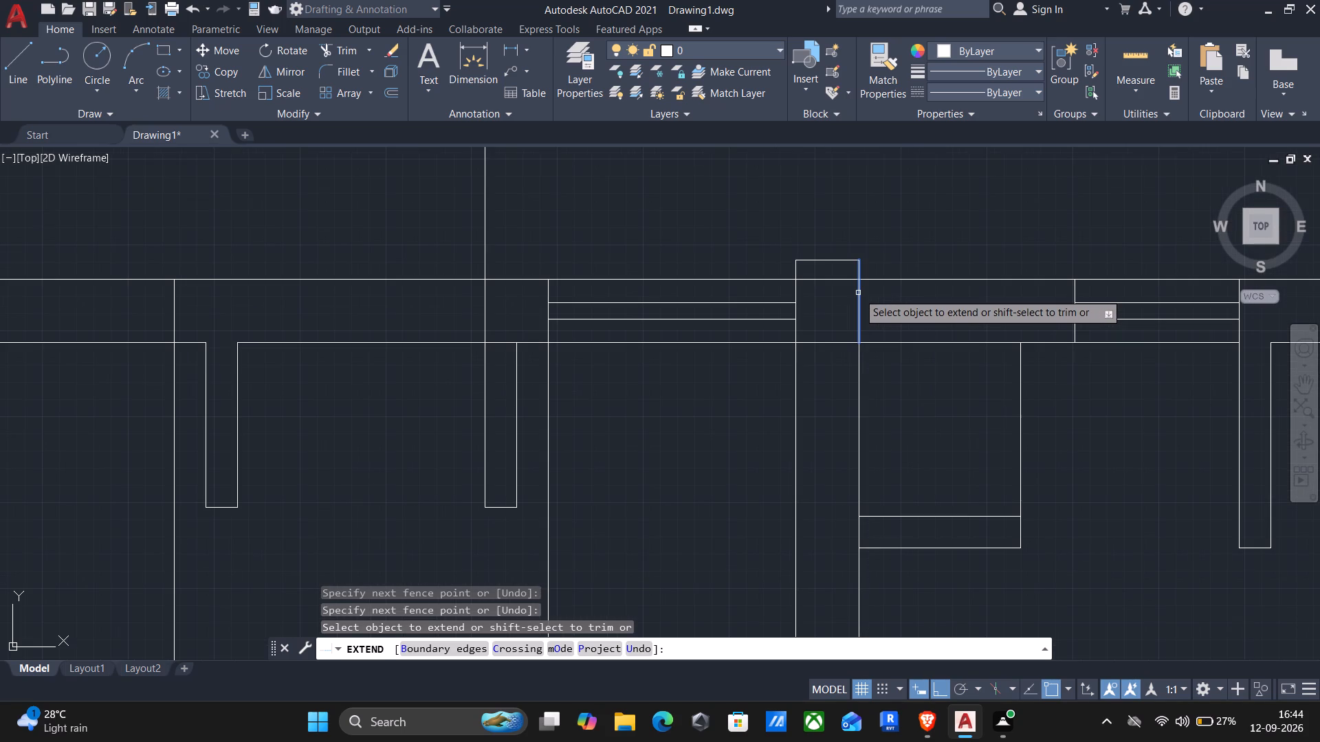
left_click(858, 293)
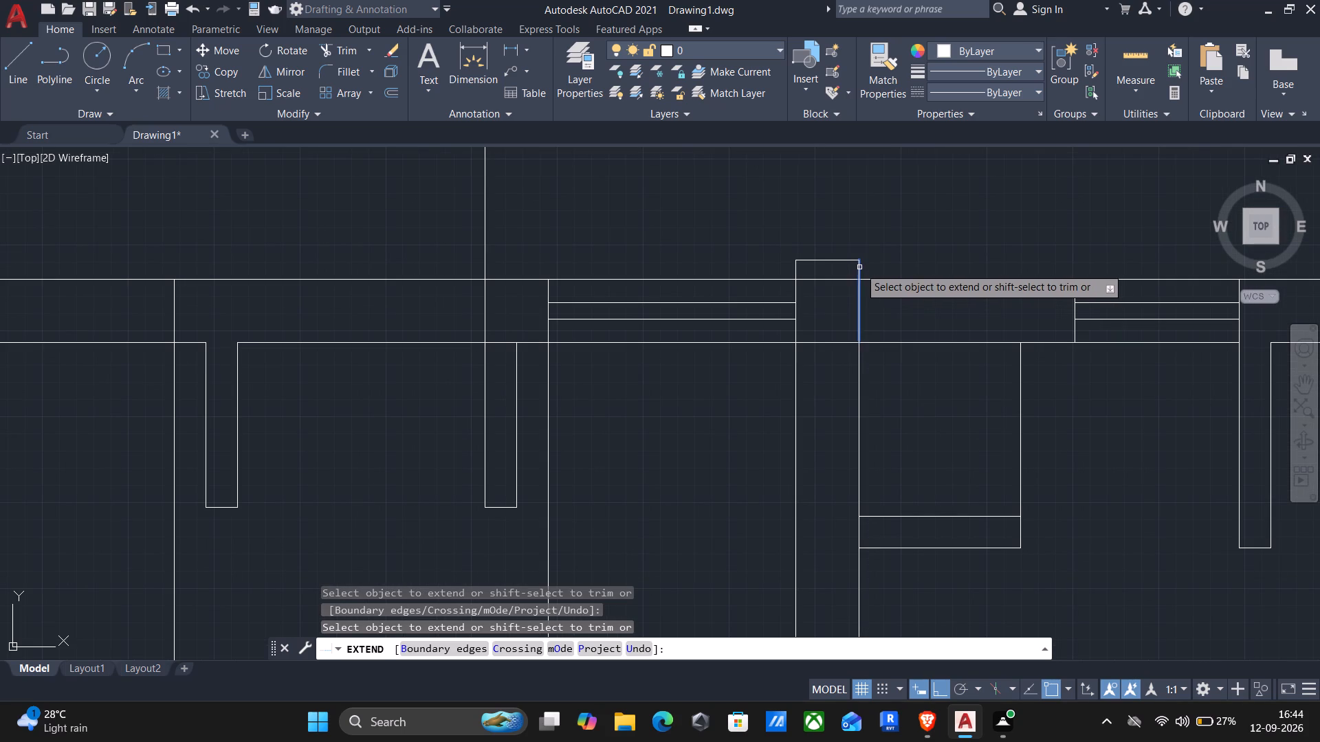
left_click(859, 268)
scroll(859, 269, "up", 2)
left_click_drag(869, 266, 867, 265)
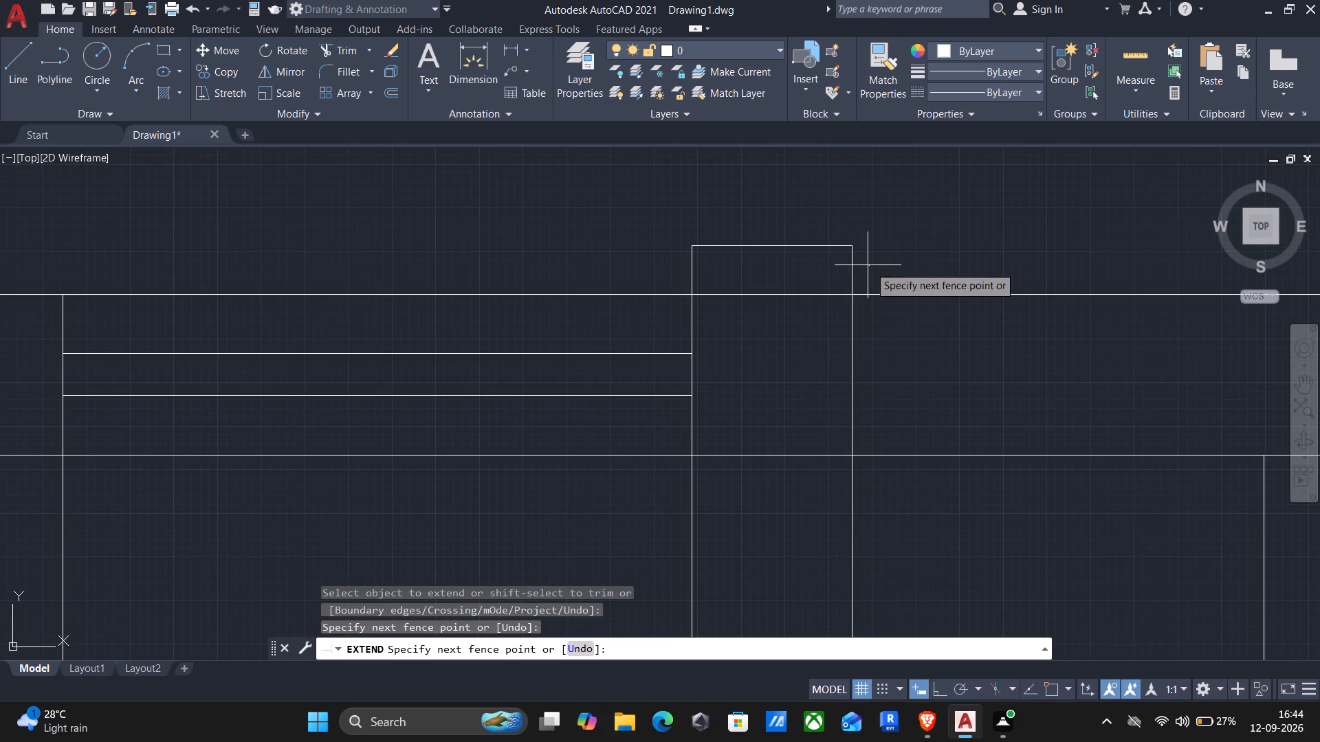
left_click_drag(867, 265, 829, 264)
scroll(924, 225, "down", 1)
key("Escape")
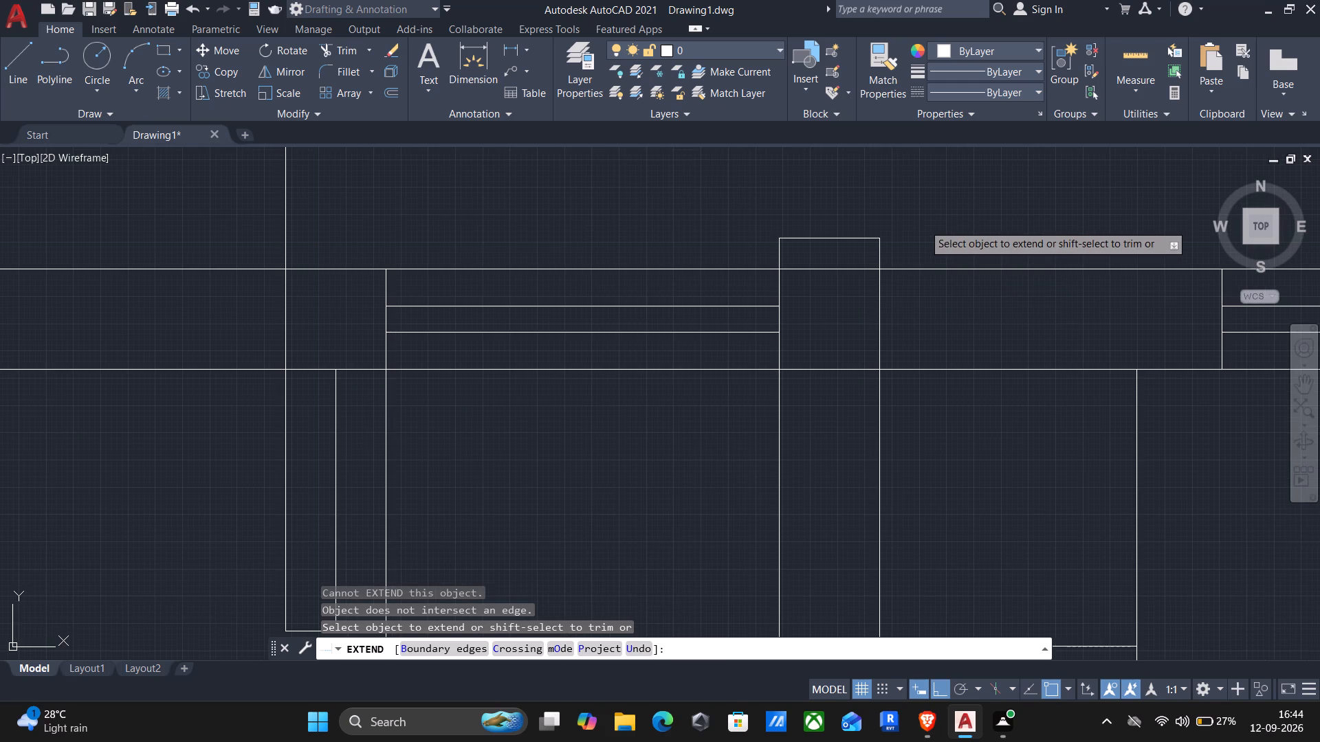
Draw a vertical line about 665 long from the offset line's east end down to the column's northeast corner.
scroll(864, 215, "down", 2)
middle_click_drag(866, 225, 900, 350)
key("l")
key("Return")
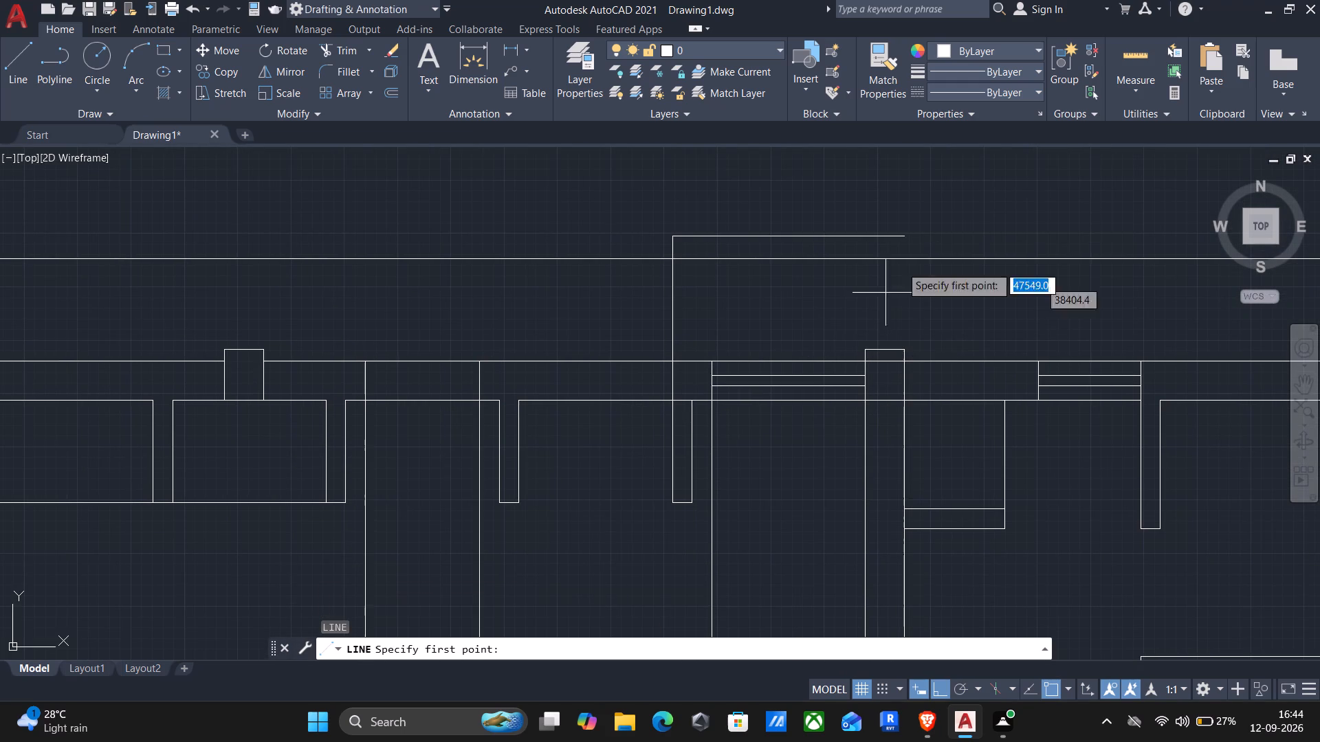
left_click(909, 236)
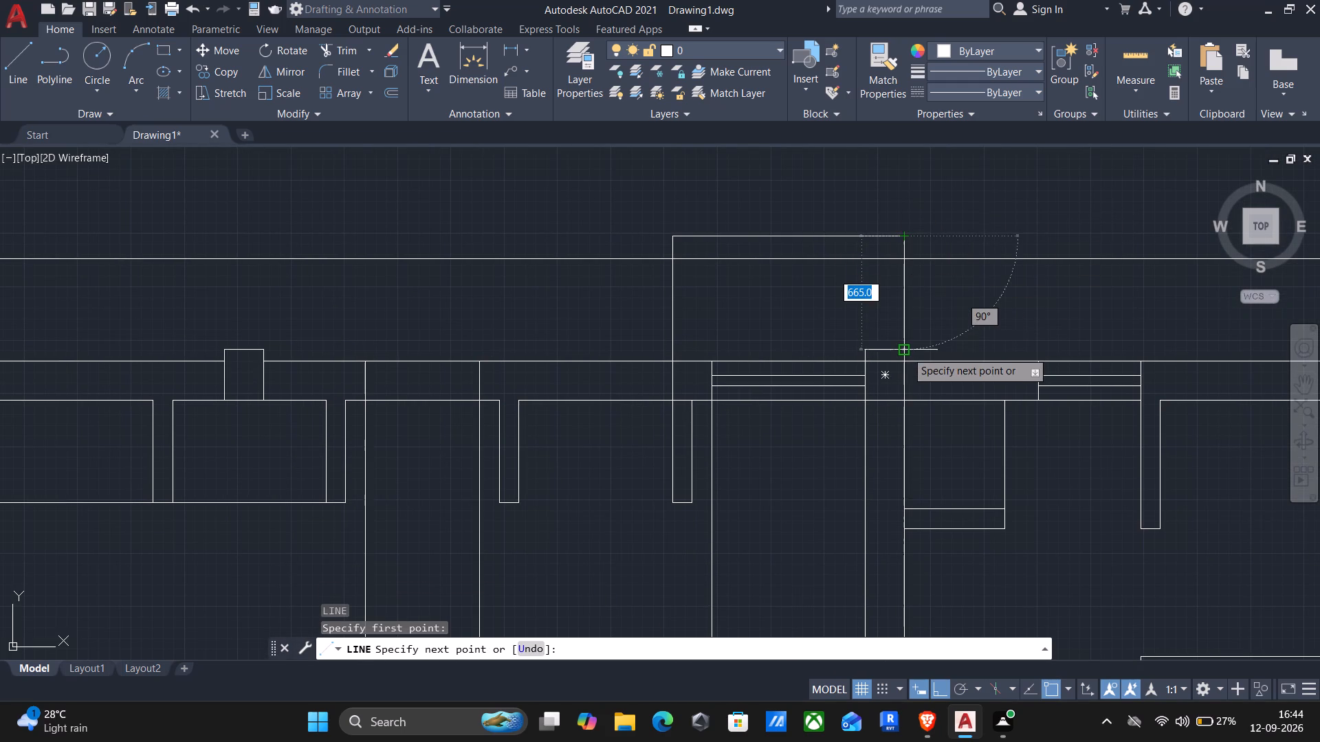
left_click(905, 352)
key("Return")
Delete the exploded rectangle's top and bottom edges along the north wall's outer and inner faces.
left_click(837, 361)
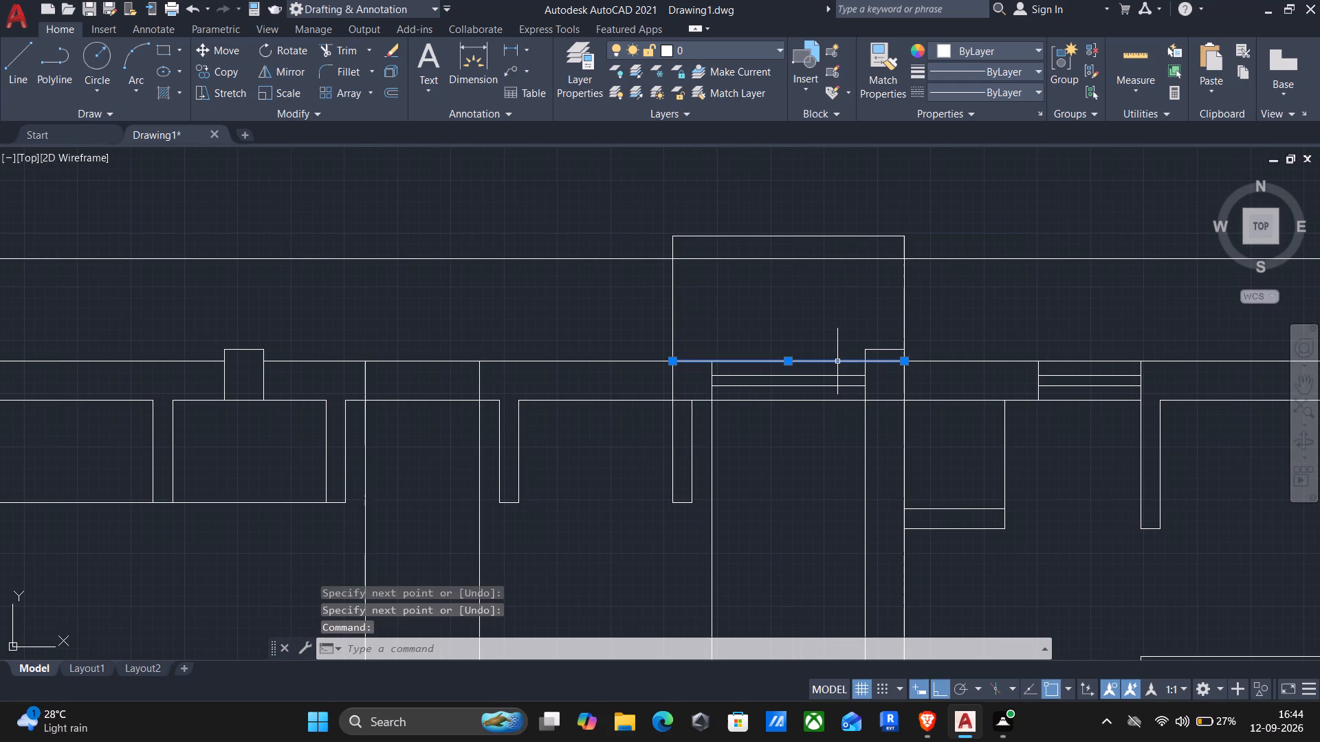
key("Delete")
left_click(806, 401)
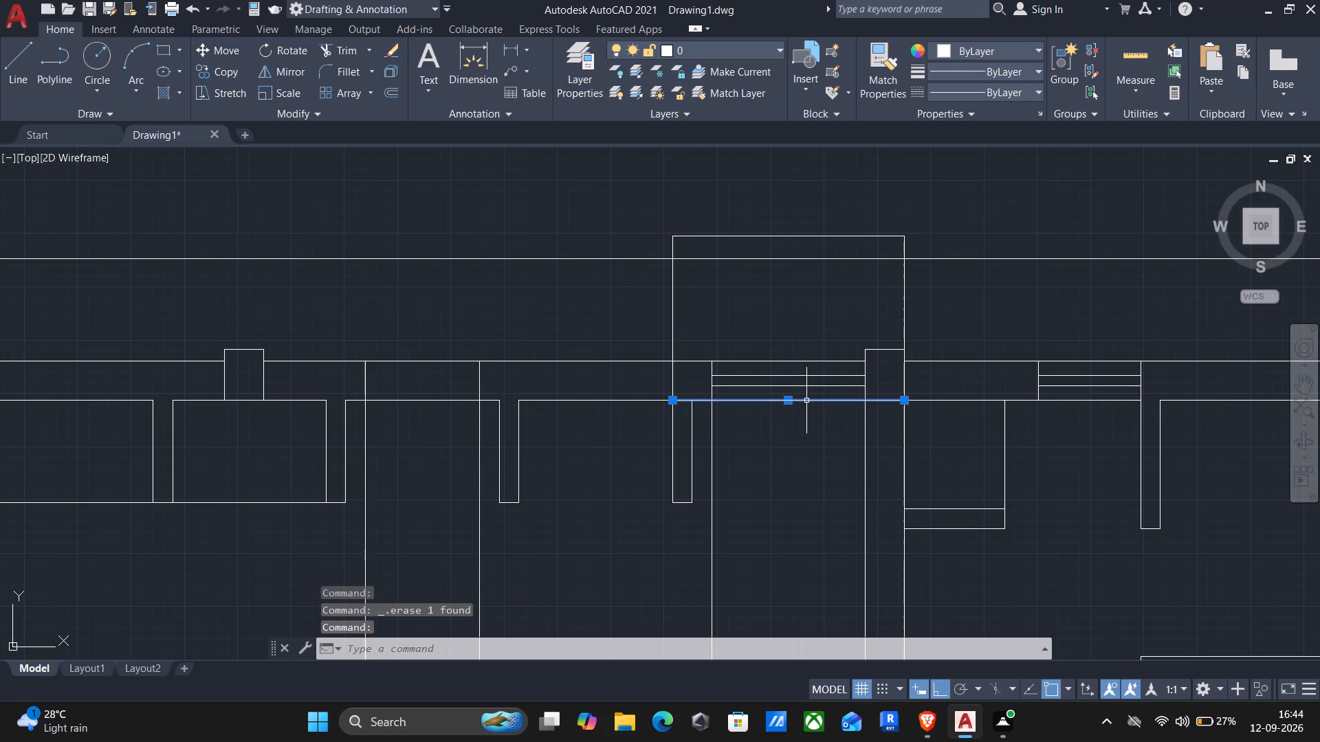
key("Delete")
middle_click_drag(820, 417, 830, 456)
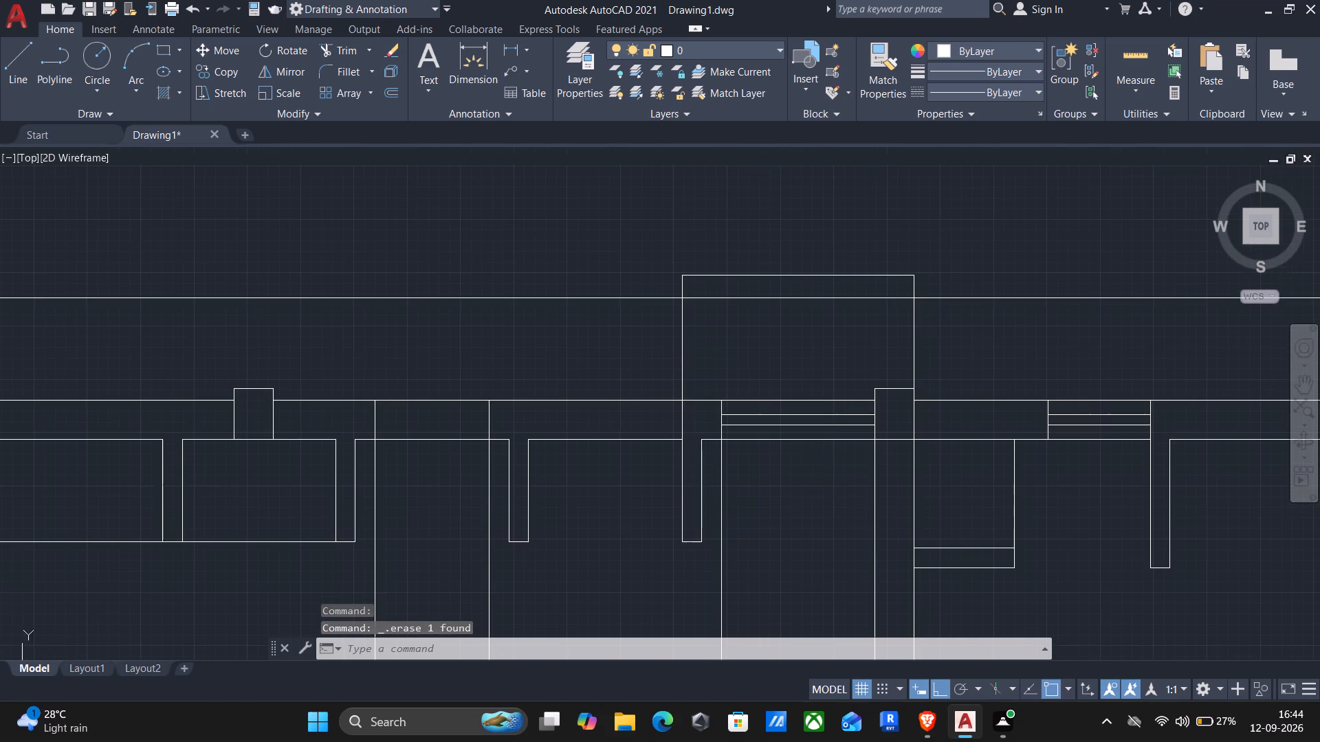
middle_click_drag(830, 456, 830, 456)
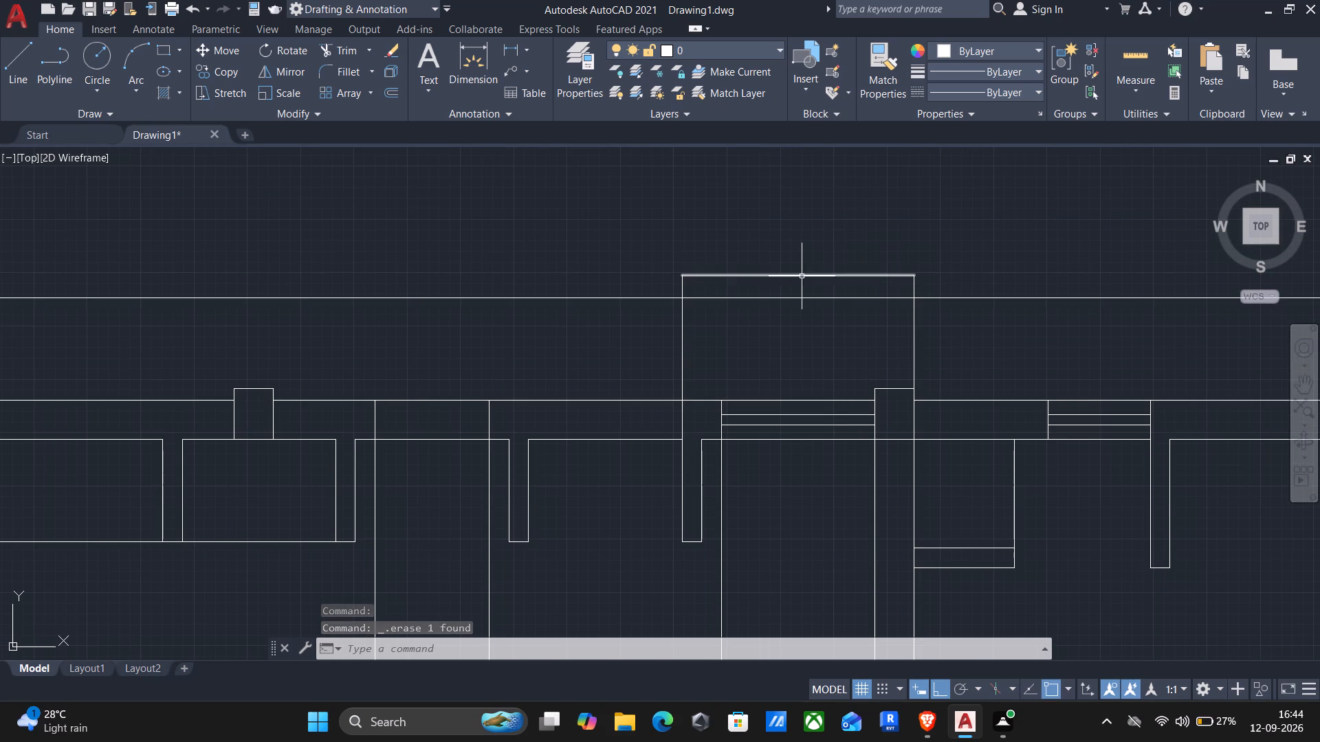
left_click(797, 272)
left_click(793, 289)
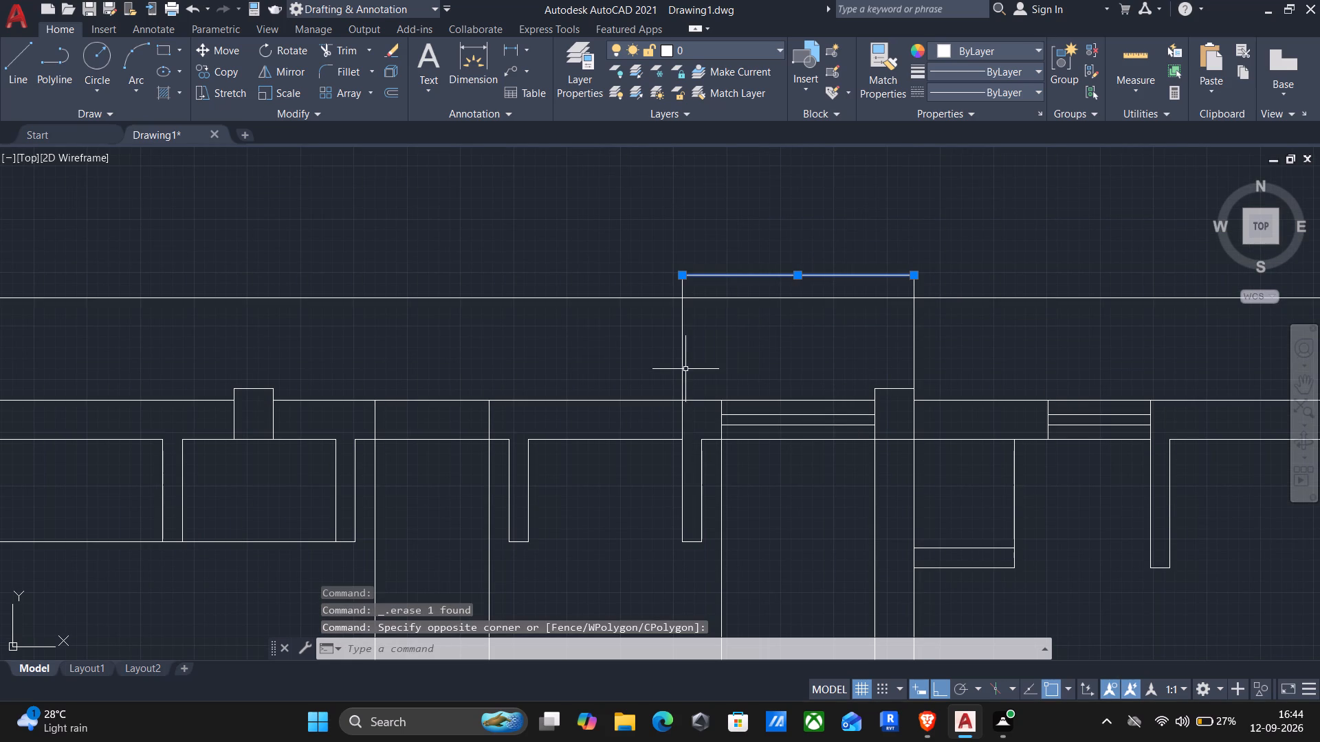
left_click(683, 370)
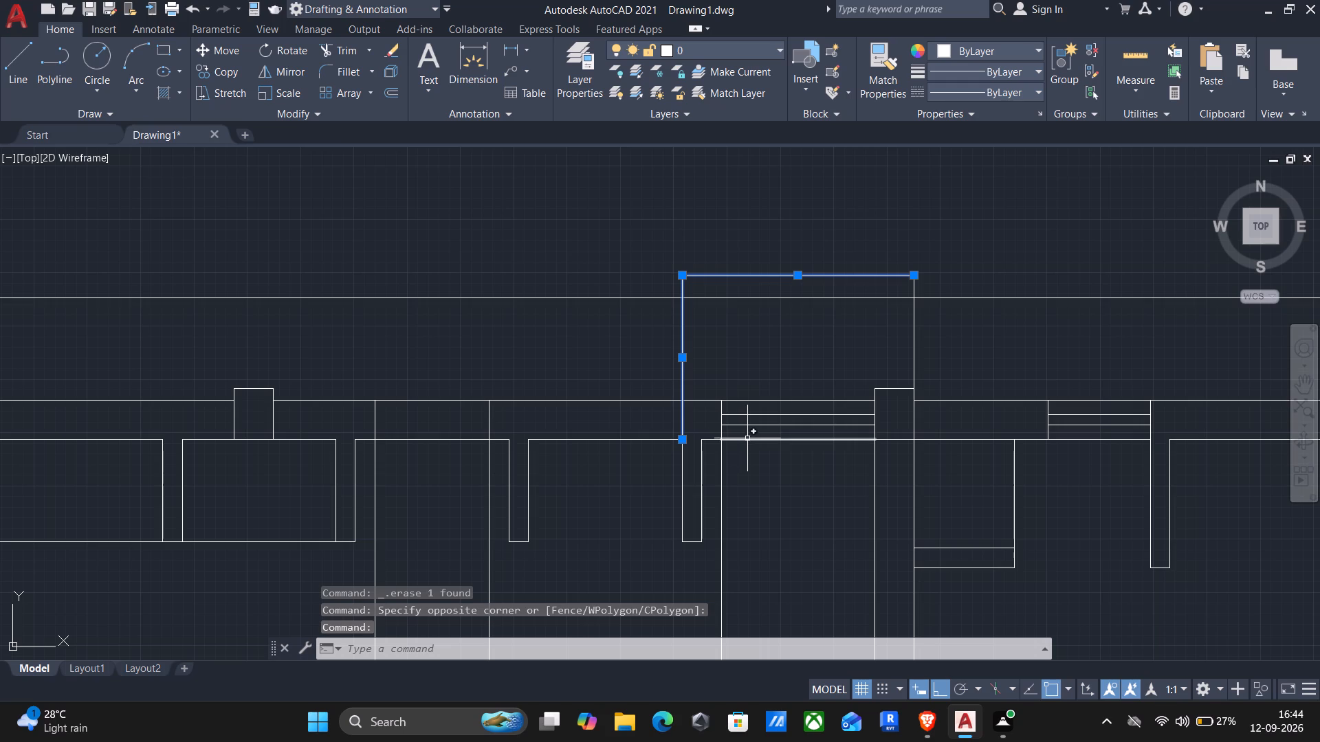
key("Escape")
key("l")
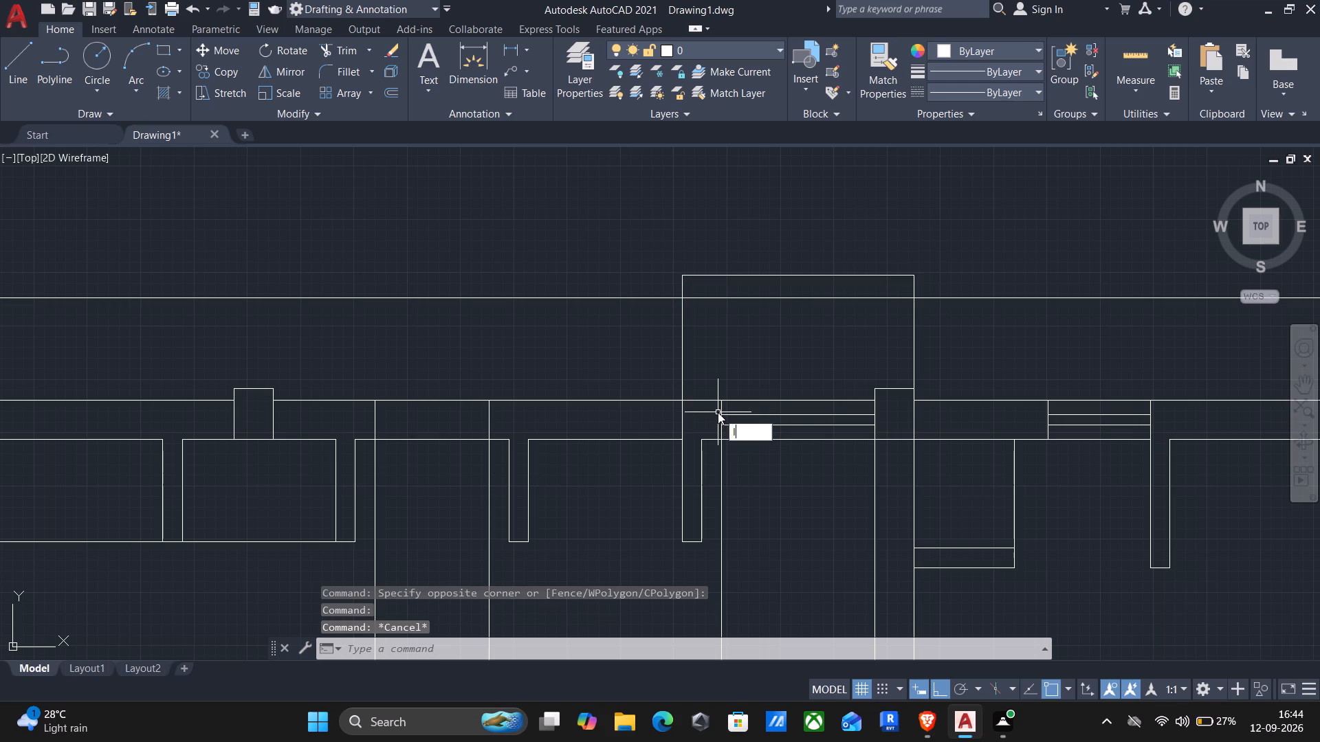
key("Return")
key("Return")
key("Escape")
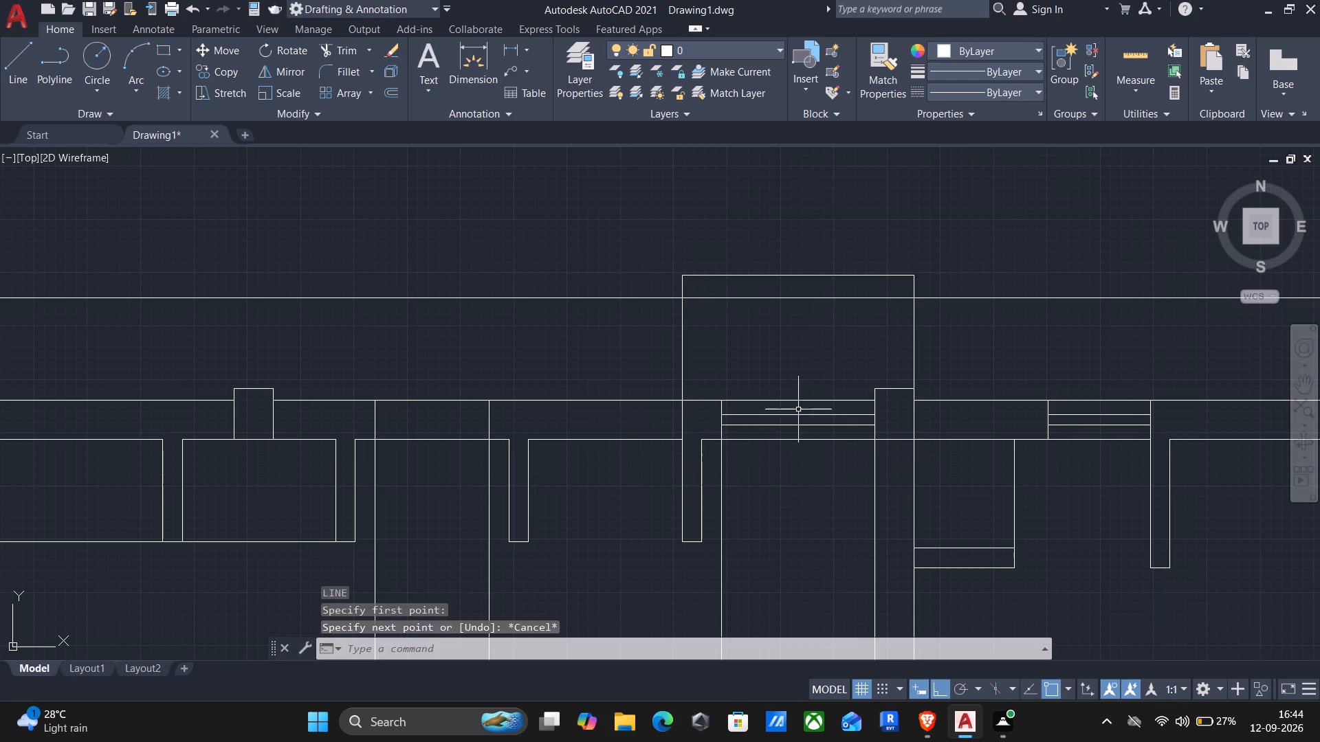
Draw a line along the north wall's inner face from the projection's west edge to the column's east edge.
key("Return")
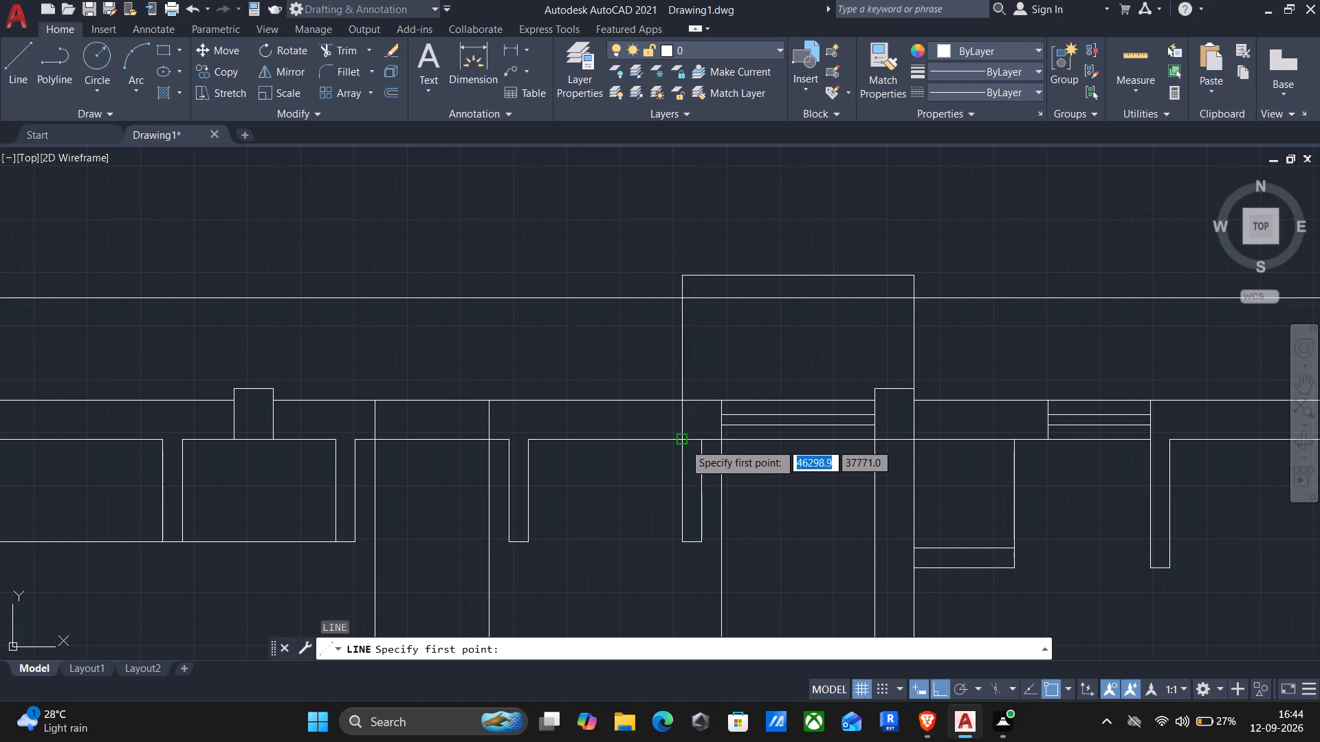
left_click_drag(683, 443, 697, 448)
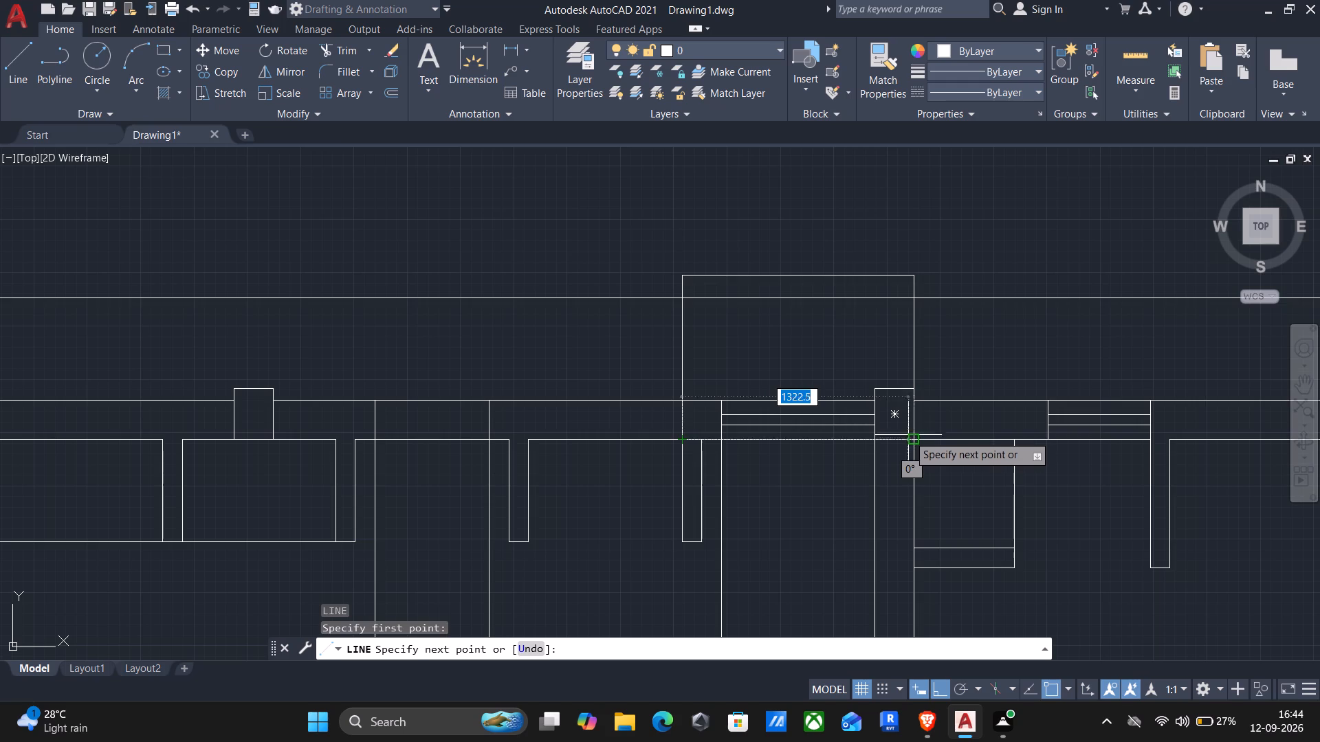
left_click(910, 436)
key("Return")
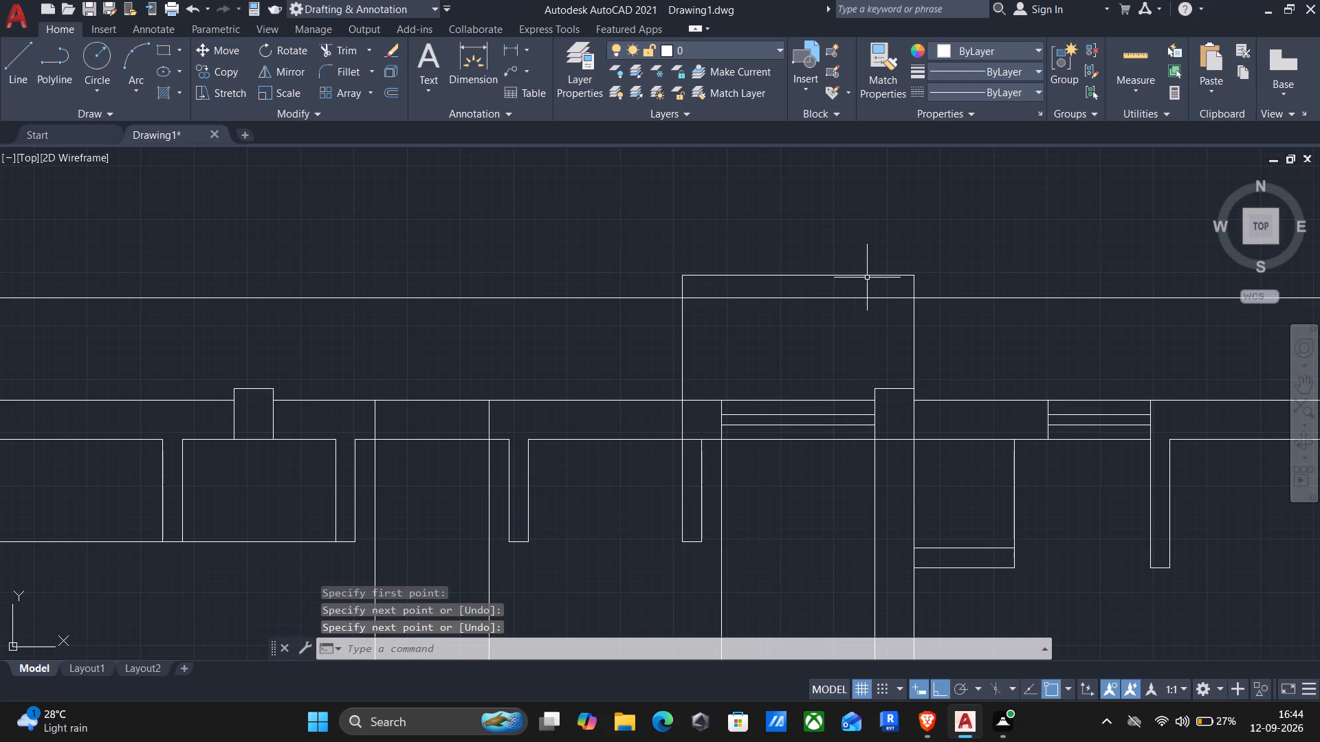
Join the projection's bottom, east, top and west lines into one polyline.
left_click(749, 441)
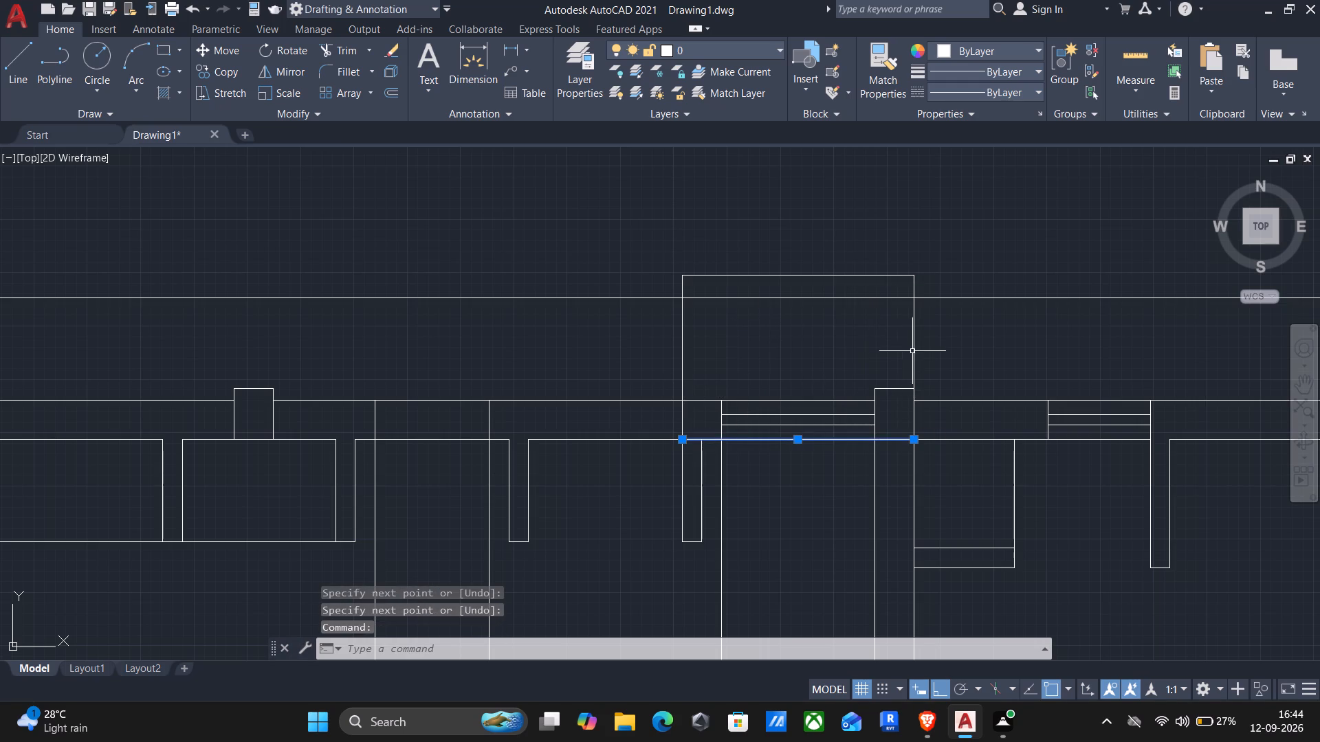
left_click(913, 349)
left_click(857, 273)
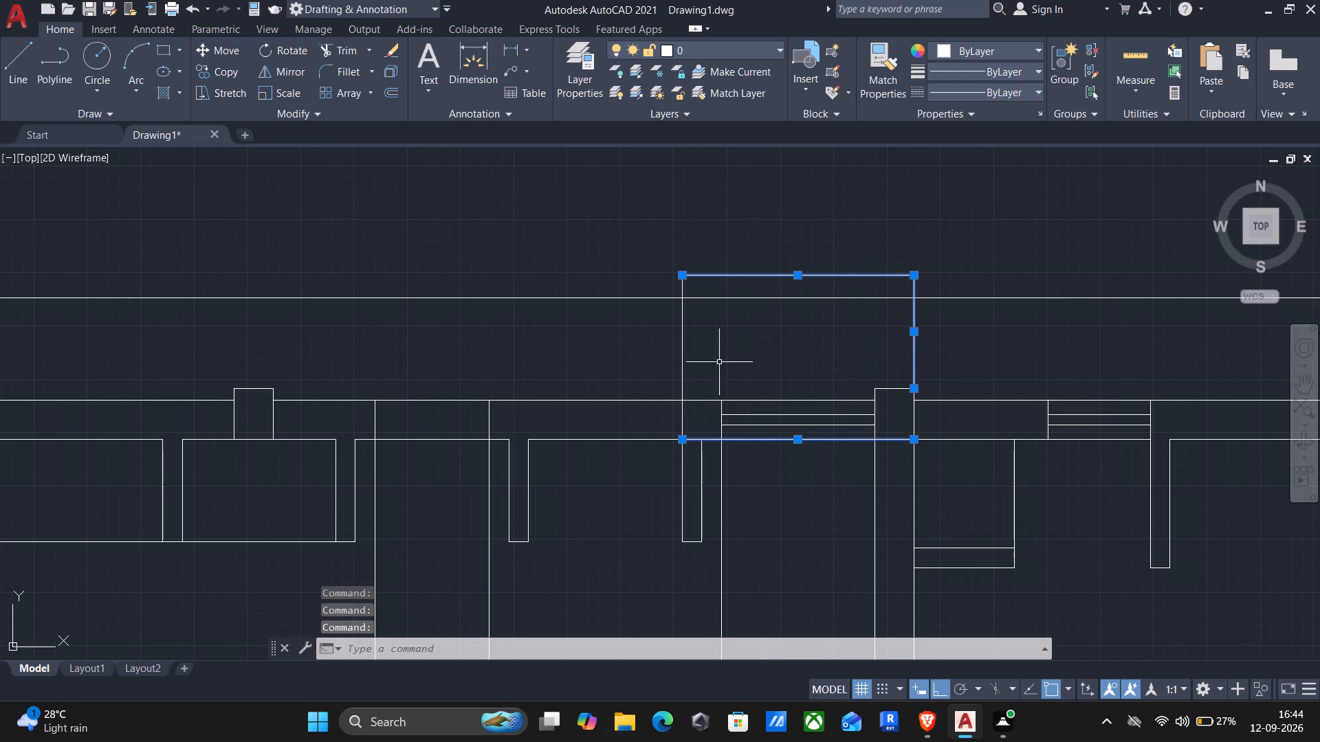
left_click(681, 350)
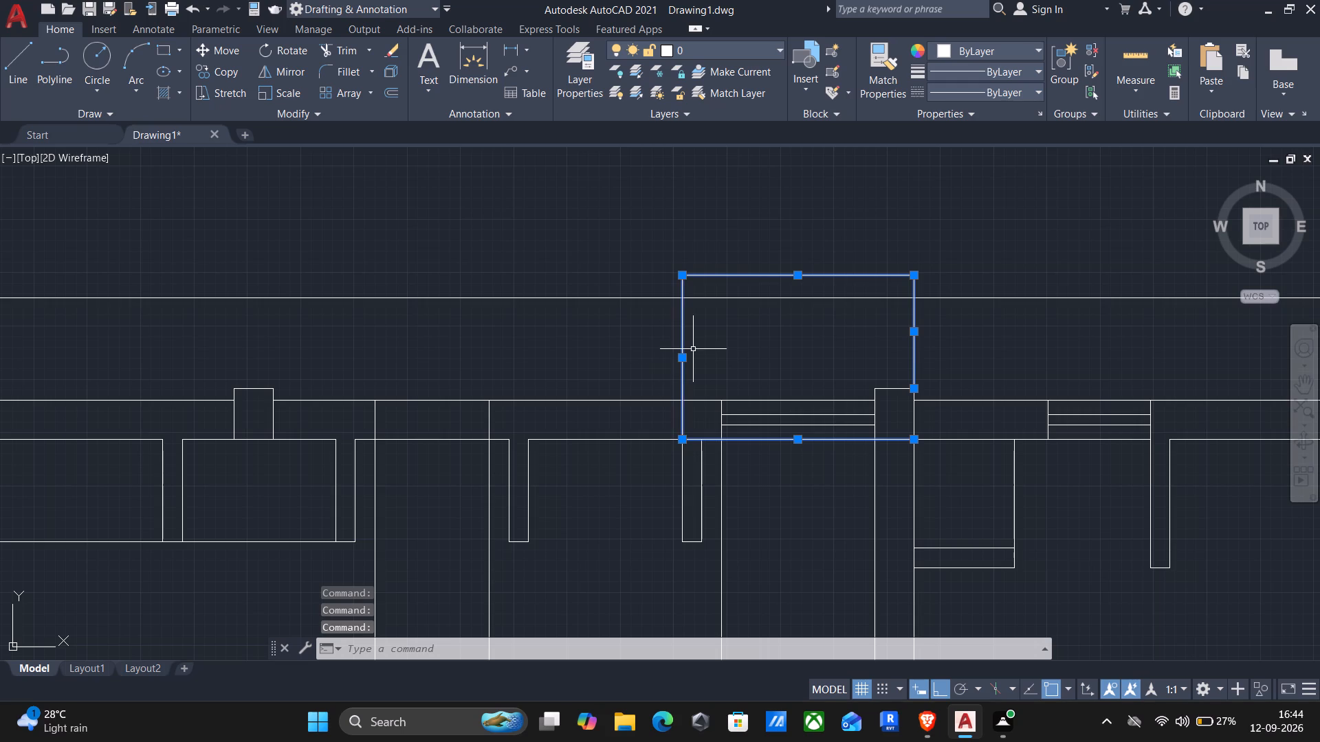
key("j")
key("Return")
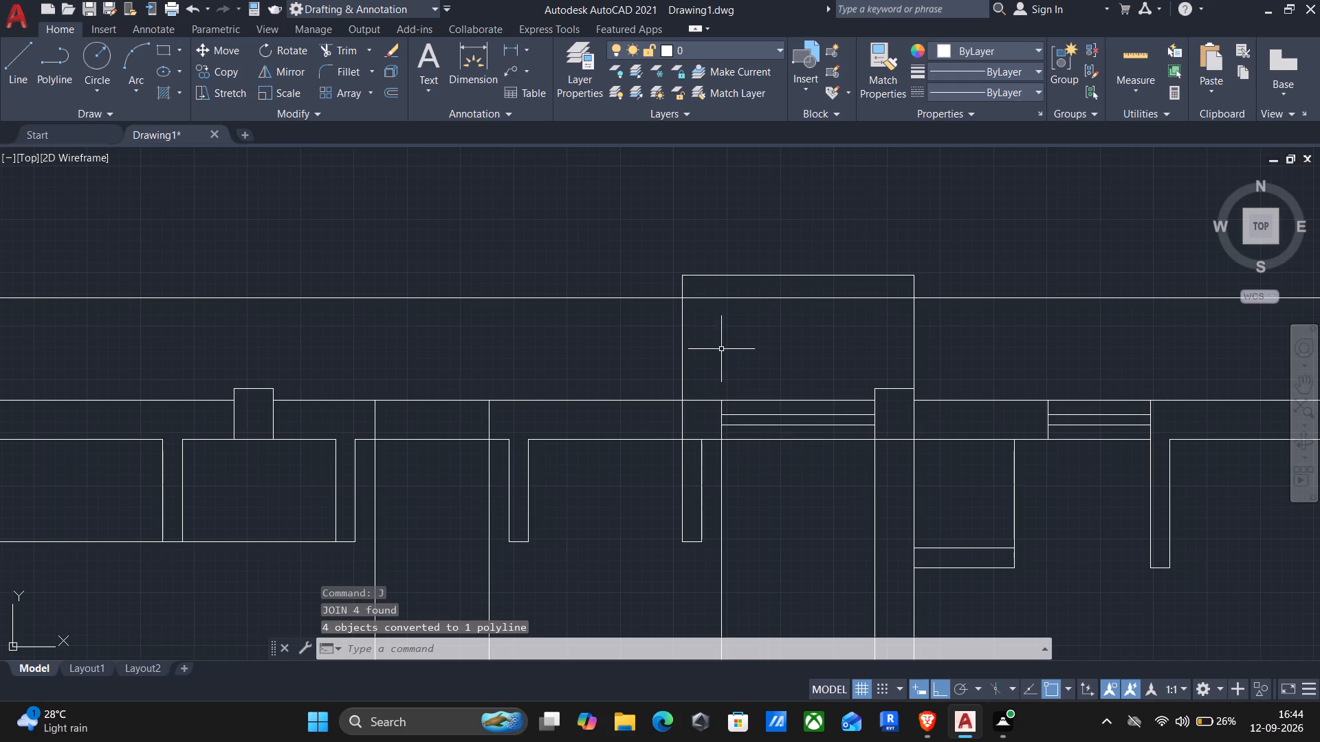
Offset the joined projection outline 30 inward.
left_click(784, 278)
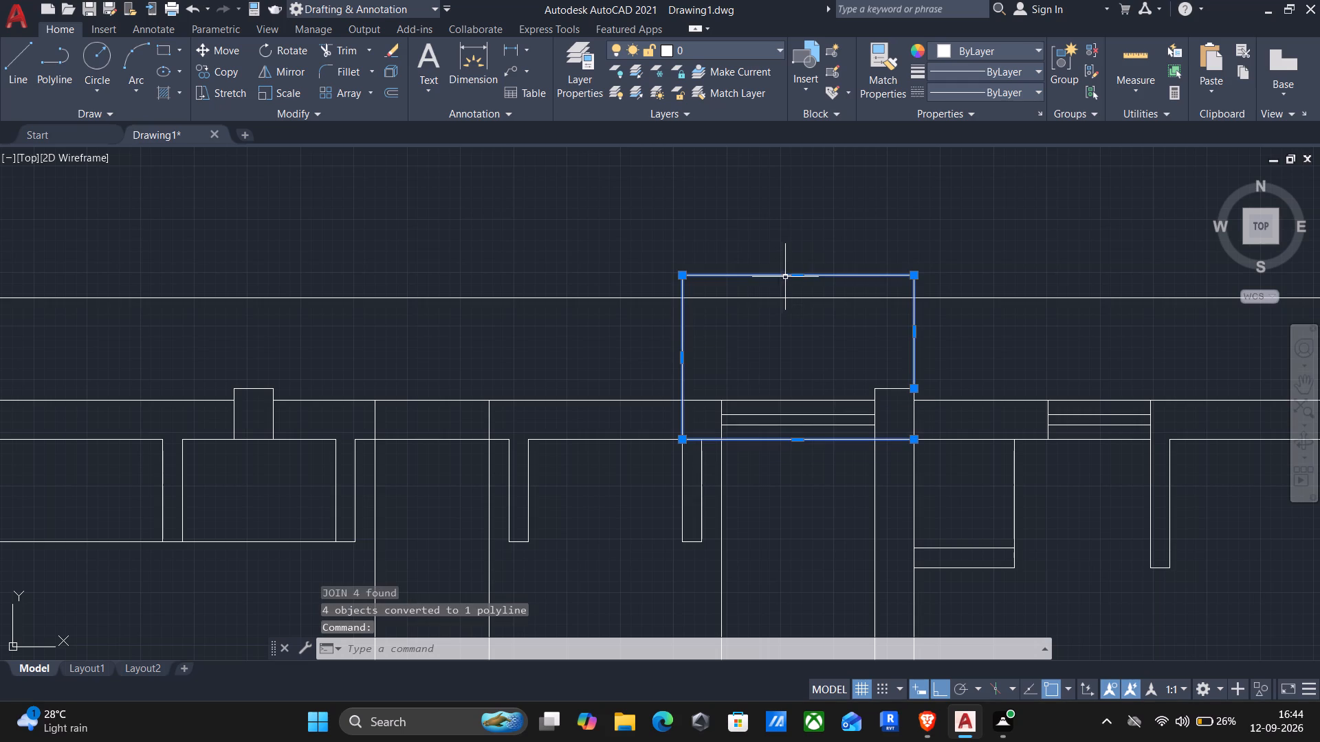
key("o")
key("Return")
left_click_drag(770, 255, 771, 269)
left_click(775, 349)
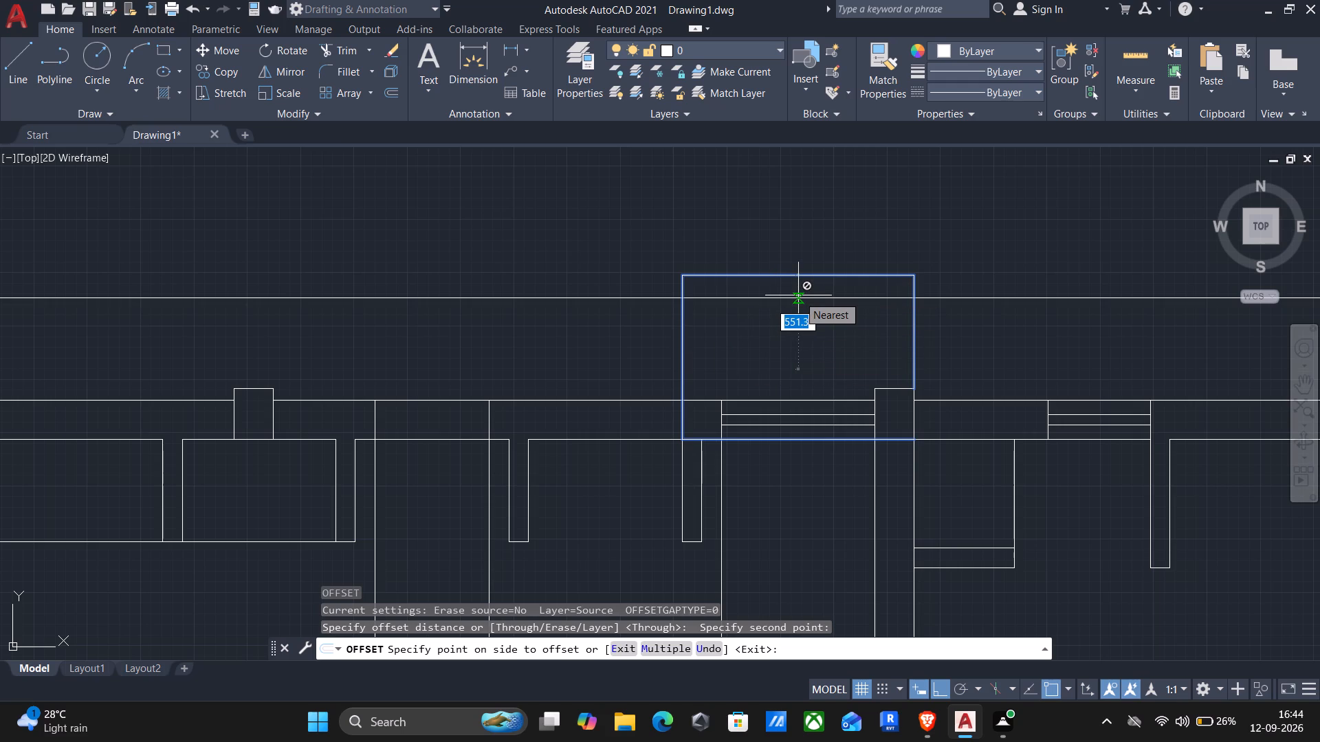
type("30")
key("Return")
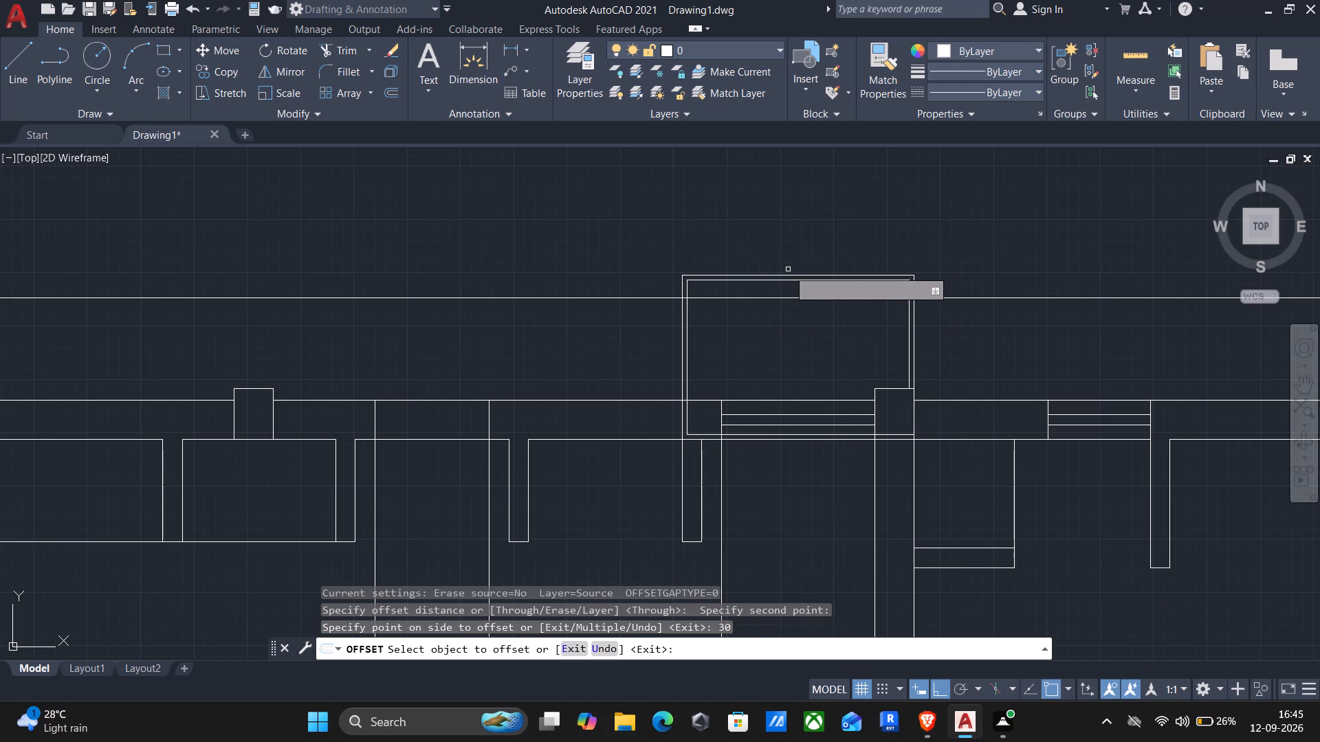
Offset the outer projection outline 100 inward.
left_click(778, 276)
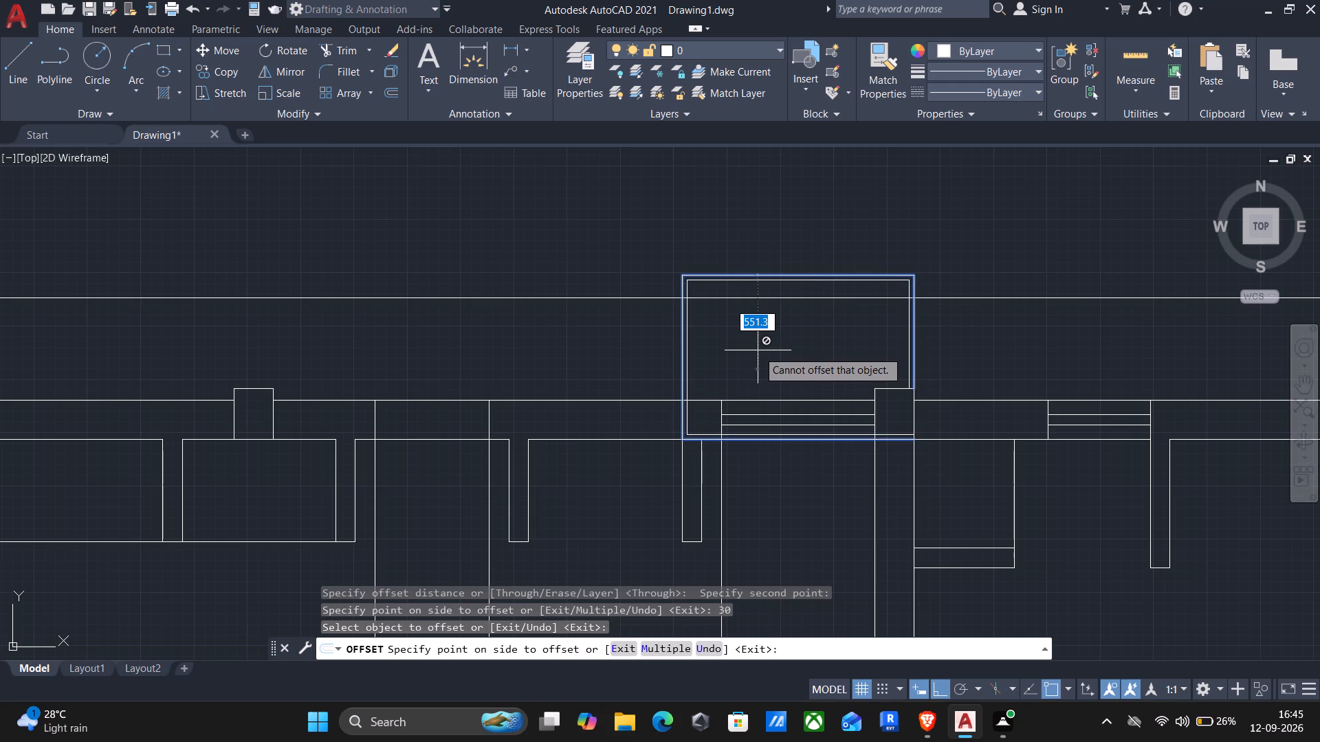
type("100")
key("Return")
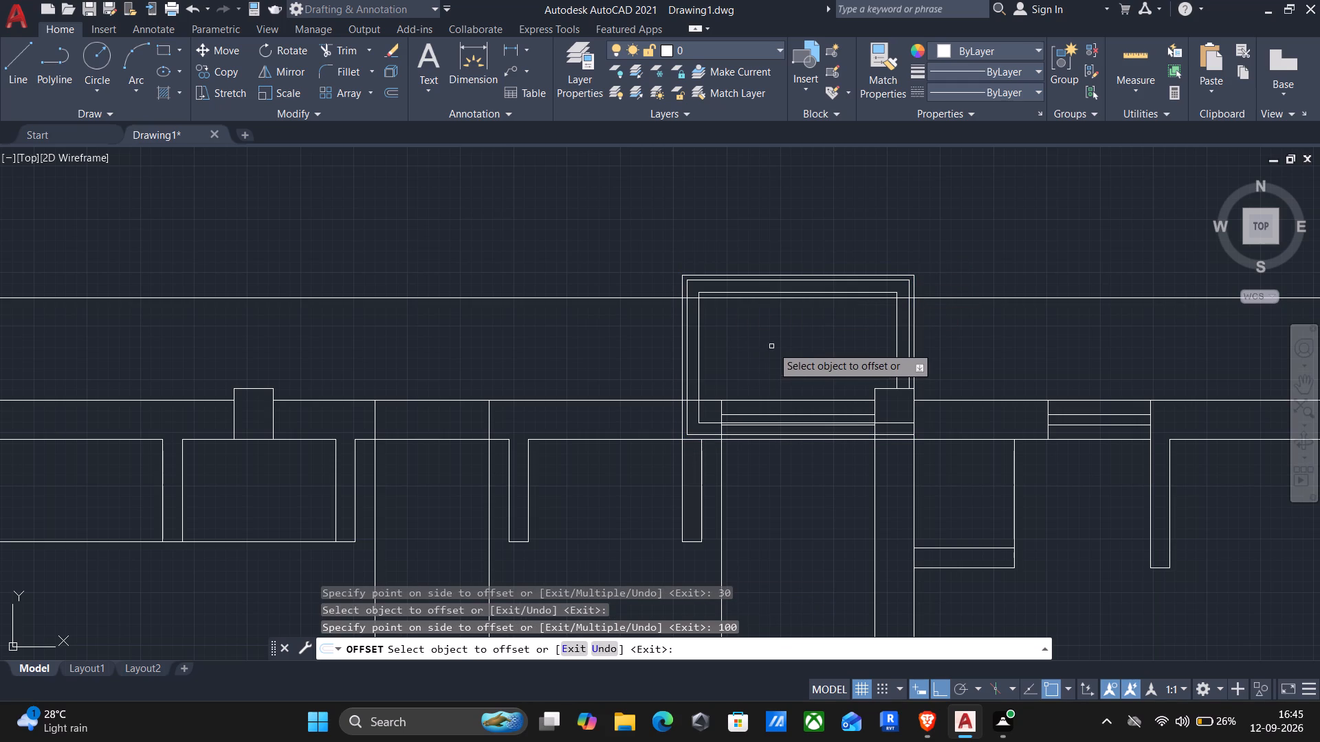
key("Escape")
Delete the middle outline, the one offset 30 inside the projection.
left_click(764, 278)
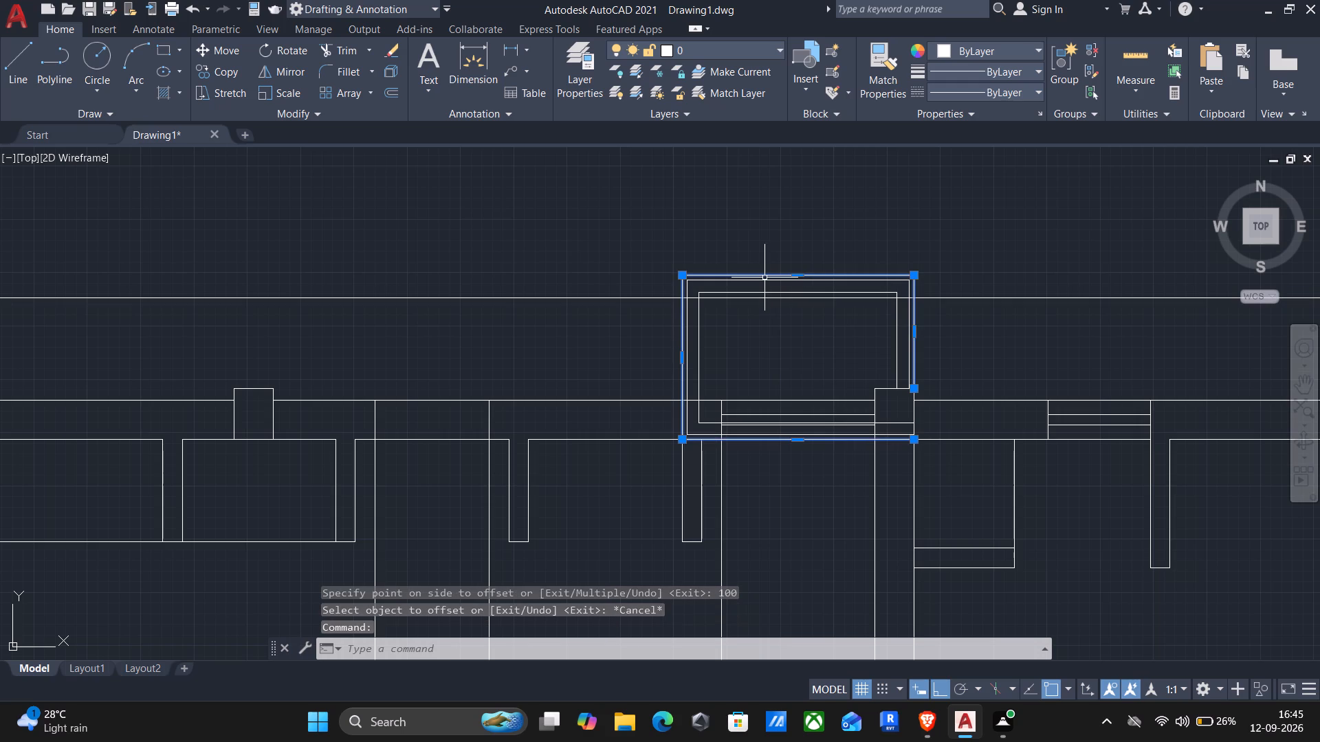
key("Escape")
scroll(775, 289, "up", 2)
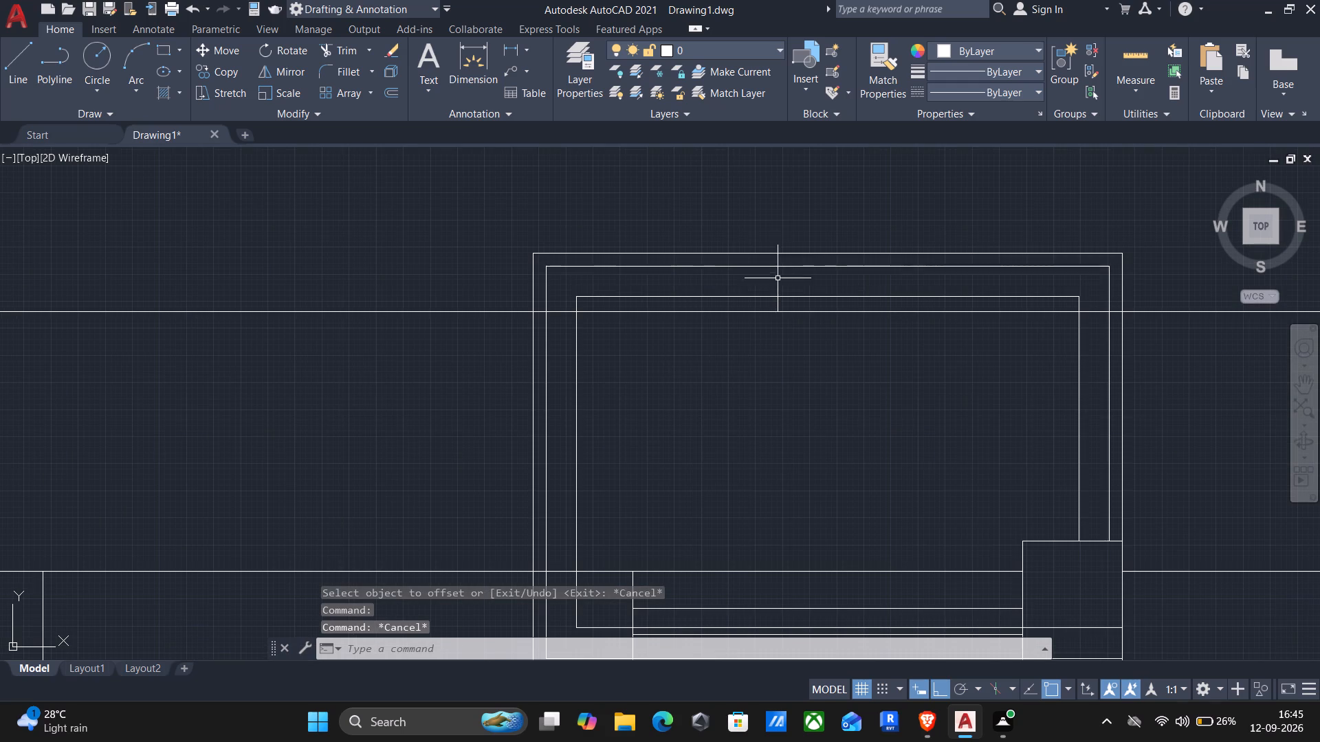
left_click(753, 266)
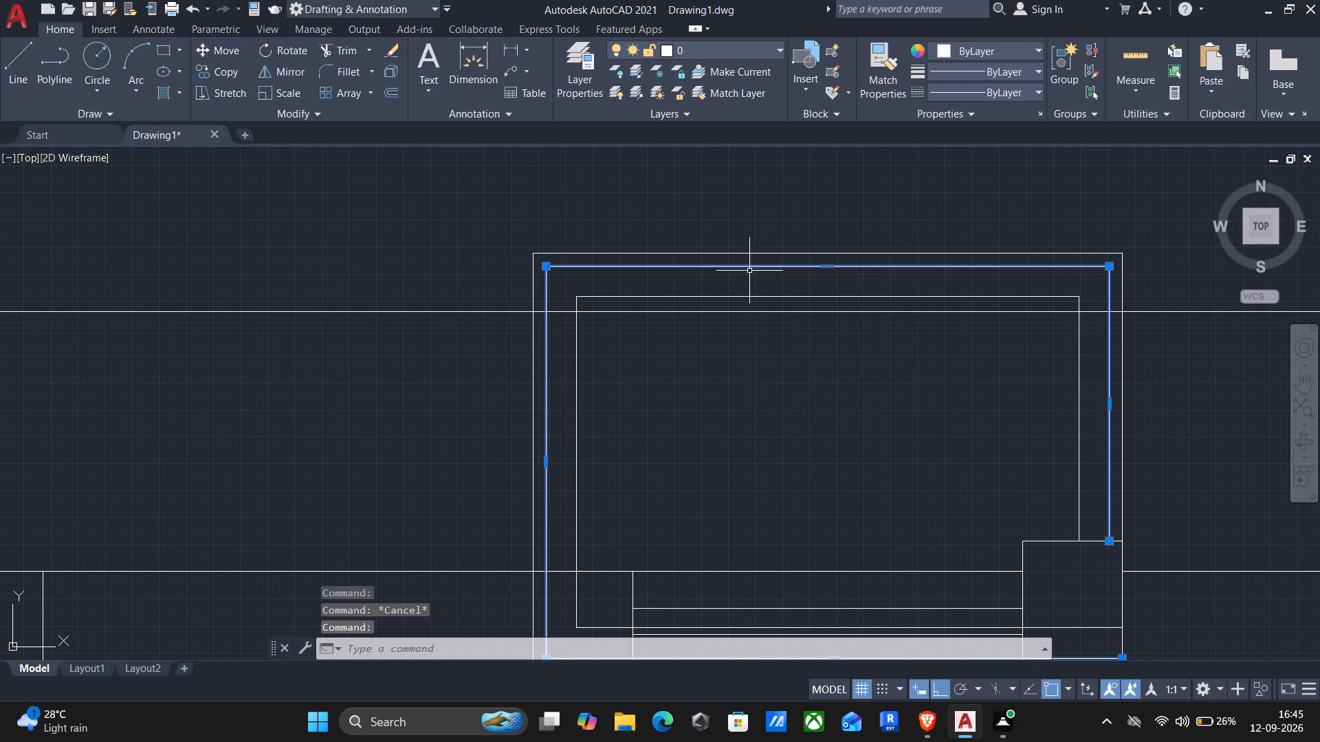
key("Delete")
Offset the projection's inset outline 40 inward to add a third nested outline.
scroll(802, 343, "down", 2)
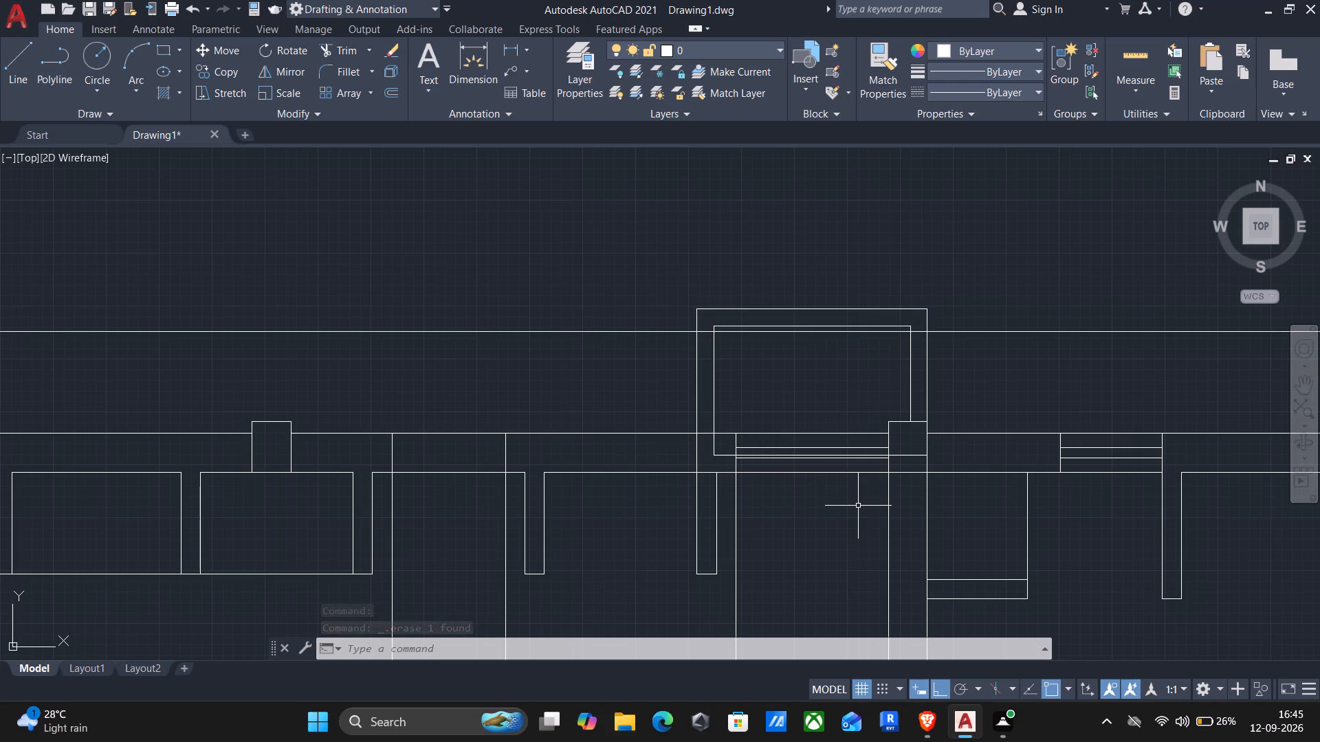
scroll(844, 465, "up", 2)
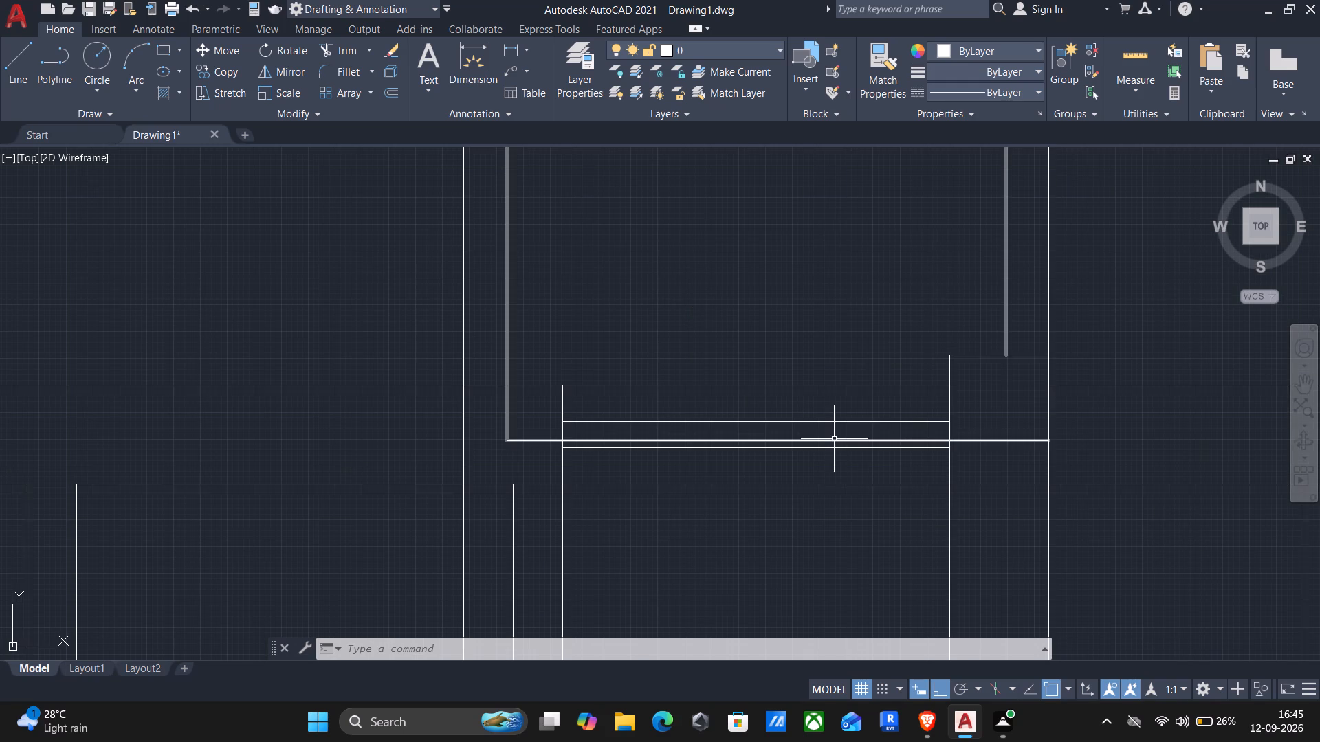
scroll(857, 496, "down", 1)
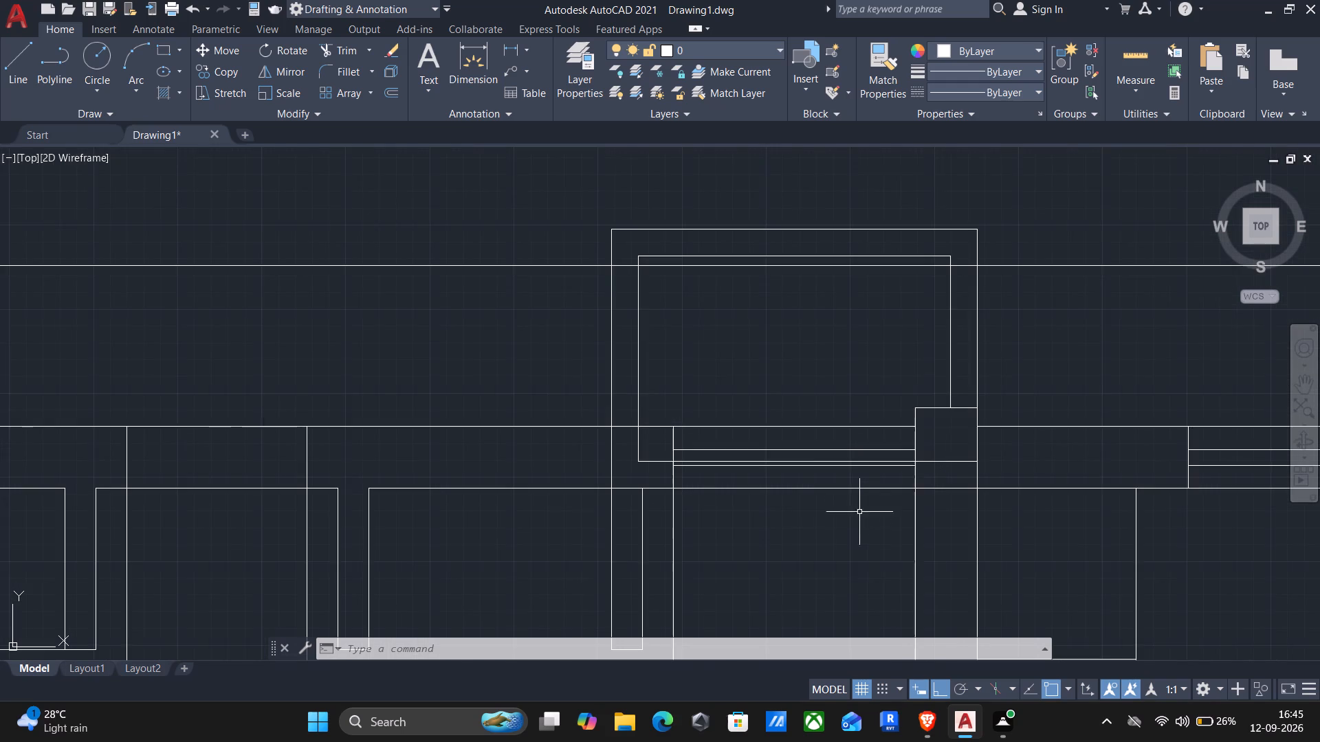
middle_click_drag(848, 548, 837, 531)
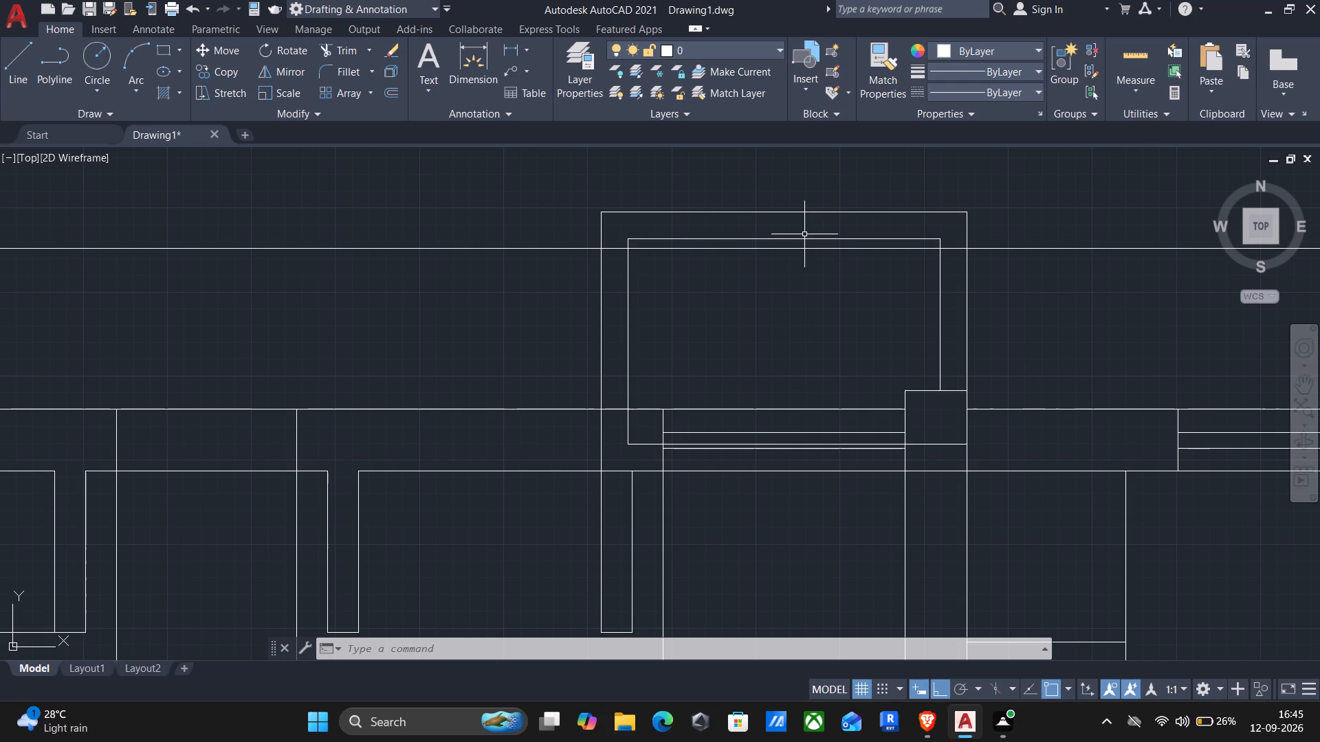
key("o")
key("Return")
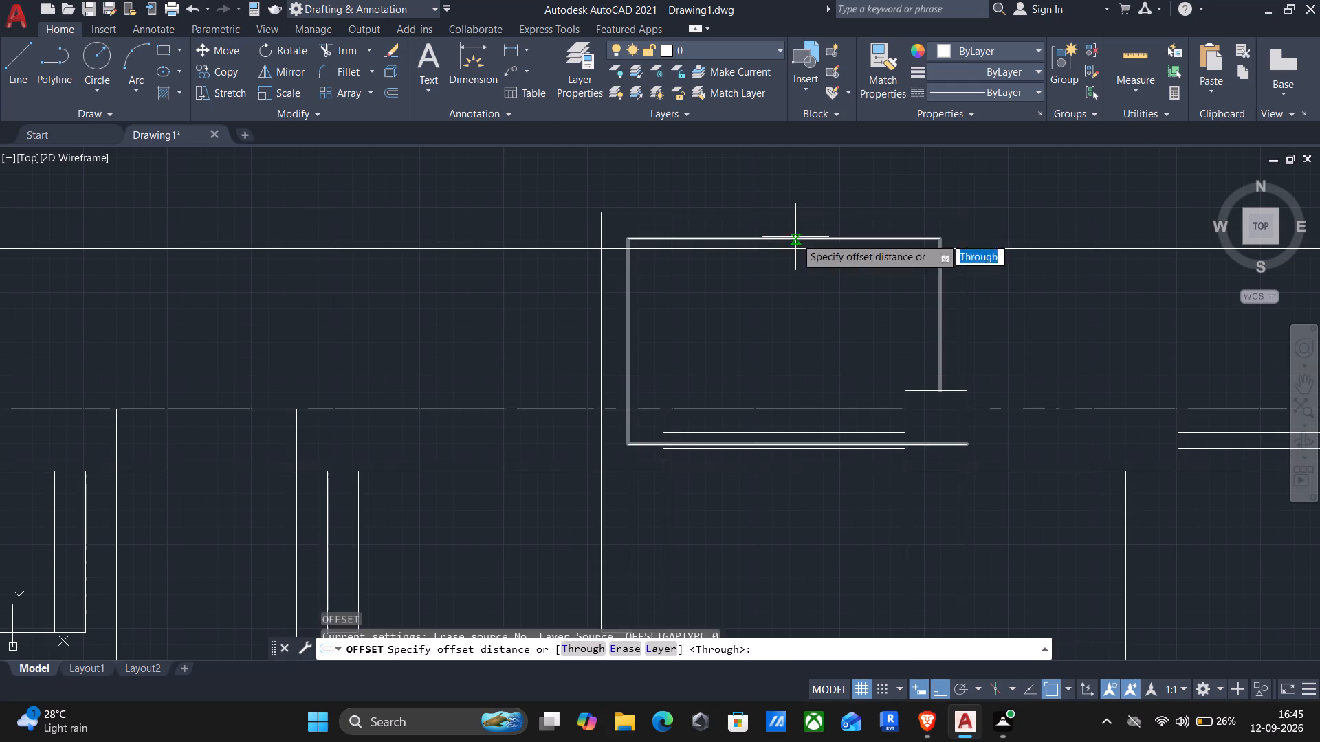
left_click(795, 237)
left_click(784, 314)
left_click(768, 240)
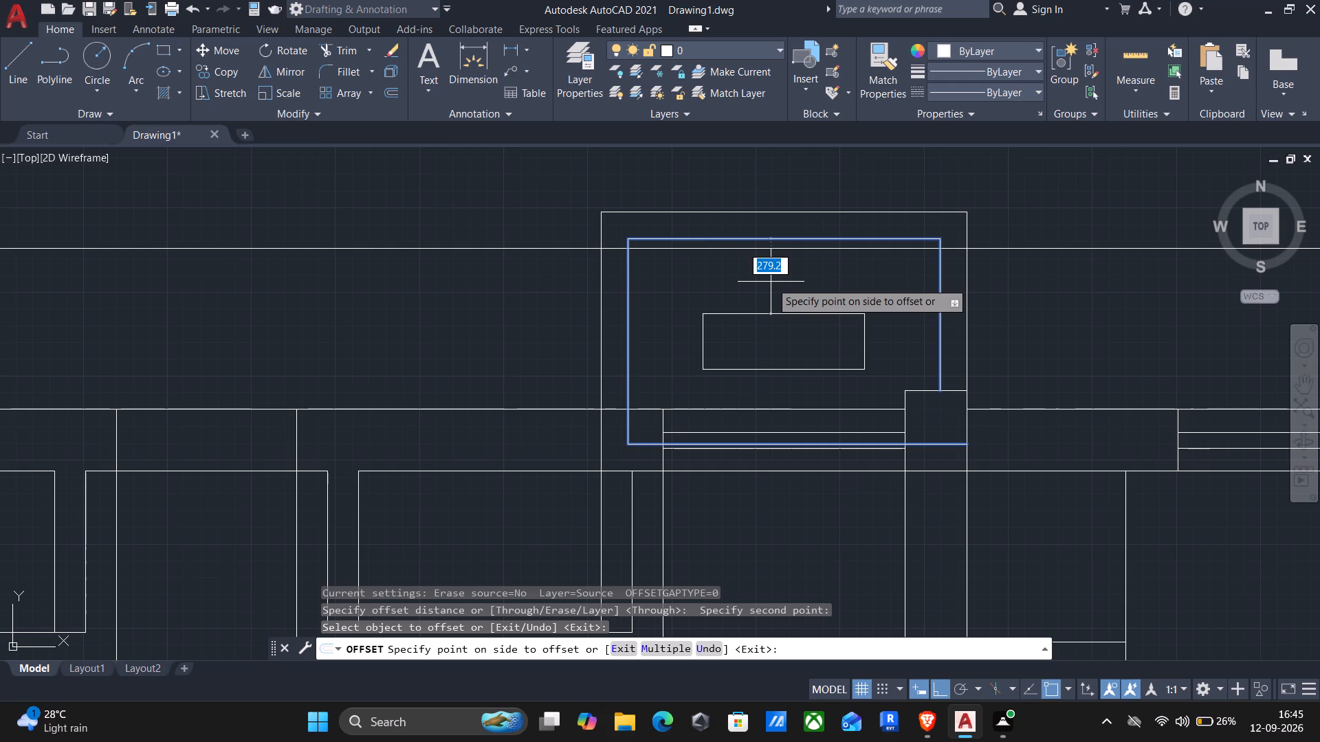
type("40")
key("Return")
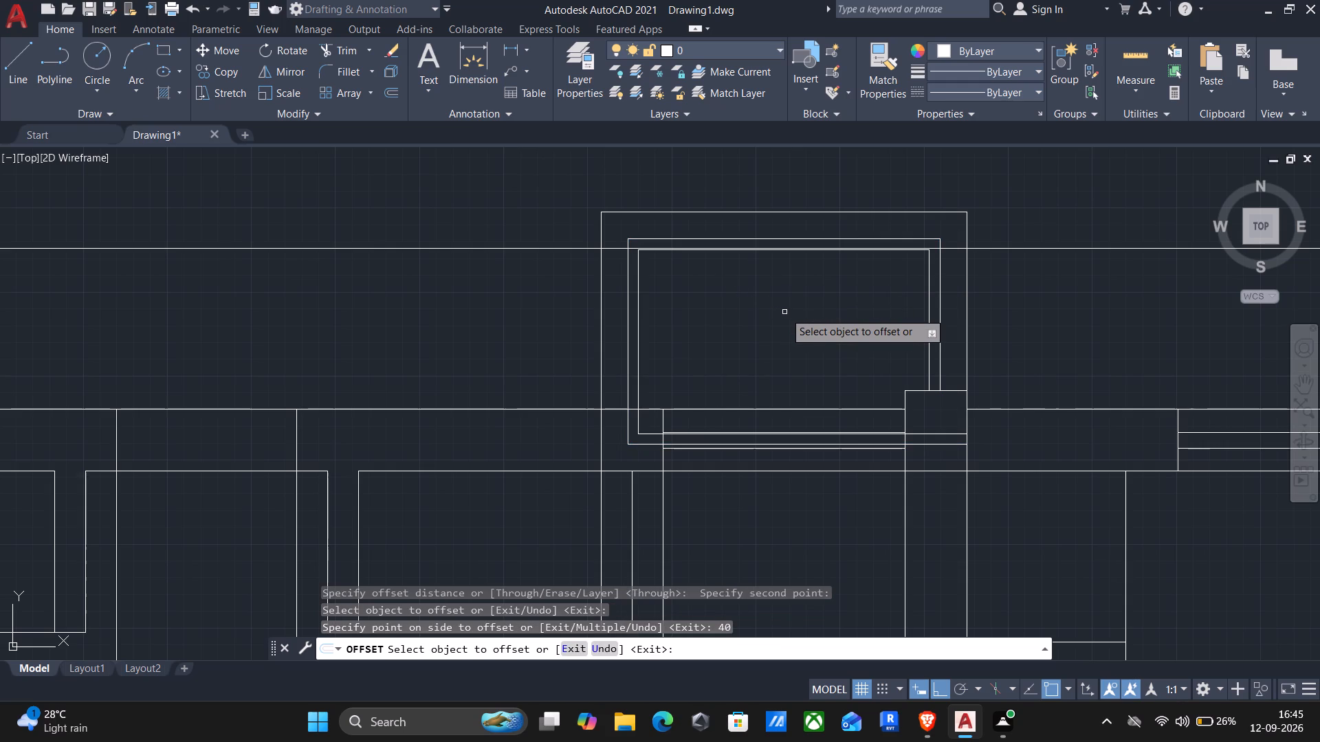
key("Escape")
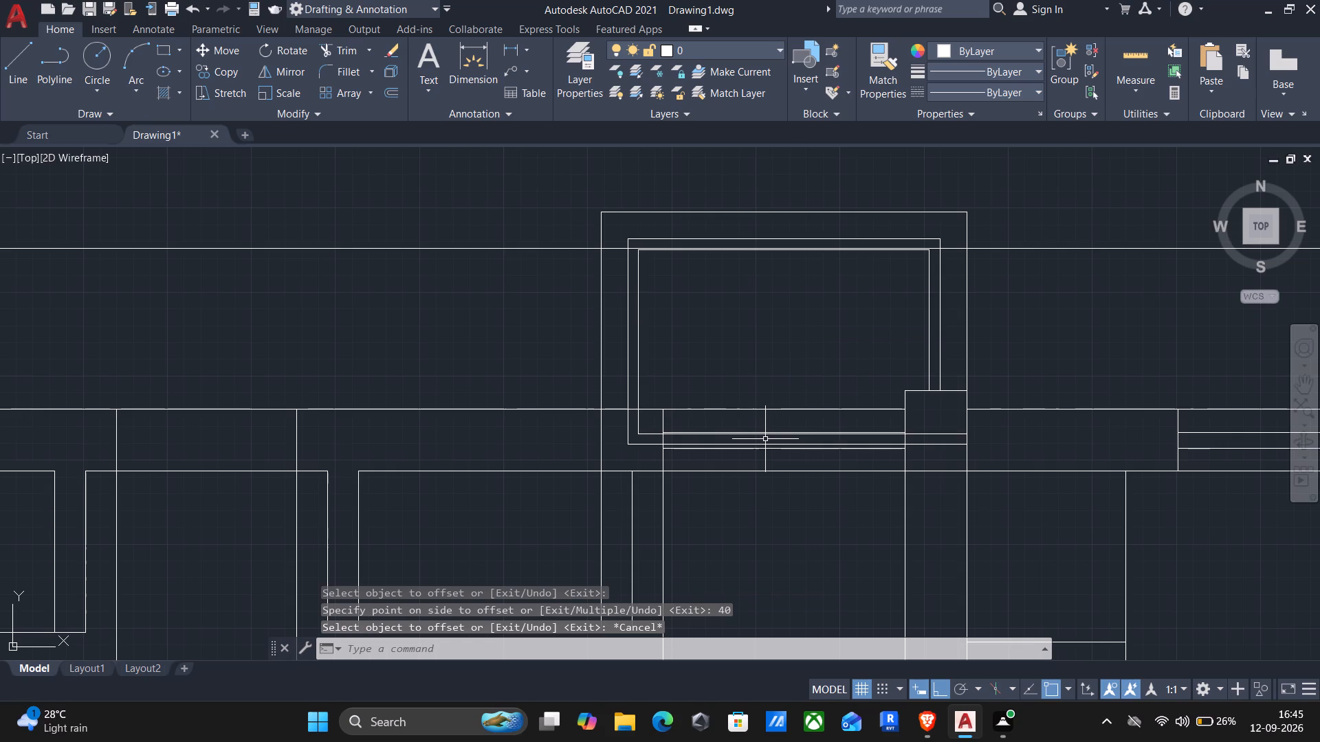
Explode the projection's outer outline and both inset outlines into separate lines.
scroll(762, 458, "up", 2)
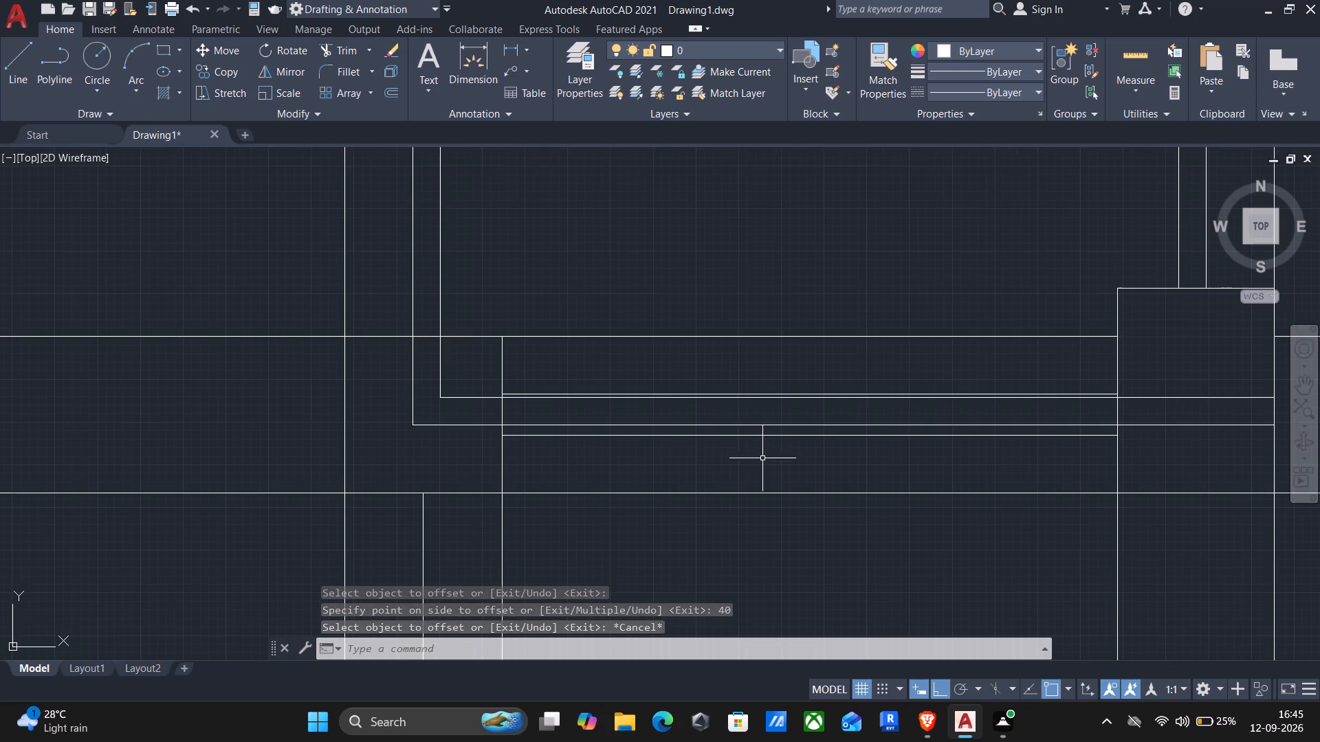
left_click(712, 423)
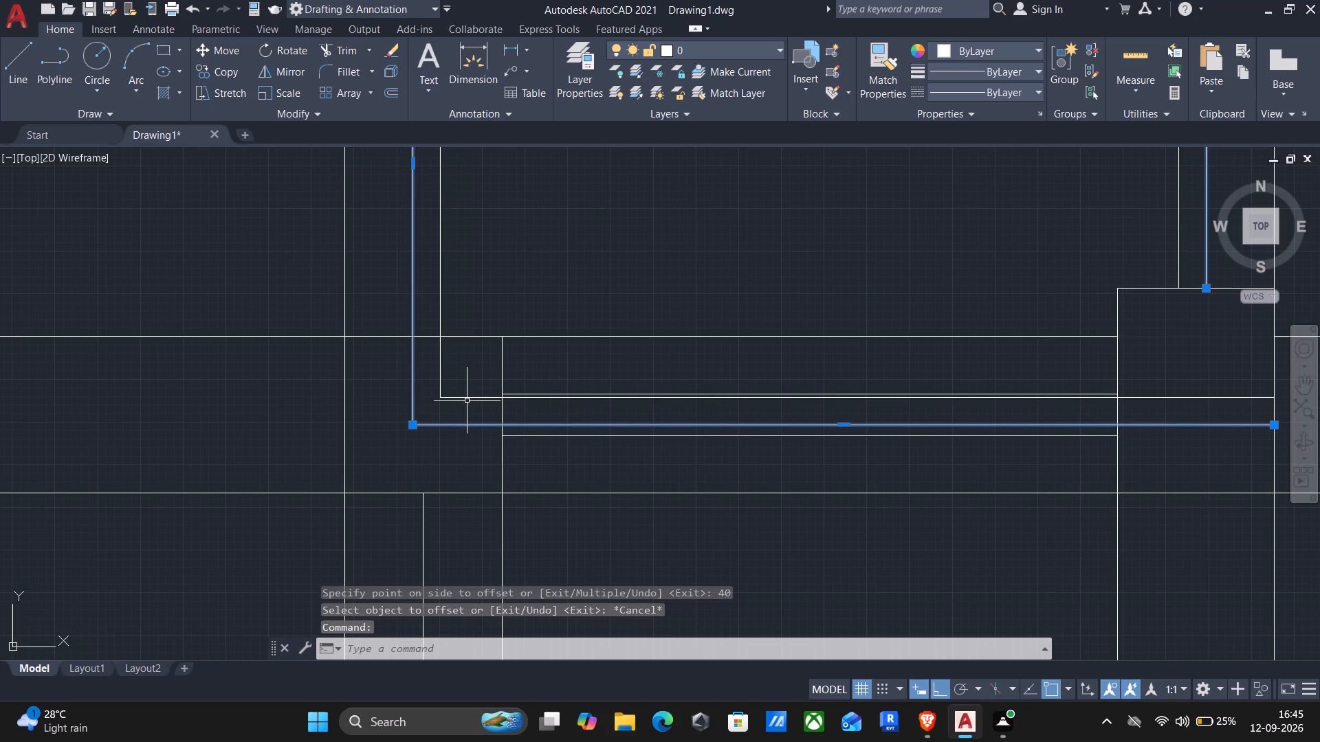
left_click(466, 398)
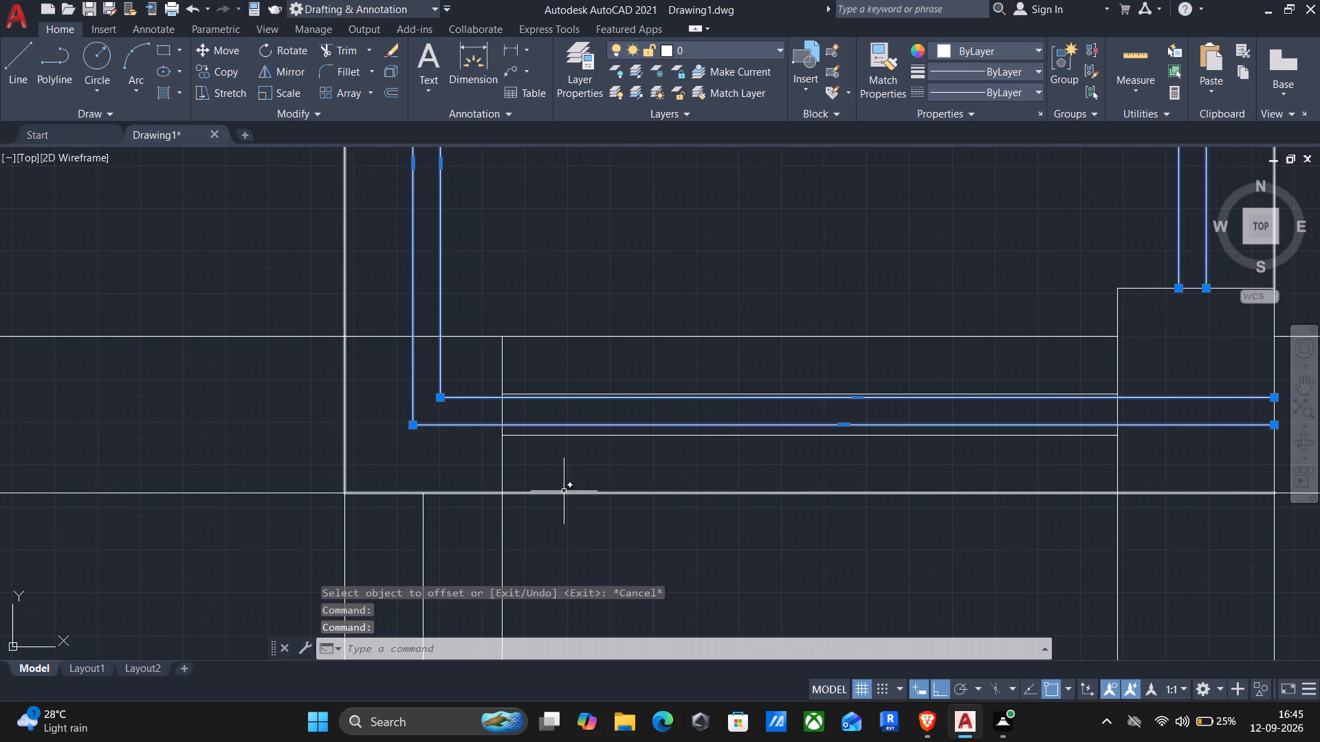
left_click(564, 491)
key("x")
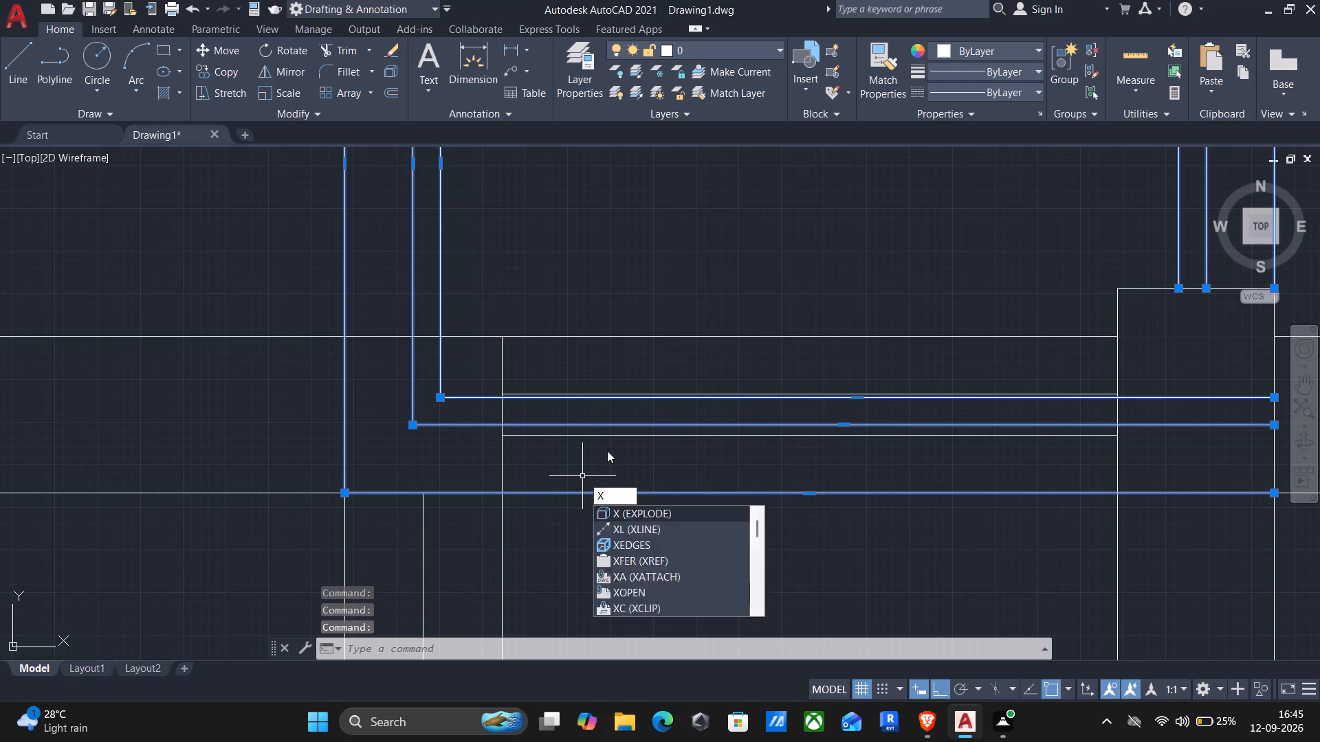
key("Return")
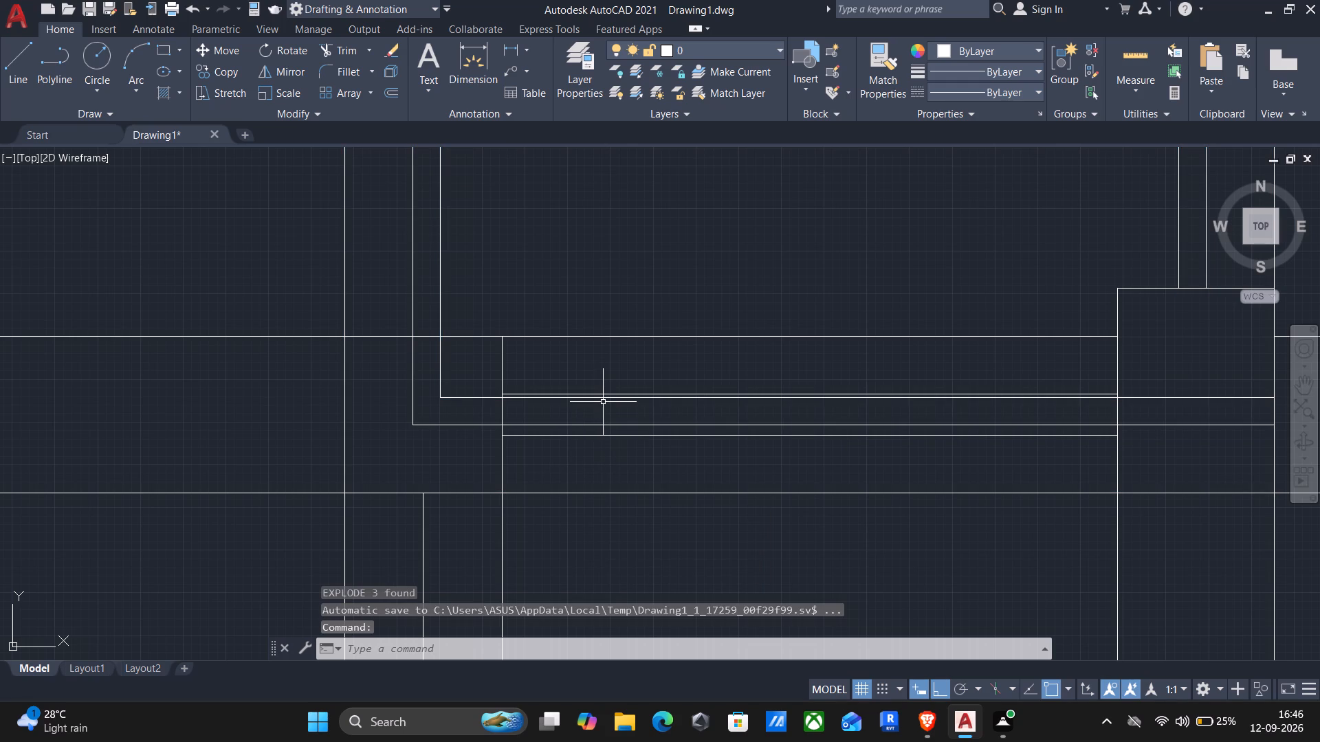
Trim the bottom lines of both inset outlines back to the west jamb line of the window.
type("tr")
key("Return")
scroll(500, 408, "up", 3)
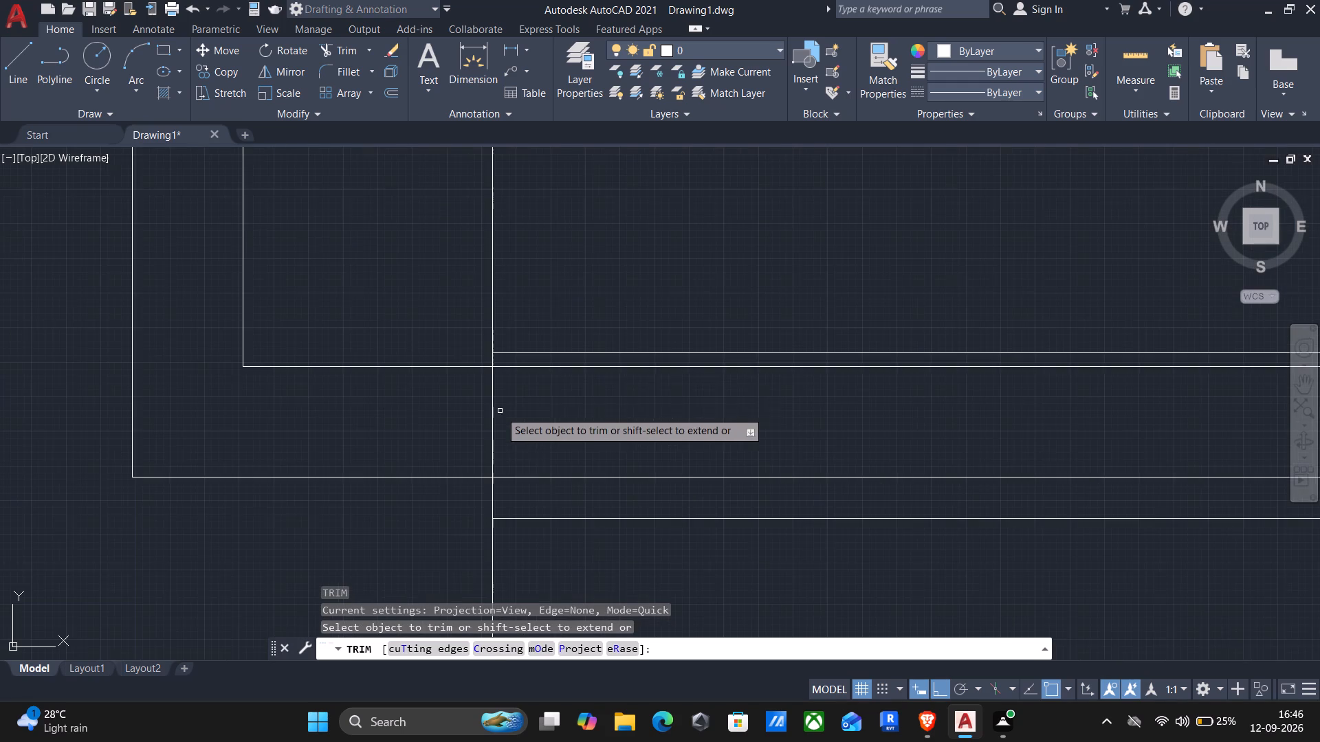
left_click(533, 364)
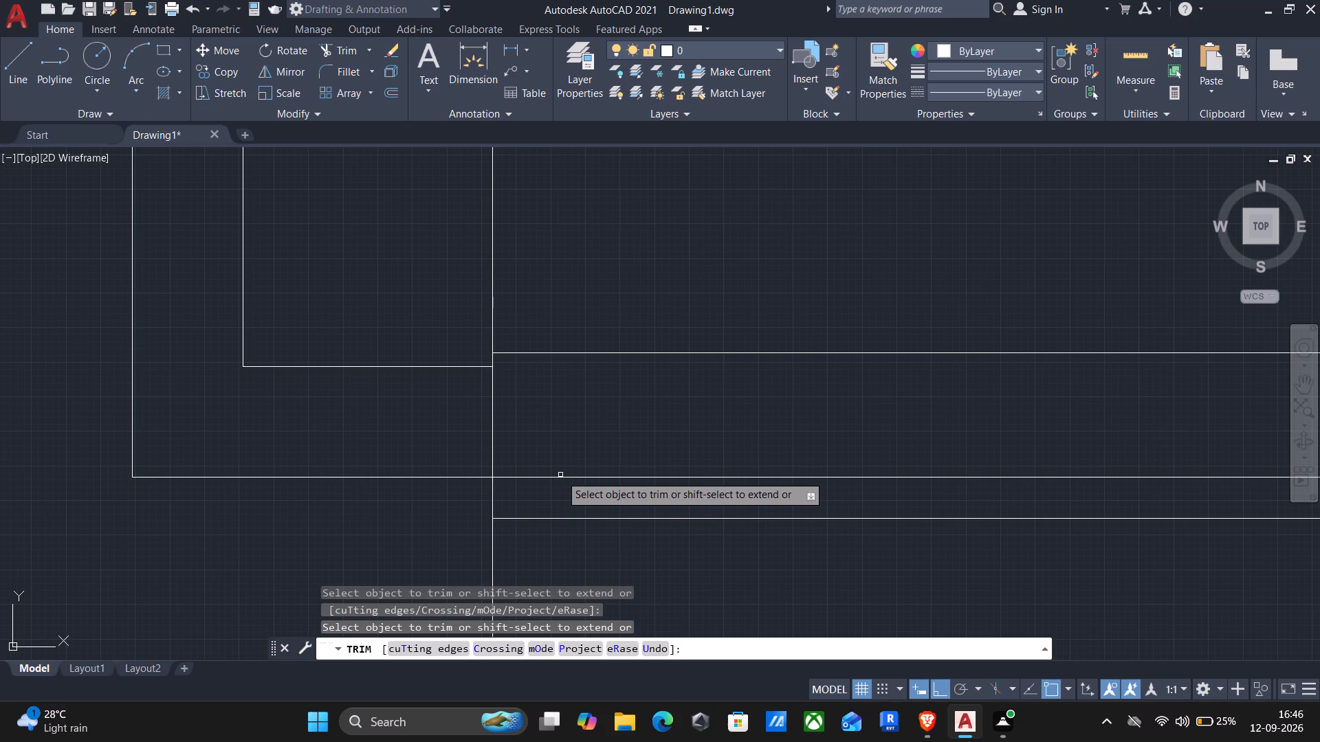
left_click(560, 475)
left_click(564, 491)
scroll(565, 491, "down", 3)
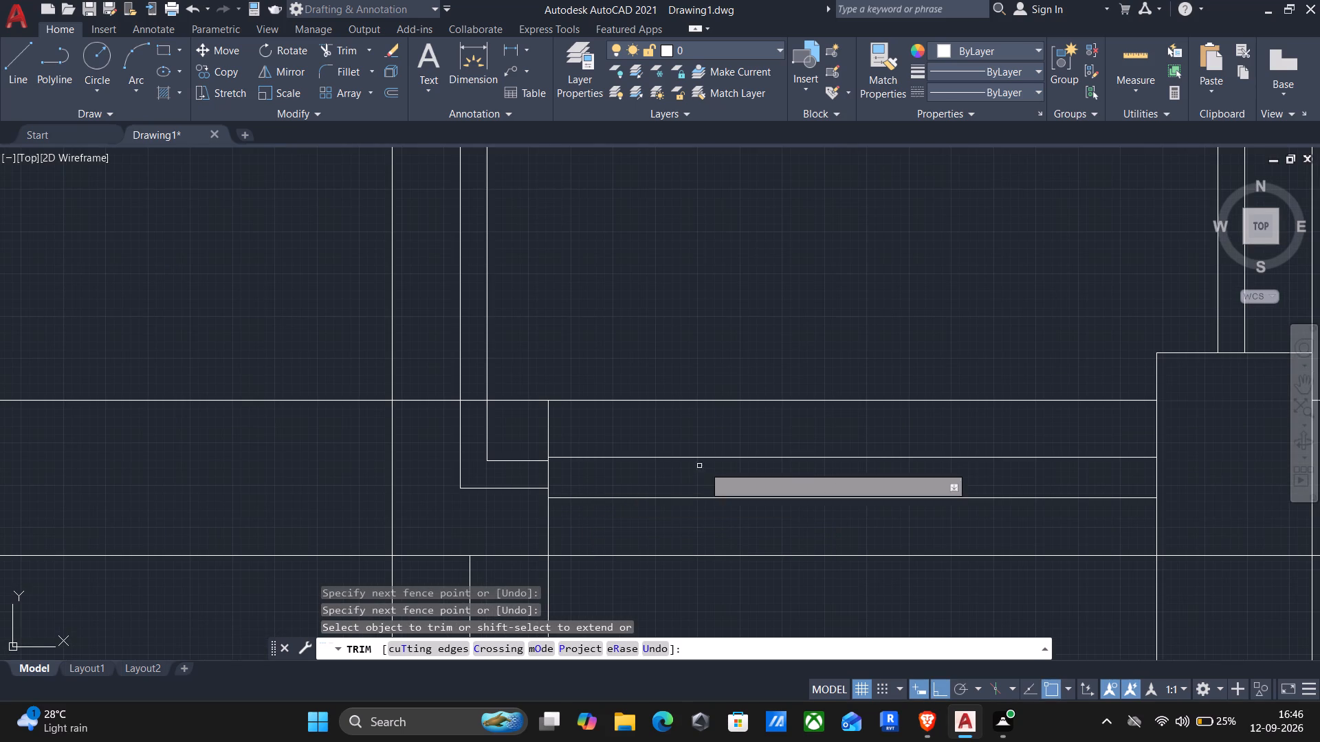
middle_click_drag(861, 485, 746, 519)
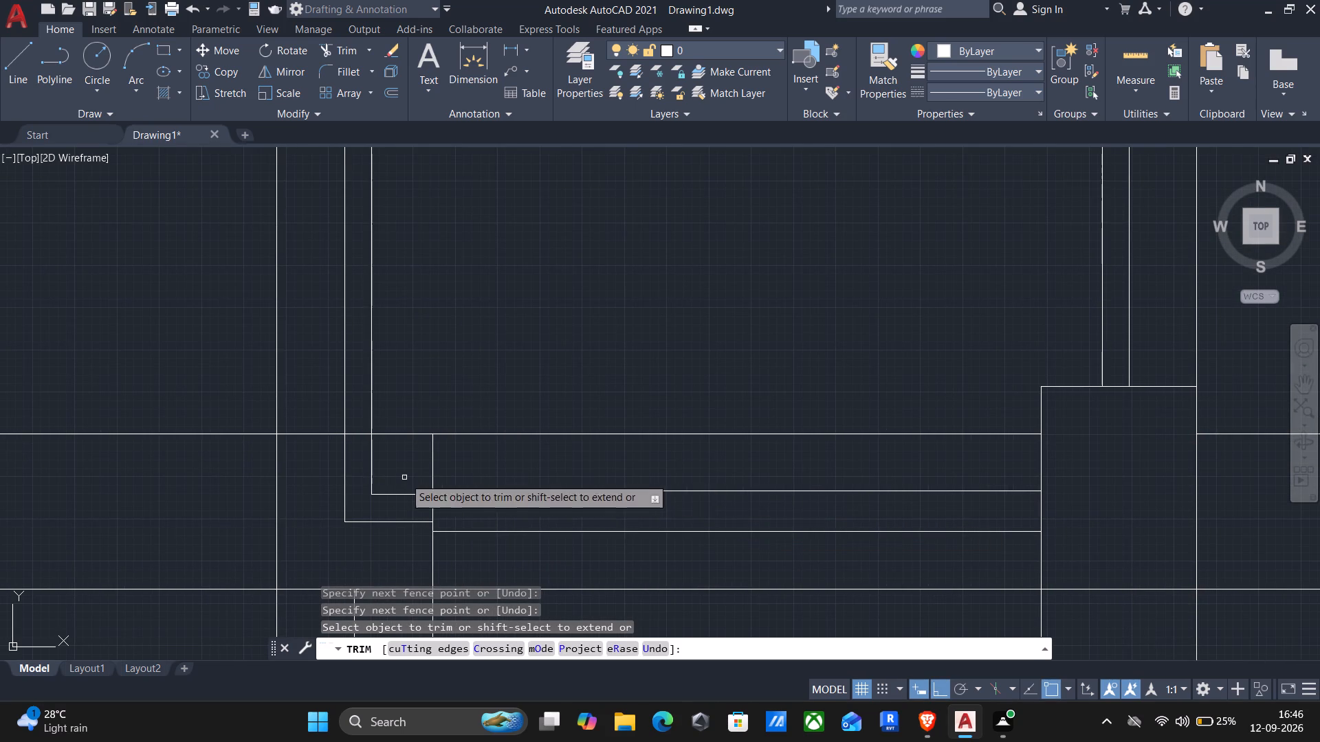
scroll(536, 515, "down", 1)
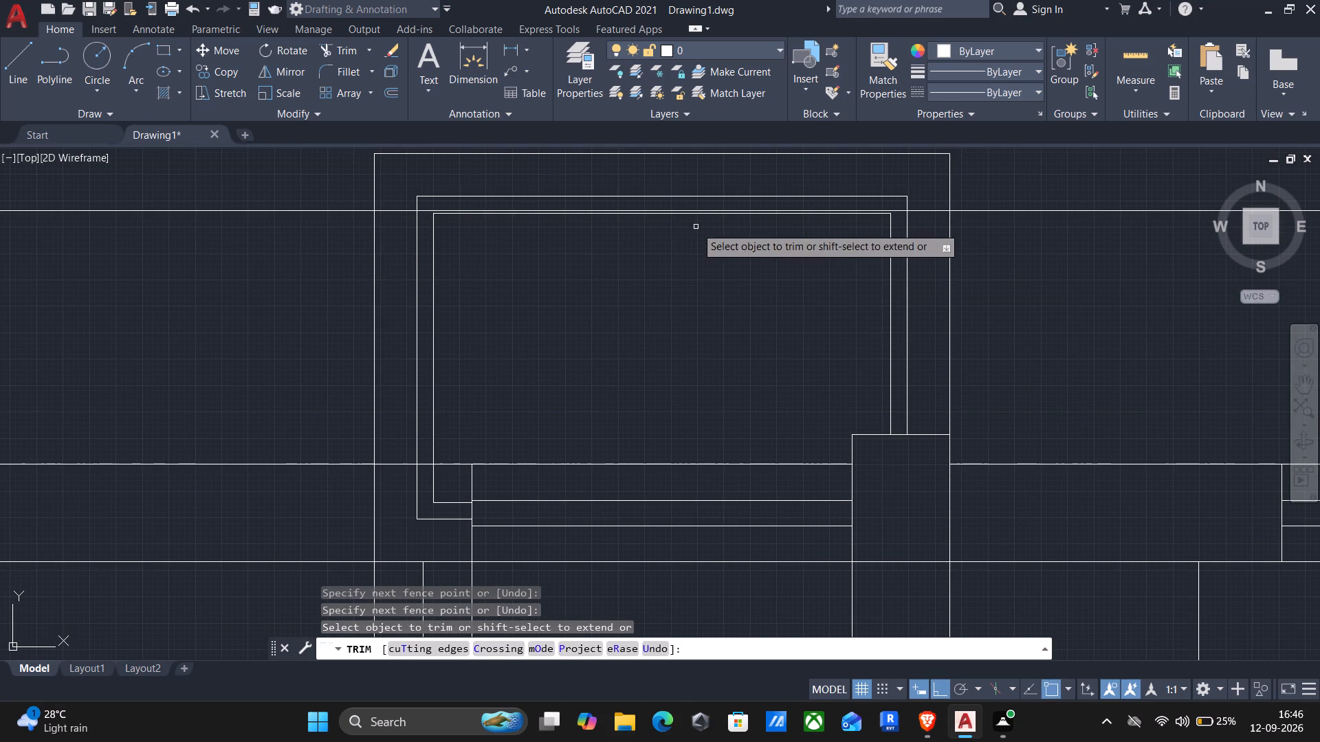
middle_click_drag(694, 387, 777, 362)
scroll(694, 389, "down", 1)
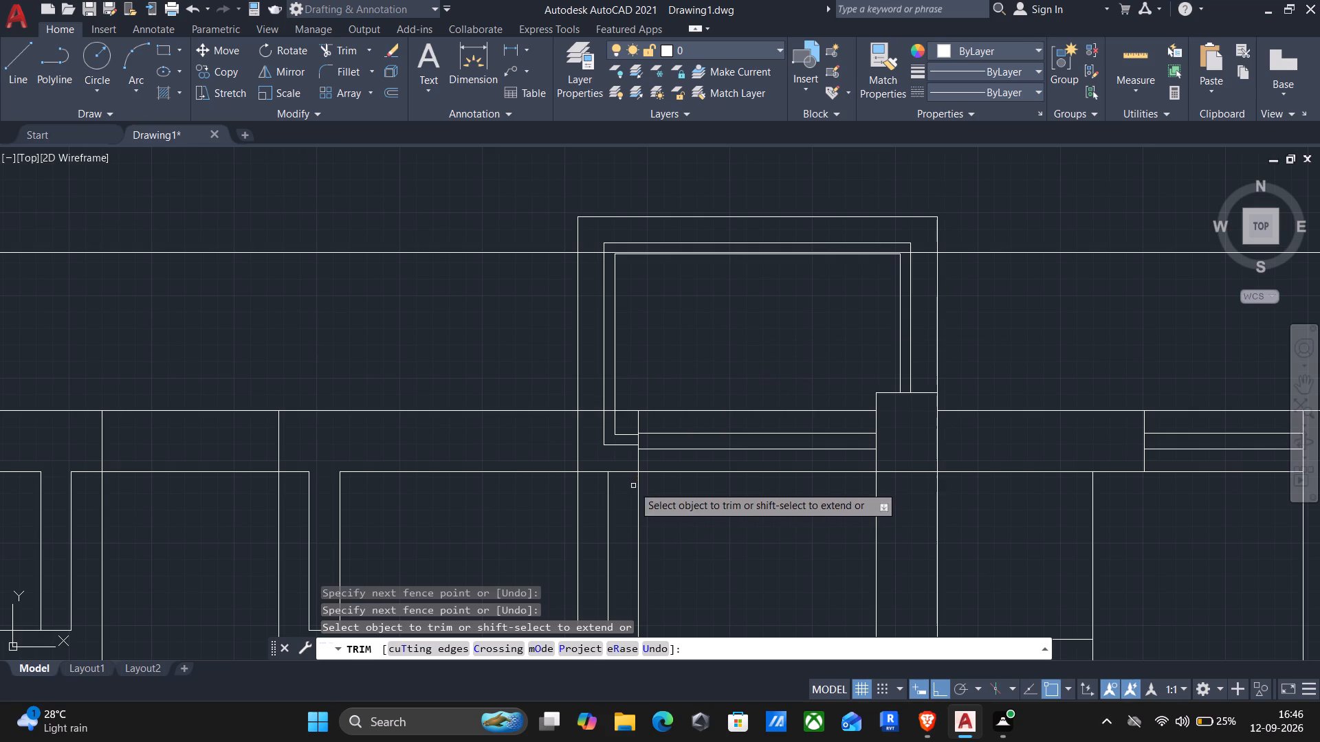
key("Escape")
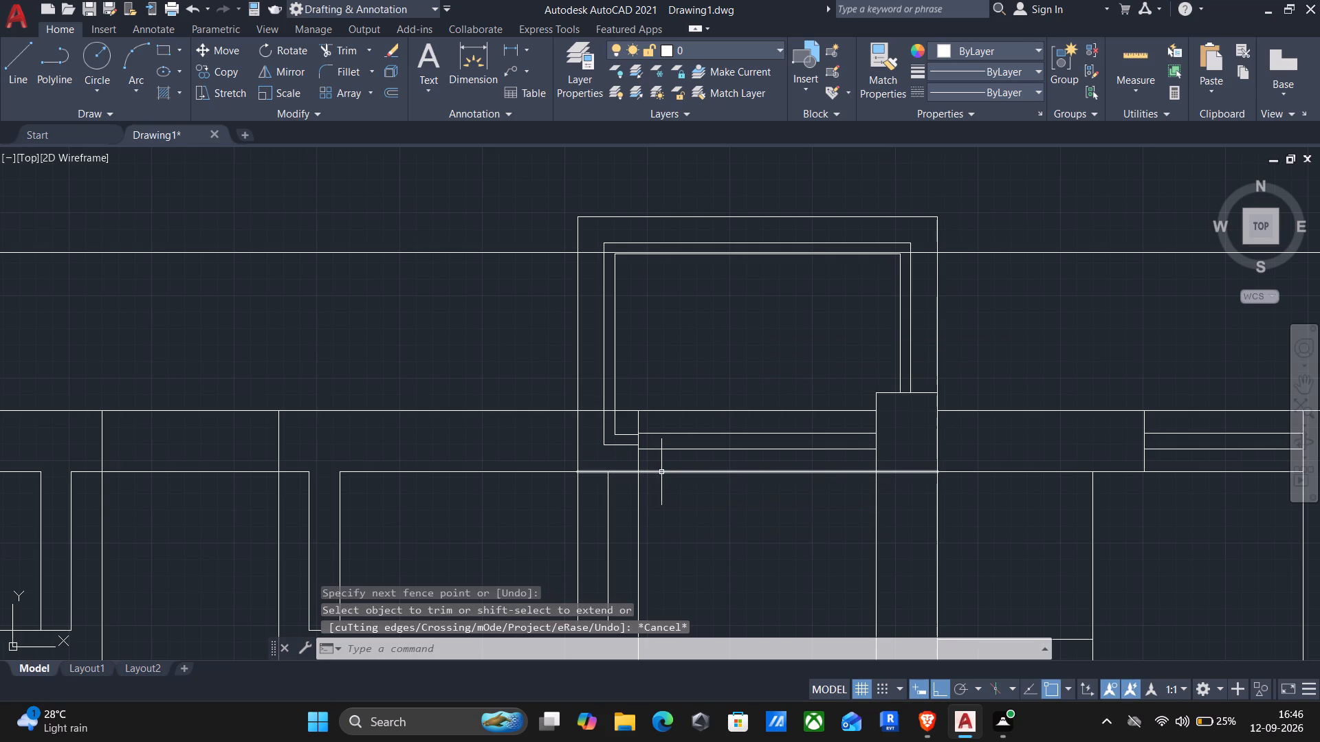
Delete the outer outline's bottom line running along the north wall's inner face.
left_click(661, 472)
key("Delete")
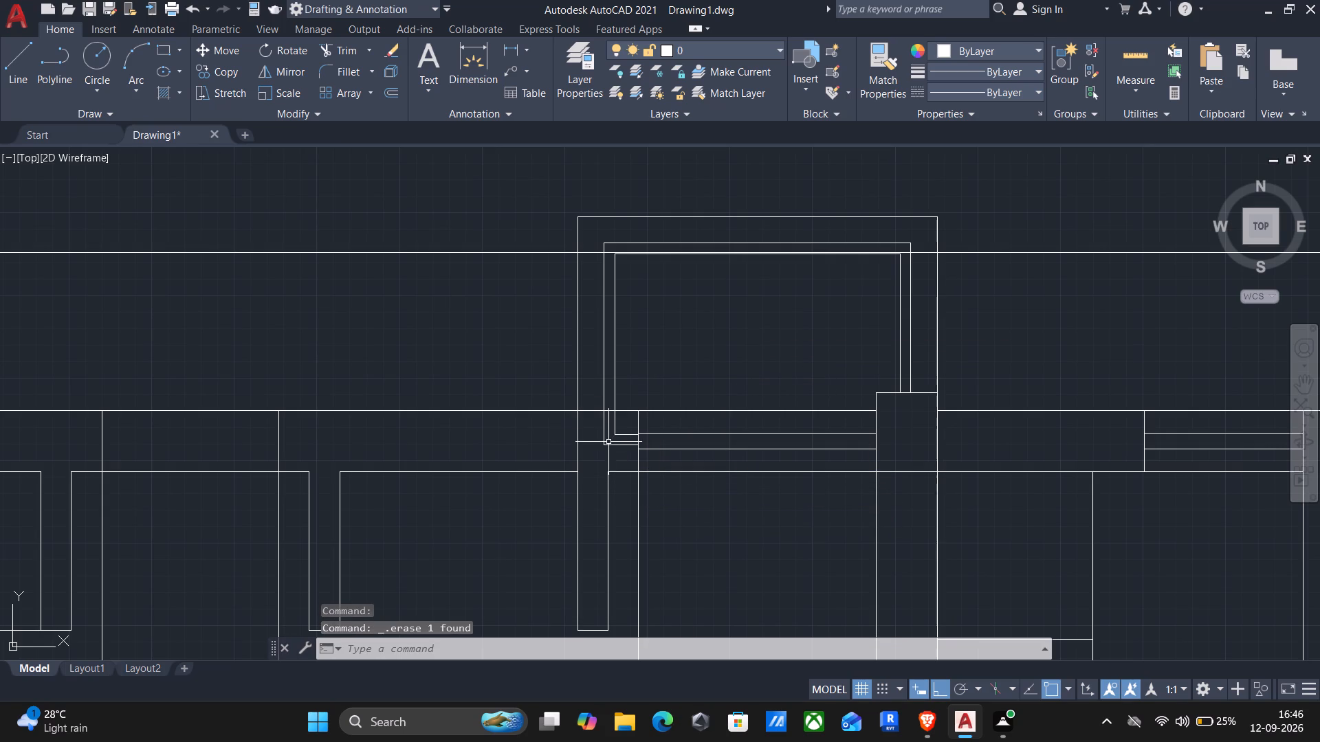
Join the west, east and top lines of the three nested projection outlines into polylines.
left_click(575, 439)
left_click(620, 376)
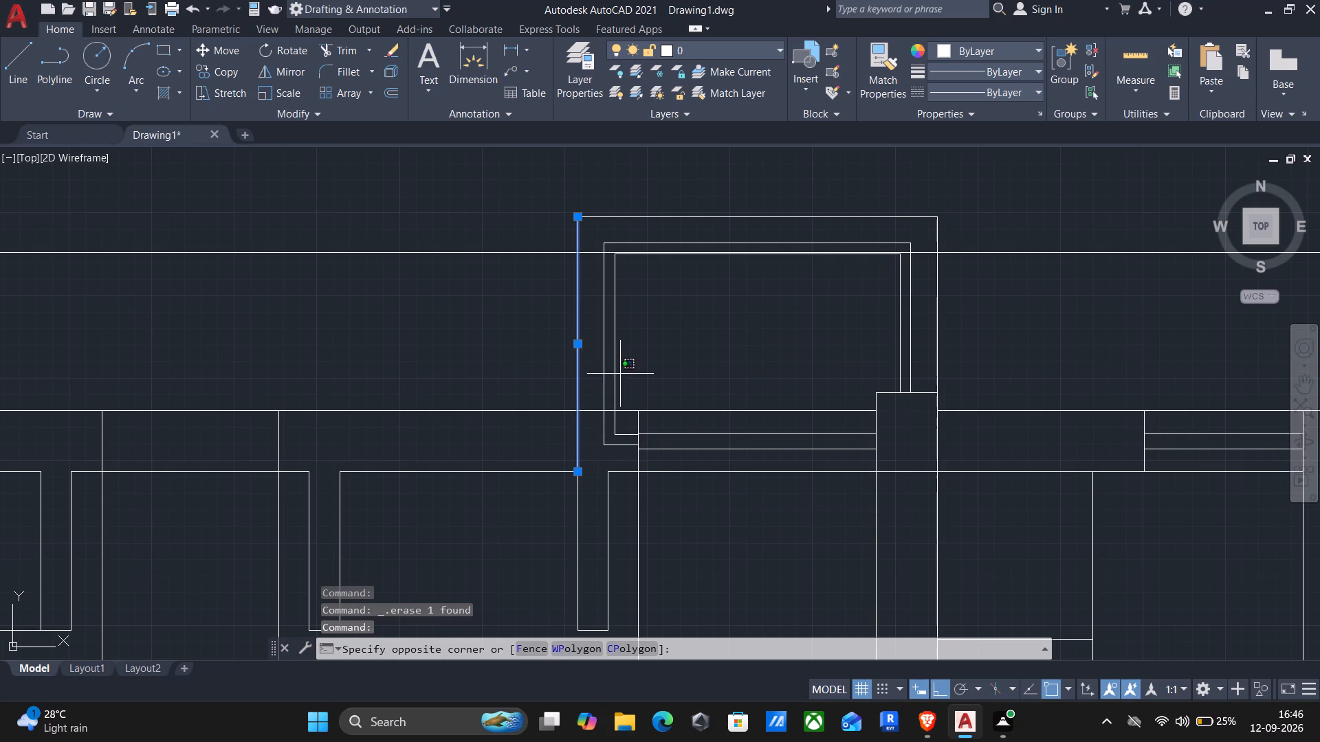
left_click(584, 350)
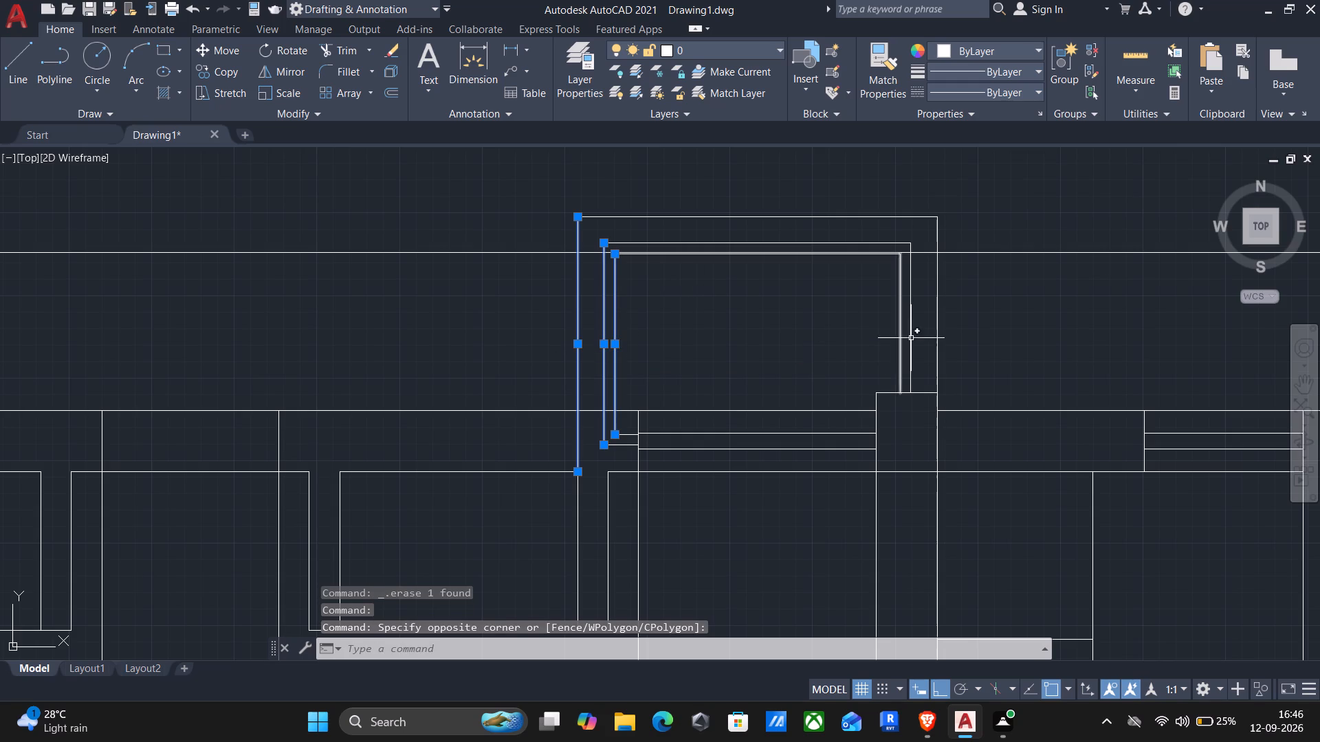
left_click(989, 361)
left_click(817, 311)
left_click(791, 226)
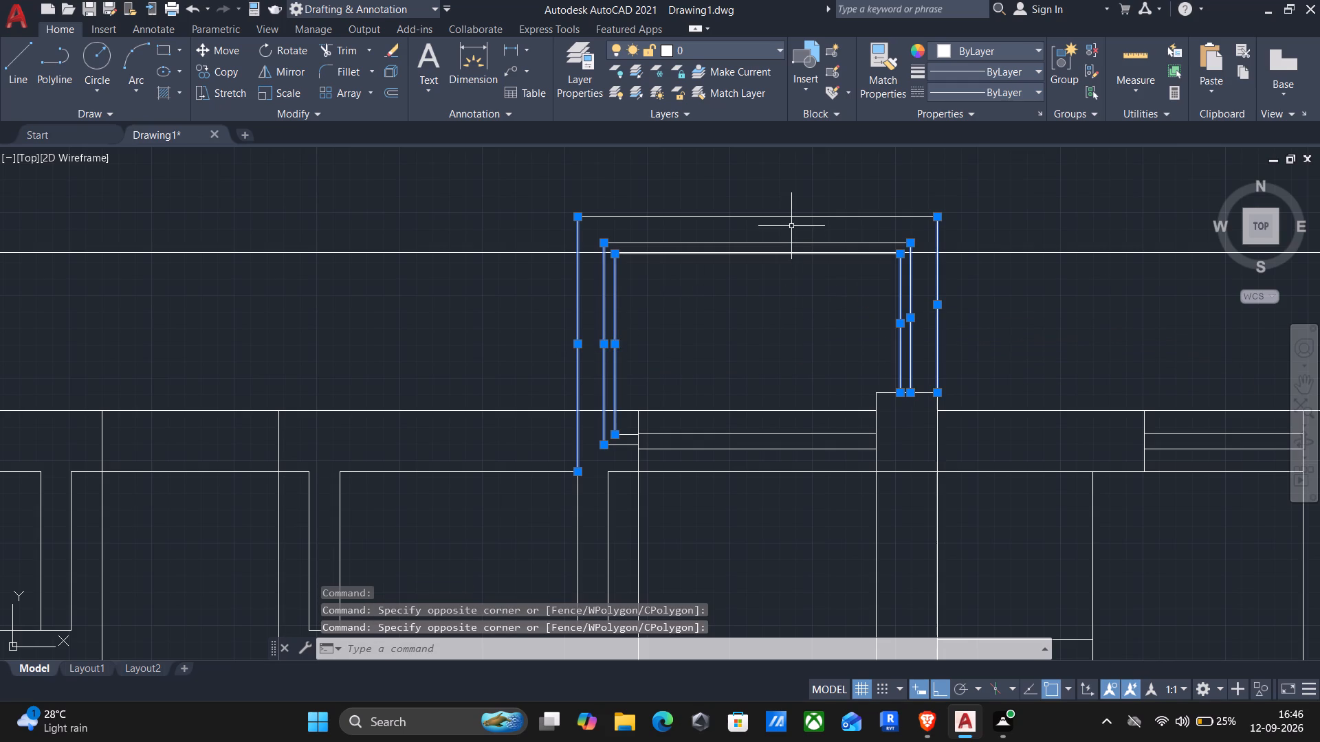
left_click(767, 185)
scroll(776, 243, "up", 4)
left_click_drag(762, 264, 761, 257)
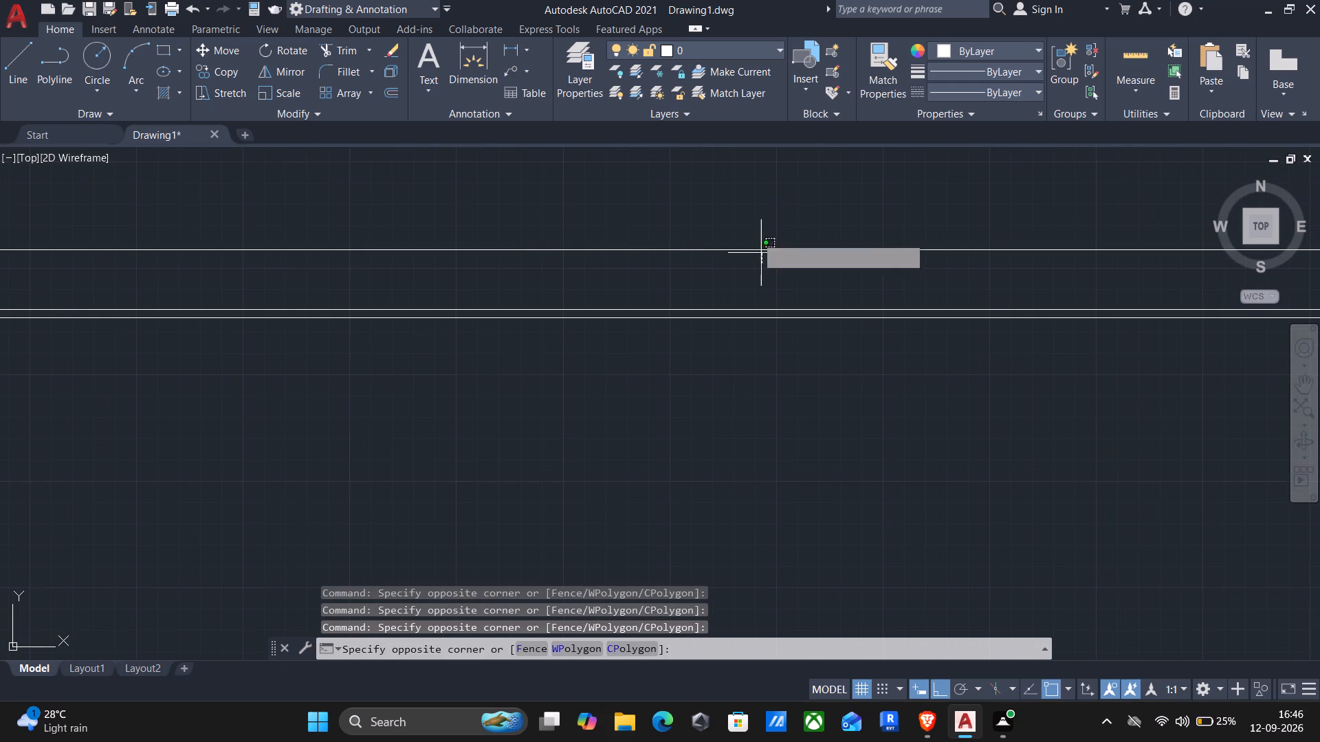
left_click(742, 214)
scroll(735, 344, "down", 2)
scroll(668, 335, "up", 3)
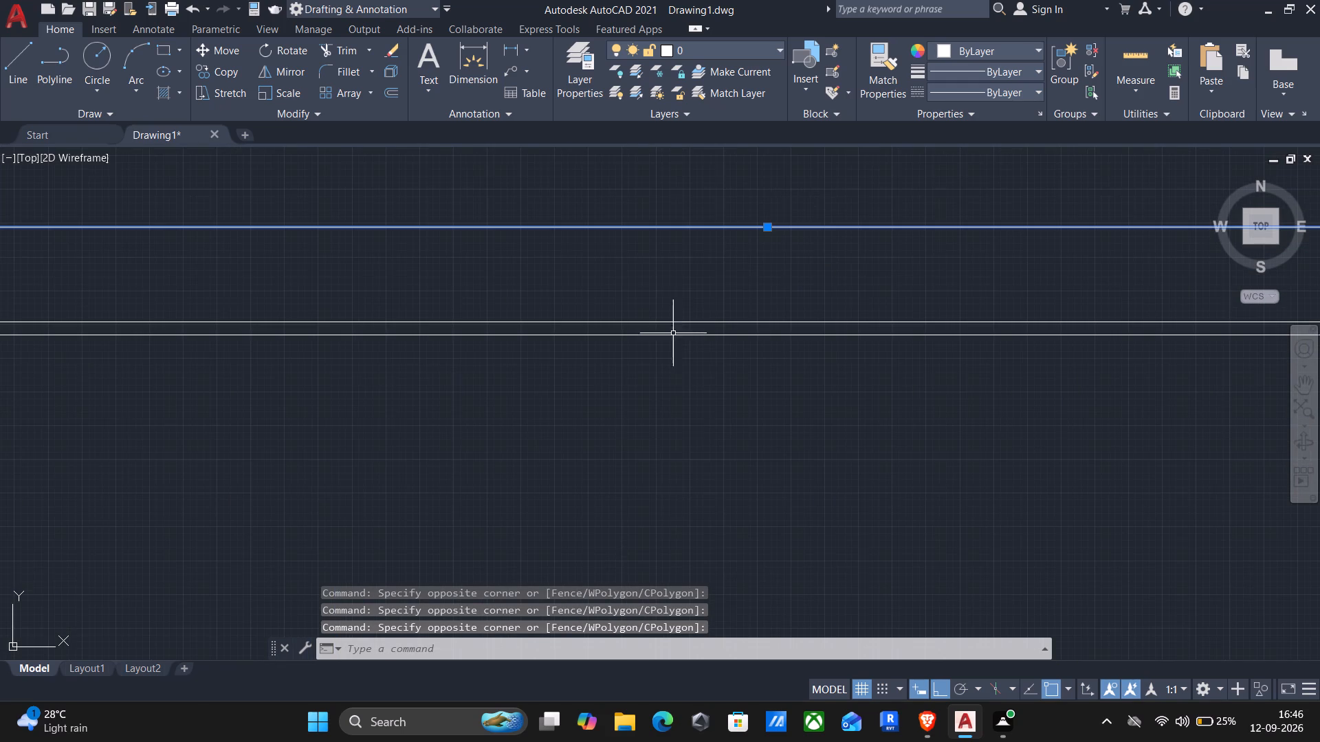
left_click(681, 336)
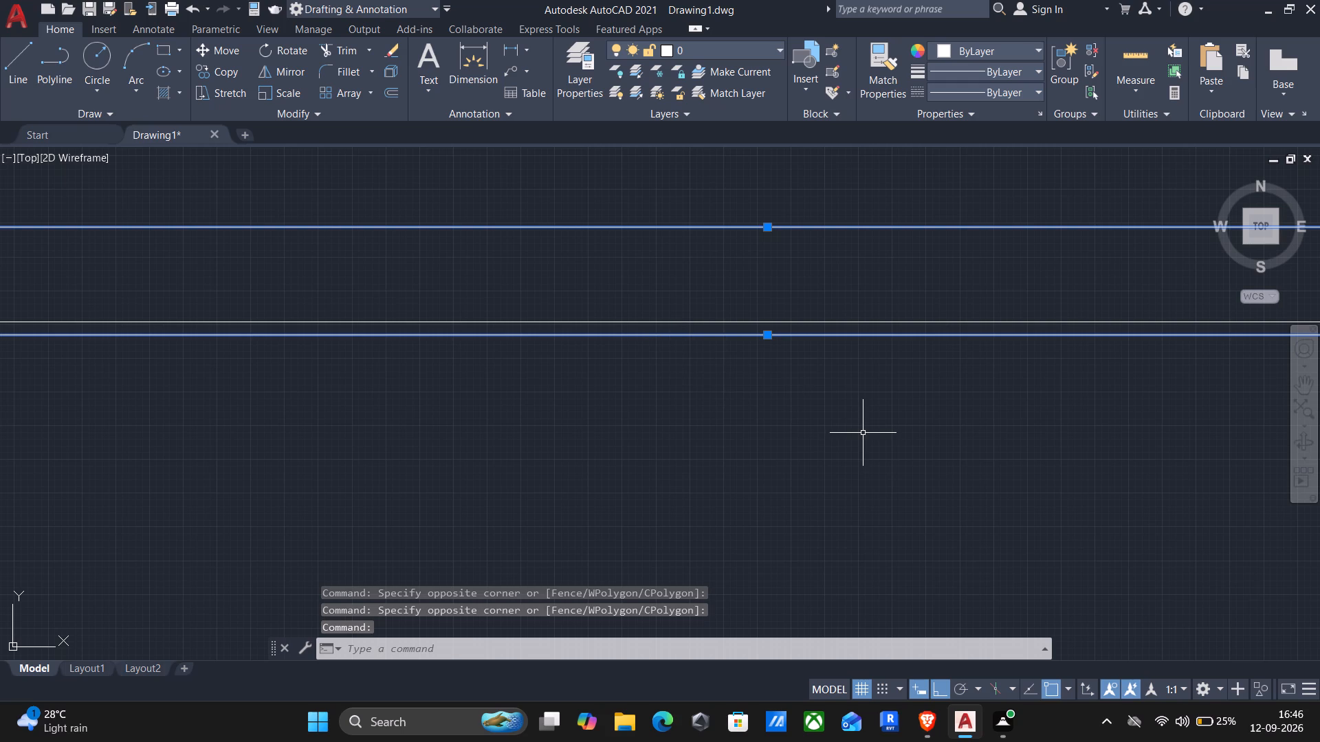
key("j")
key("Return")
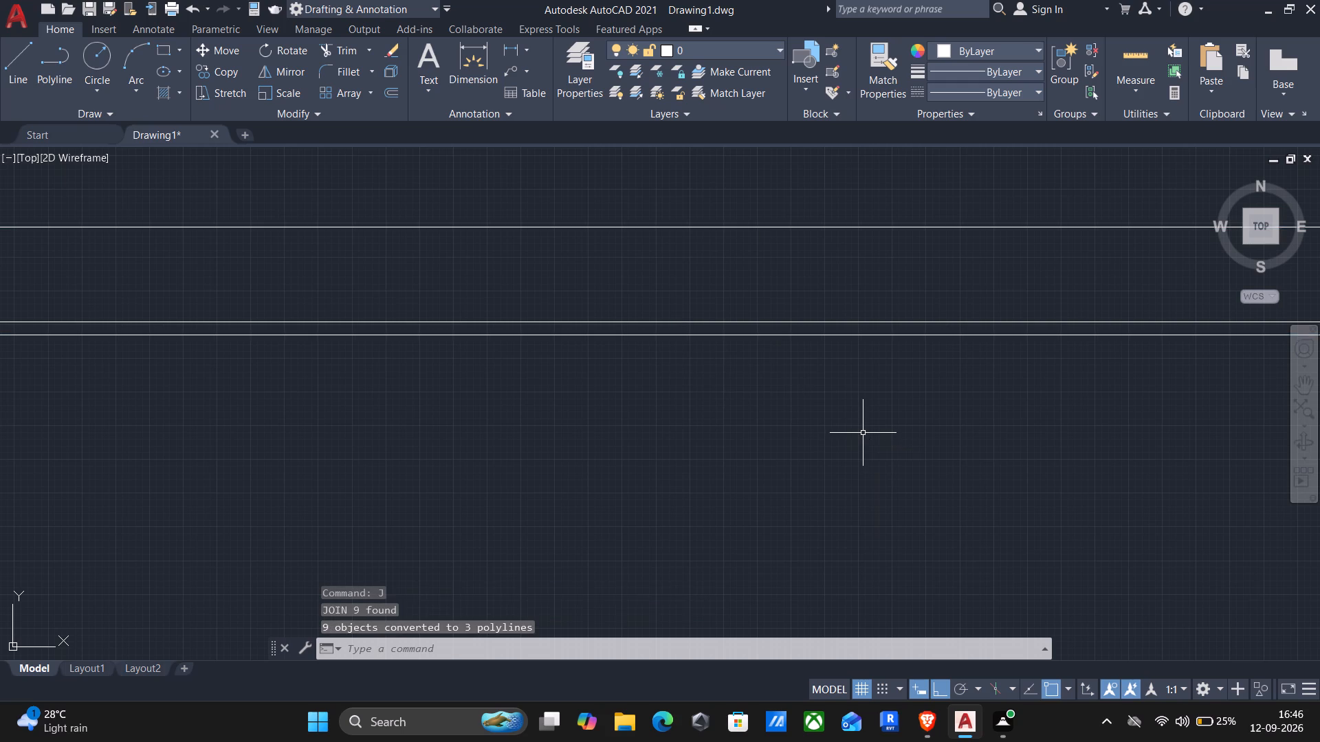
Copy the three nested projection outlines west along the north wall to the partition at the east end of the wardrobe row.
scroll(863, 433, "down", 3)
middle_click_drag(819, 519, 915, 325)
scroll(915, 315, "down", 3)
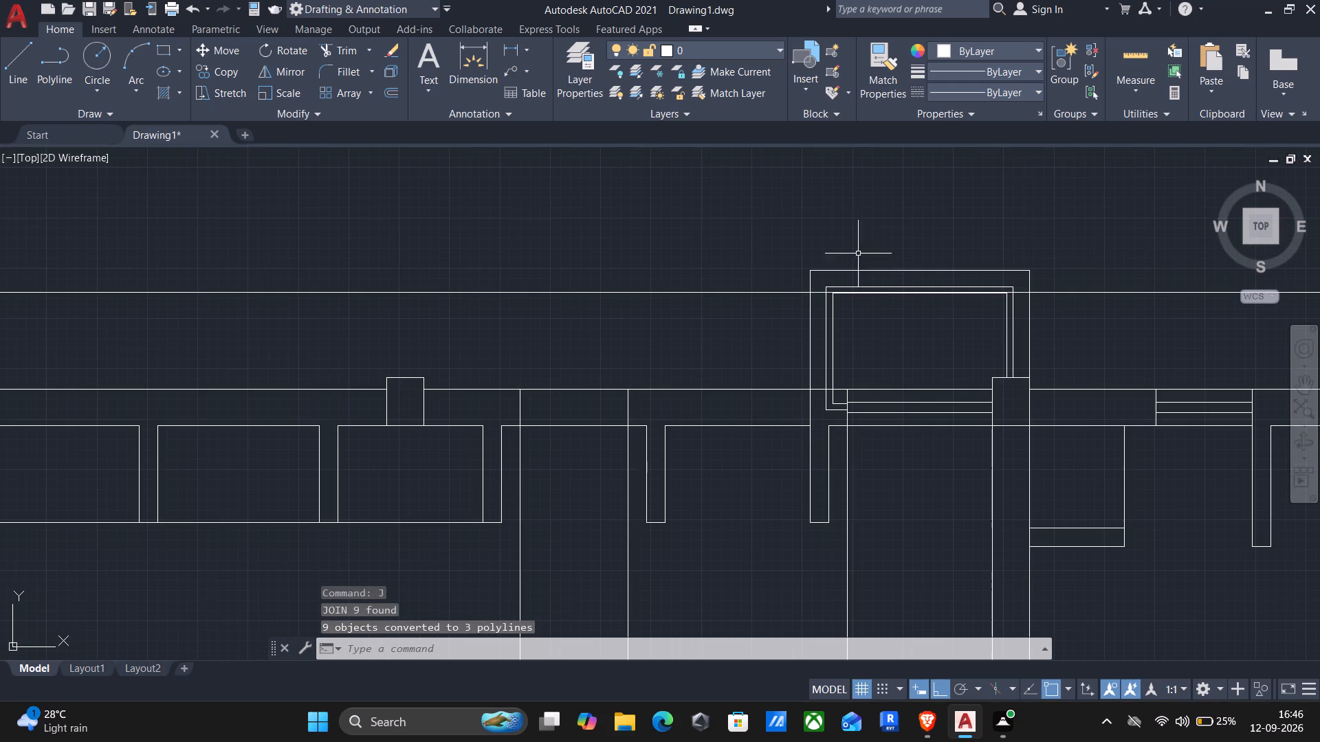
scroll(812, 254, "up", 3)
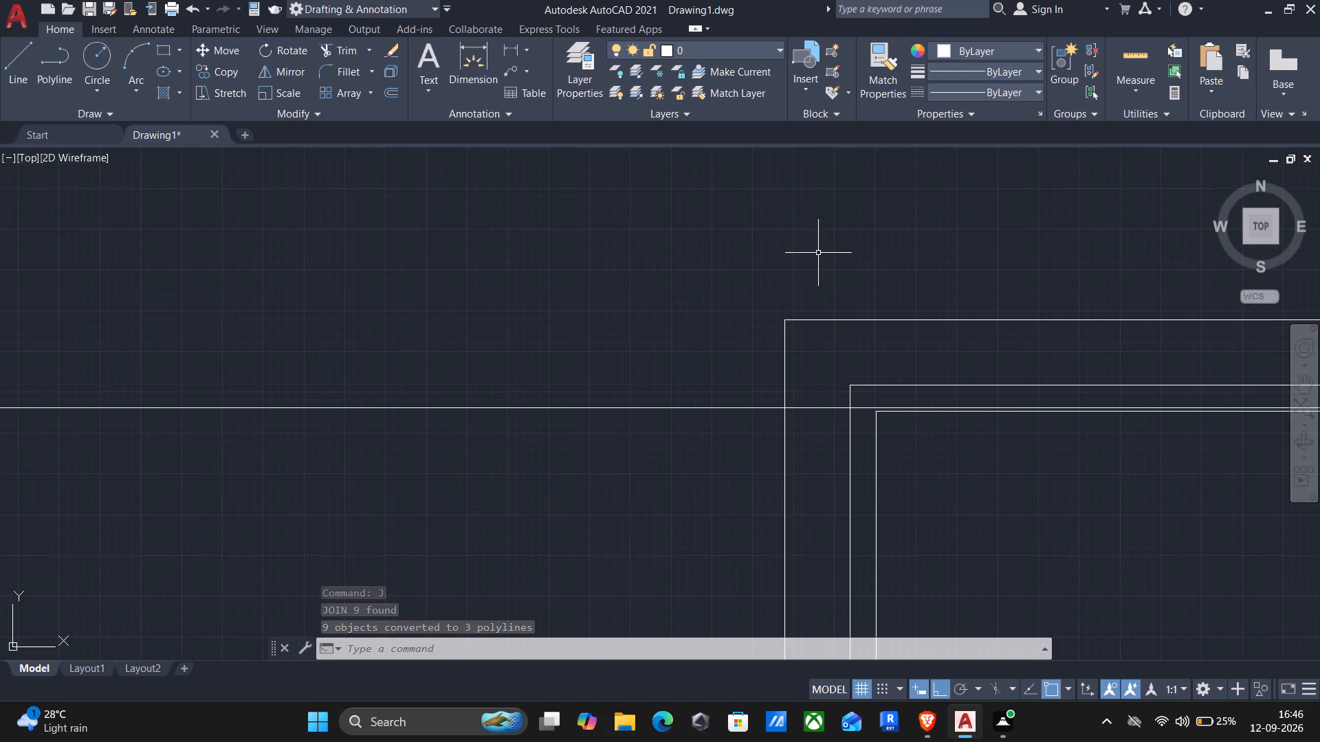
left_click(896, 561)
left_click(617, 524)
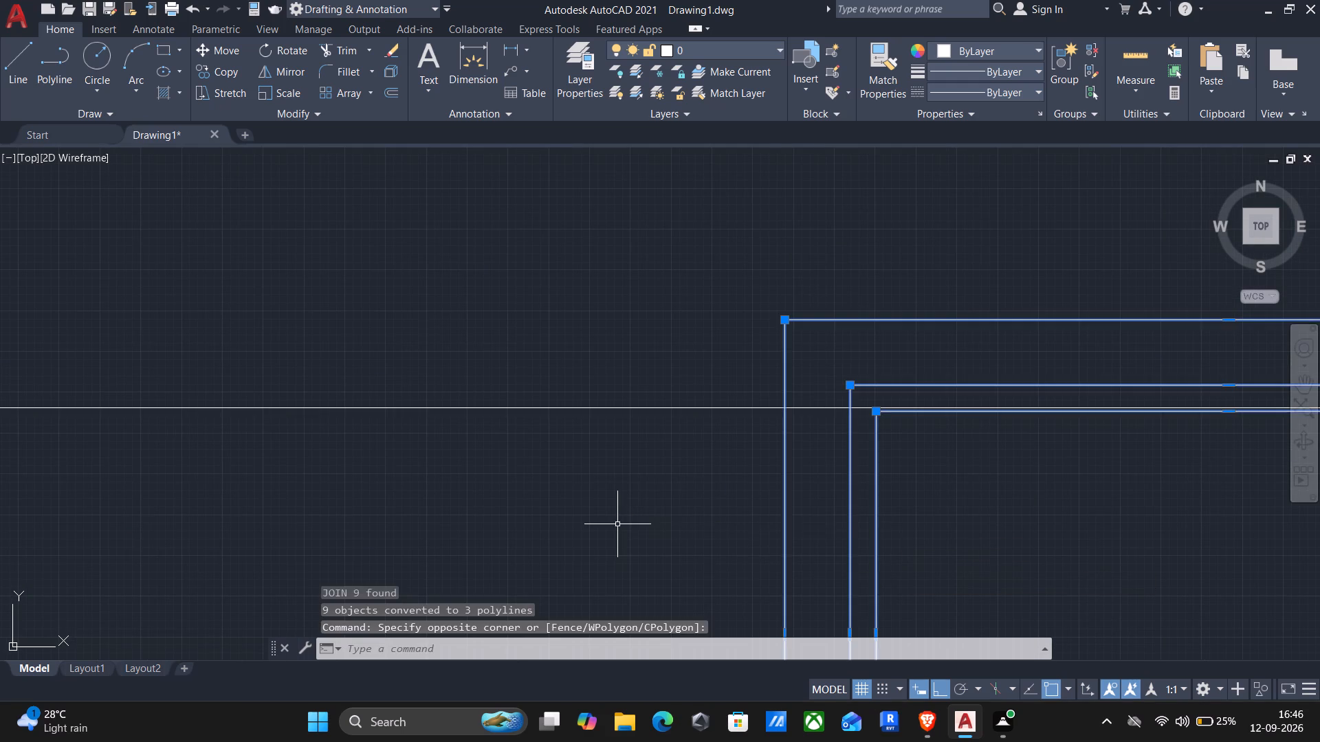
scroll(619, 525, "down", 3)
middle_click_drag(648, 548, 811, 271)
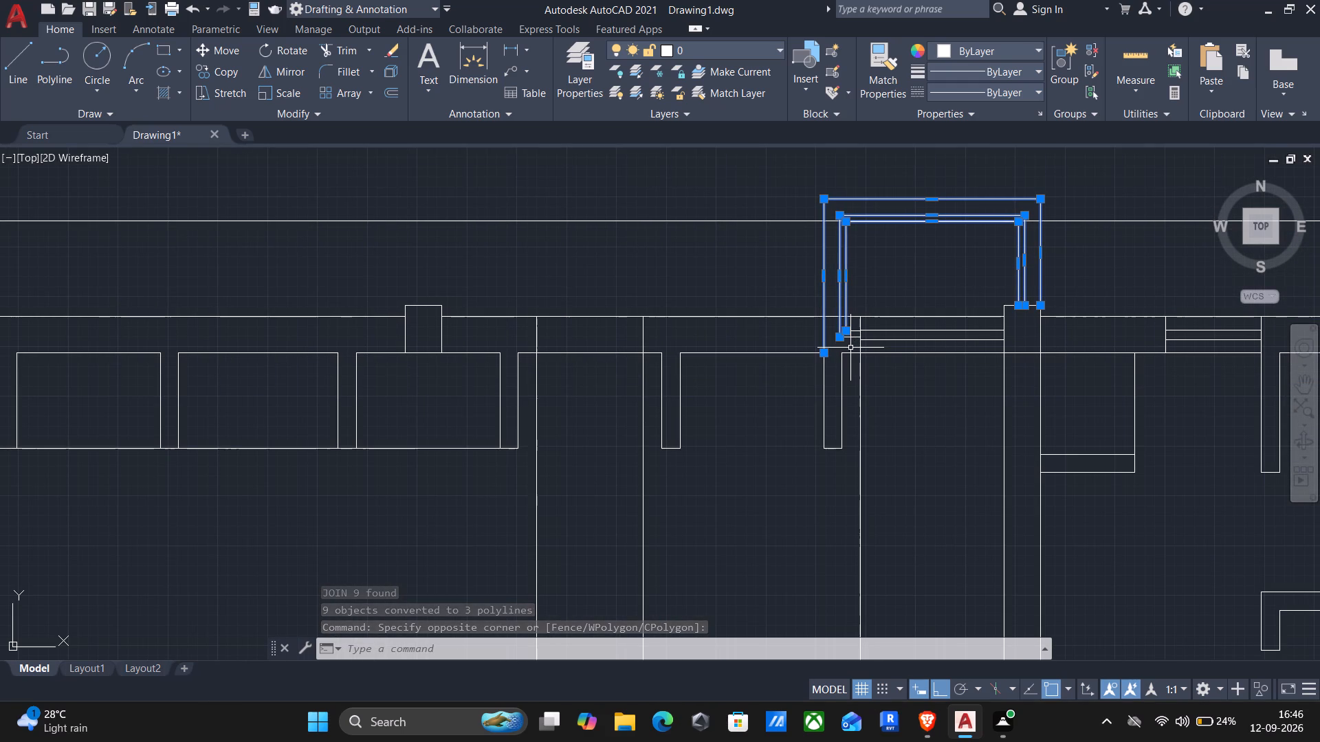
type("cp")
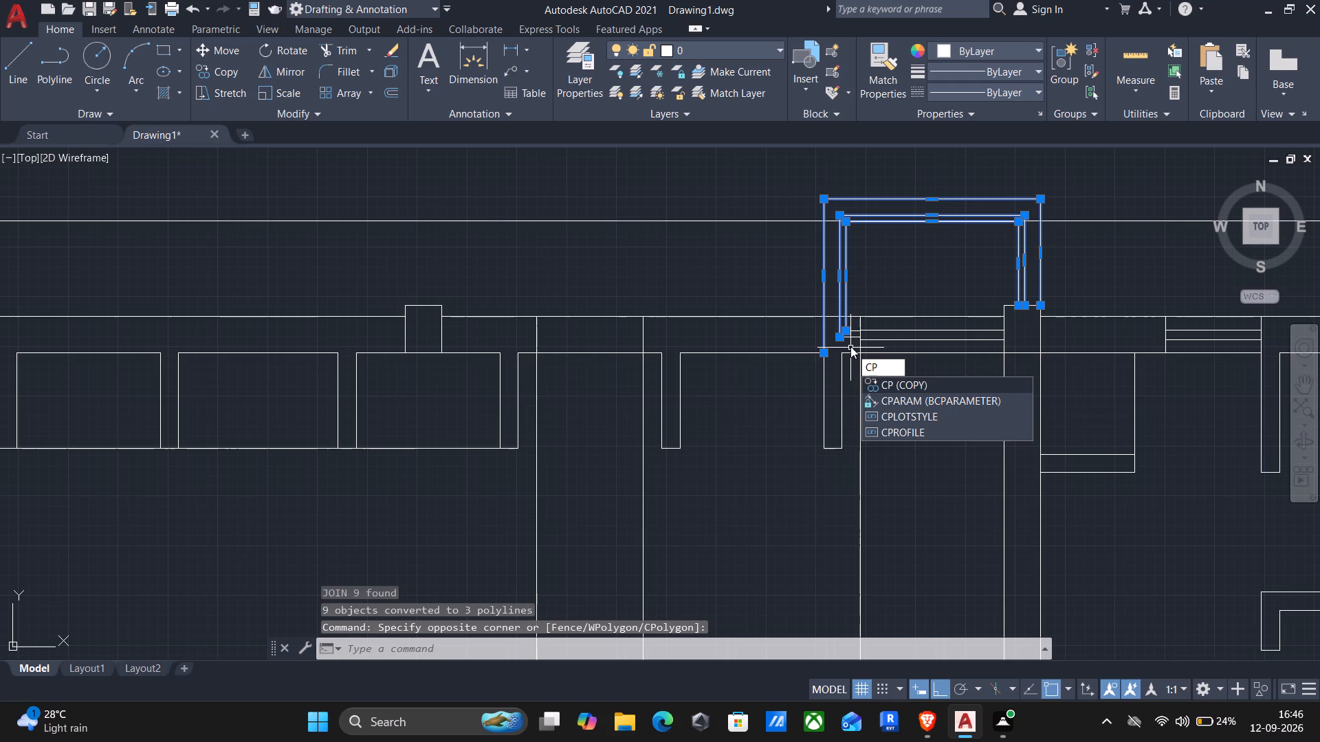
key("Return")
left_click(822, 349)
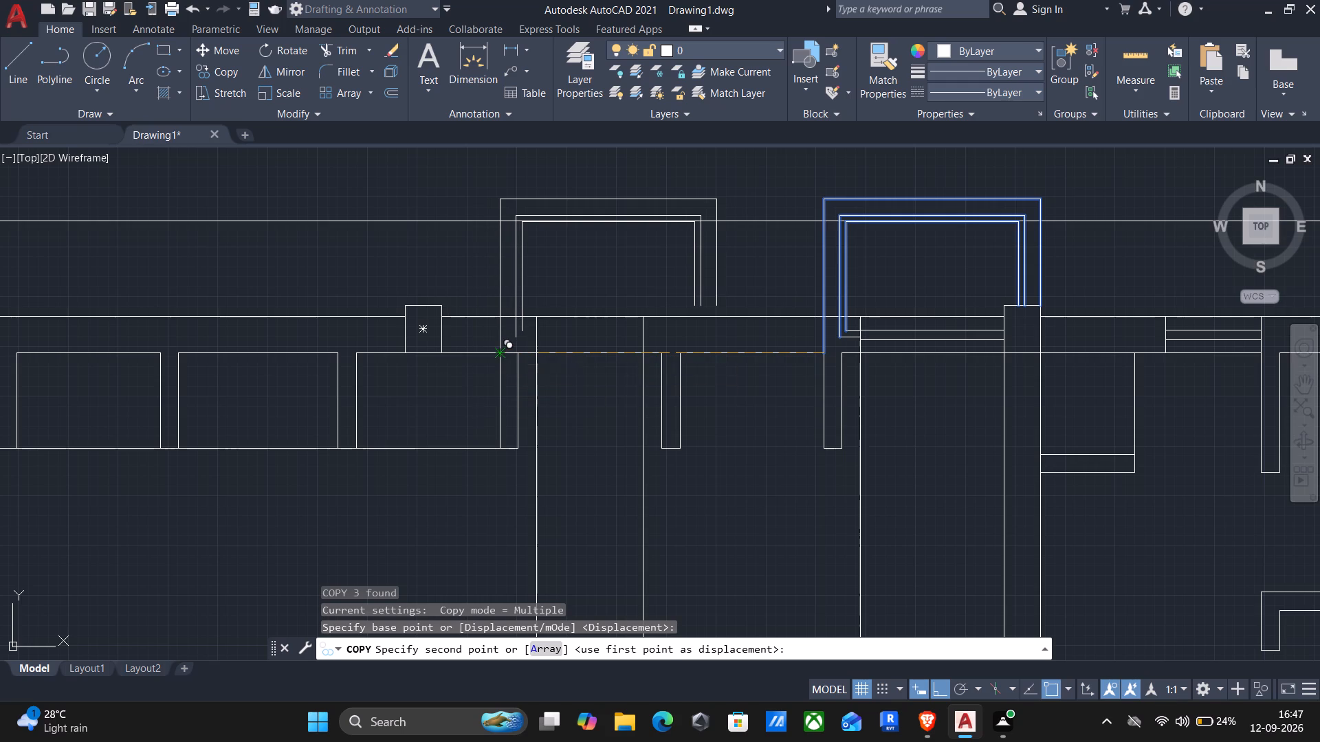
left_click(498, 355)
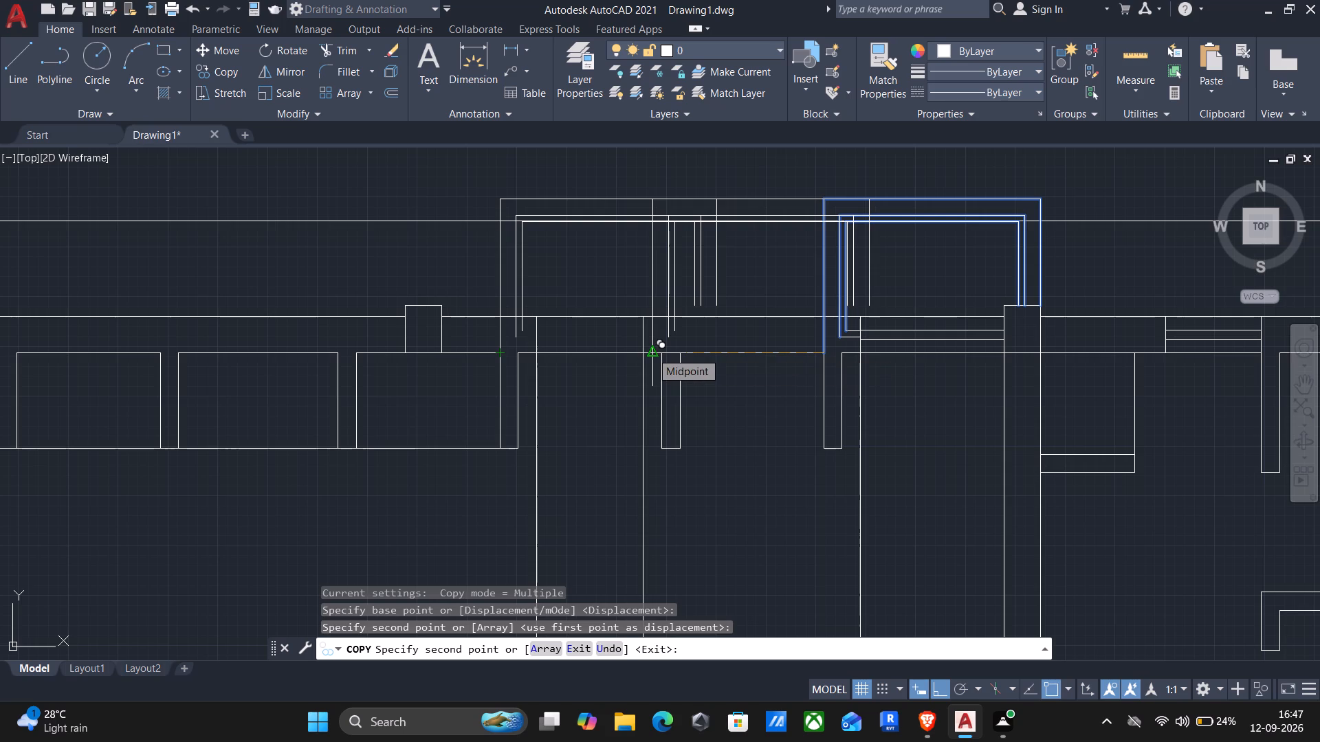
Place a second copy of the nested outlines at the northwest corner column, with its west line on the column's outer face.
scroll(472, 341, "down", 1)
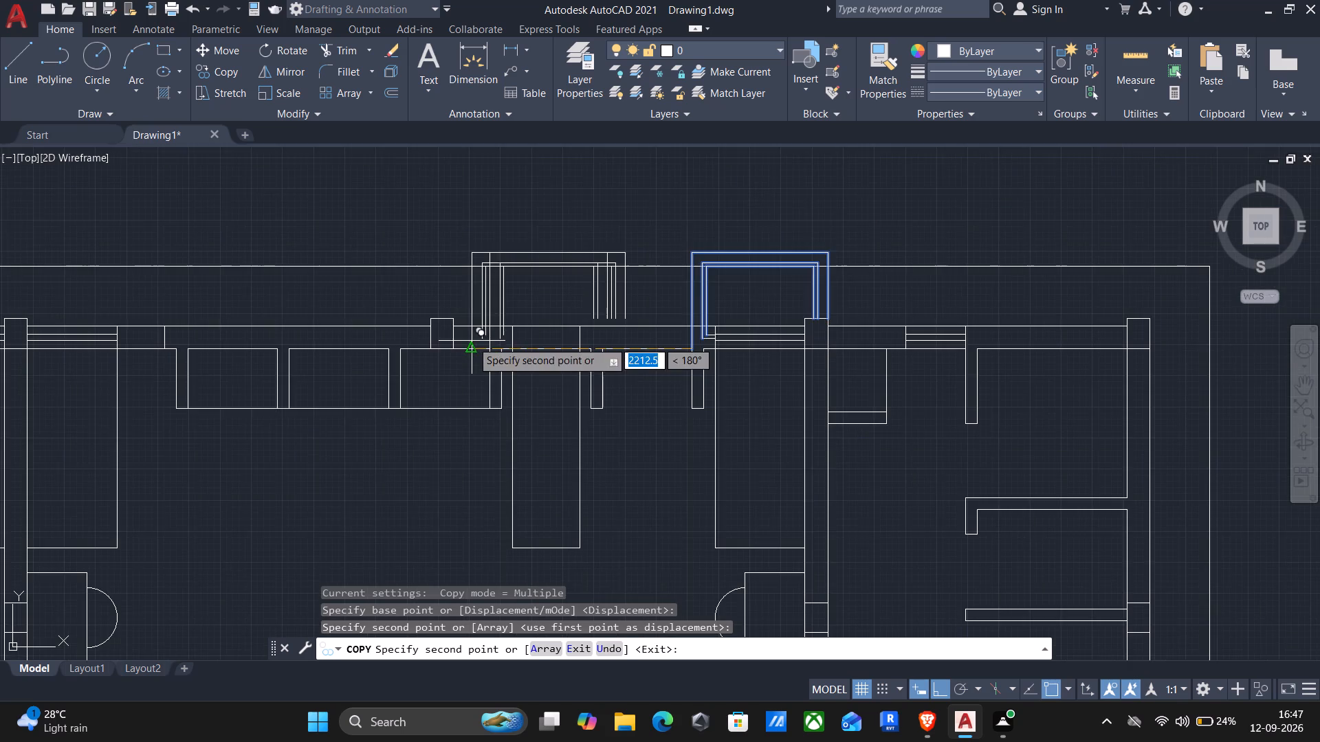
middle_click_drag(472, 348, 980, 361)
scroll(65, 319, "up", 2)
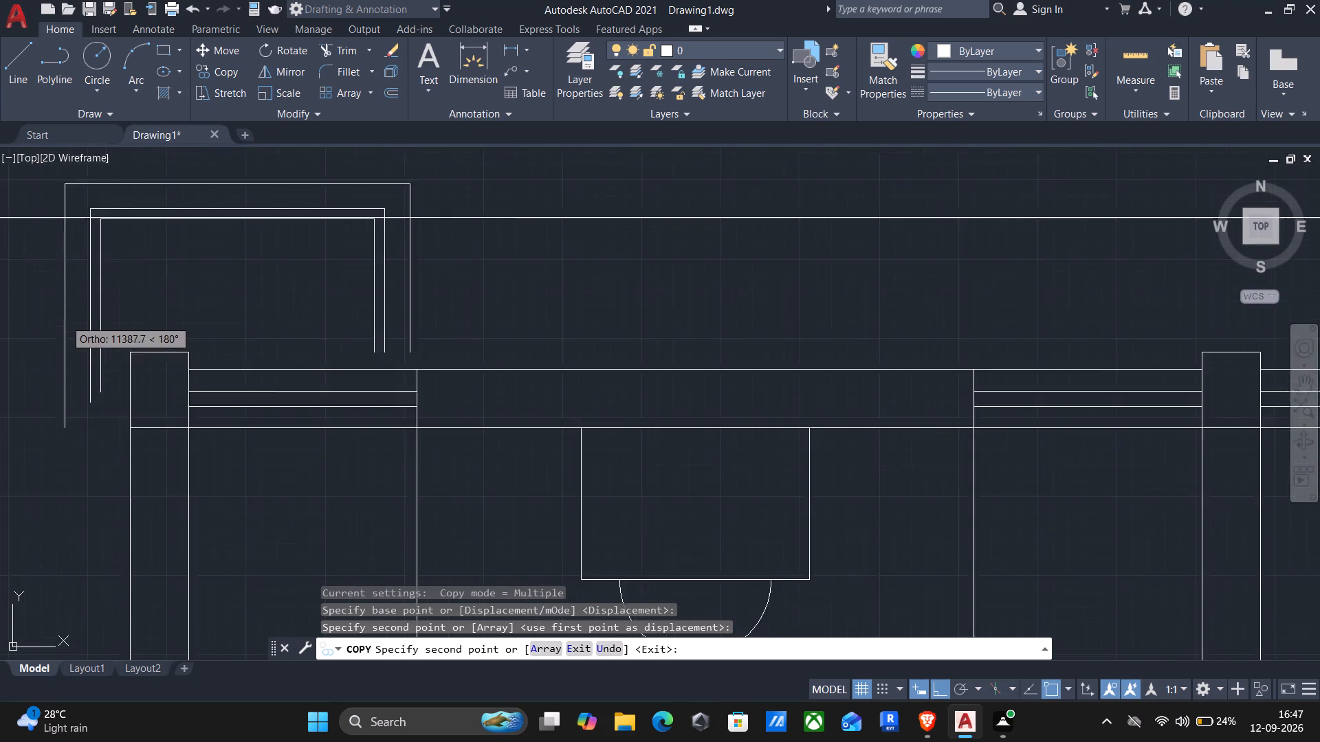
scroll(65, 320, "up", 1)
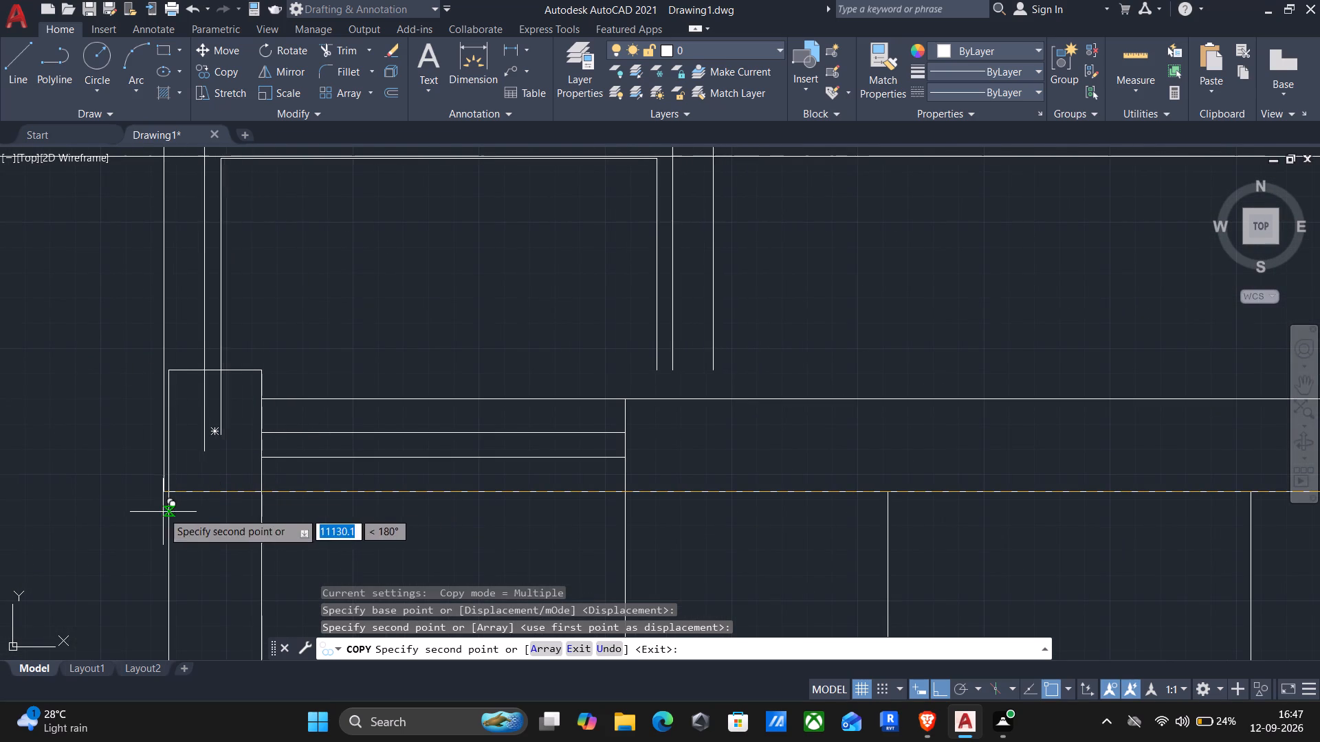
left_click(168, 488)
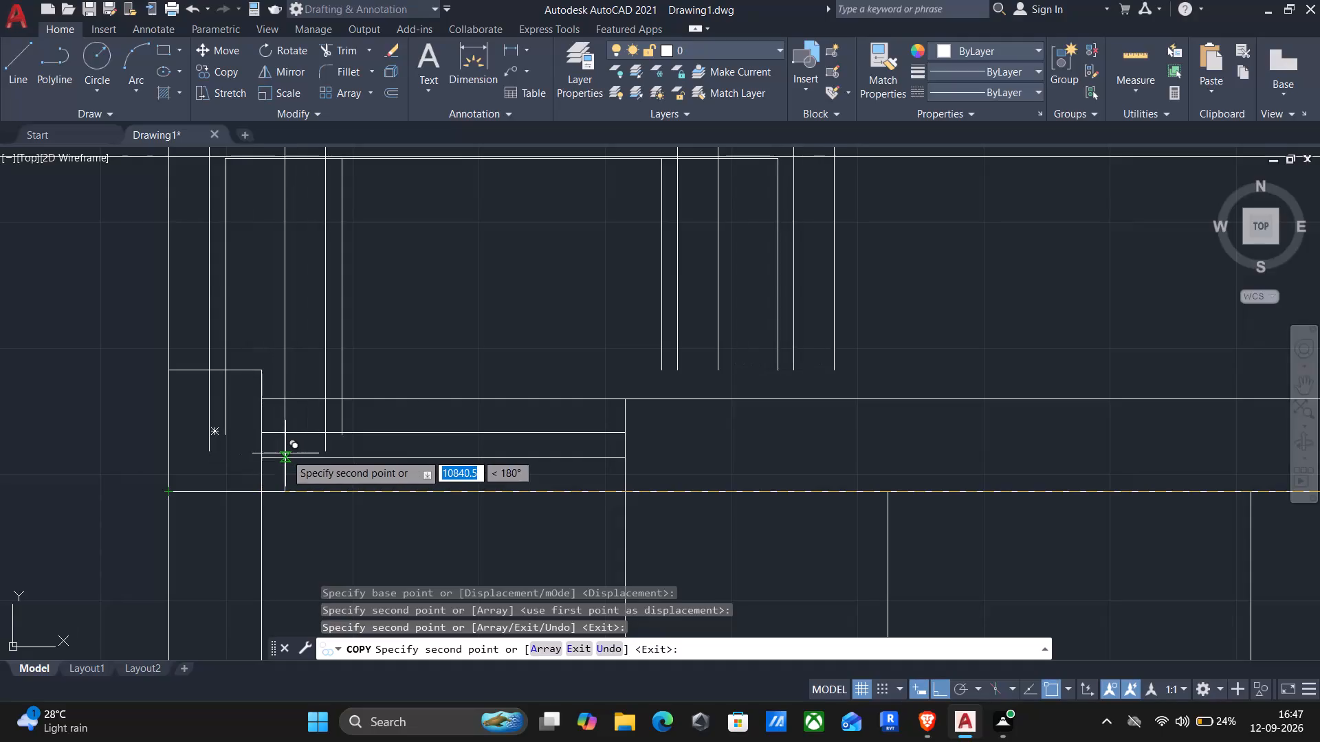
key("Escape")
Trim the west lines of both inset outlines inside the northwest corner column.
type("tr")
key("Return")
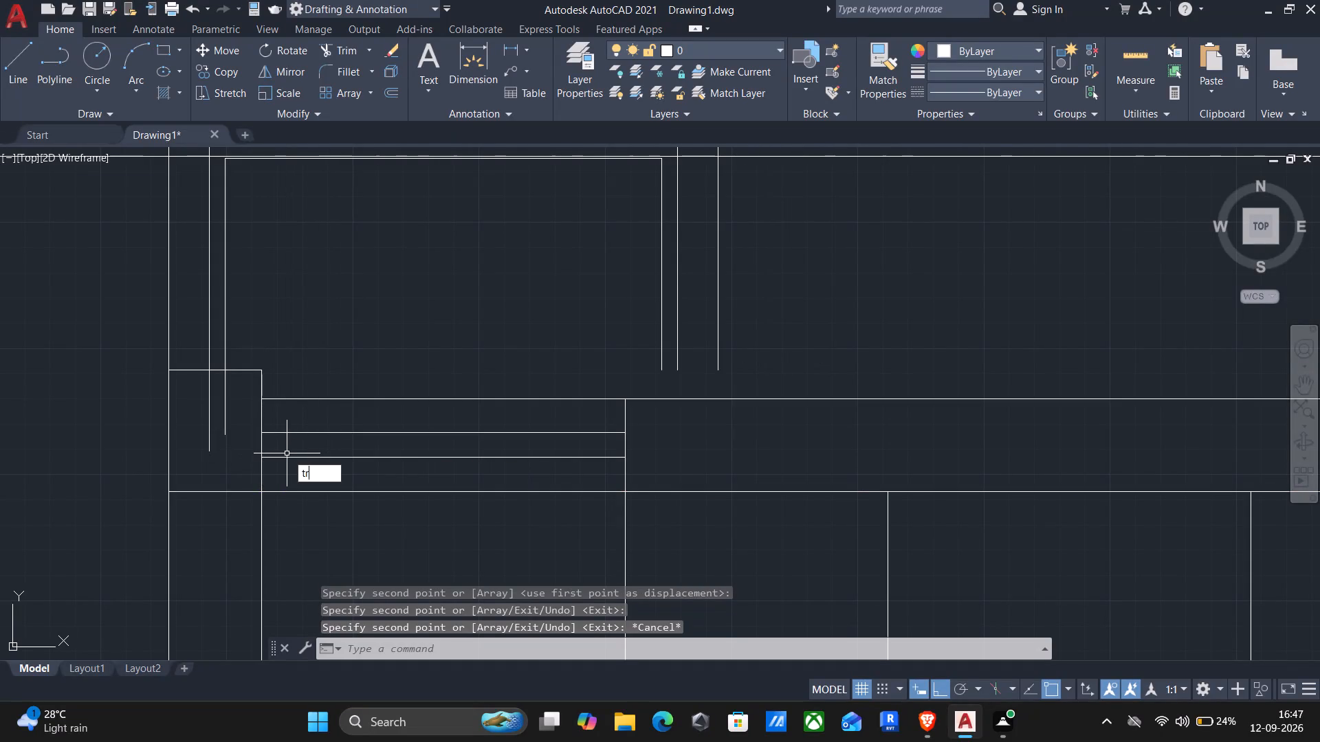
left_click_drag(192, 397, 235, 391)
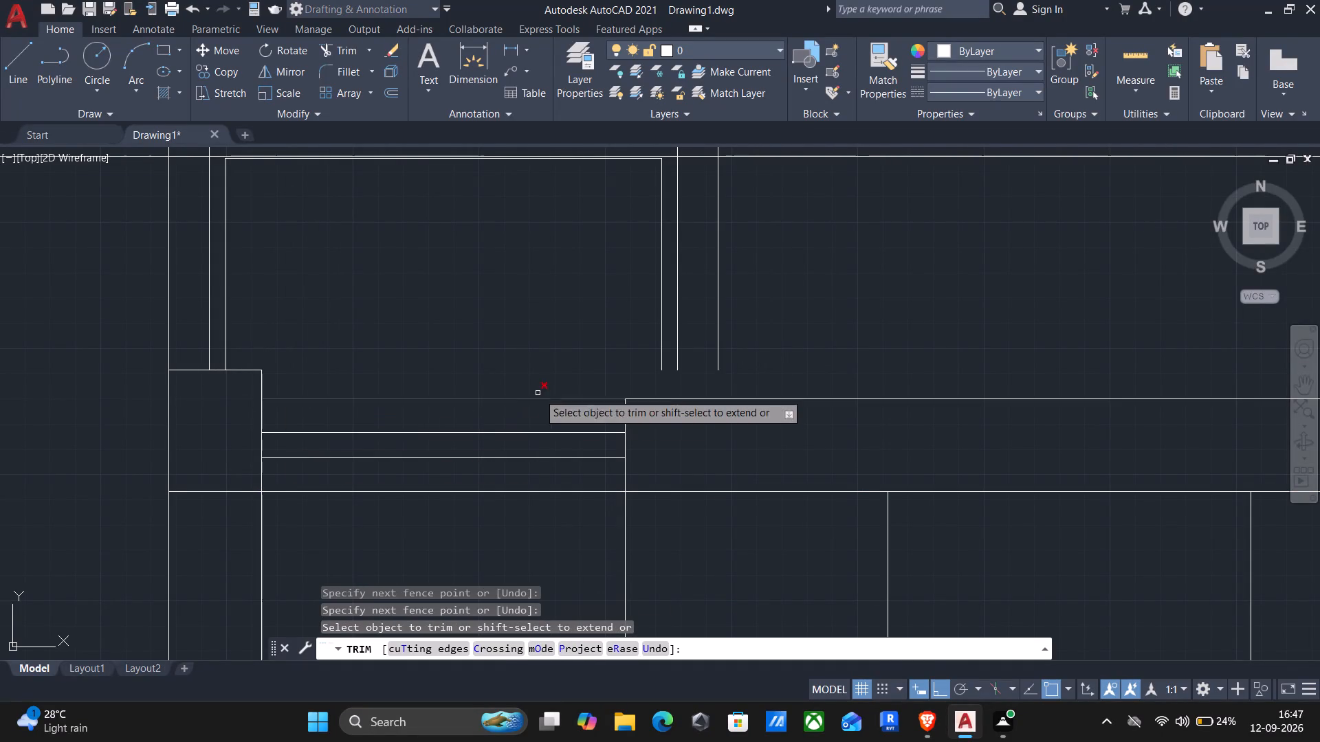
Trim the west lines of the middle projection's inset outlines back to the north wall's outer face.
scroll(636, 414, "down", 1)
scroll(753, 447, "down", 2)
middle_click_drag(751, 451, 594, 458)
middle_click_drag(708, 466, 479, 460)
scroll(478, 460, "up", 1)
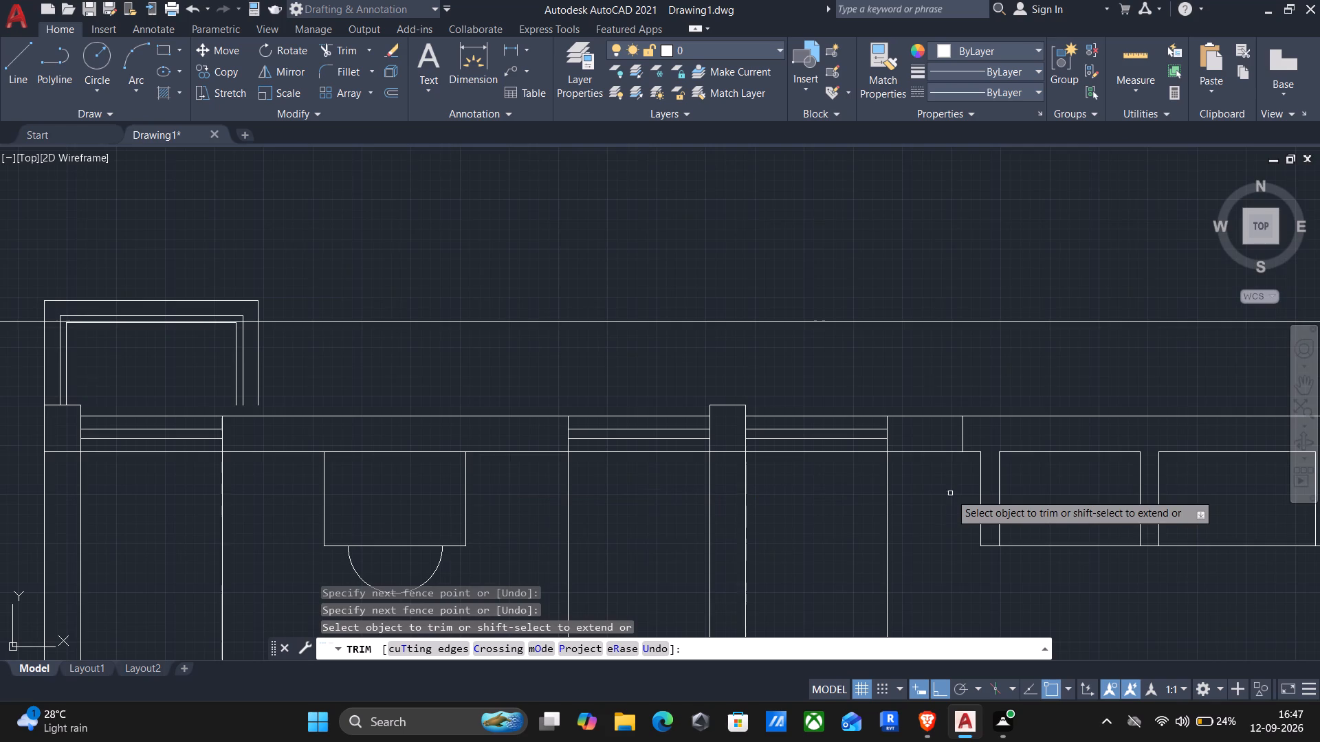
middle_click_drag(900, 488, 0, 399)
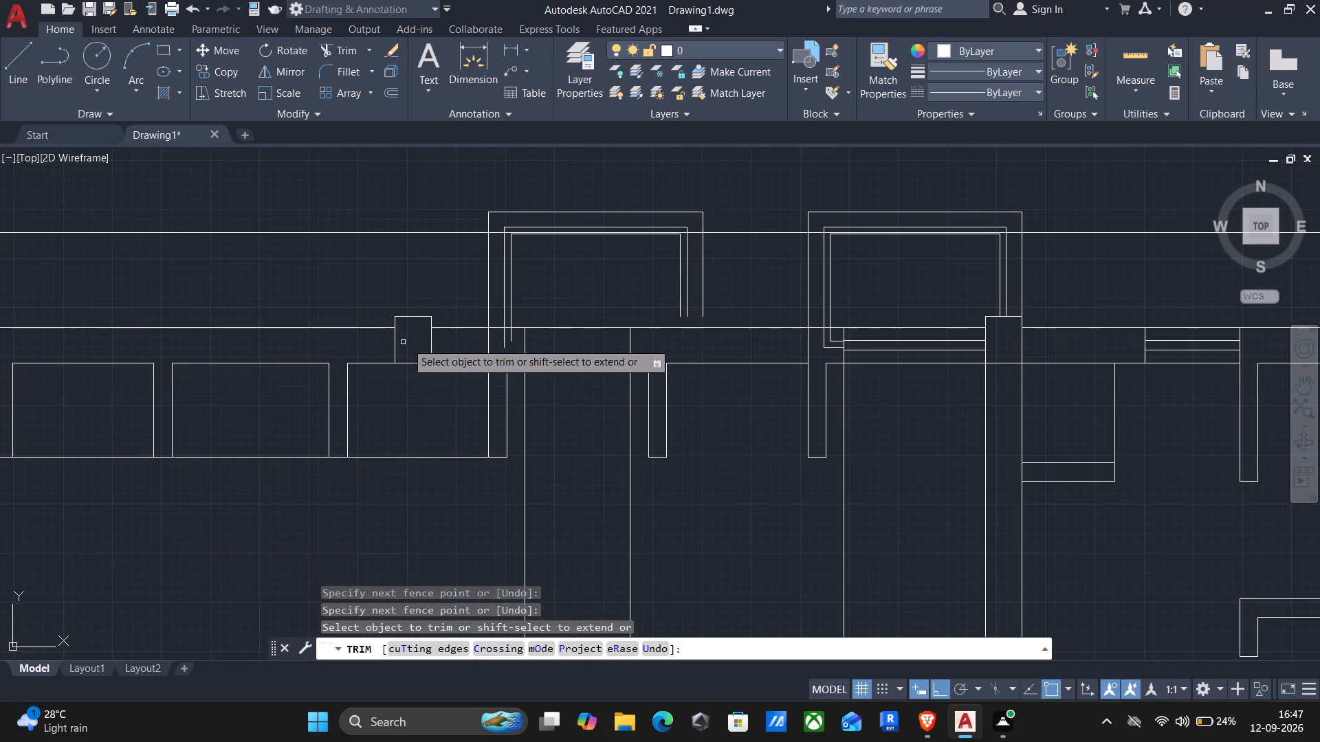
scroll(525, 351, "up", 2)
left_click_drag(485, 308, 454, 315)
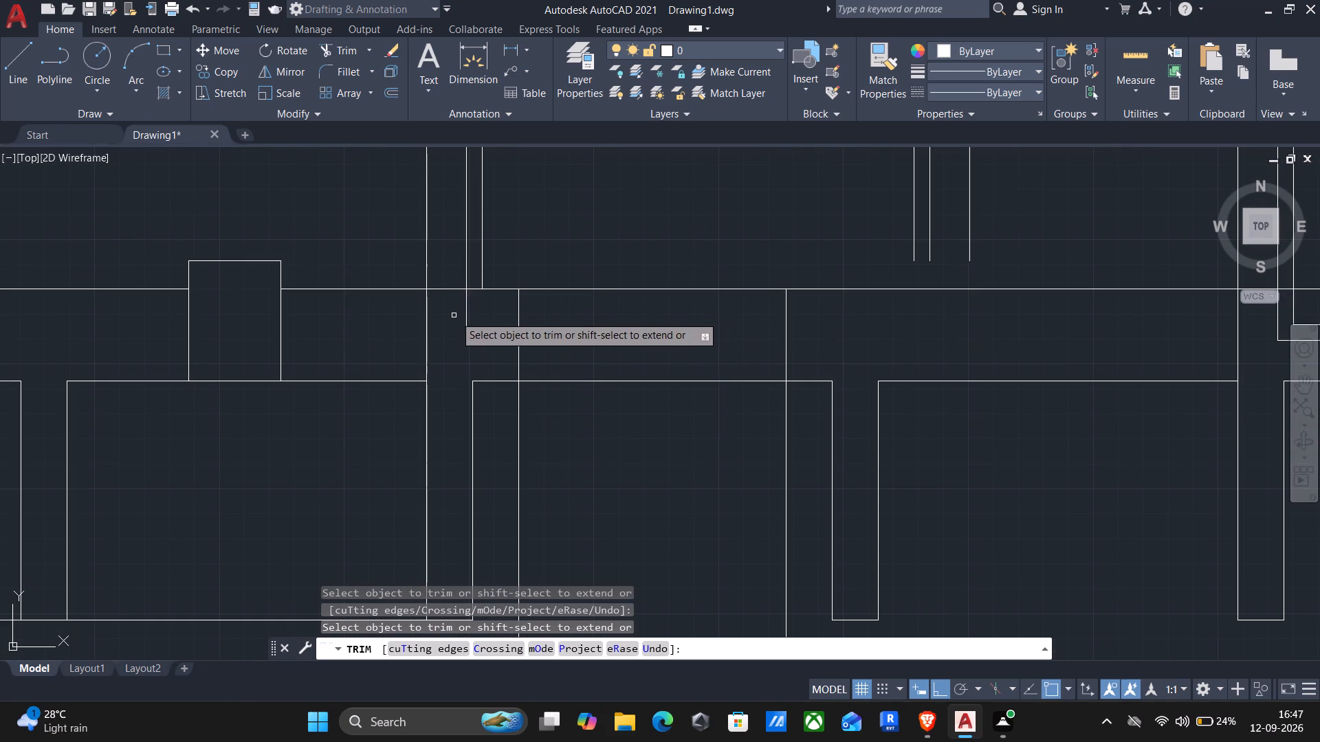
left_click_drag(456, 315, 481, 314)
Trim the parts of the easternmost projection's inset outlines lying inside the north wall, beside the window's west jamb.
scroll(481, 313, "down", 3)
scroll(703, 315, "up", 4)
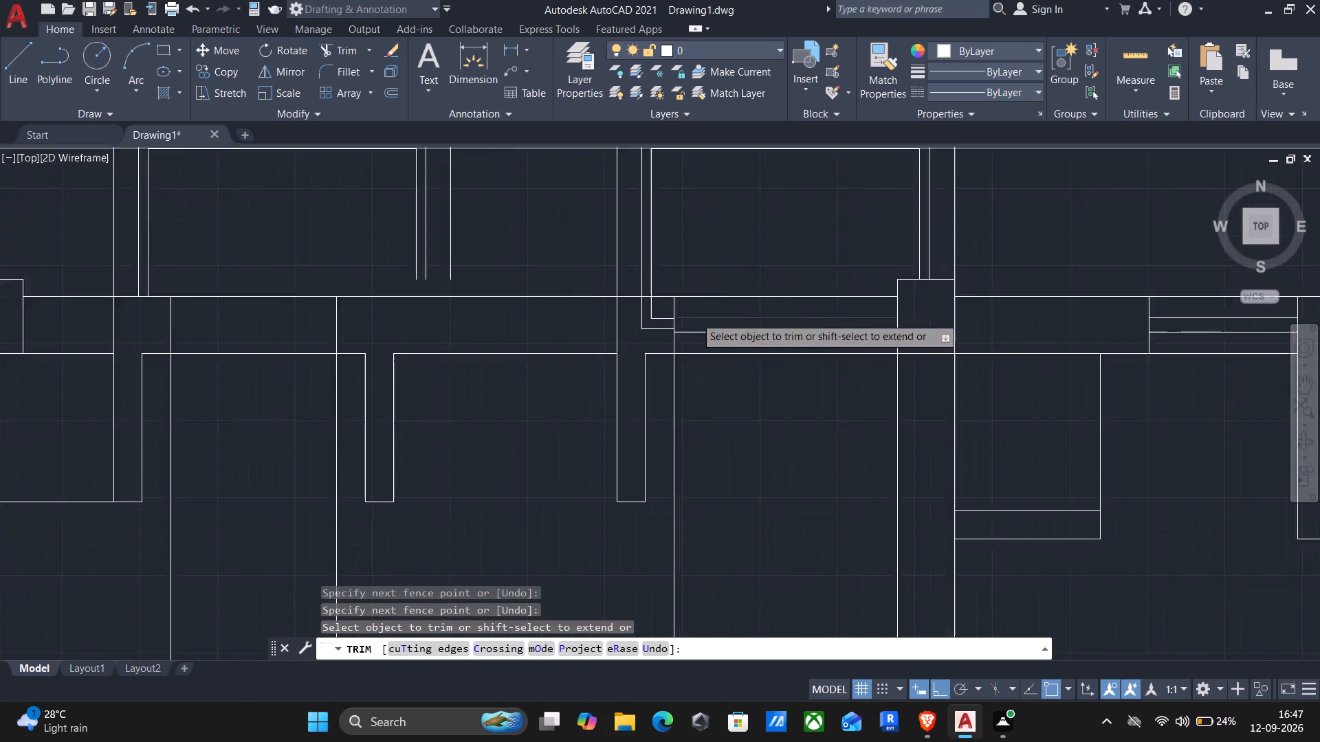
left_click_drag(631, 278, 600, 278)
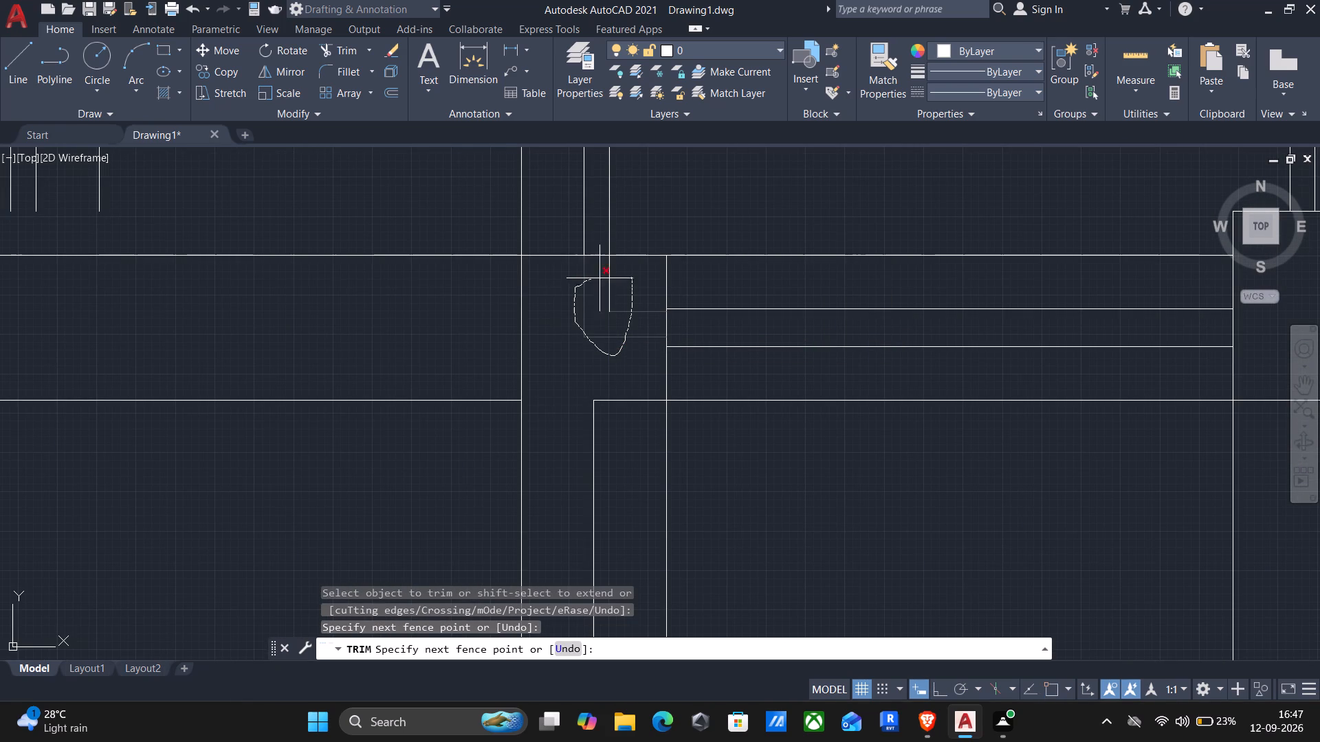
left_click_drag(600, 278, 624, 274)
scroll(624, 273, "down", 3)
middle_click_drag(709, 362, 852, 405)
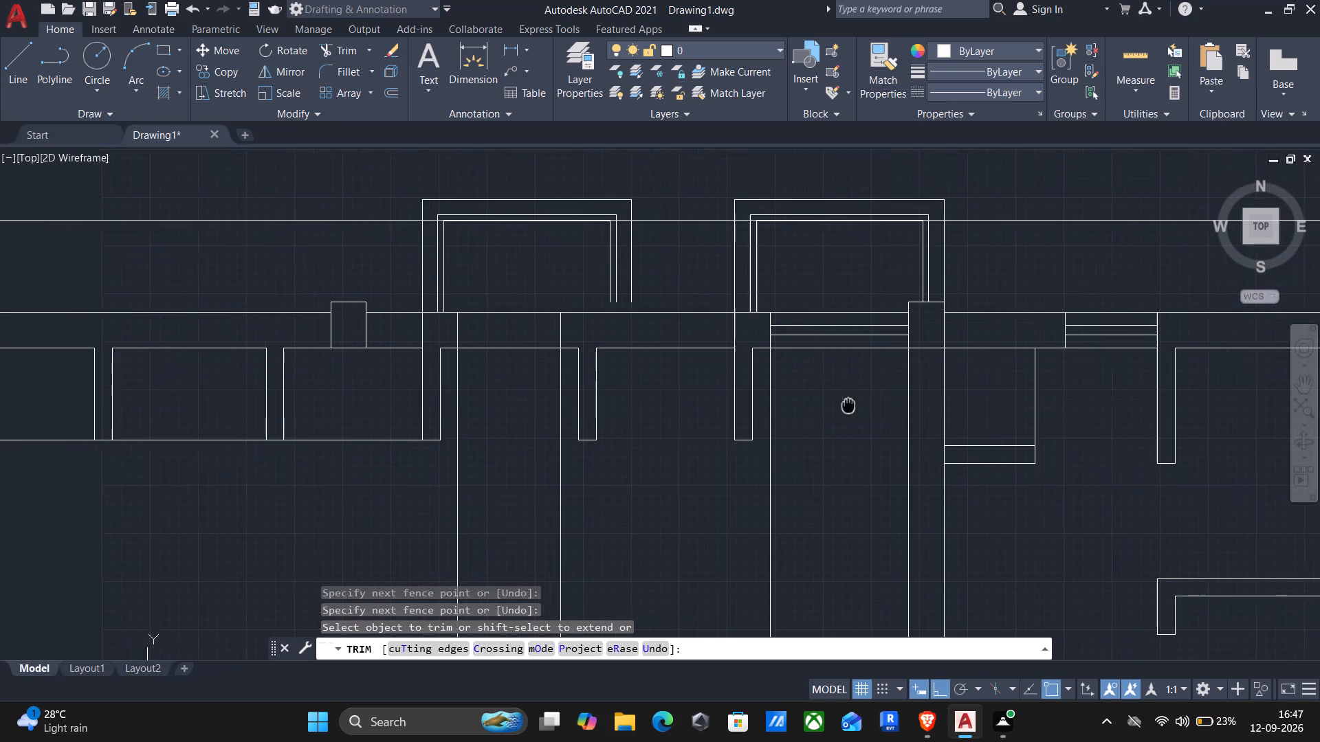
middle_click_drag(852, 405, 863, 405)
middle_click_drag(223, 471, 603, 394)
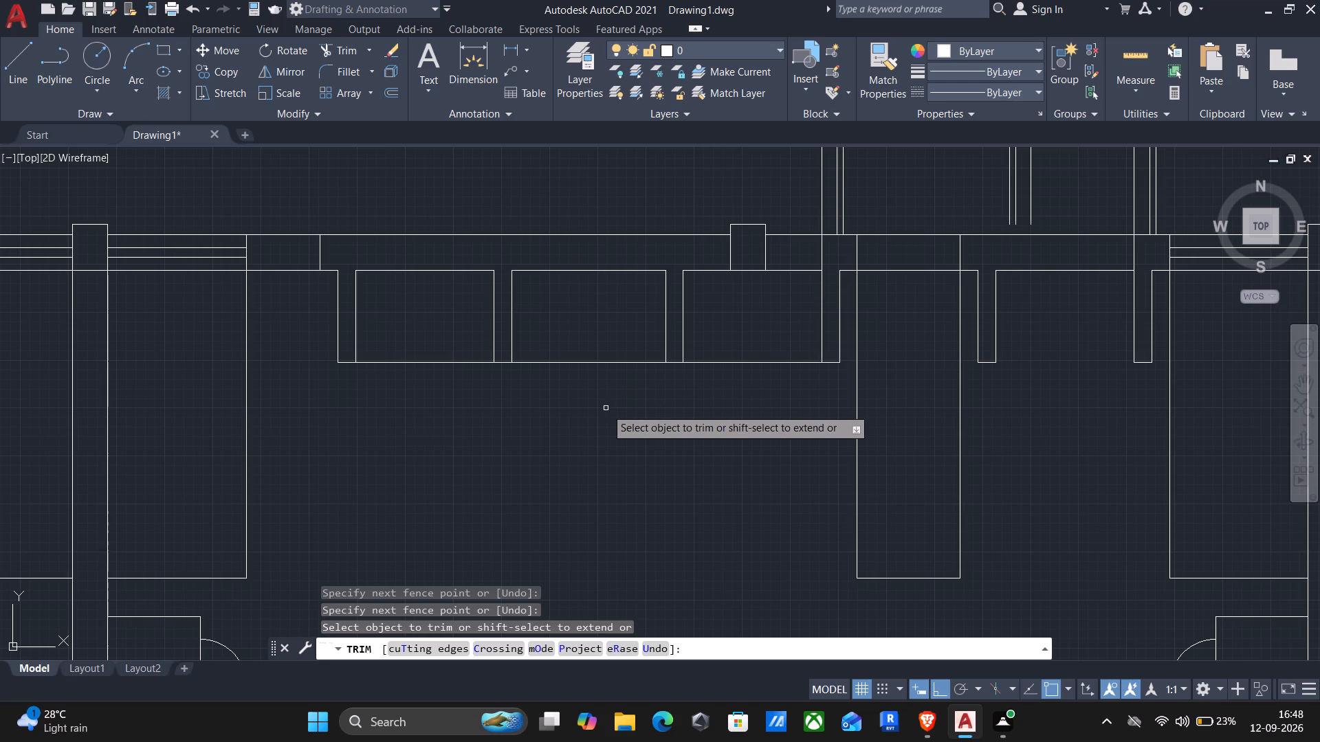
middle_click_drag(607, 417, 800, 421)
scroll(797, 419, "down", 1)
key("Escape")
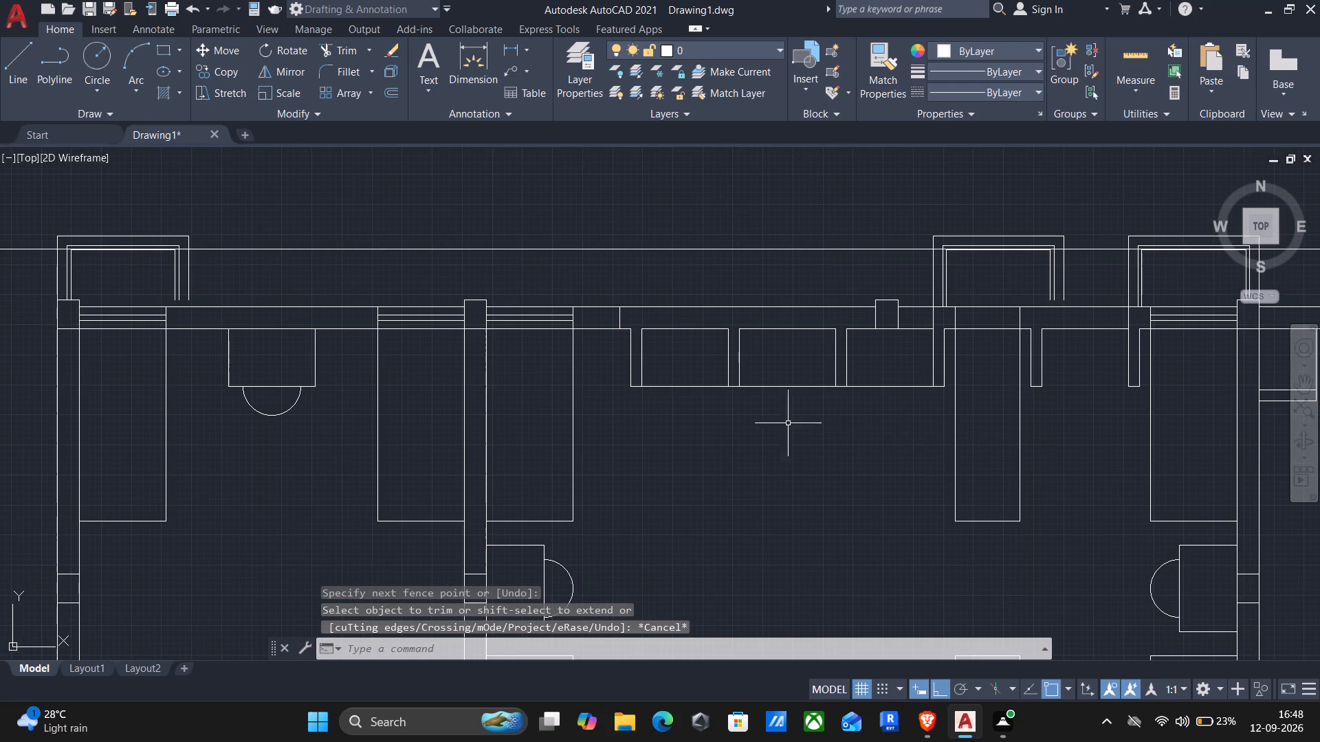
Extend the east lines of the three nested outlines to the north wall's outer face on both copied projections.
middle_click_drag(439, 477, 628, 506)
type("ex")
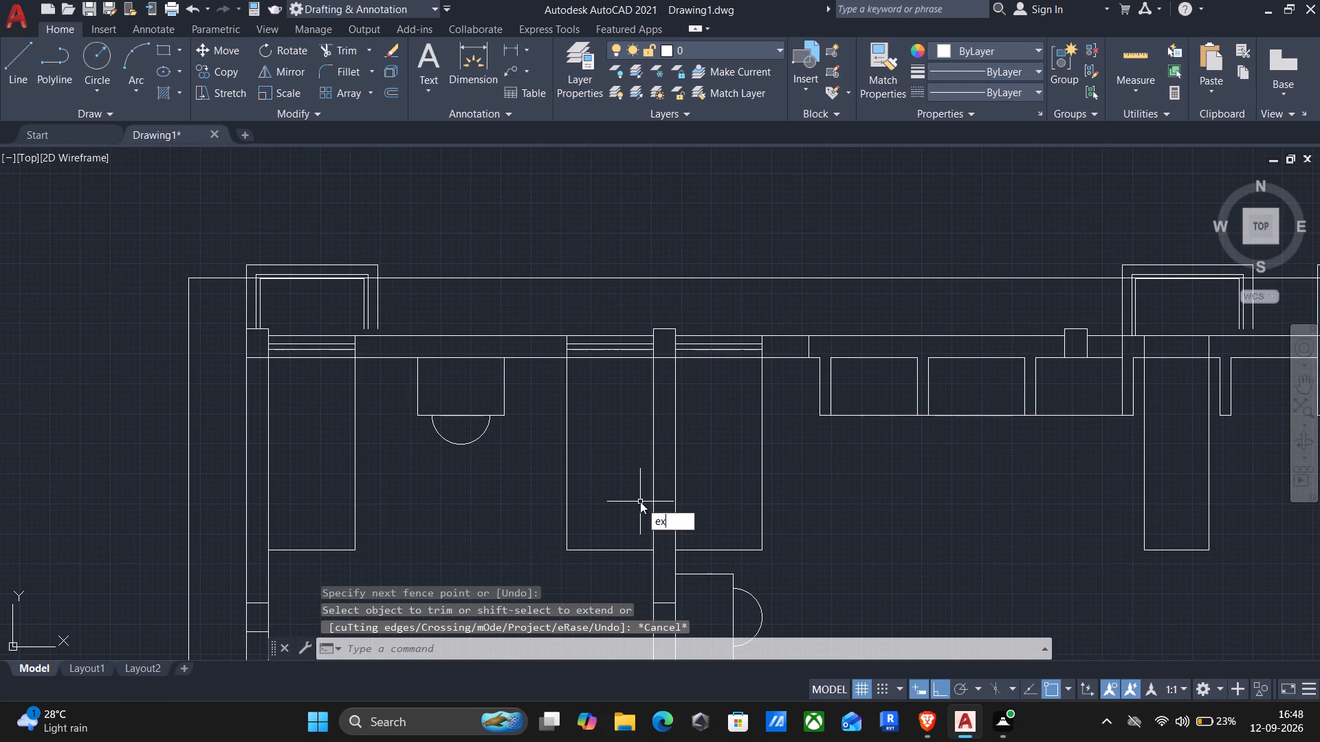
key("Return")
scroll(401, 293, "up", 2)
left_click_drag(397, 300, 277, 307)
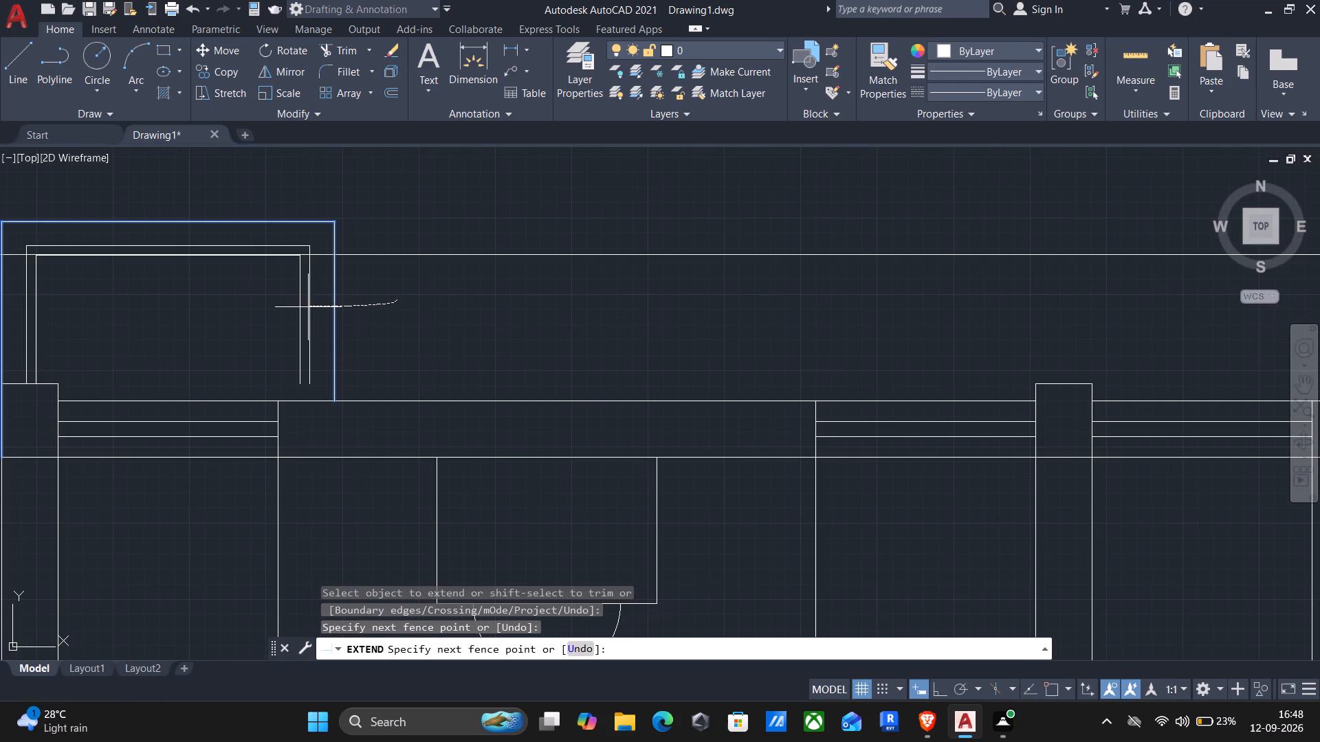
left_click_drag(277, 307, 265, 308)
scroll(289, 315, "down", 3)
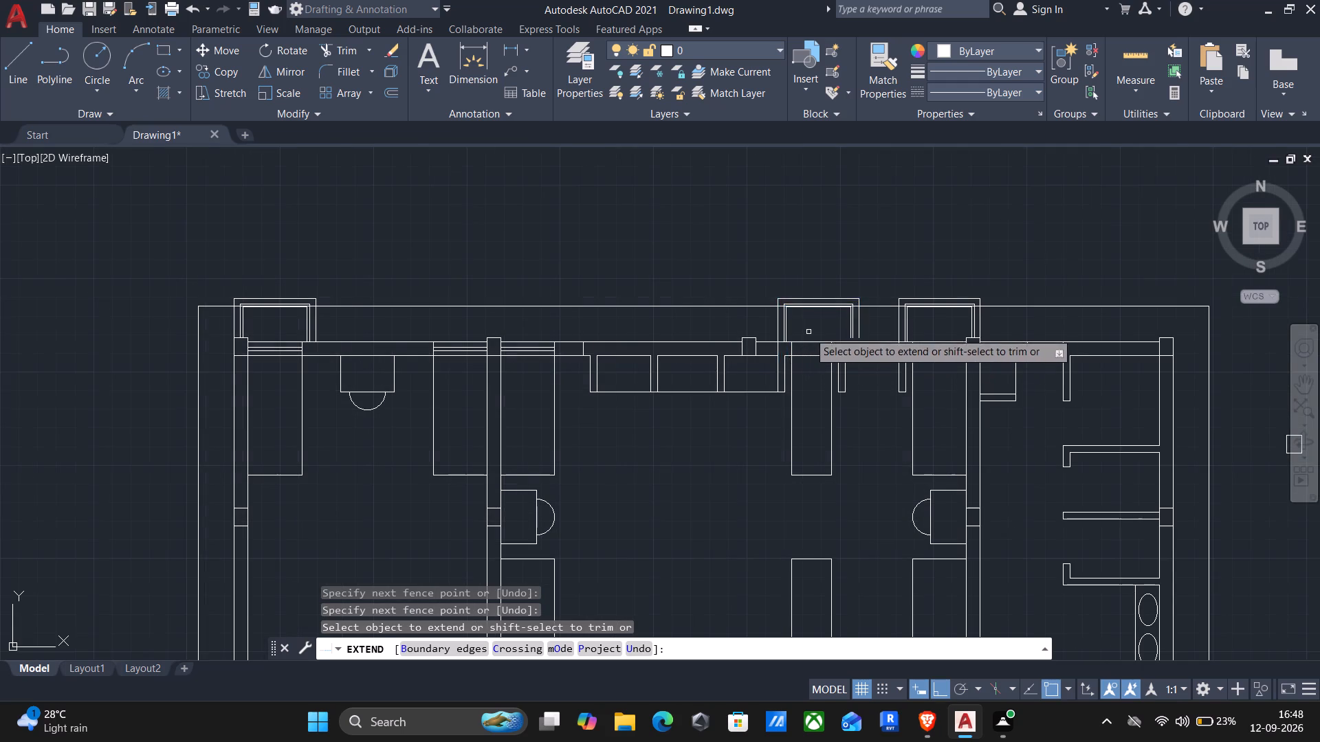
scroll(824, 328, "up", 3)
left_click_drag(964, 304, 876, 337)
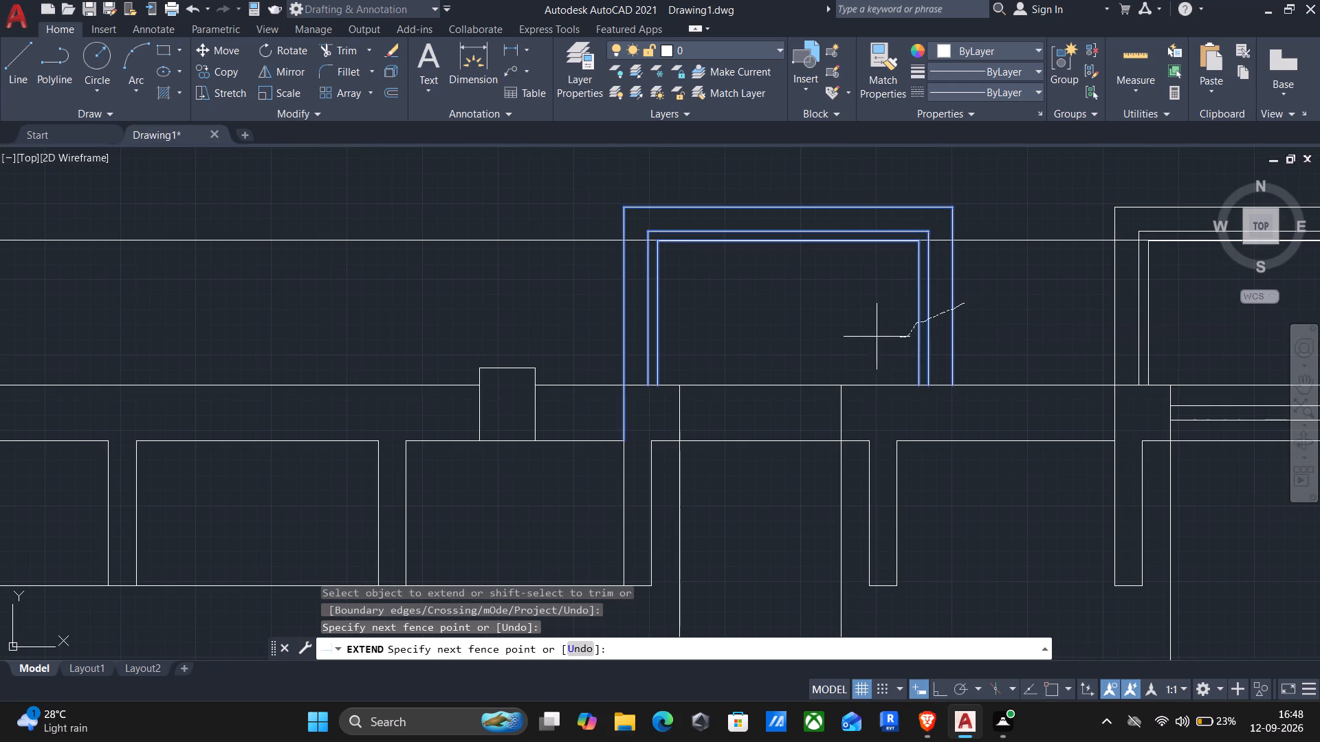
left_click_drag(876, 337, 863, 337)
key("Escape")
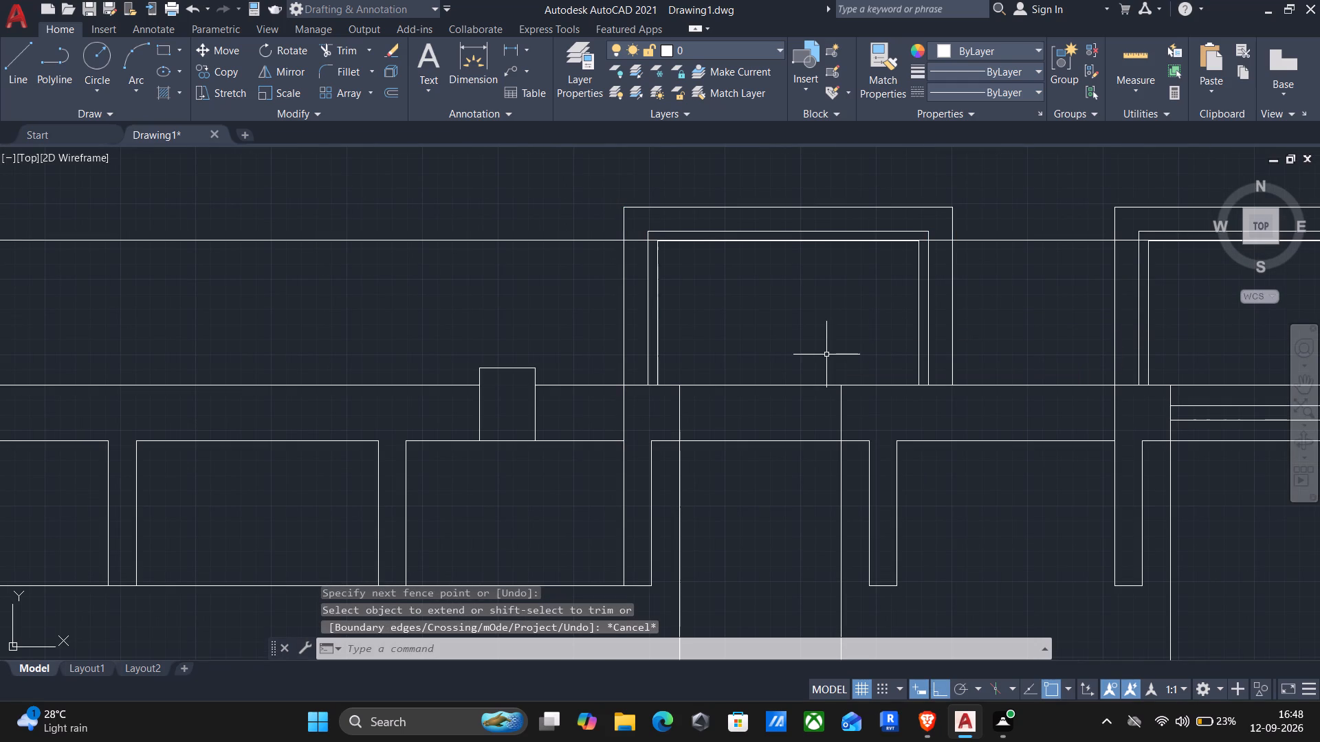
Offset the outer glazing line of the window west of the shared column by 230 toward the room.
scroll(822, 361, "down", 2)
middle_click_drag(821, 470, 850, 433)
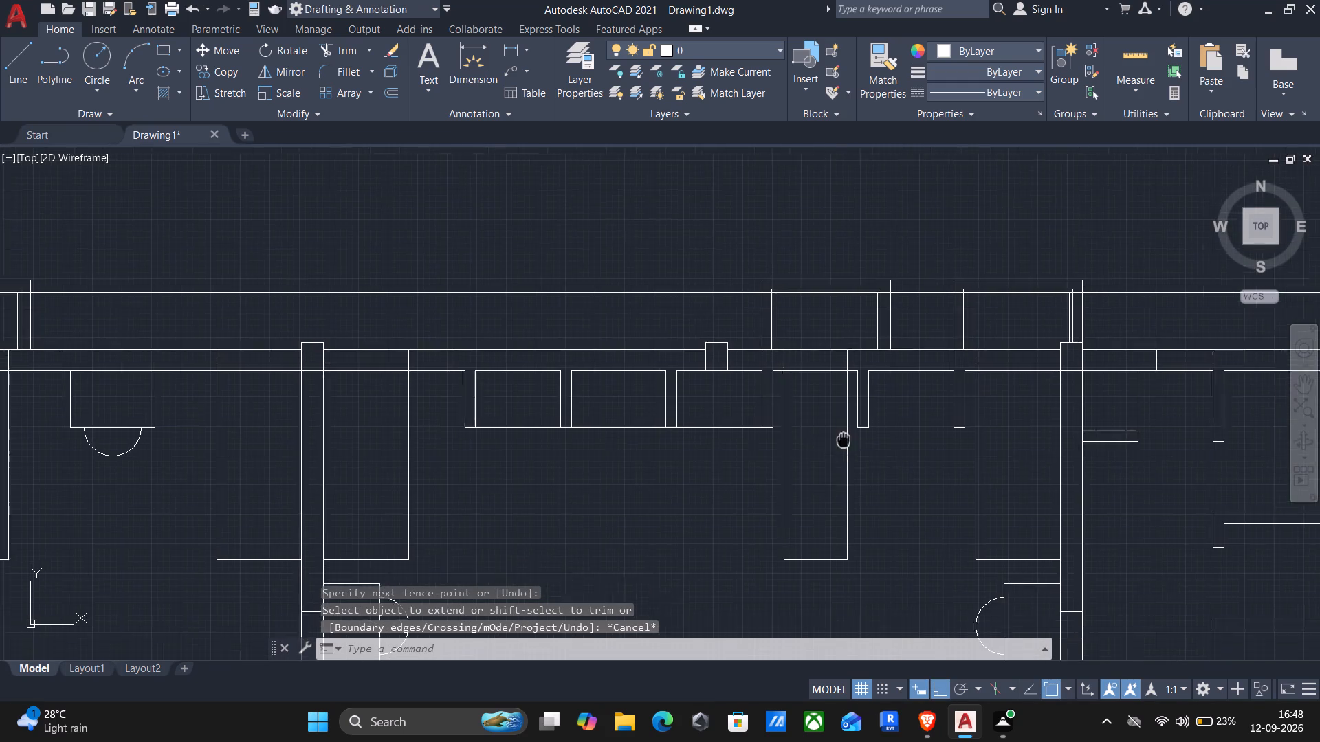
middle_click_drag(850, 433, 887, 398)
middle_click_drag(663, 375, 743, 340)
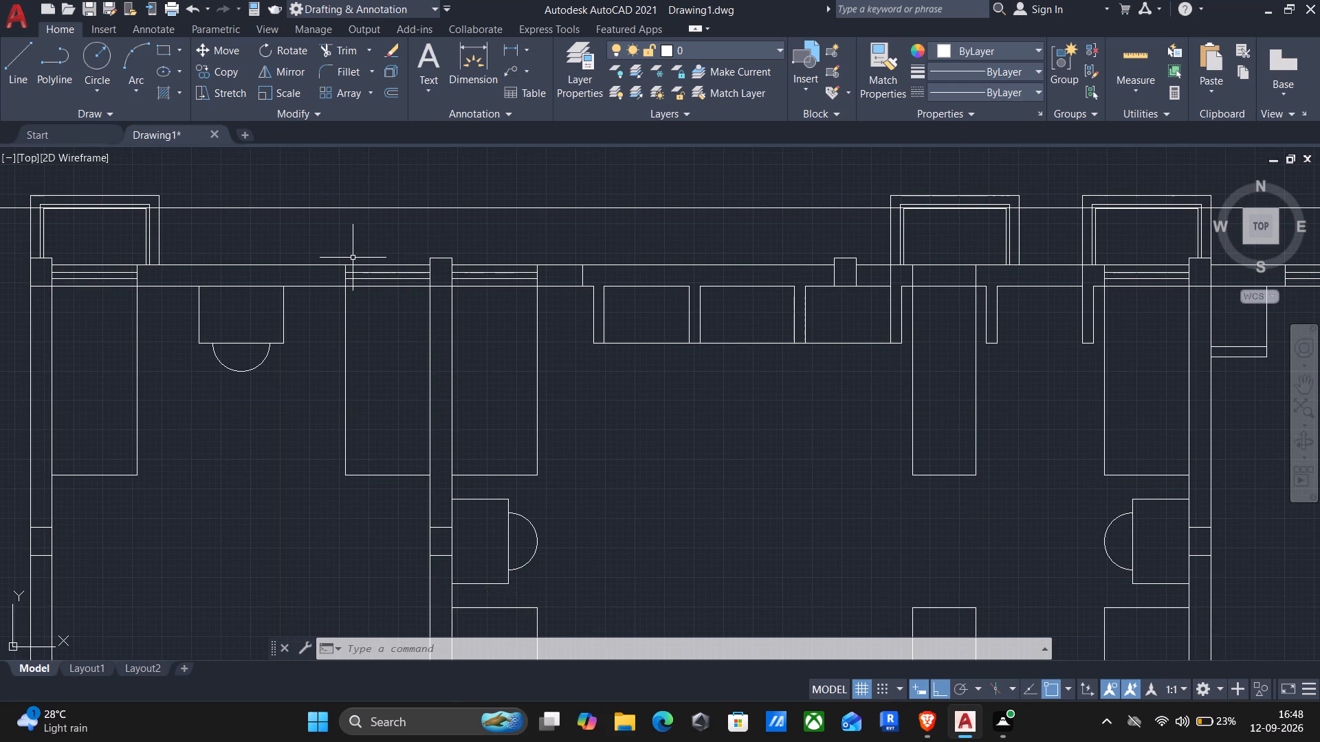
scroll(361, 286, "up", 2)
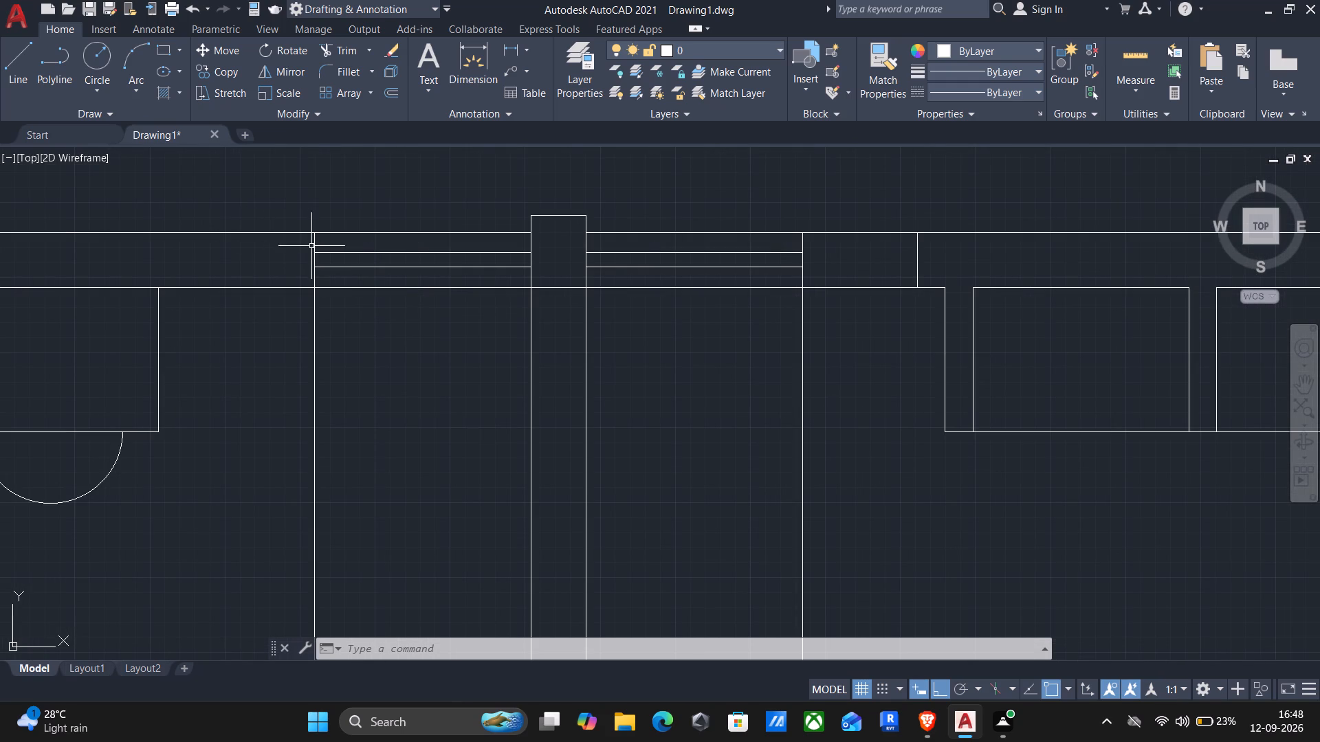
key("o")
key("Return")
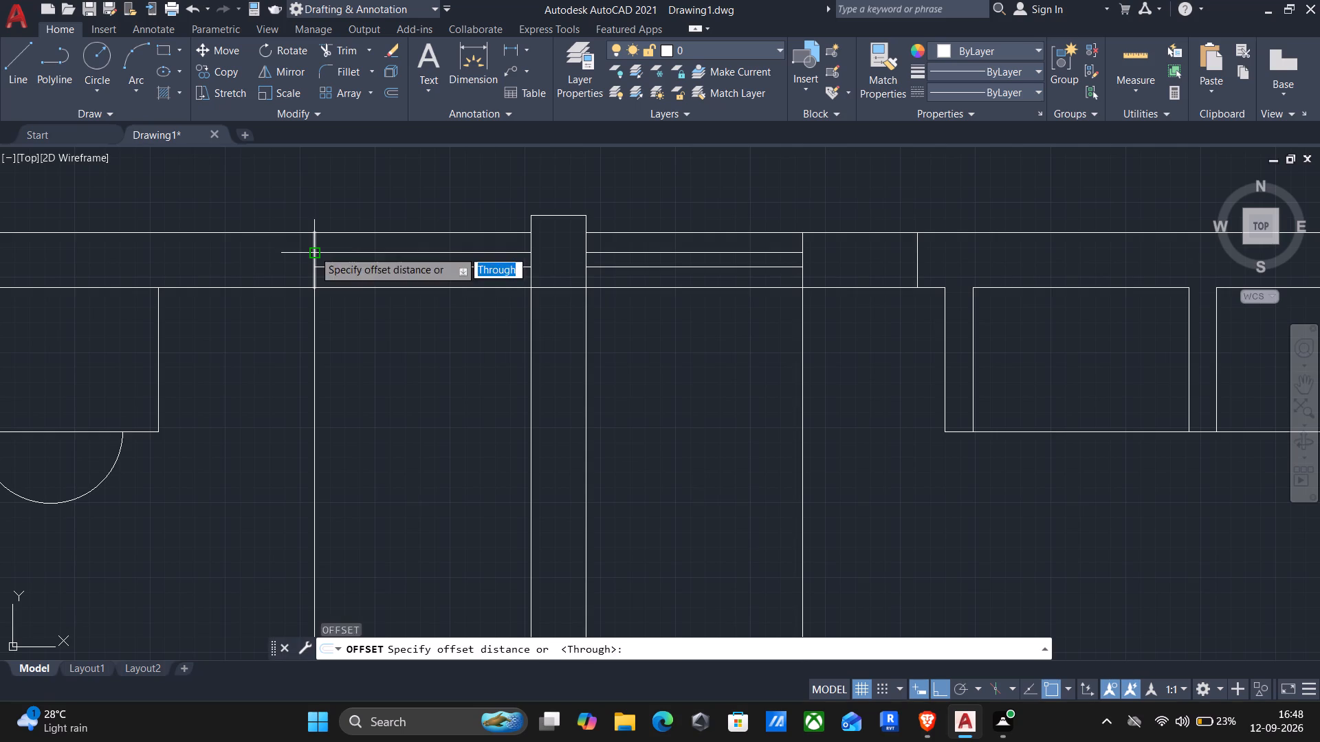
left_click(313, 250)
left_click_drag(296, 280, 298, 273)
left_click(313, 255)
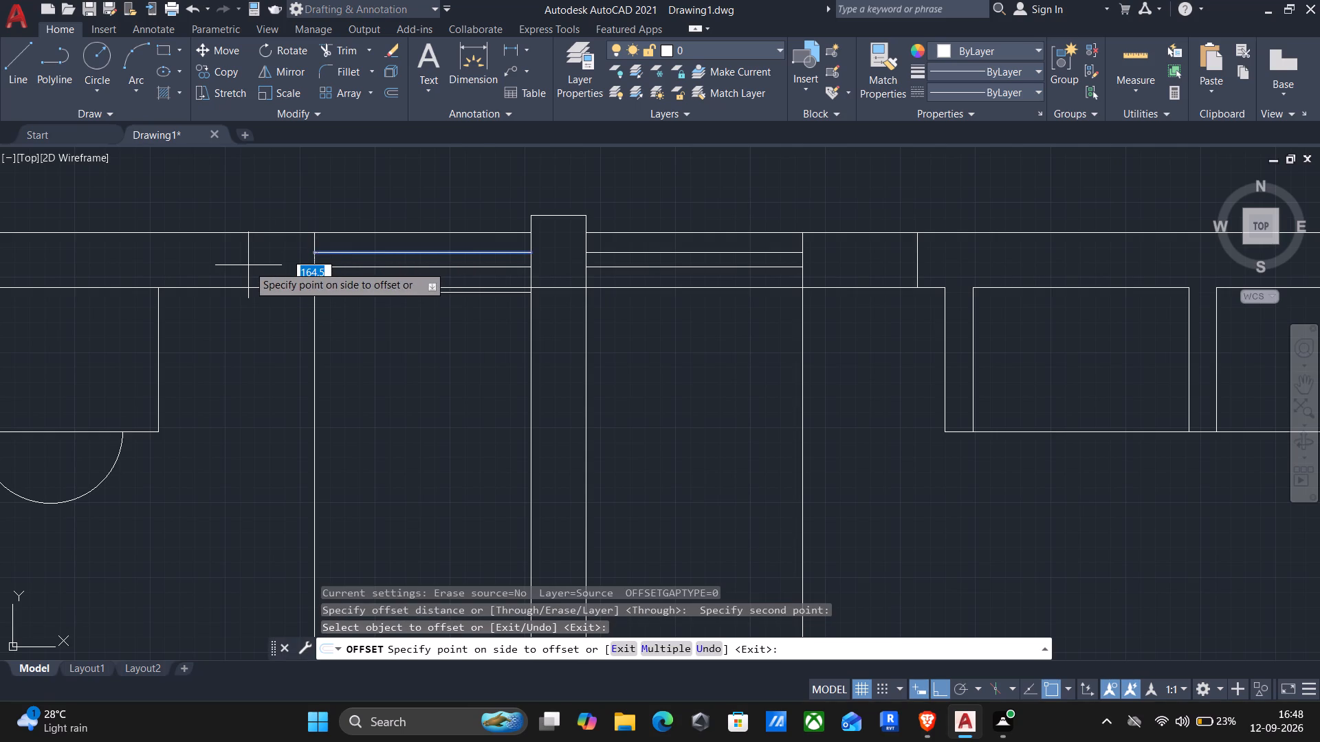
type("230")
key("Return")
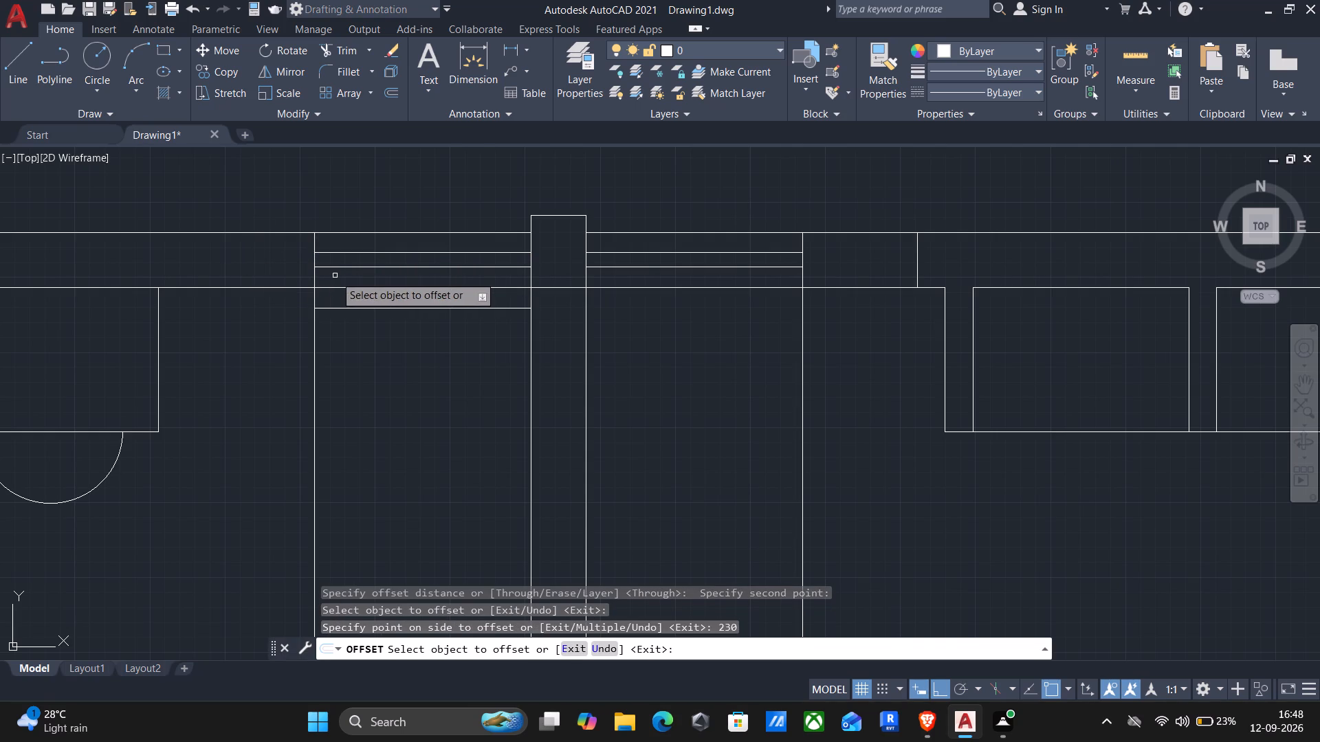
Offset the west jamb line of the window west of the shared column by 230 toward the west.
left_click(317, 262)
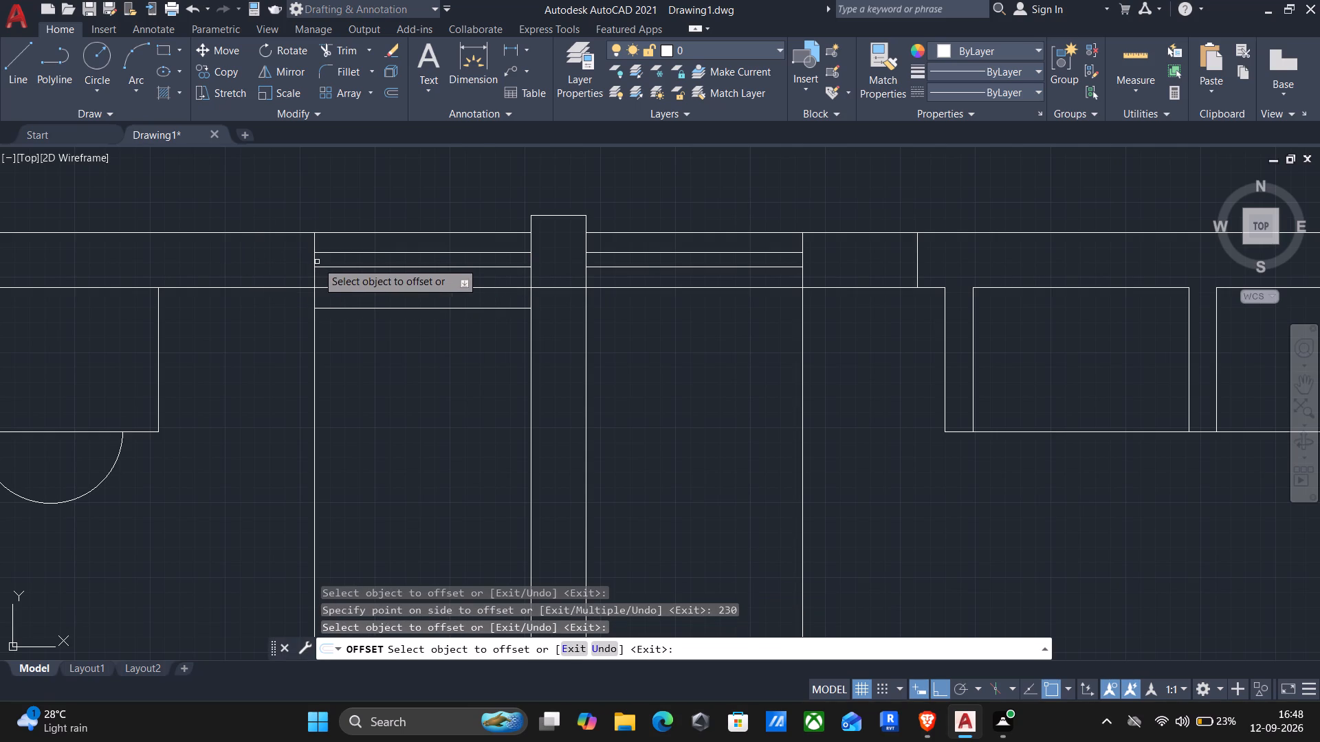
scroll(307, 262, "up", 2)
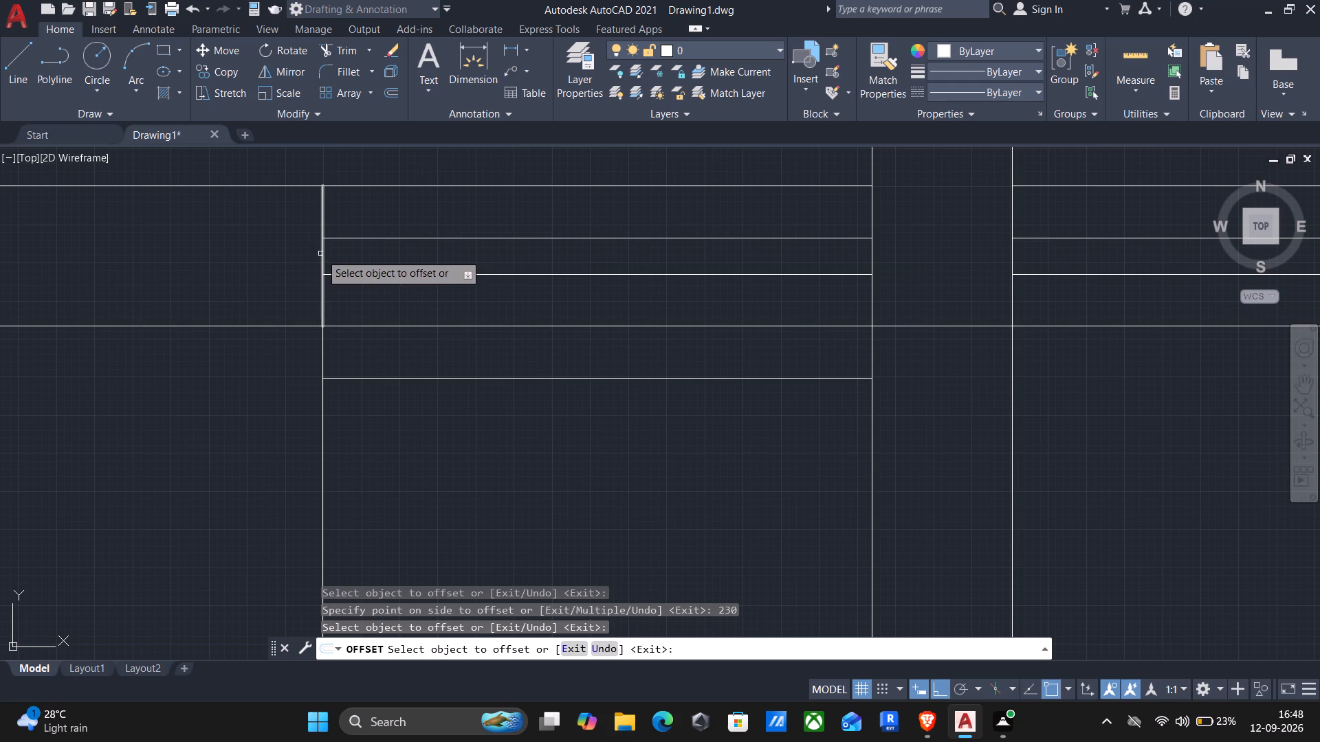
left_click(322, 254)
type("230")
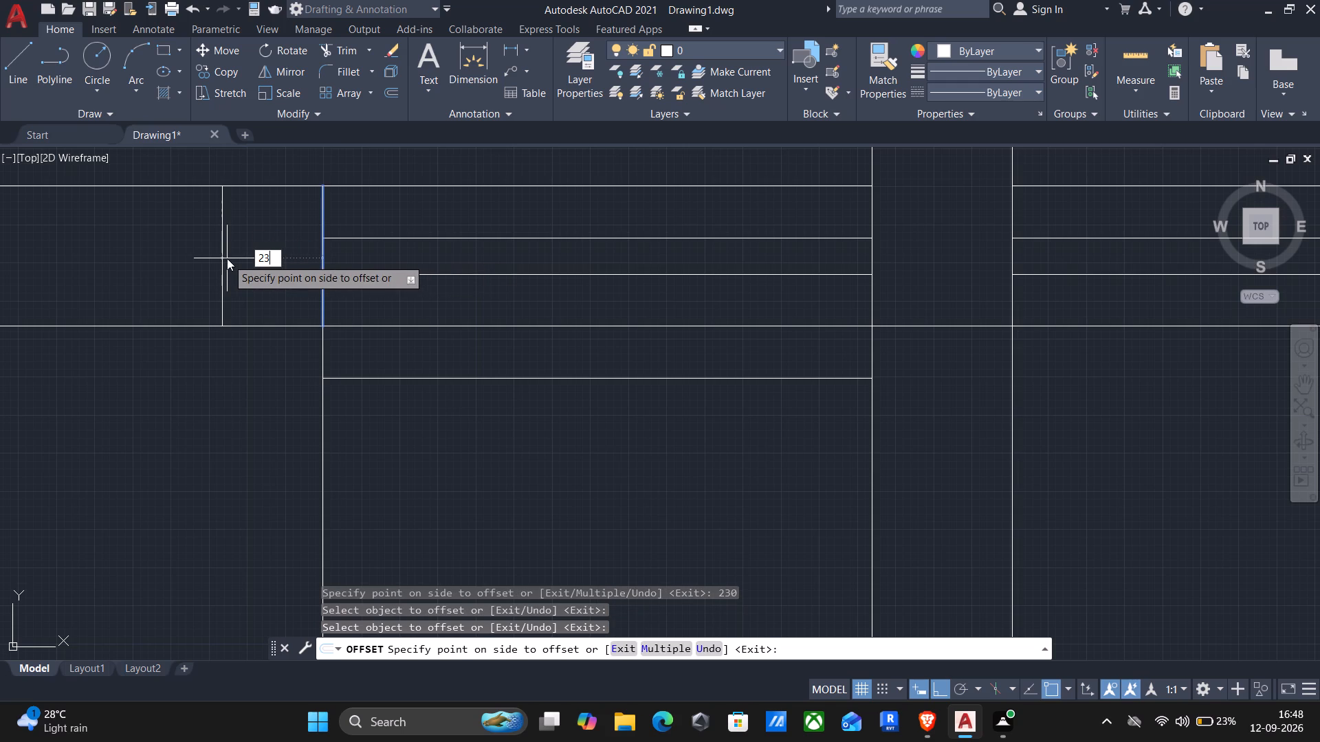
key("Return")
scroll(685, 325, "down", 2)
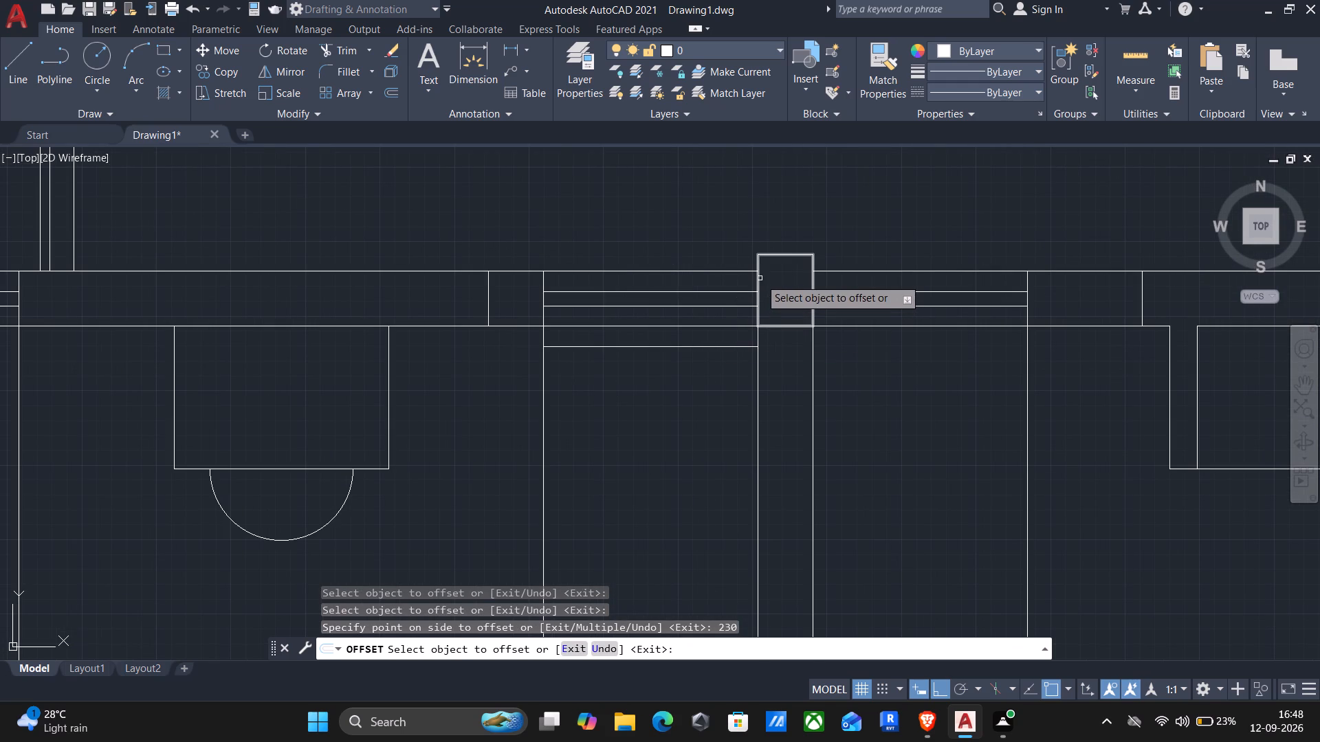
key("Escape")
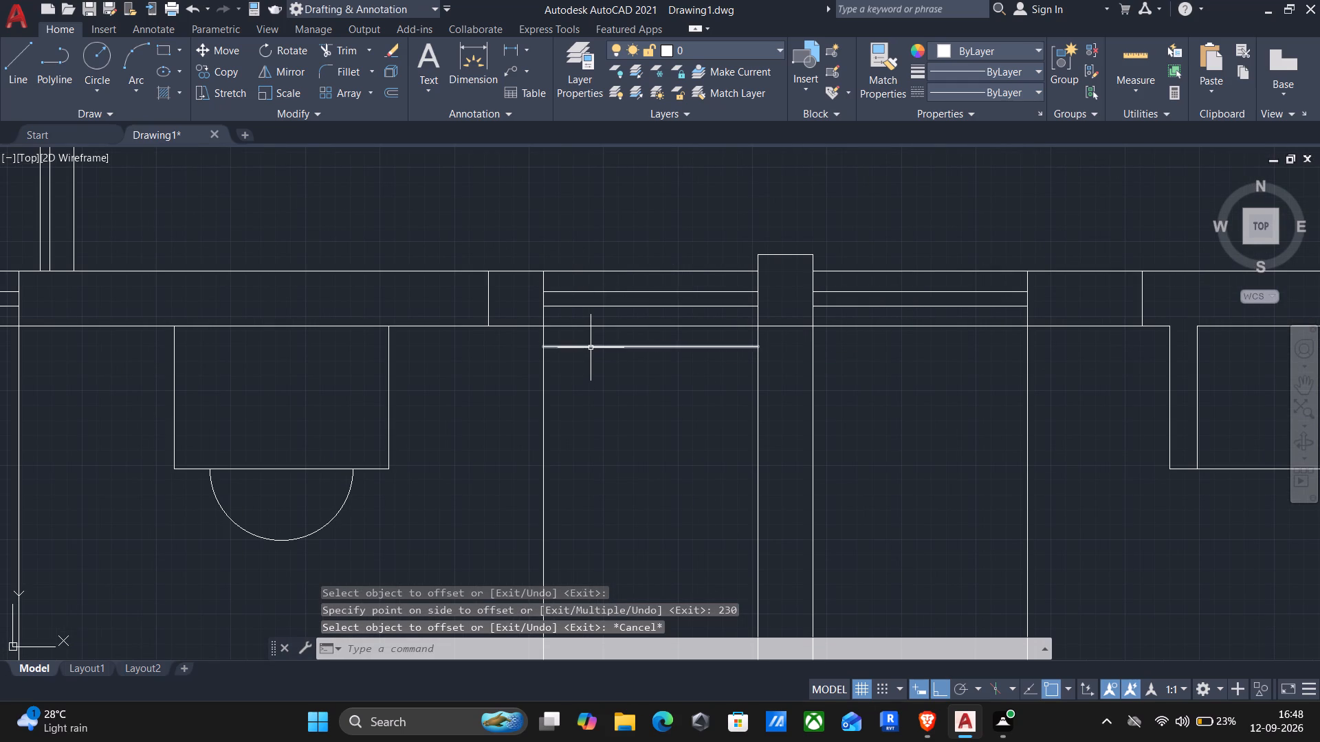
Delete the offset glazing line on the room side of the window west of the shared column.
left_click(591, 347)
key("Delete")
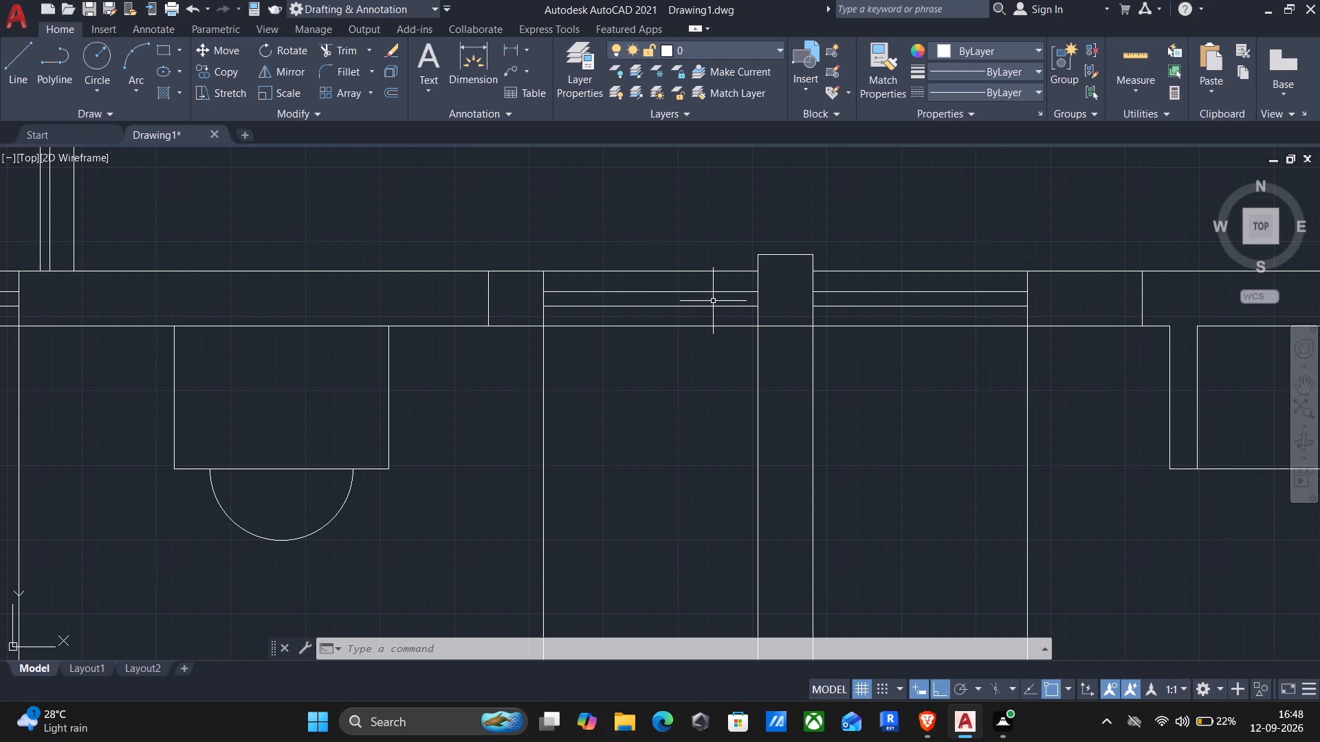
Draw a horizontal line from the neighbouring west projection's outer northeast corner eastward past the window east of the shared column.
middle_click_drag(694, 331, 703, 524)
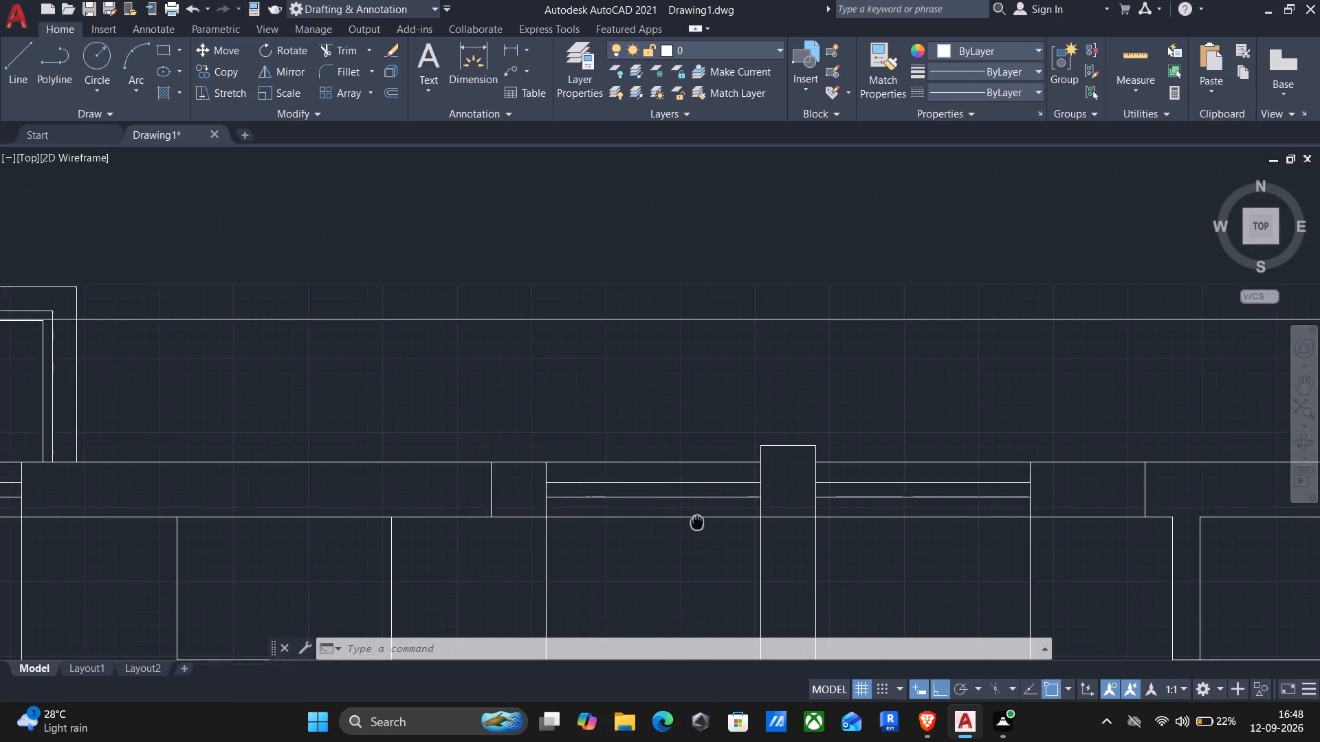
middle_click_drag(703, 524, 830, 495)
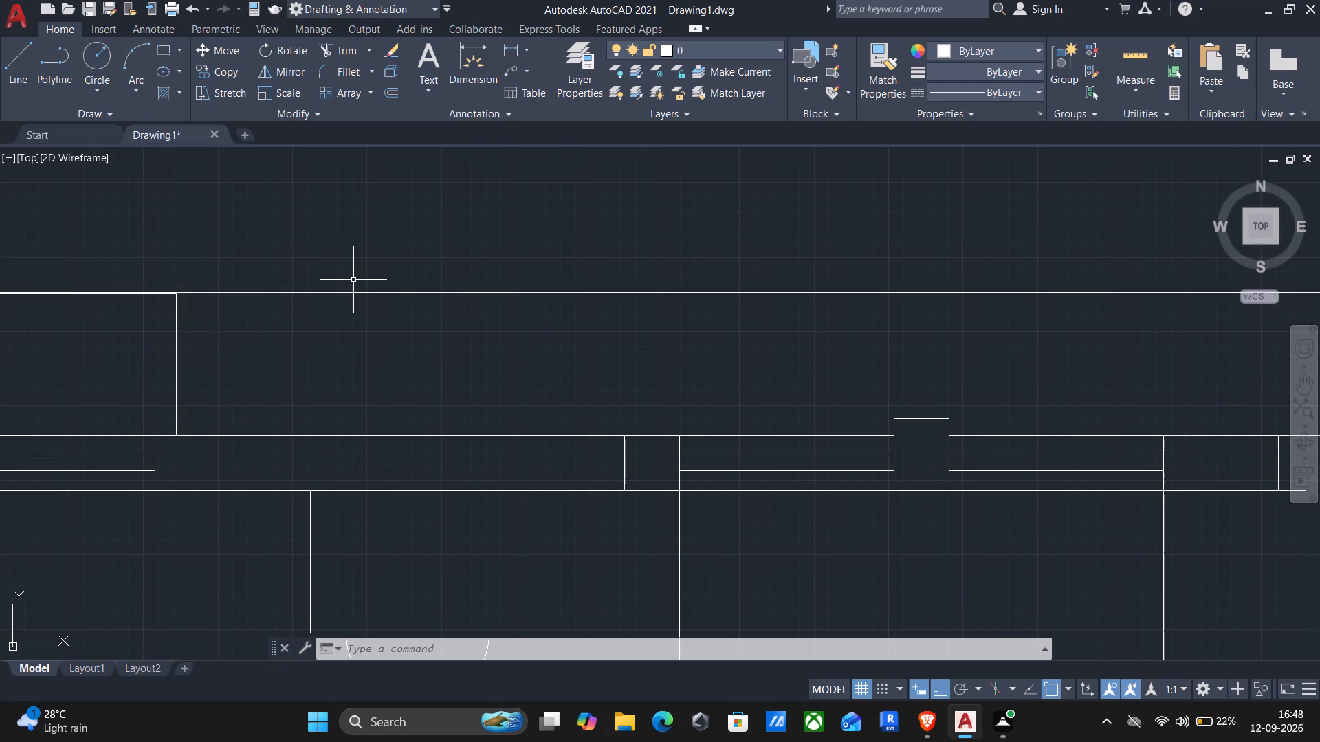
key("l")
key("Return")
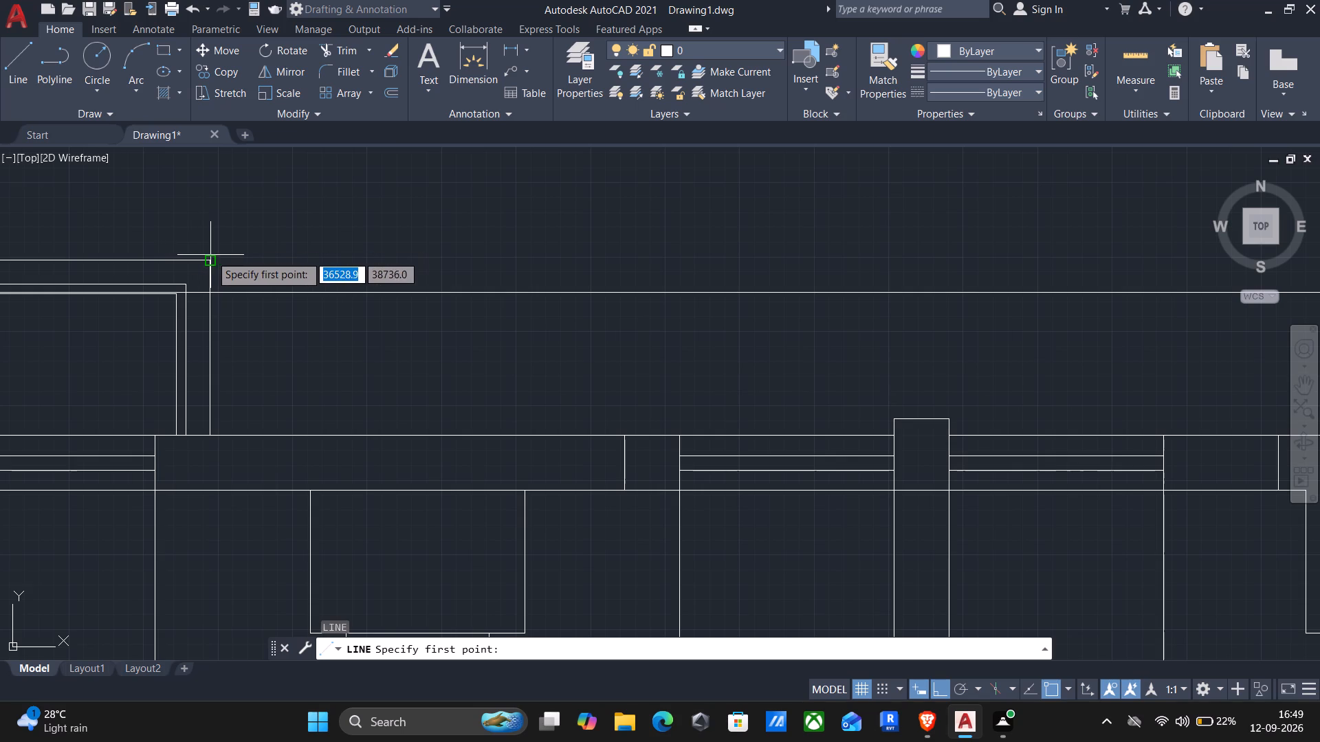
left_click_drag(212, 255, 224, 254)
middle_click_drag(1035, 276, 872, 317)
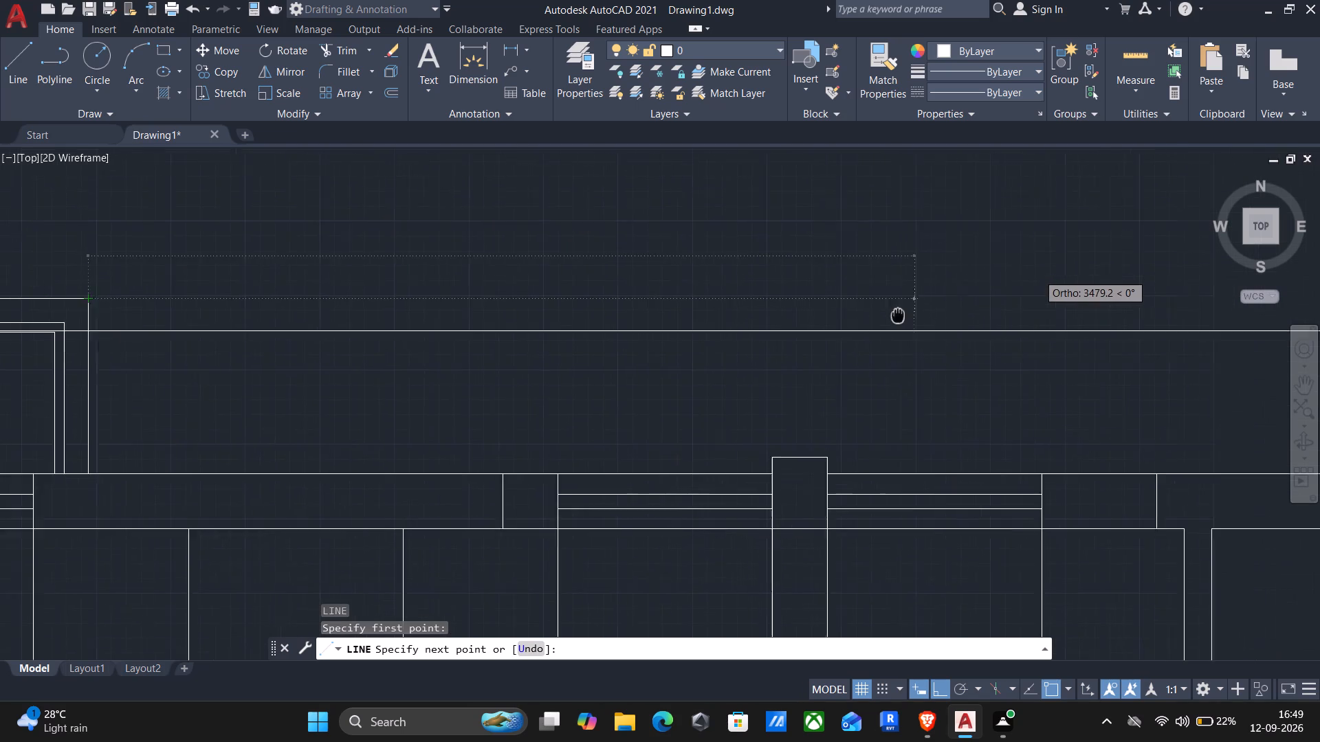
middle_click_drag(872, 317, 843, 306)
scroll(839, 306, "down", 1)
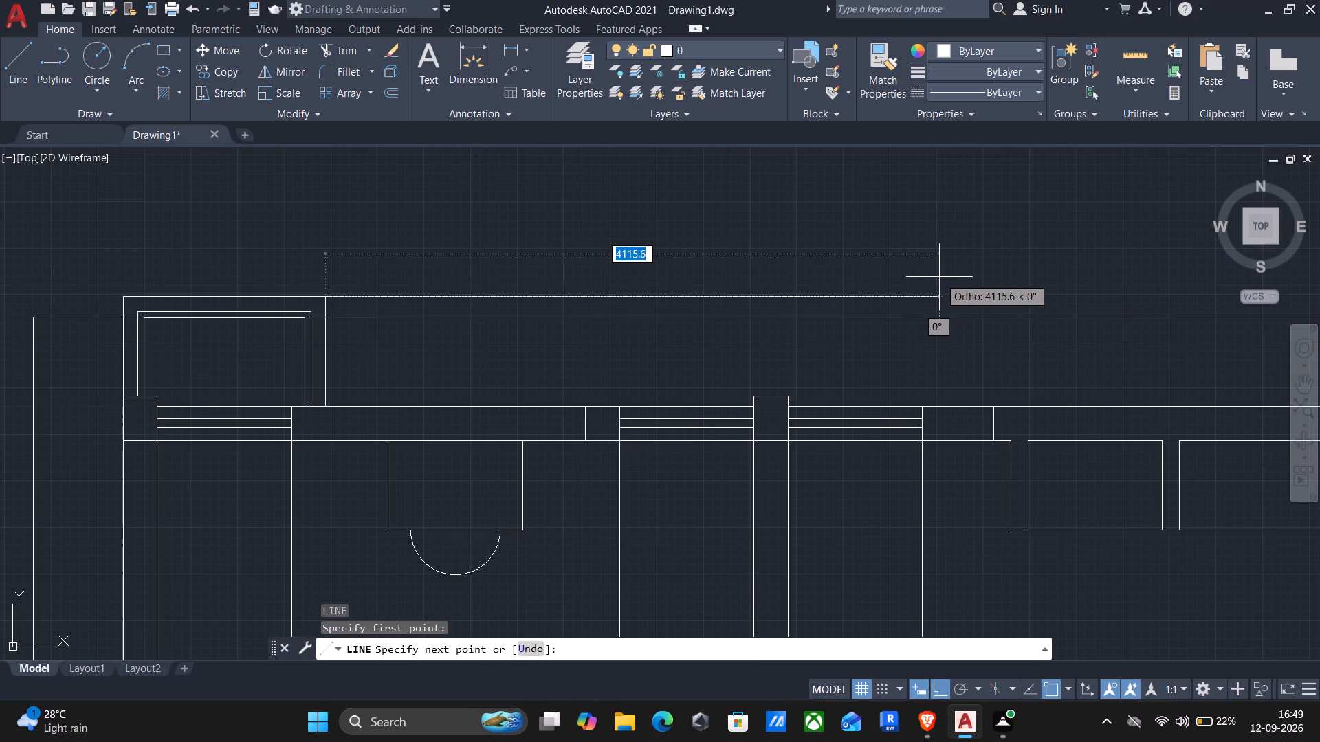
left_click(995, 283)
key("Return")
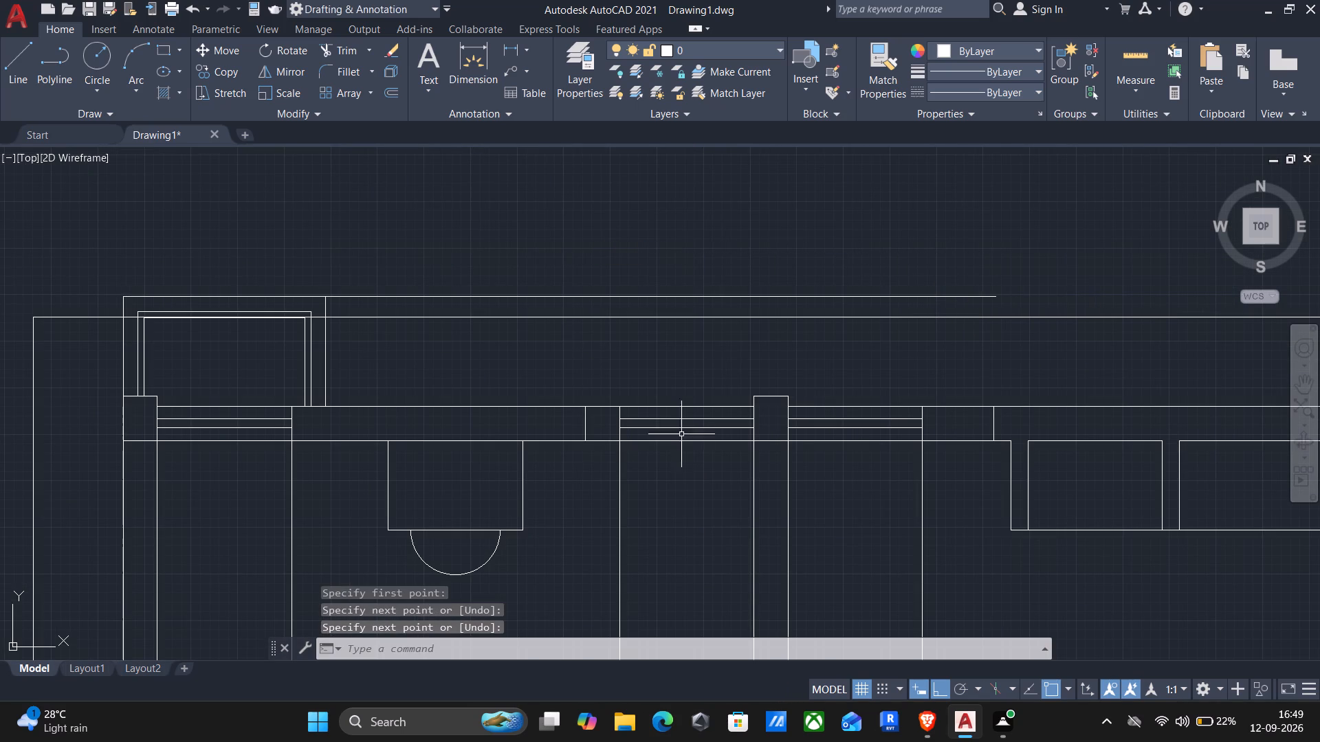
Draw the new projection's west side from the 230 offset jamb line at the wall's outer face up to the horizontal line.
key("Return")
left_click(586, 407)
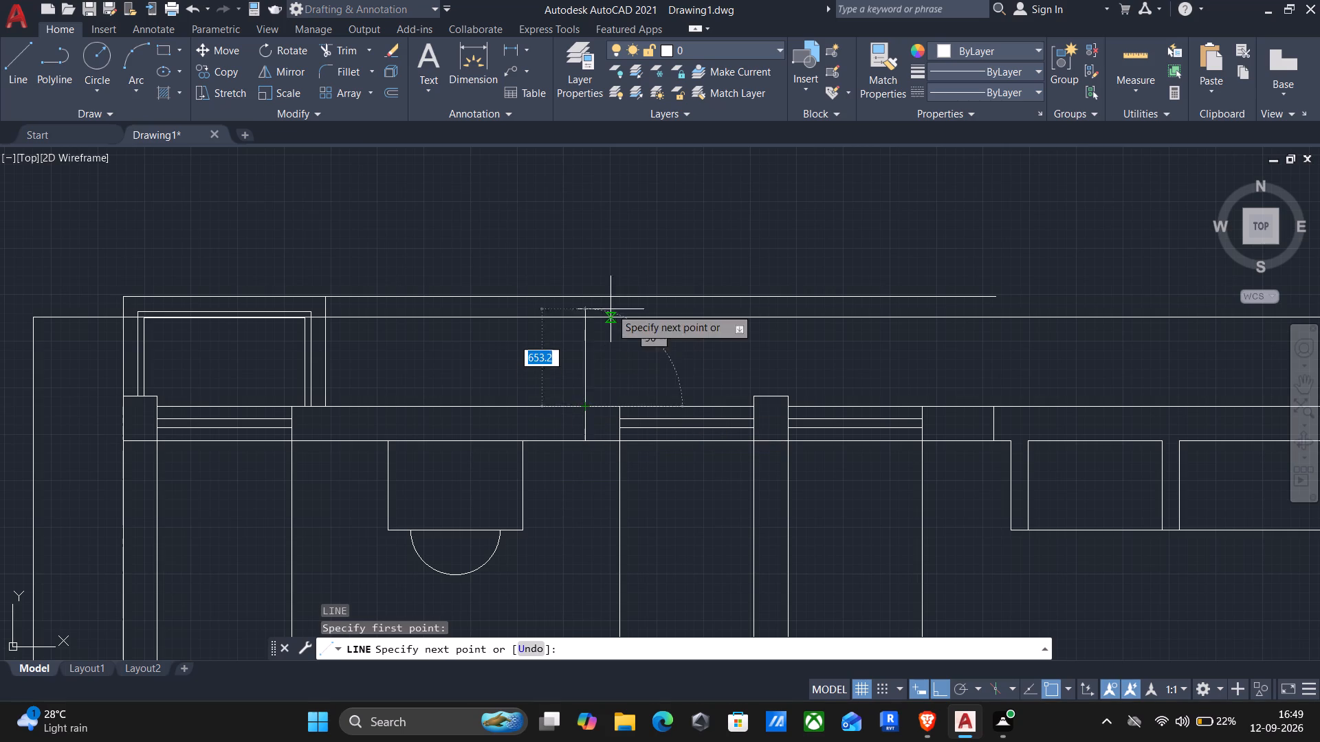
left_click(587, 294)
key("Return")
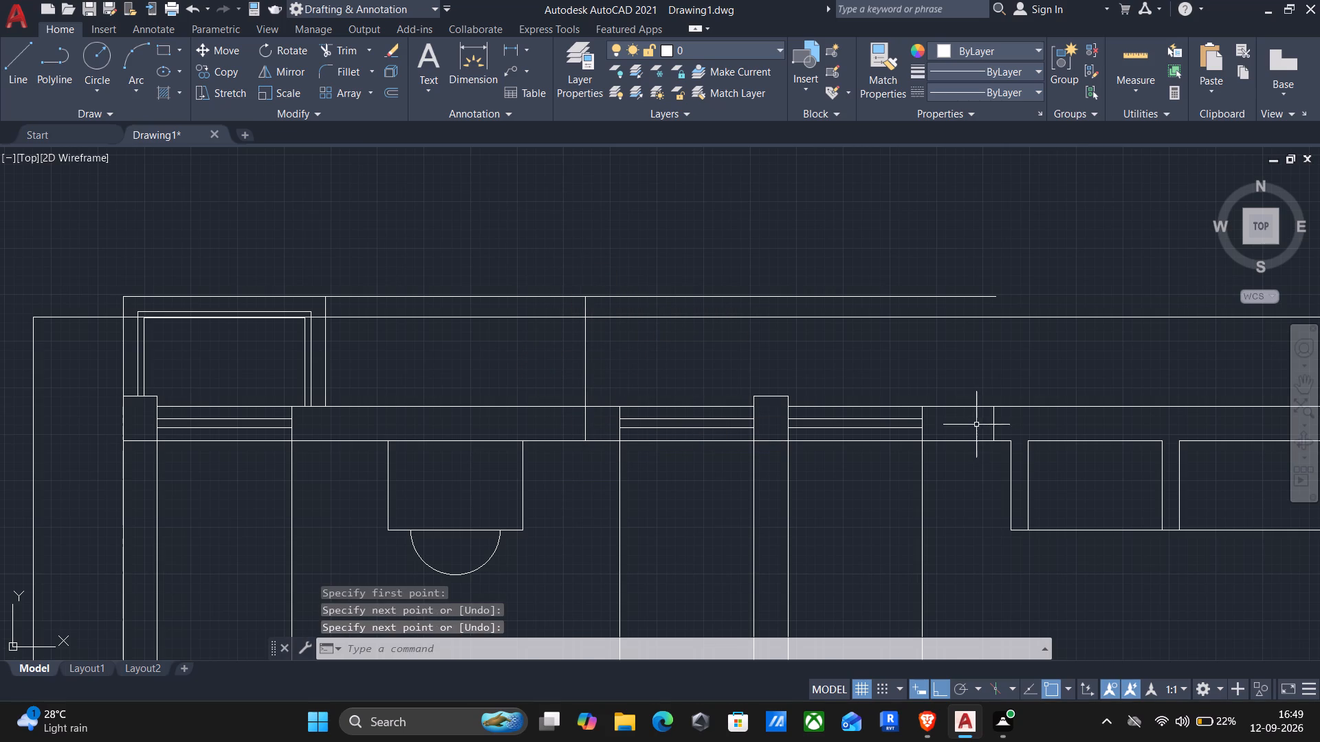
Draw a line 230 east from the east window's outer jamb corner and continue it north to the horizontal line.
key("Return")
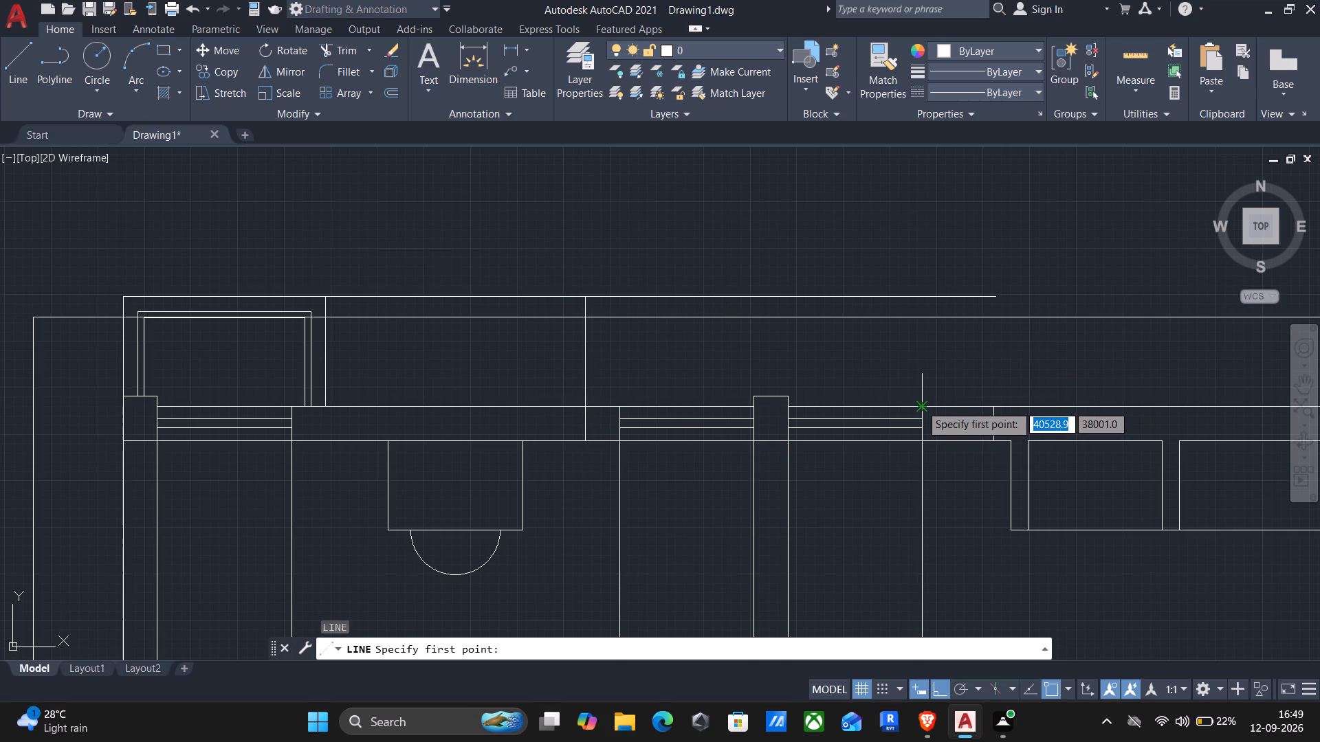
left_click(921, 405)
type("23")
key("0")
key("Return")
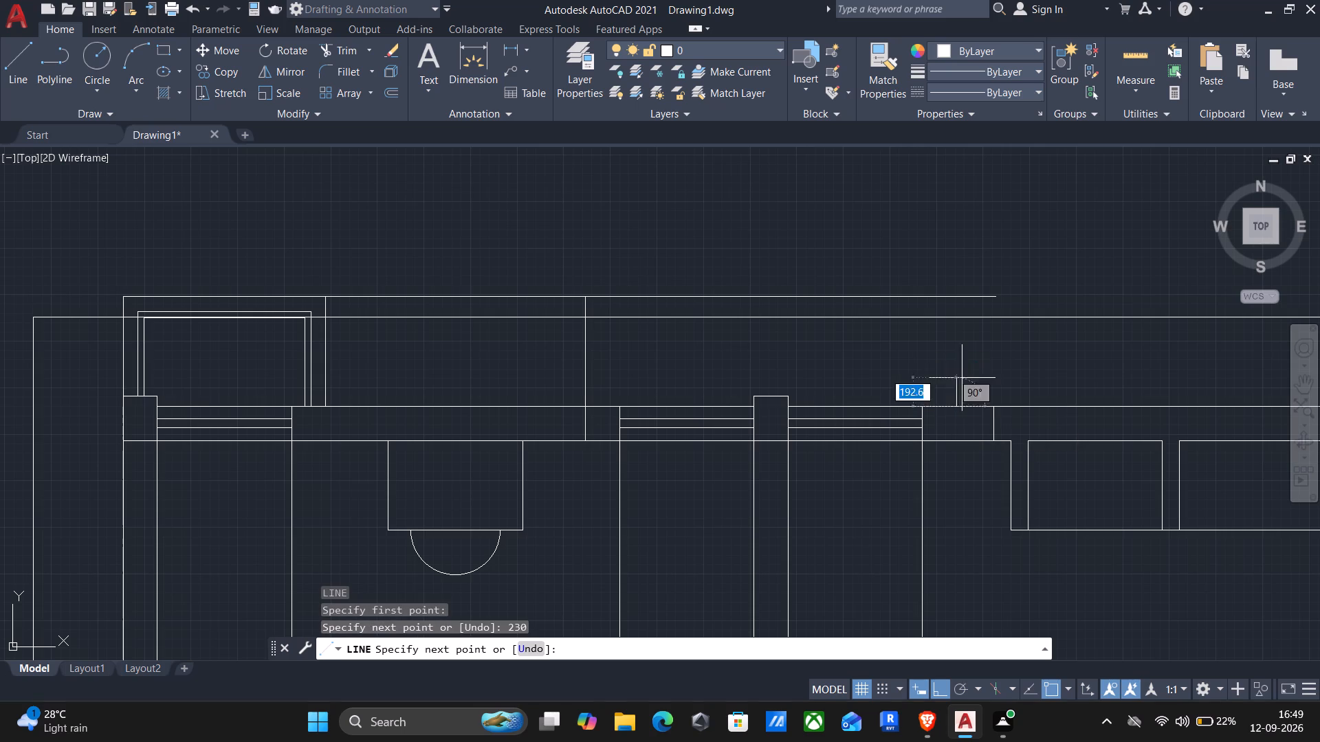
left_click(960, 293)
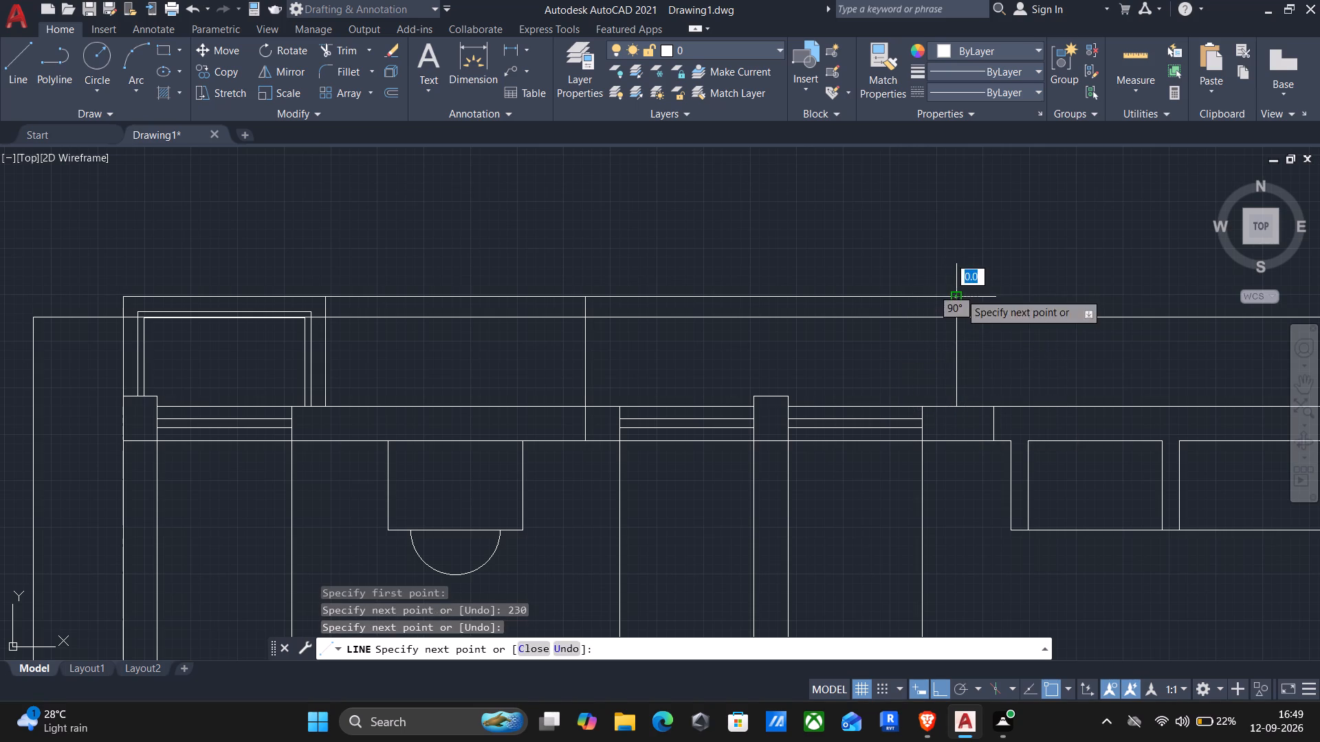
key("Return")
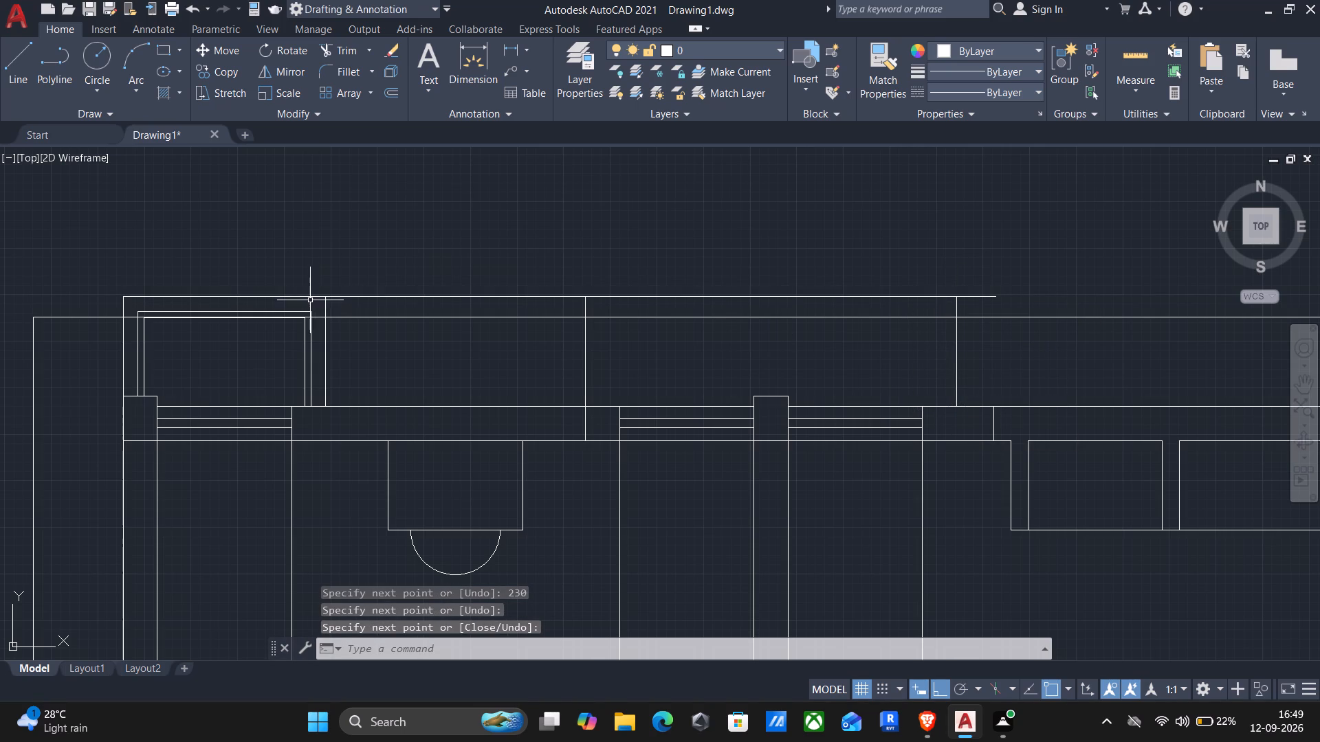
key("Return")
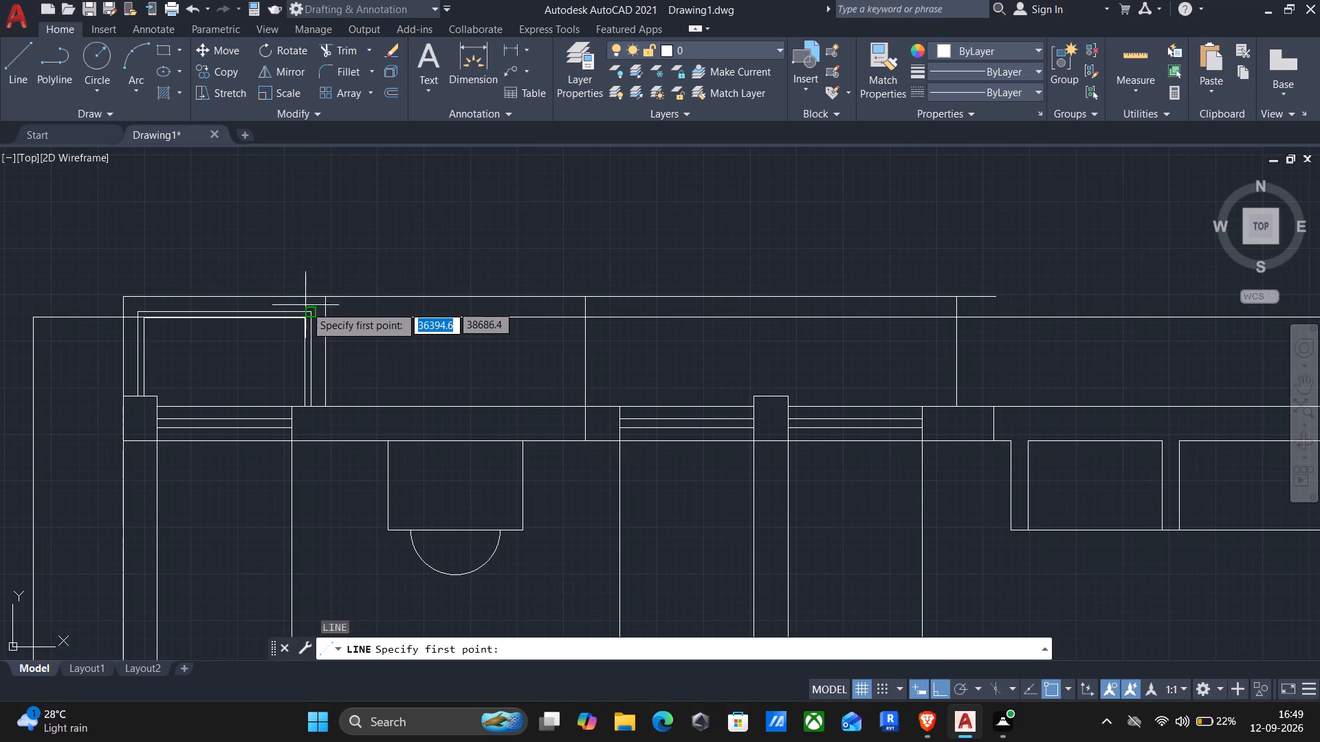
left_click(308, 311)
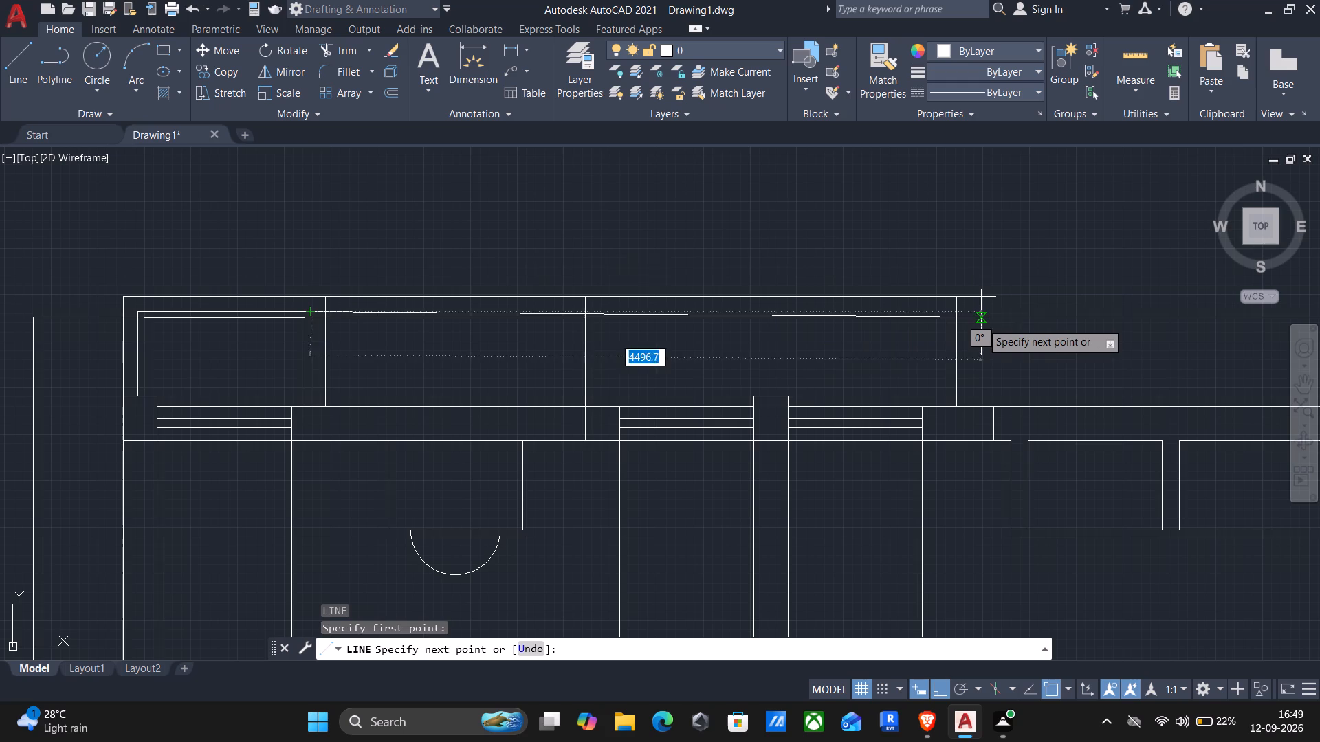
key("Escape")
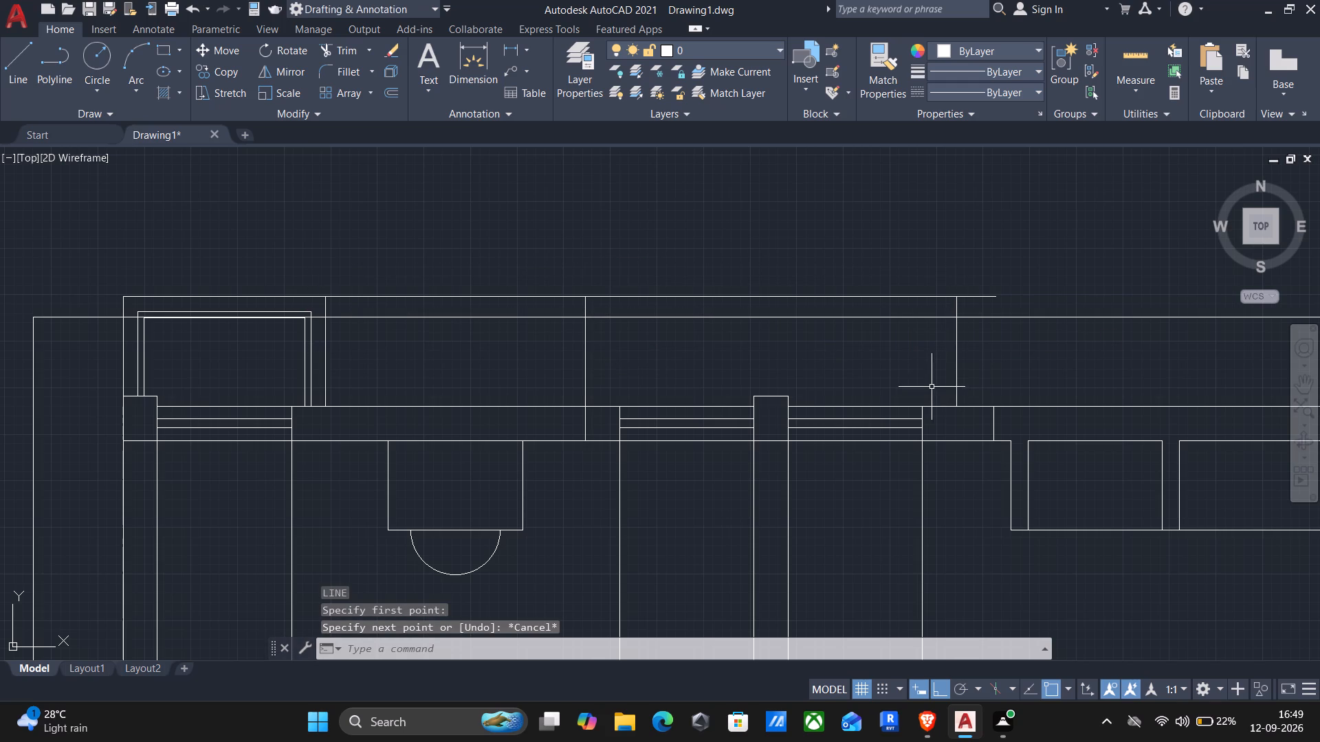
Trim the horizontal line's parts east of the new projection and between it and the neighbouring west projection.
key("t")
key("r")
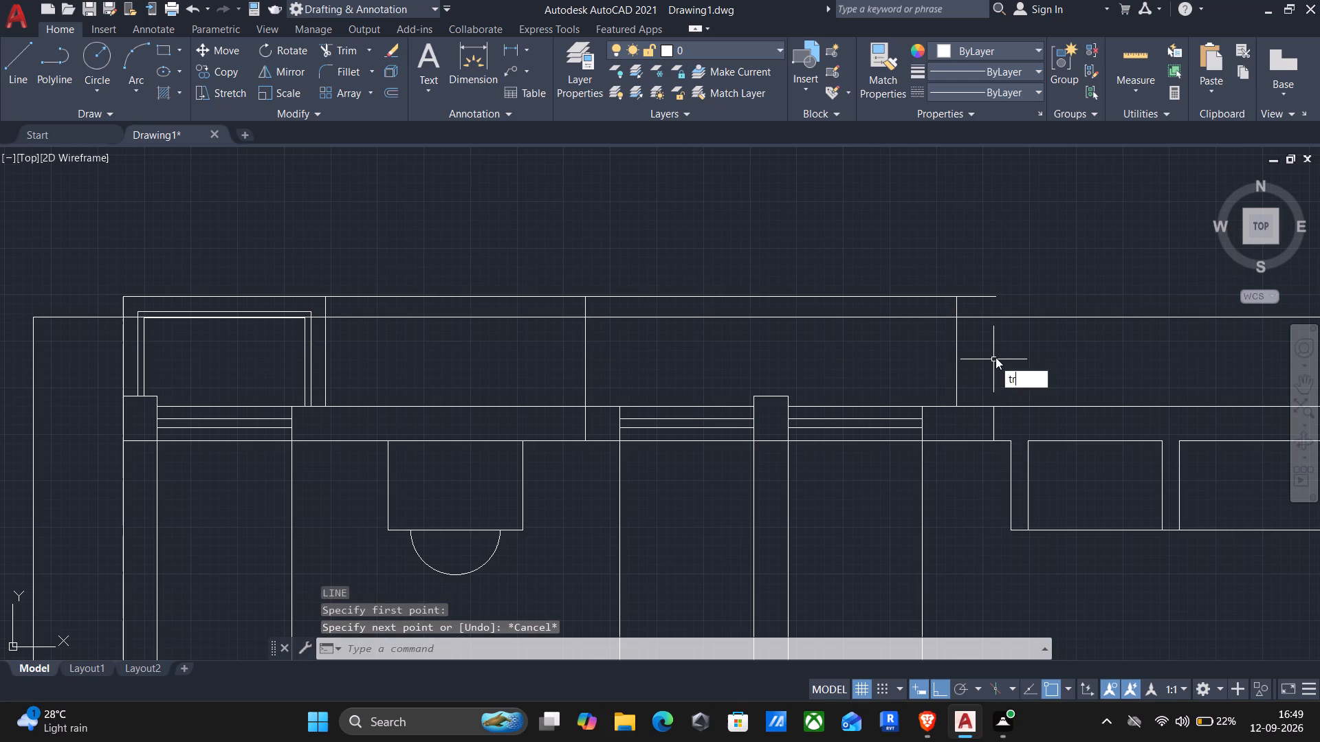
key("Return")
left_click_drag(980, 307, 943, 220)
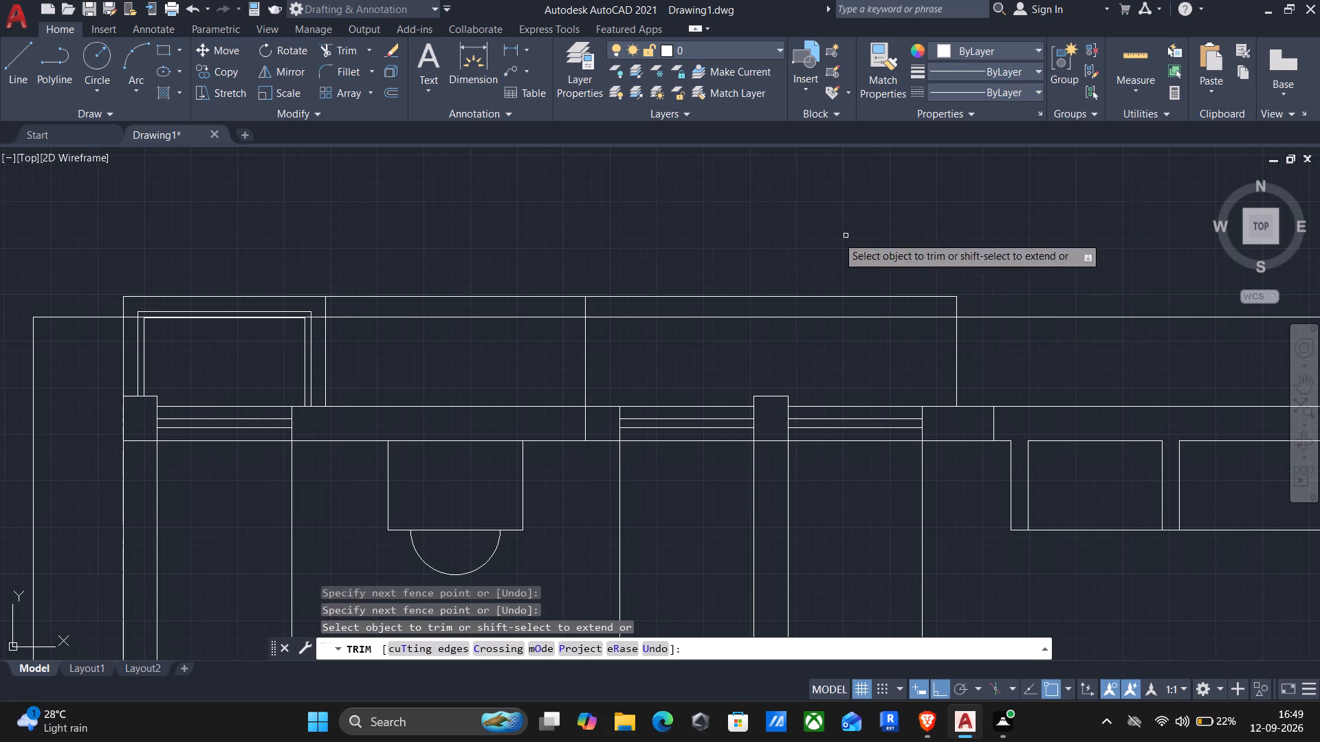
left_click_drag(548, 305, 526, 241)
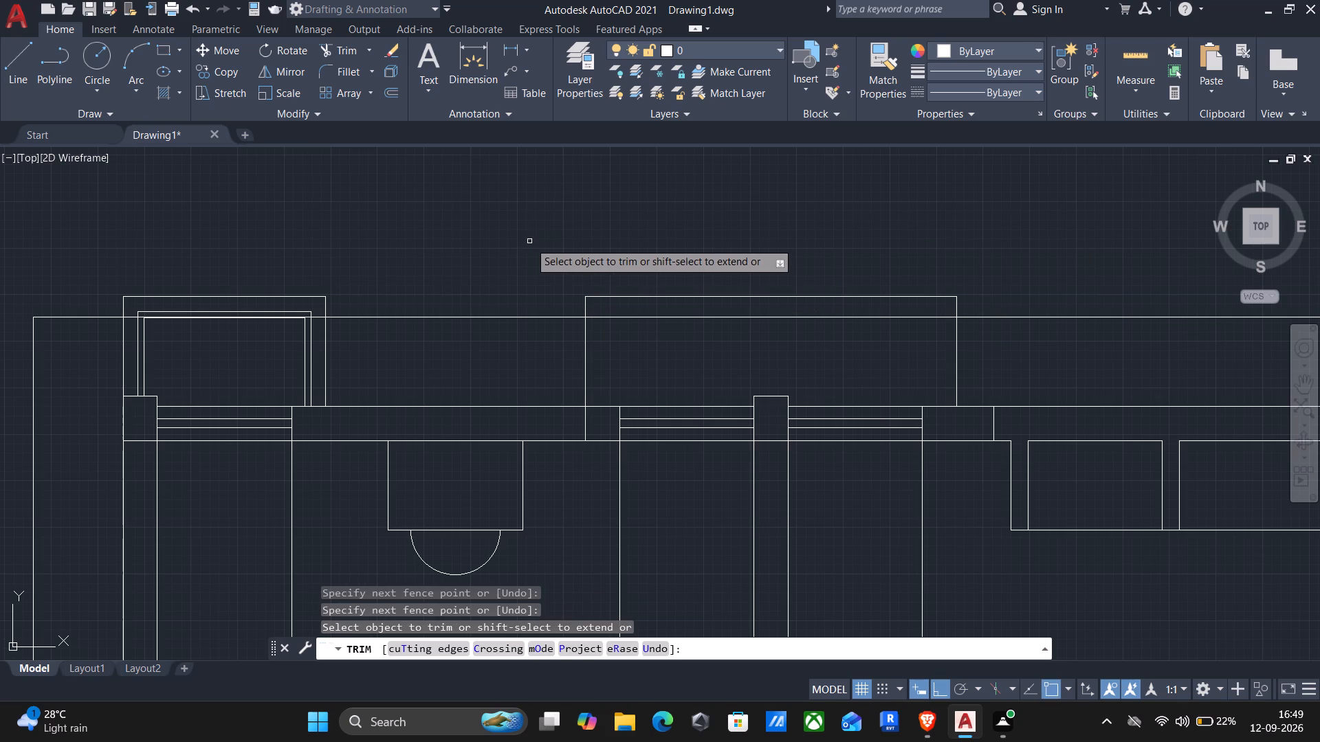
key("Escape")
key("grave")
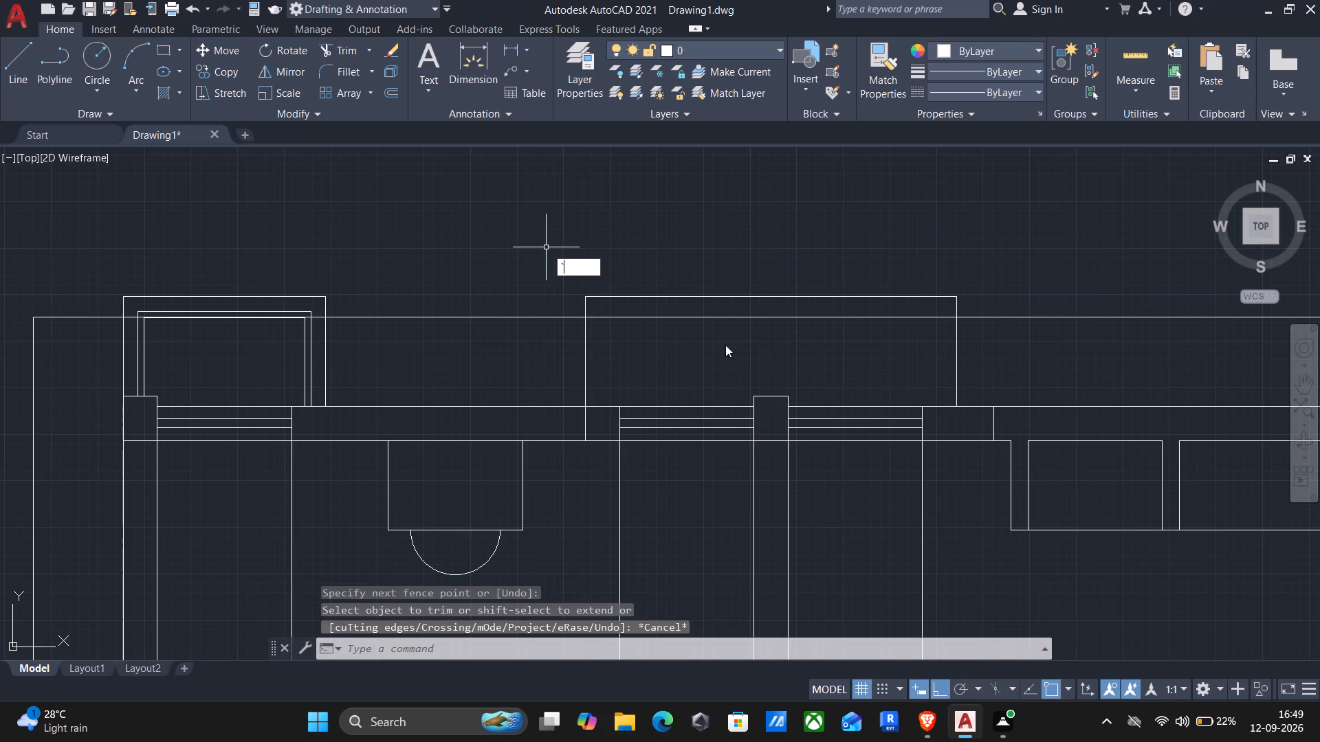
key("Escape")
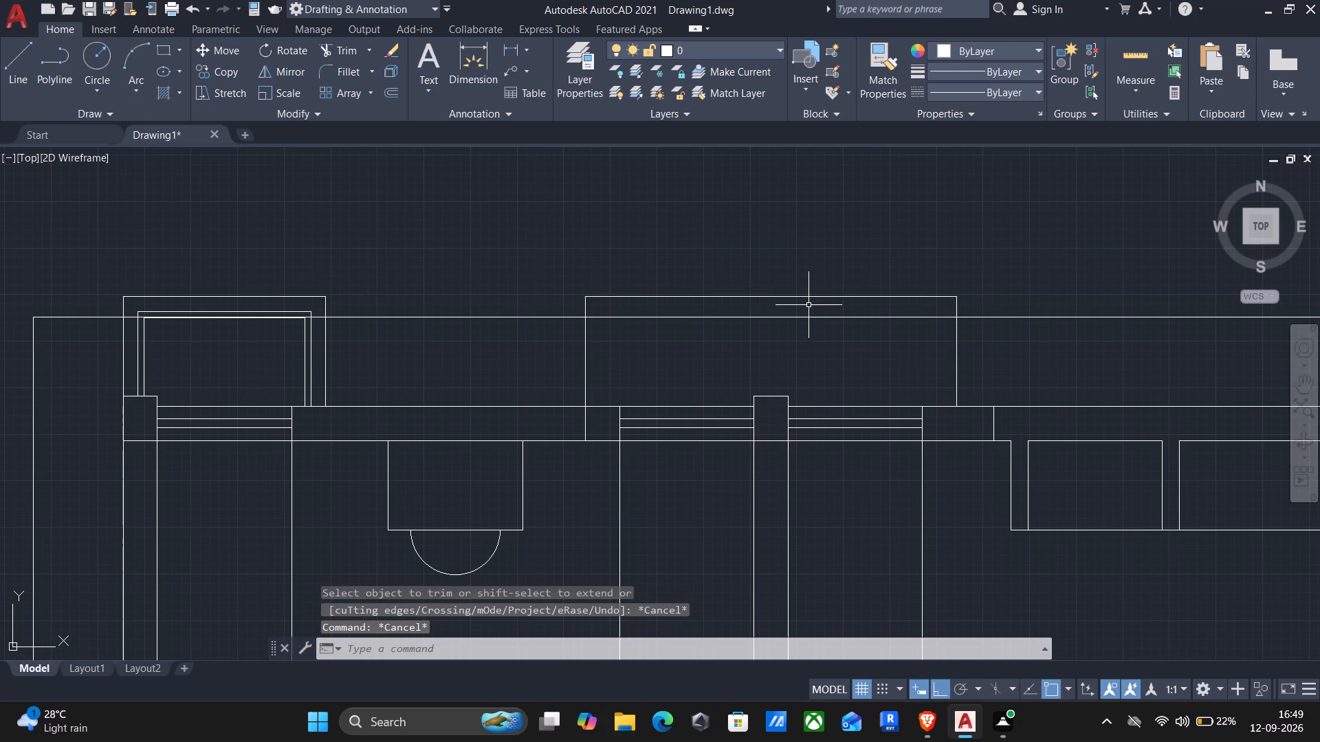
Offset the new projection's north line by 100 toward the wall.
key("o")
key("Return")
left_click(758, 295)
left_click(749, 354)
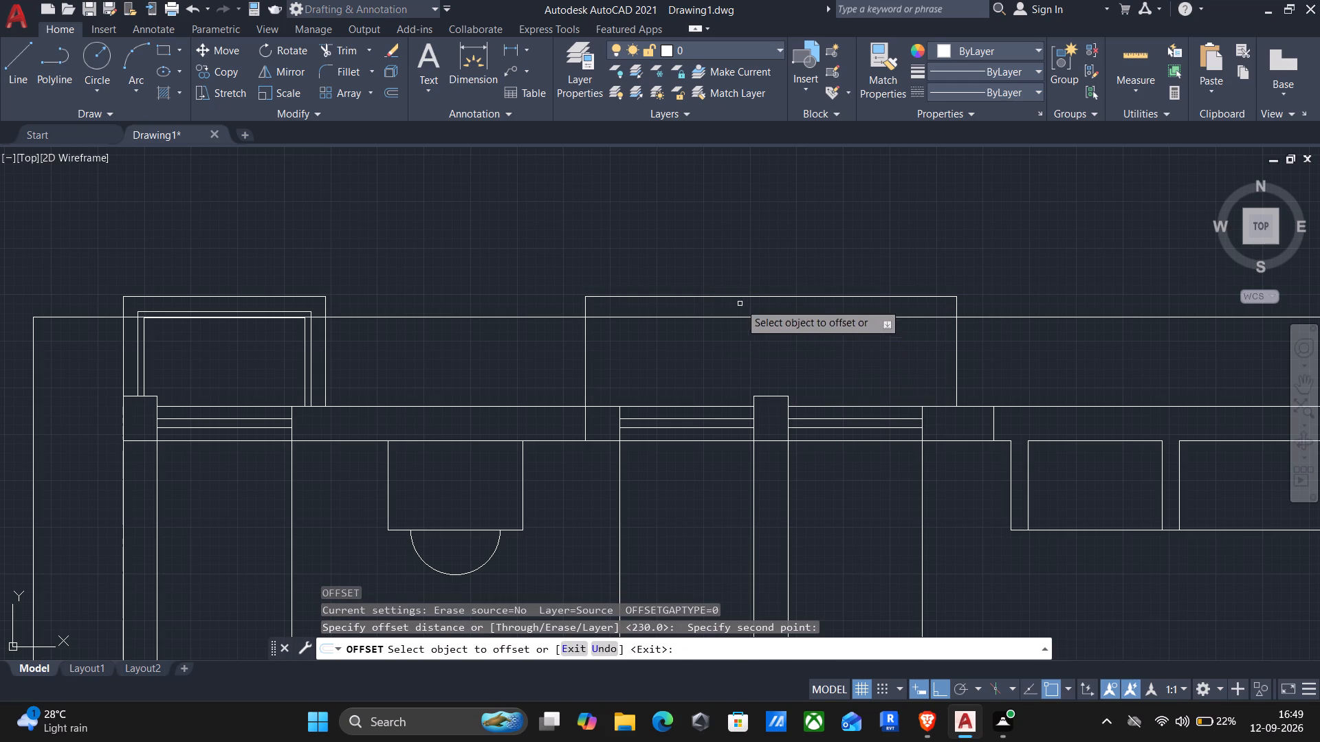
left_click(736, 297)
key("1")
key("0")
key("0")
key("Return")
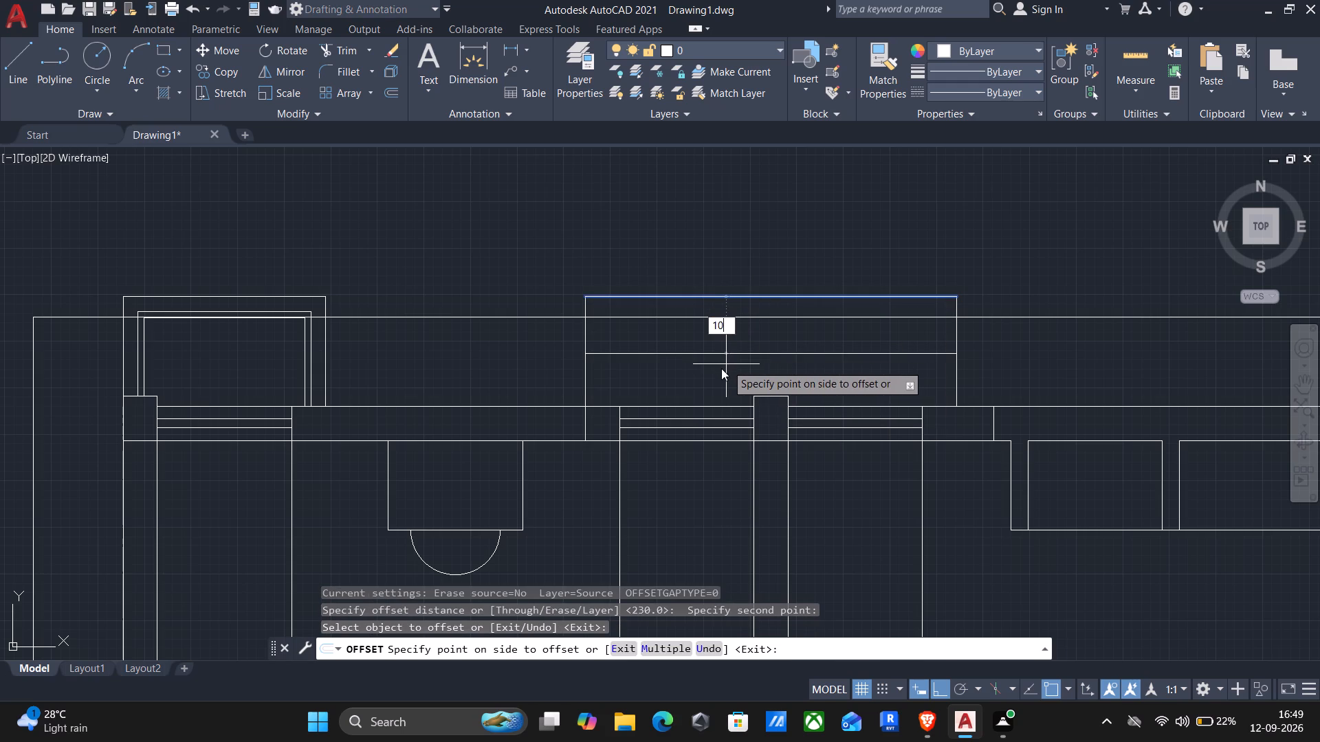
Offset the new projection's west and east side lines by 100 toward its interior.
left_click(586, 368)
key("1")
type("00")
key("Return")
left_click(958, 345)
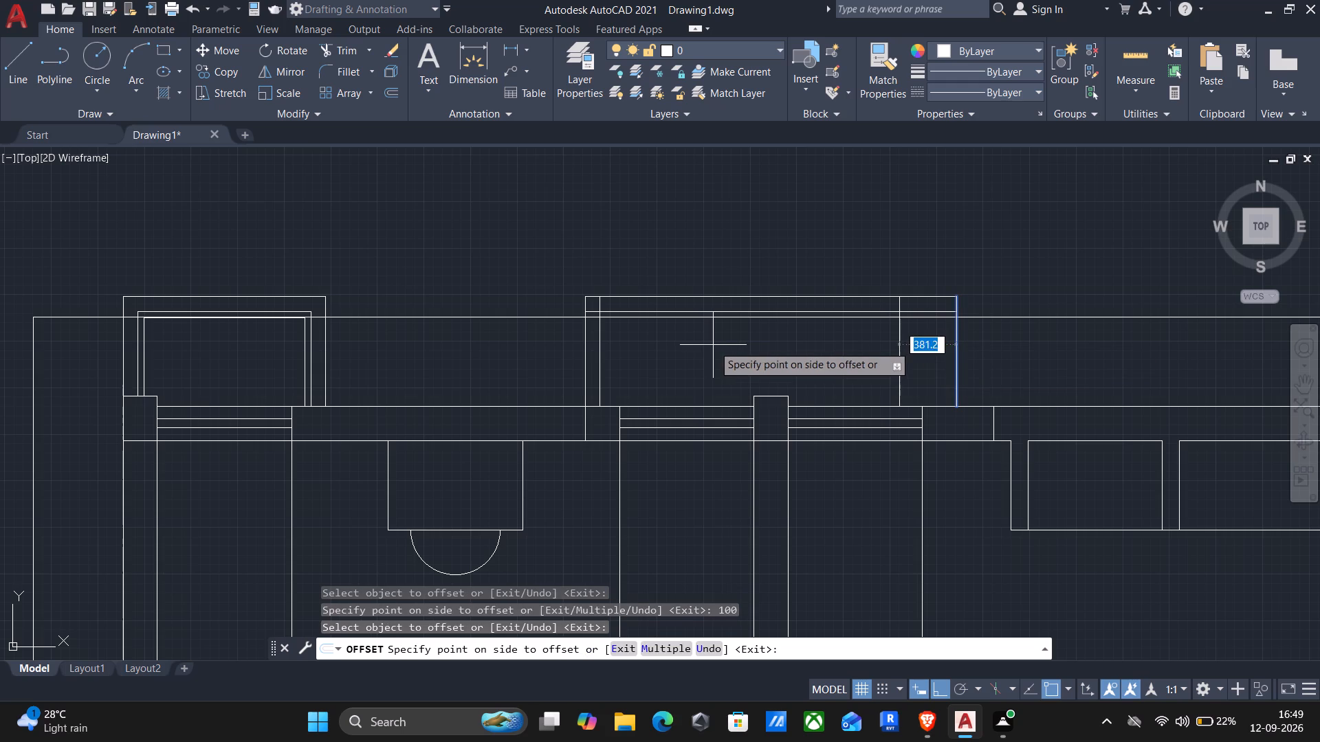
key("1")
key("0")
key("0")
key("Return")
Offset the new projection's north, west and east inset lines by a further 40 toward its interior.
left_click(709, 311)
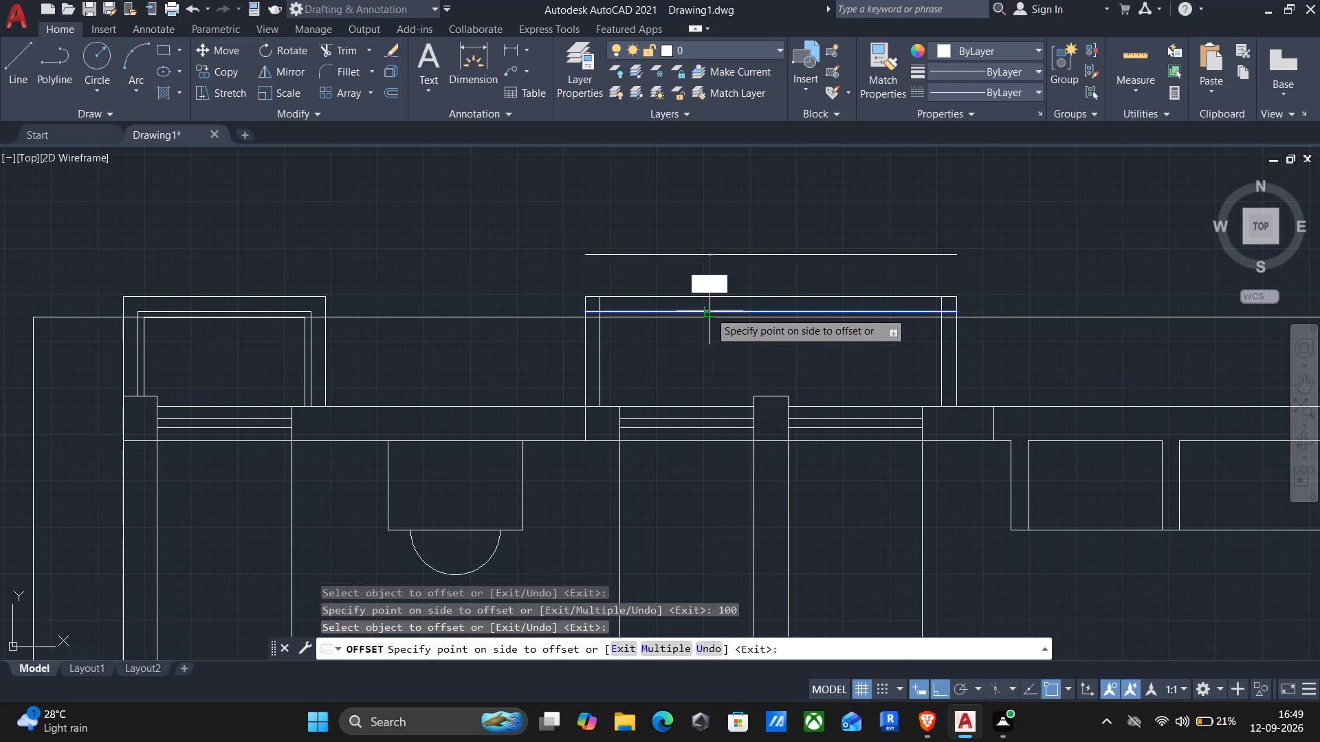
type("40")
key("Return")
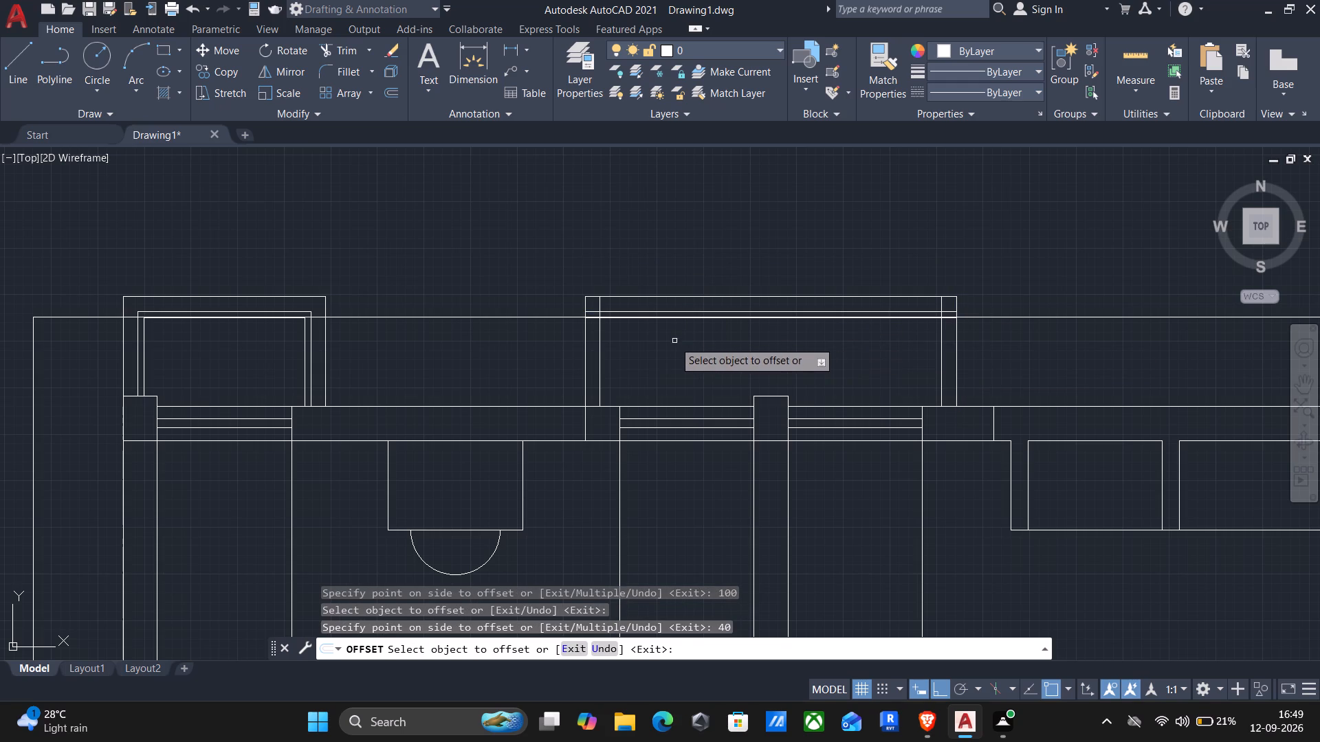
left_click(601, 369)
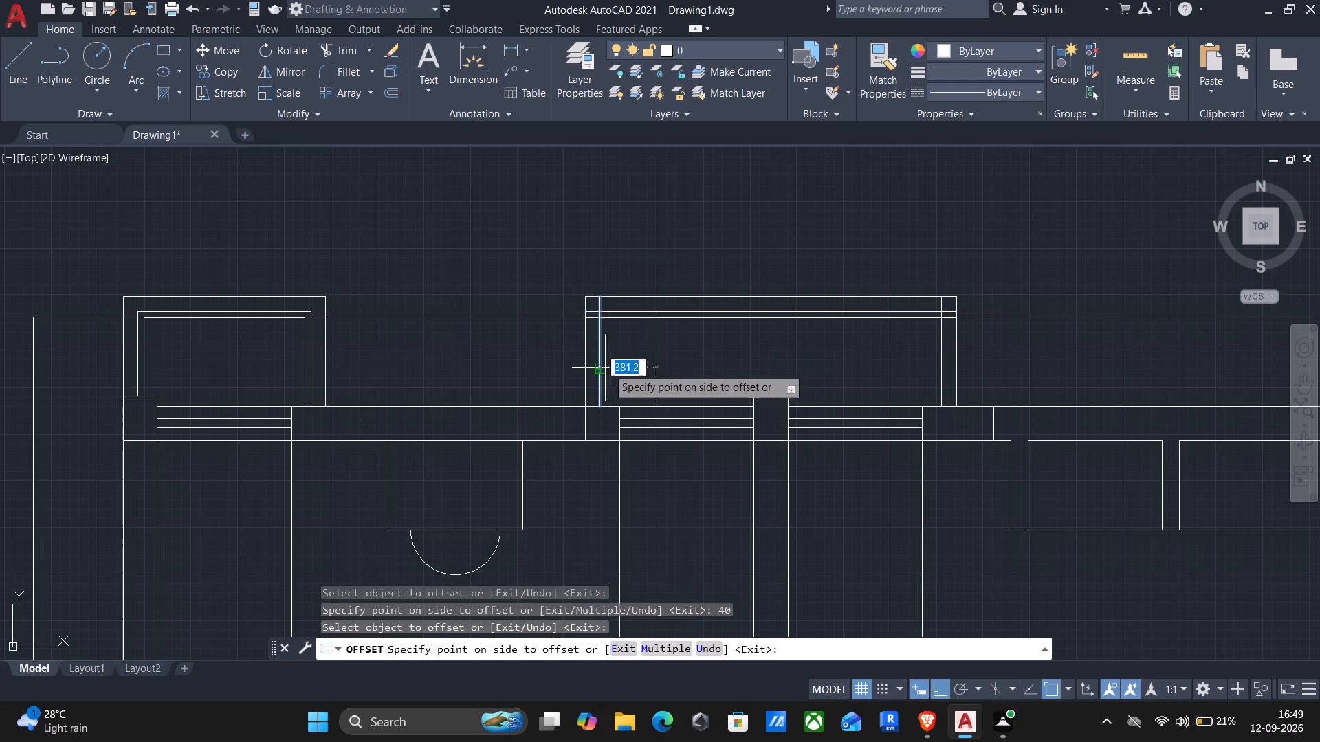
key("4")
key("0")
key("Return")
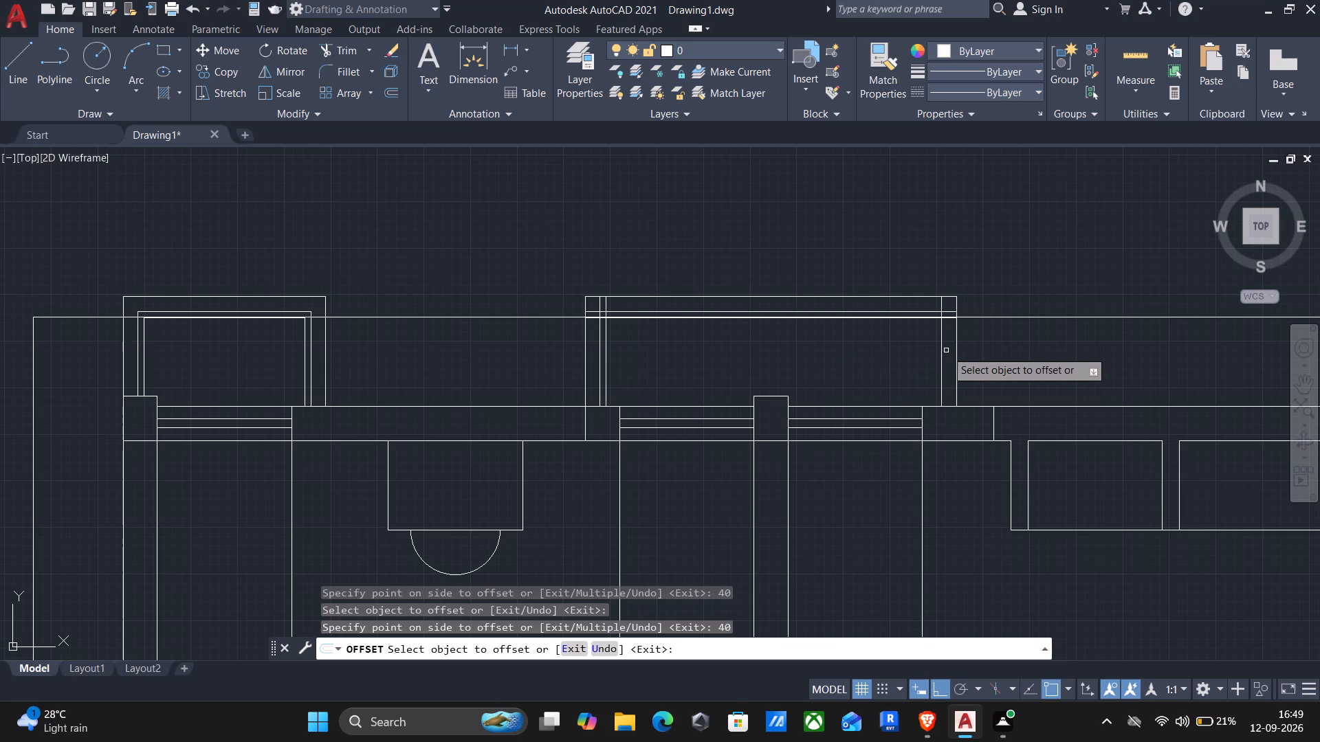
left_click(942, 346)
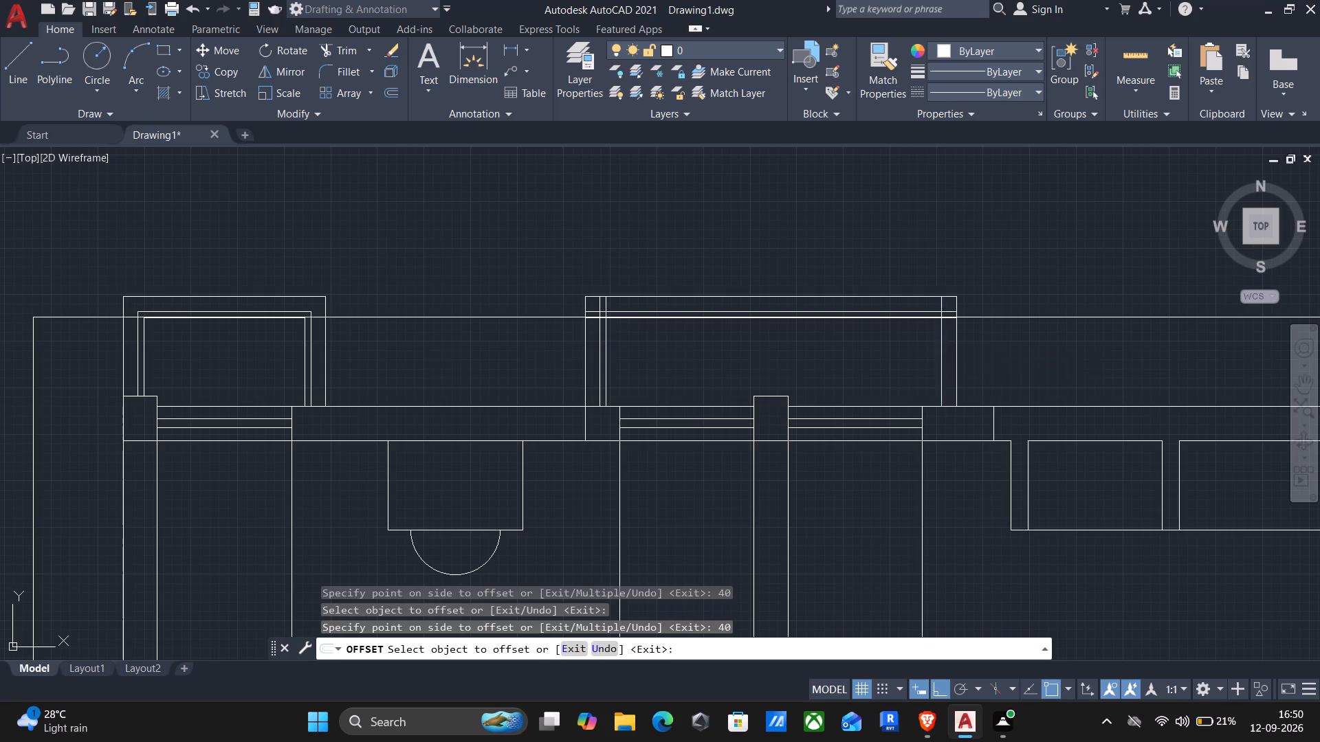
key("4")
key("0")
key("Return")
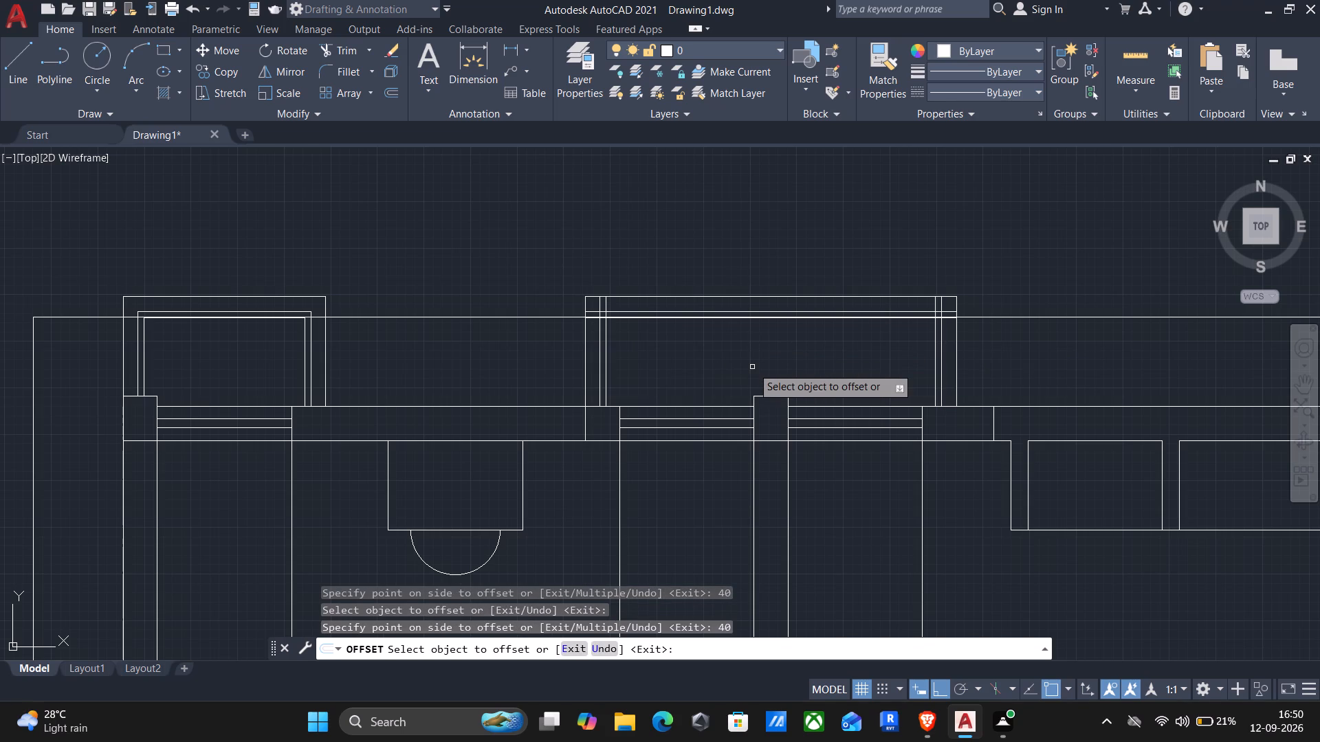
Trim the overlapping inset line ends at the wide projection's northwest corner, undoing one excess cut on the outer inset.
key("Escape")
type("tr")
key("Return")
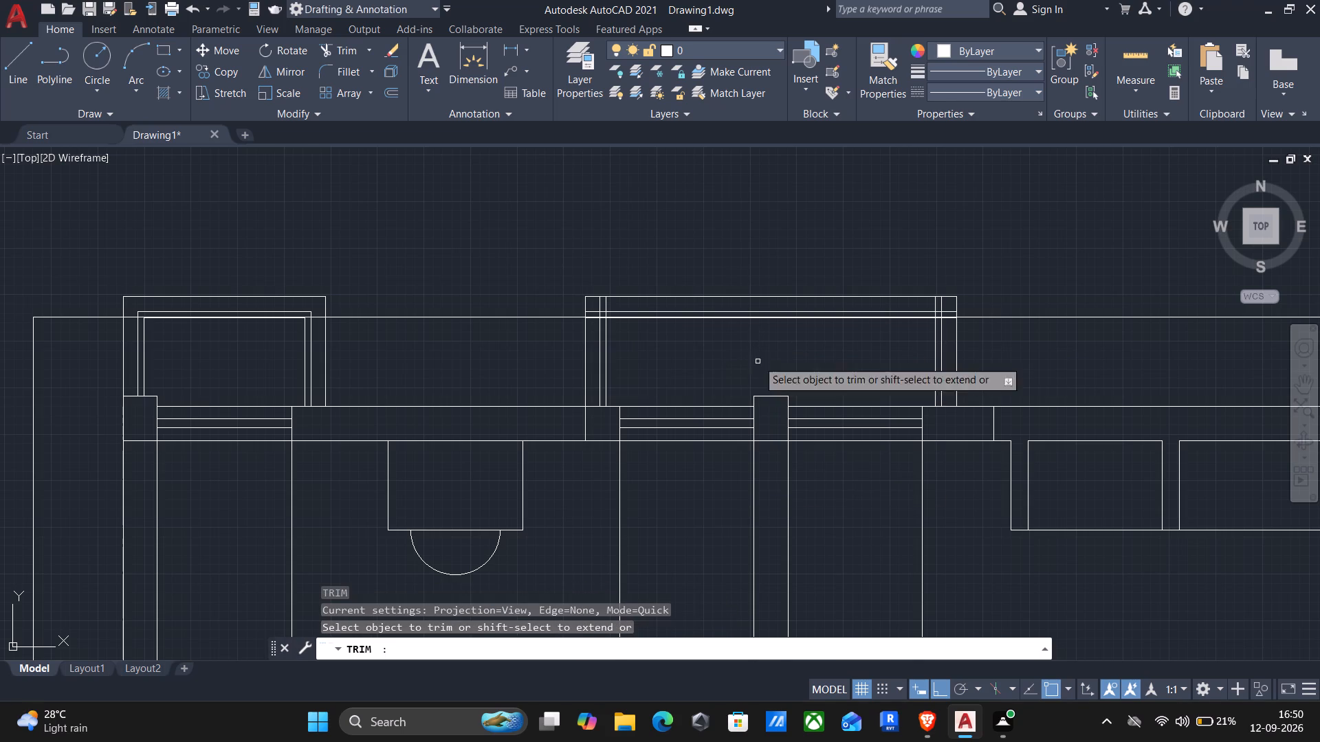
scroll(591, 301, "up", 5)
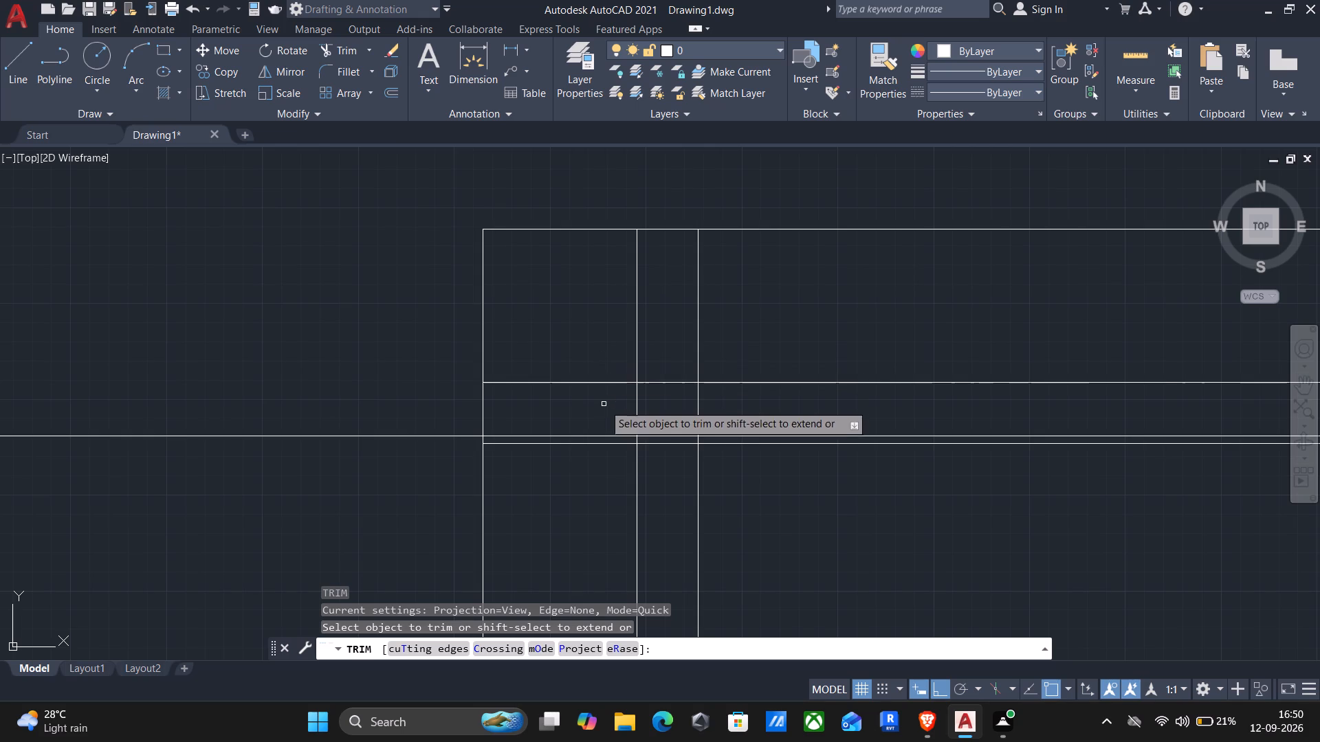
left_click(582, 443)
left_click(659, 447)
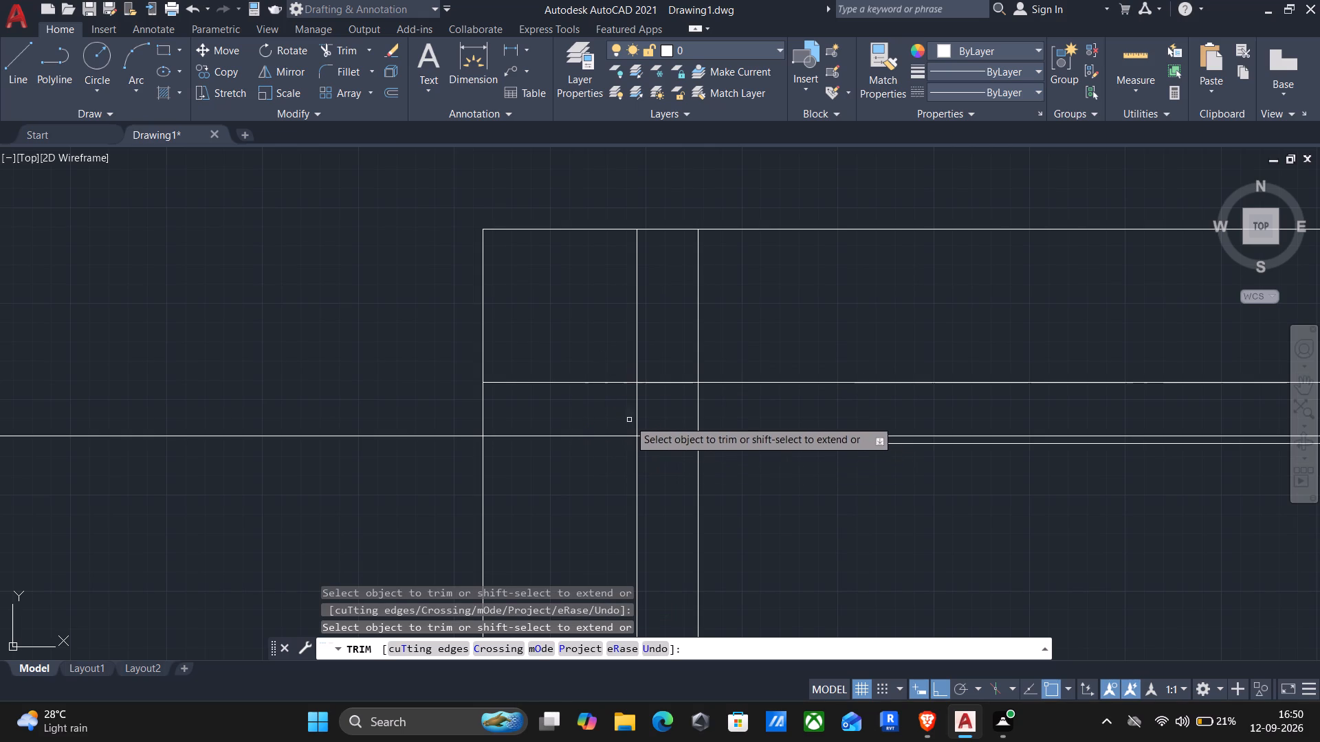
left_click_drag(581, 400, 763, 316)
left_click_drag(705, 408, 678, 414)
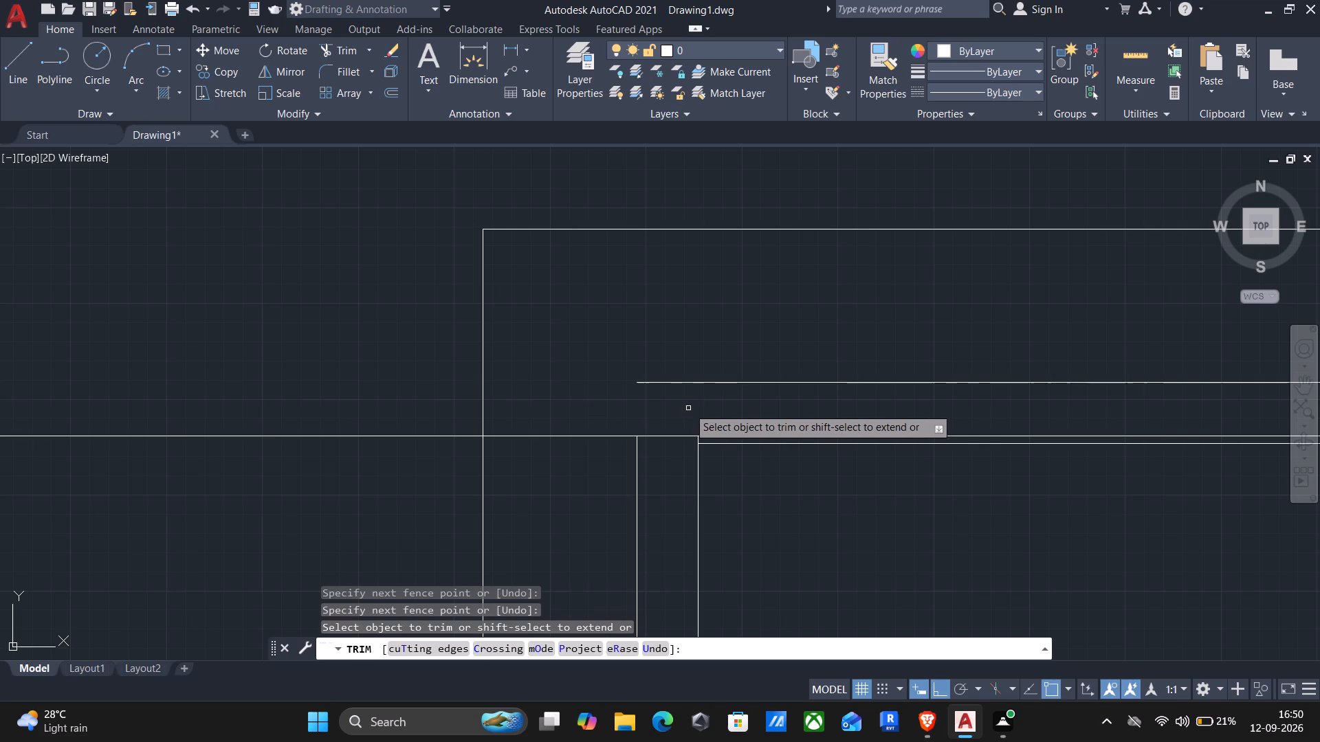
key("ctrl+z")
left_click_drag(692, 405, 712, 404)
scroll(713, 403, "down", 1)
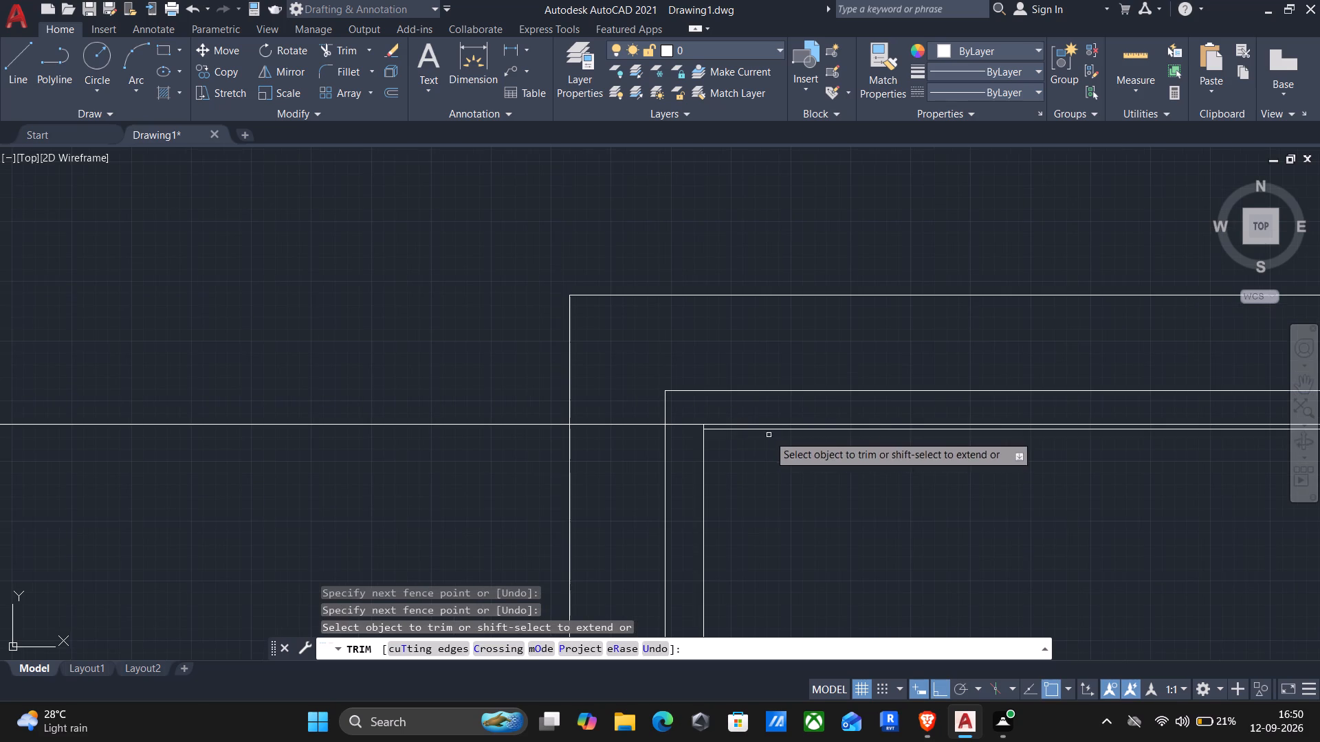
Trim the outer inset's overrunning north line and the upper ends of both east inset lines at the wide projection's northeast corner.
middle_click_drag(817, 451, 117, 225)
scroll(410, 309, "down", 3)
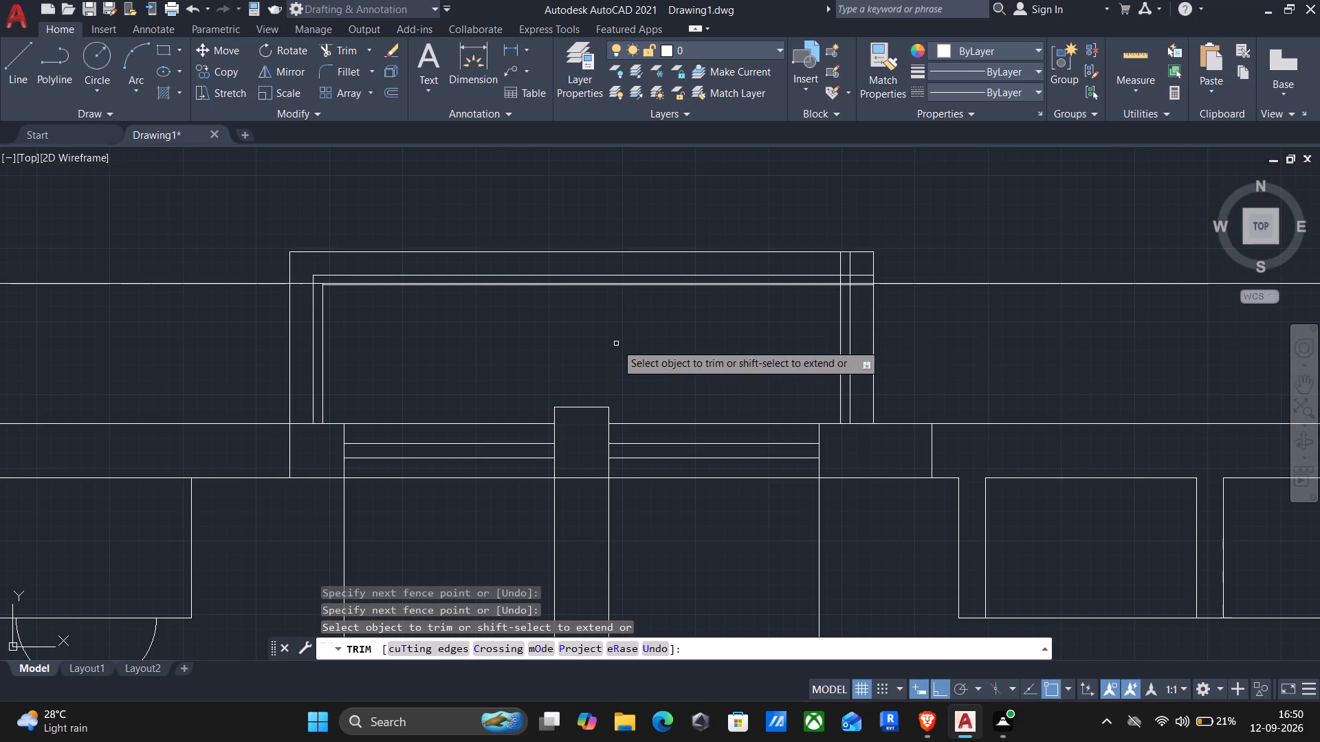
scroll(878, 286, "up", 4)
scroll(812, 267, "up", 2)
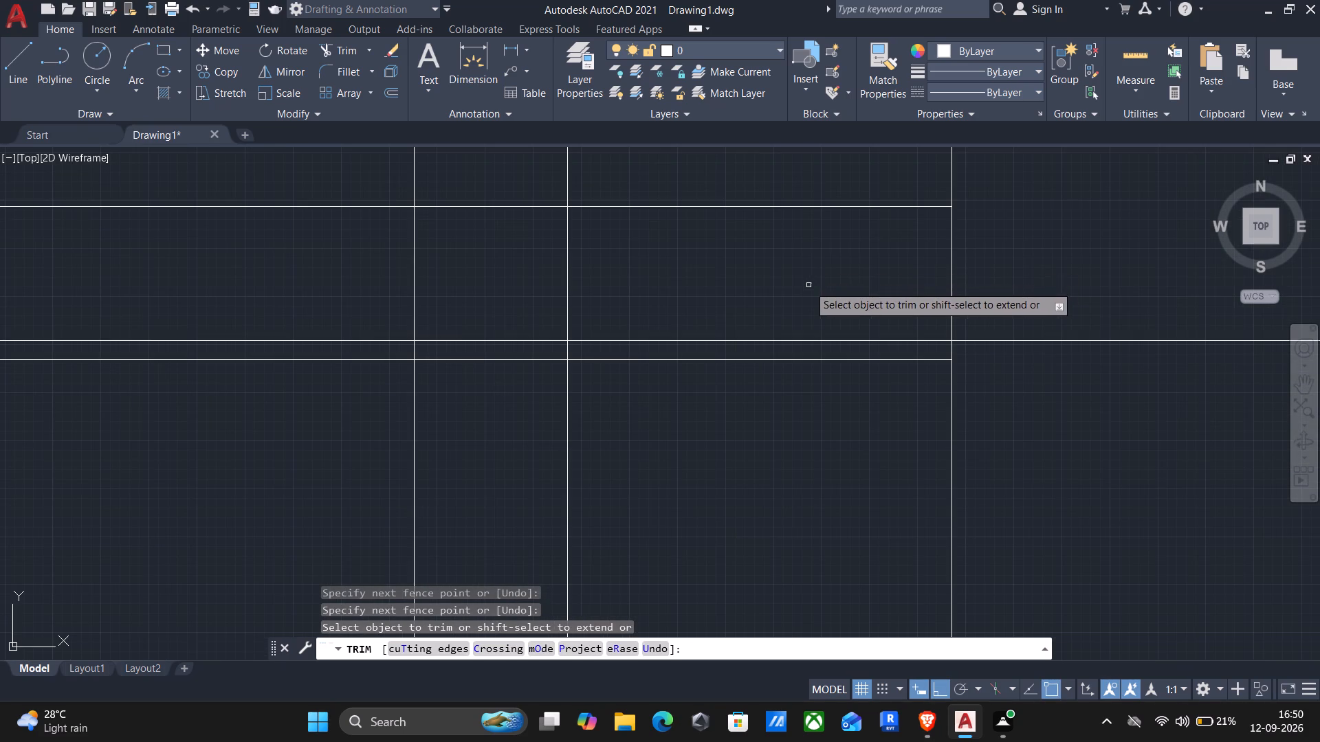
left_click_drag(801, 278, 718, 187)
scroll(718, 186, "down", 2)
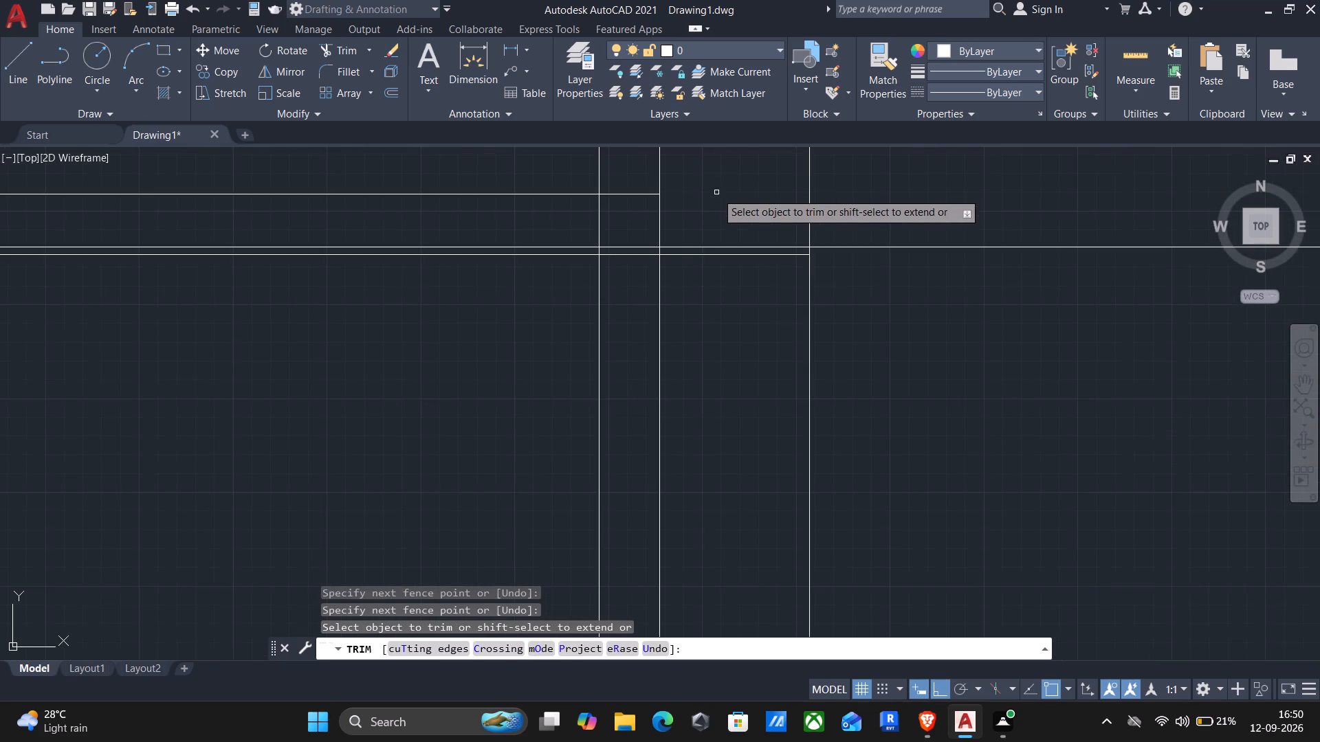
middle_click_drag(715, 199, 753, 322)
scroll(749, 311, "down", 2)
left_click_drag(749, 299, 745, 291)
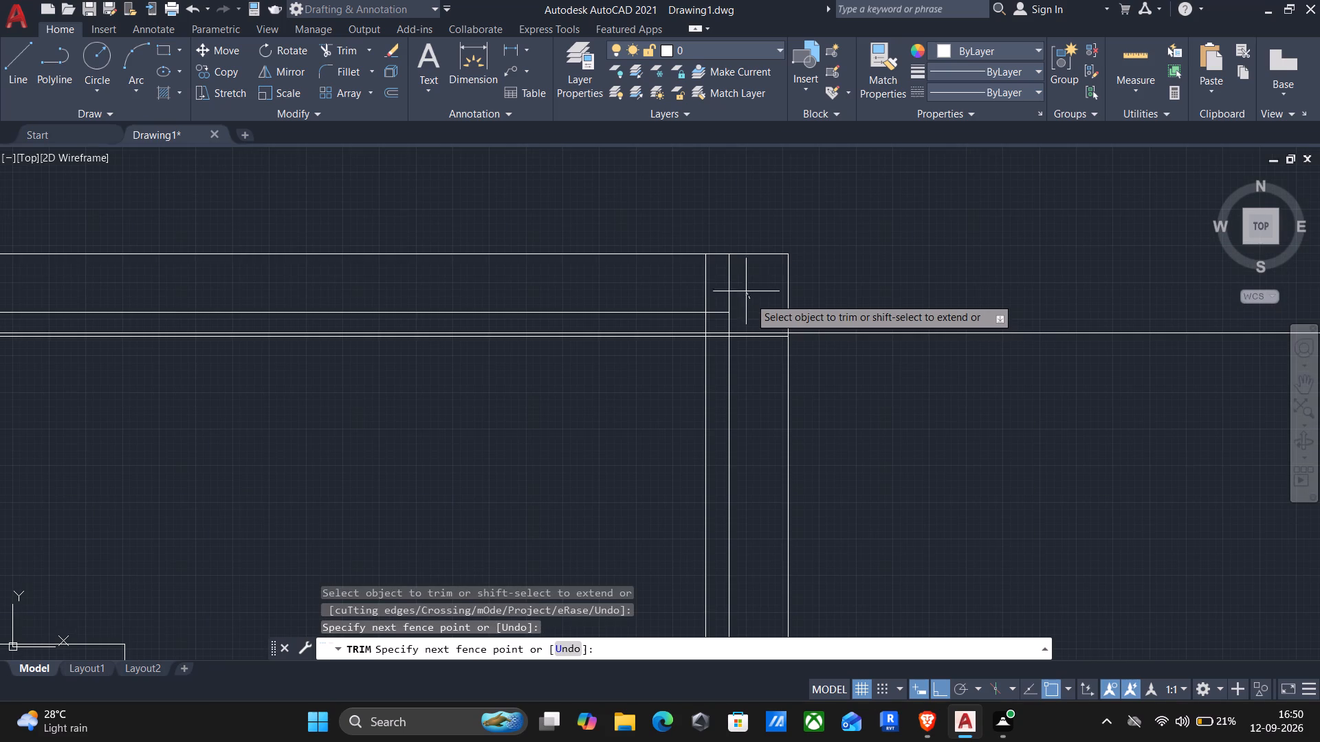
left_click_drag(745, 291, 681, 284)
scroll(702, 308, "up", 3)
left_click_drag(718, 349, 635, 356)
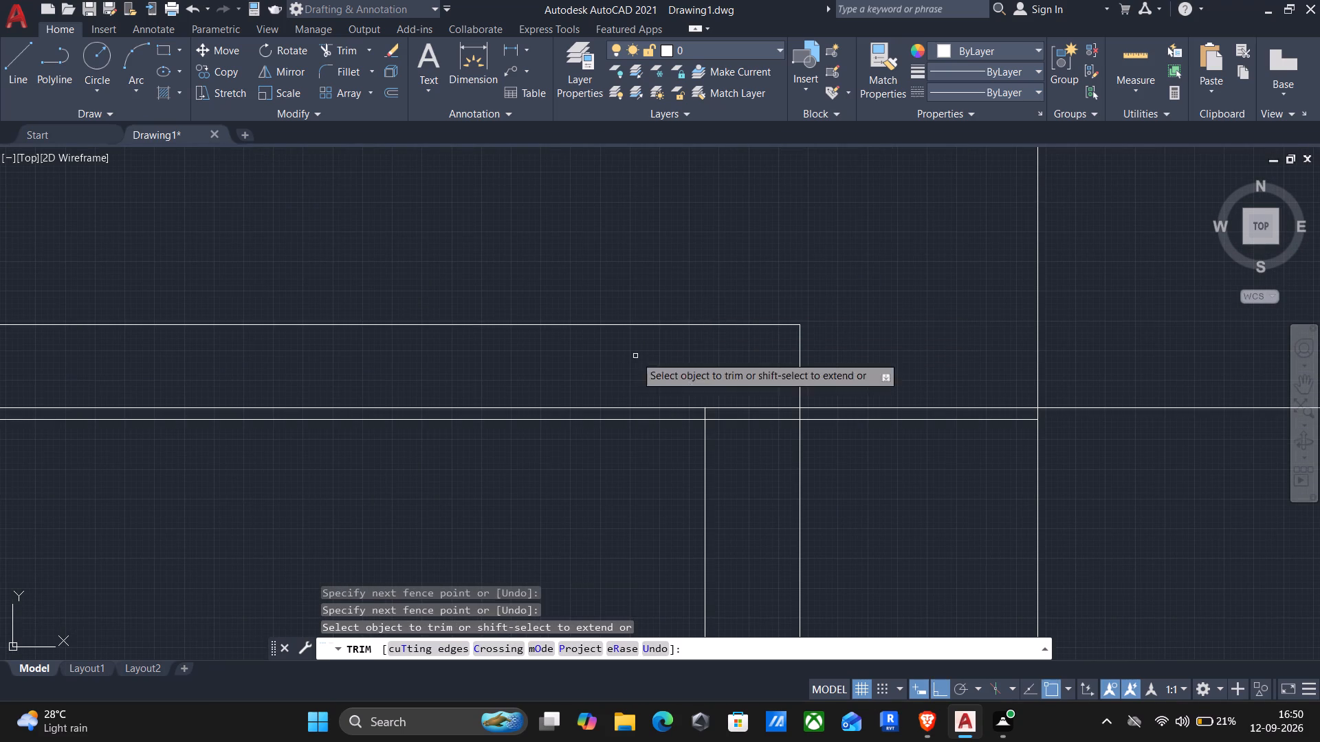
Trim the innermost north line beyond the inner east line and the latter's short stub at the northeast corner.
scroll(742, 449, "down", 4)
scroll(531, 477, "down", 1)
middle_click_drag(530, 480, 613, 462)
scroll(650, 462, "up", 1)
scroll(837, 460, "up", 4)
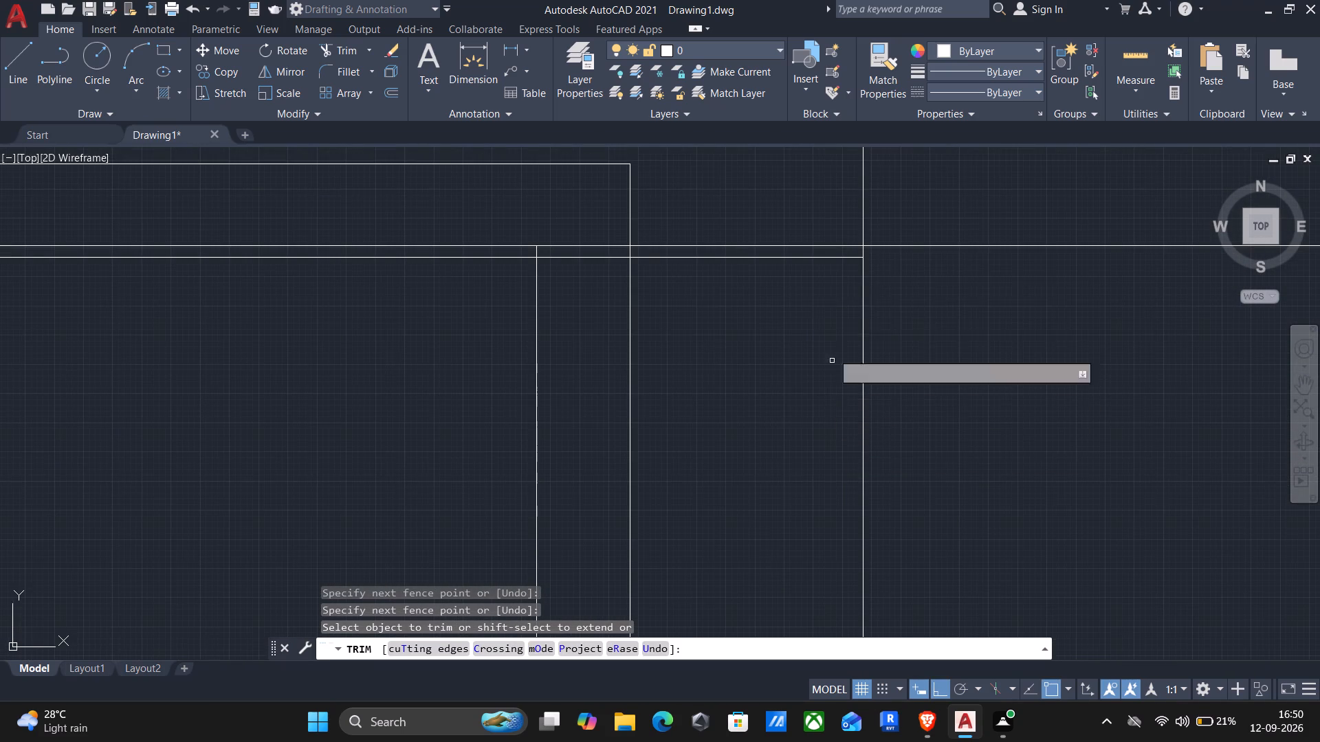
left_click(785, 258)
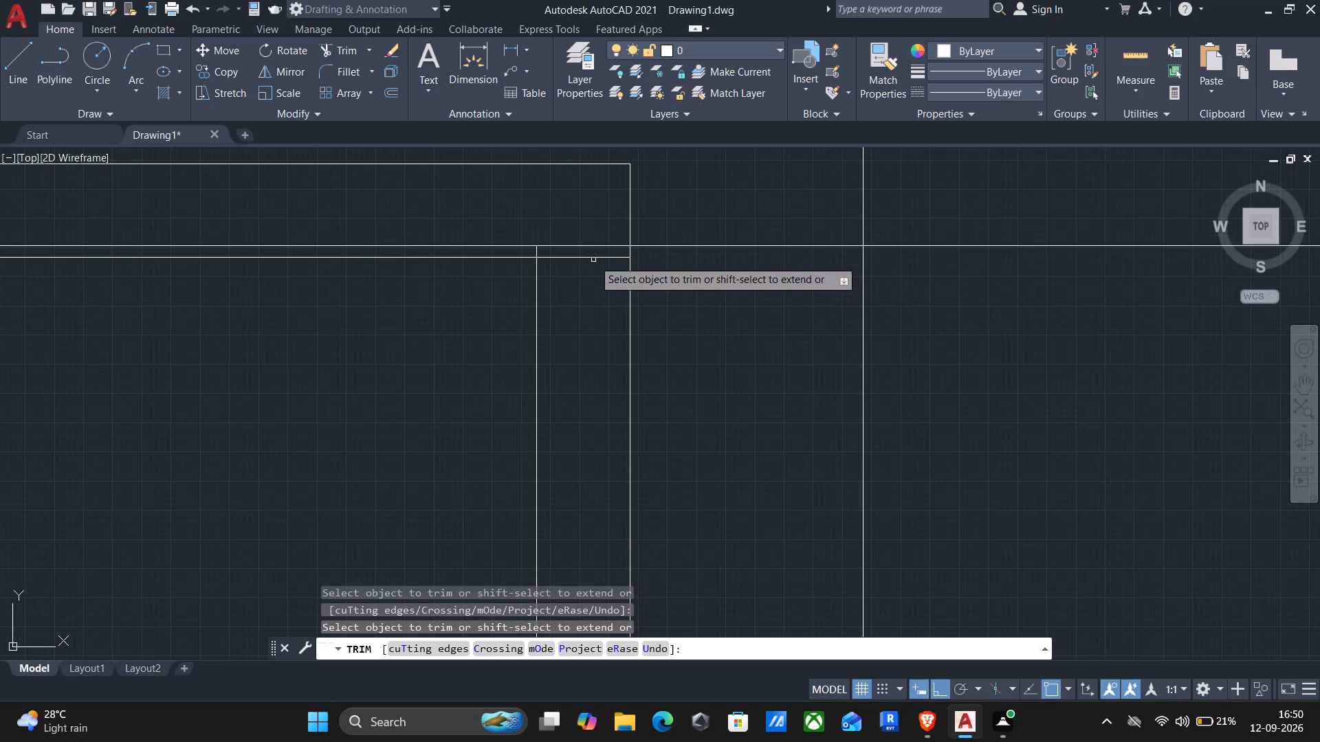
left_click(591, 257)
scroll(534, 259, "up", 3)
left_click_drag(516, 225, 584, 249)
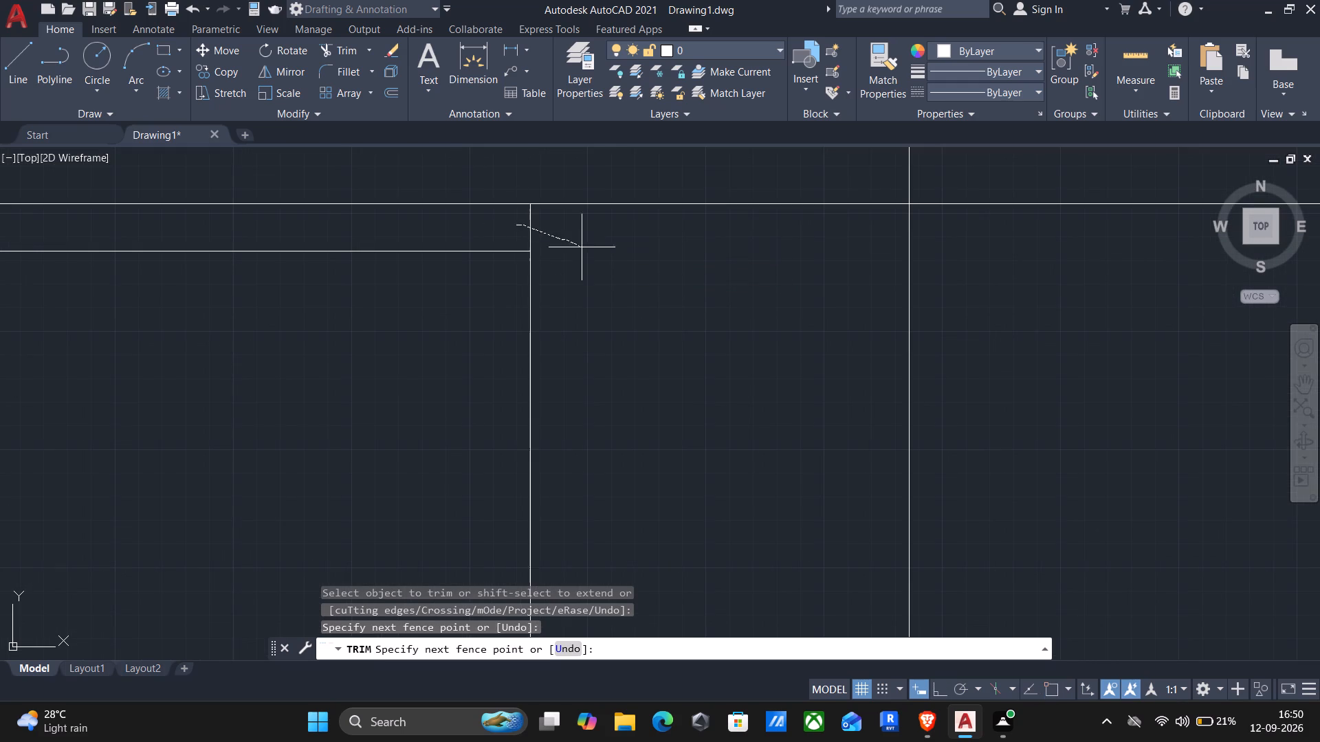
left_click_drag(584, 249, 599, 265)
Trim the innermost west line's stub above the inner north line at the wide projection's northwest corner.
scroll(599, 271, "down", 3)
scroll(369, 403, "down", 1)
middle_click_drag(368, 404, 1319, 425)
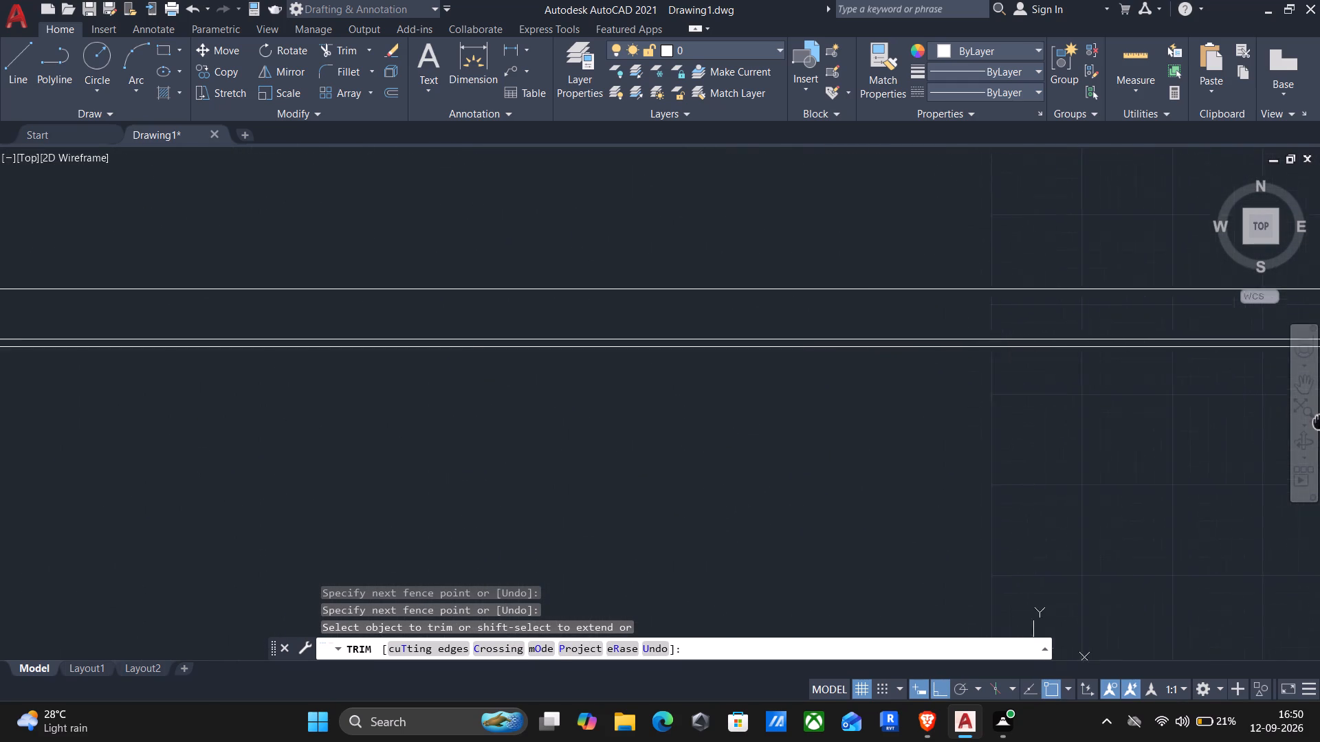
middle_click_drag(1319, 425, 1319, 447)
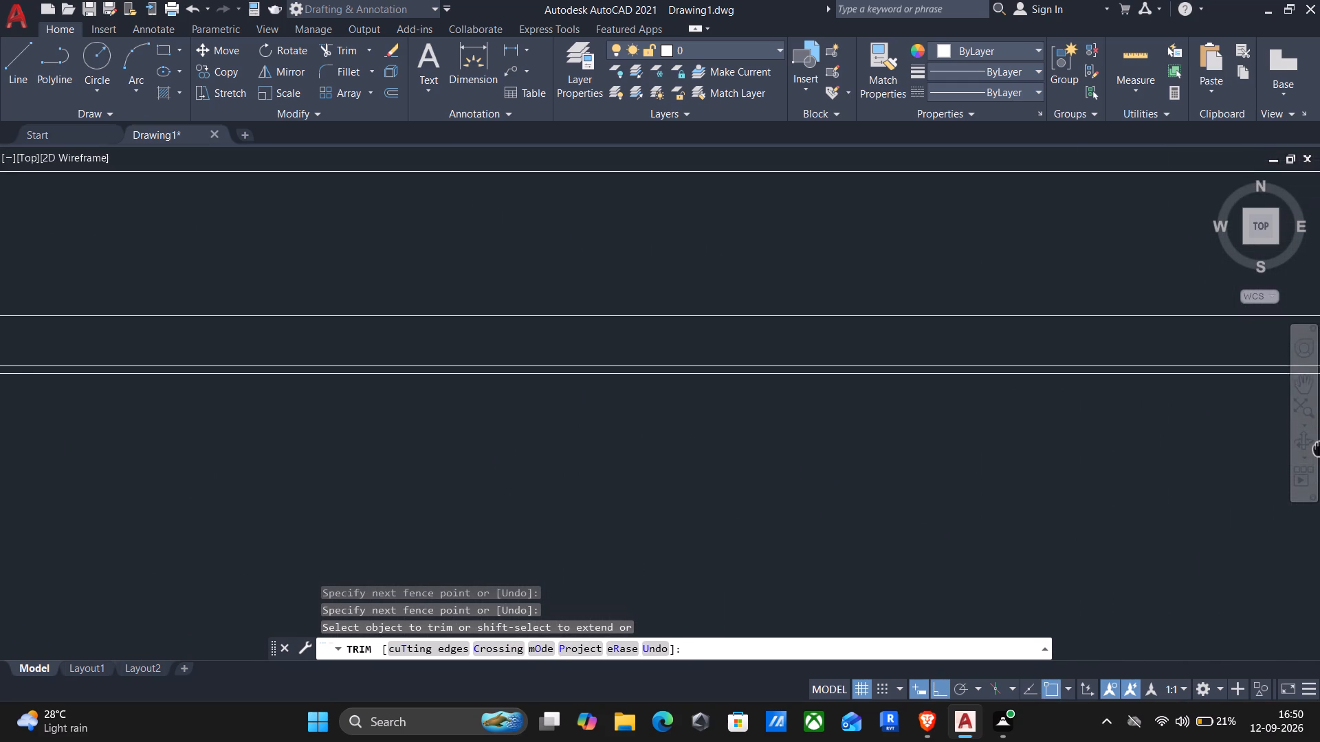
middle_click_drag(1319, 447, 1319, 451)
scroll(1000, 451, "down", 1)
middle_click_drag(419, 466, 1127, 429)
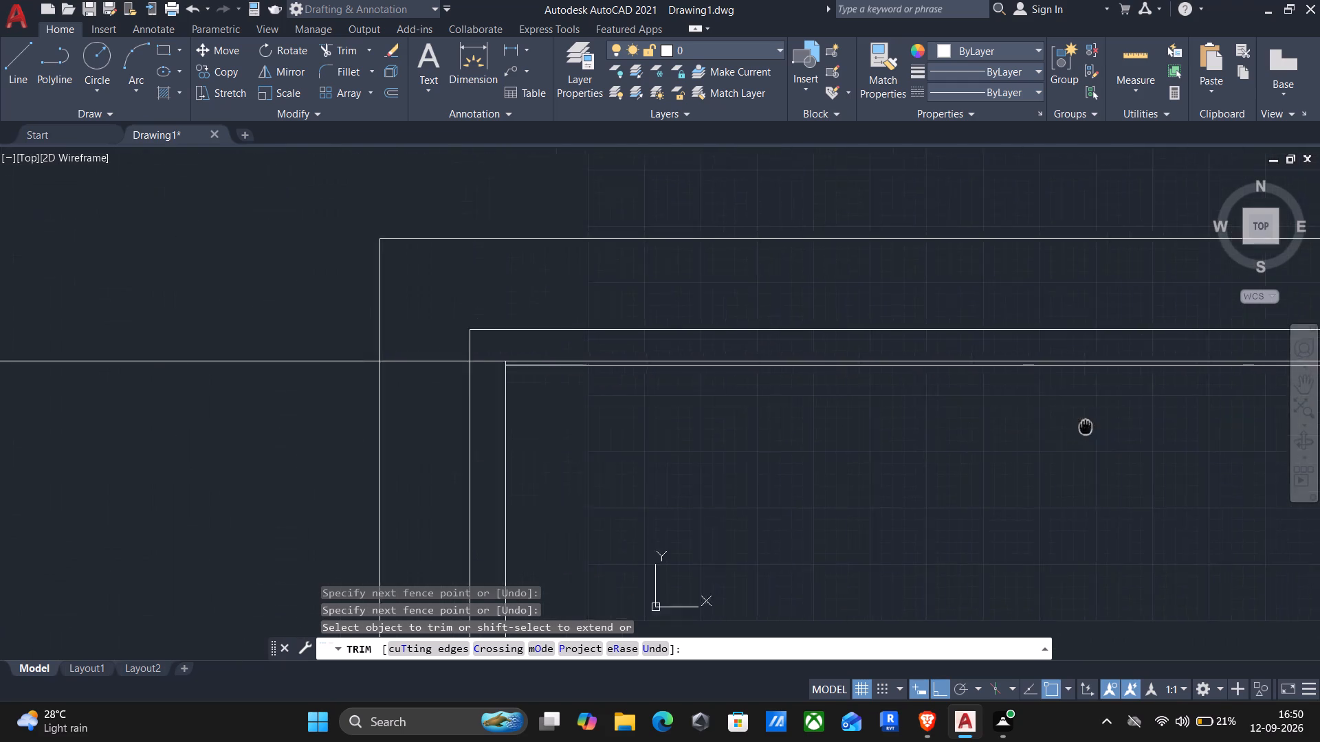
middle_click_drag(1127, 429, 1275, 432)
scroll(608, 324, "up", 2)
scroll(1026, 503, "up", 4)
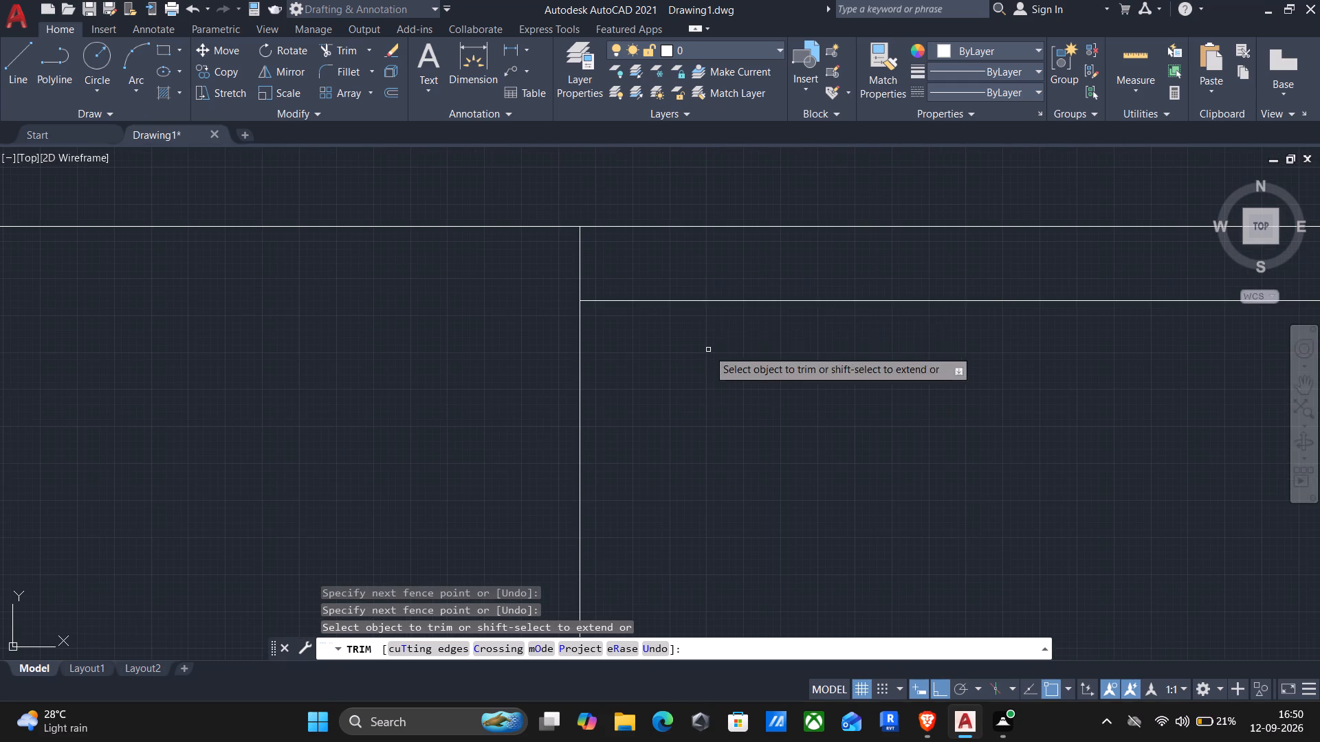
left_click_drag(605, 259, 515, 262)
scroll(510, 262, "down", 6)
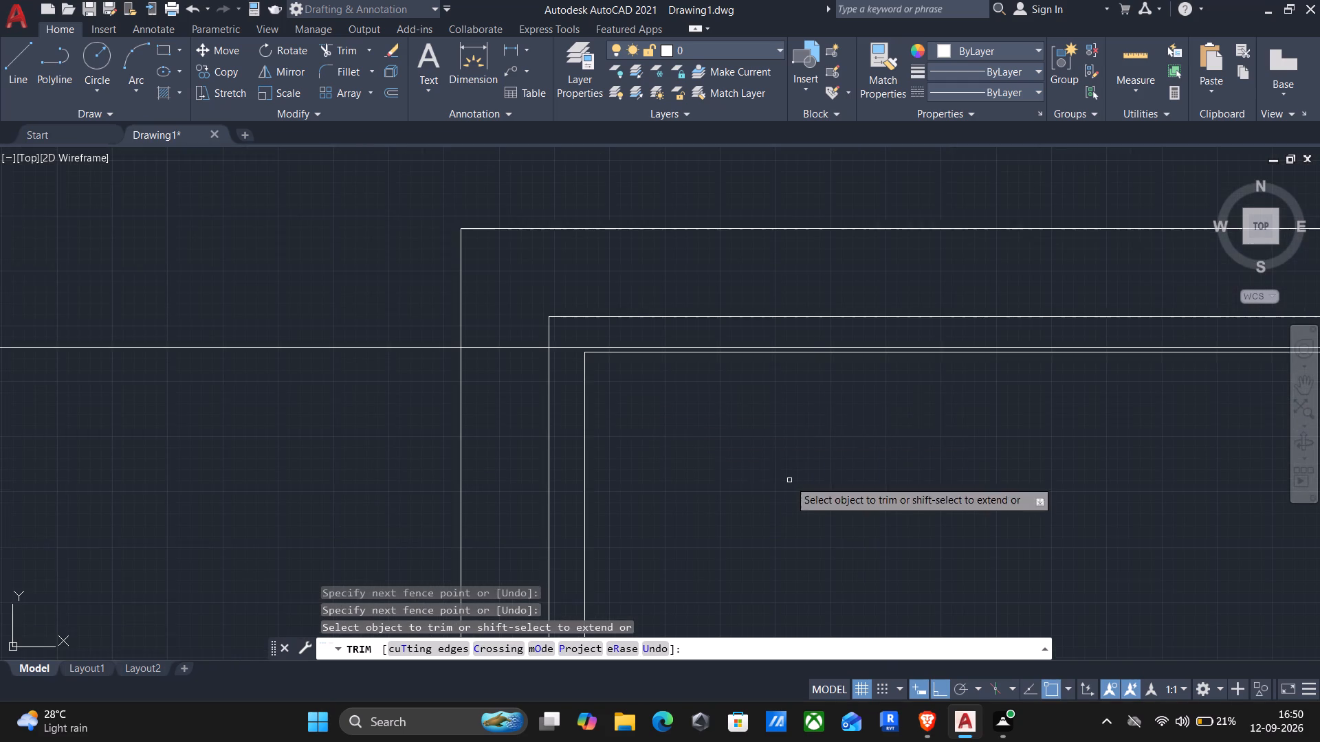
middle_click_drag(797, 484, 661, 282)
scroll(606, 237, "down", 3)
middle_click_drag(629, 327, 619, 322)
scroll(619, 322, "down", 1)
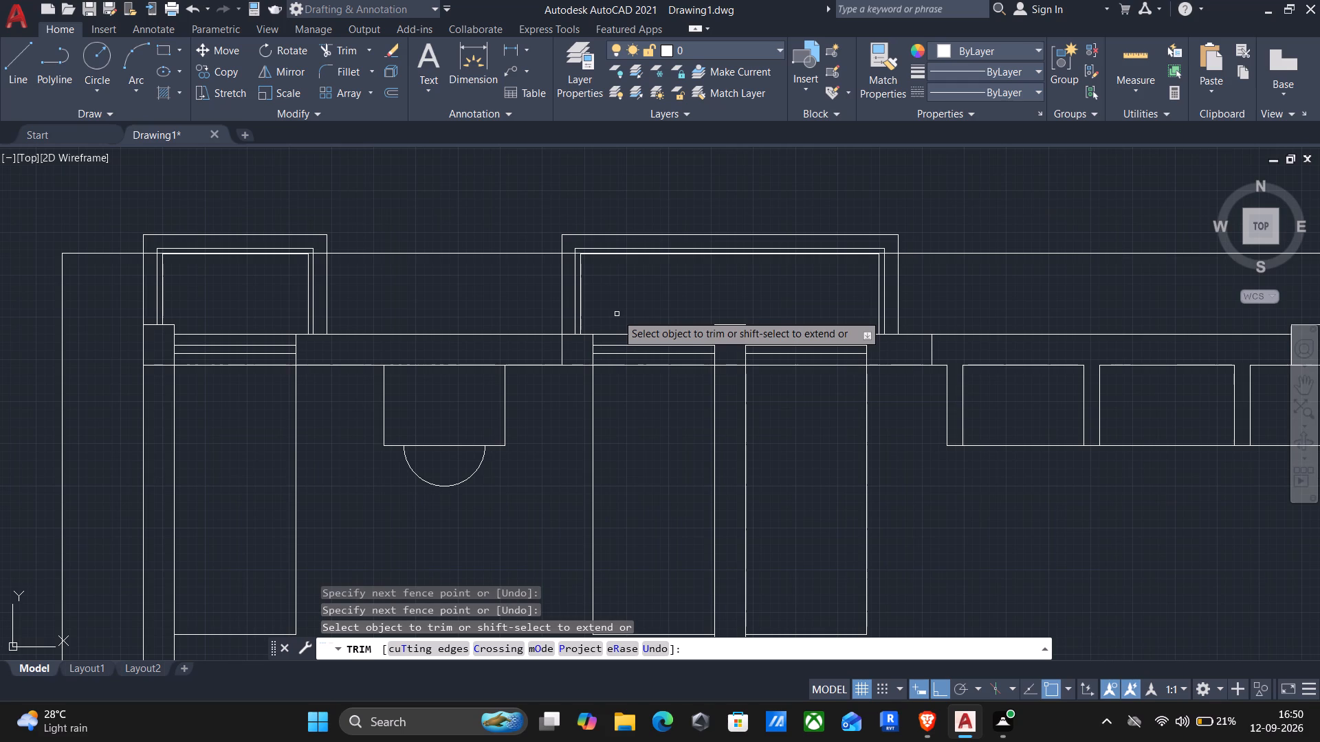
key("Escape")
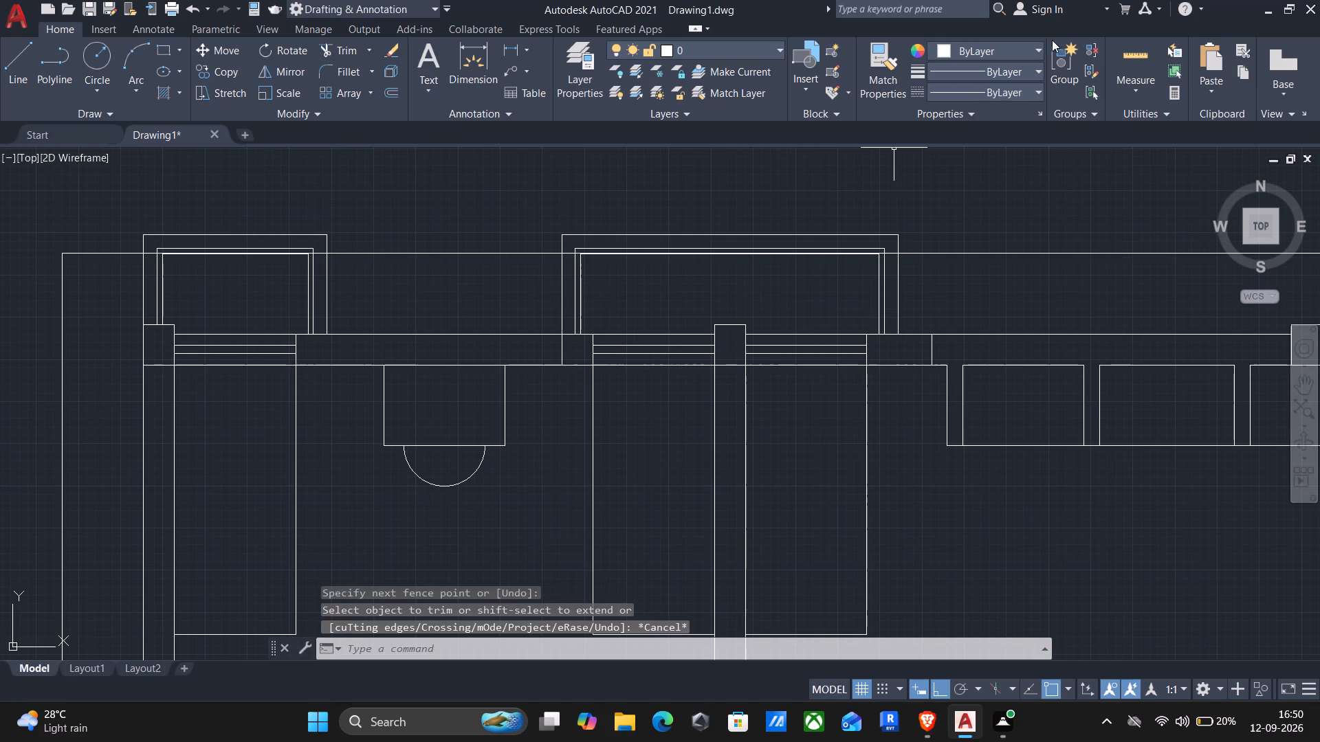
Measure the interior of the wide projection.
left_click(1126, 49)
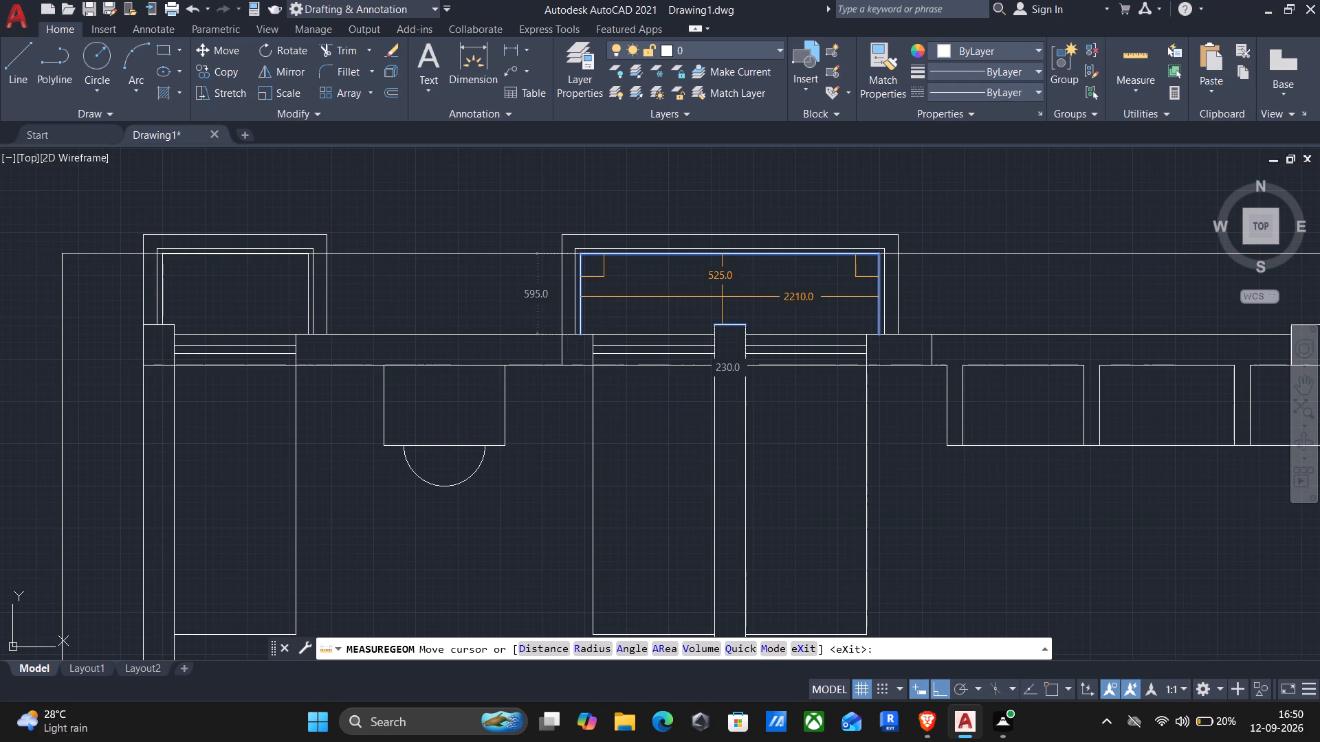
key("Escape")
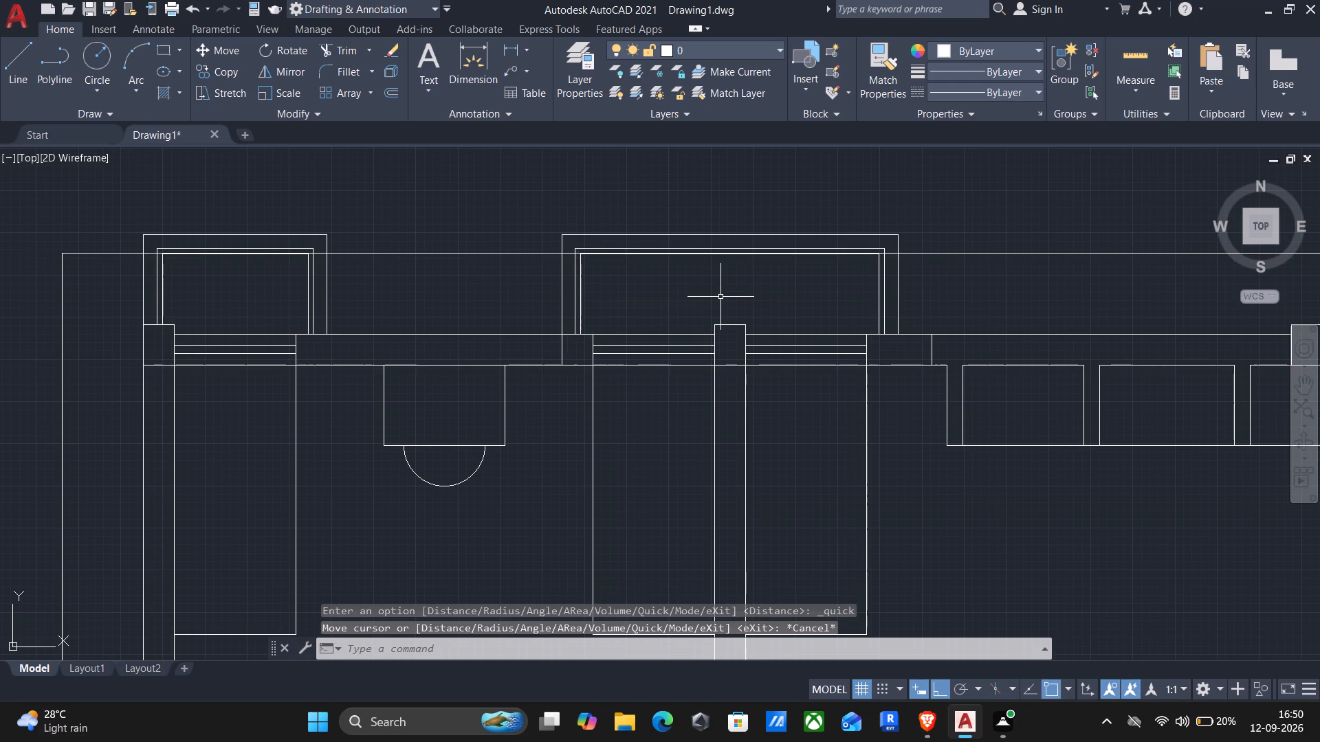
Draw a vertical 525 line from the midpoint of the central column's north edge to the wide projection's innermost north line.
key("l")
key("Return")
left_click(733, 327)
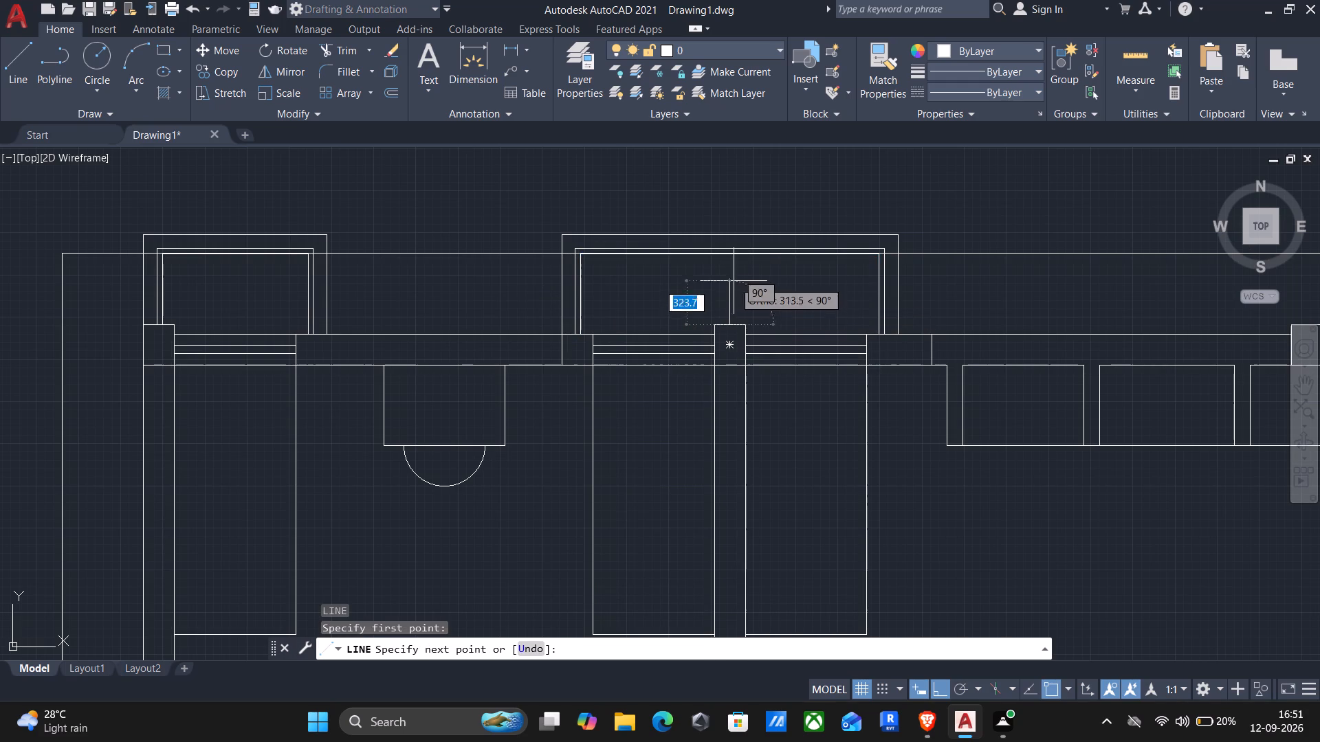
left_click(736, 256)
key("Return")
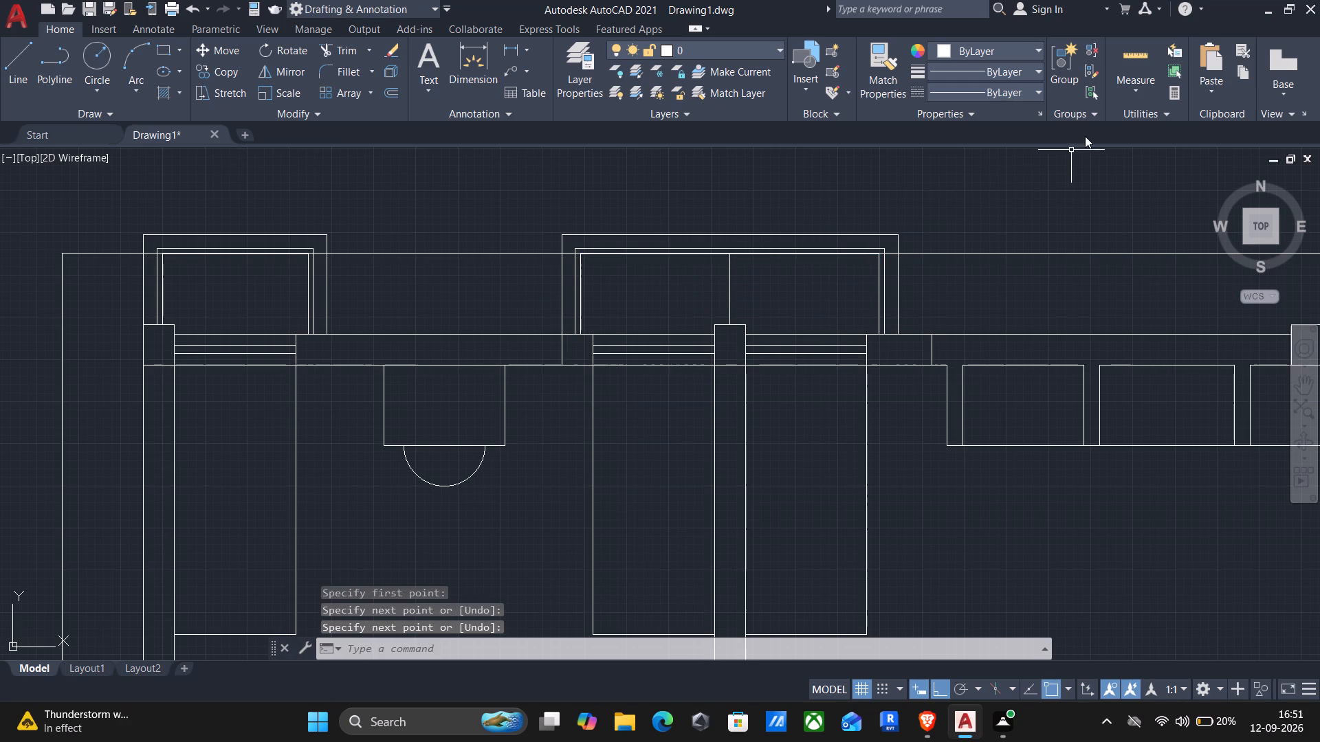
Measure the wide projection's compartment west of the new centre line.
left_click(1136, 52)
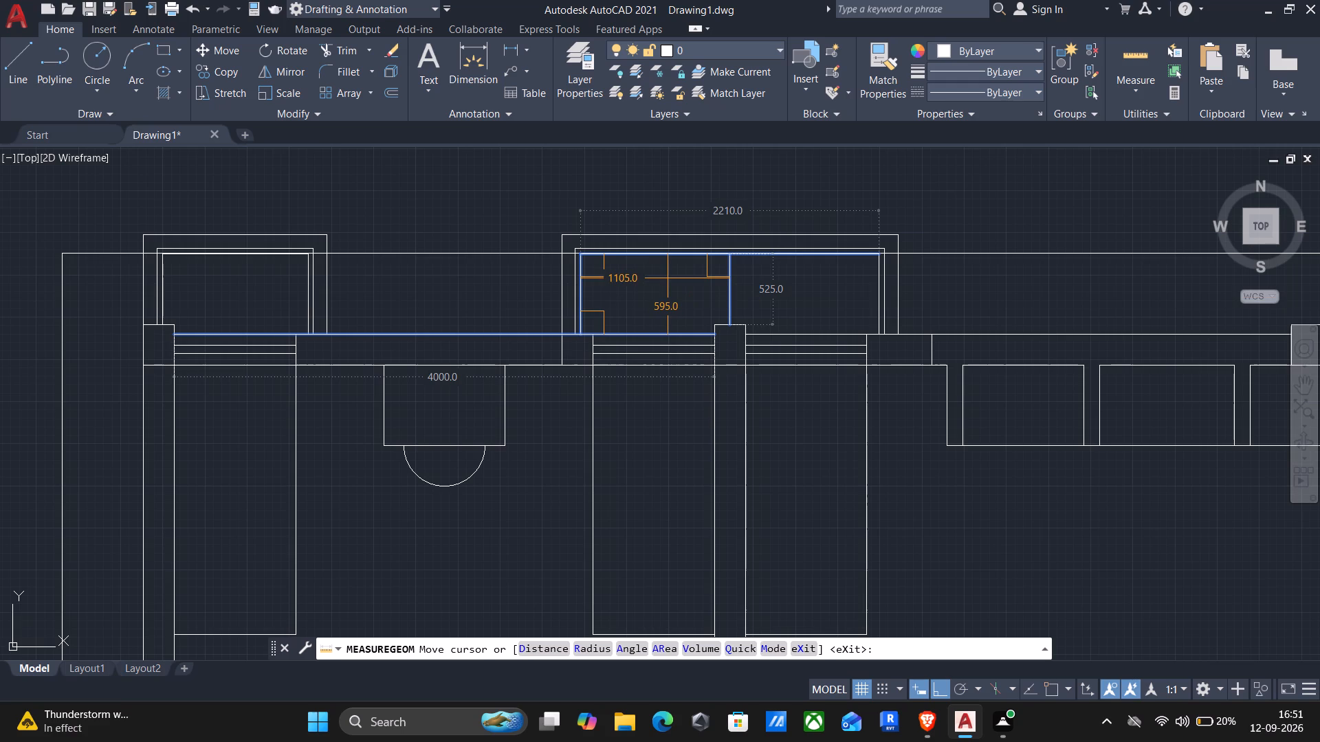
key("Escape")
Draw a vertical 525 line from the central column's northwest corner to the wide projection's innermost north line.
key("l")
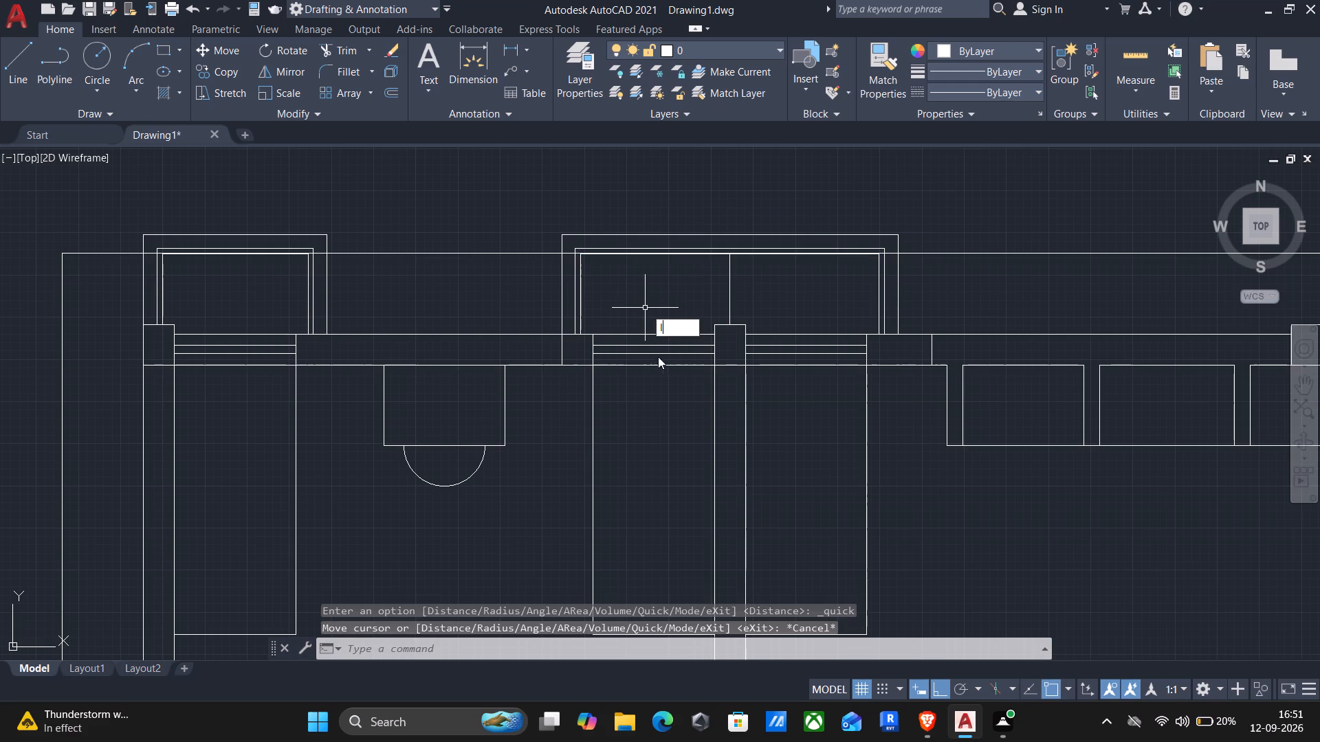
key("Return")
left_click(713, 319)
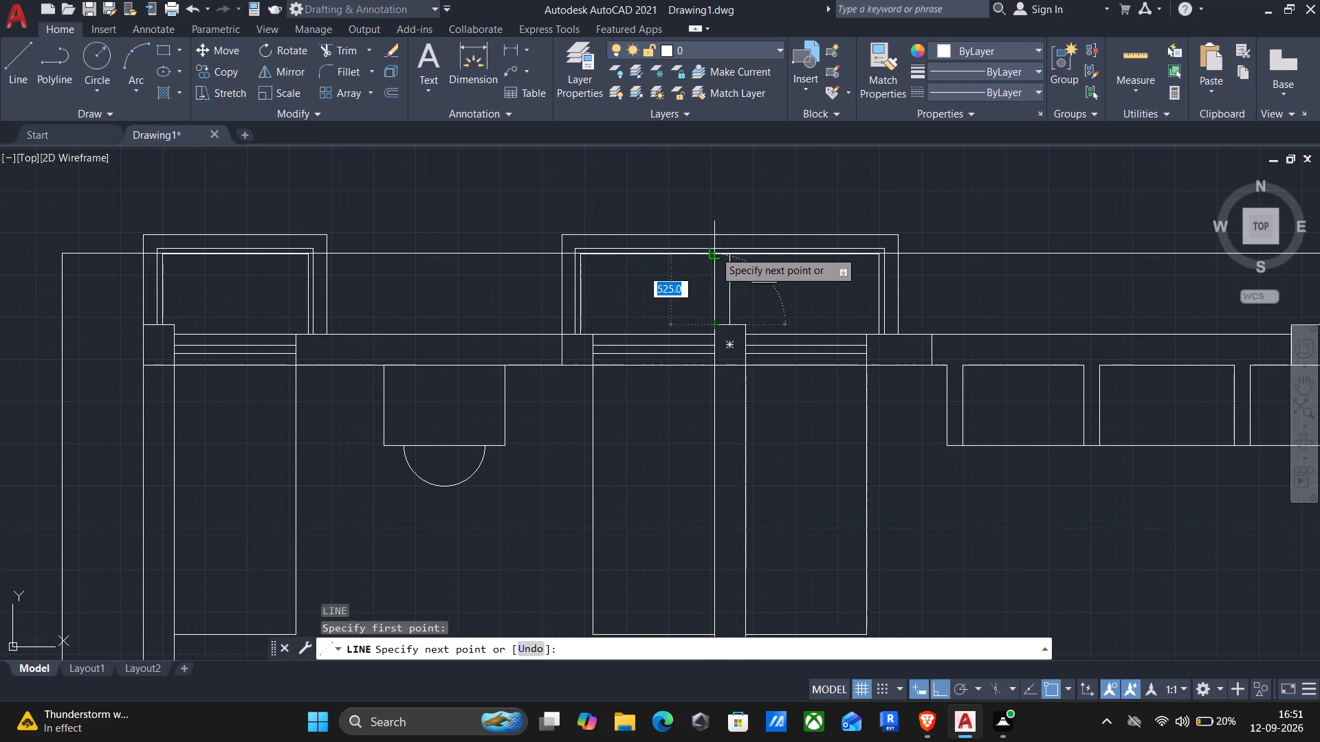
left_click(713, 250)
key("Return")
Measure the wide projection's west compartment and the interior of the westernmost projection.
left_click(1143, 67)
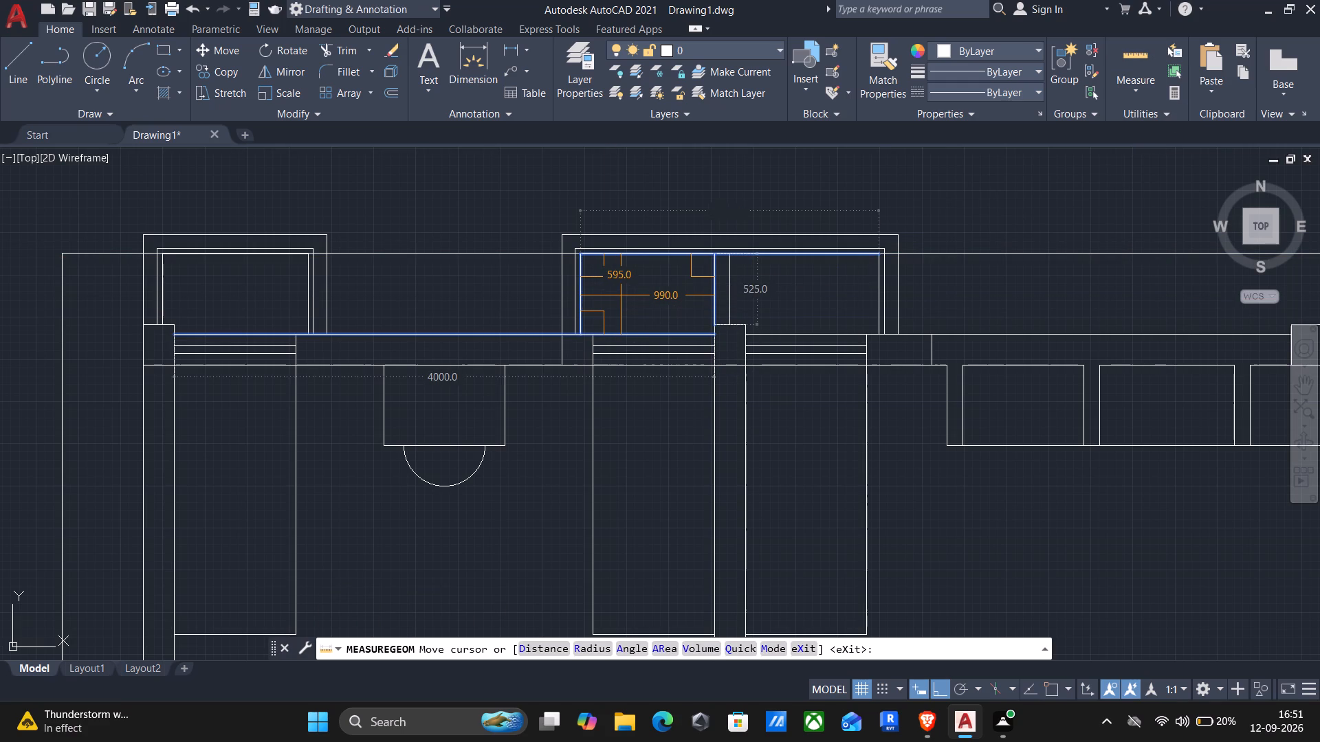
key("Escape")
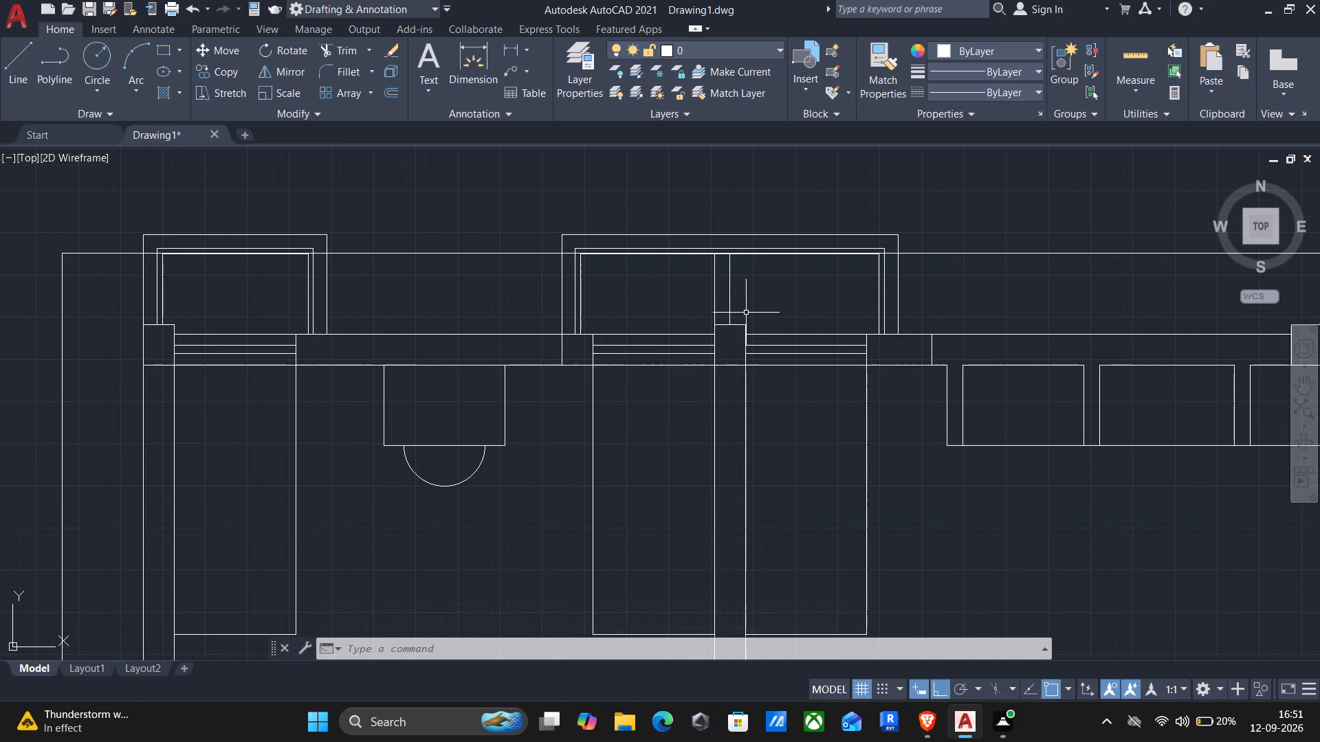
left_click(1132, 69)
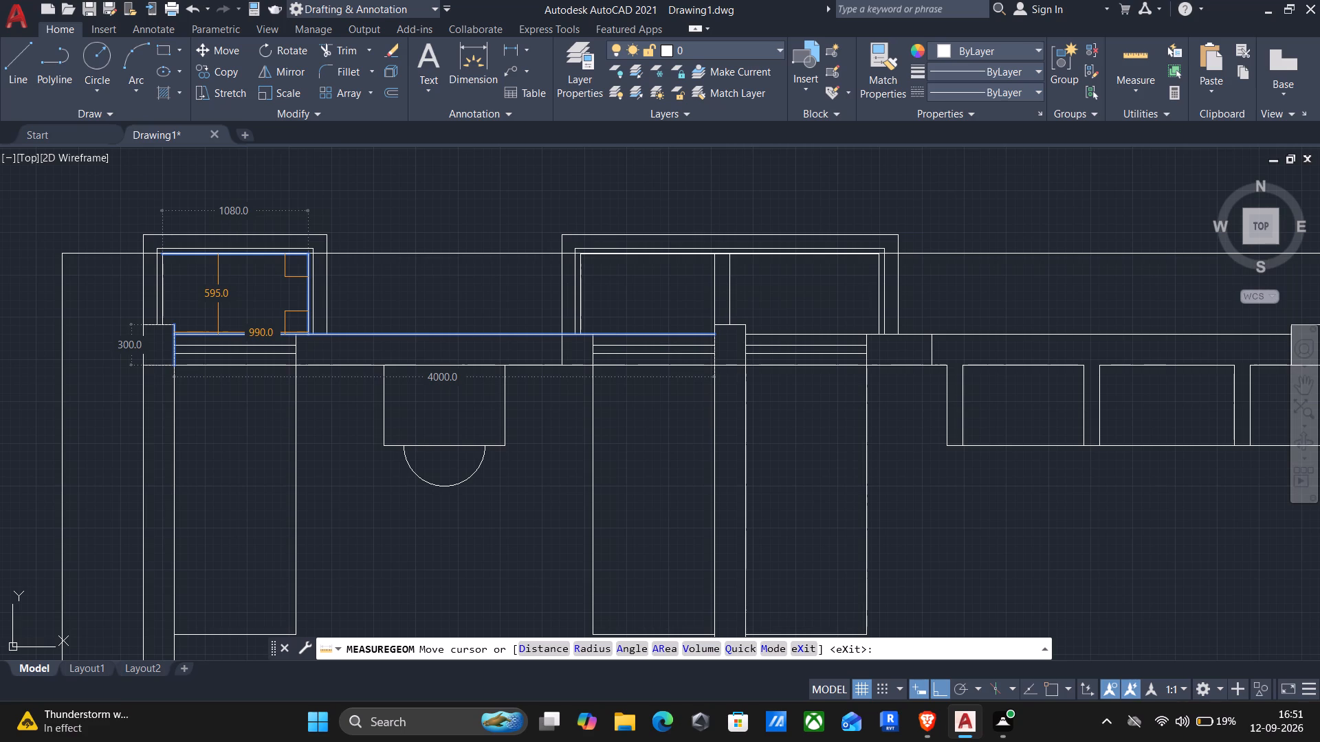
key("Escape")
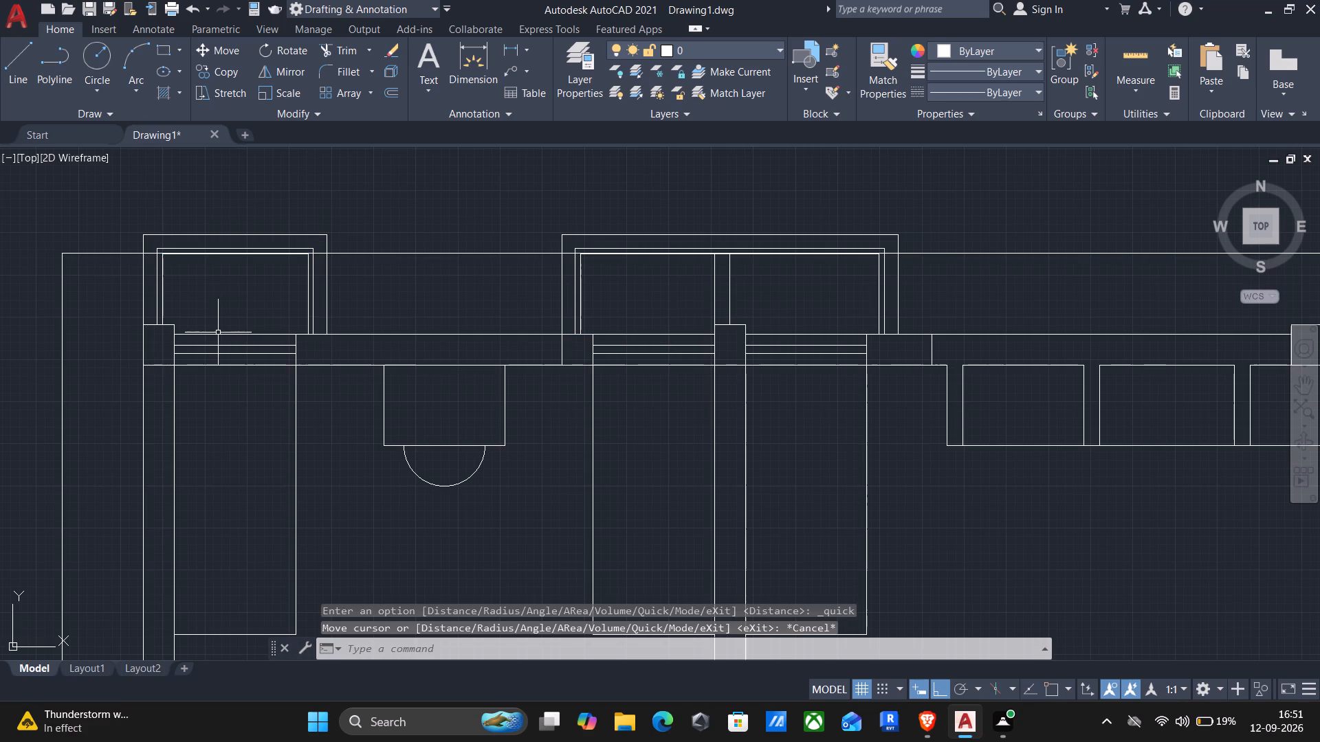
Delete the stray chair, desk lines and small rectangle lying outside the plan to the east.
scroll(571, 385, "down", 2)
scroll(830, 482, "down", 1)
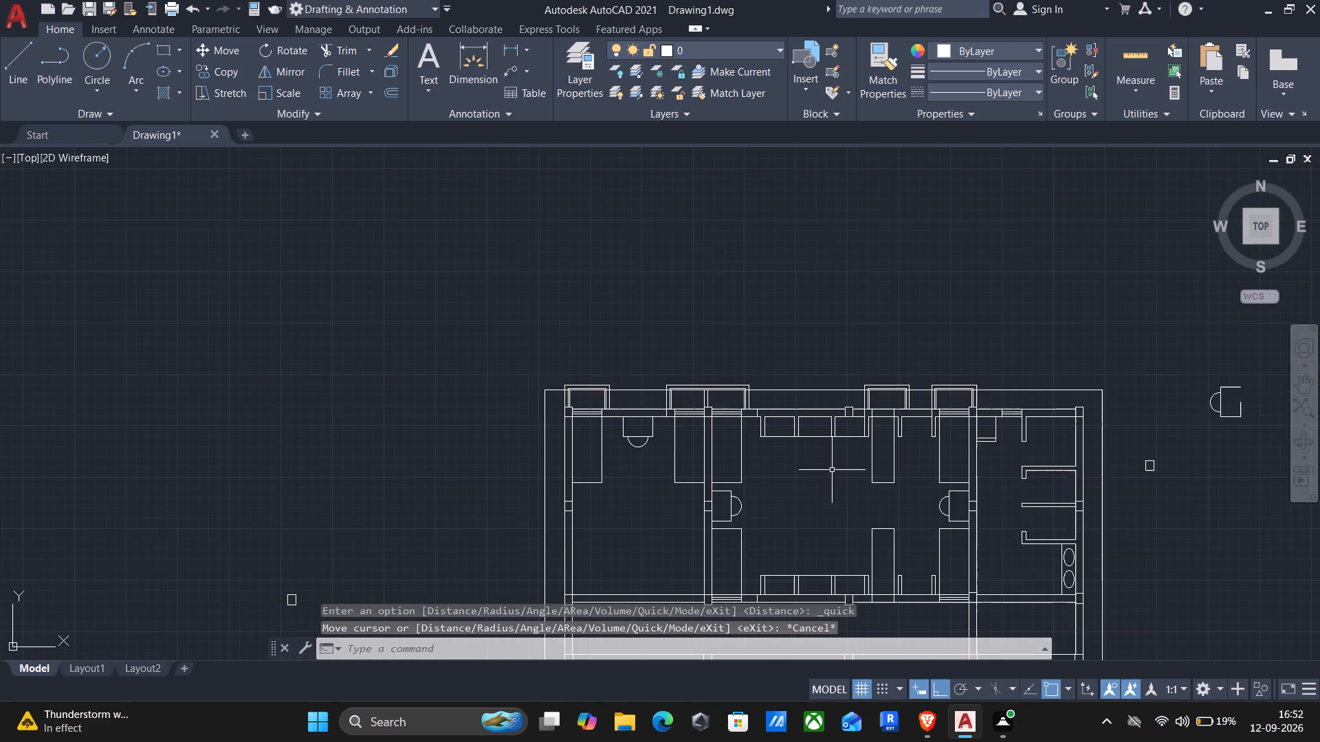
scroll(830, 254, "up", 1)
middle_click_drag(855, 493, 791, 245)
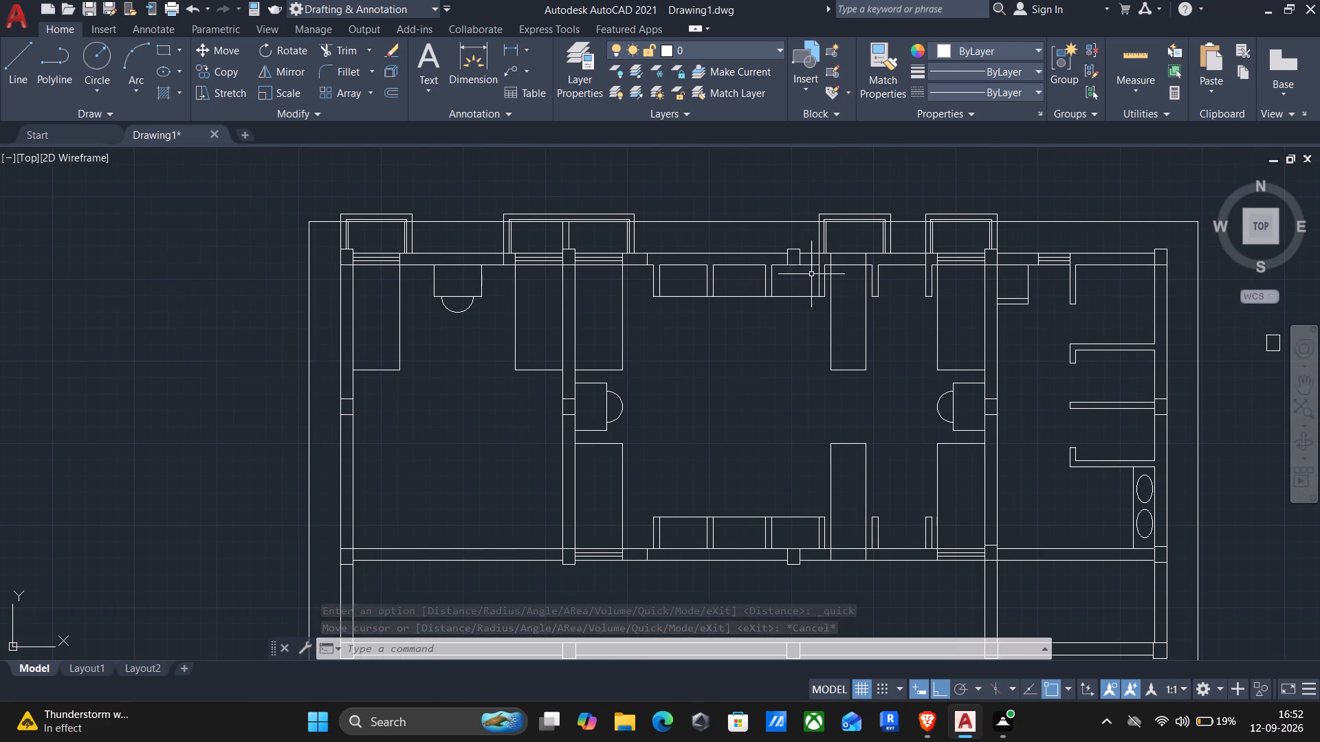
middle_click_drag(823, 299, 717, 324)
scroll(894, 375, "down", 1)
middle_click_drag(965, 372, 812, 386)
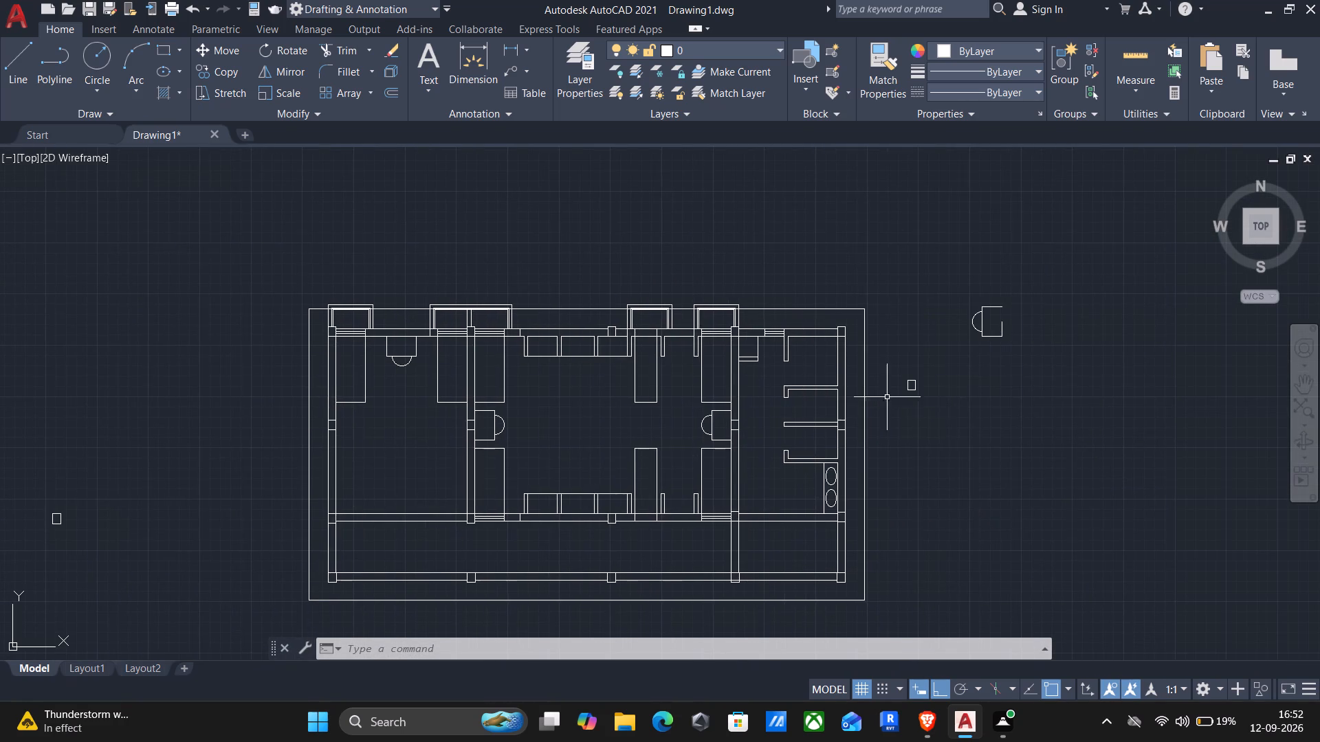
left_click_drag(987, 442, 978, 421)
left_click(902, 221)
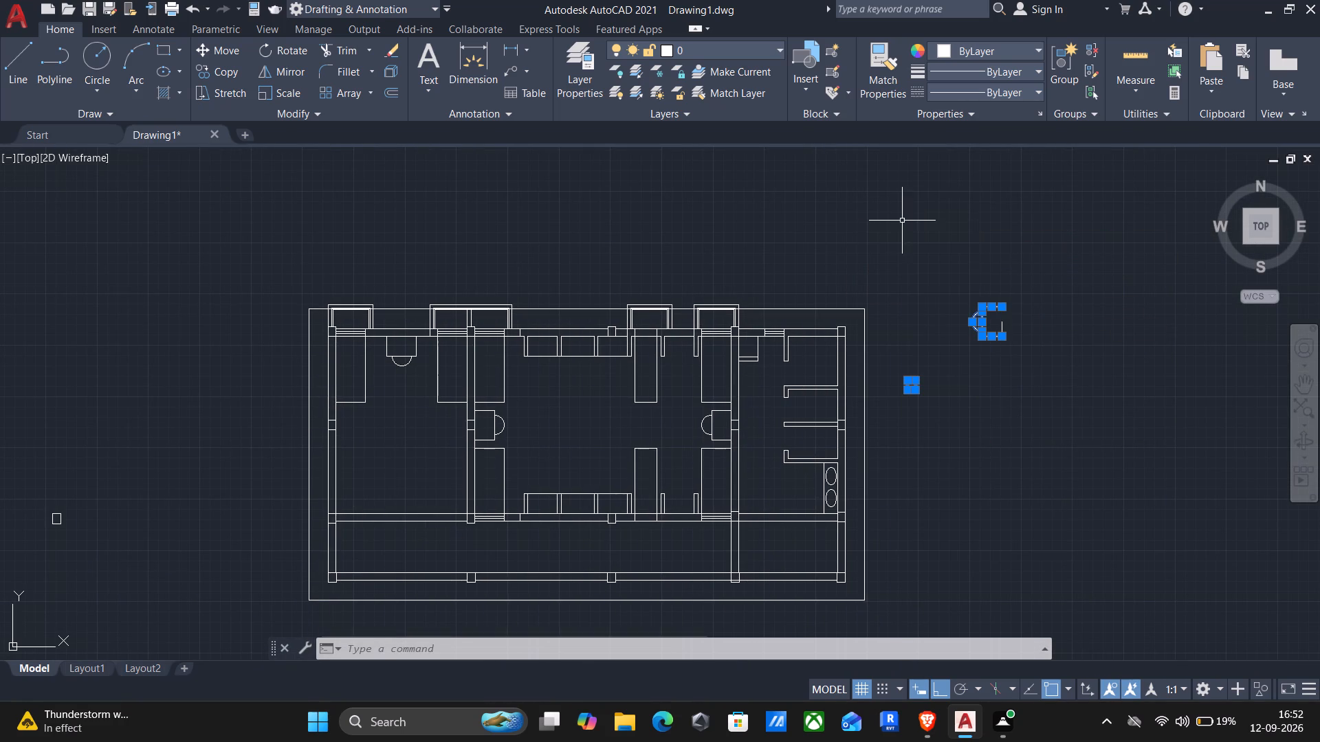
key("Delete")
left_click_drag(1081, 360, 1069, 350)
left_click(956, 260)
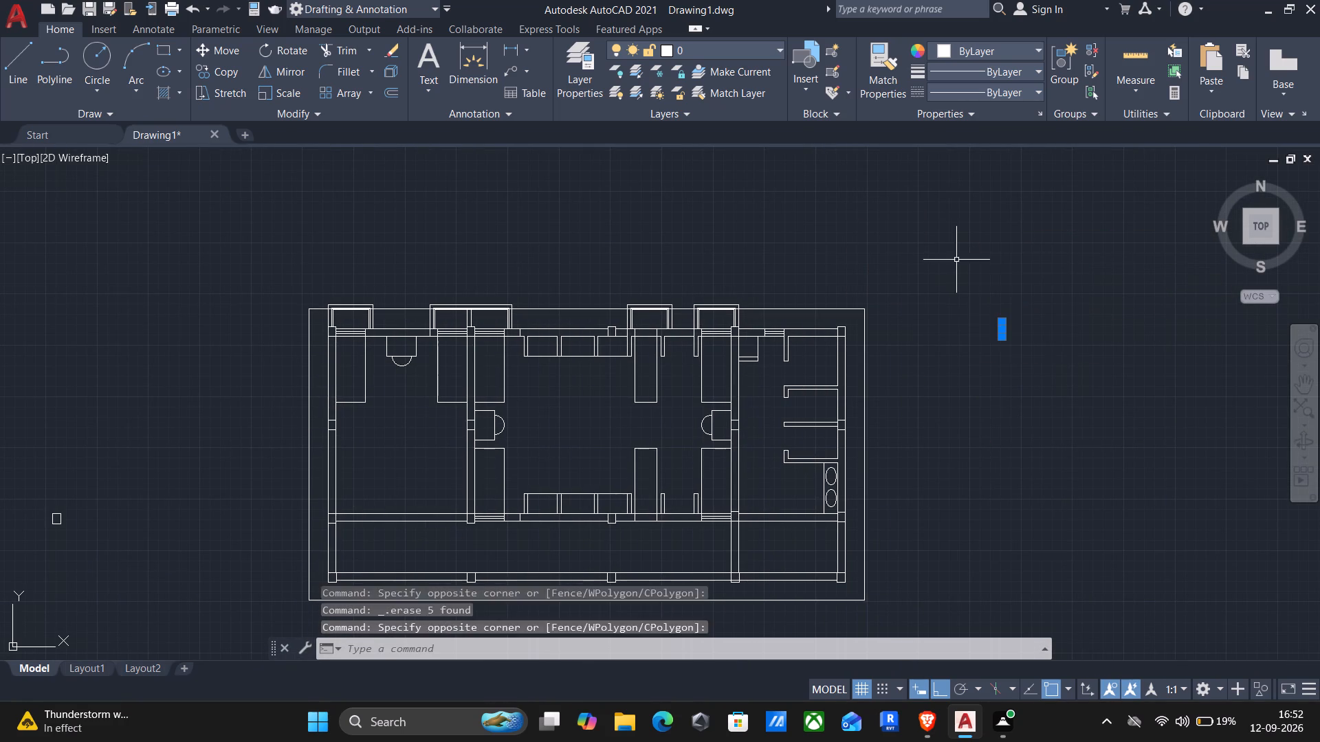
key("Delete")
Load the HIDDEN2 linetype from acad.lin into the drawing.
middle_click_drag(1053, 386, 978, 412)
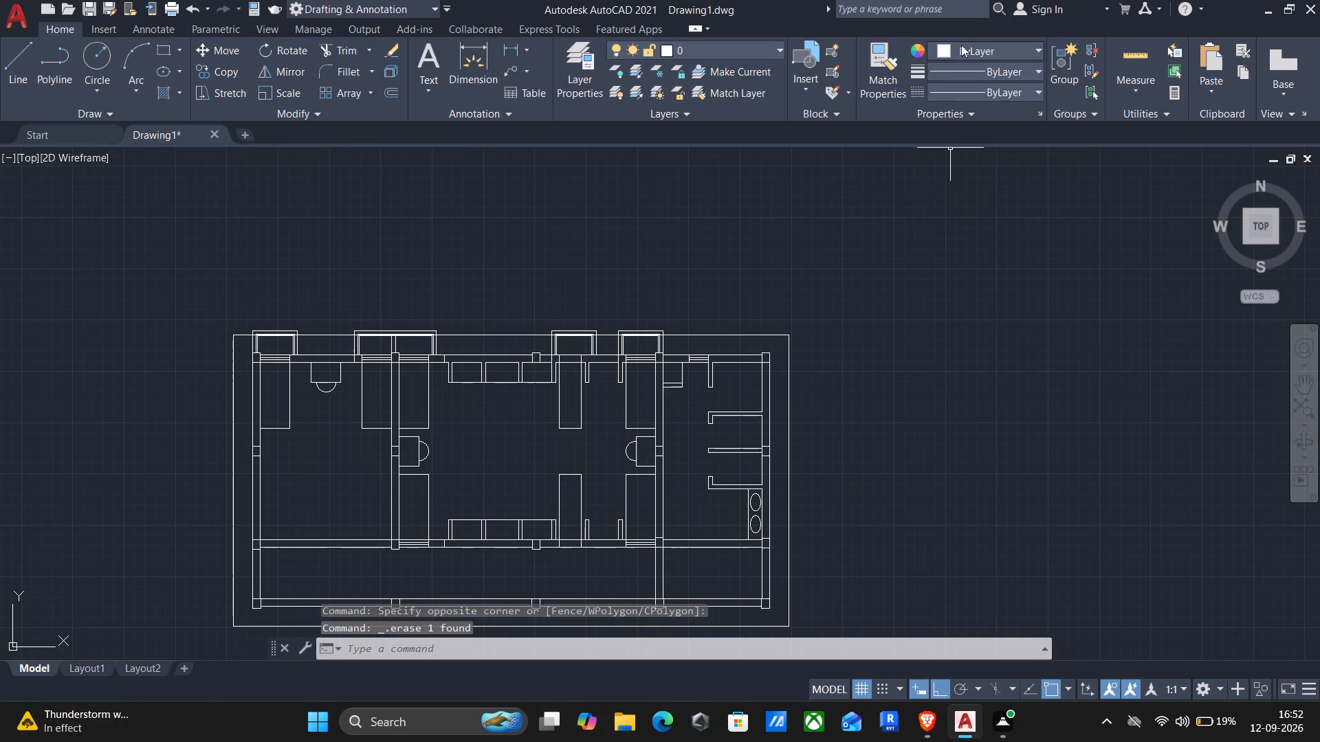
left_click(967, 46)
left_click(969, 48)
left_click(1007, 91)
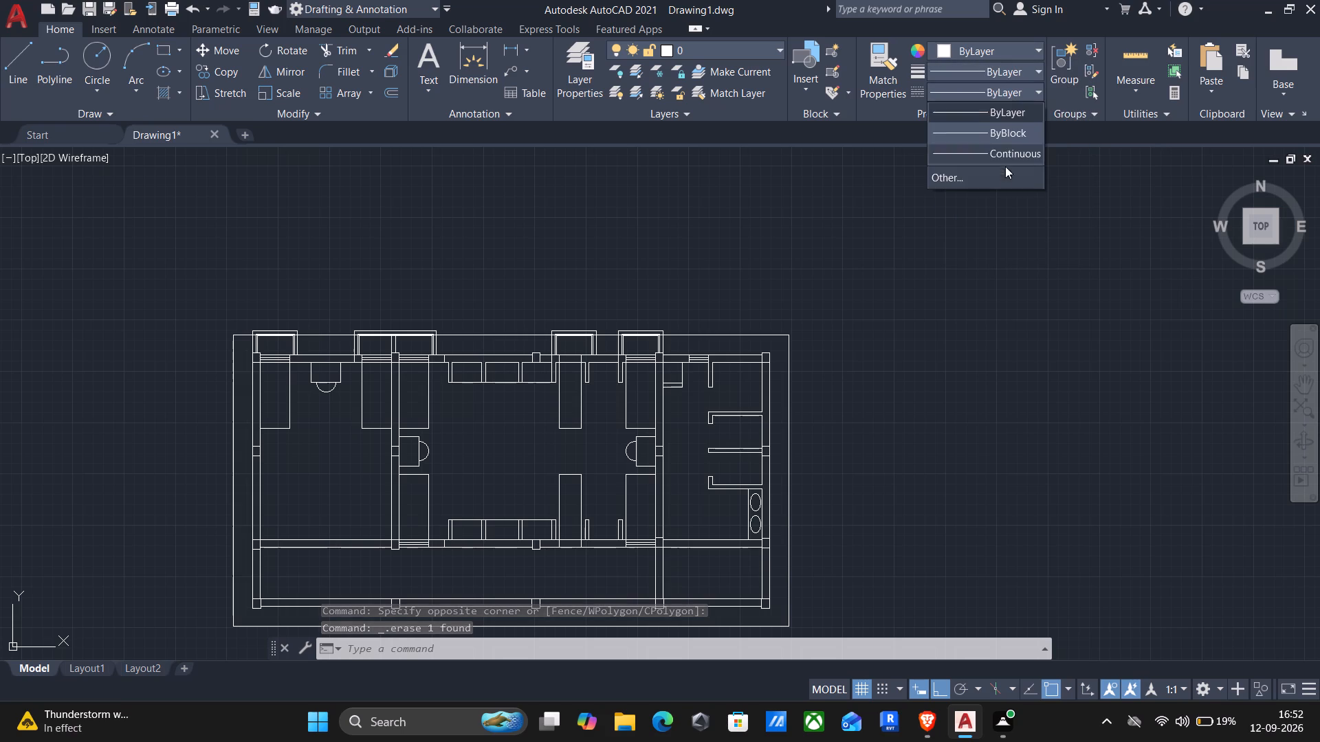
left_click(1001, 170)
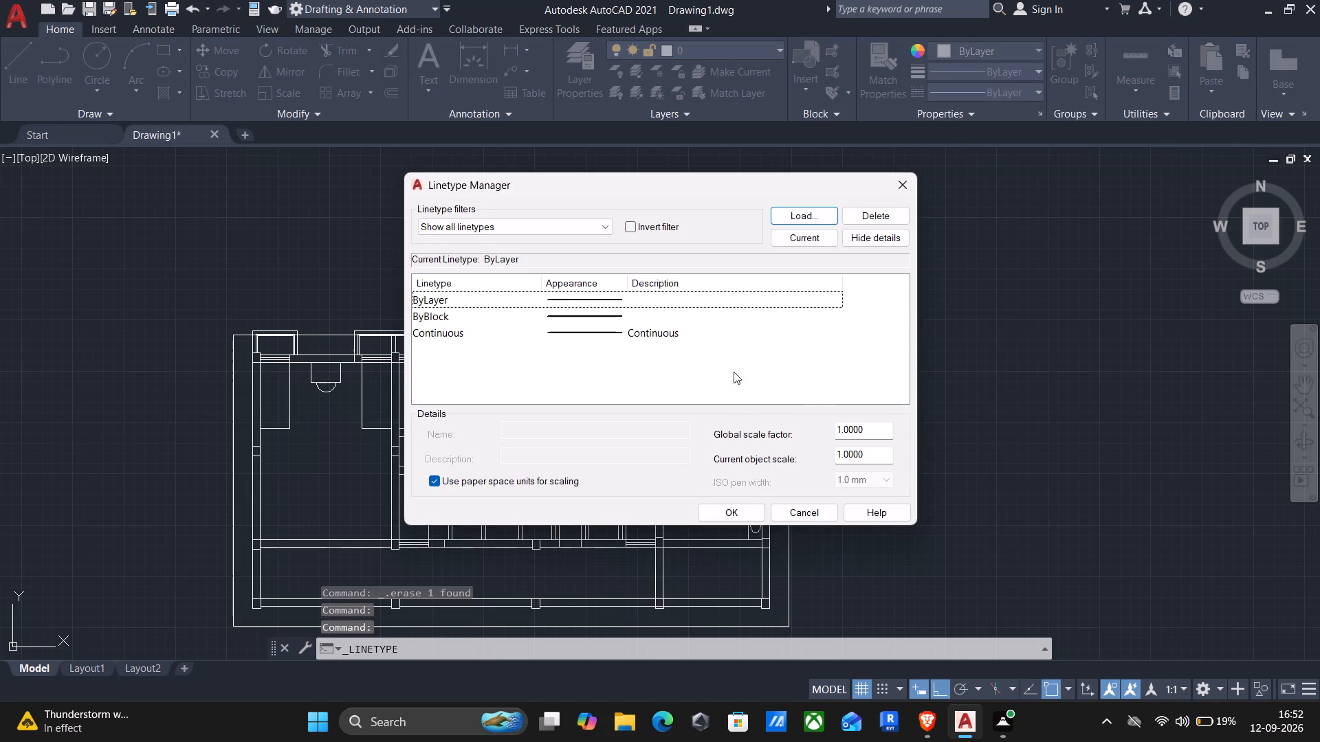
left_click_drag(804, 216, 804, 223)
scroll(767, 339, "down", 3)
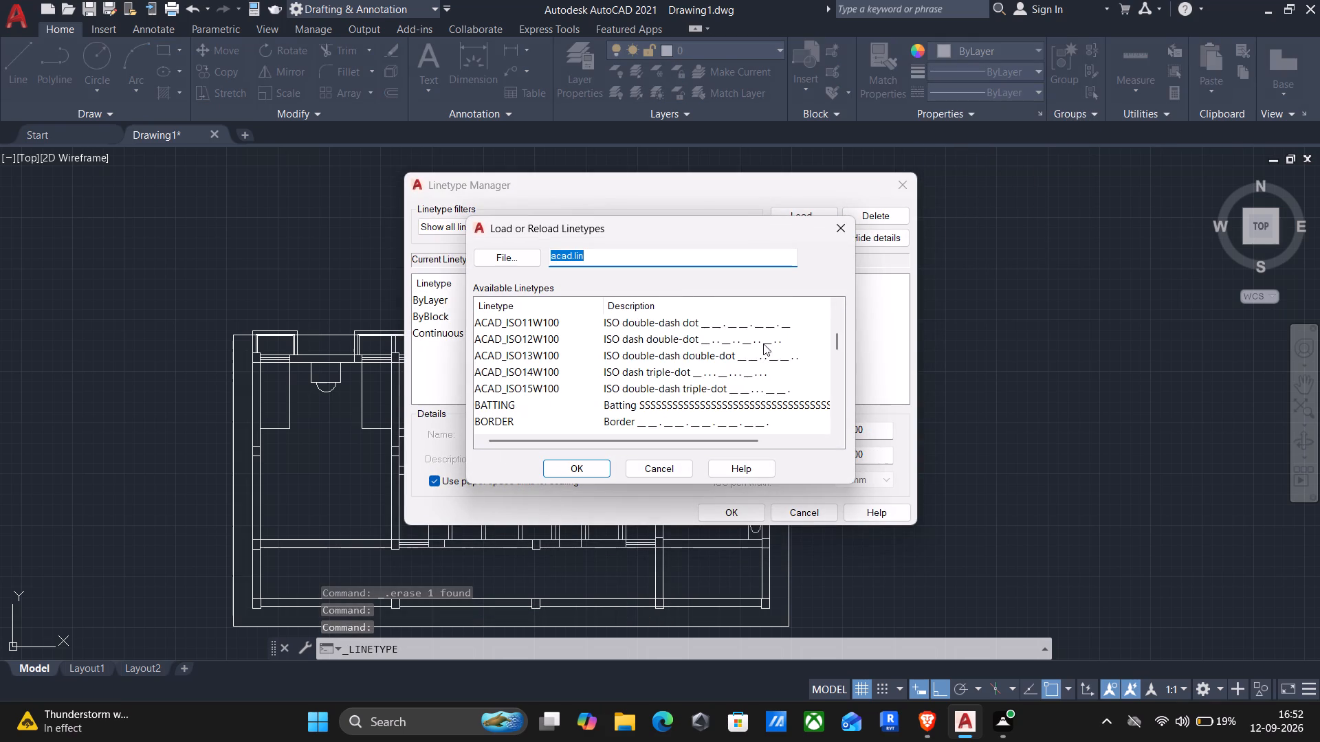
scroll(762, 344, "down", 6)
scroll(716, 376, "down", 5)
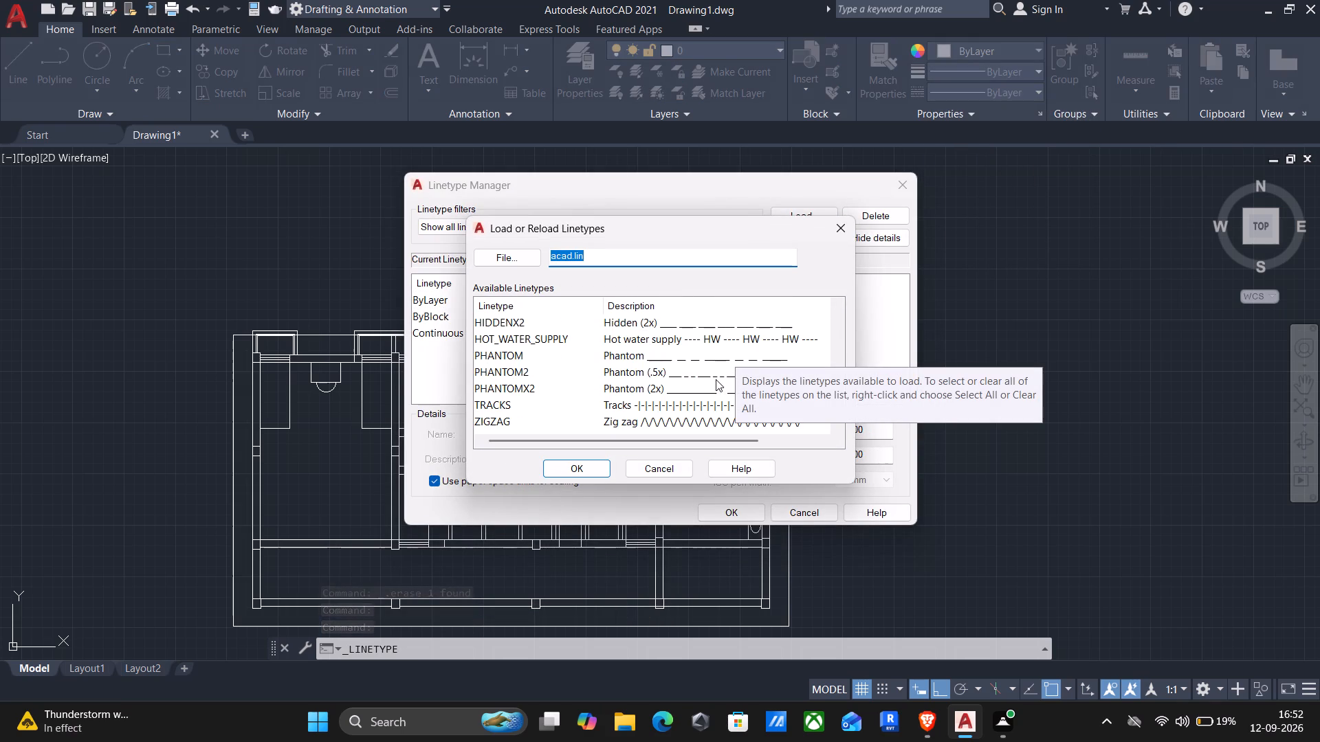
scroll(712, 376, "down", 1)
scroll(709, 364, "up", 2)
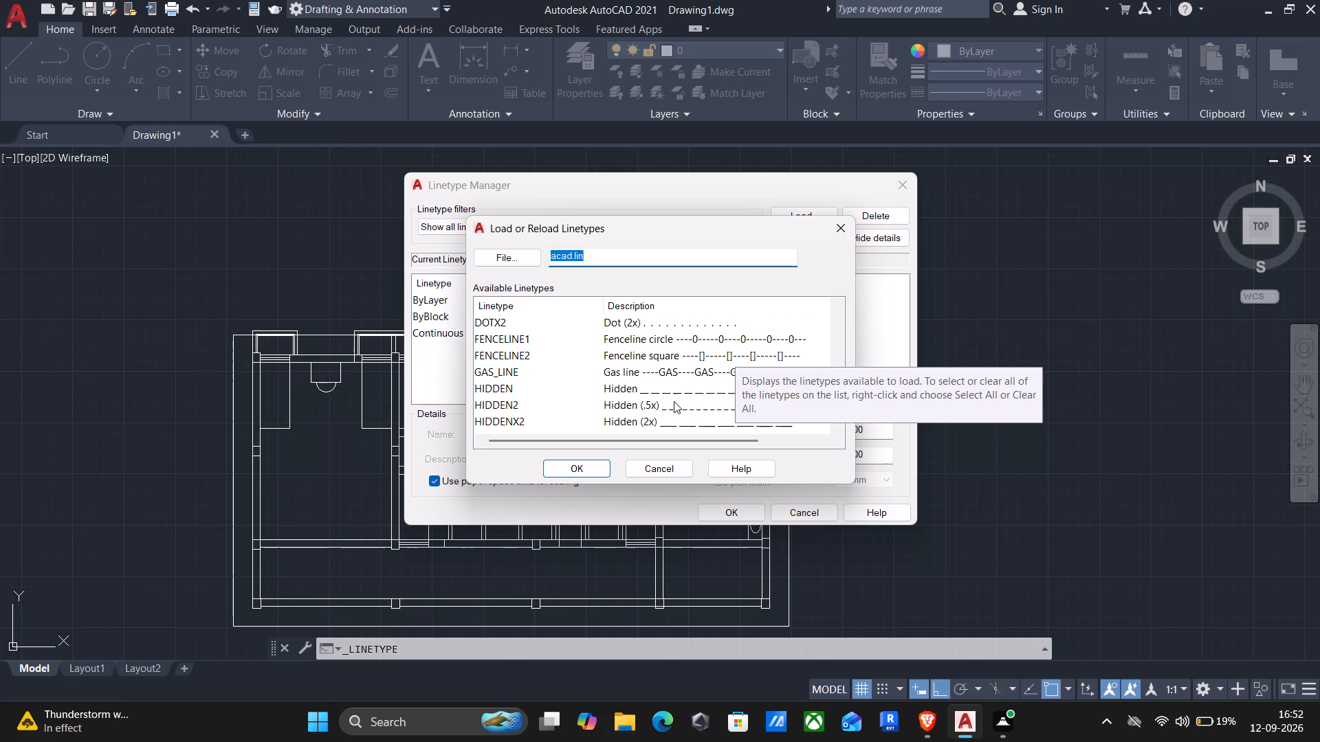
left_click(674, 401)
left_click(591, 475)
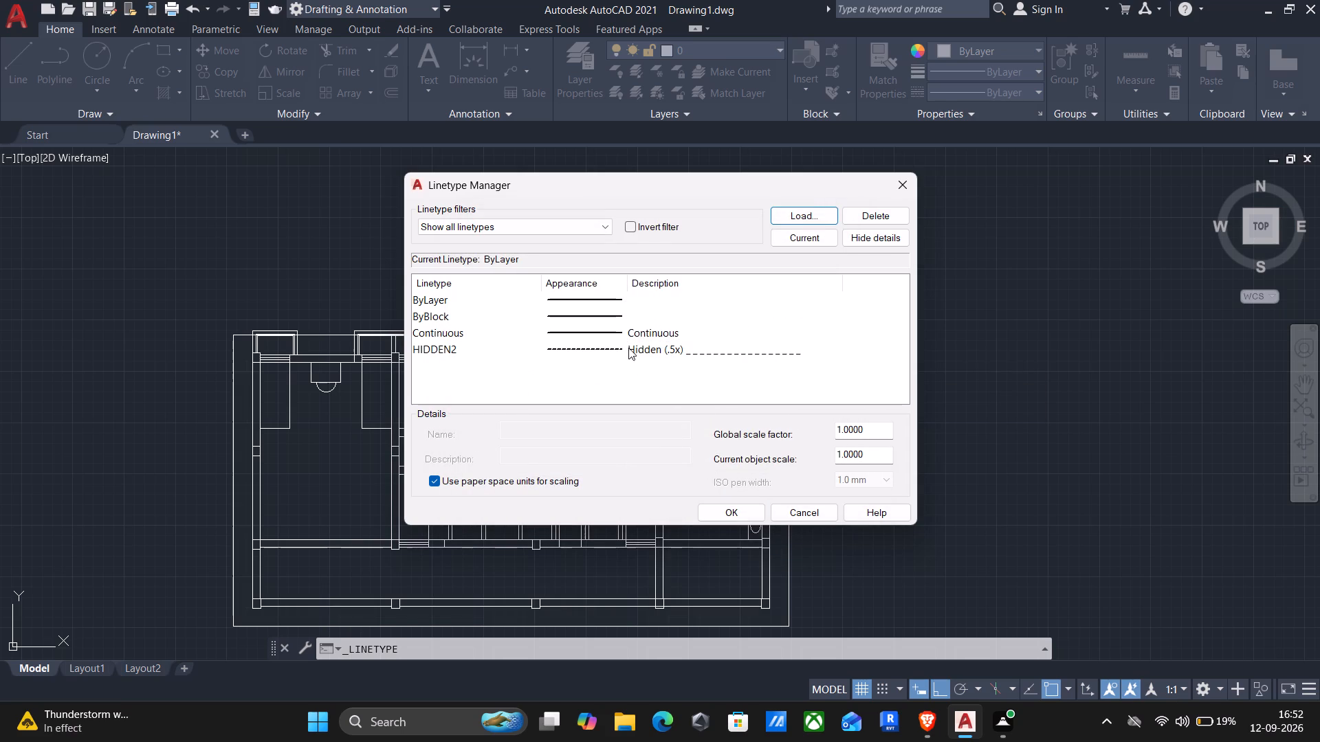
Set both the current object scale and the global scale factor for linetypes to 25.
left_click(628, 348)
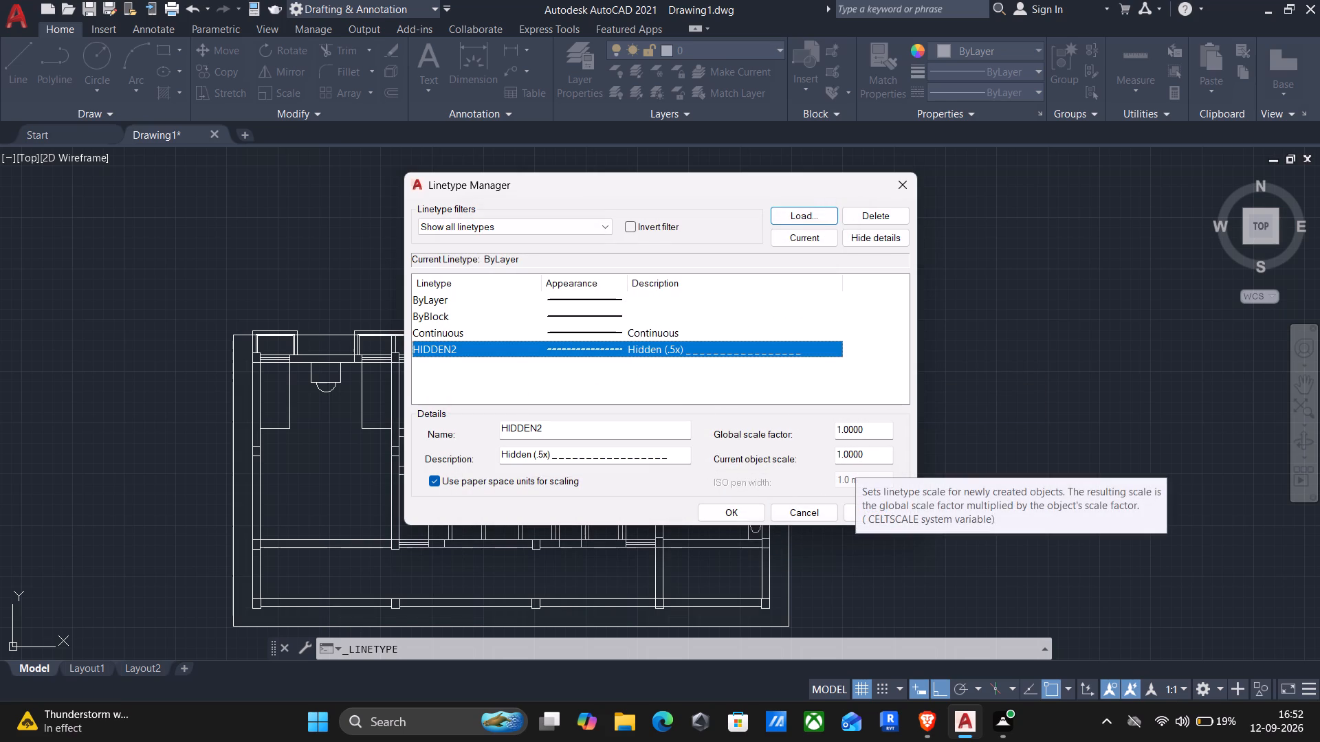
left_click_drag(866, 452, 678, 464)
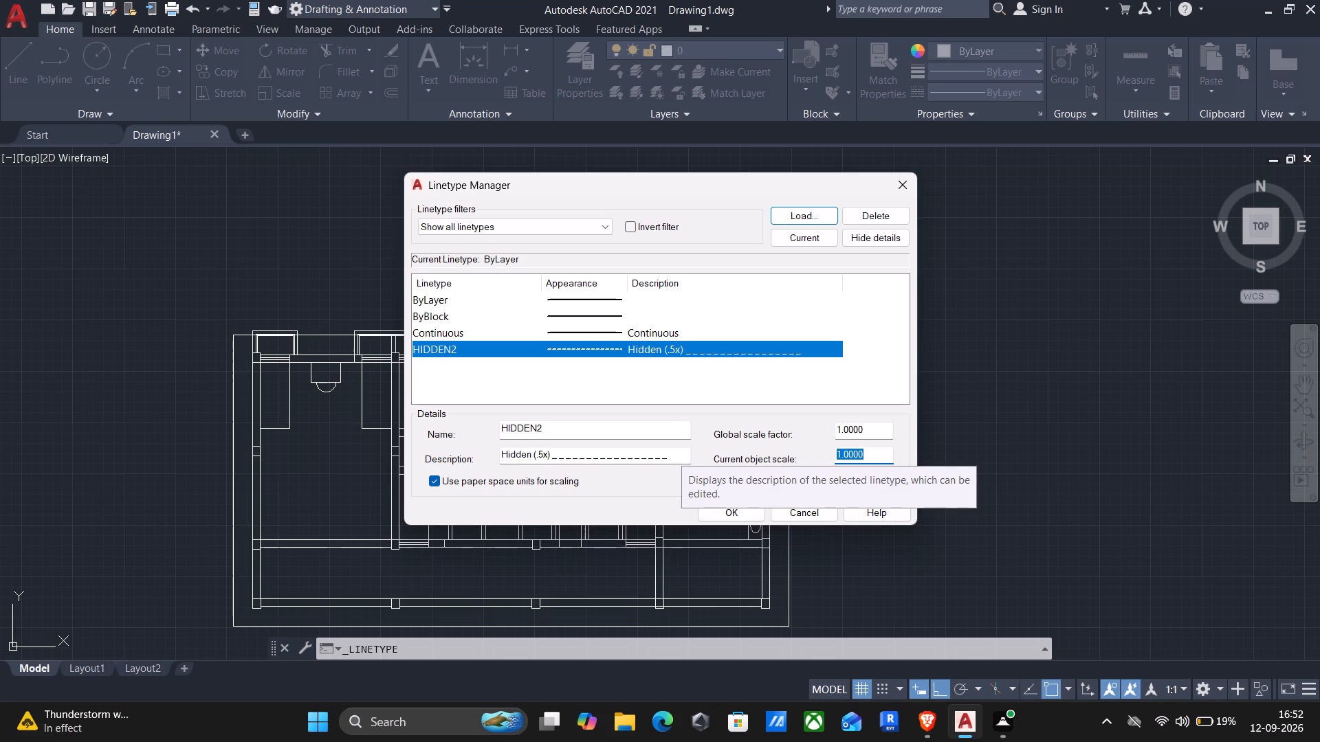
type("25")
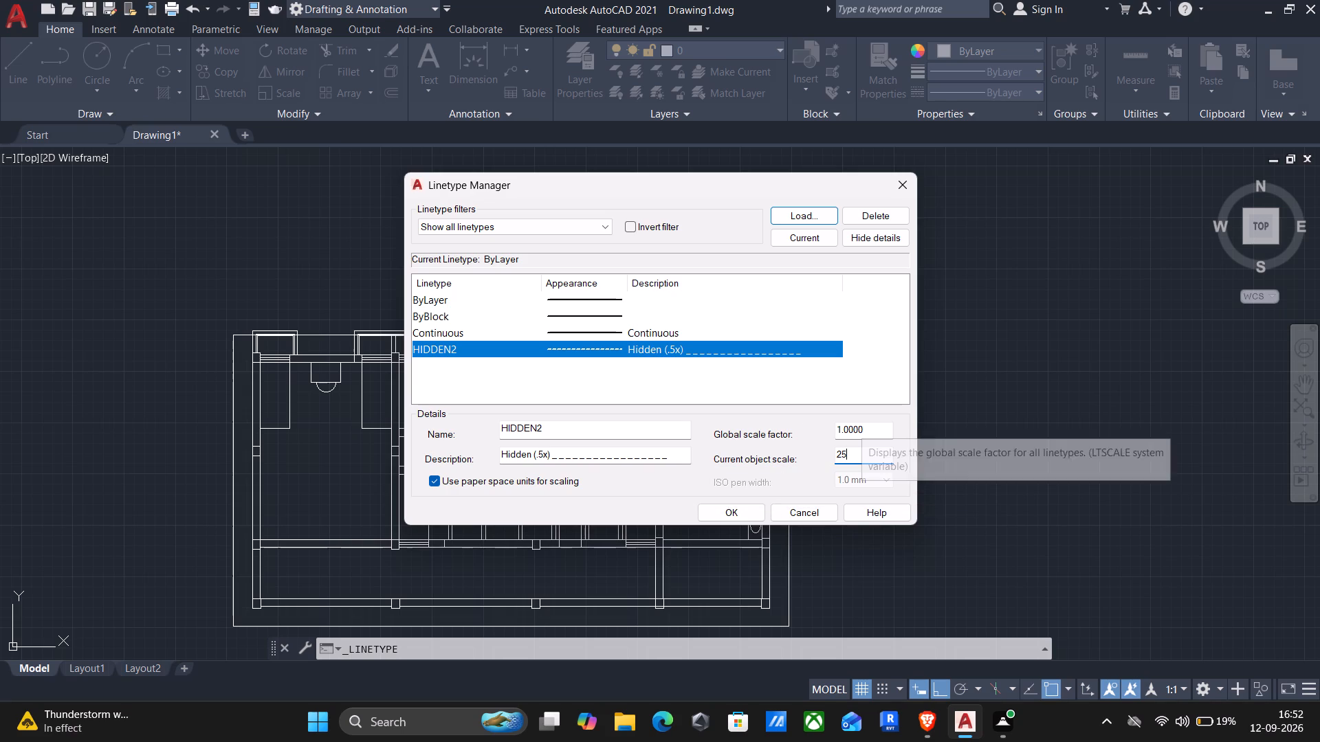
left_click_drag(868, 429, 640, 436)
type("25")
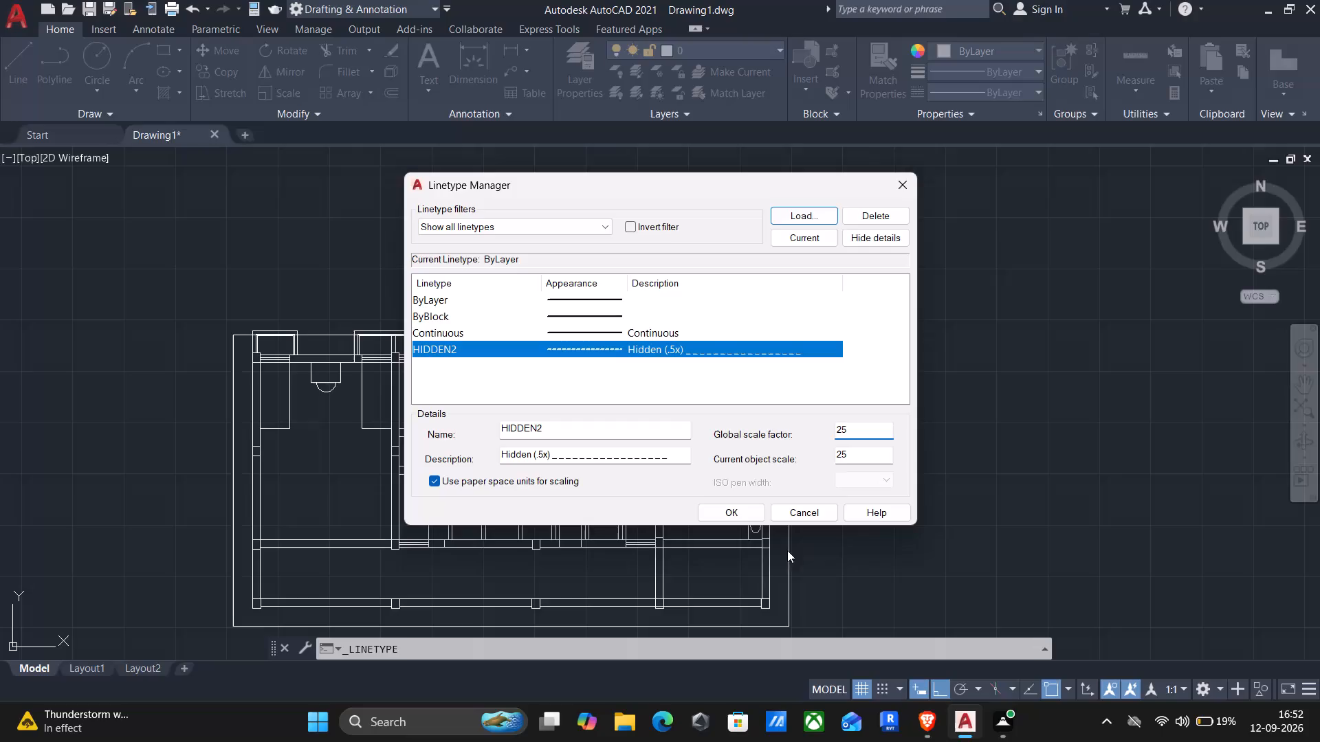
left_click(733, 514)
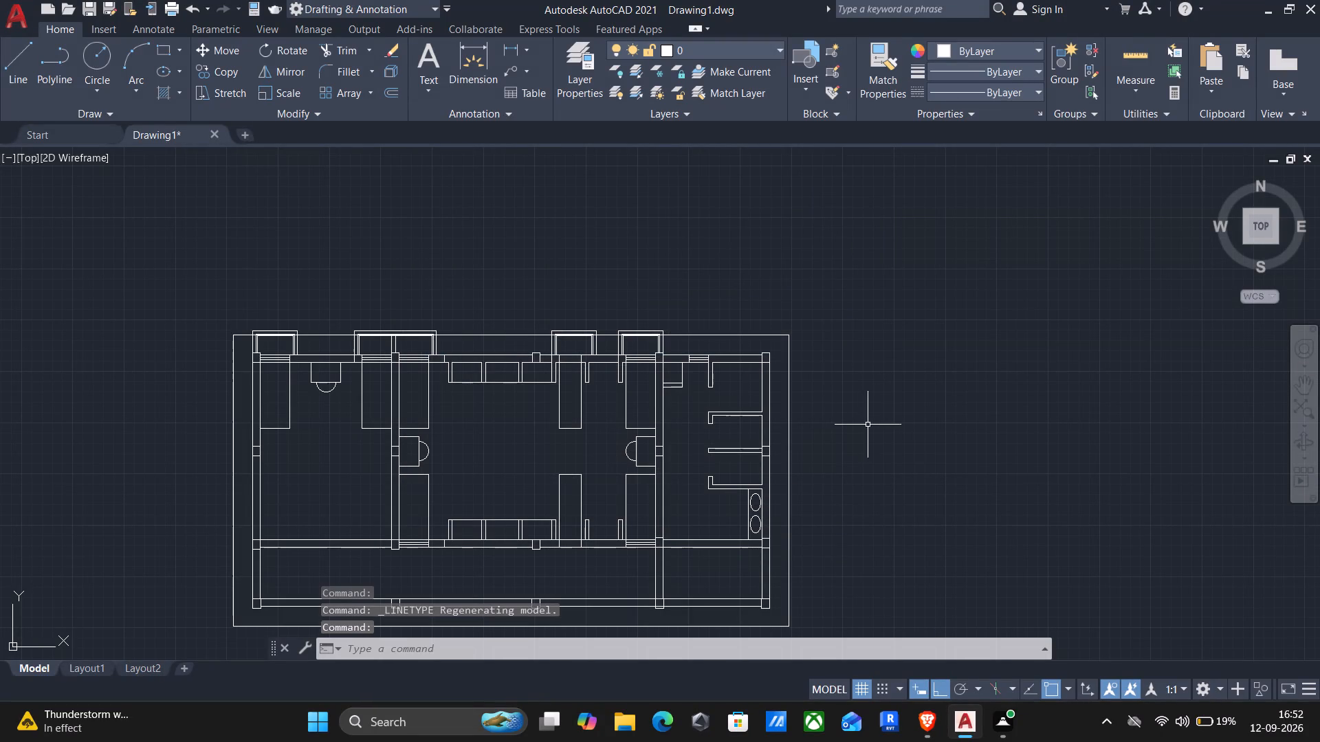
Draw a vertical ByLayer sample line in the empty space east of the plan.
key("l")
key("Return")
left_click(914, 370)
left_click(955, 504)
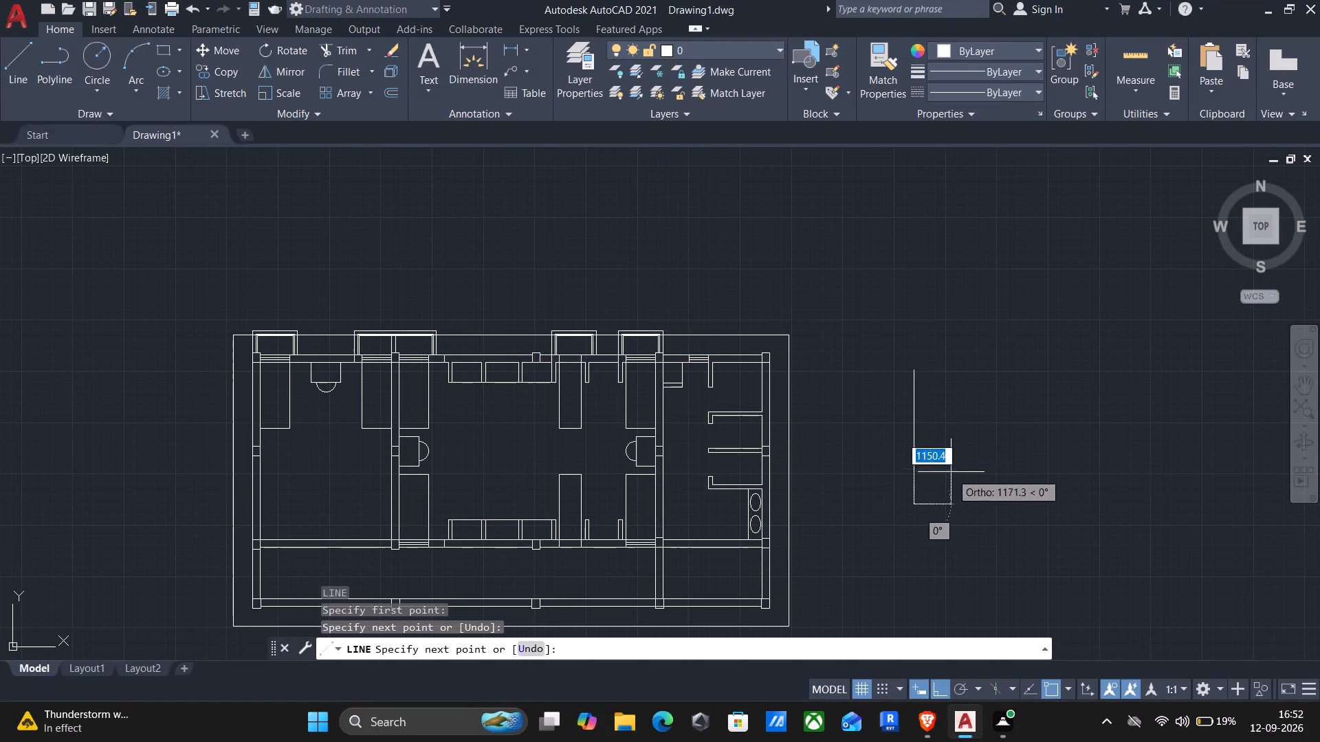
key("Return")
Make HIDDEN2 the current linetype and draw a vertical sample line farther east of the first one.
left_click(980, 98)
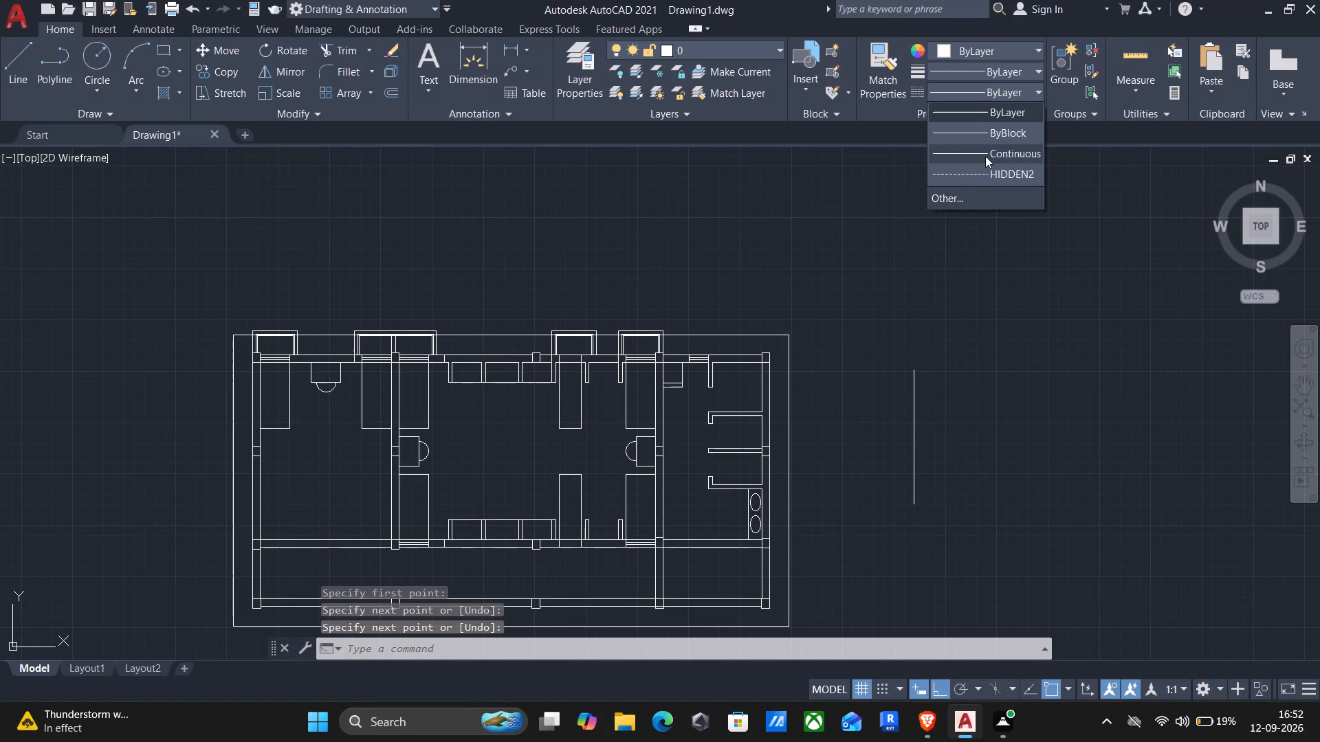
left_click(979, 177)
key("l")
key("Return")
left_click_drag(1047, 302, 1045, 306)
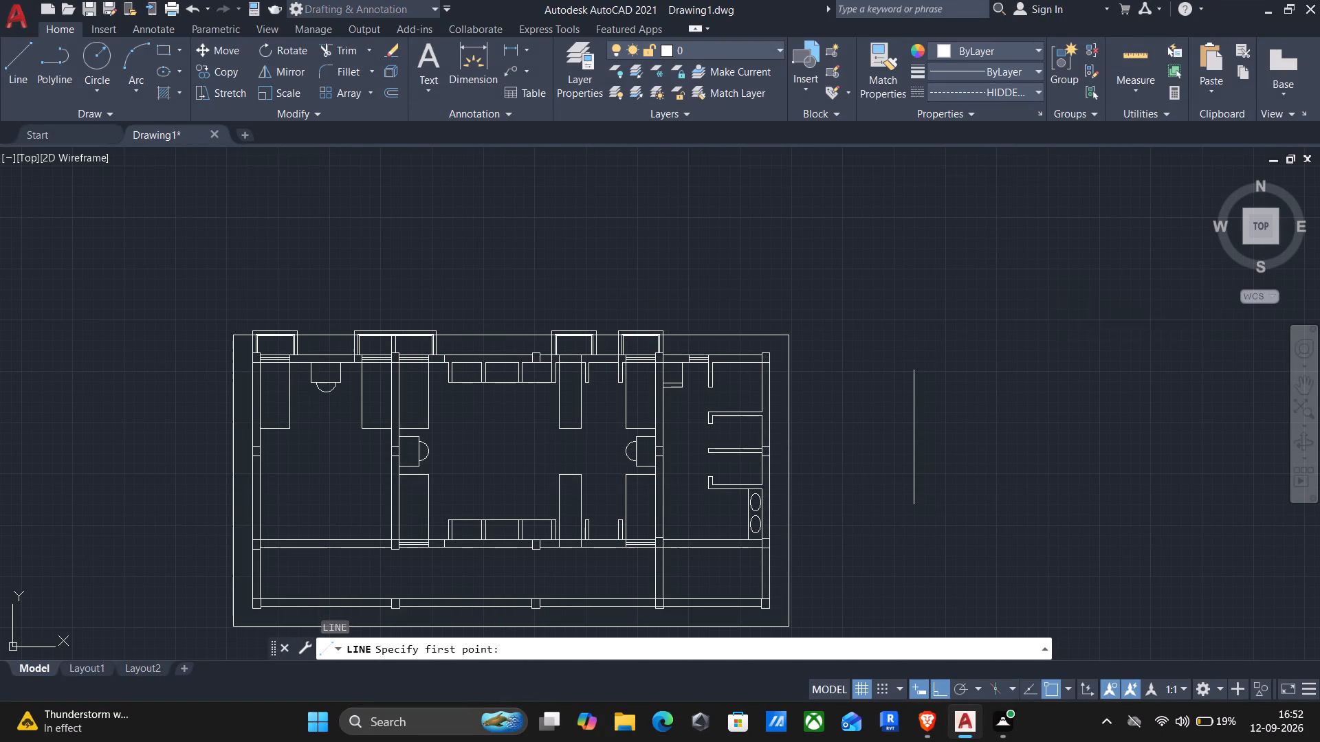
left_click_drag(1045, 306, 1042, 320)
left_click(1035, 473)
key("Return")
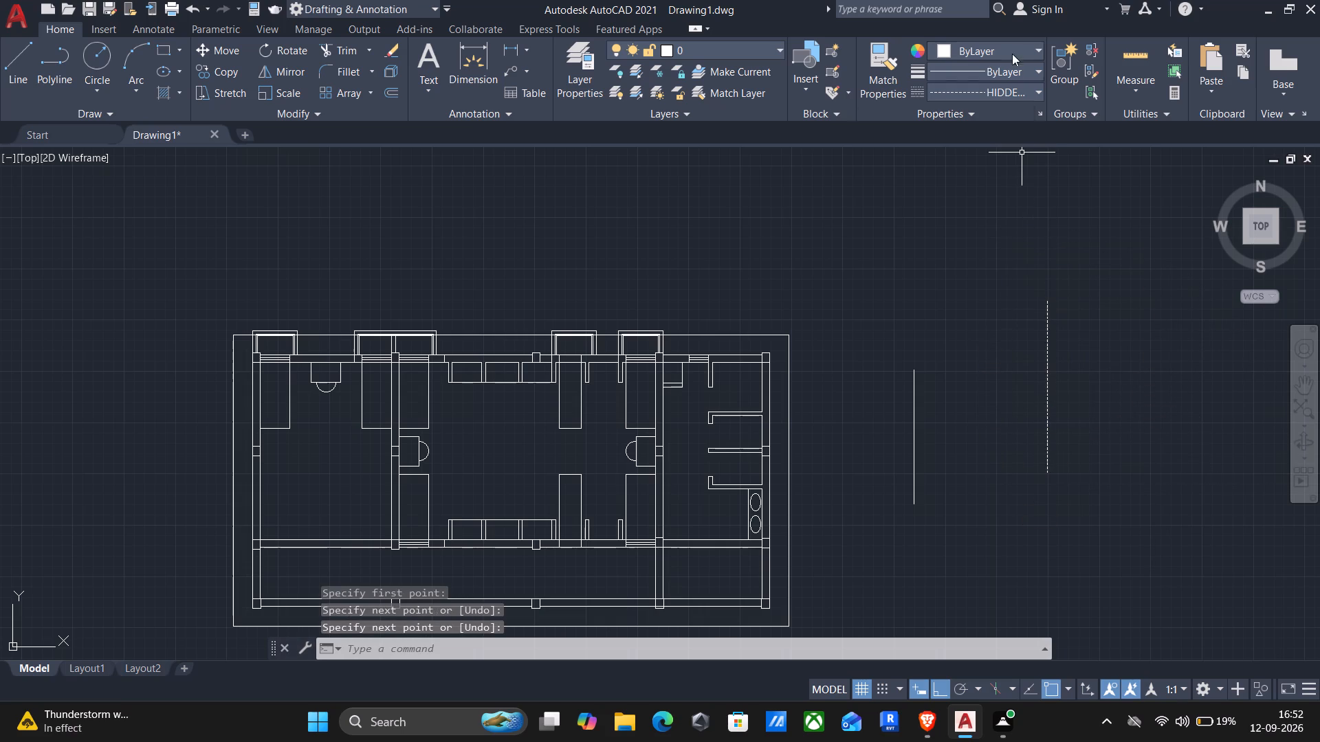
Set both the global scale factor and the current object scale for linetypes to 50.
left_click(1013, 88)
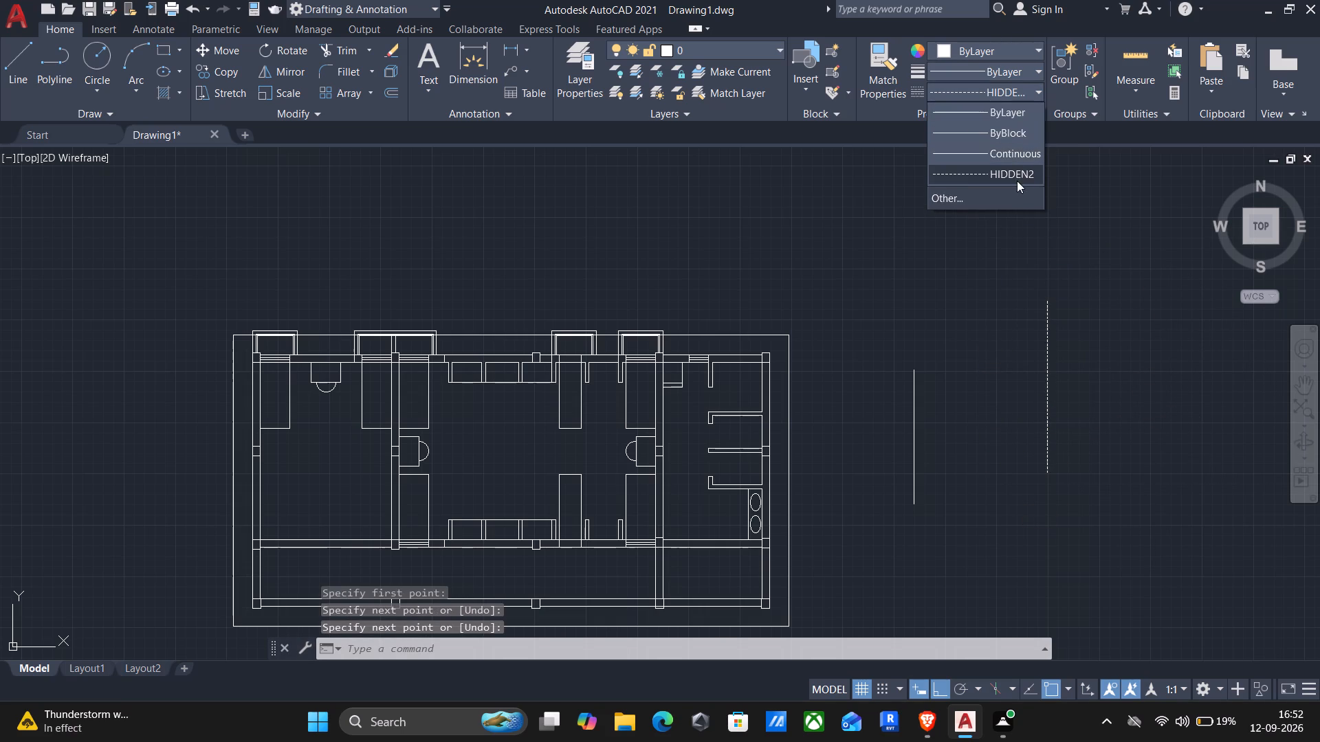
left_click(1010, 195)
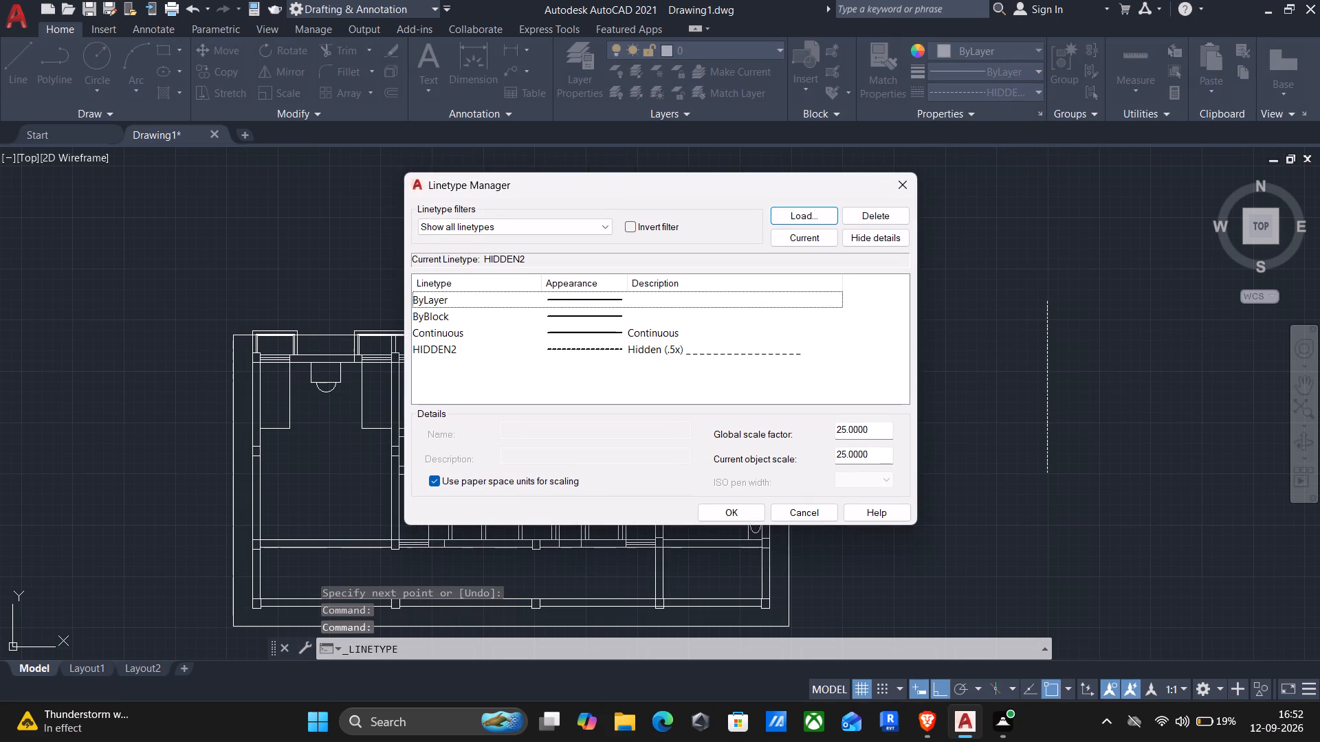
left_click_drag(877, 434, 780, 423)
type("50")
left_click_drag(874, 454, 749, 451)
type("50")
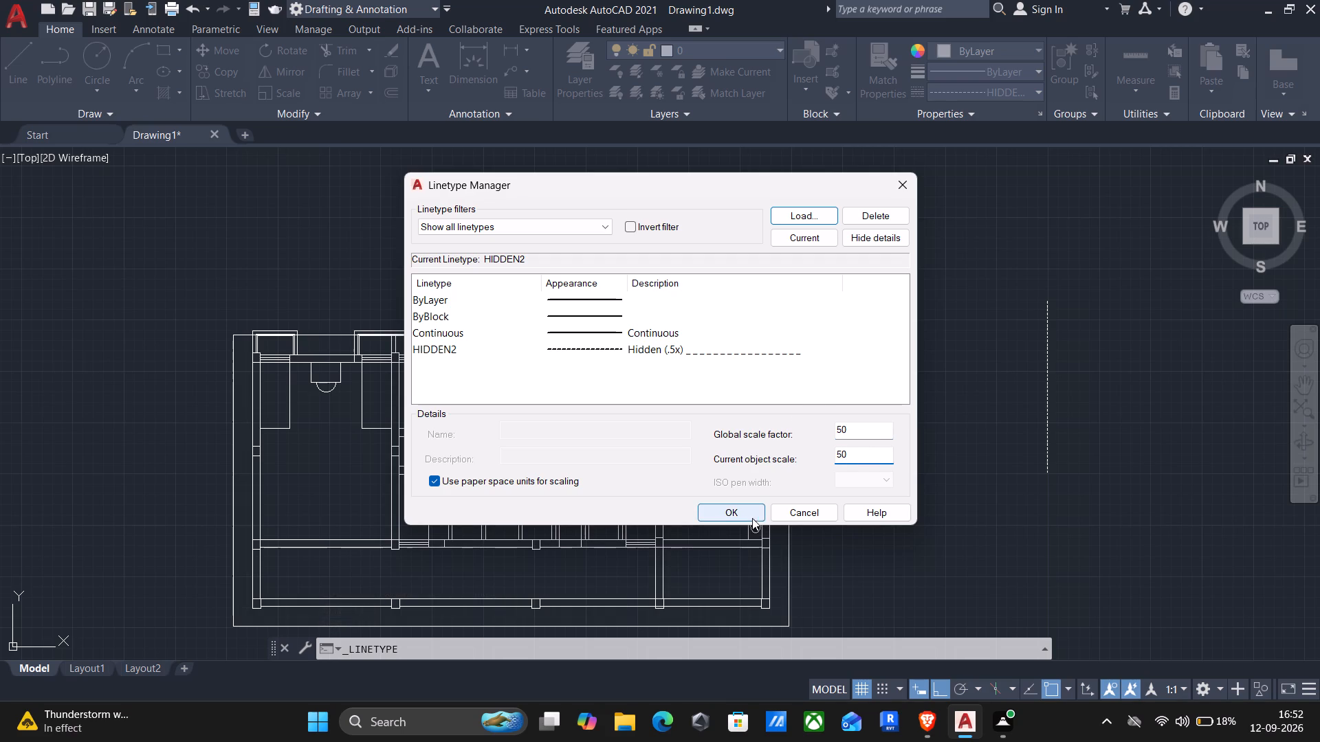
left_click(734, 519)
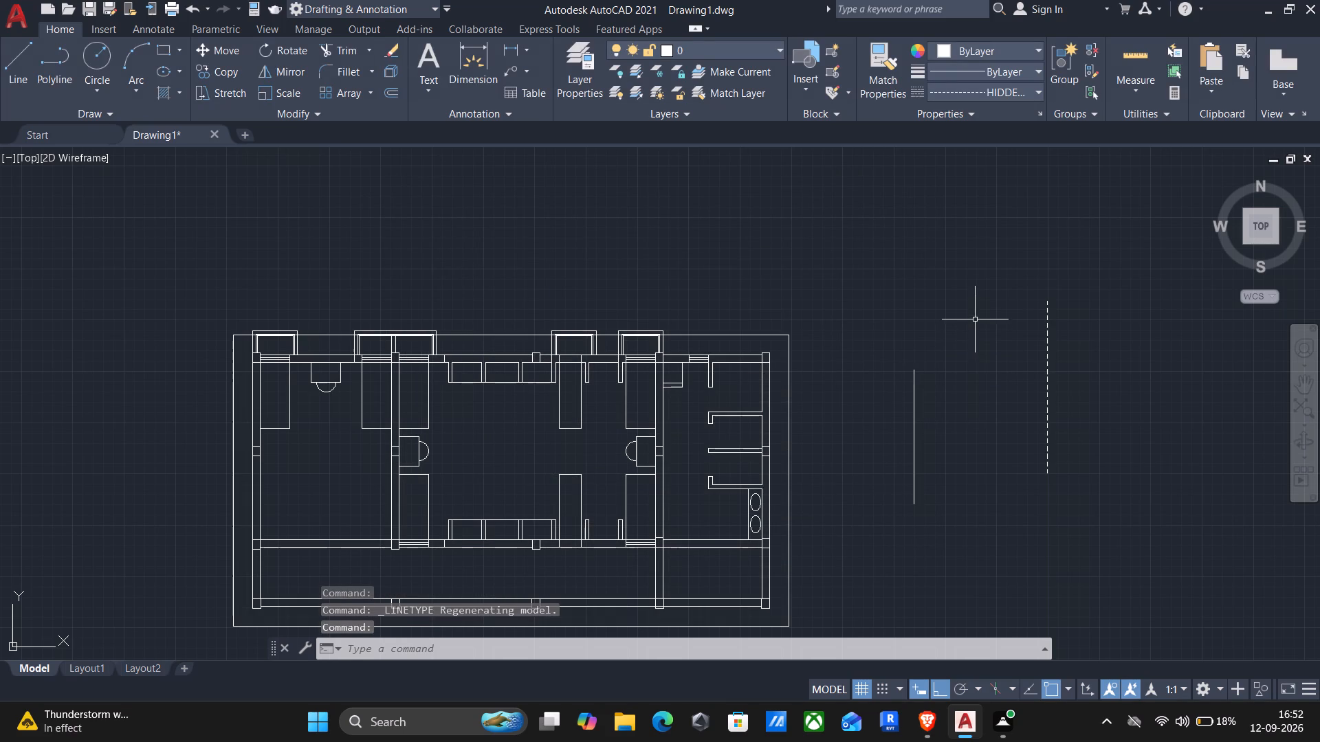
Match the dashed sample line's properties onto the inner east and inner south lines of the strip along the plan's south side.
type("matcj")
key("BackSpace")
key("h")
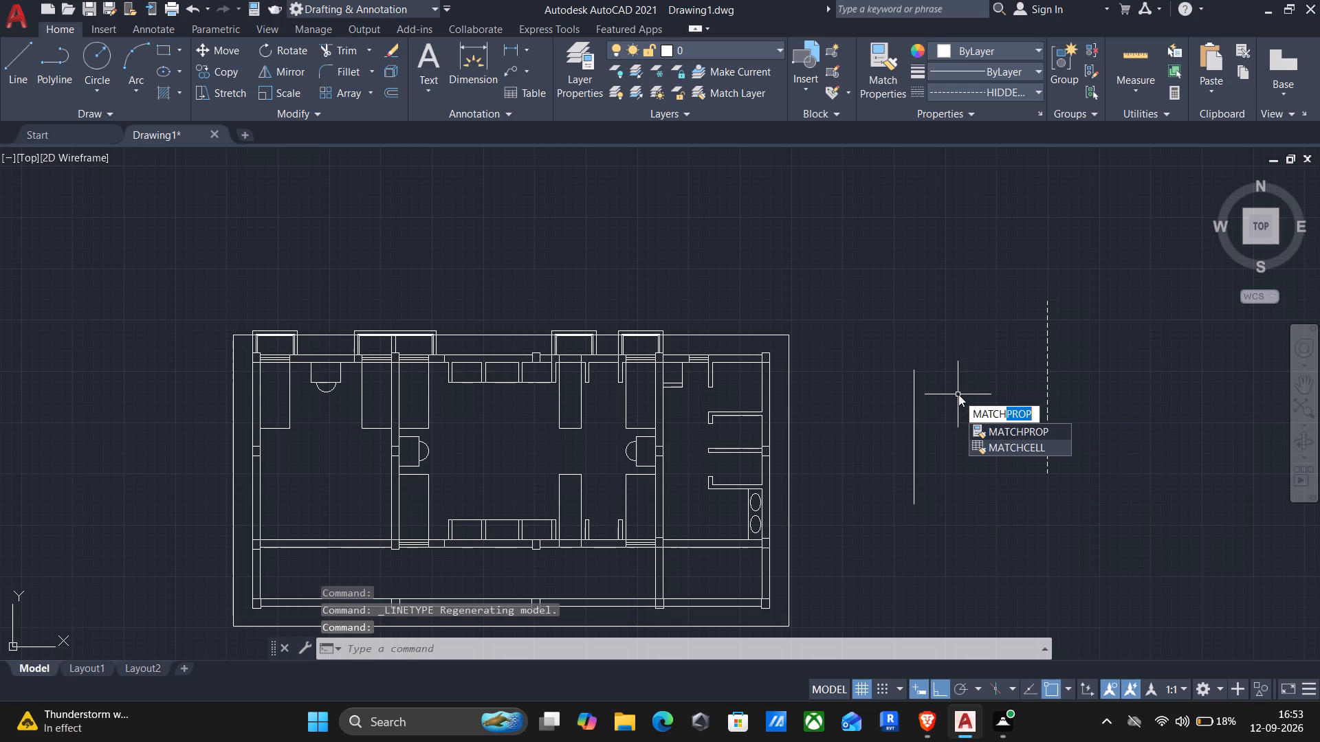
key("Return")
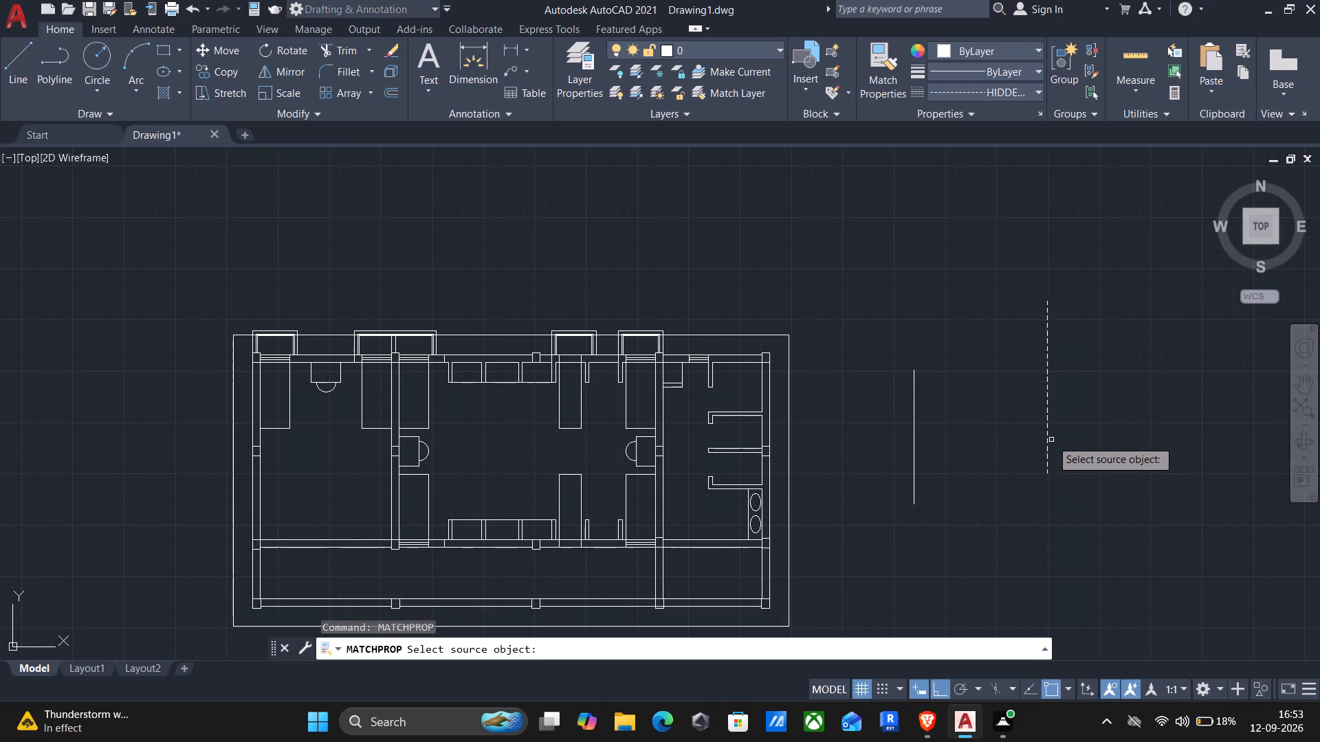
left_click(1046, 438)
middle_click_drag(1043, 522, 1121, 285)
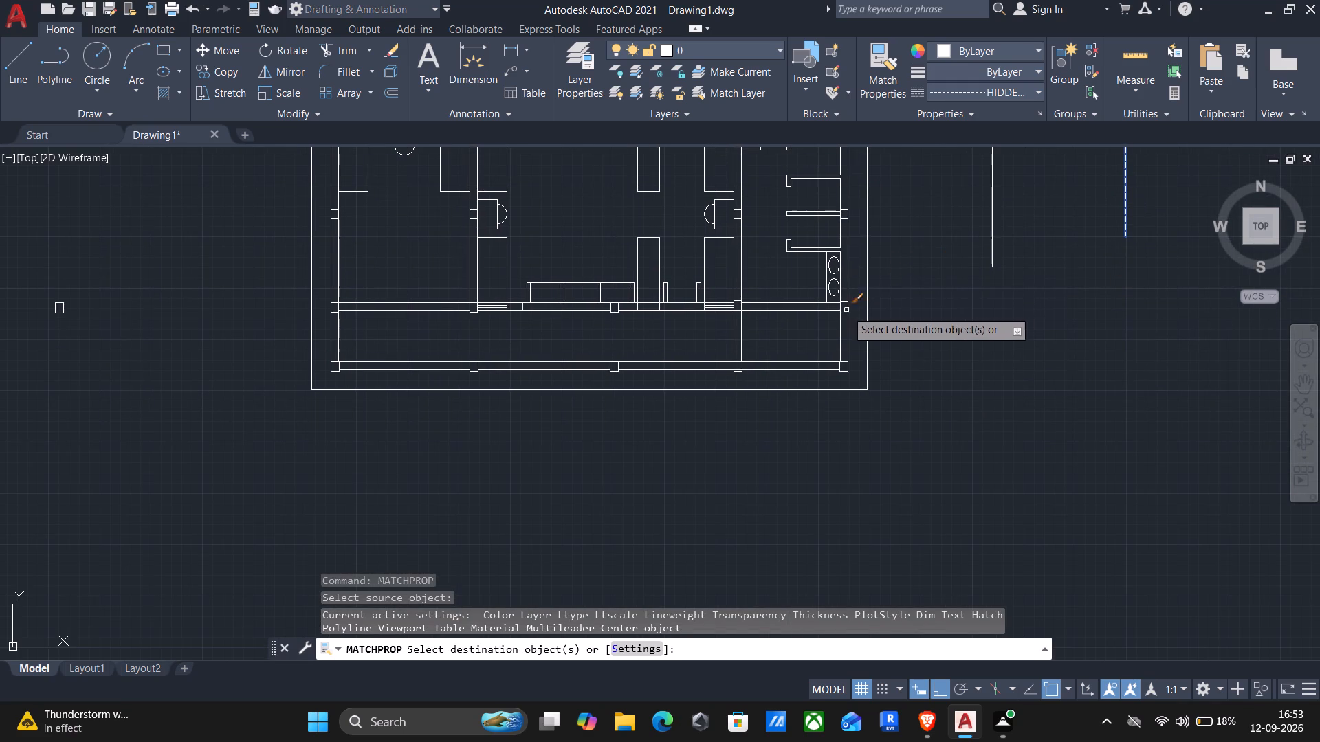
scroll(844, 313, "up", 2)
left_click(826, 357)
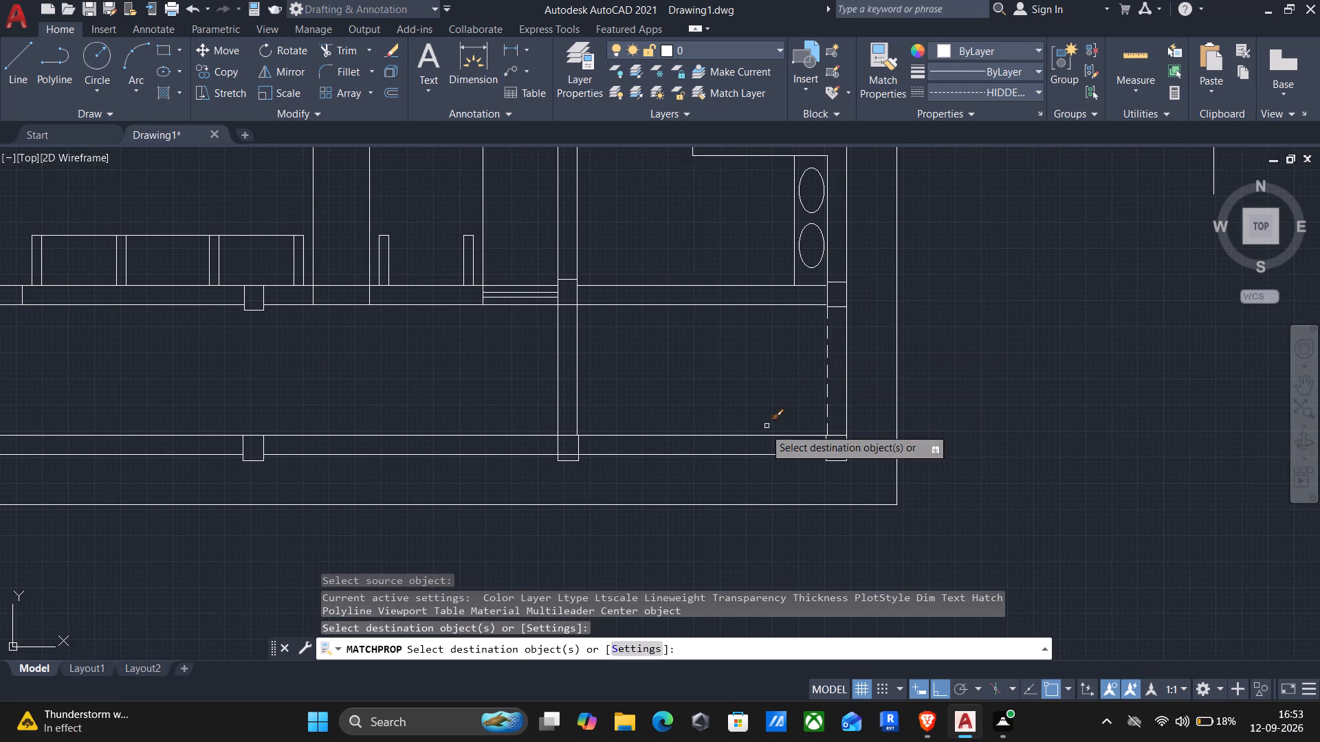
left_click_drag(748, 439, 723, 416)
Apply the same dashed properties to the south, west, east and north lines of the outer boundary around the plan.
middle_click_drag(409, 529, 897, 465)
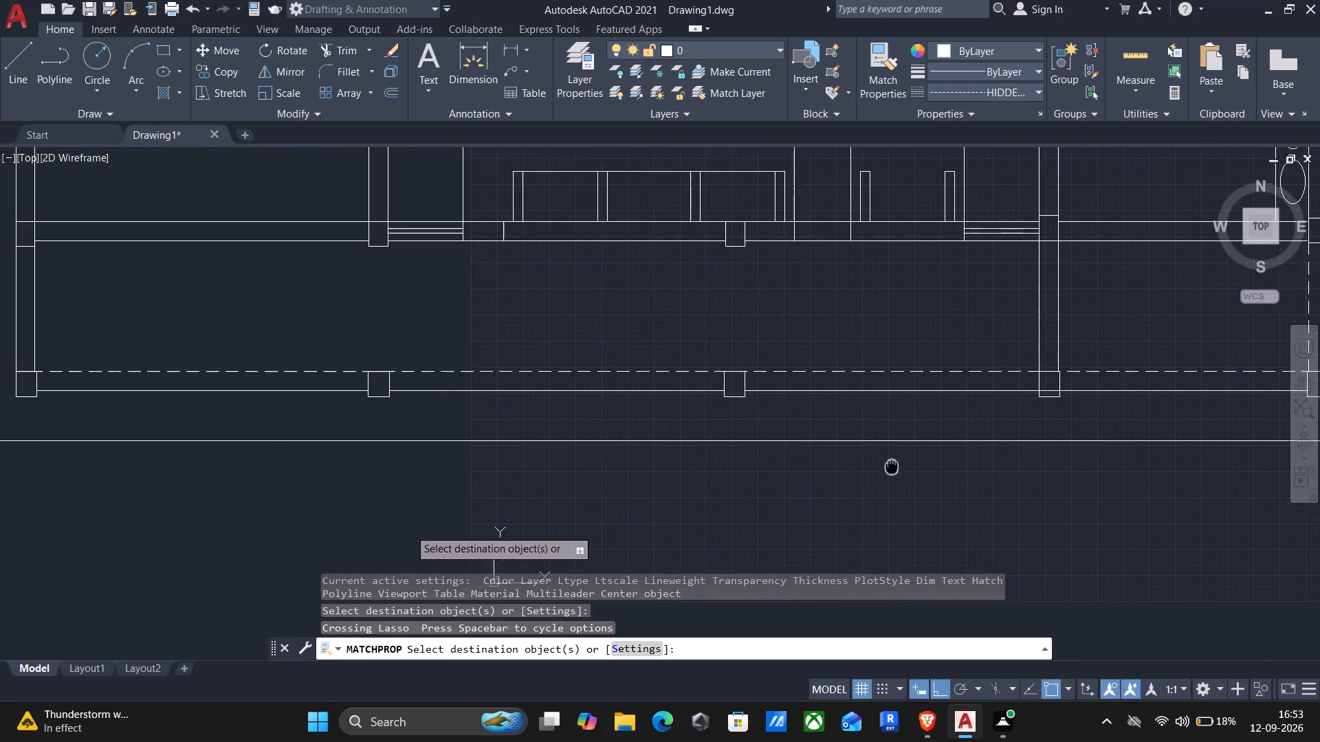
middle_click_drag(897, 465, 903, 464)
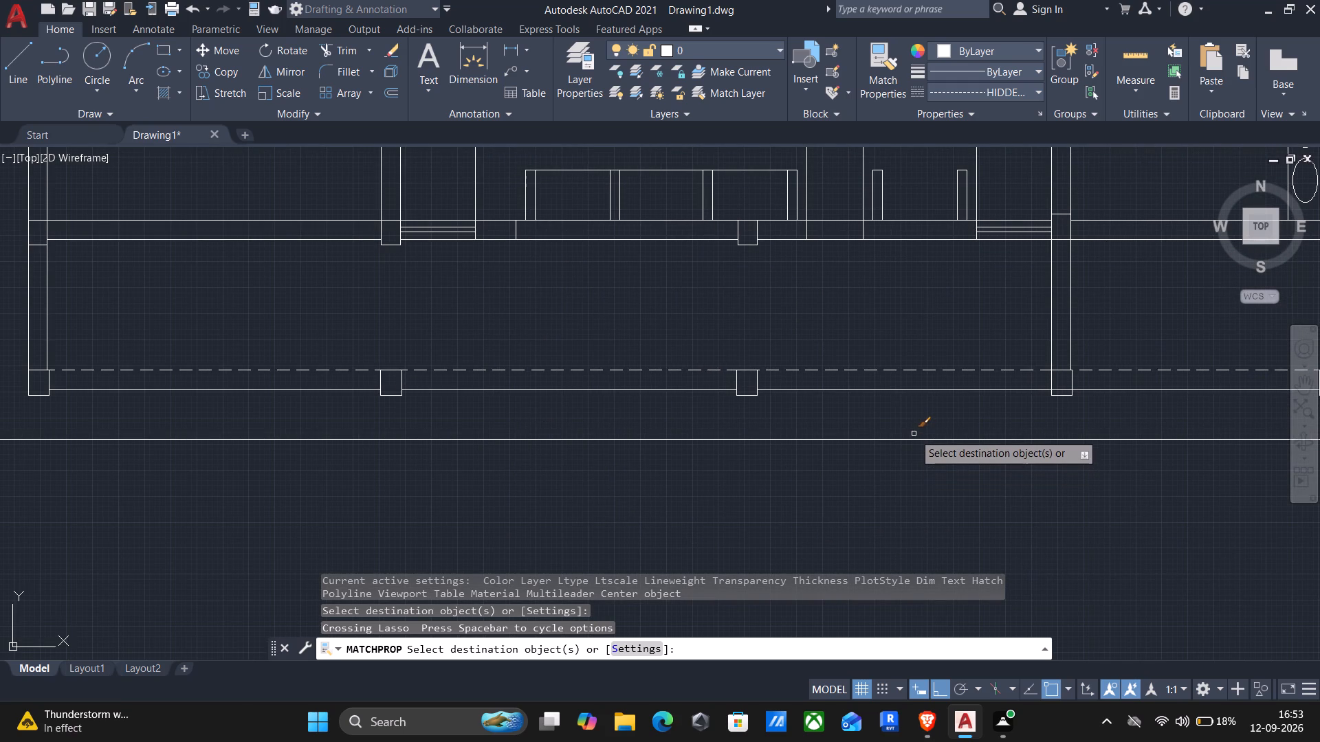
left_click_drag(912, 456, 879, 431)
scroll(878, 430, "down", 2)
middle_click_drag(893, 486, 837, 524)
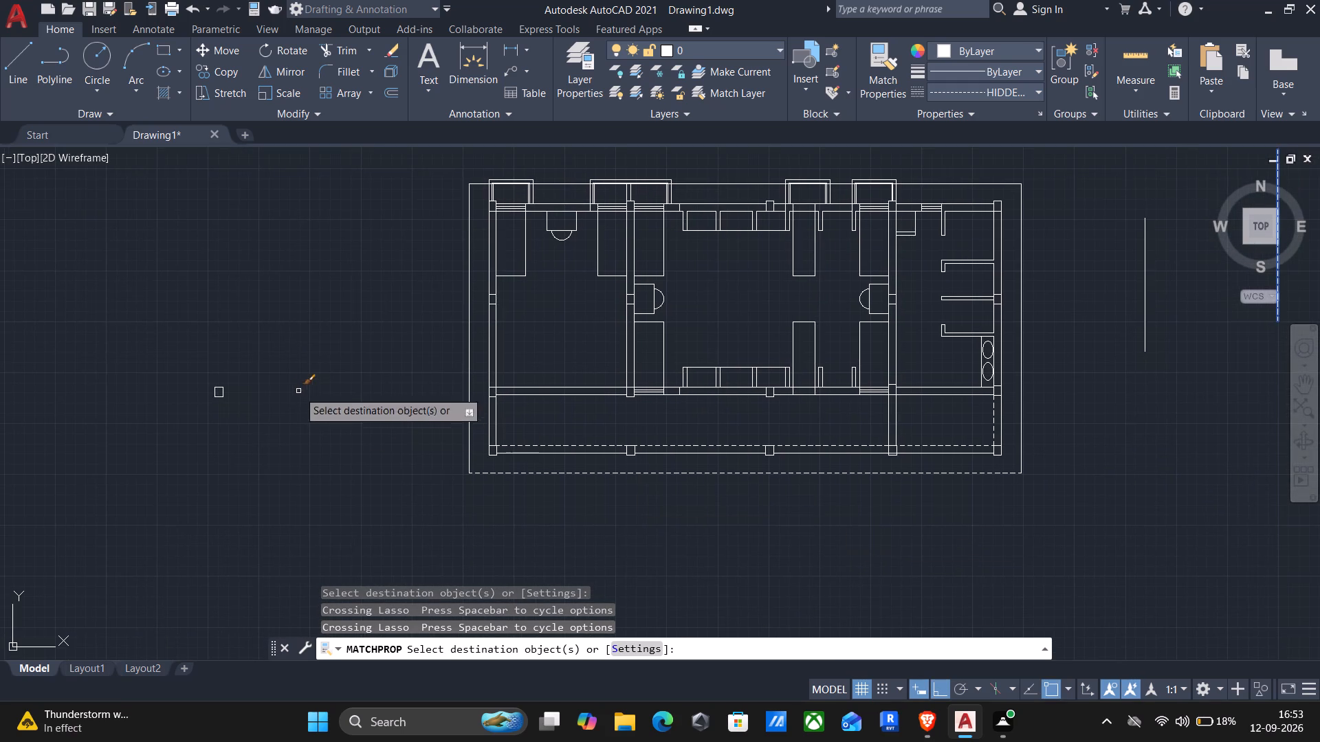
scroll(410, 348, "up", 1)
left_click_drag(517, 344, 445, 315)
scroll(443, 311, "down", 2)
scroll(797, 255, "up", 2)
left_click_drag(853, 287, 833, 275)
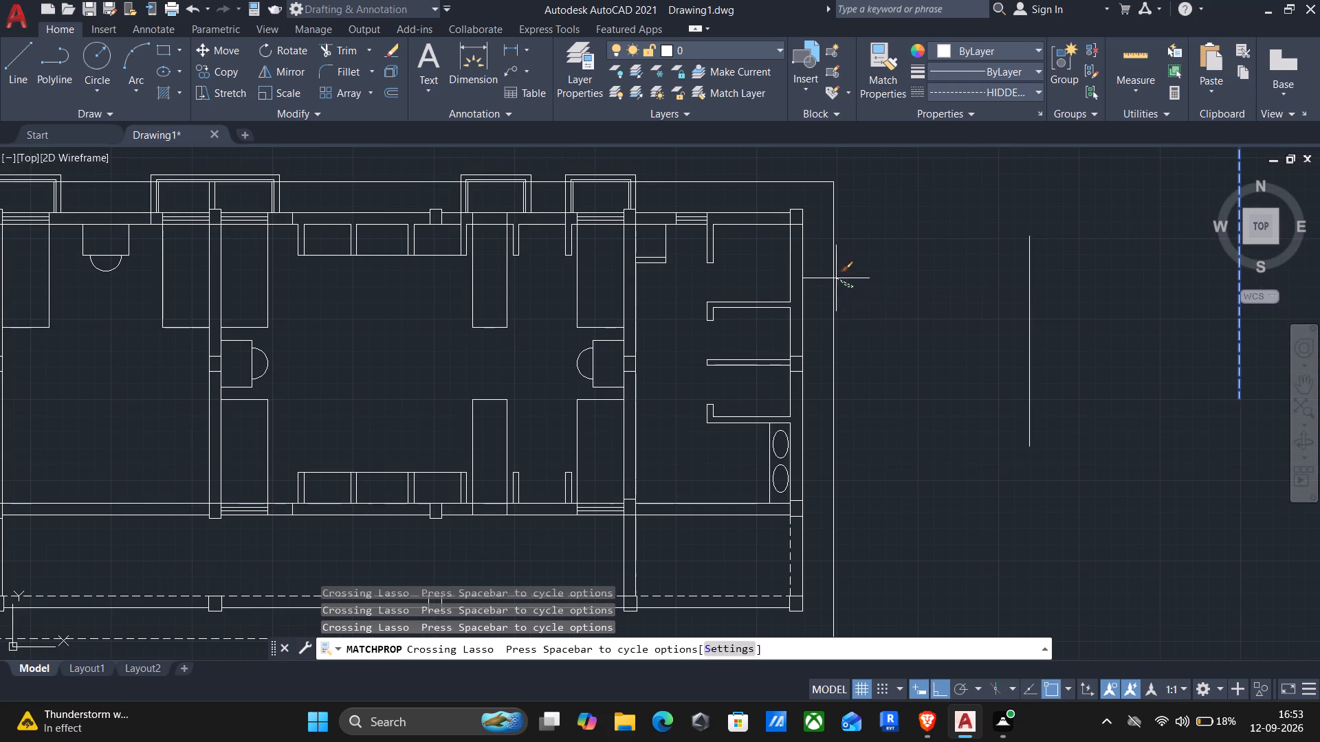
left_click_drag(833, 275, 828, 271)
left_click_drag(812, 194, 790, 150)
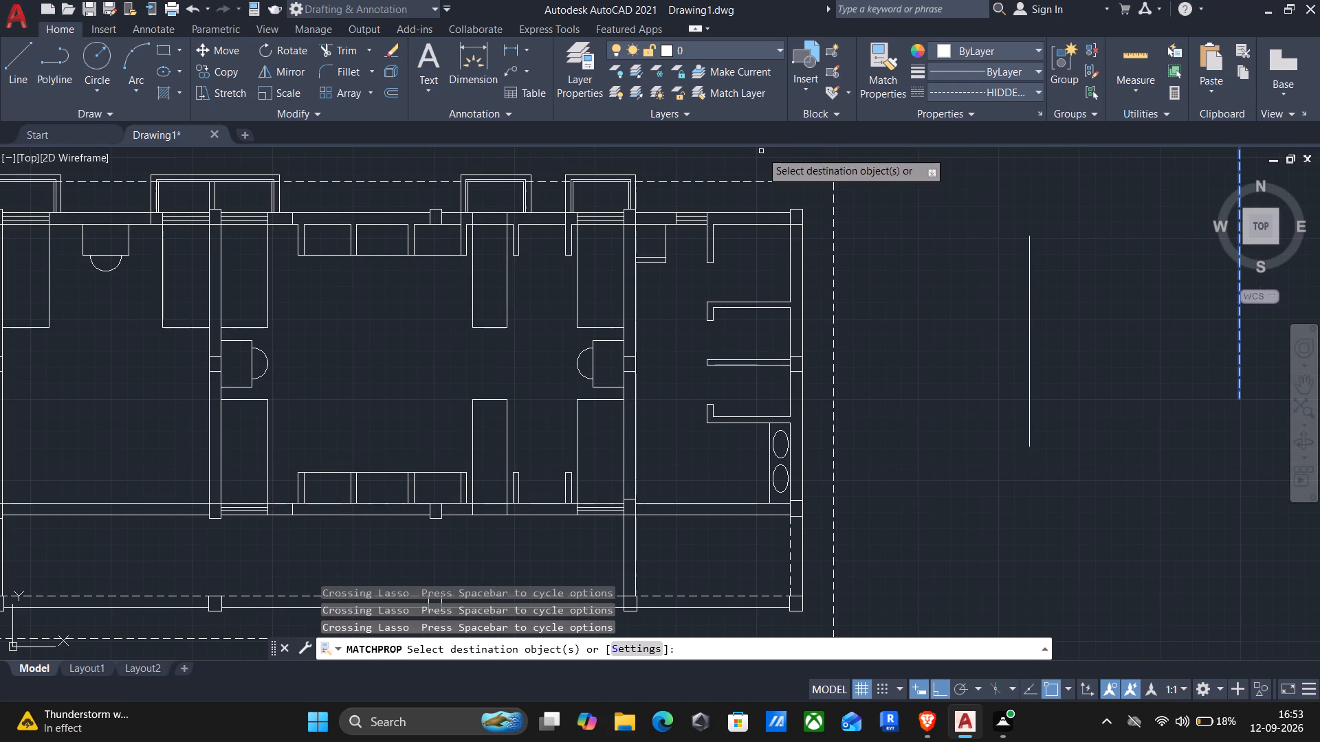
middle_click_drag(753, 168, 970, 263)
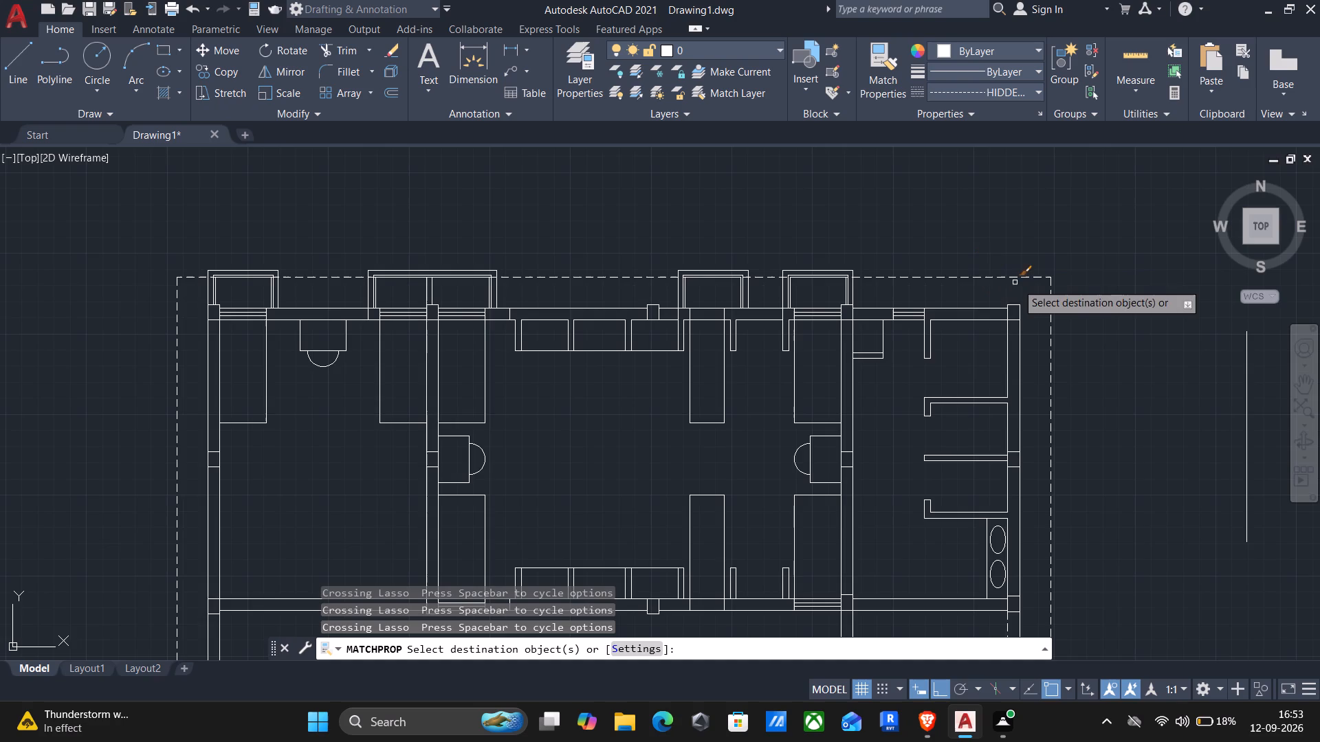
Match the dashed properties onto the outlines of the two eastern window projections along the plan's north wall.
scroll(940, 272, "up", 3)
left_click(630, 341)
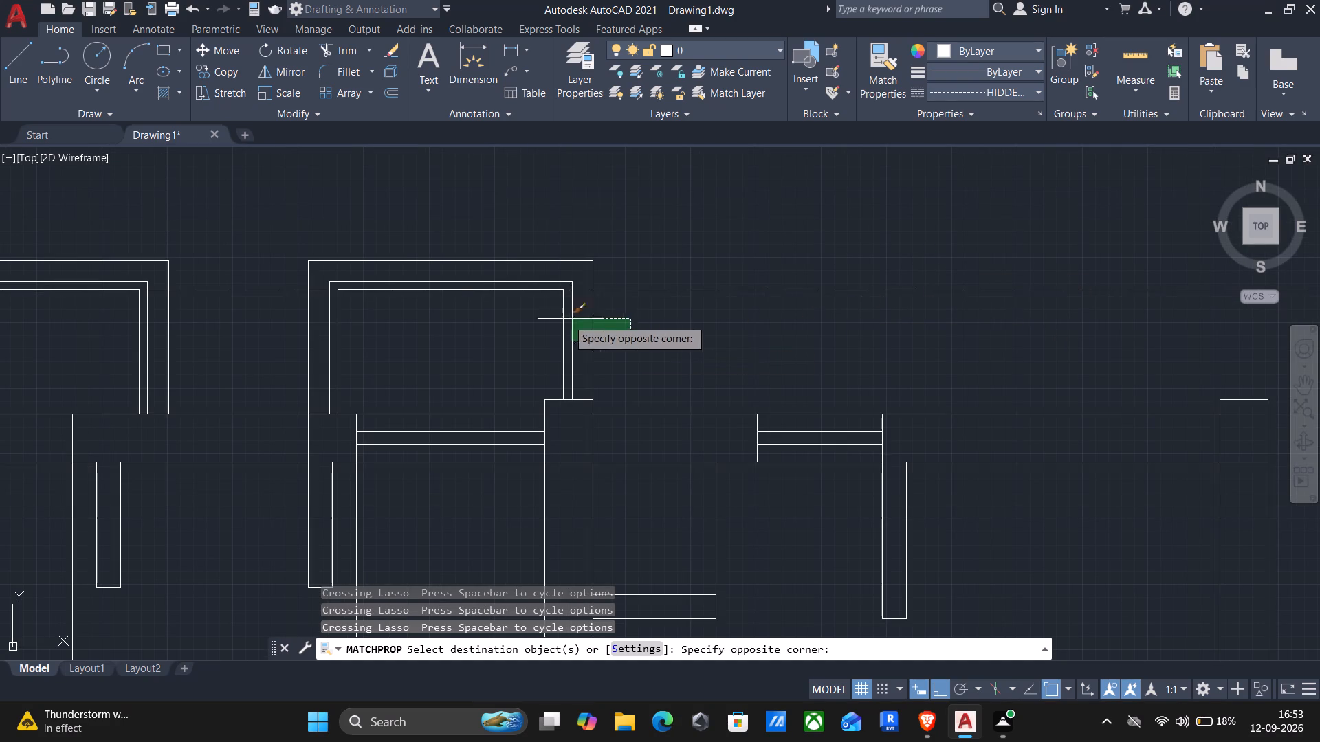
left_click(533, 324)
middle_click_drag(241, 362, 671, 338)
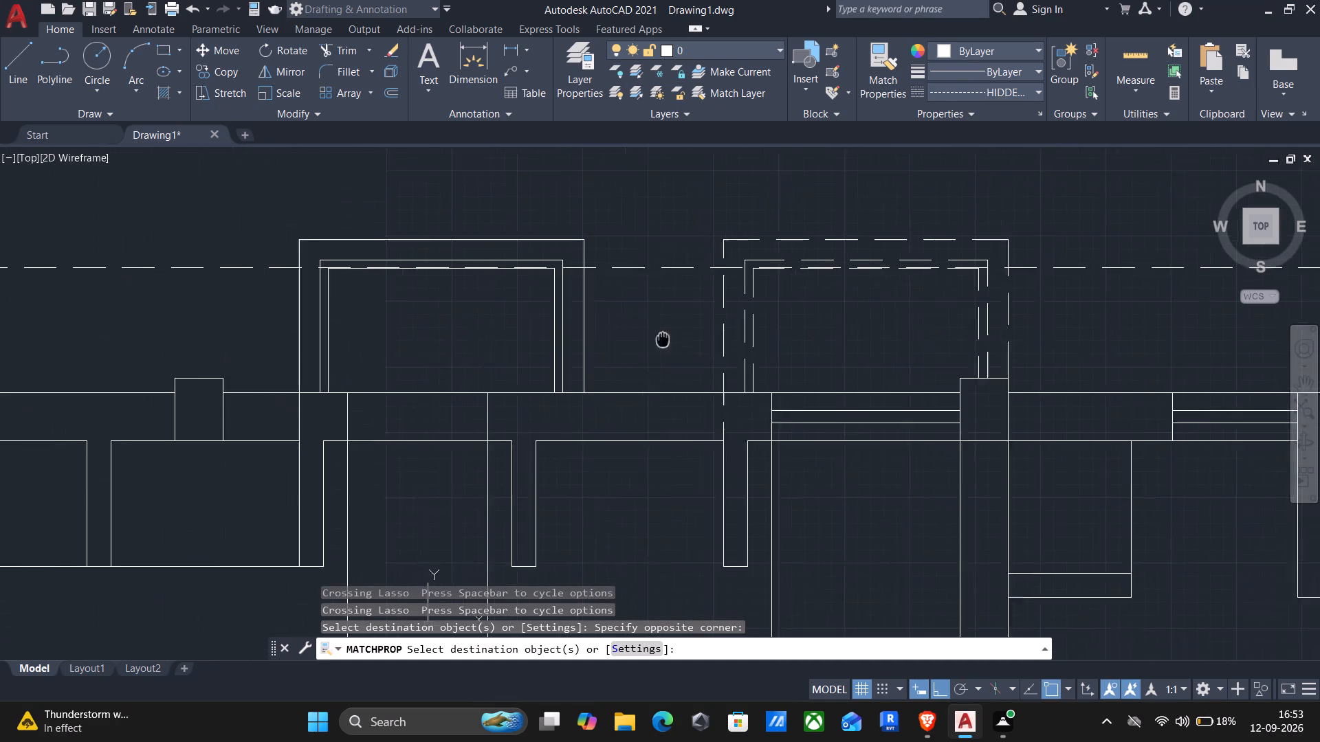
middle_click_drag(671, 338, 694, 333)
left_click(698, 285)
left_click(560, 300)
Apply the same dashed properties to the outlines of the wide double window projection on the north wall.
scroll(544, 307, "down", 2)
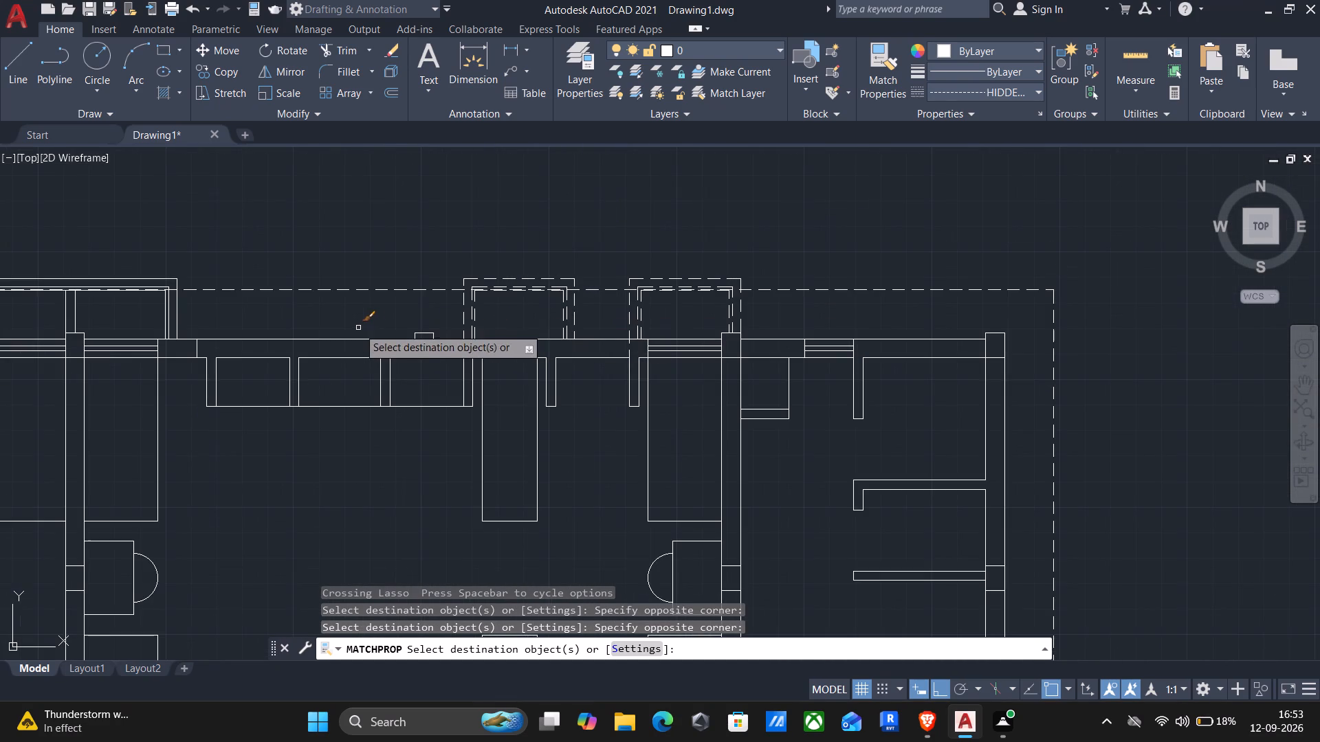
middle_click_drag(348, 330, 819, 346)
scroll(725, 324, "up", 2)
left_click_drag(620, 315, 562, 319)
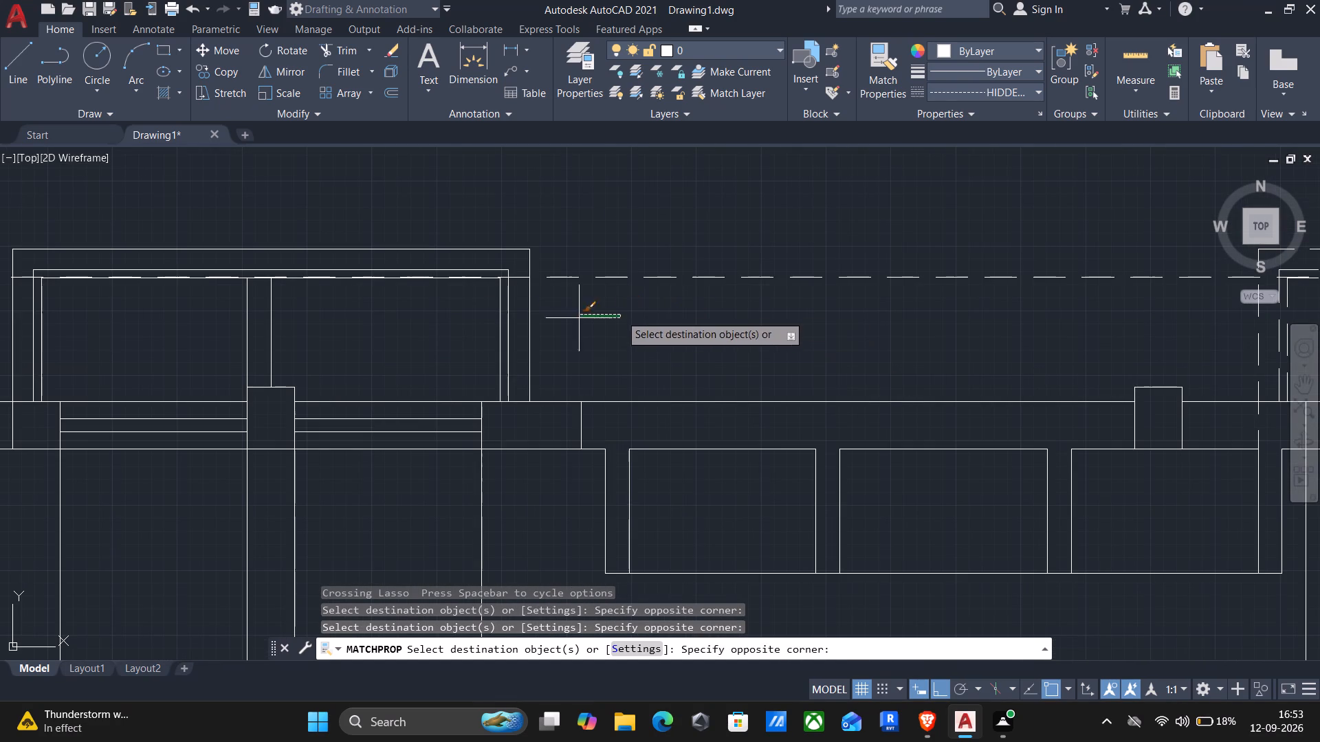
left_click_drag(562, 319, 446, 313)
left_click_drag(426, 310, 383, 221)
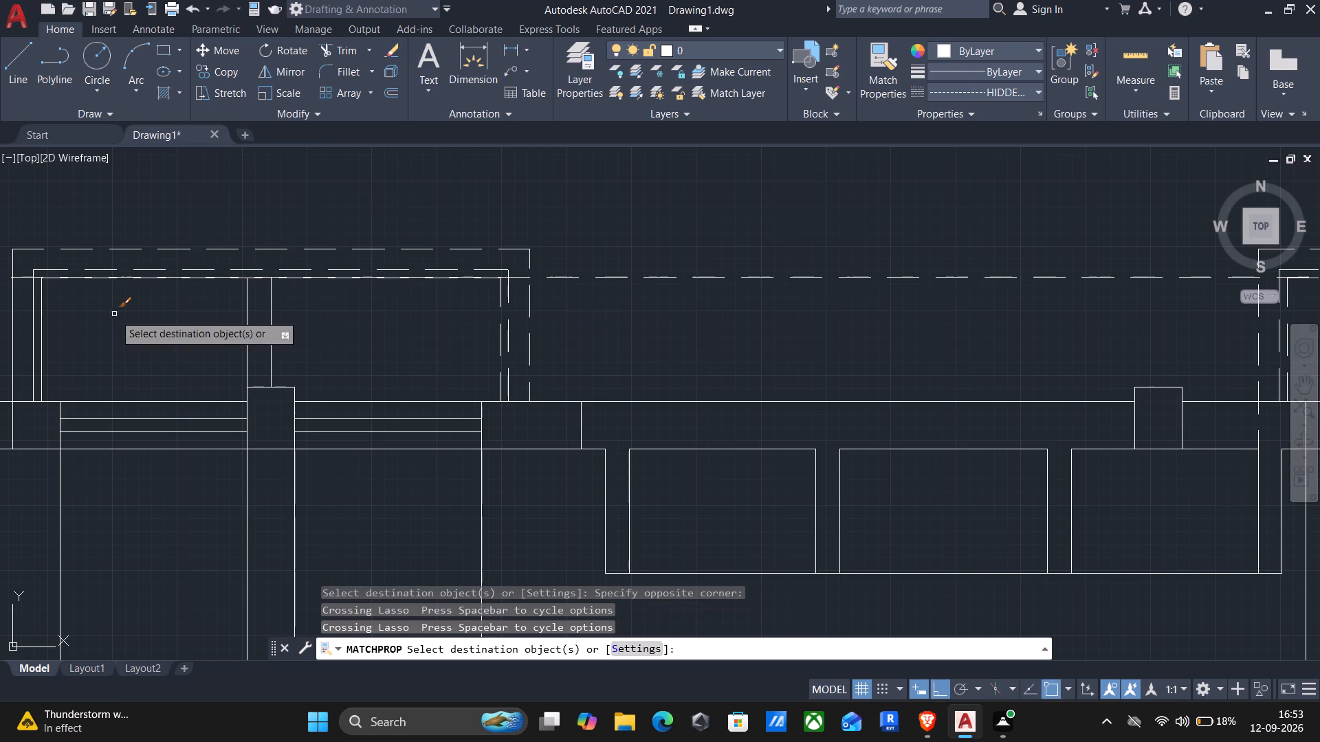
left_click_drag(113, 315, 0, 322)
Apply the same dashed properties to the westernmost window projection on the north wall and finish matching.
scroll(41, 320, "down", 1)
middle_click_drag(126, 346, 620, 355)
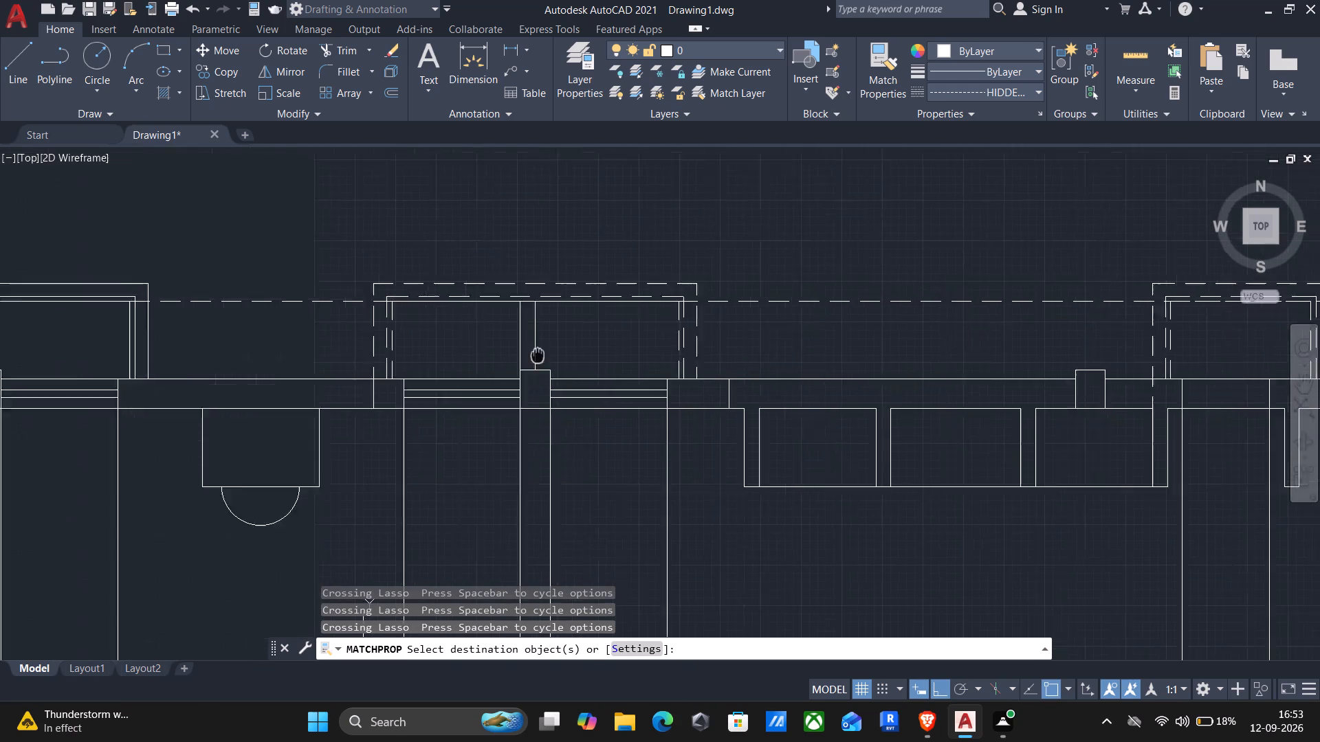
middle_click_drag(620, 355, 794, 348)
scroll(874, 352, "up", 1)
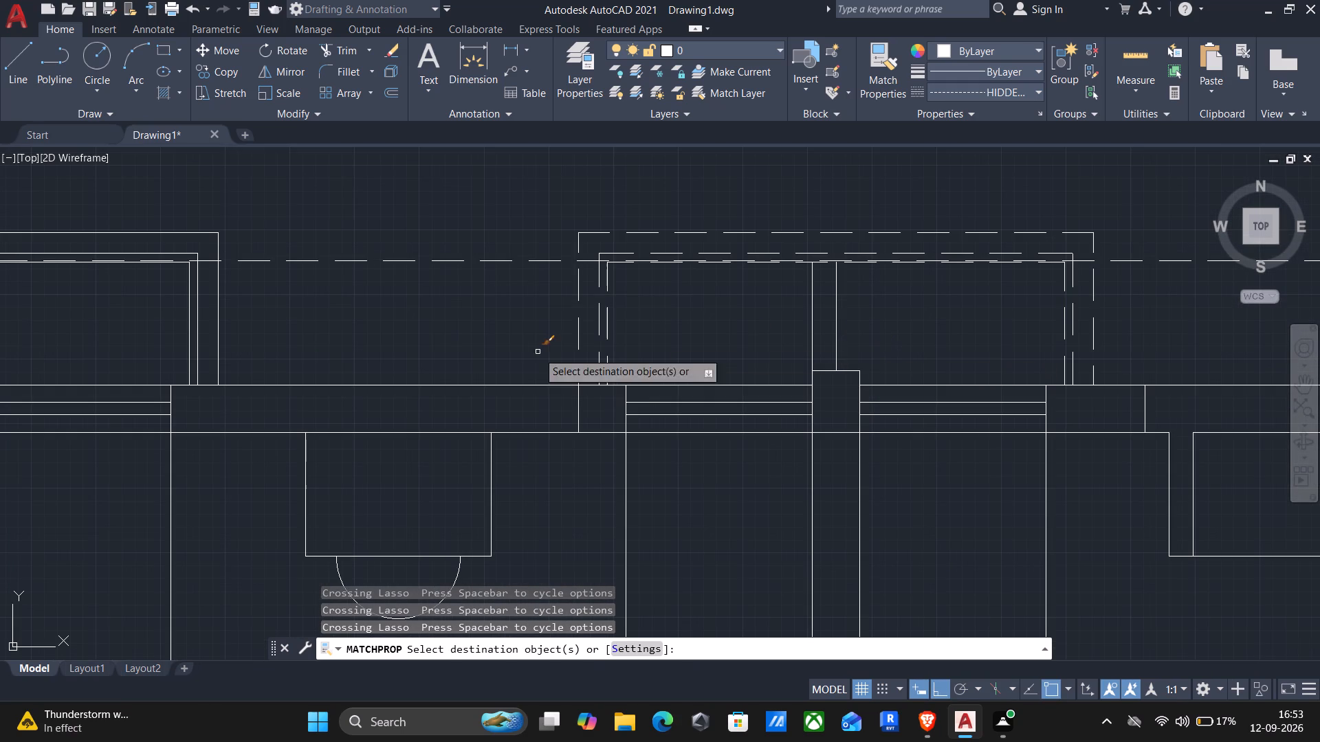
left_click(289, 311)
left_click(136, 303)
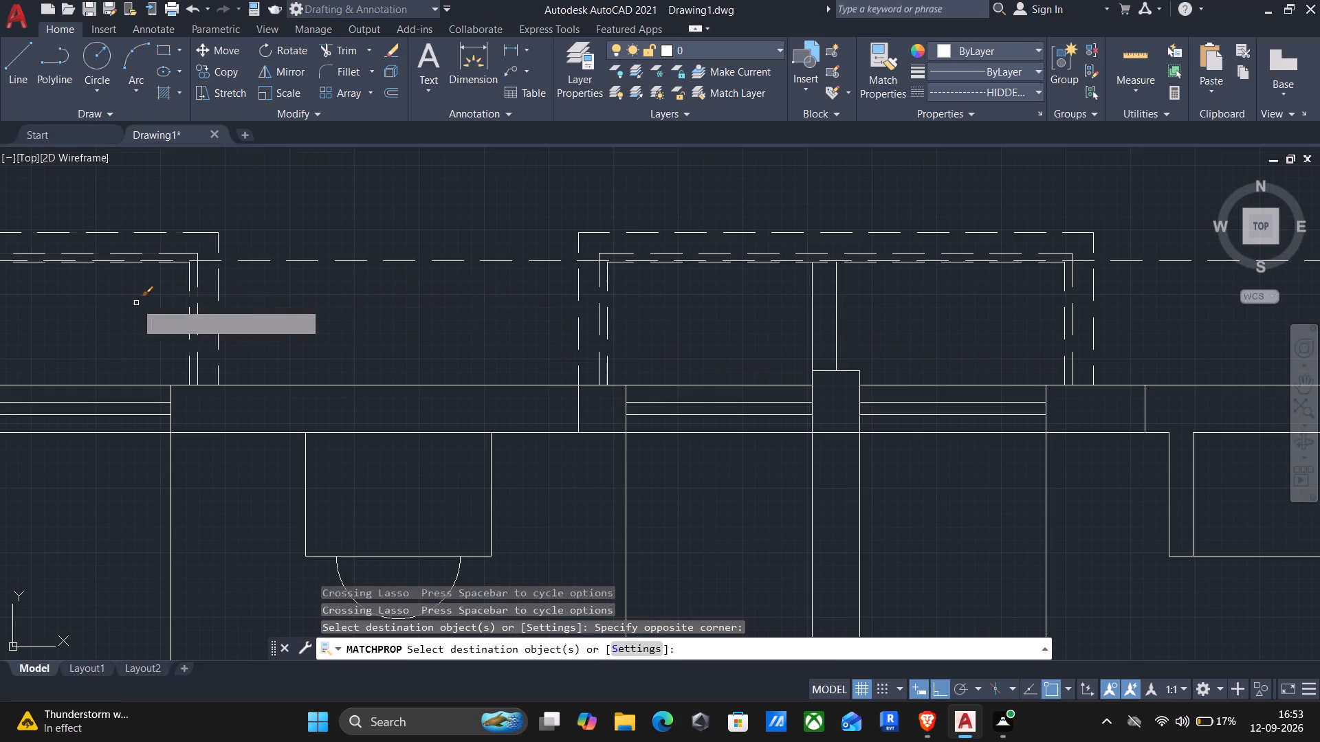
scroll(136, 304, "down", 2)
middle_click_drag(179, 320, 593, 264)
scroll(634, 311, "down", 2)
middle_click_drag(671, 421, 635, 353)
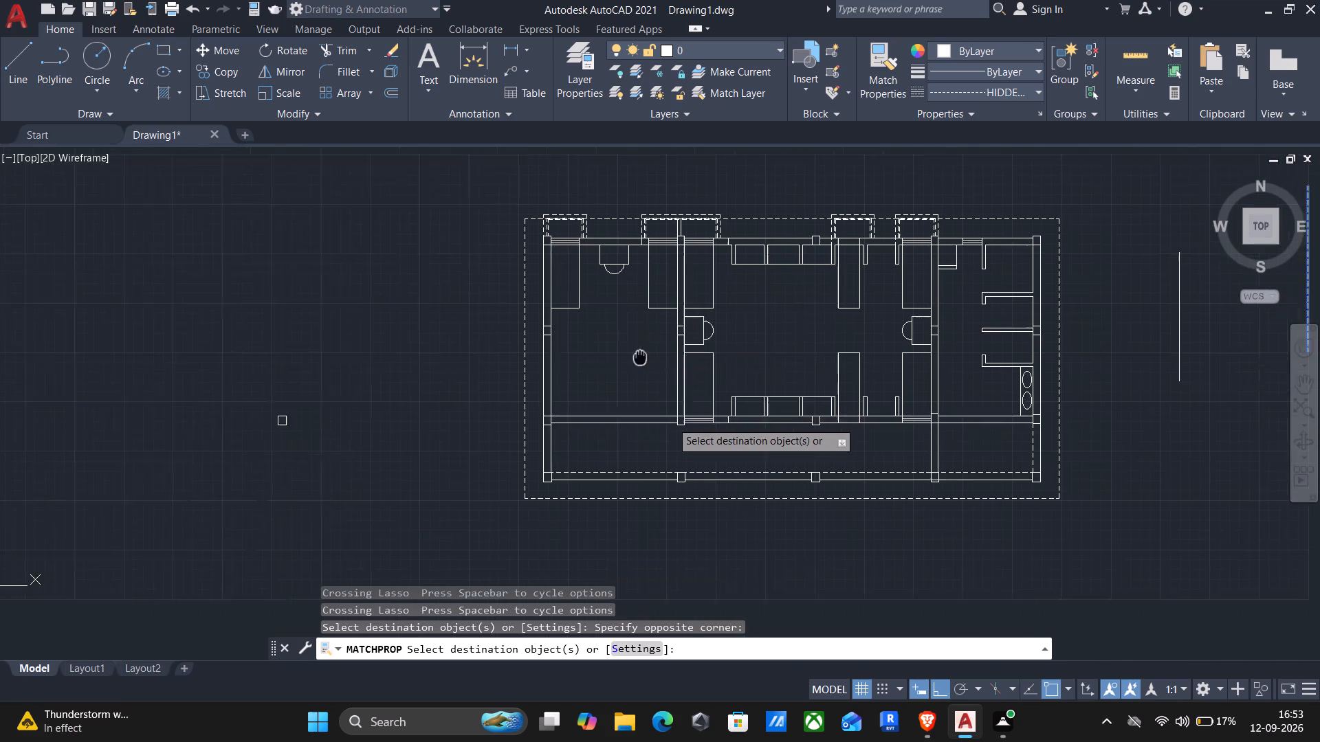
middle_click_drag(635, 353, 589, 329)
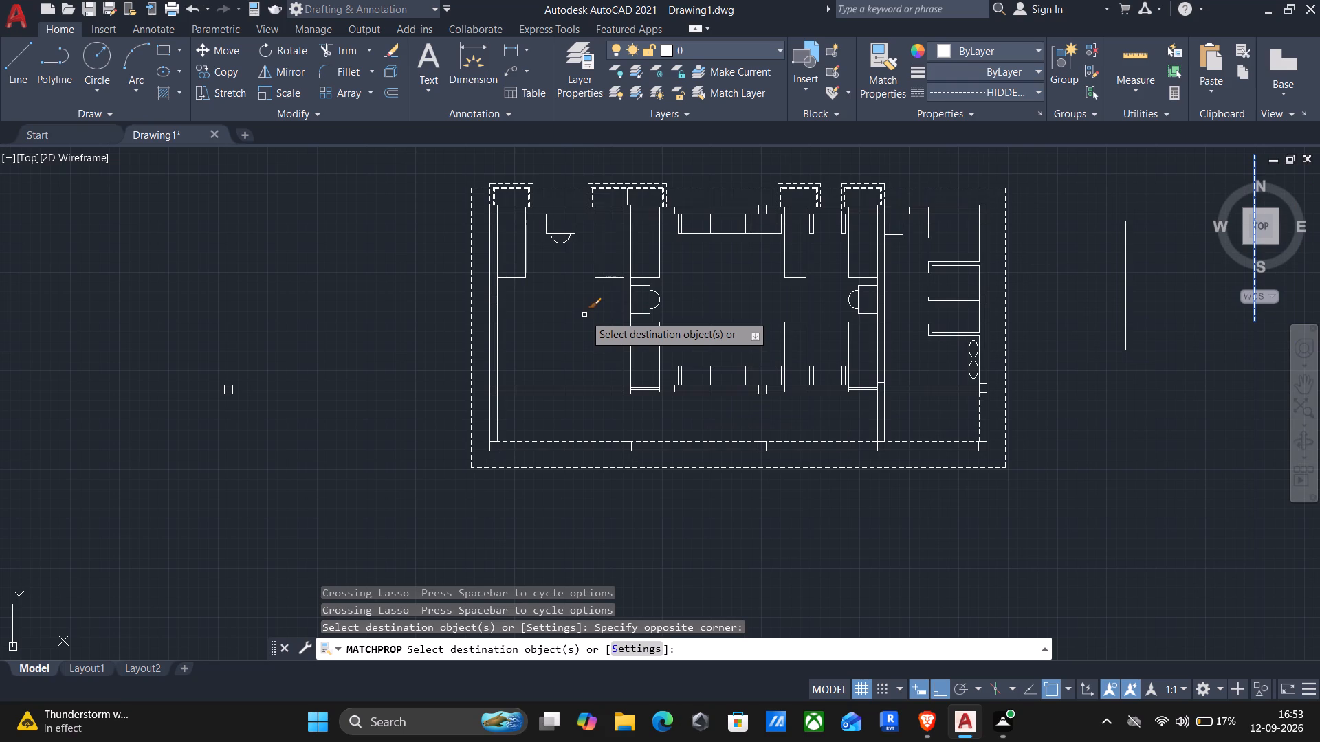
key("Escape")
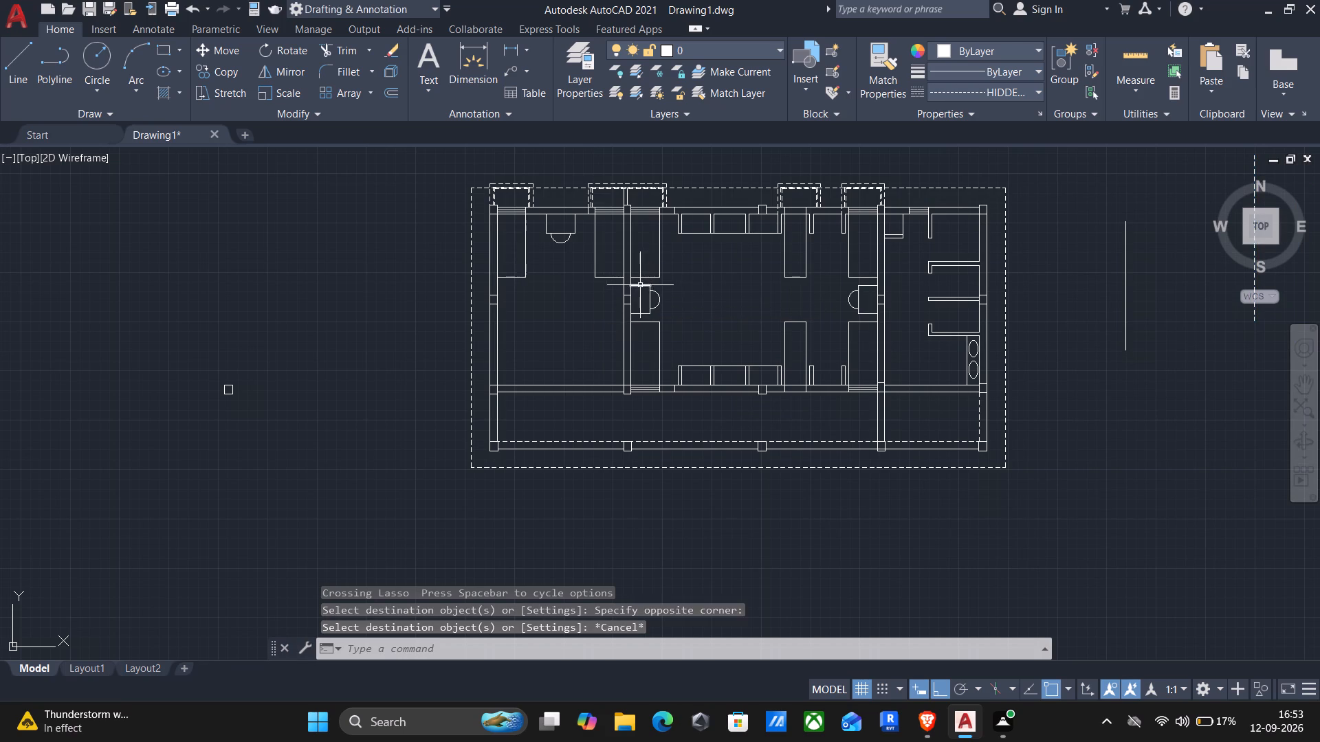
Hatch the northwest corner column and the next column east on the north wall with a SOLID pattern in colour 0,0,0.
middle_click_drag(639, 289, 606, 335)
key("h")
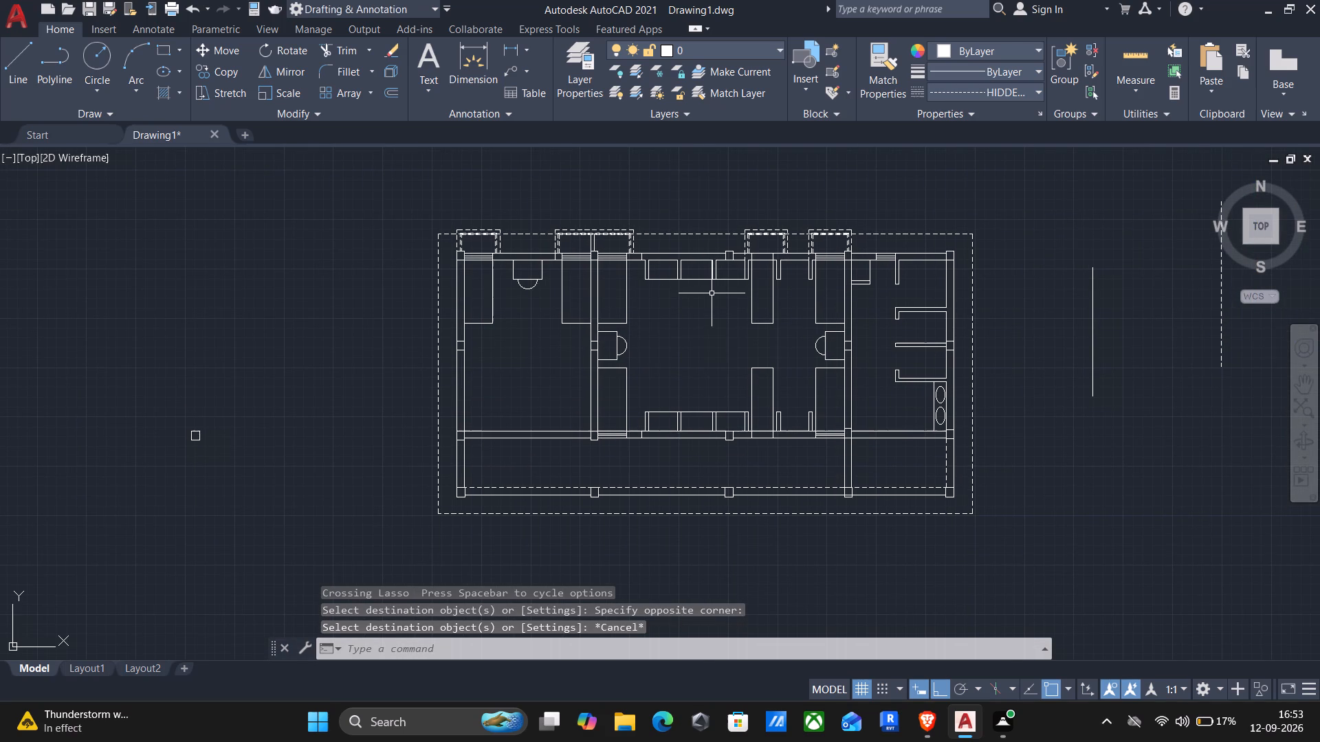
key("Return")
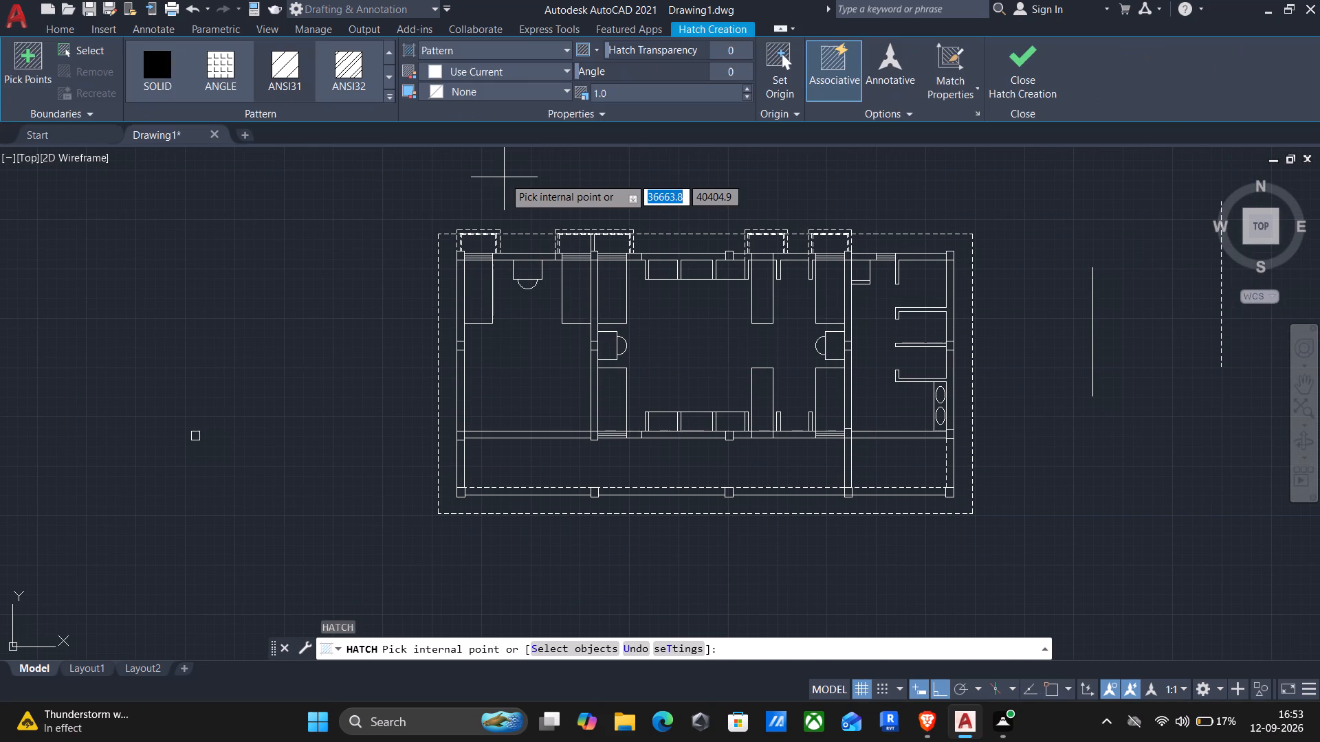
left_click(152, 74)
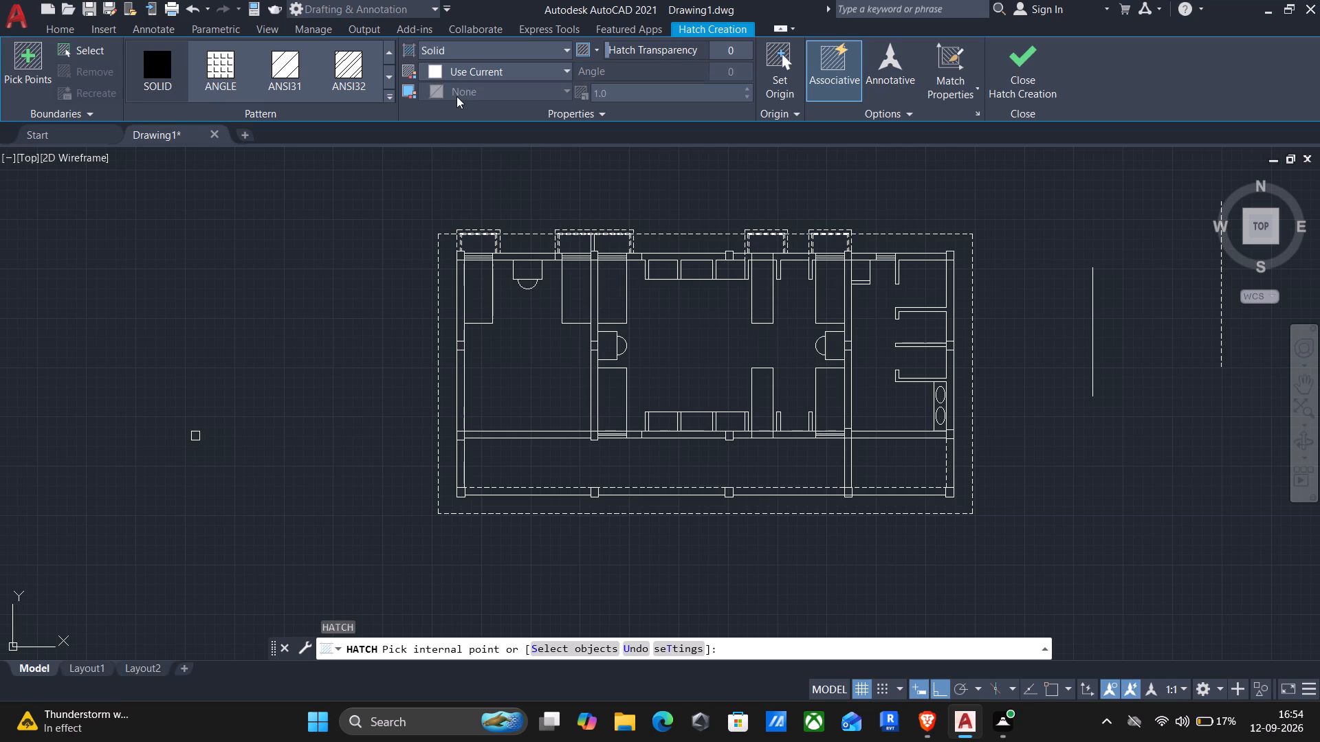
left_click(521, 67)
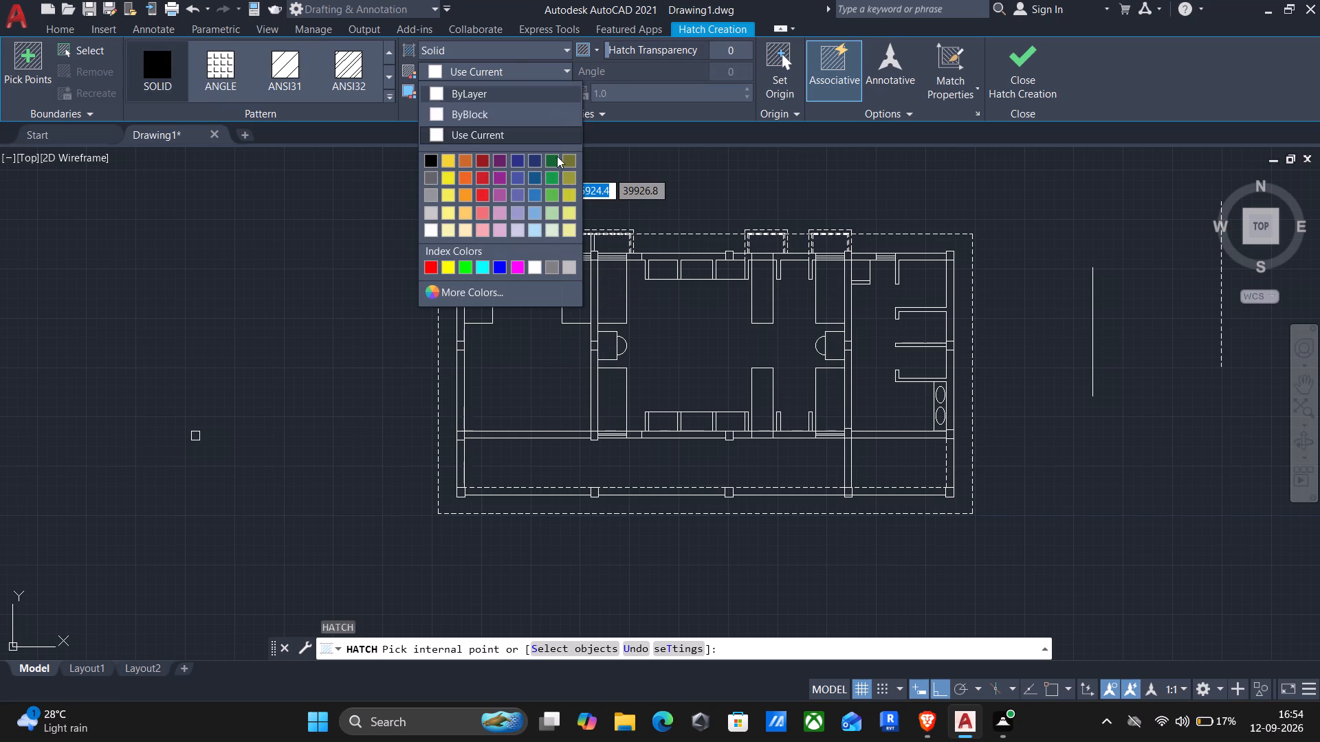
left_click(435, 161)
scroll(484, 239, "up", 3)
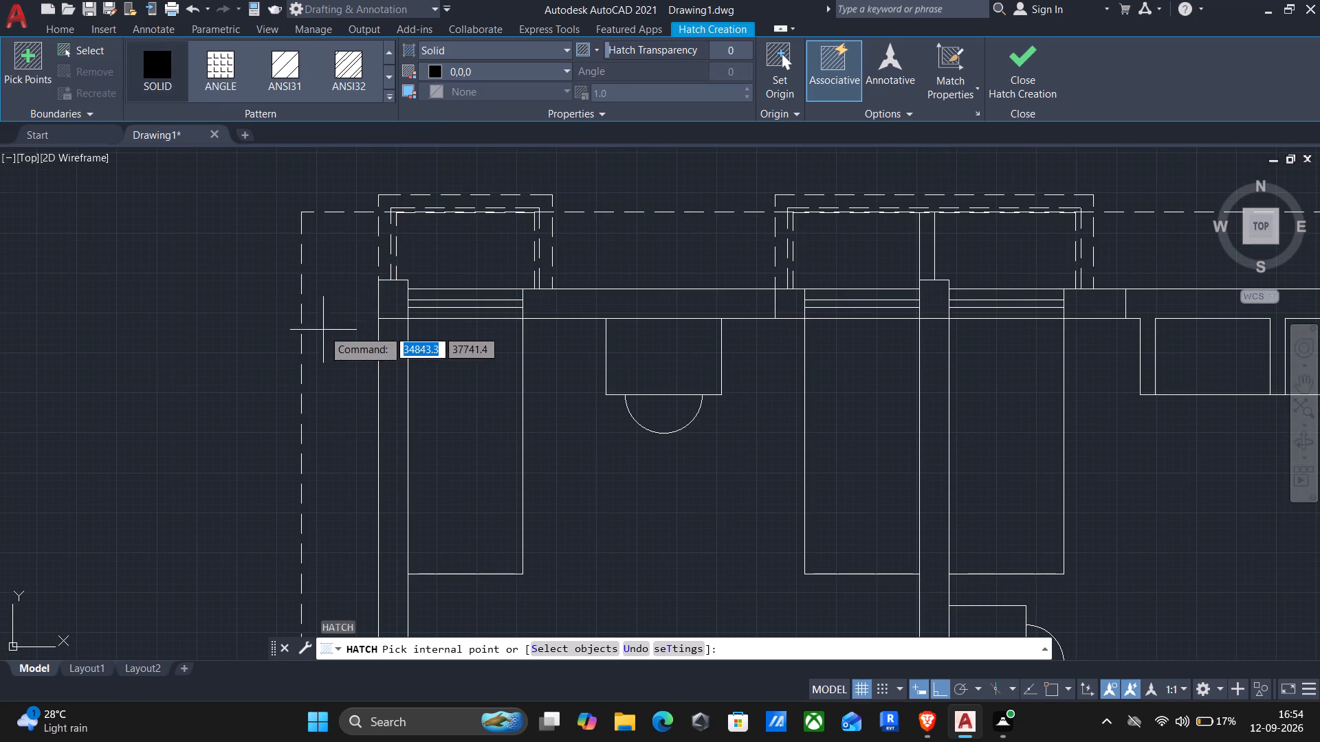
left_click(397, 302)
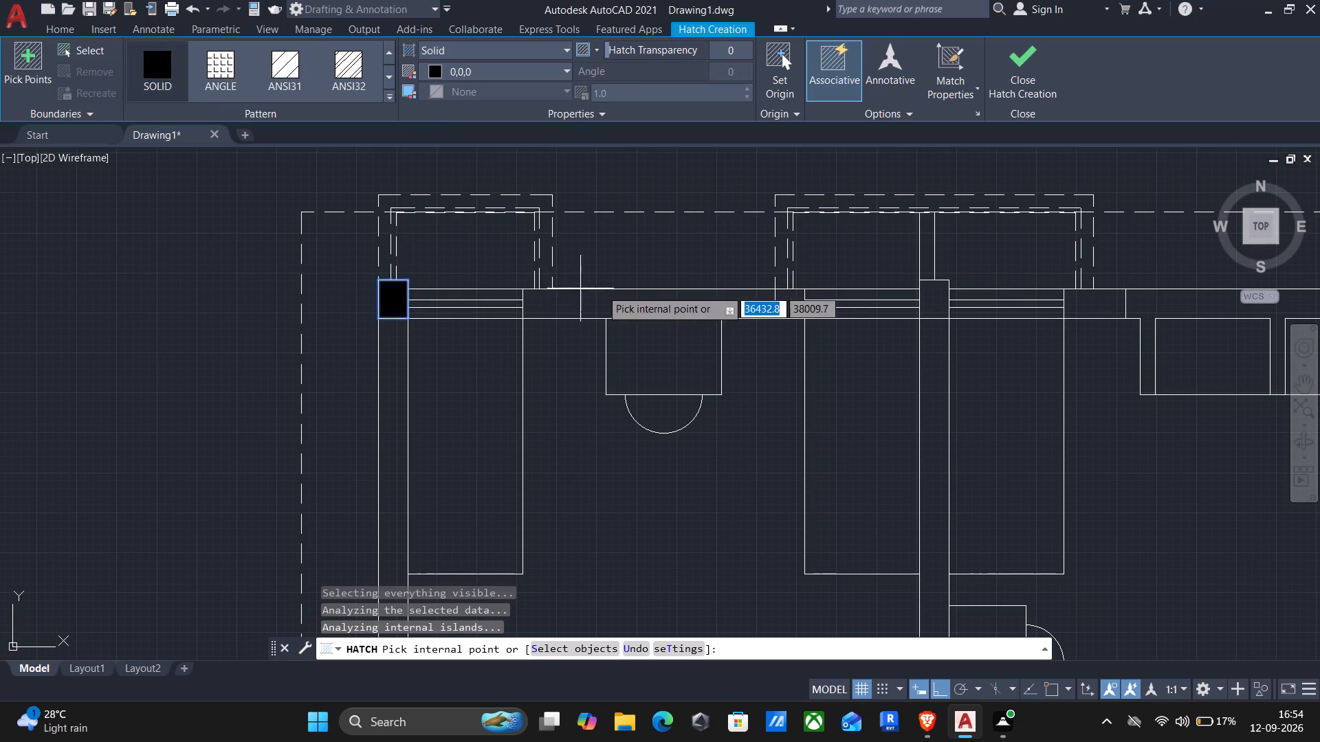
scroll(771, 305, "up", 1)
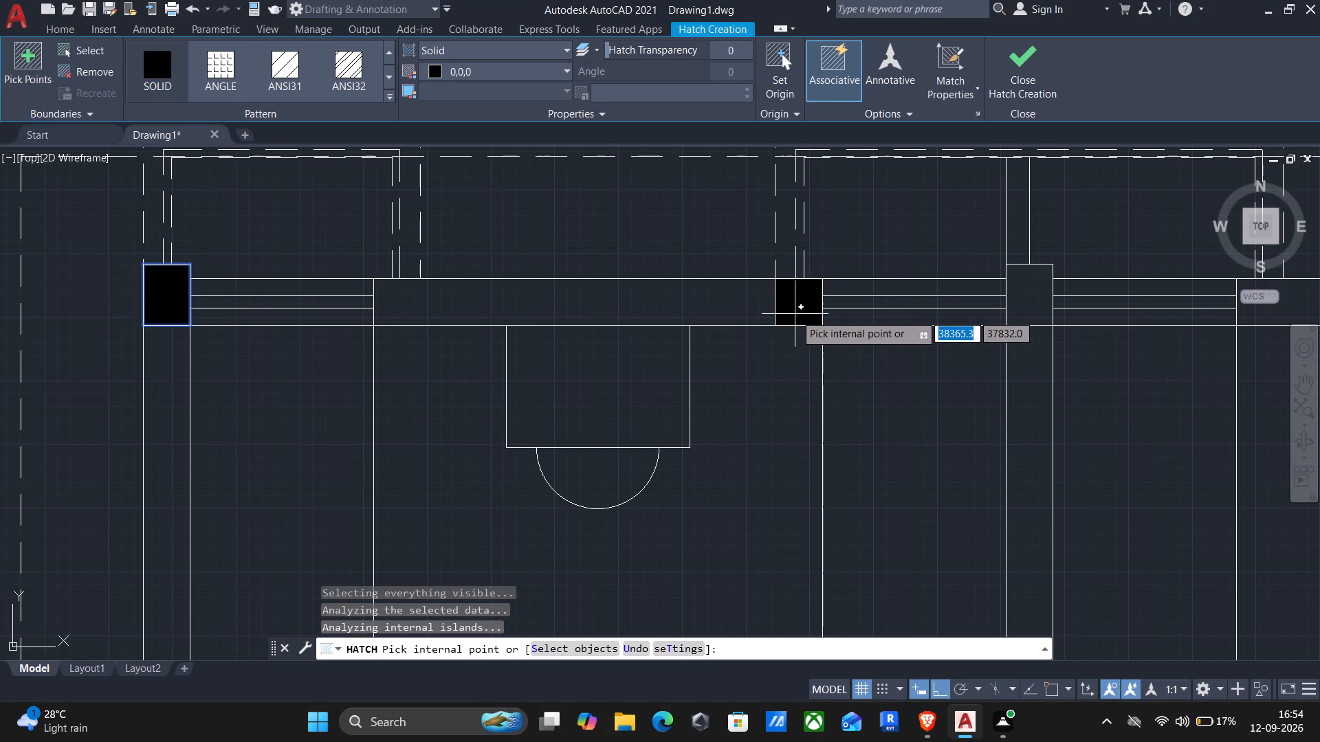
left_click(1026, 285)
Fill the remaining three columns along the north wall, through to the northeast corner, with the solid black hatch.
scroll(1074, 374, "down", 1)
middle_click_drag(1070, 376, 580, 390)
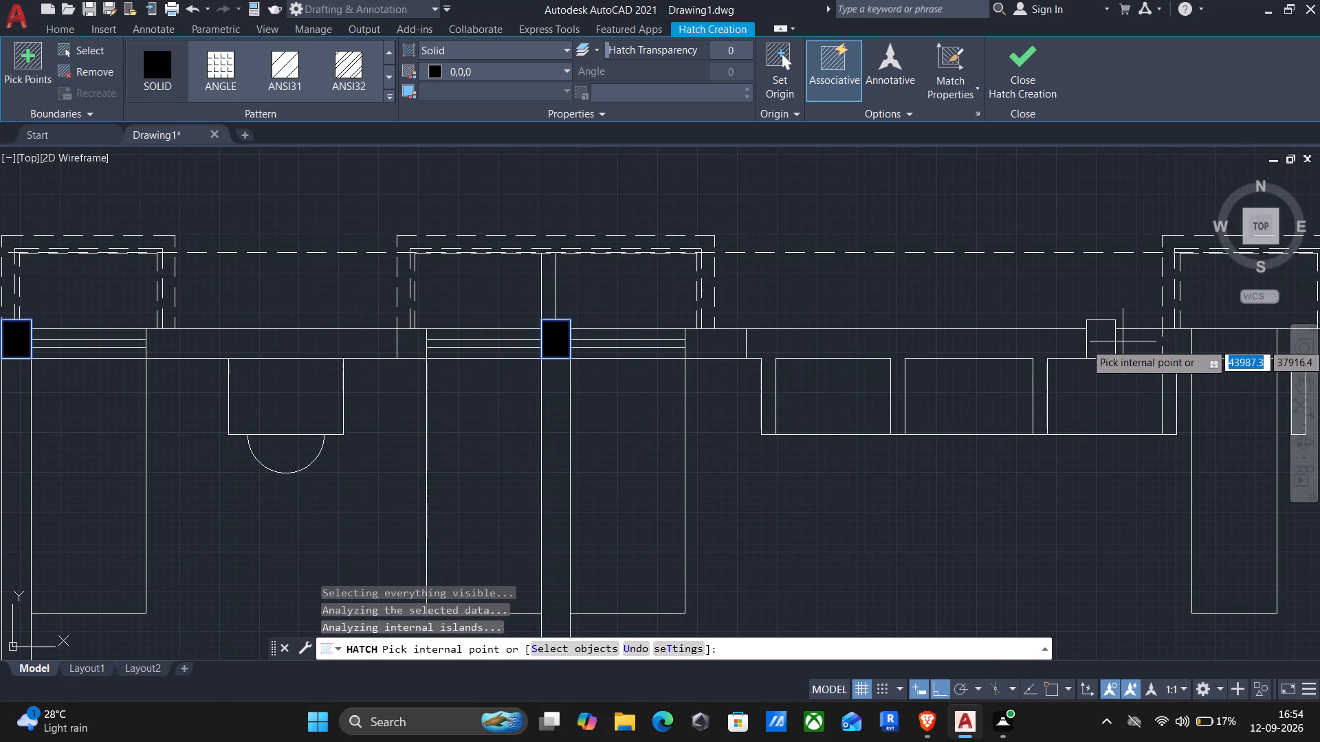
left_click(1104, 344)
scroll(1125, 400, "down", 2)
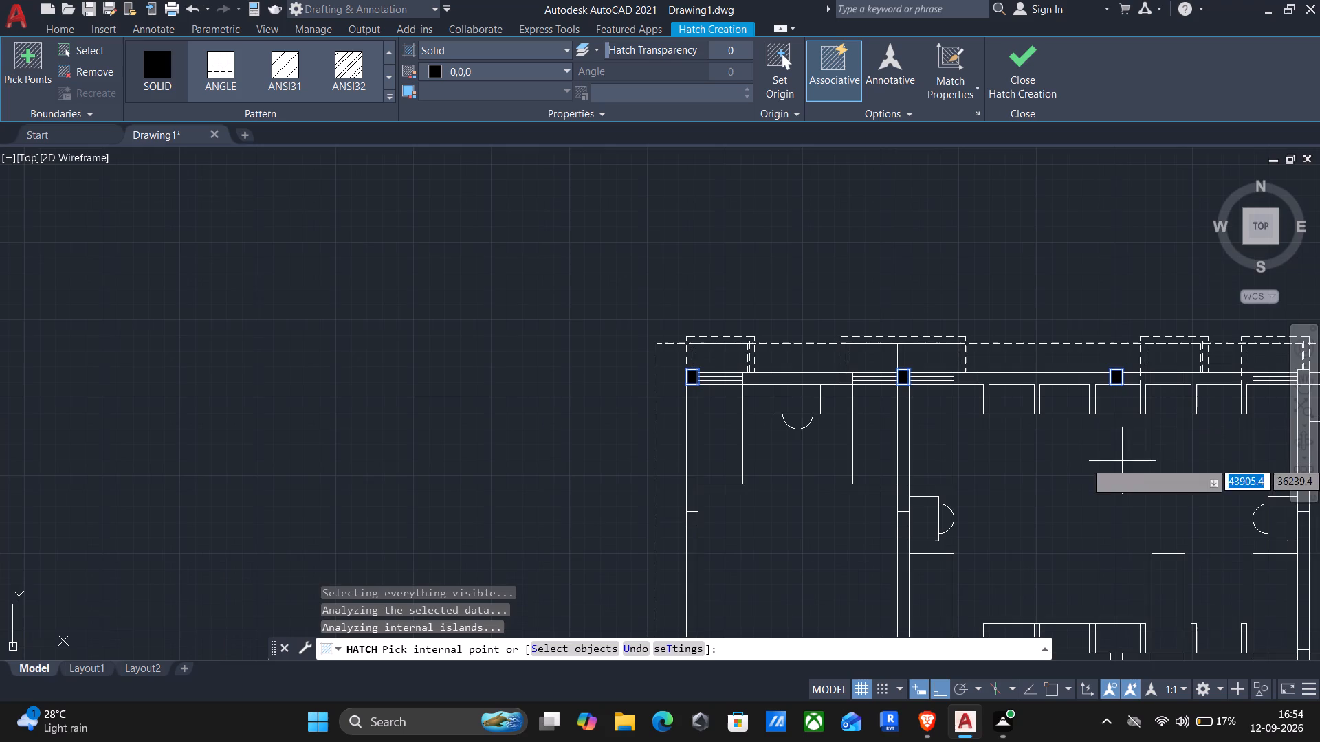
middle_click_drag(1084, 471, 666, 467)
scroll(857, 363, "up", 2)
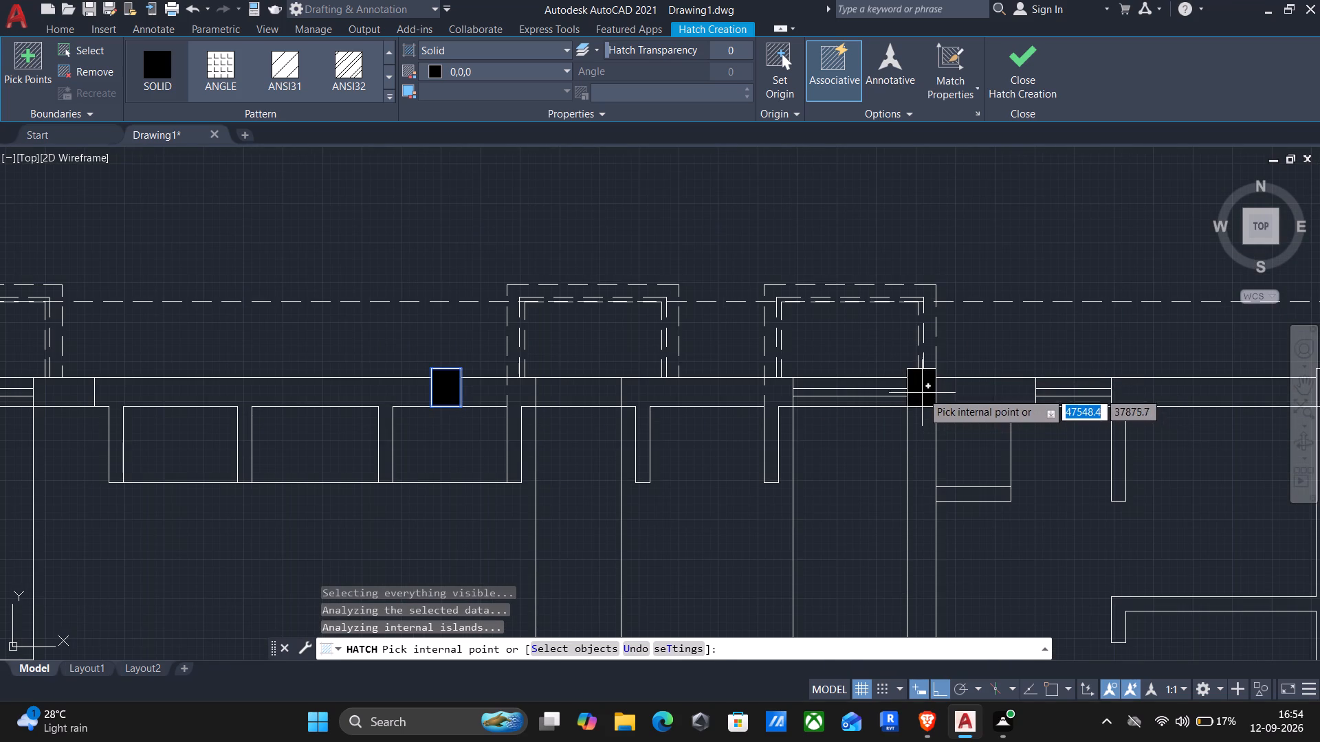
left_click(922, 390)
scroll(930, 407, "down", 1)
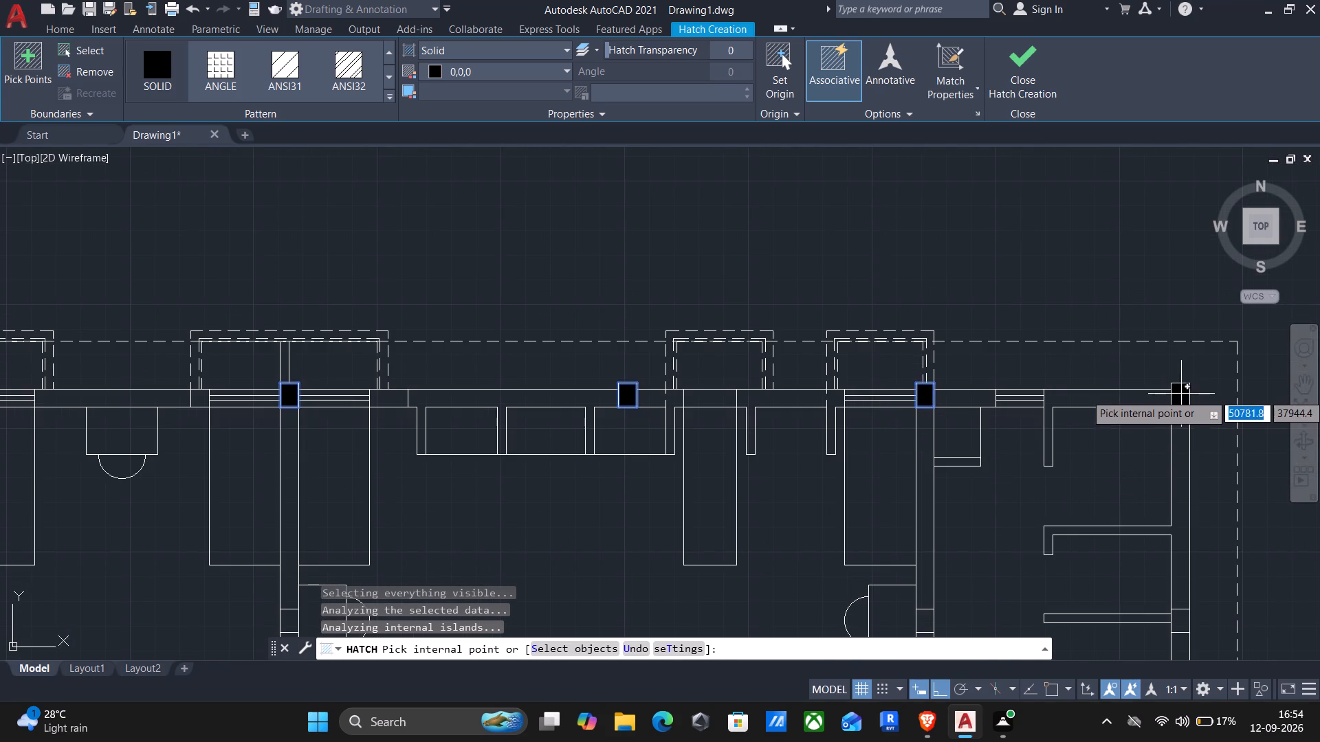
left_click(1181, 394)
Fill the four mid-height columns in the east wall, the two interior cross walls and the west wall with solid black.
middle_click_drag(1125, 526, 1112, 394)
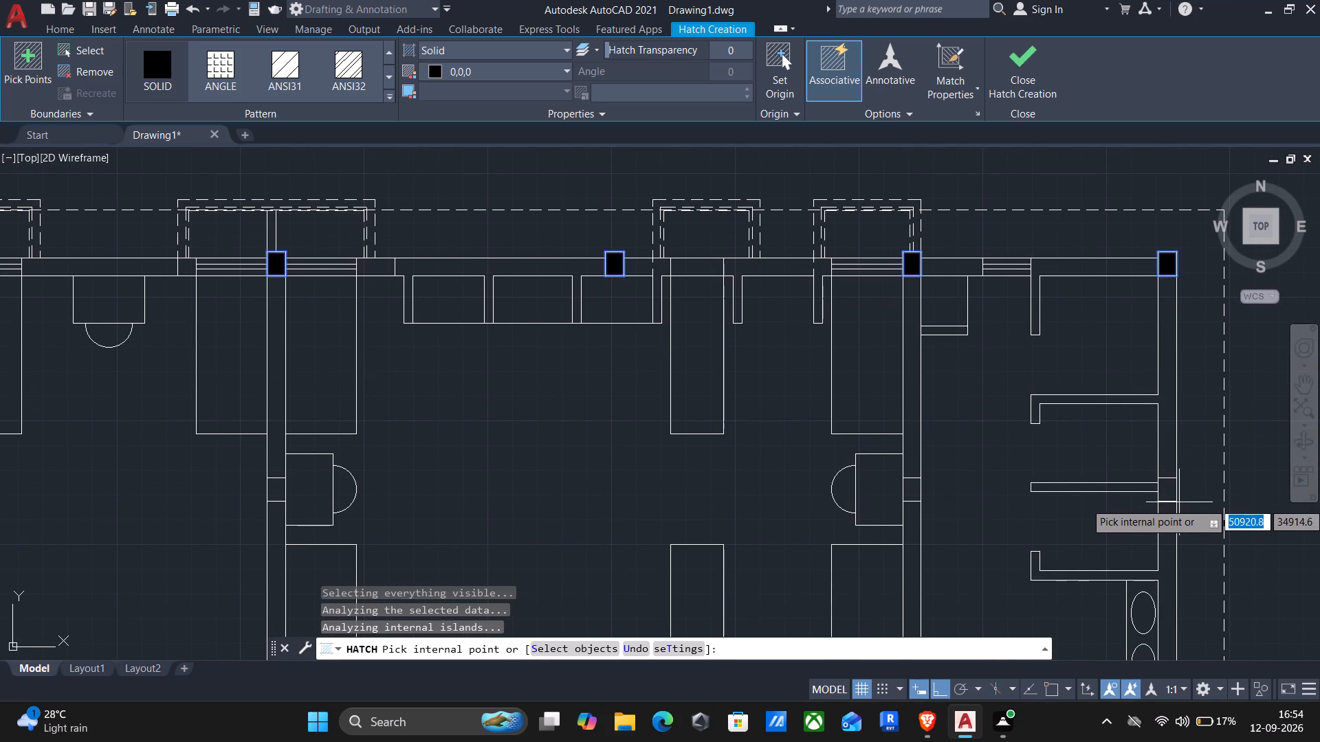
left_click(1169, 488)
scroll(1062, 487, "down", 1)
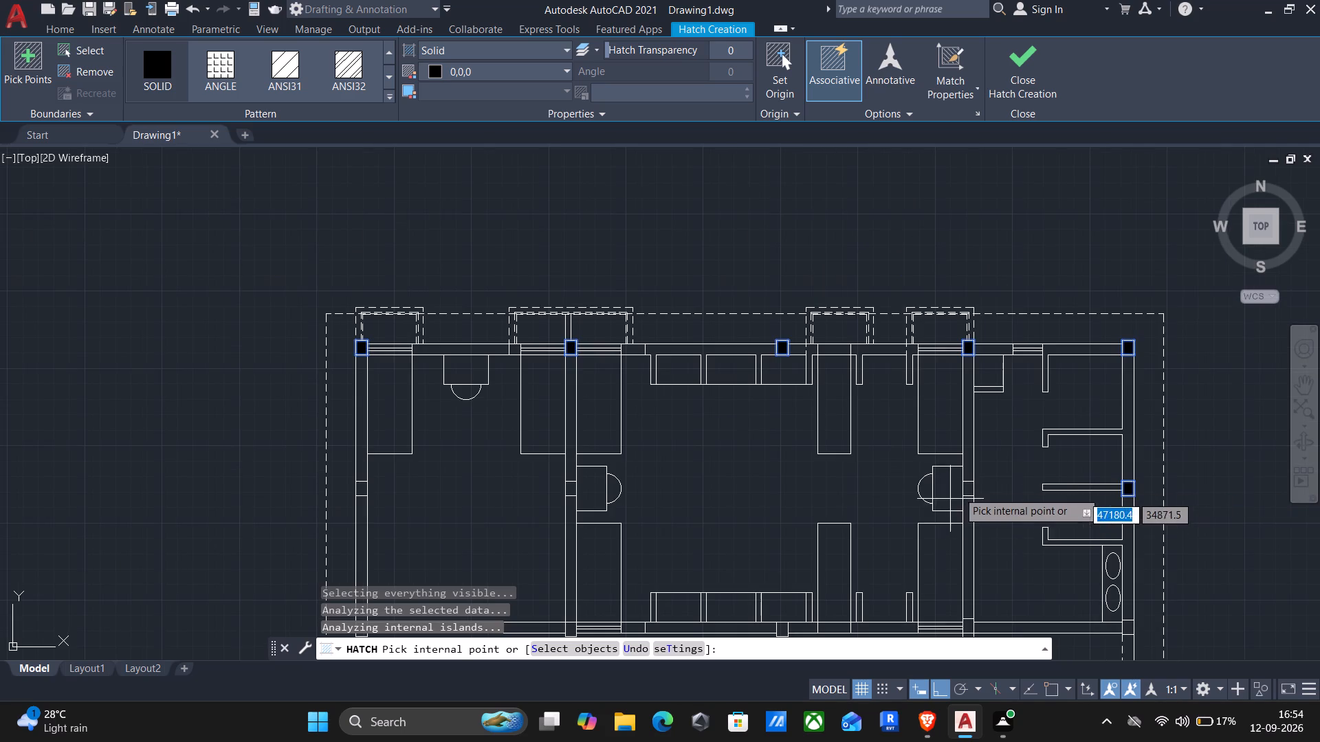
scroll(965, 484, "up", 2)
left_click(962, 491)
scroll(714, 479, "down", 2)
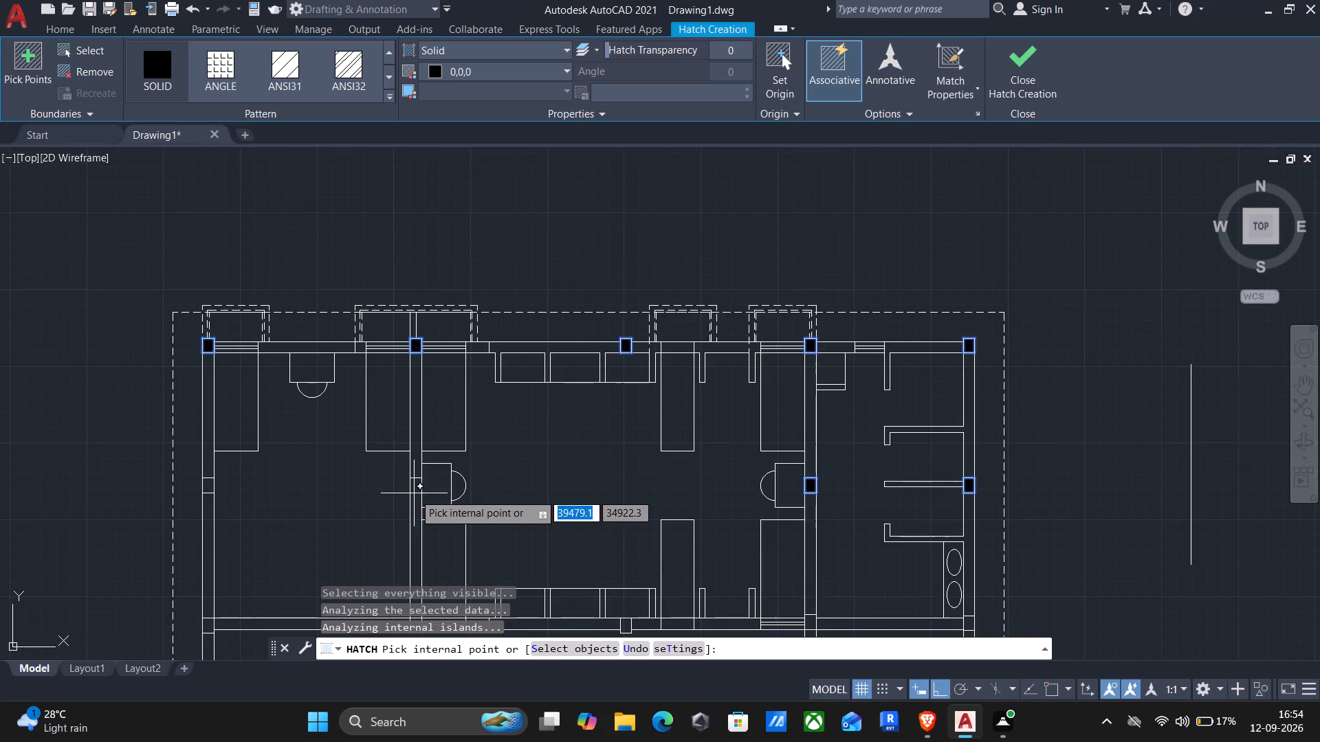
scroll(416, 493, "up", 3)
left_click(405, 475)
scroll(392, 470, "down", 2)
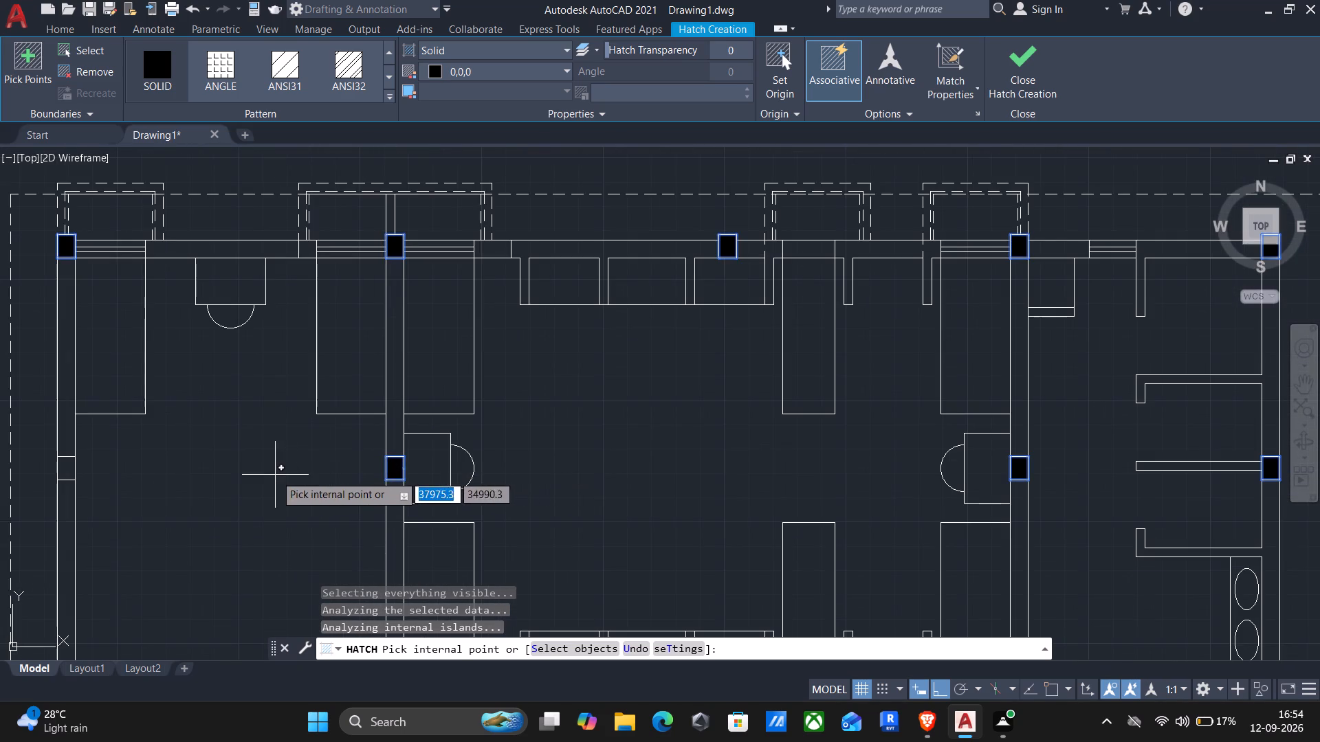
middle_click_drag(274, 478, 650, 414)
scroll(404, 407, "up", 2)
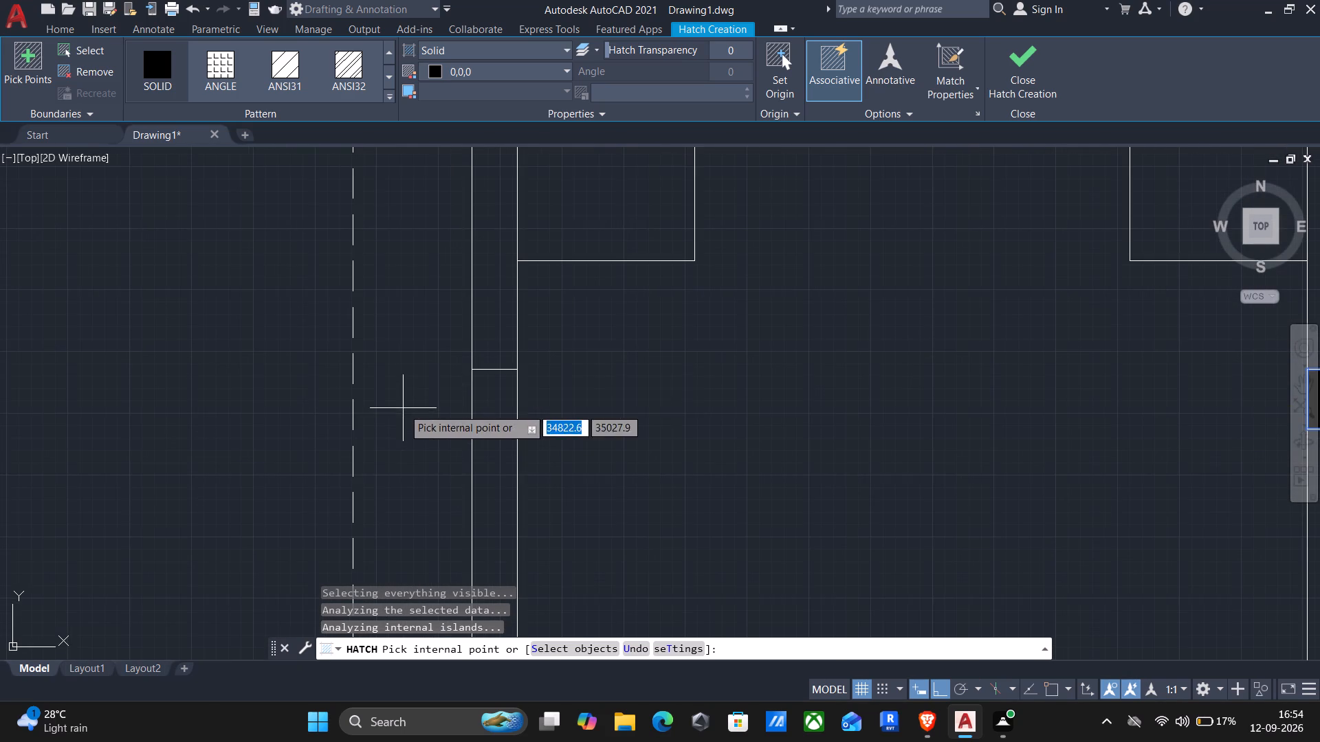
left_click(487, 384)
Fill the two westernmost columns in both the rooms' south wall and the southern strip's outer edge with solid black.
scroll(550, 412, "down", 3)
middle_click_drag(686, 423, 689, 314)
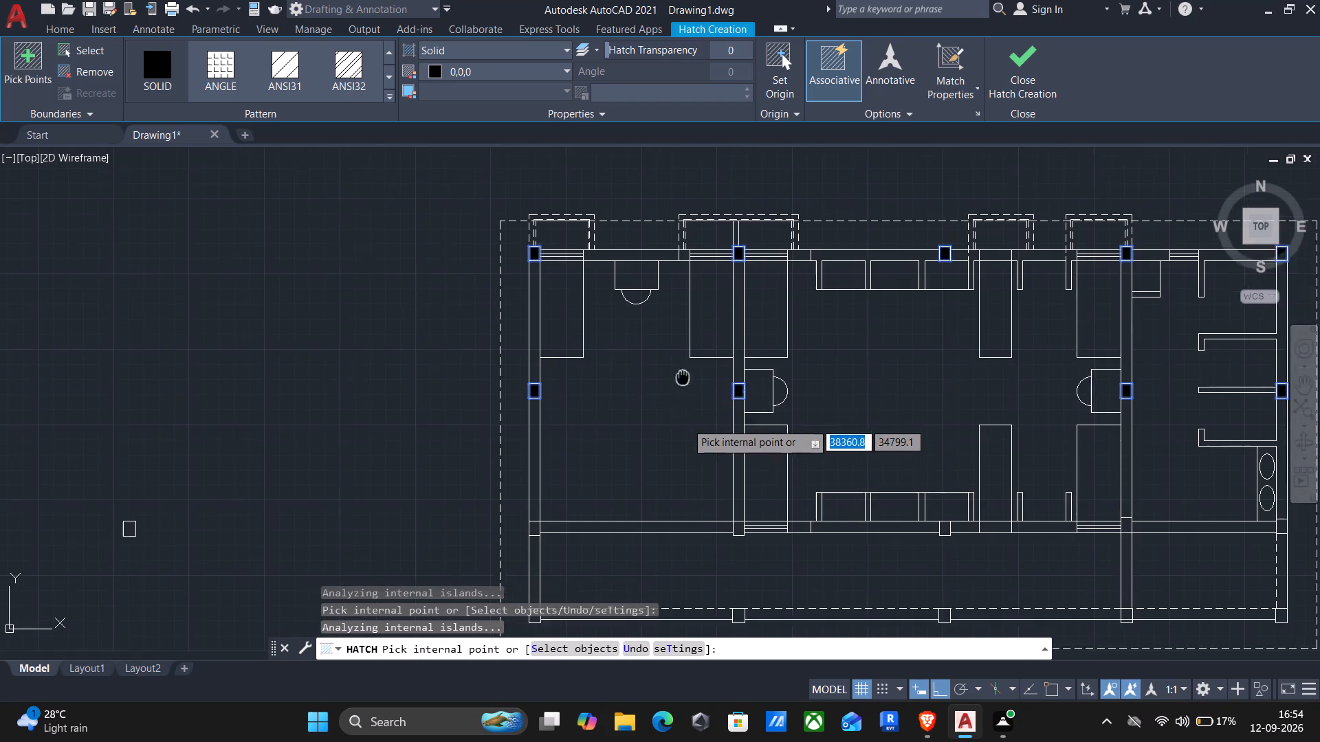
middle_click_drag(689, 314, 704, 217)
scroll(518, 333, "up", 2)
left_click(605, 350)
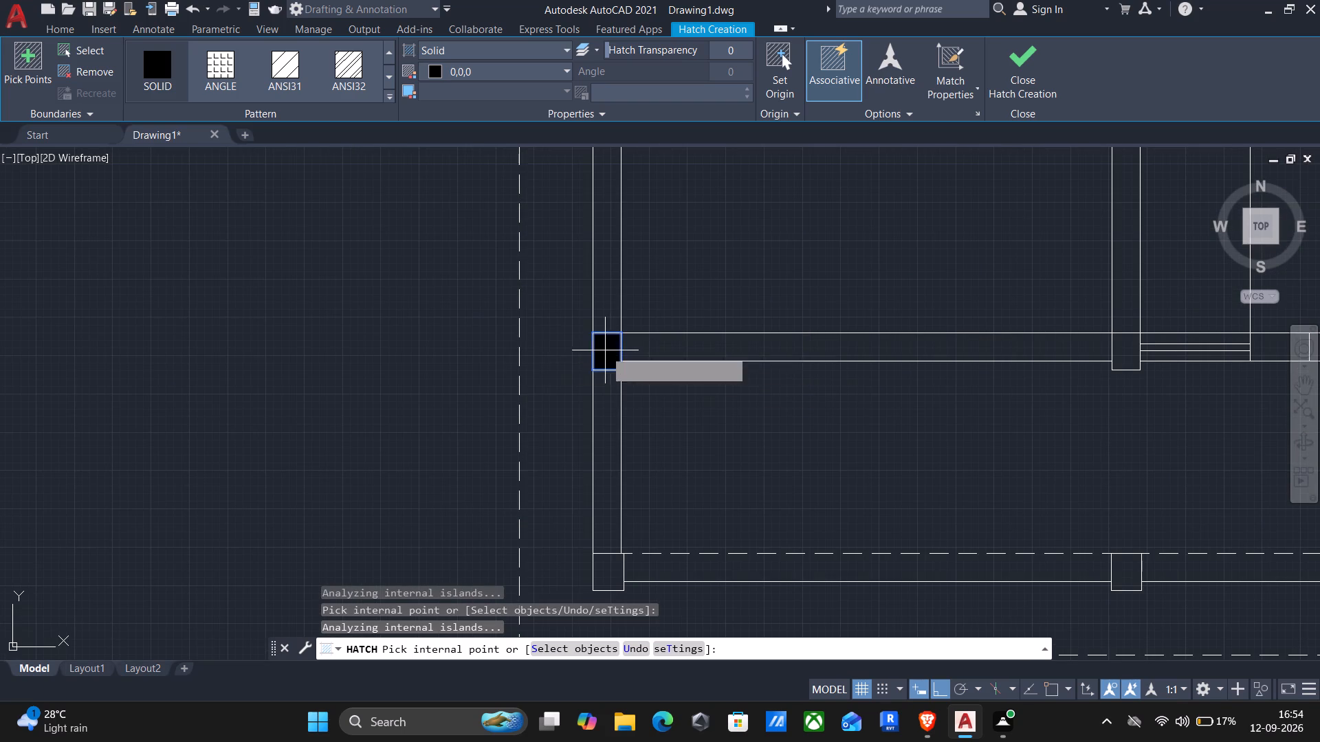
left_click(610, 565)
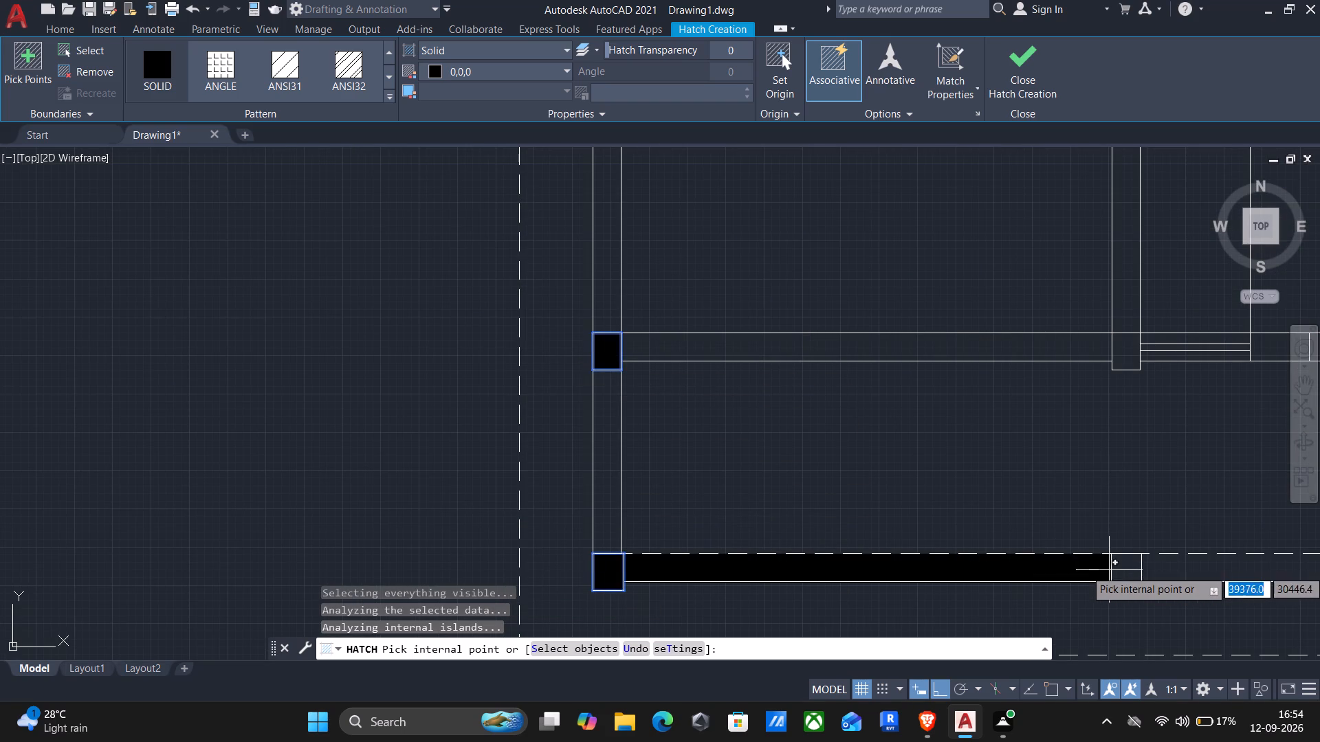
left_click(1125, 566)
left_click(1119, 339)
Fill the middle columns of the rooms' south wall and the southern strip's outer edge with solid black.
scroll(1126, 376, "down", 1)
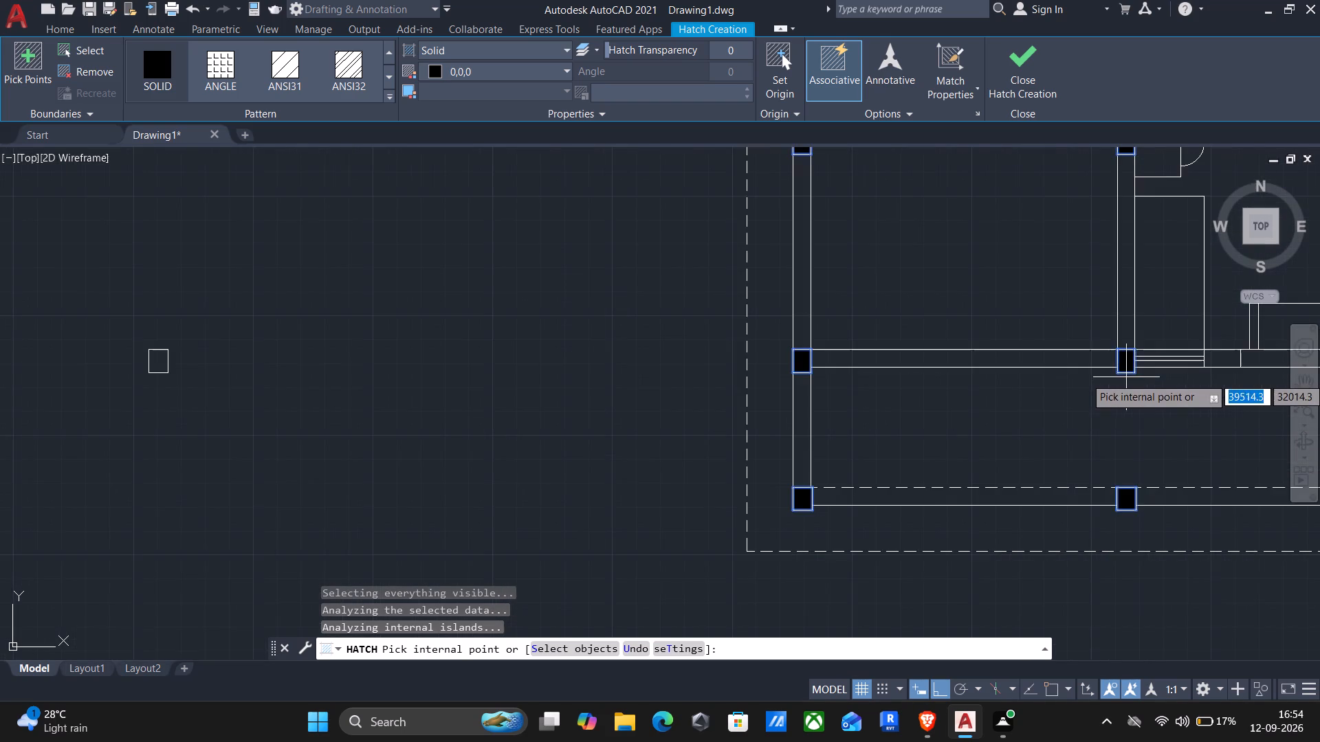
middle_click_drag(1127, 390, 341, 373)
scroll(670, 351, "up", 2)
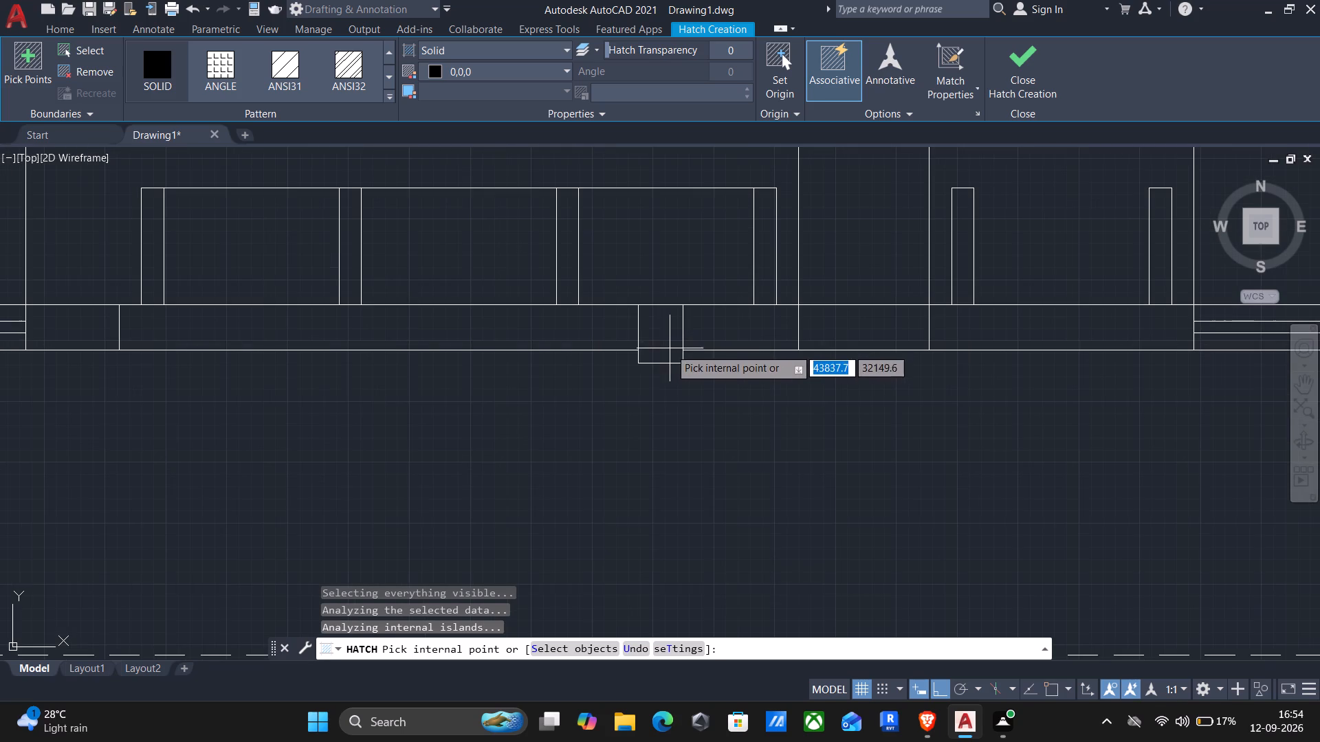
left_click(668, 345)
scroll(675, 392, "down", 2)
middle_click_drag(677, 418, 681, 369)
scroll(674, 445, "up", 1)
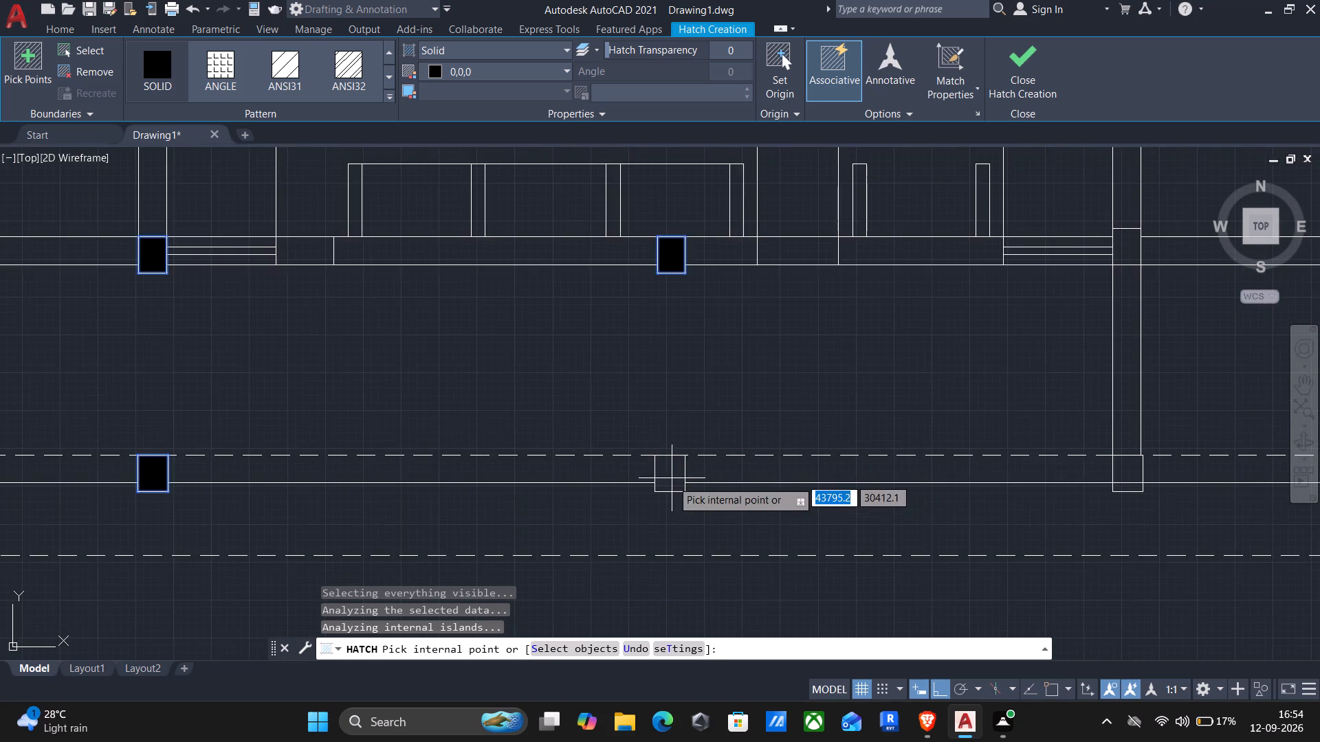
scroll(671, 491, "up", 1)
left_click(669, 475)
Fill the remaining eastern columns in the rooms' south wall and the southern strip's outer edge with solid black.
scroll(669, 475, "down", 3)
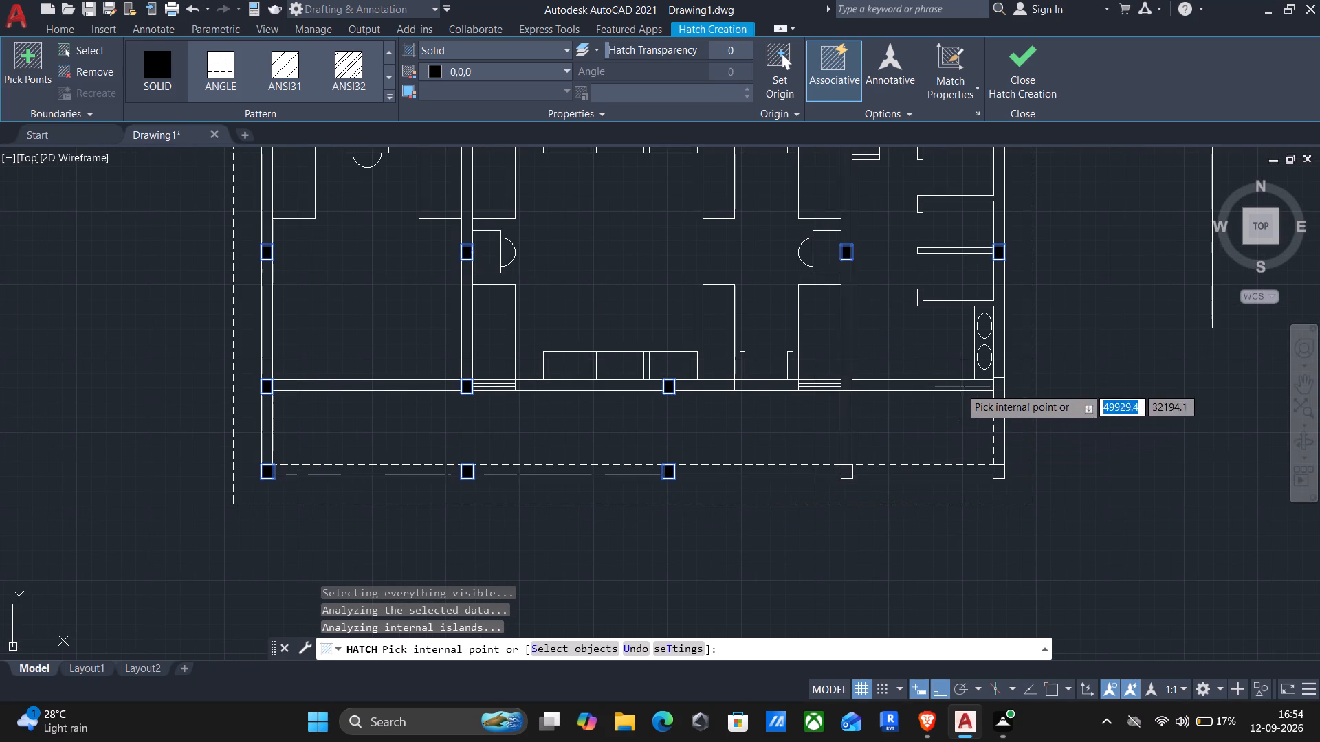
scroll(846, 393, "up", 2)
left_click(839, 367)
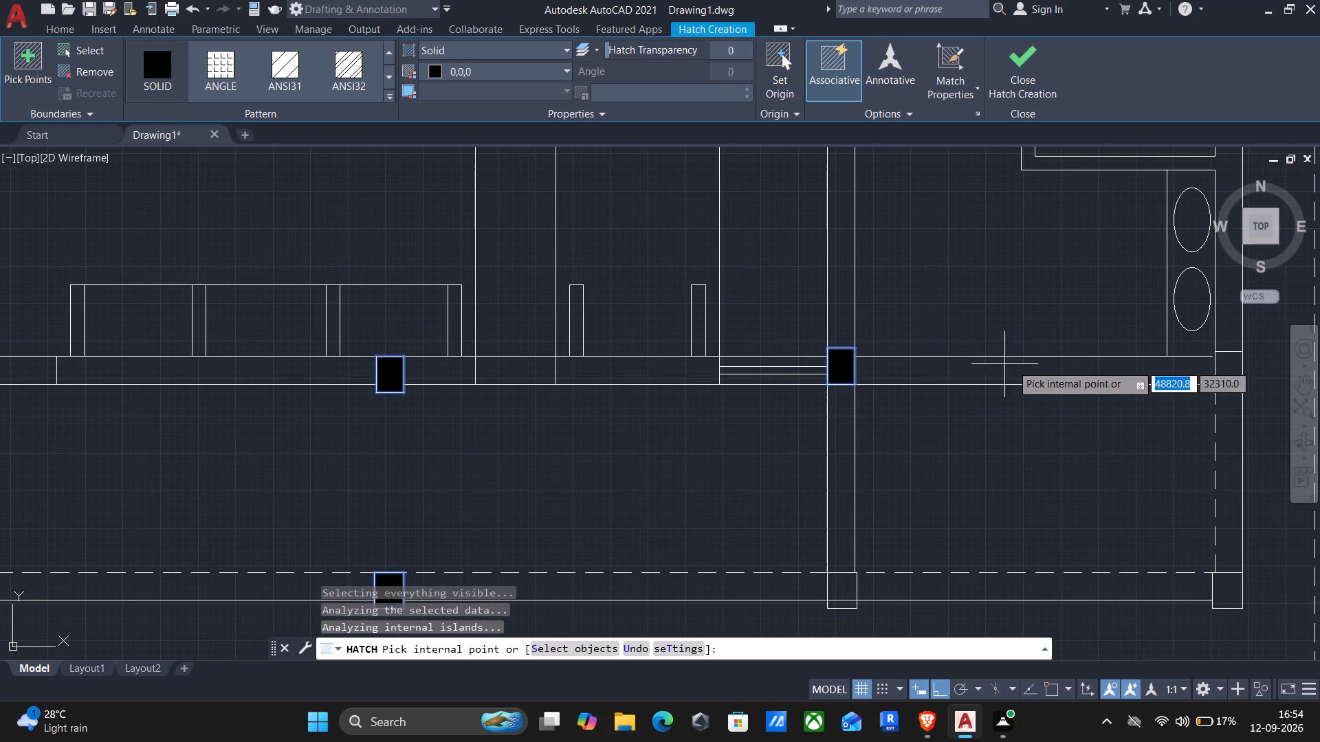
left_click(1223, 366)
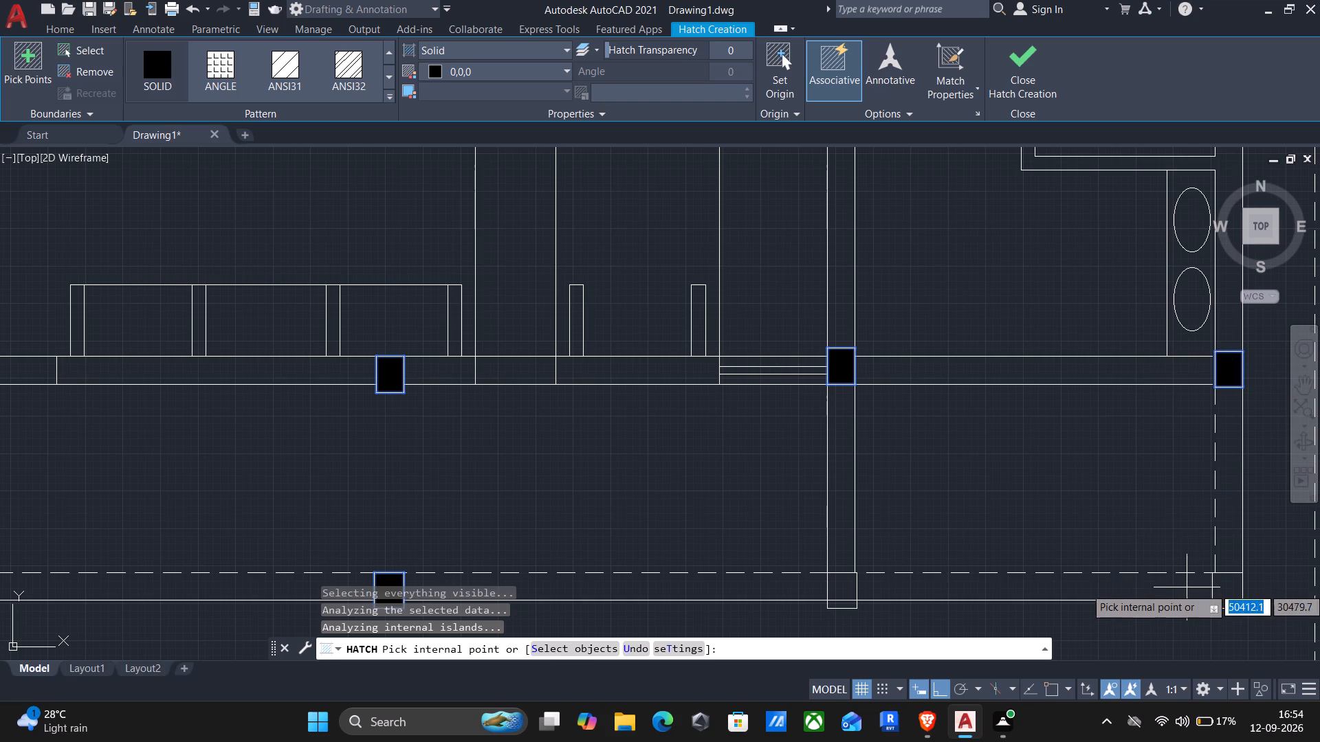
left_click(1224, 584)
scroll(822, 587, "up", 2)
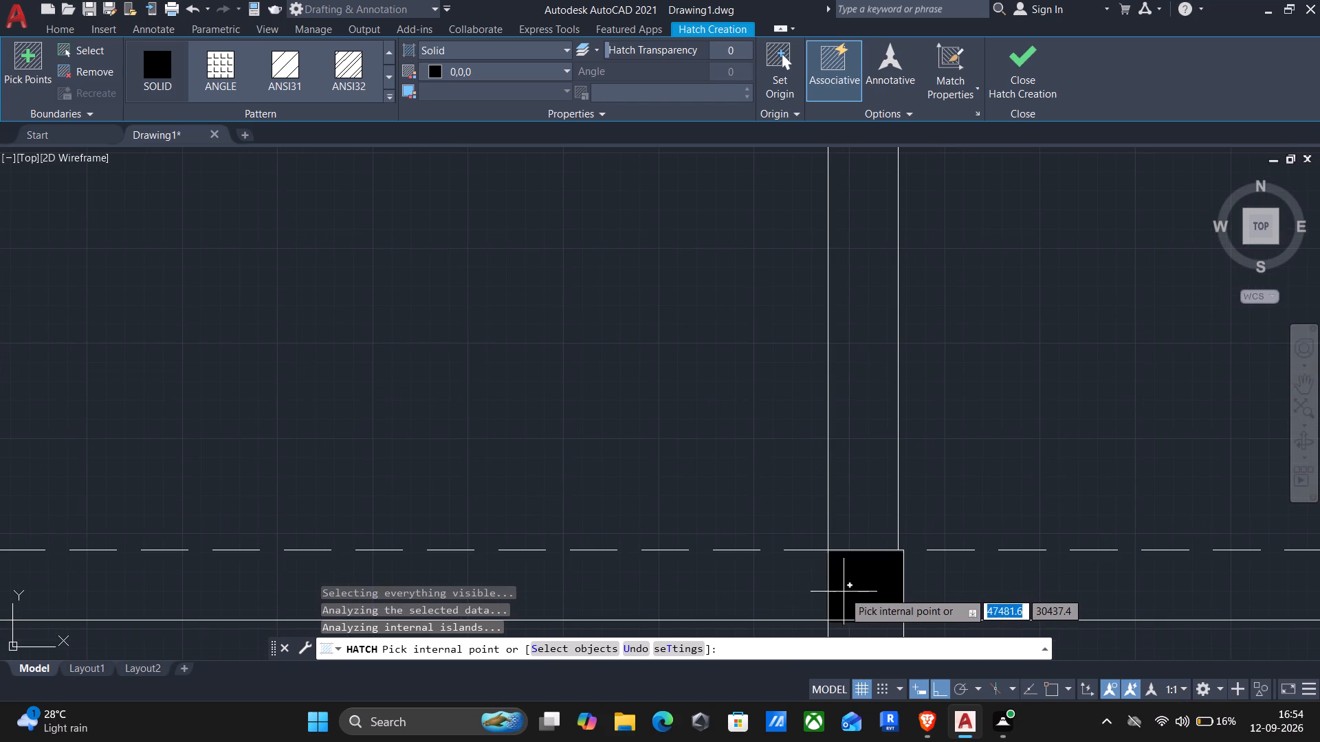
left_click(855, 594)
left_click(850, 625)
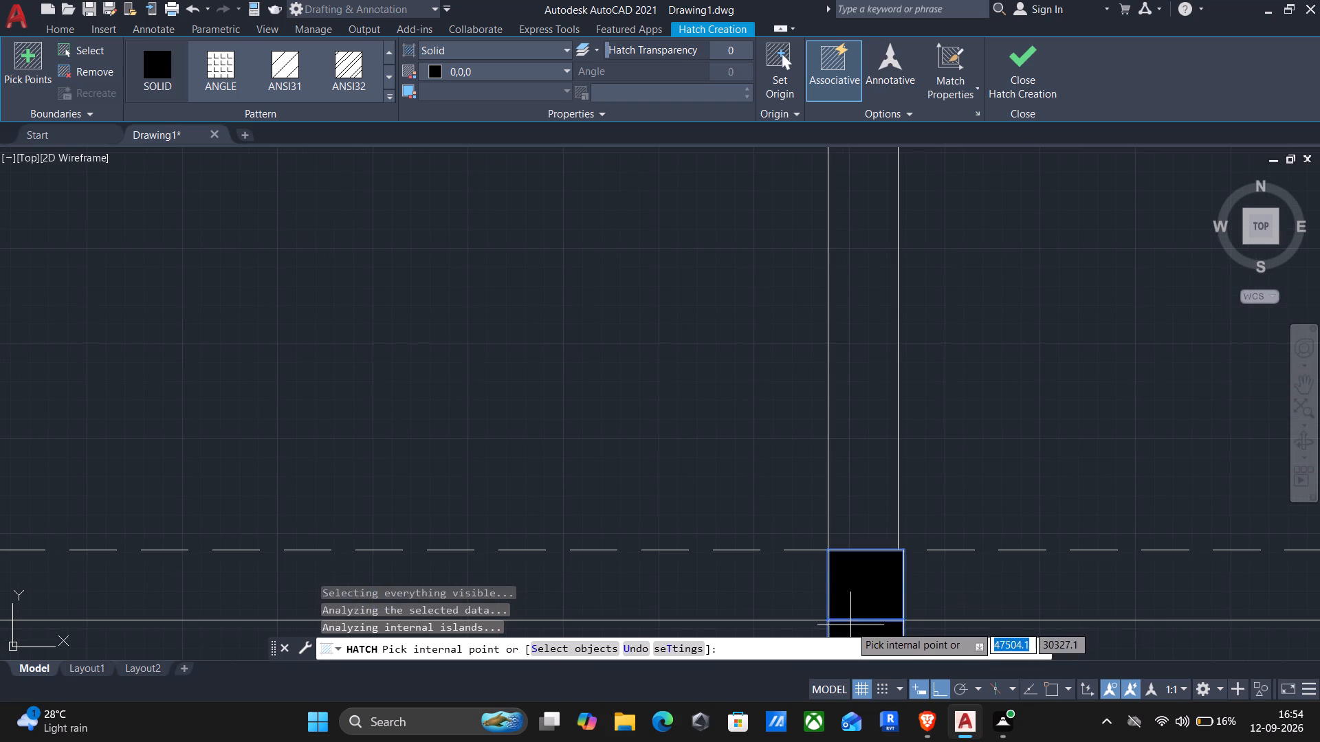
middle_click_drag(851, 570, 822, 344)
scroll(815, 374, "down", 2)
middle_click_drag(812, 429, 855, 447)
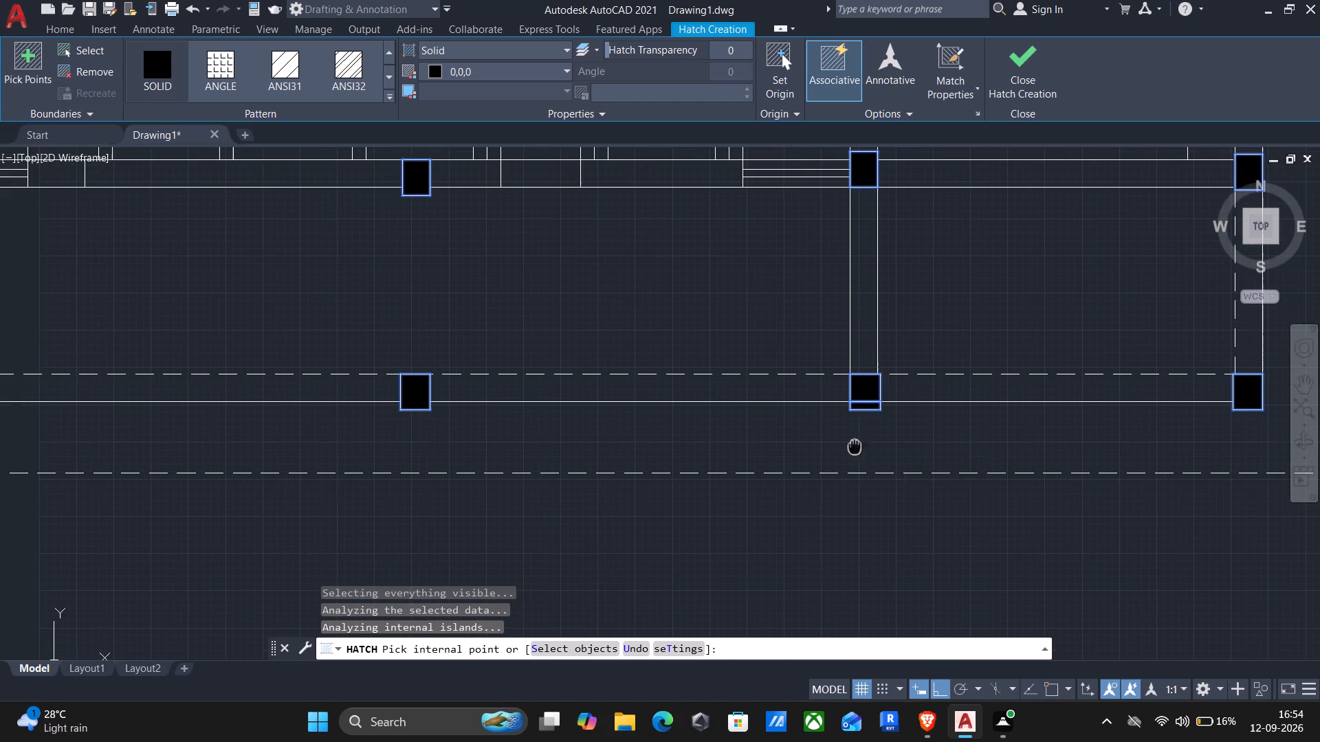
key("Return")
Trim the wall line crossing the column where the eastern cross wall meets the southern strip's outer edge.
scroll(868, 484, "down", 2)
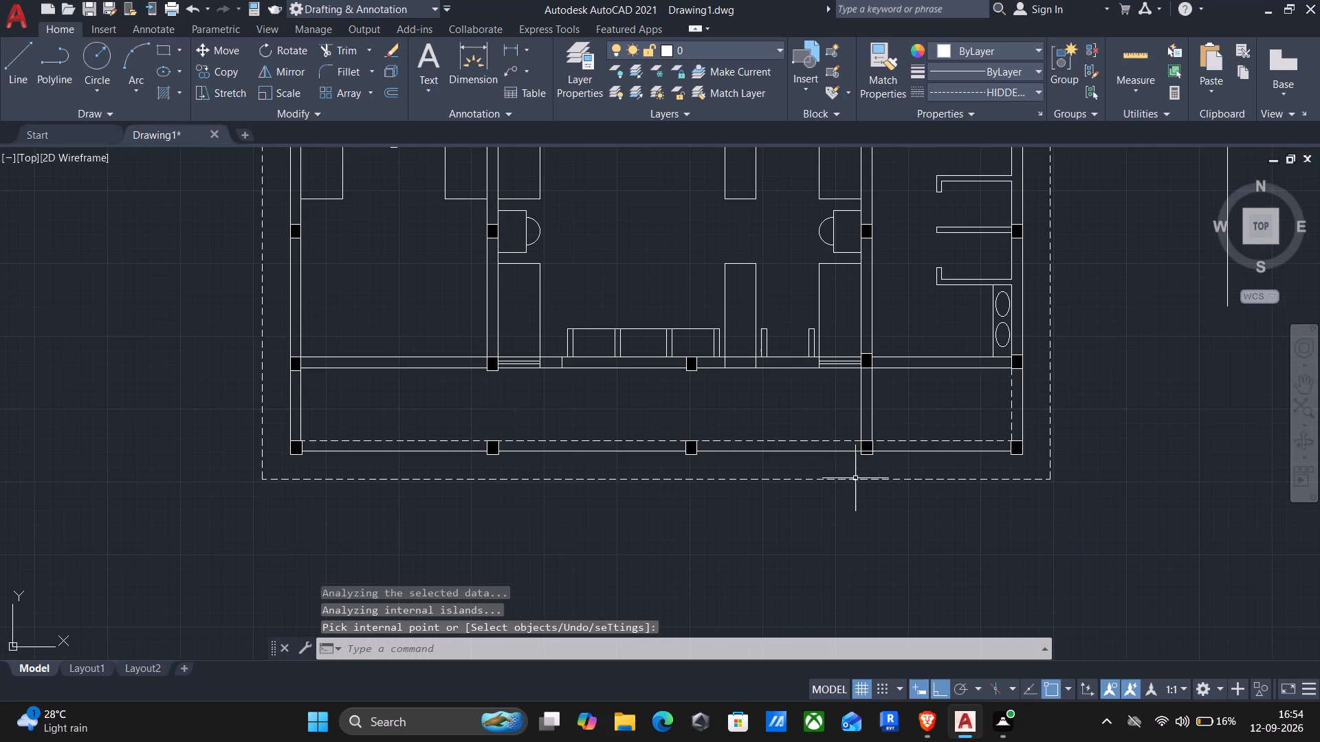
type("tr")
key("Return")
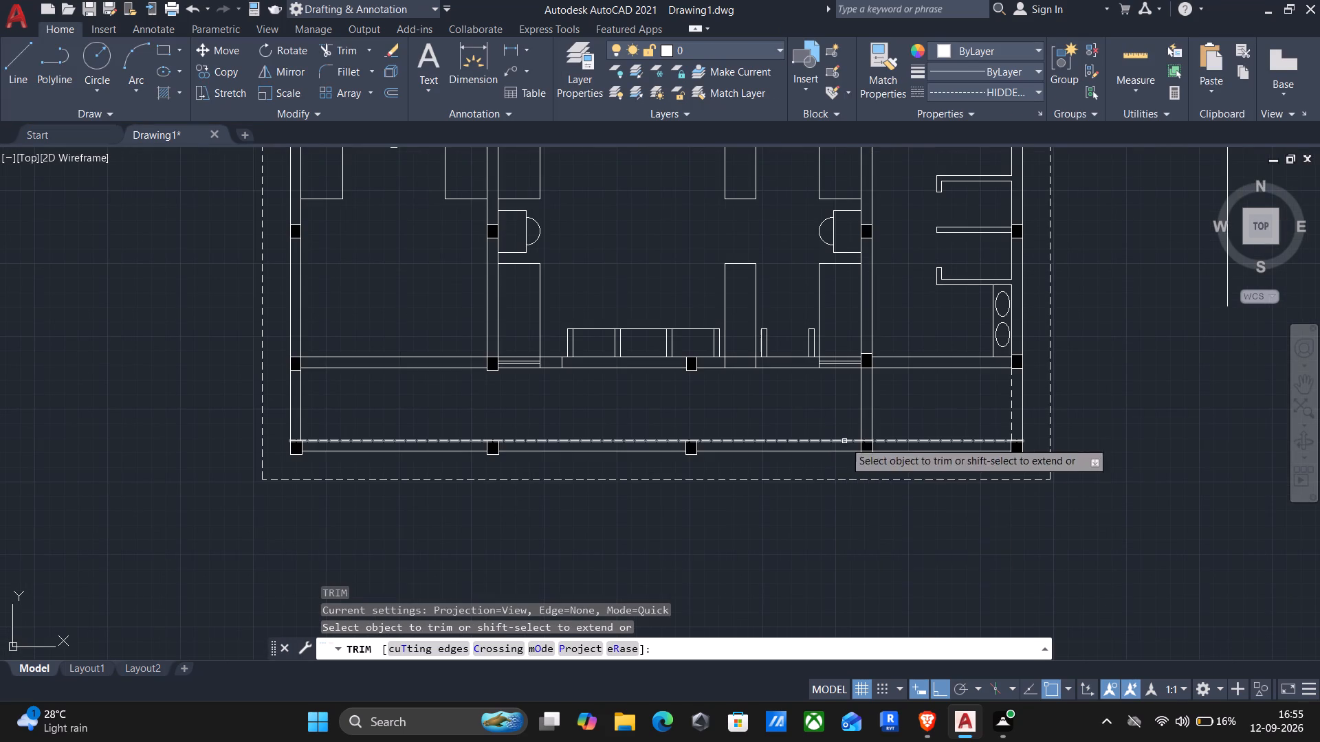
scroll(845, 441, "up", 5)
scroll(907, 473, "up", 3)
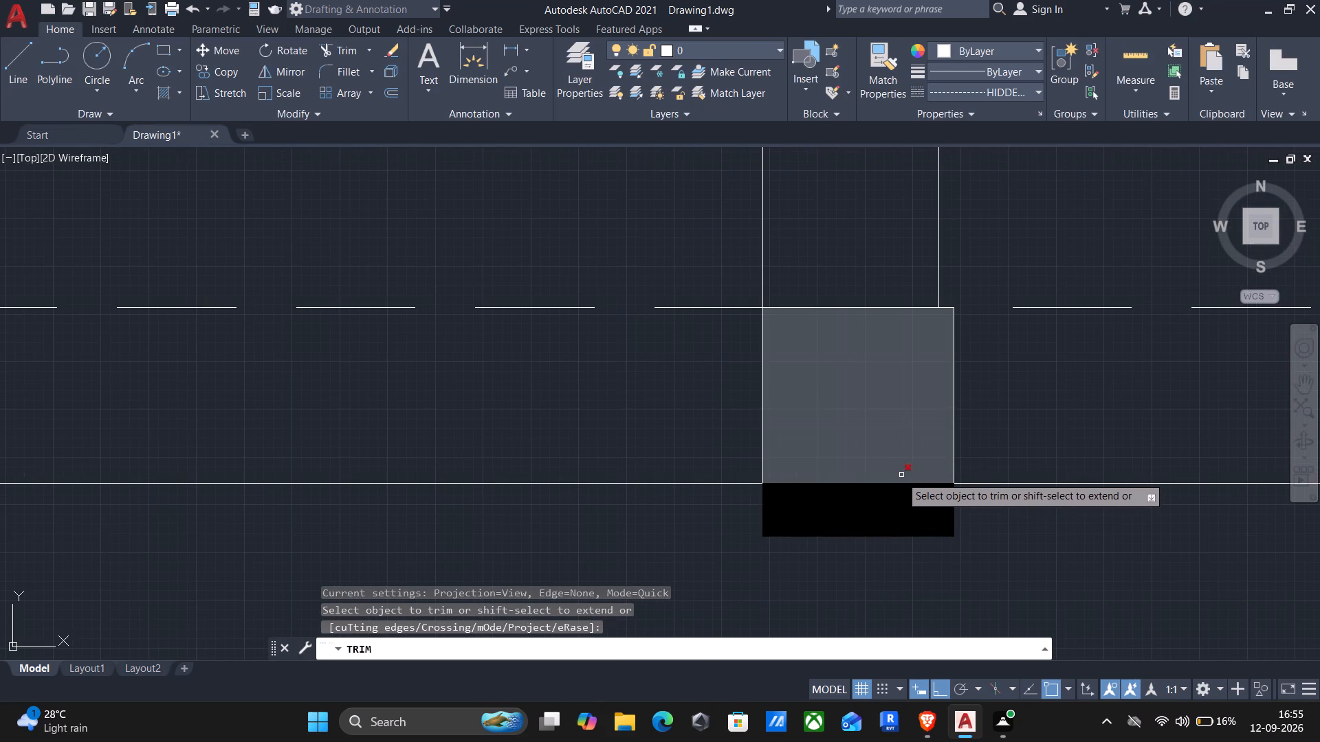
left_click(889, 482)
scroll(793, 473, "down", 3)
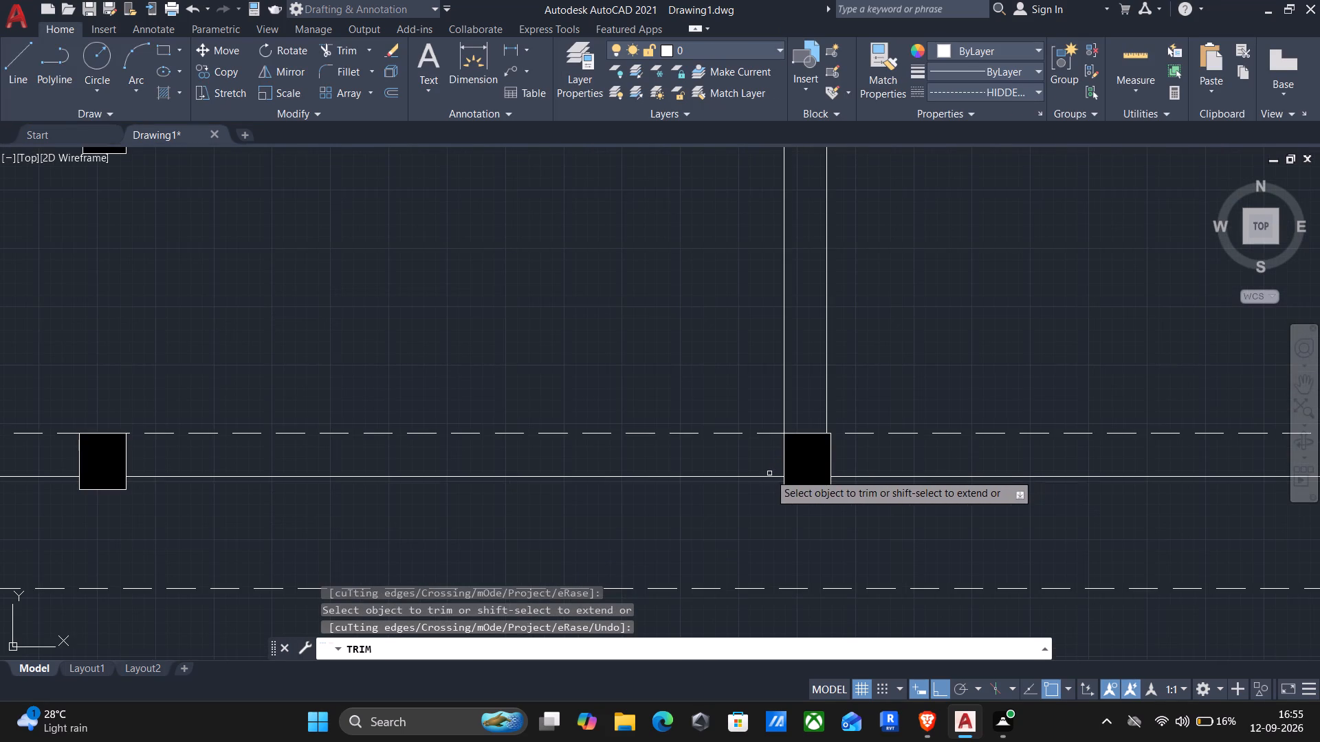
key("Escape")
Extend the two side lines bounding the middle bay of the central room's southern units to the south wall's outer face.
scroll(764, 482, "down", 3)
middle_click_drag(758, 506, 859, 543)
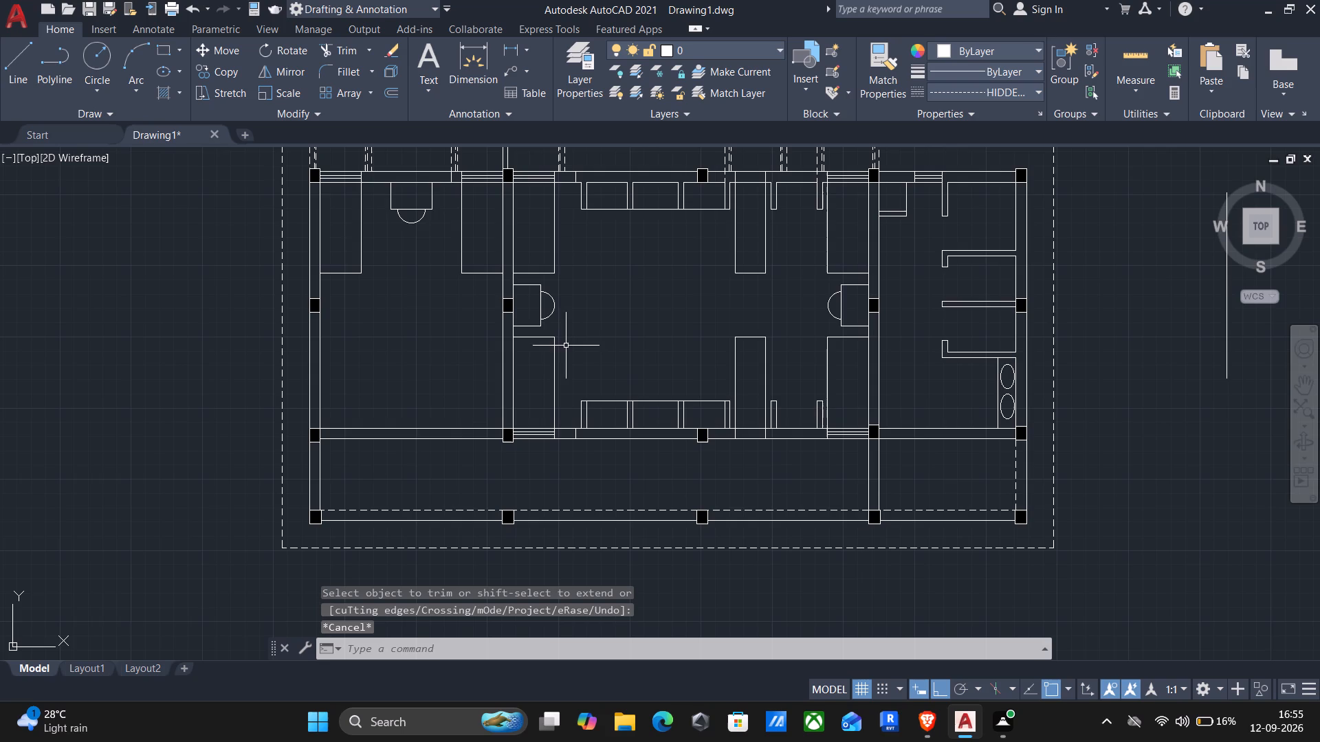
middle_click_drag(394, 379, 396, 403)
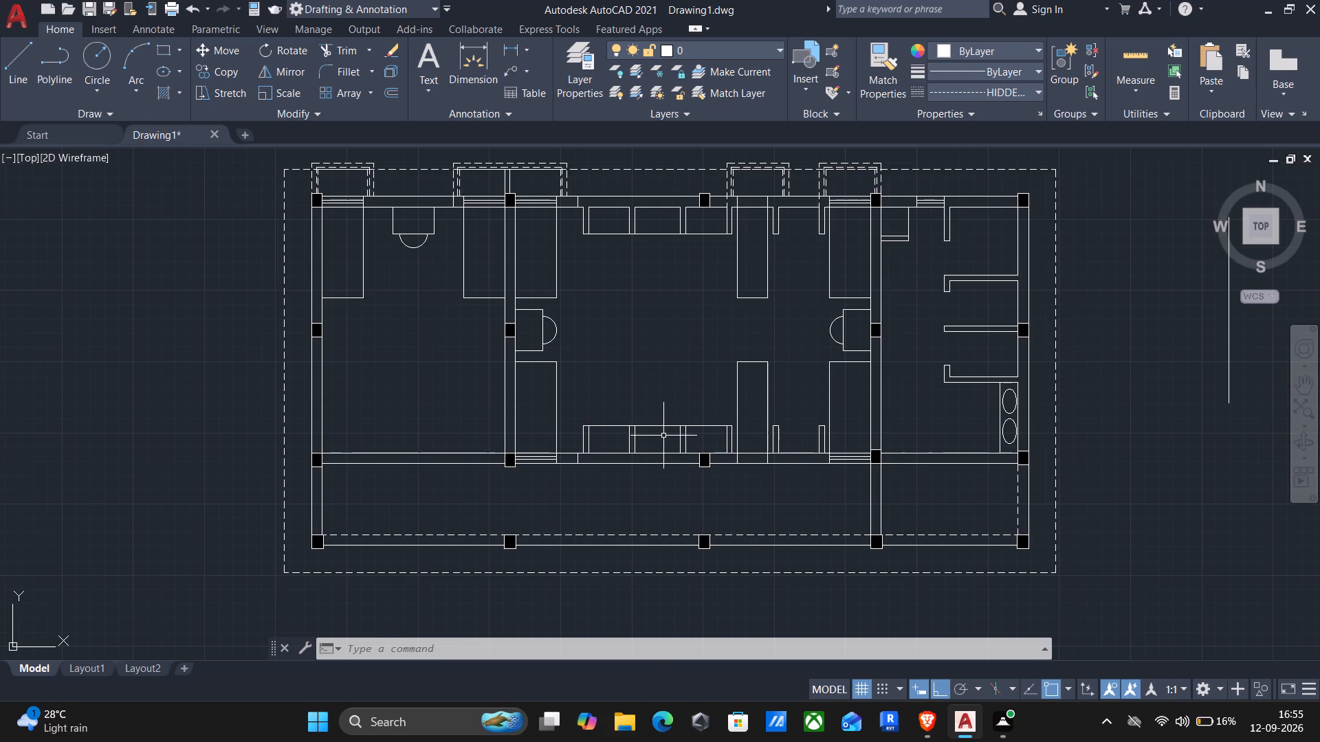
type("ex")
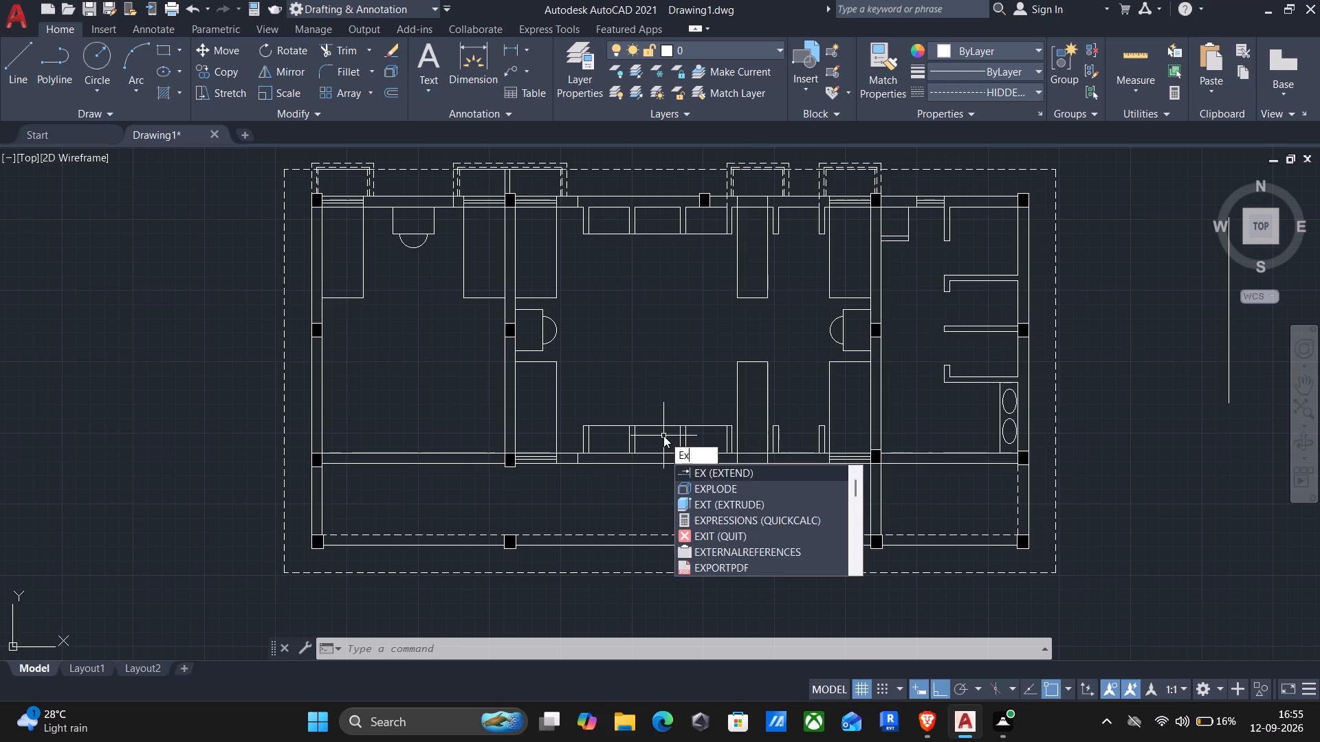
key("Return")
scroll(649, 449, "up", 2)
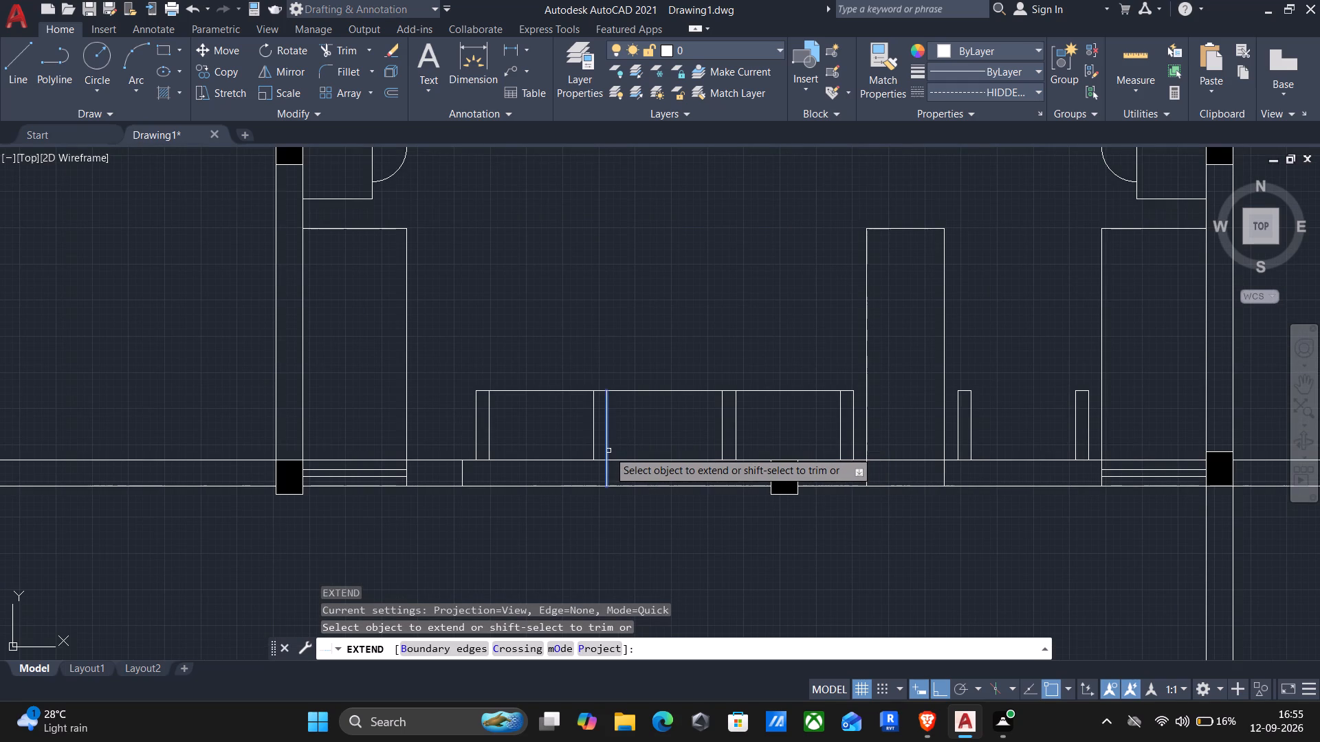
left_click(608, 450)
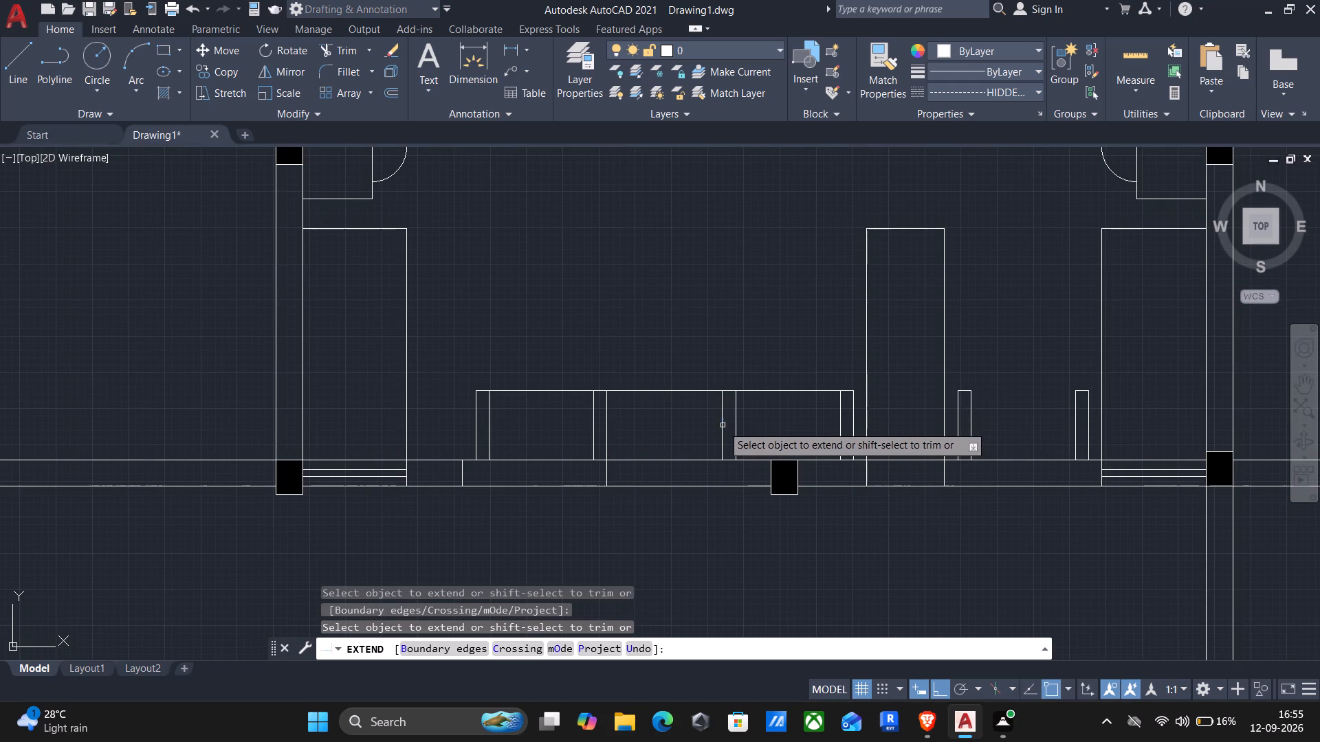
left_click(720, 425)
left_click(720, 426)
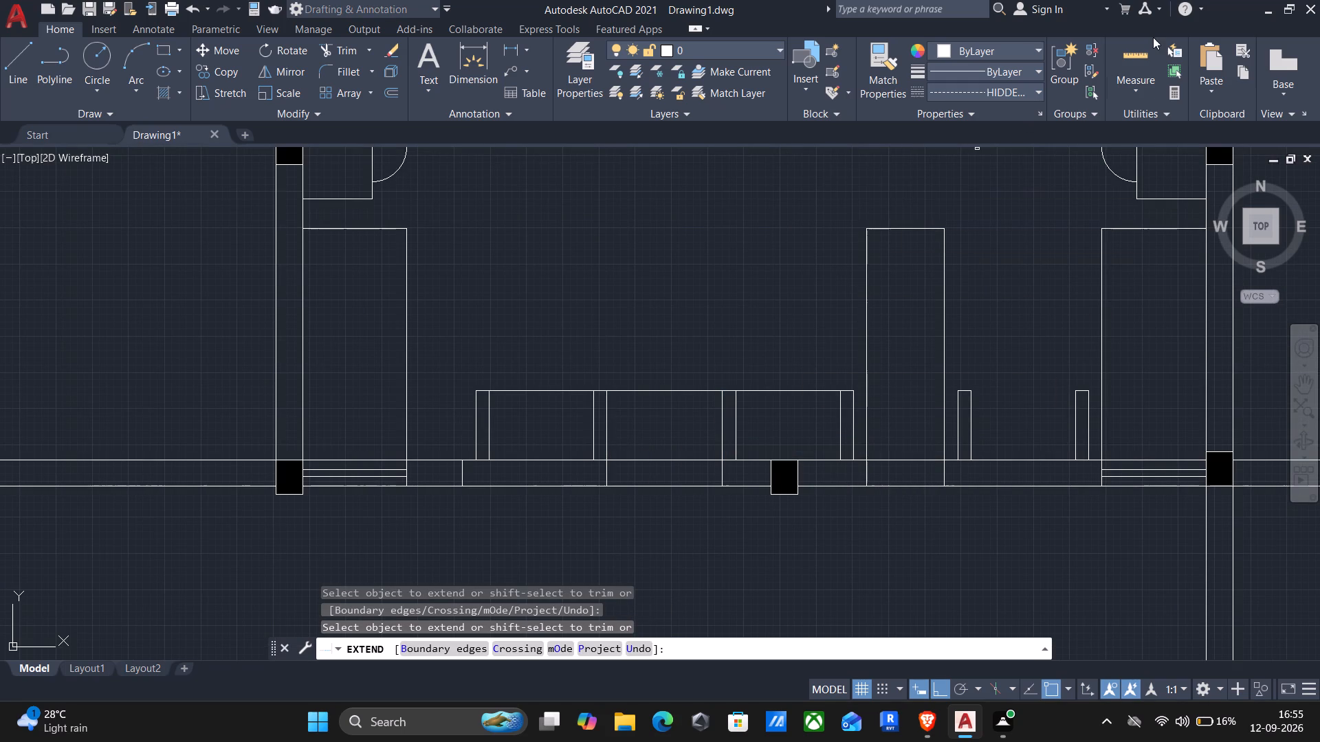
Measure the width of the middle bay between the two extended lines.
left_click(1141, 49)
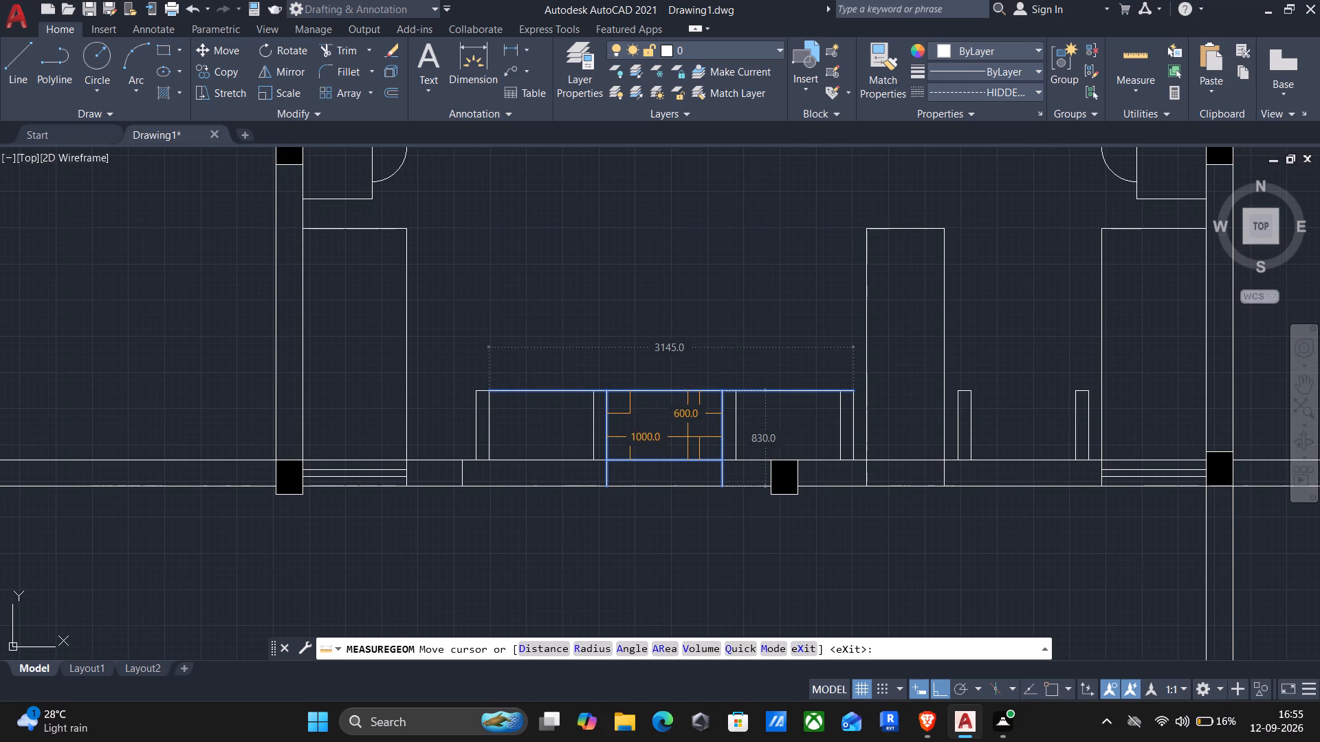
key("Escape")
Trim both faces of the south wall between the two extended lines to cut an opening into the central room.
type("tr")
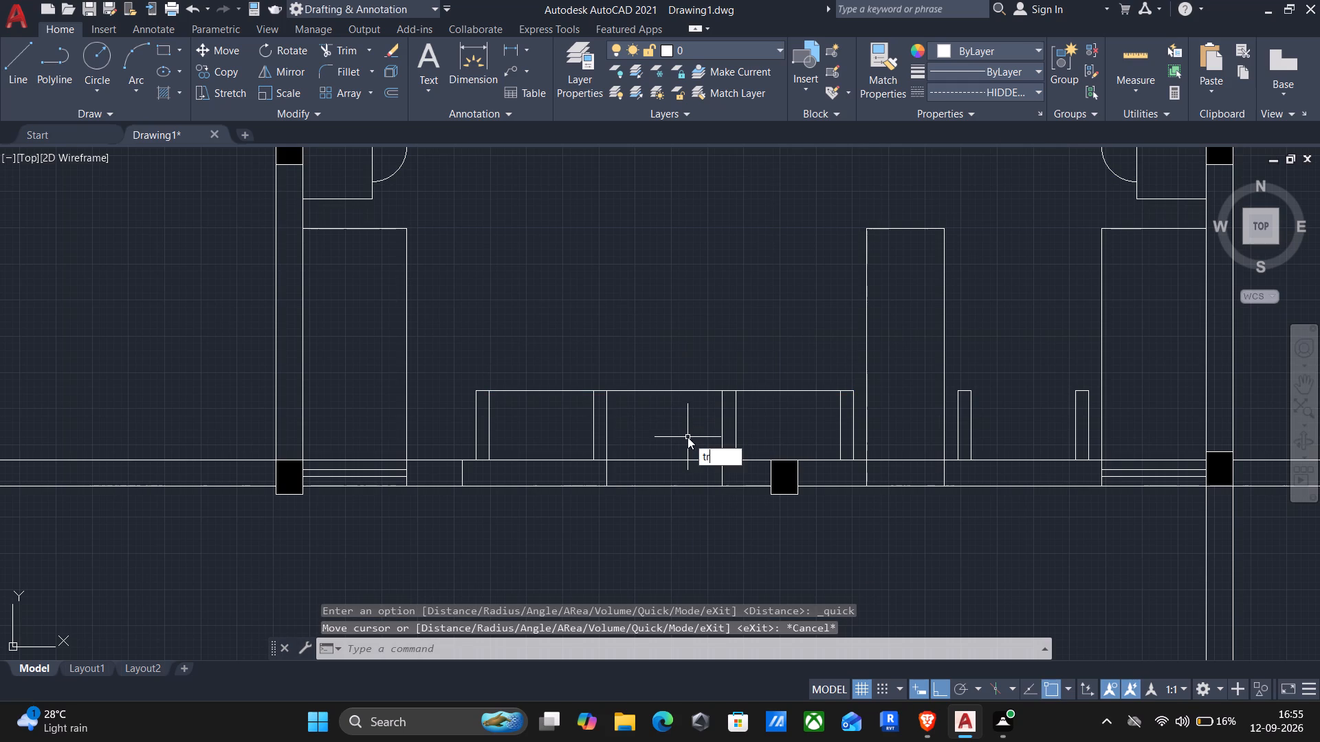
key("Return")
left_click_drag(683, 436, 665, 519)
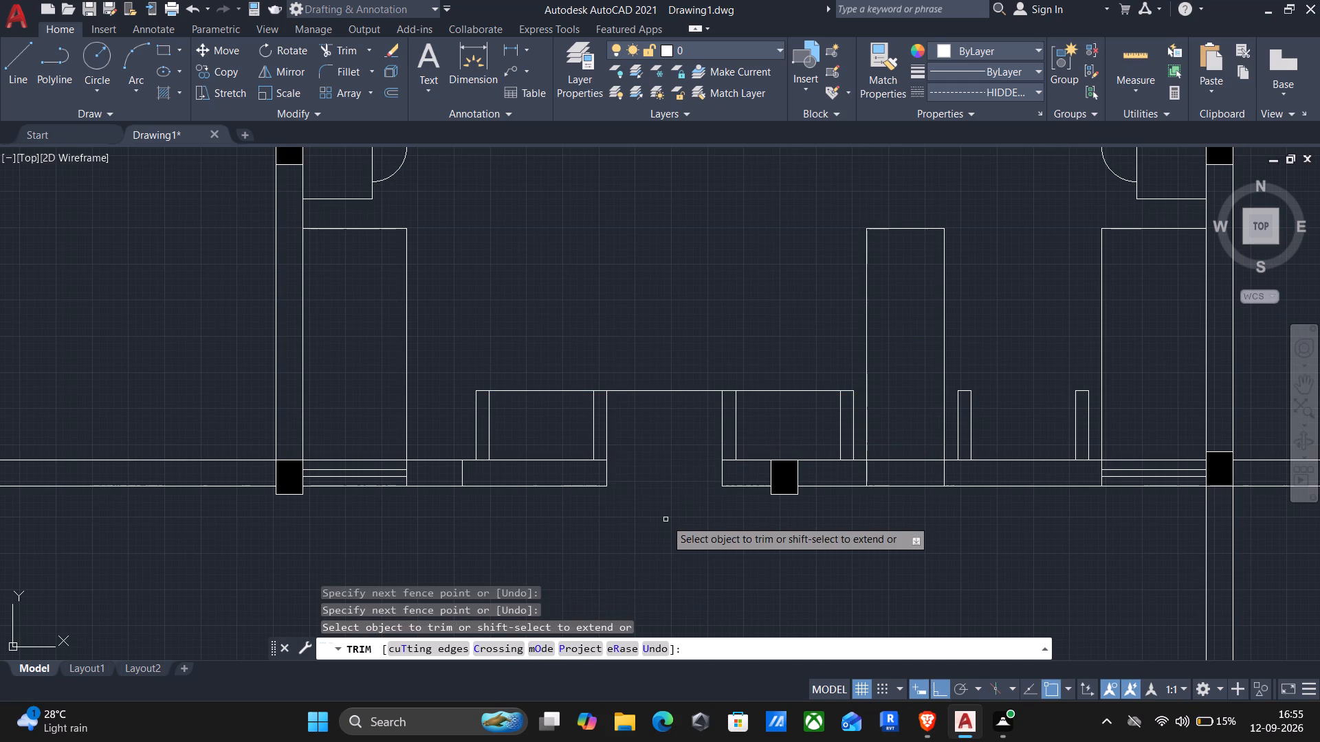
Trim the inner wall line across the panels flanking the opening and the westernmost panel, and remove the short line crossing the wall.
scroll(632, 471, "up", 3)
left_click_drag(482, 469, 511, 392)
scroll(1016, 445, "up", 2)
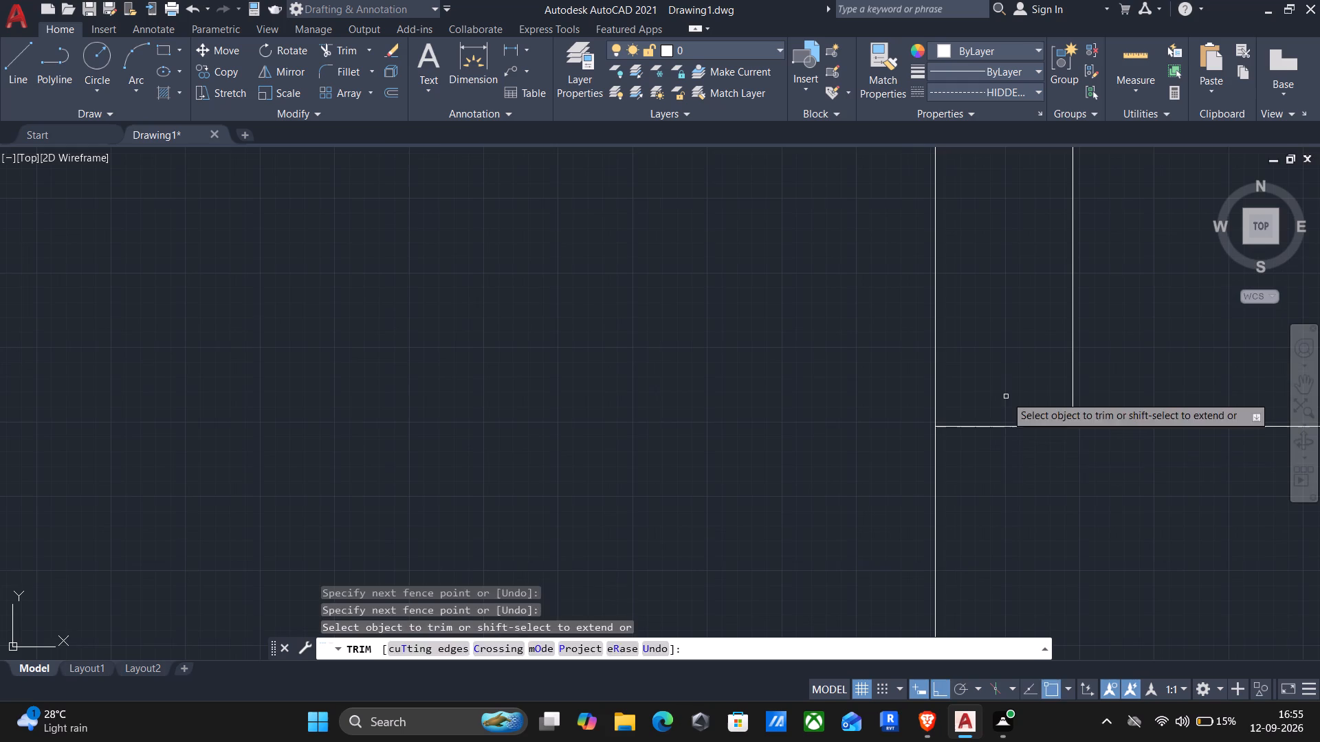
left_click_drag(1006, 395, 983, 488)
scroll(983, 488, "down", 3)
middle_click_drag(856, 526, 896, 358)
scroll(901, 337, "down", 3)
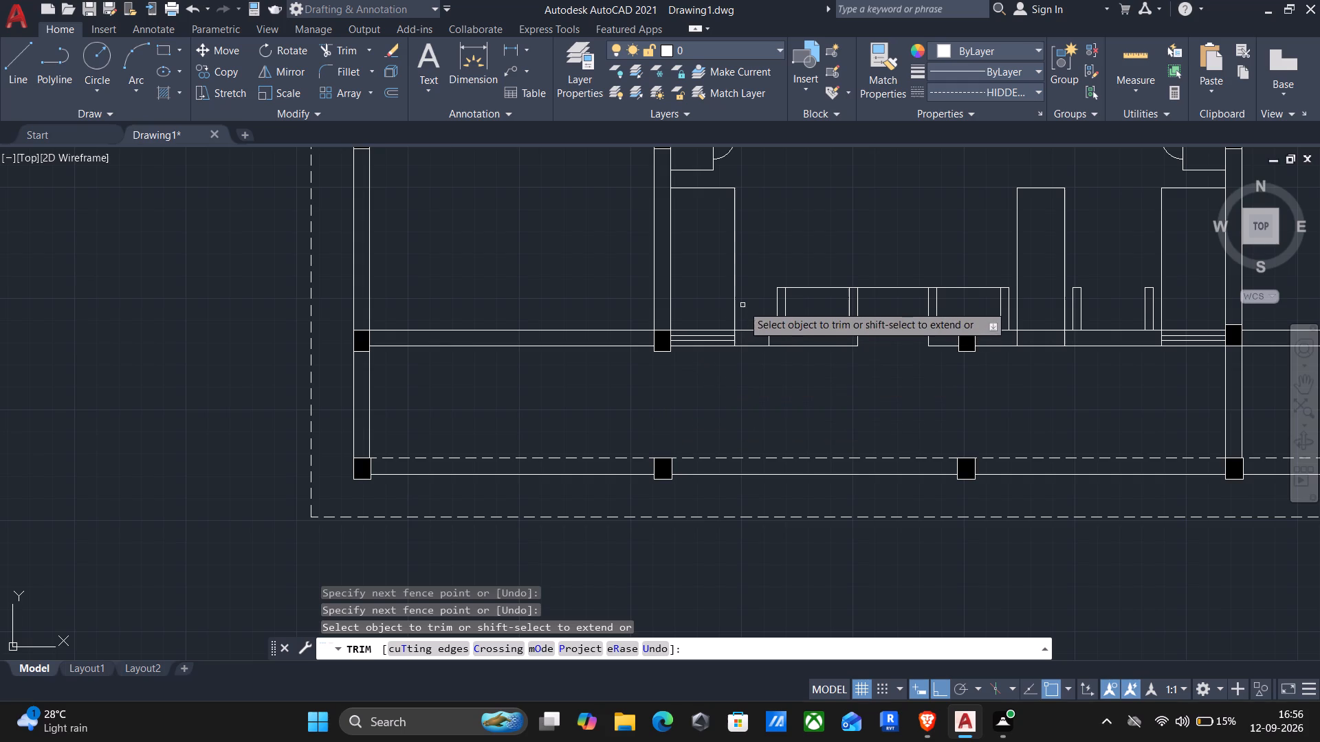
scroll(787, 330, "up", 3)
left_click(754, 325)
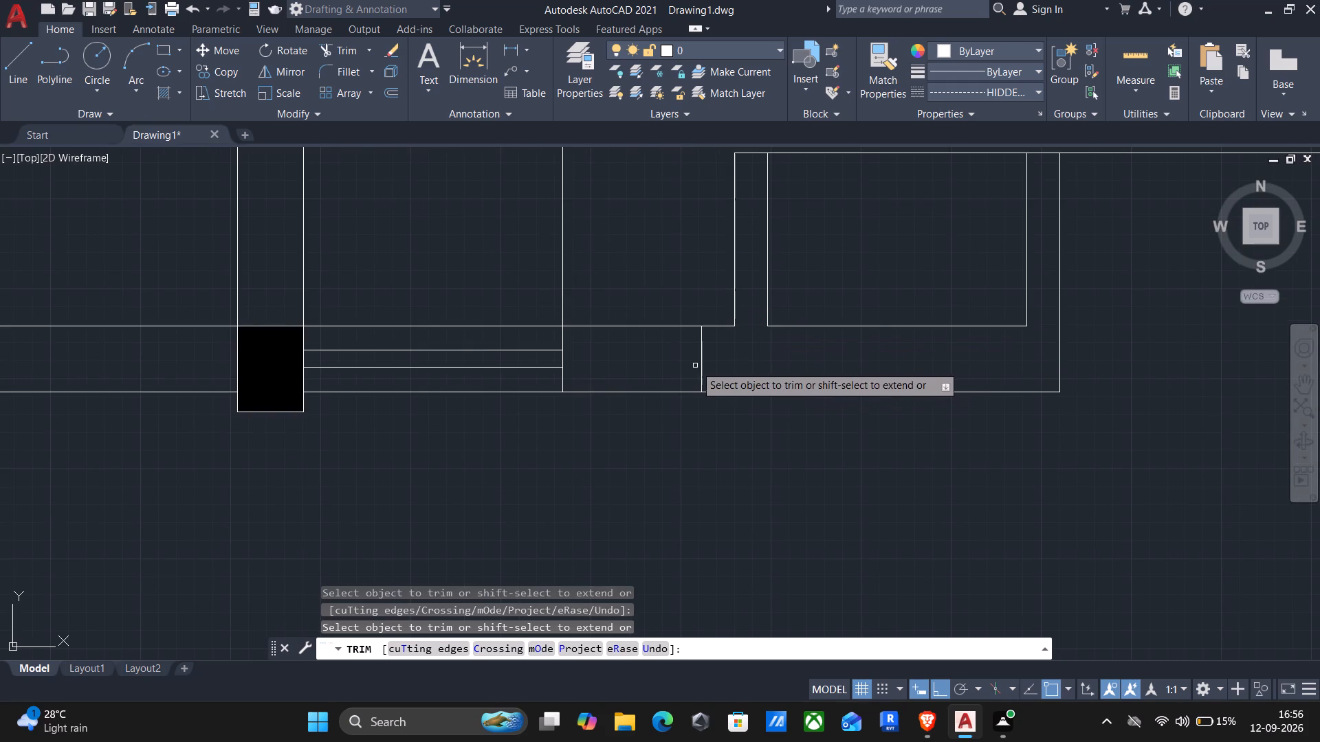
left_click_drag(694, 364, 718, 359)
scroll(718, 358, "down", 2)
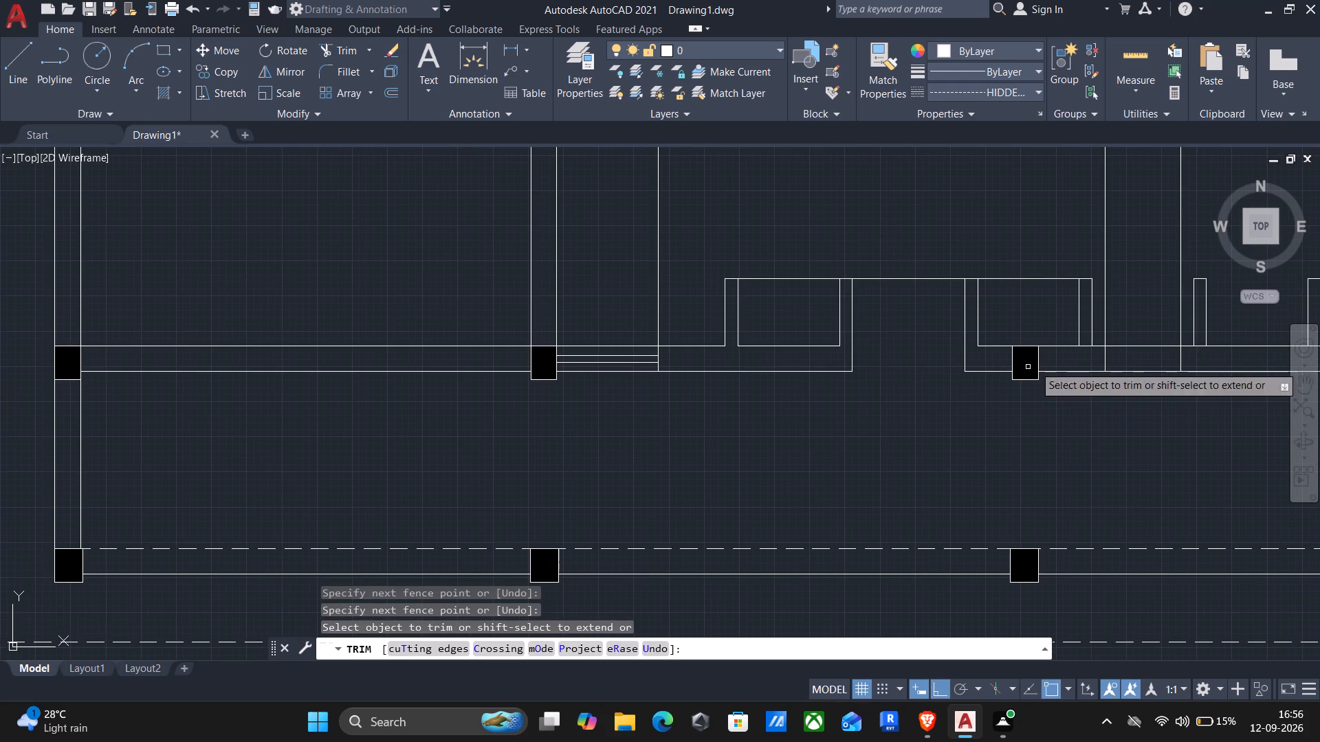
Trim the inner south wall line across the eastern unit's outer panel and the free-standing panel just beyond the long rectangle.
scroll(1088, 338, "up", 3)
left_click_drag(1063, 352, 1059, 385)
scroll(1059, 385, "down", 2)
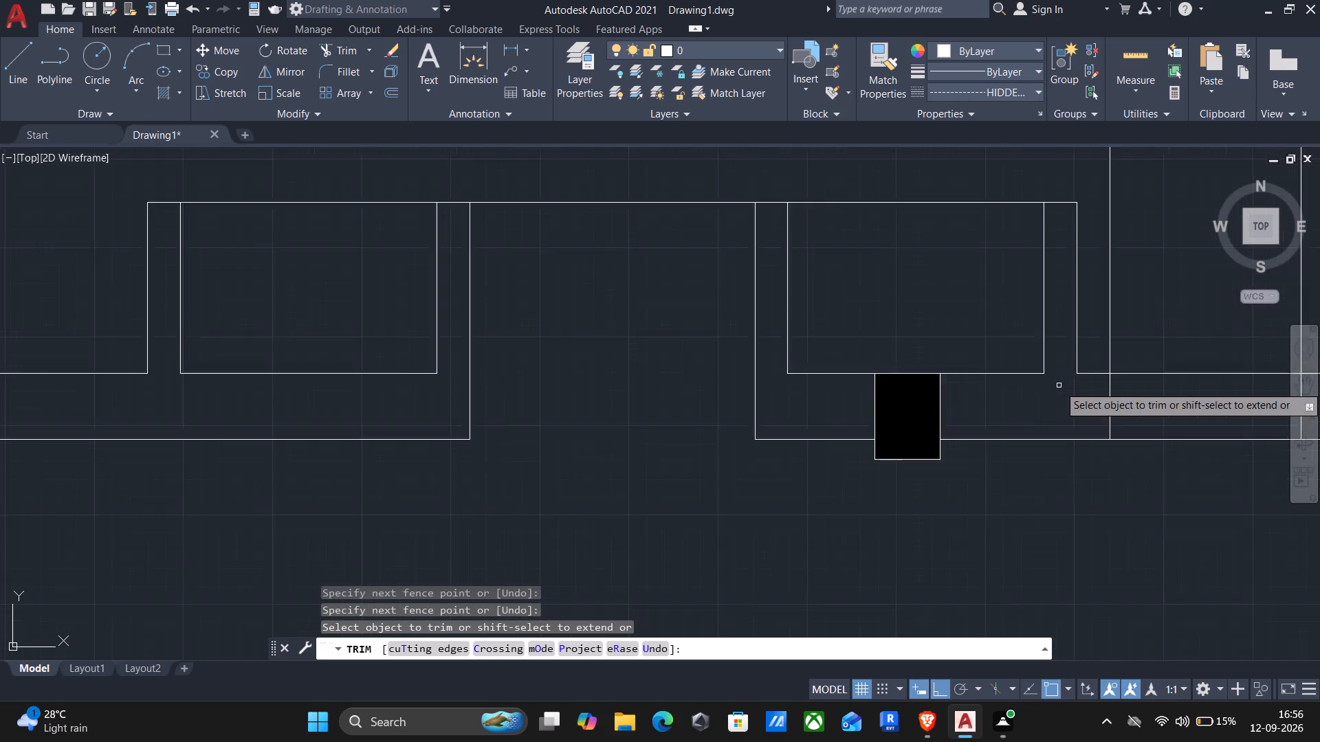
scroll(1077, 445, "down", 1)
middle_click_drag(1077, 446, 738, 524)
scroll(804, 499, "up", 3)
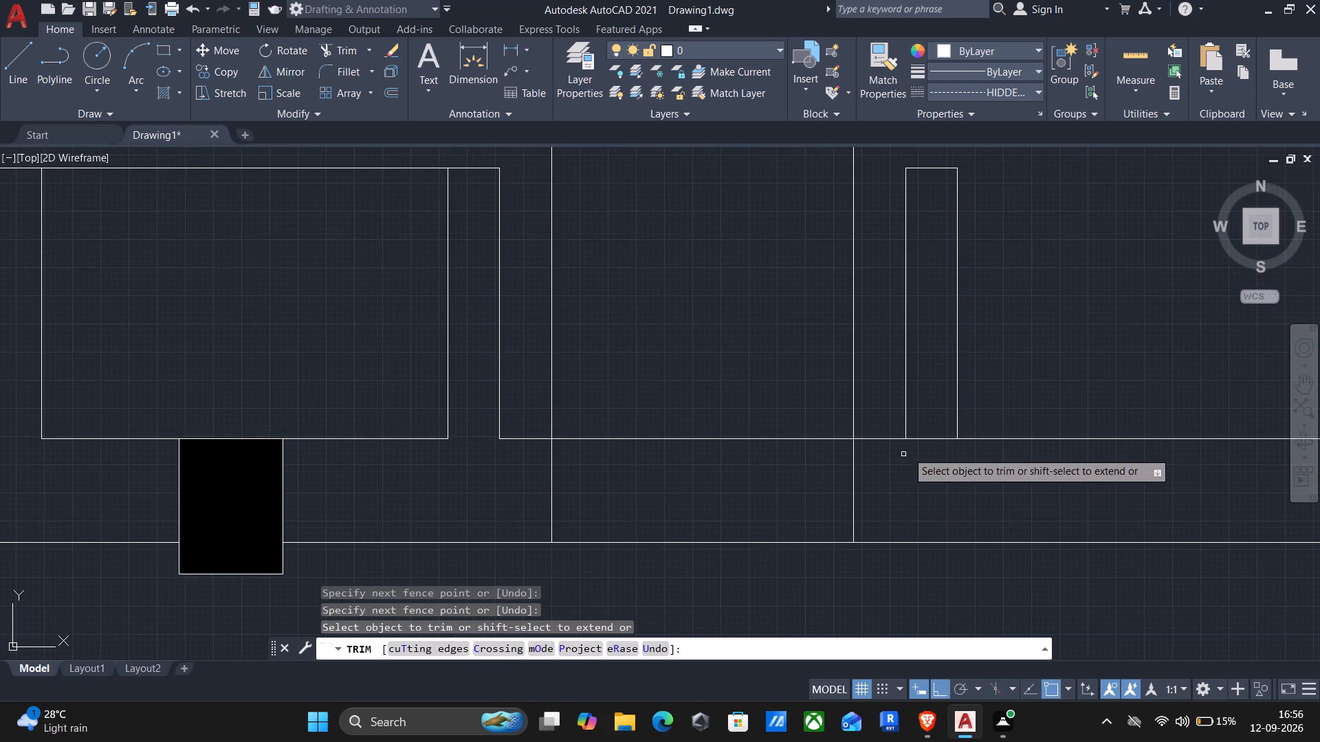
left_click_drag(936, 417, 930, 469)
scroll(929, 470, "down", 3)
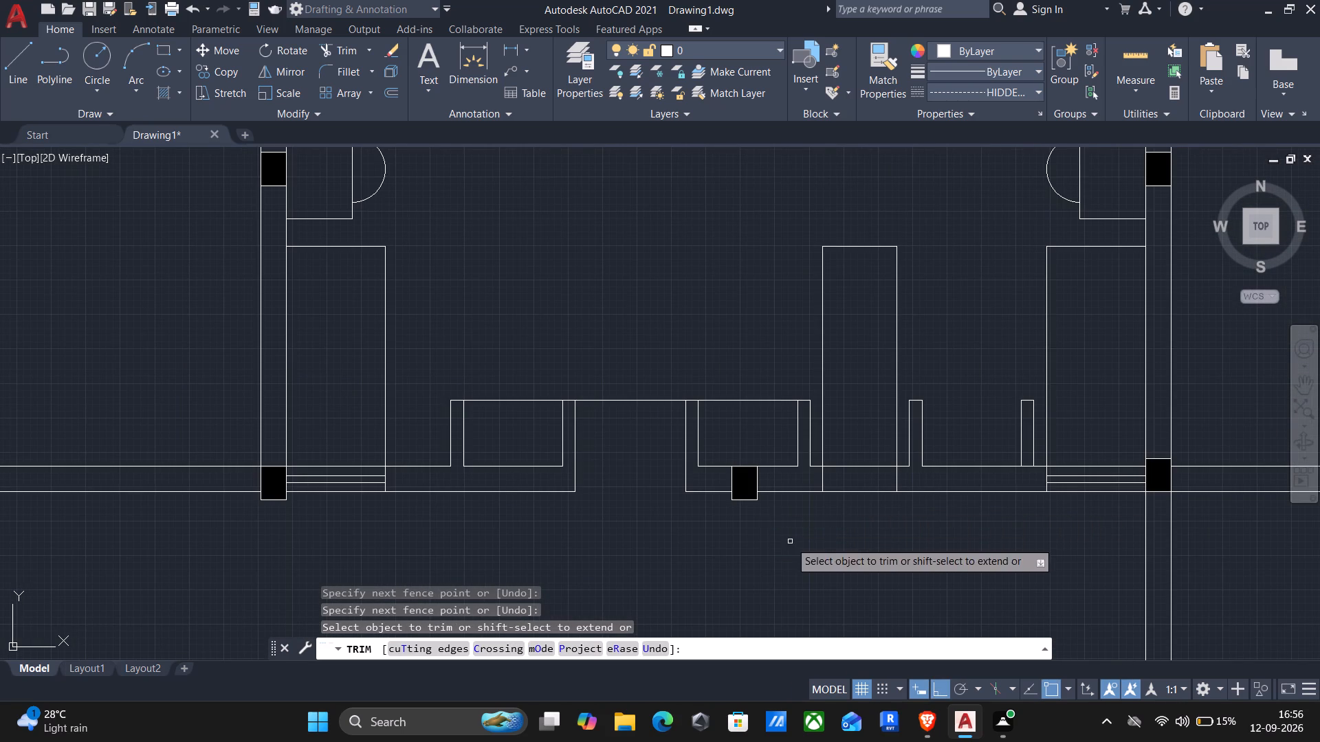
middle_click_drag(789, 542, 722, 552)
middle_click_drag(753, 541, 1031, 482)
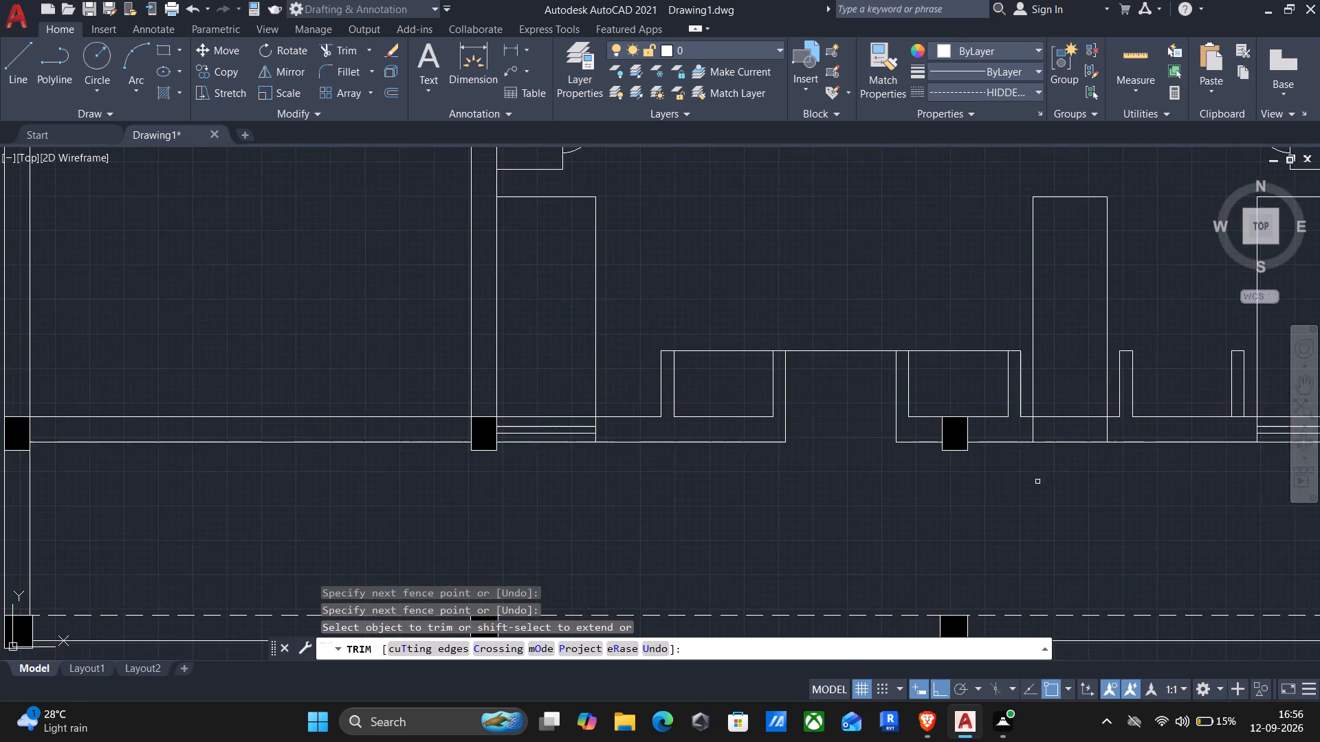
scroll(940, 487, "down", 3)
middle_click_drag(793, 498, 766, 501)
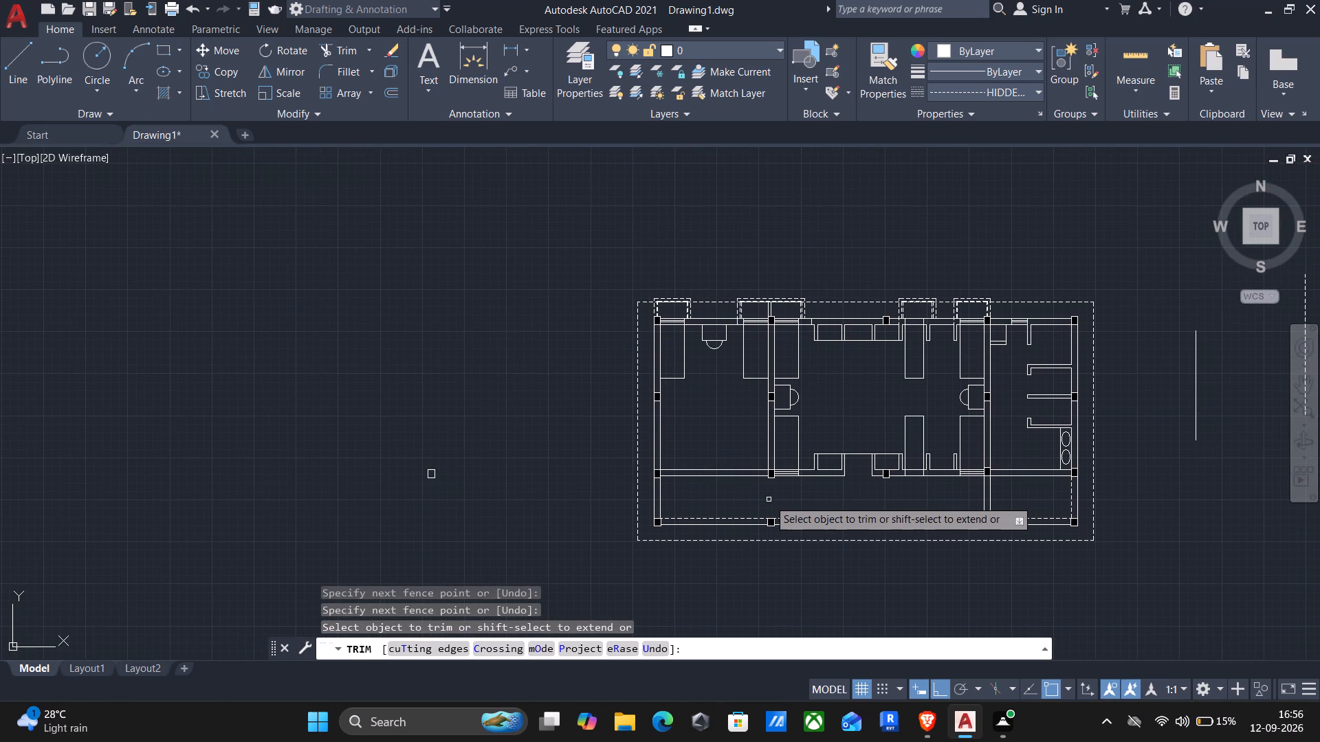
key("Escape")
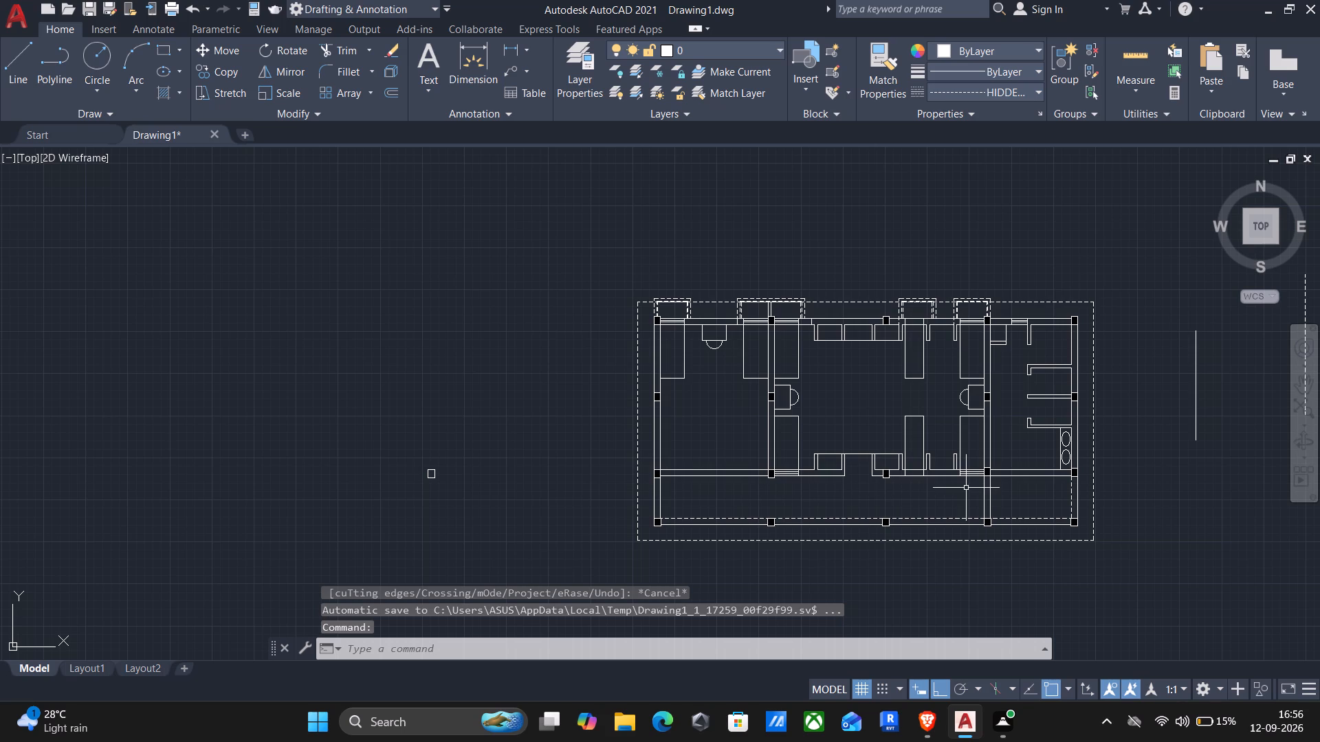
Copy the unit and column just east of the opening into the west room's southeast corner, aligning its outer panel line with the corner column.
scroll(925, 491, "up", 2)
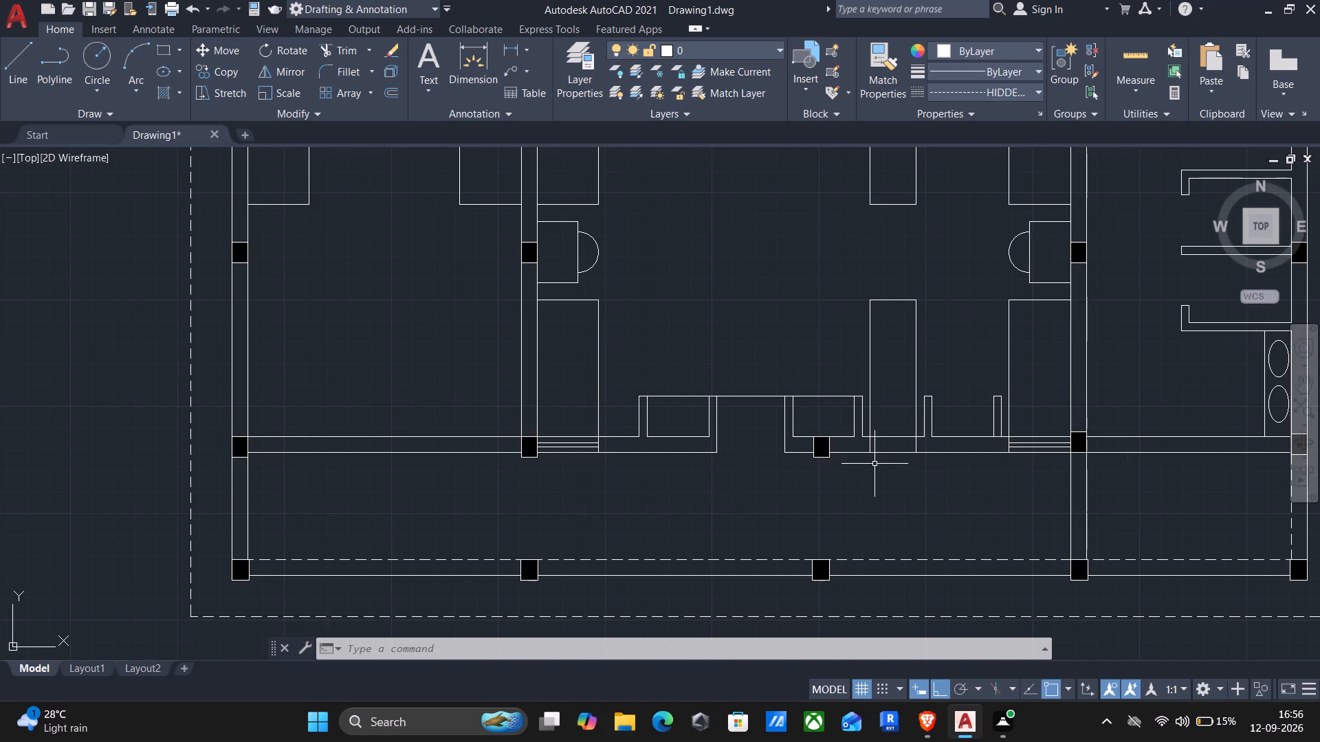
scroll(874, 464, "up", 3)
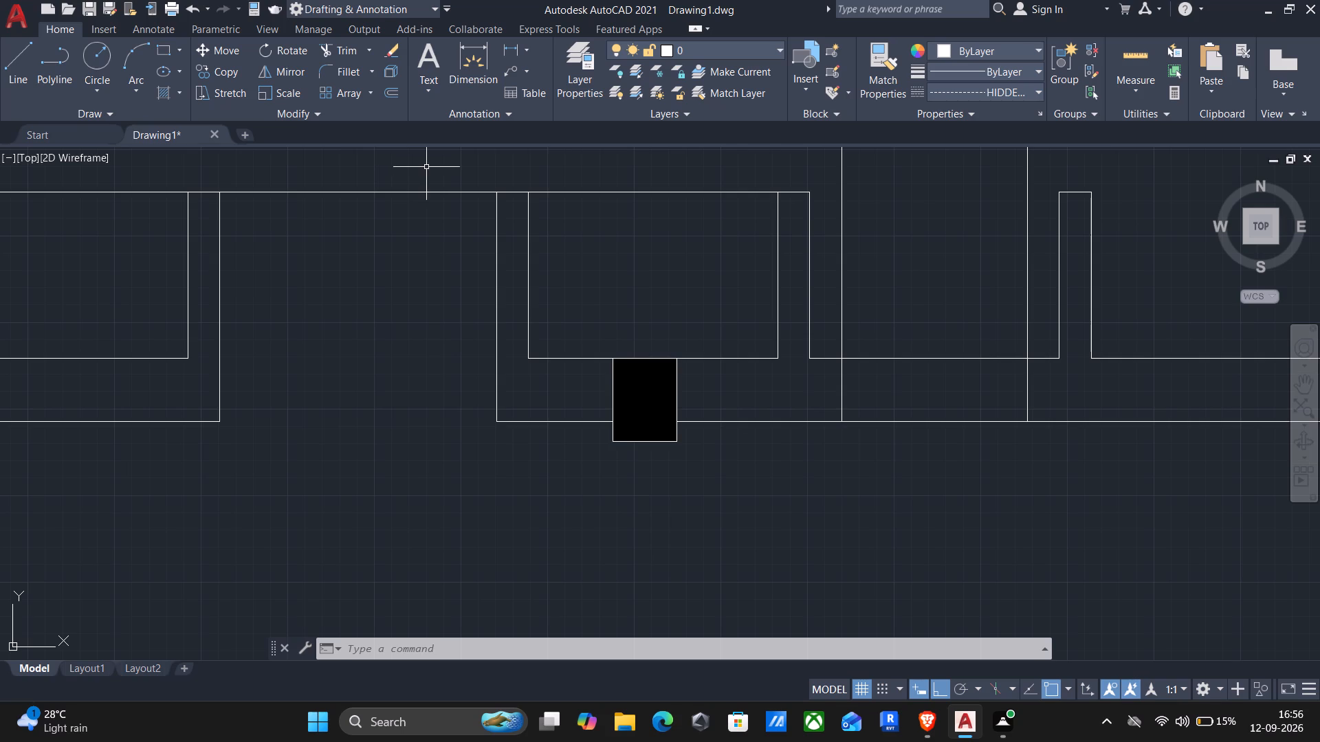
left_click(427, 167)
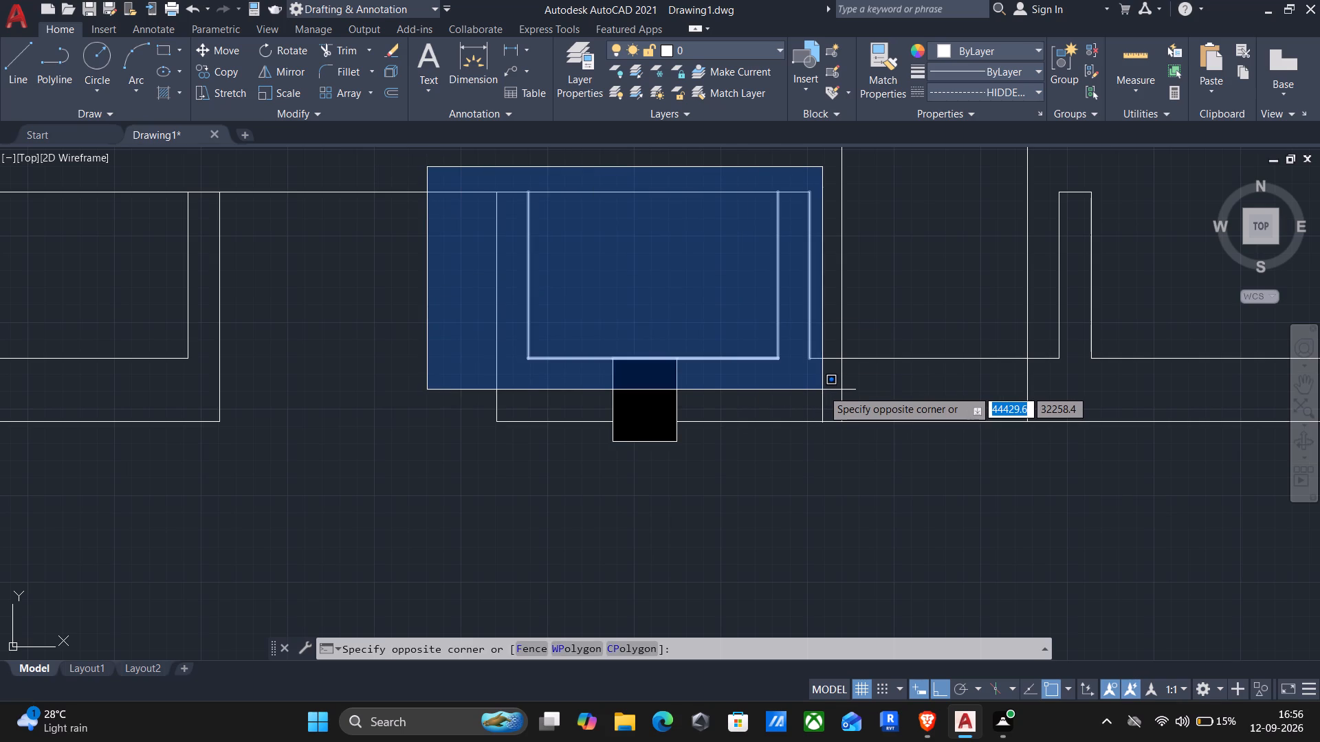
left_click(852, 449)
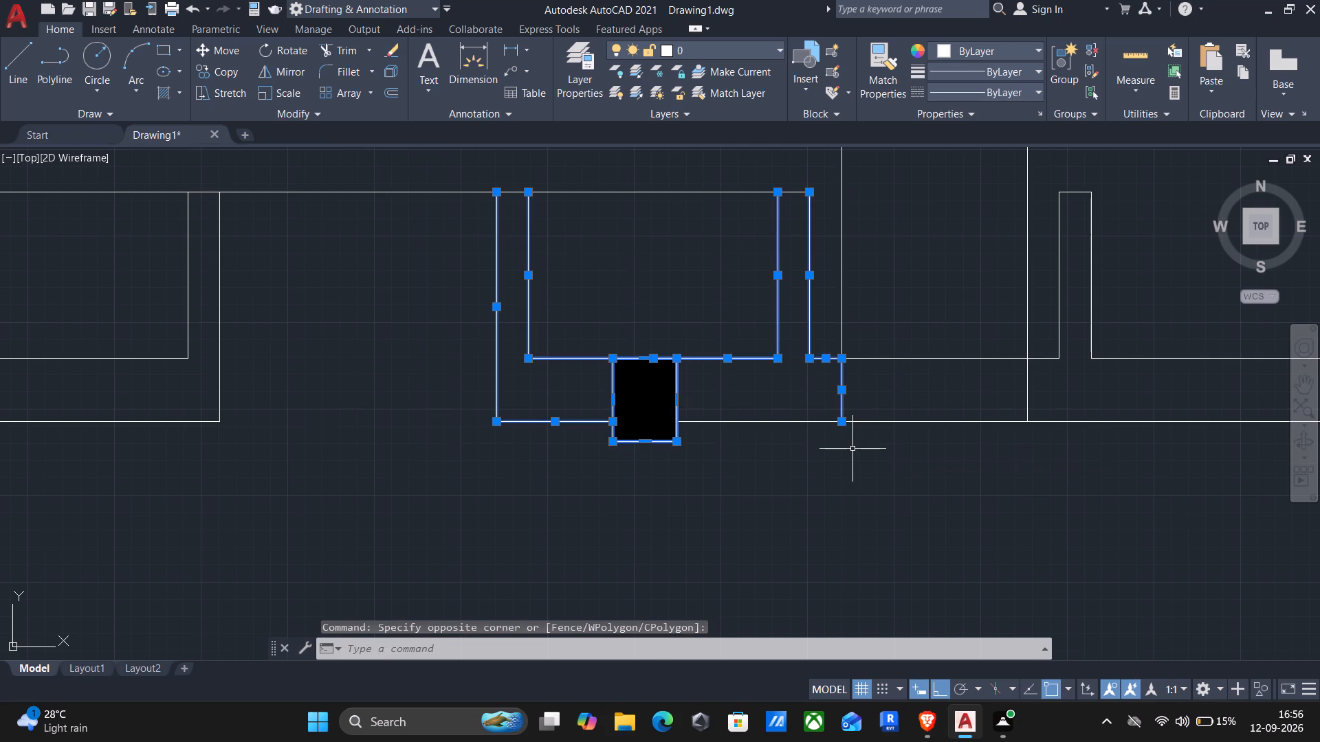
type("co")
key("Return")
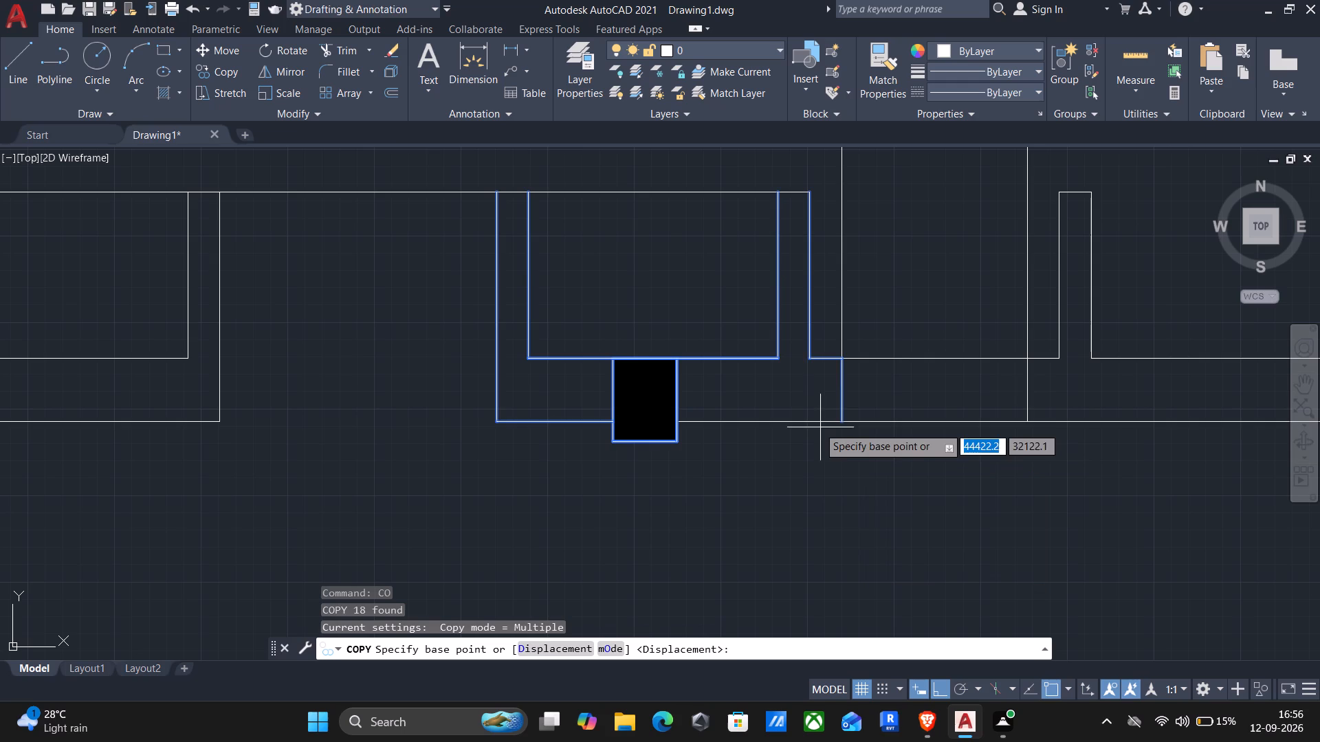
left_click(811, 359)
middle_click_drag(524, 459, 561, 462)
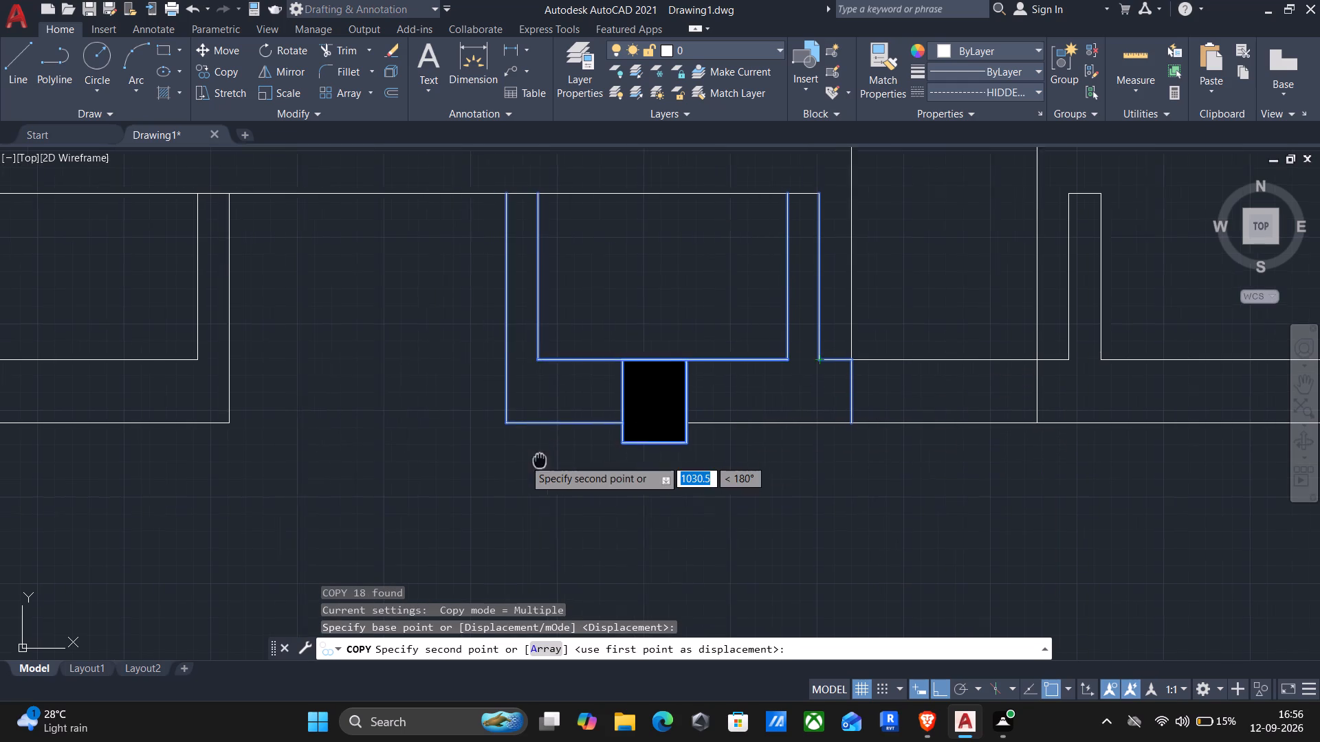
middle_click_drag(561, 462, 1238, 479)
scroll(1132, 461, "down", 2)
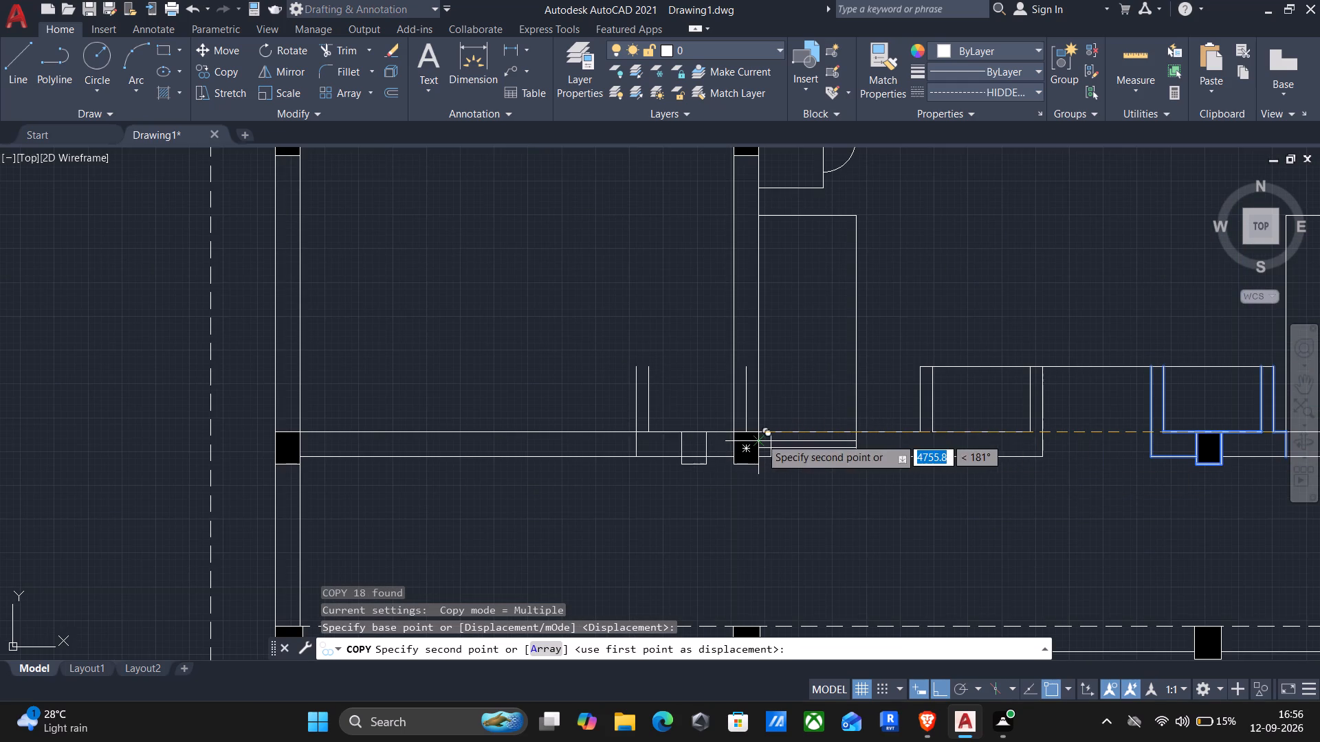
scroll(760, 436, "up", 2)
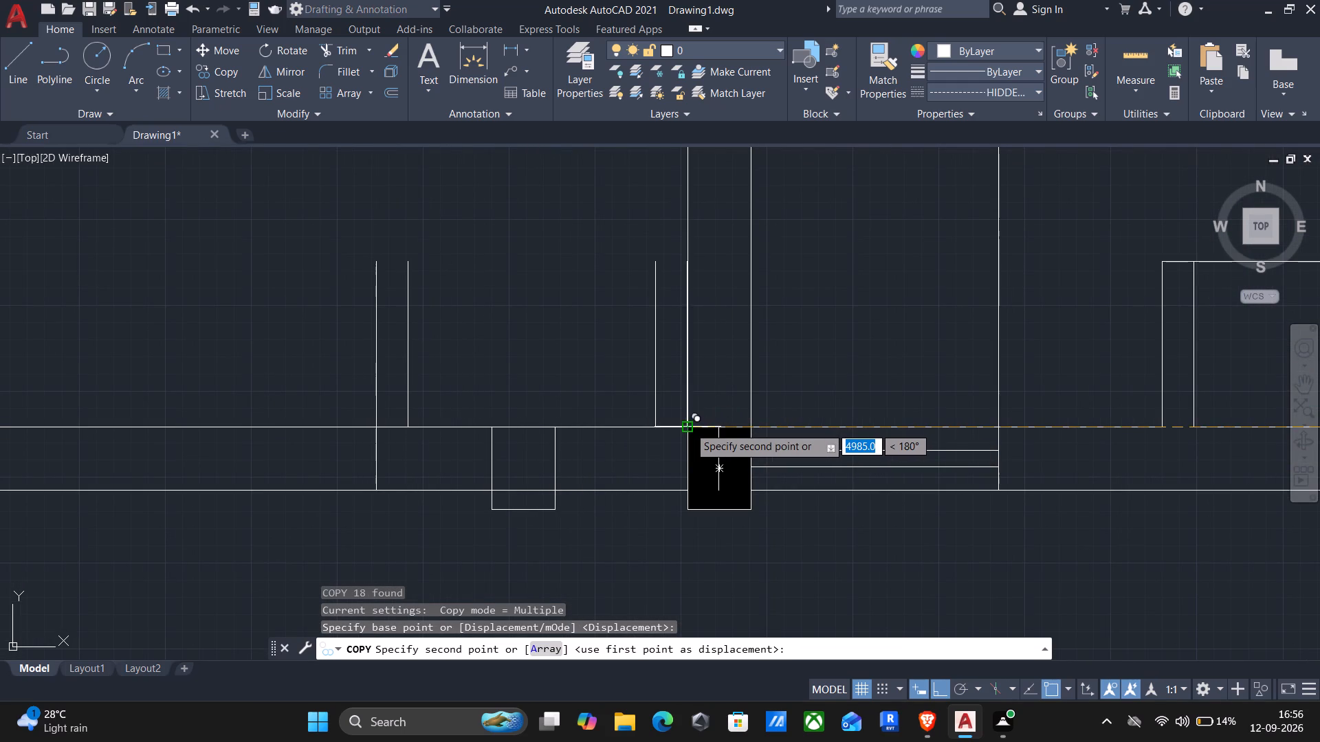
left_click(690, 427)
key("Escape")
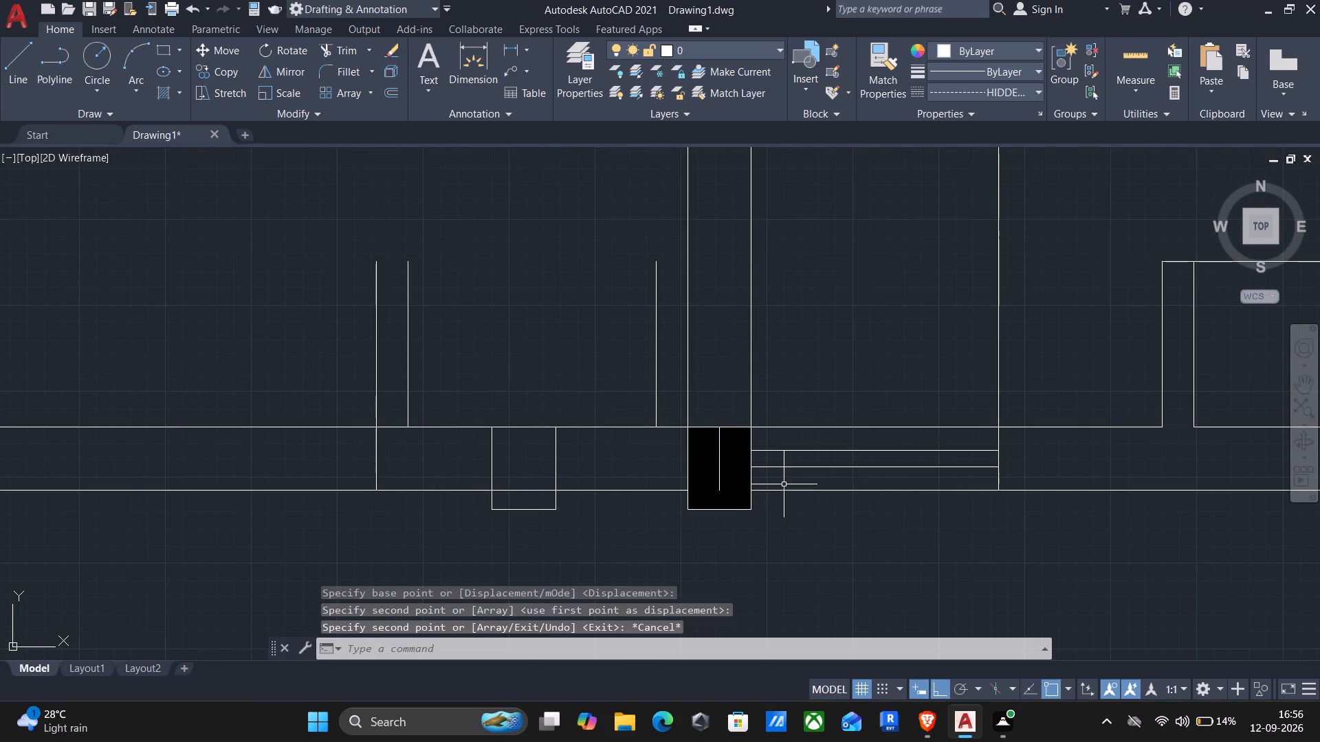
Erase the stray short line inside the corner column and the copied column outline with its leftover bottom edge.
left_click(720, 466)
key("Delete")
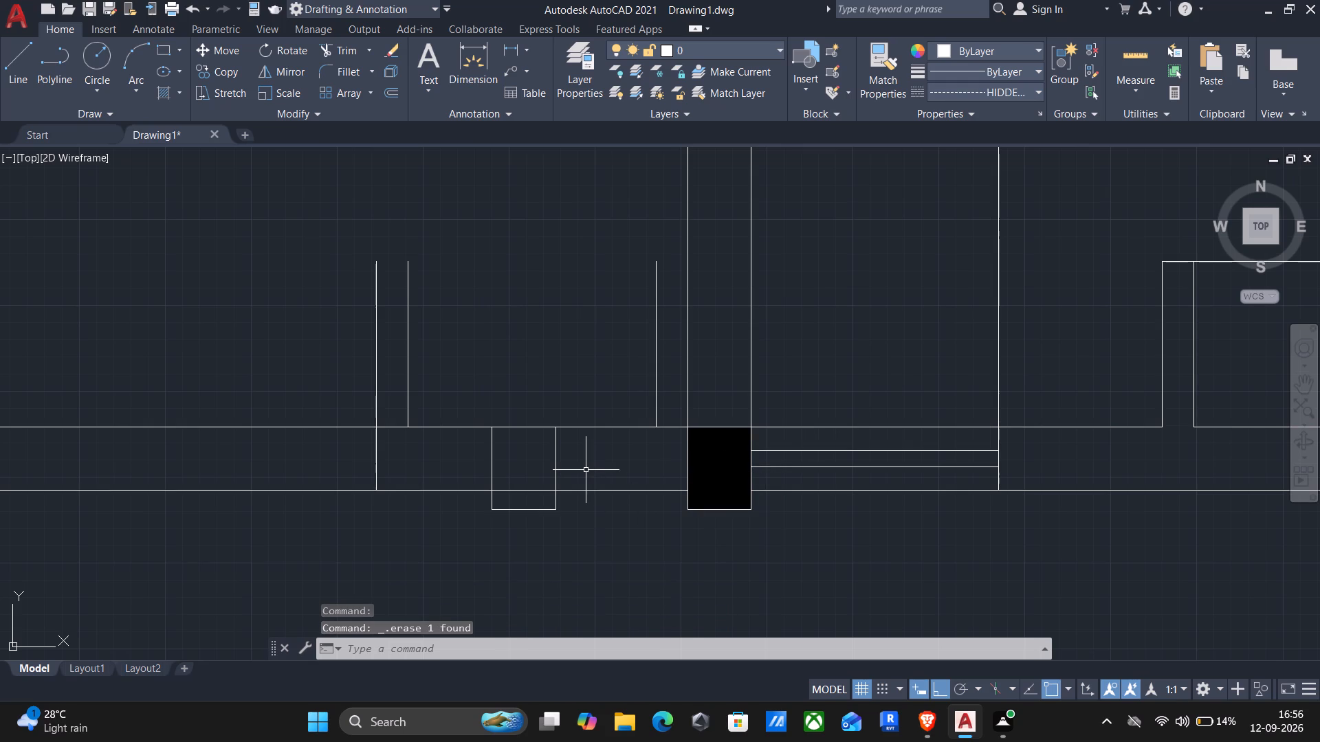
left_click(573, 470)
left_click(475, 462)
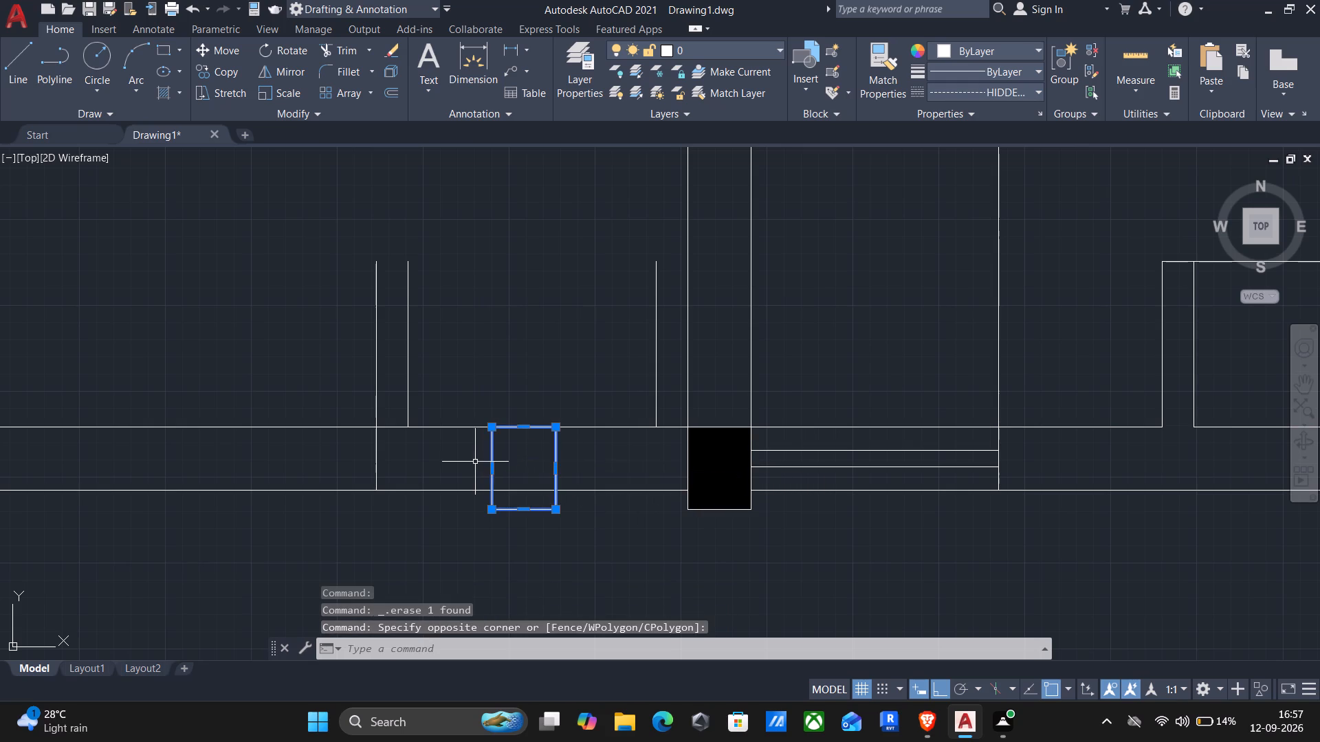
key("Delete")
scroll(565, 512, "down", 1)
middle_click(575, 535)
scroll(575, 521, "up", 3)
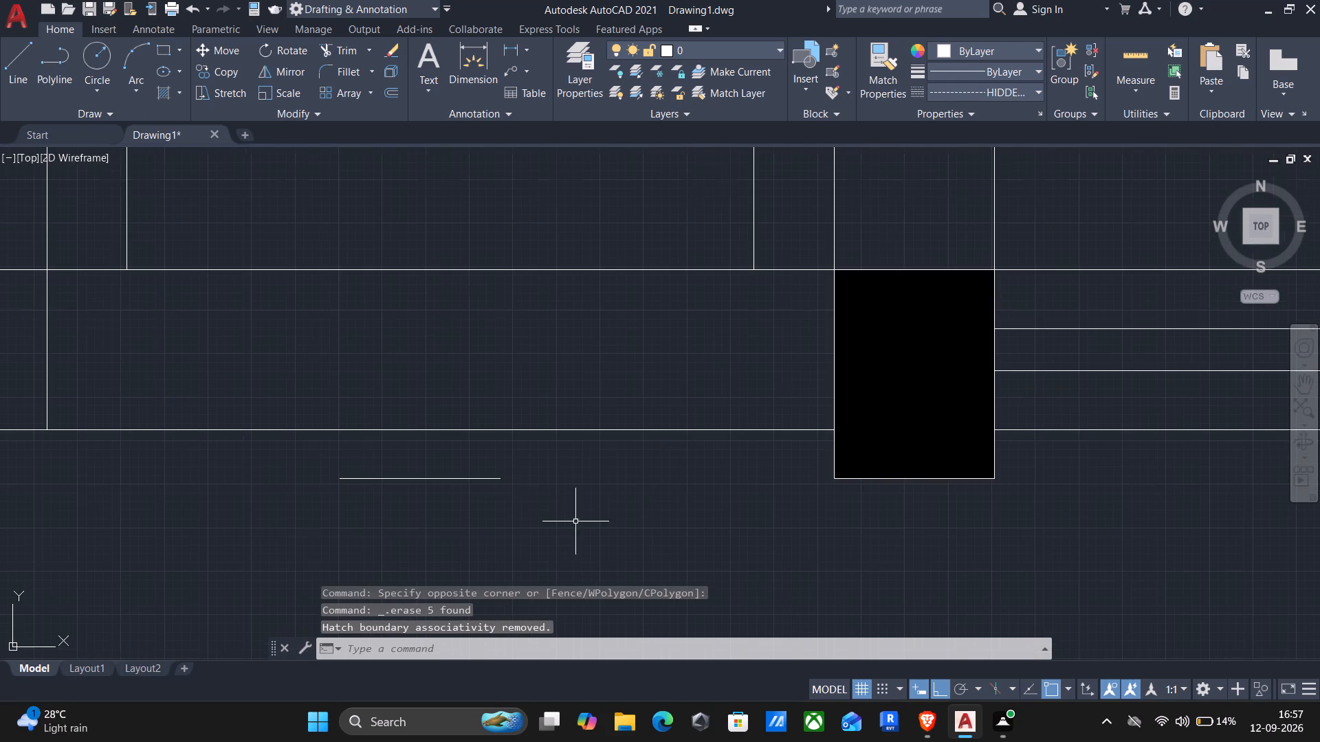
left_click_drag(566, 521, 539, 499)
left_click(357, 463)
key("Delete")
scroll(491, 541, "down", 2)
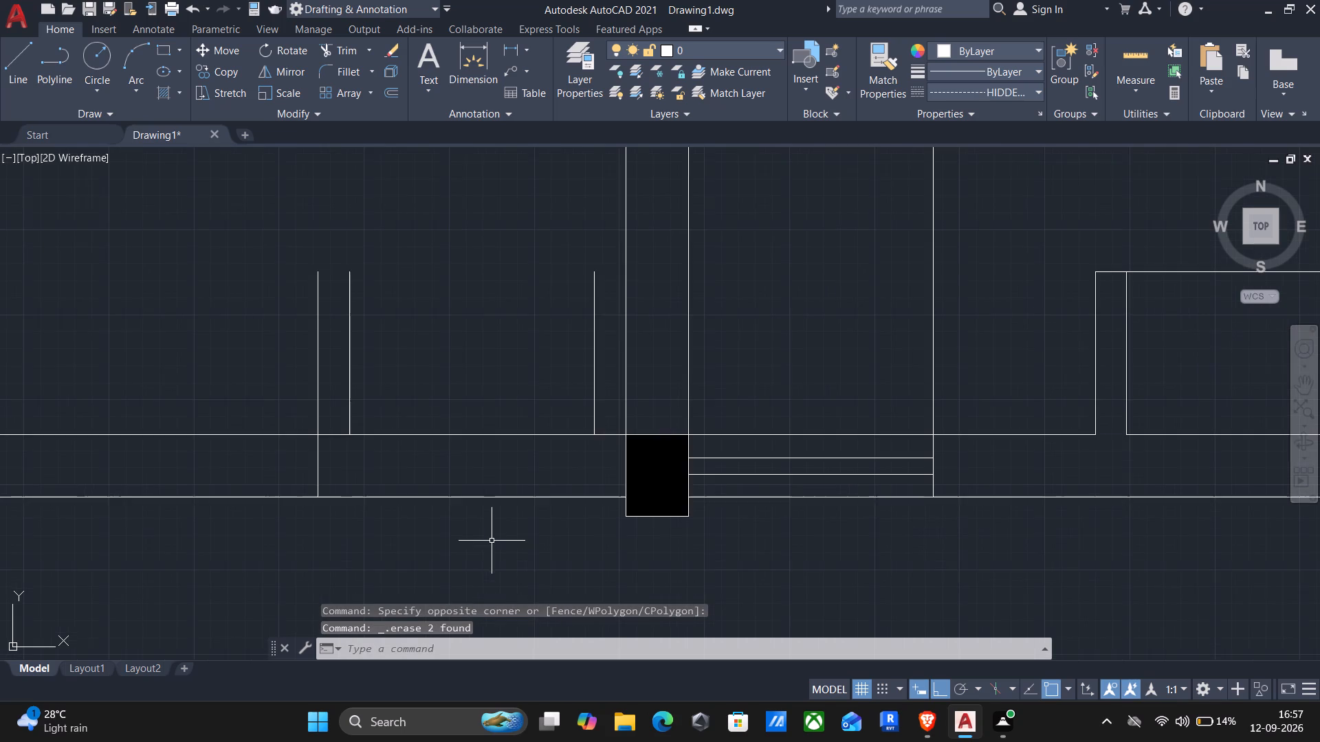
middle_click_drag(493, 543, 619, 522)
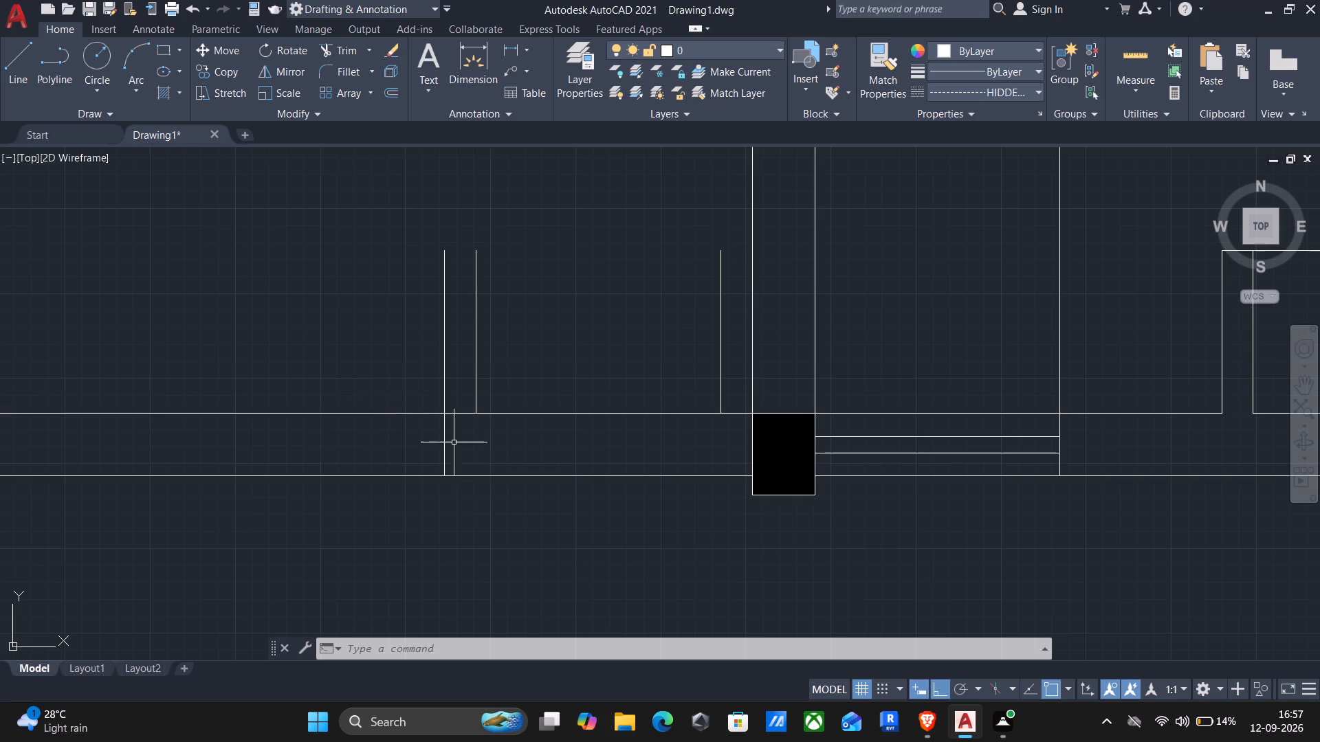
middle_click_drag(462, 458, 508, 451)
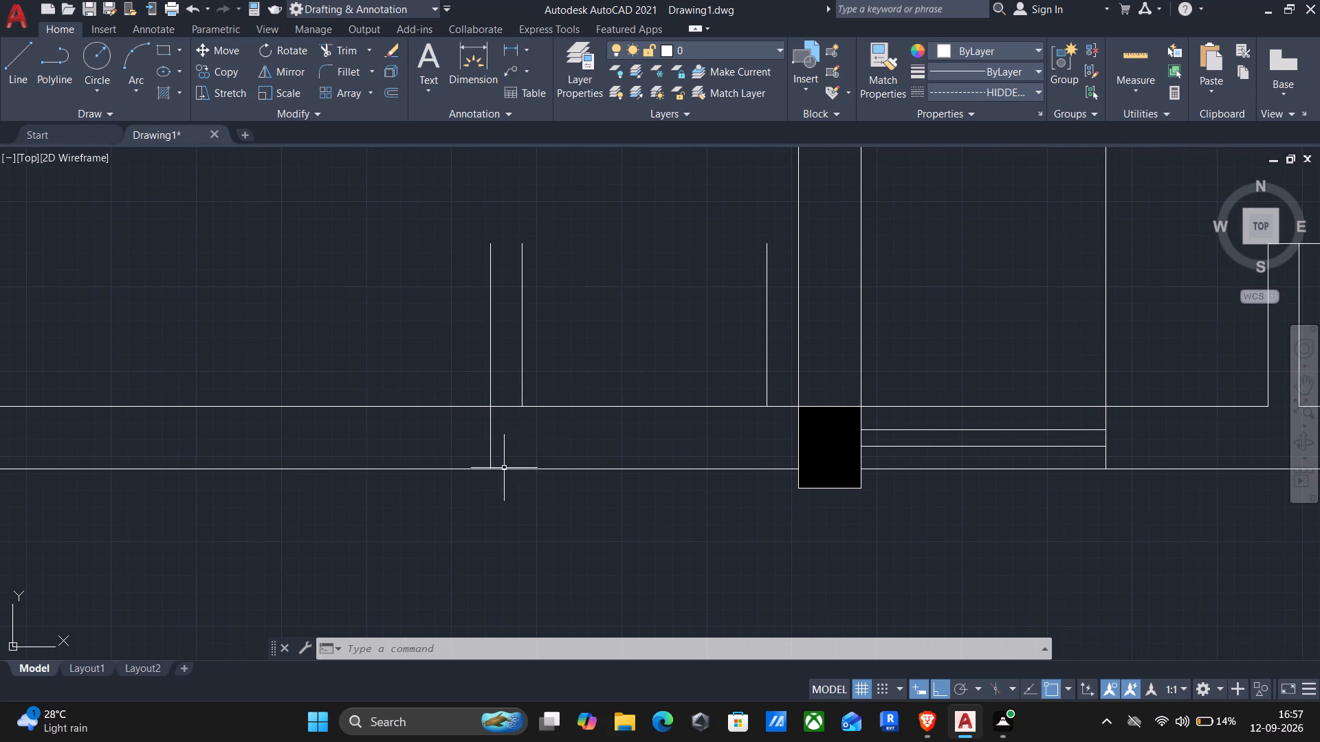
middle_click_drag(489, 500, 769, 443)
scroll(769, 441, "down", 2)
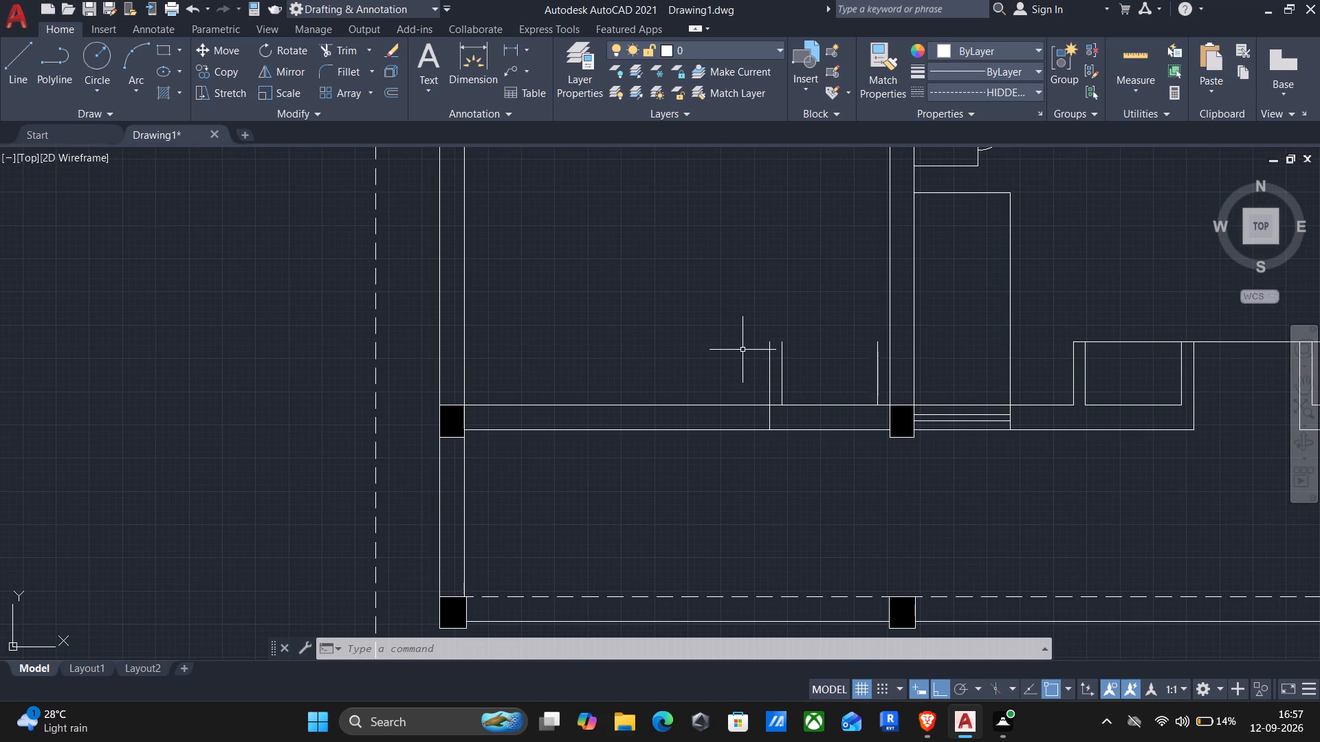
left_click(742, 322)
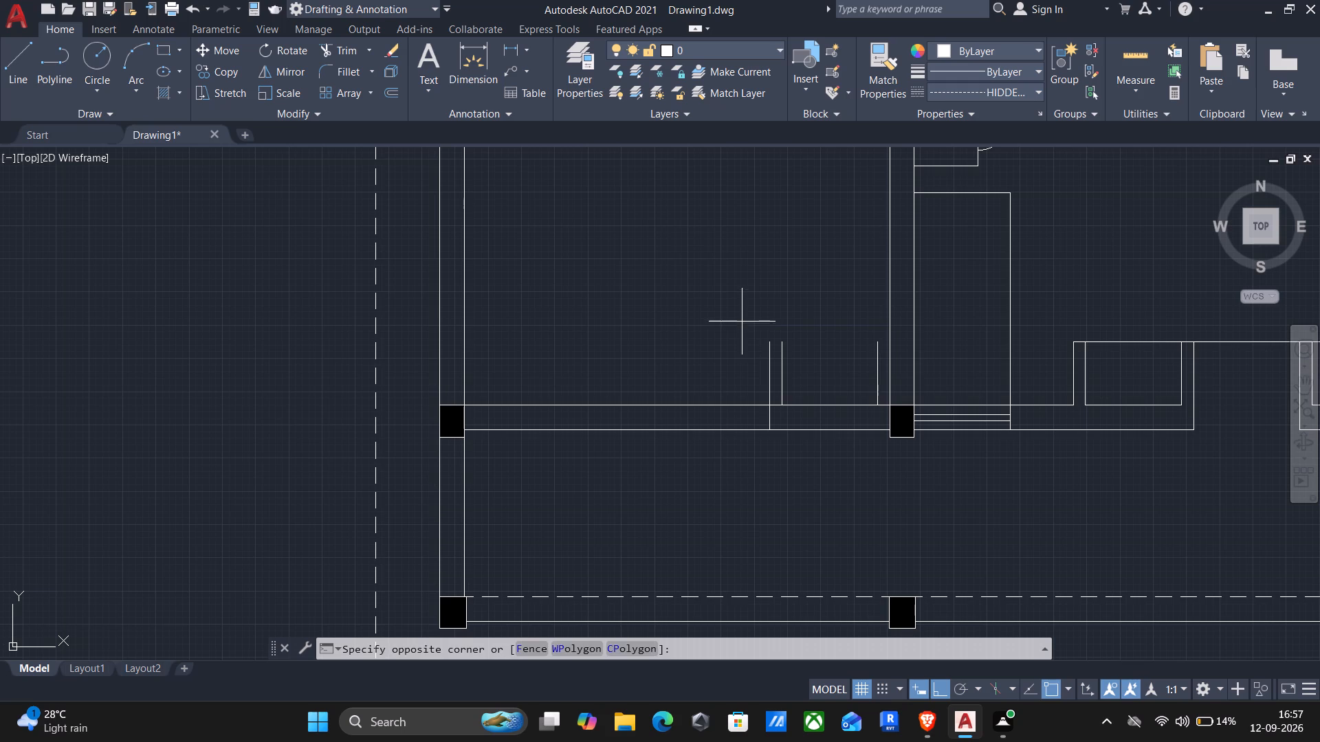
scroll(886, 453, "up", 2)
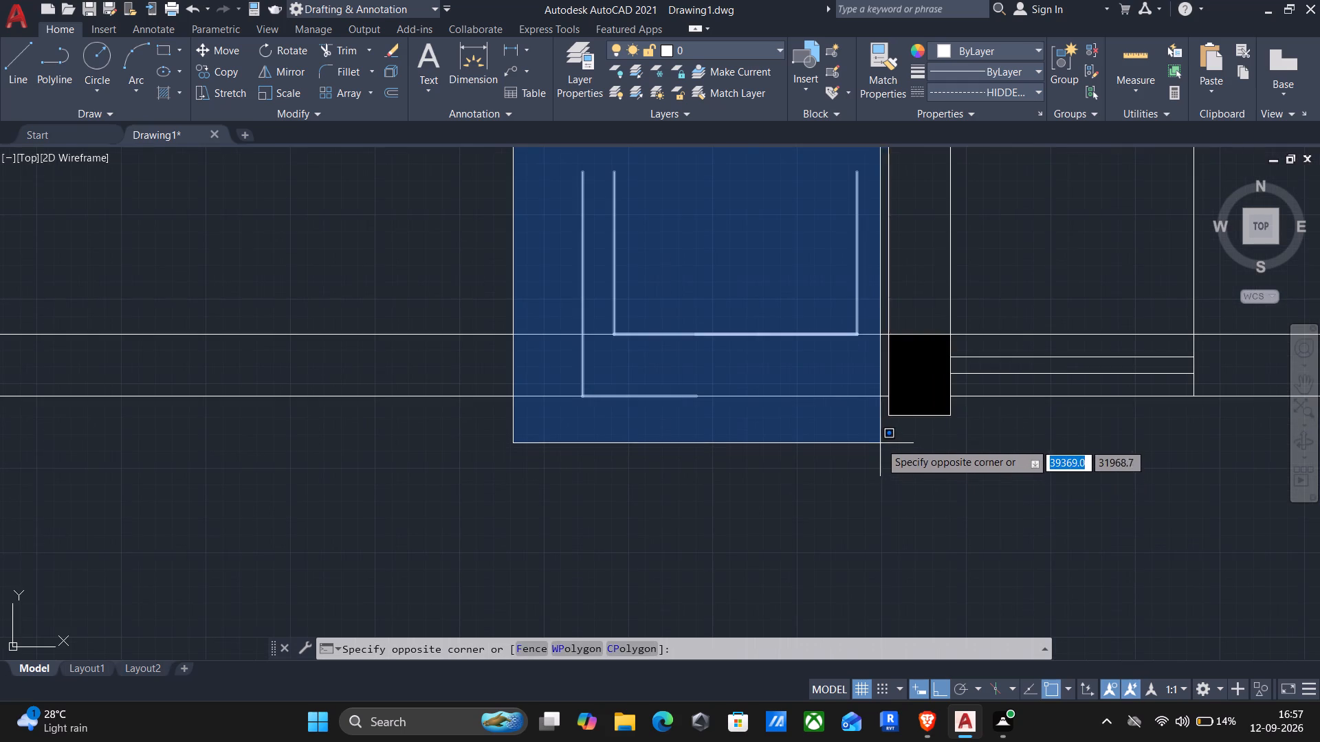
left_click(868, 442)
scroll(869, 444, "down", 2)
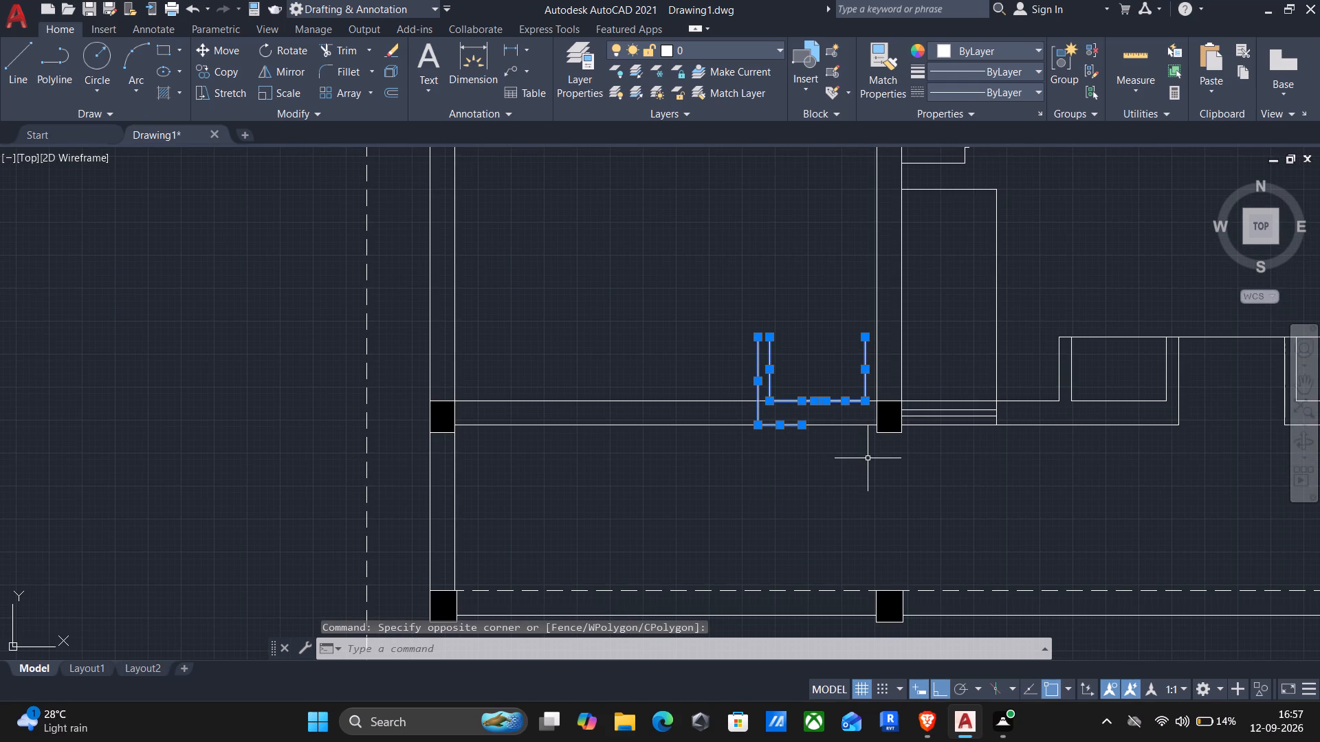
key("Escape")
Draw a short line along the inner south wall from the copied unit's east inner panel line to the corner column.
scroll(870, 401, "up", 3)
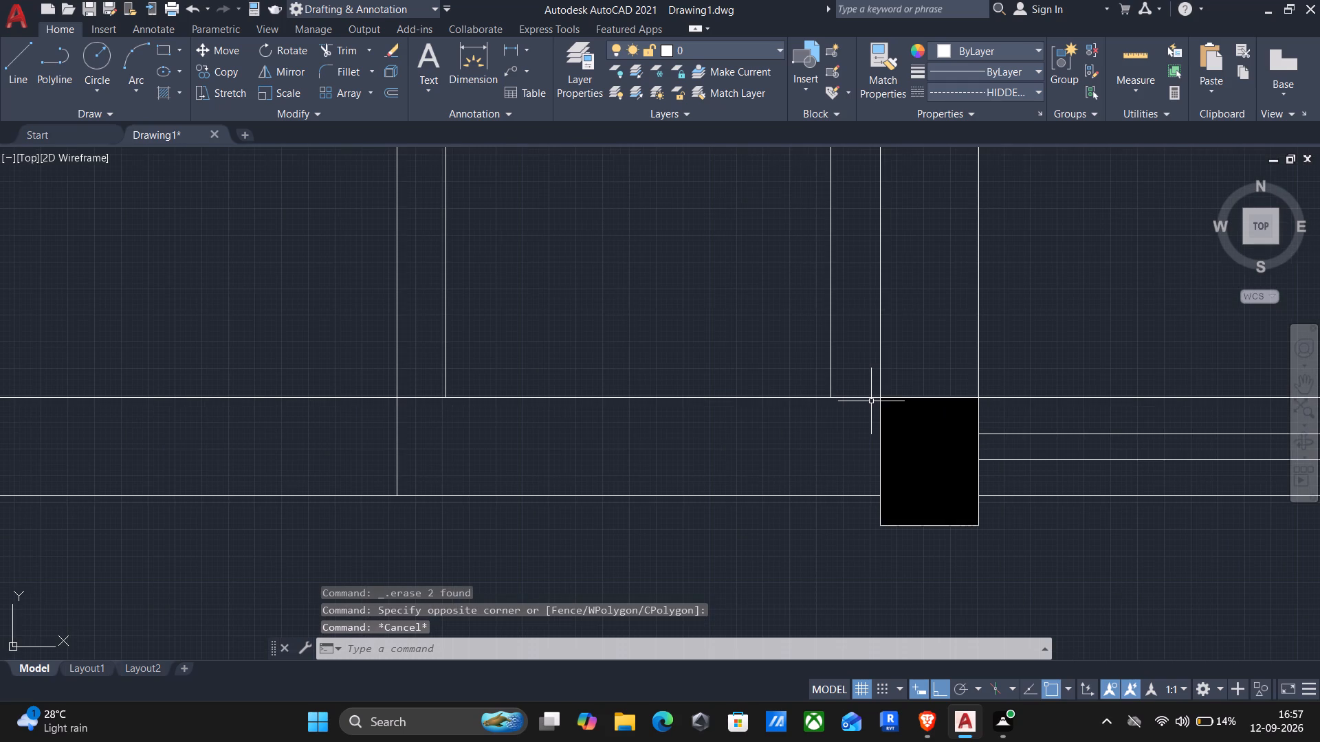
key("l")
key("Return")
scroll(838, 401, "up", 2)
left_click(810, 385)
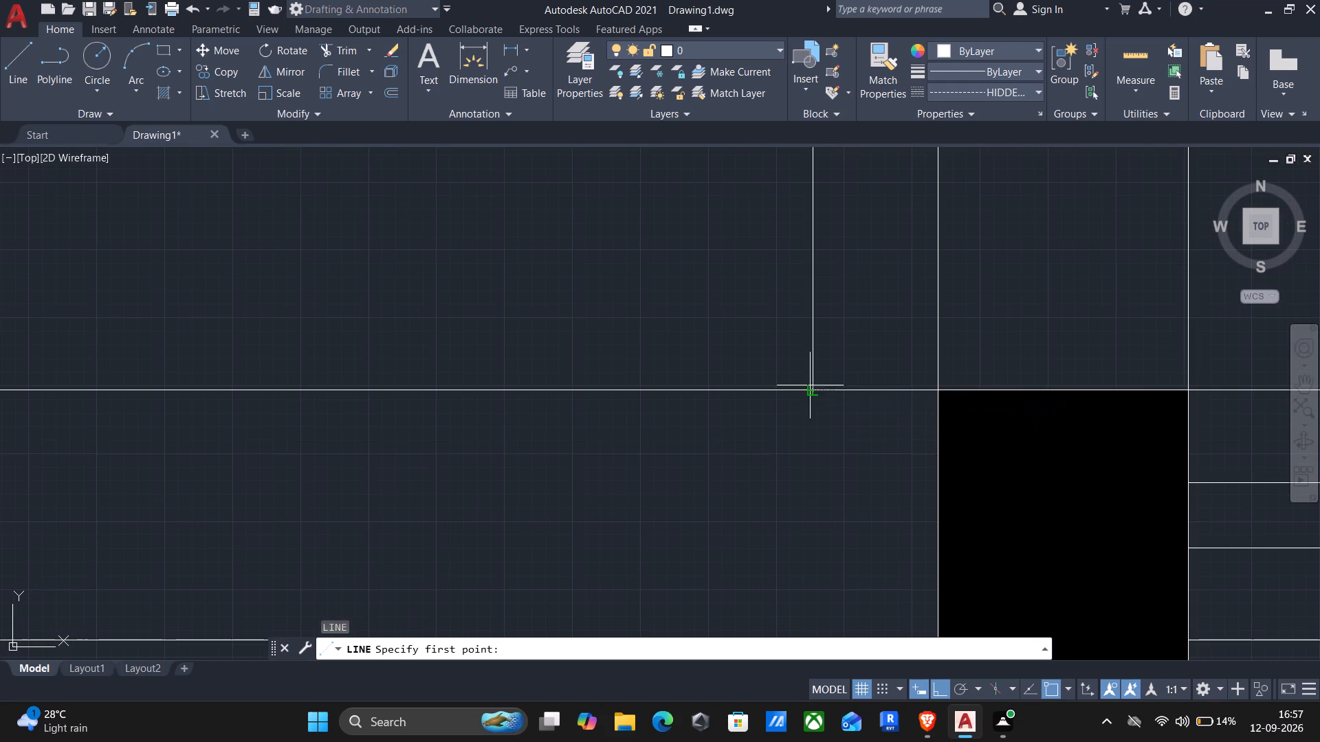
left_click(938, 387)
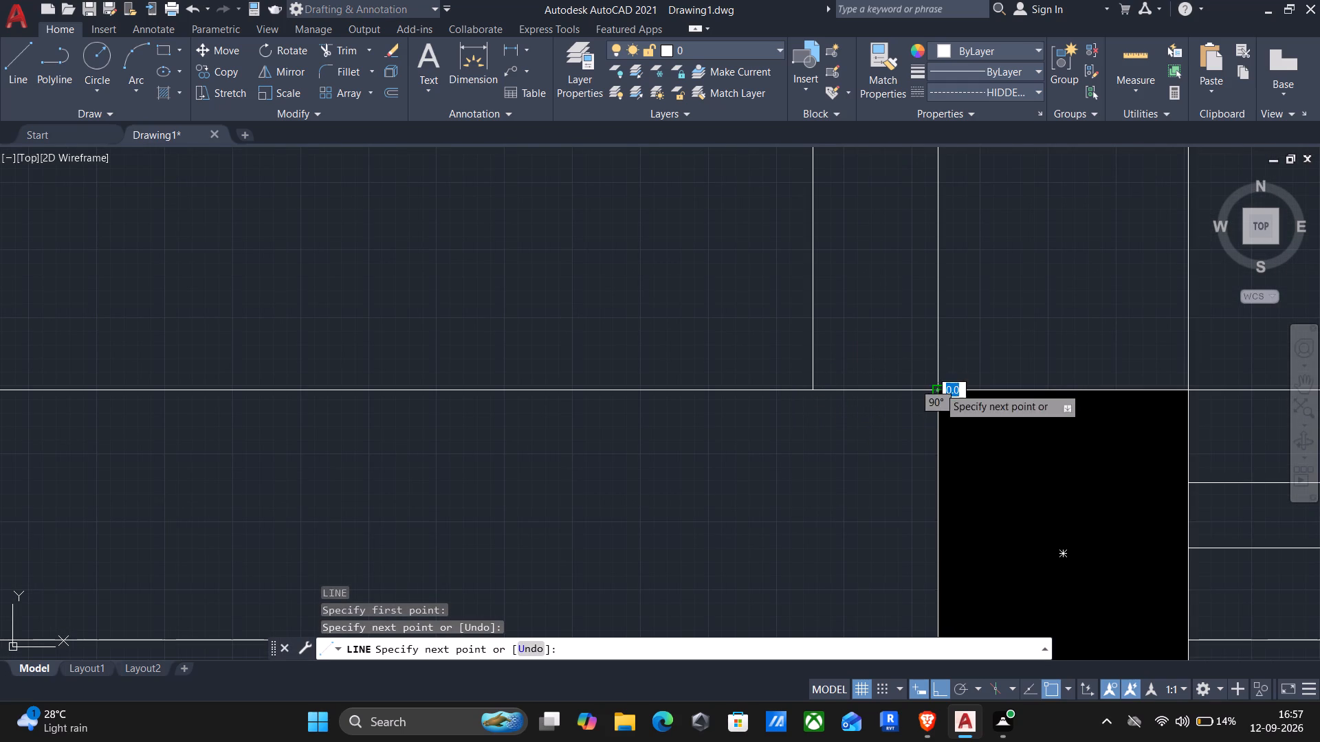
key("Return")
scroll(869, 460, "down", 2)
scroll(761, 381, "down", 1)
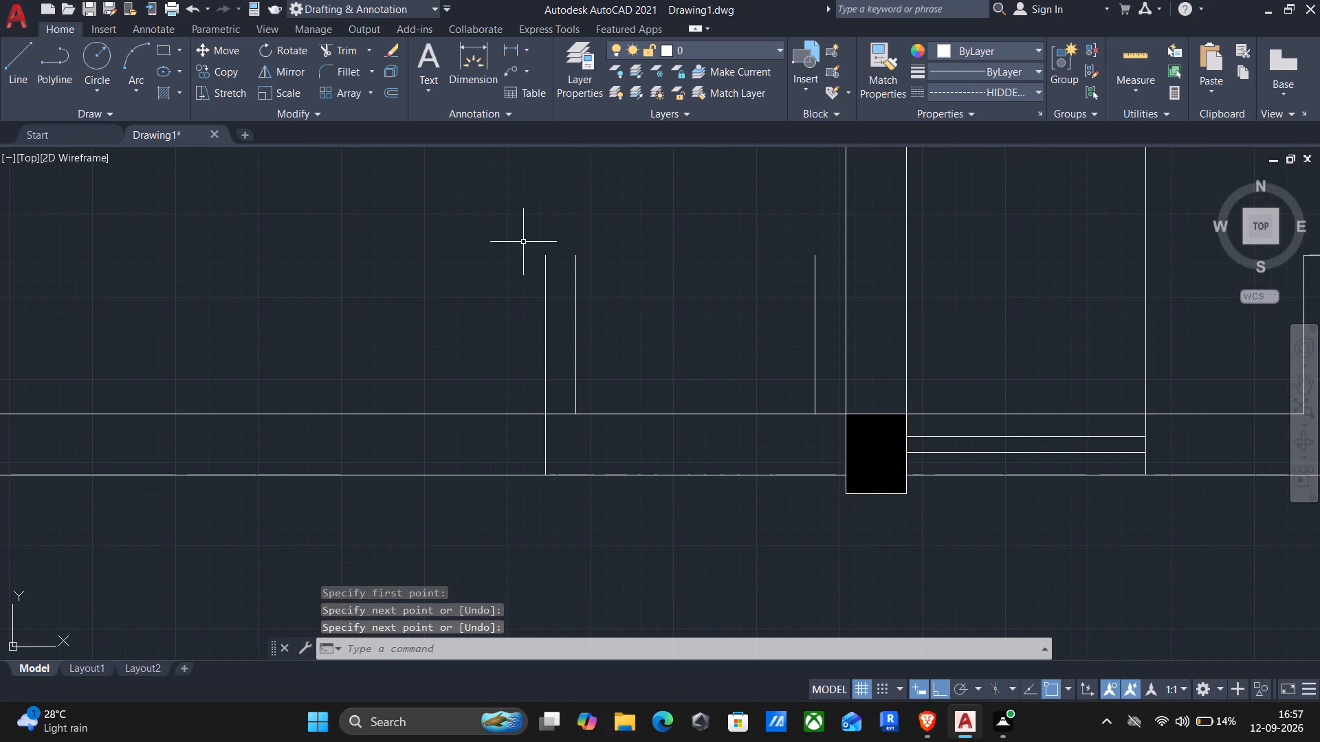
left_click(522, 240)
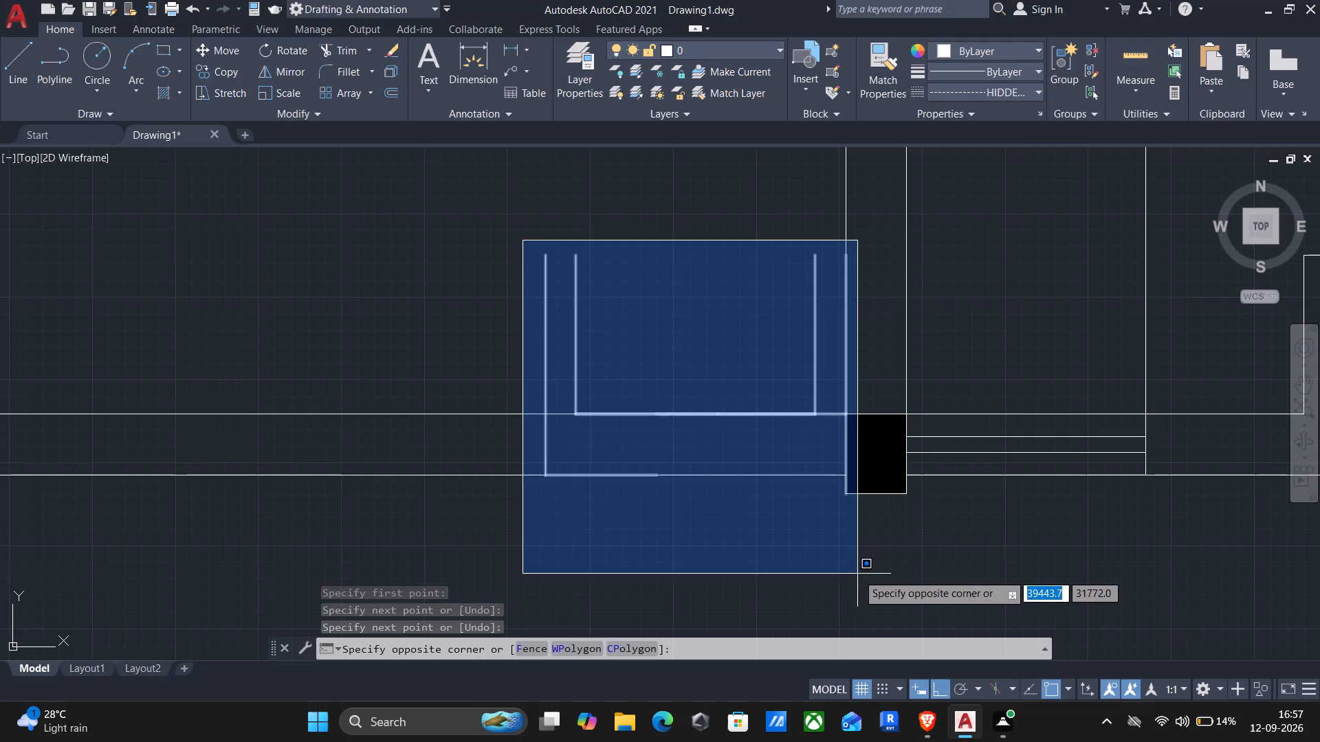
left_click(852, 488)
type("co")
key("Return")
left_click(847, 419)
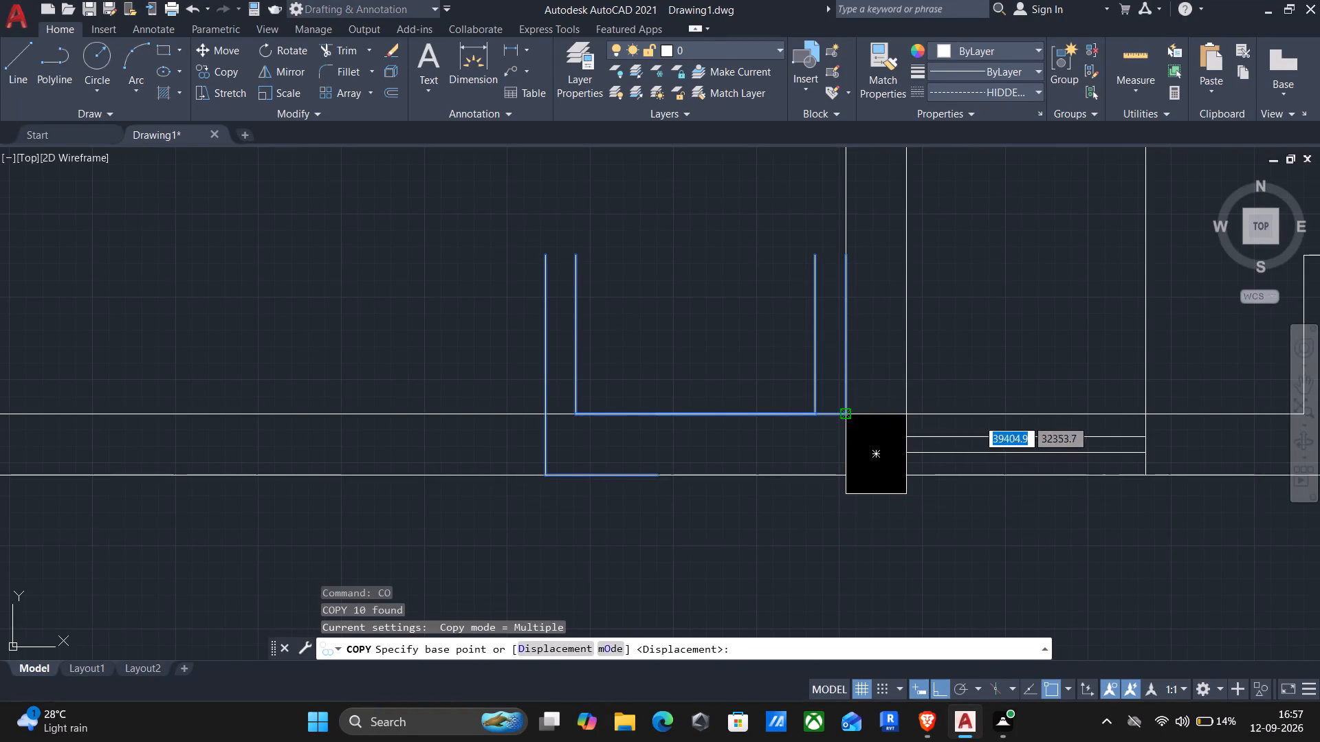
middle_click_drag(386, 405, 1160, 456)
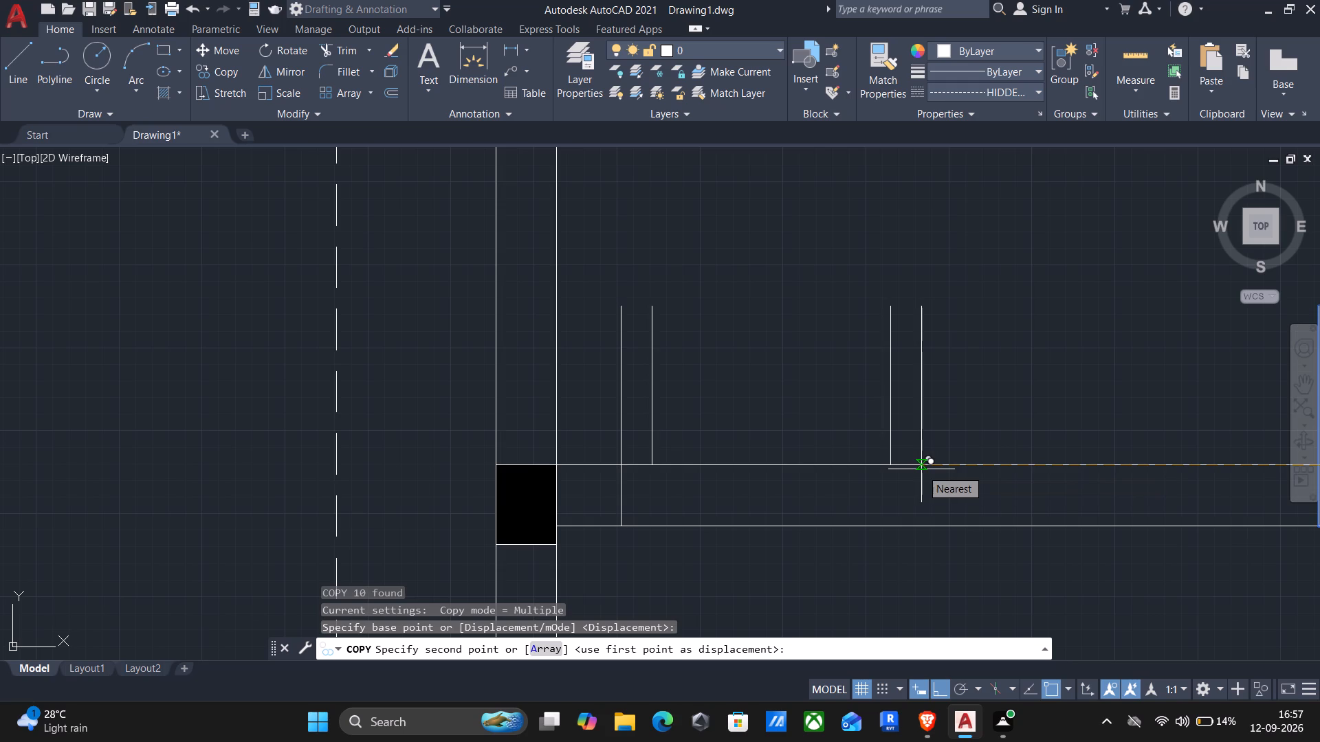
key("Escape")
Copy the west room's corner unit westward along the south wall, placing it a short distance east of the westernmost column.
middle_click_drag(773, 535, 297, 517)
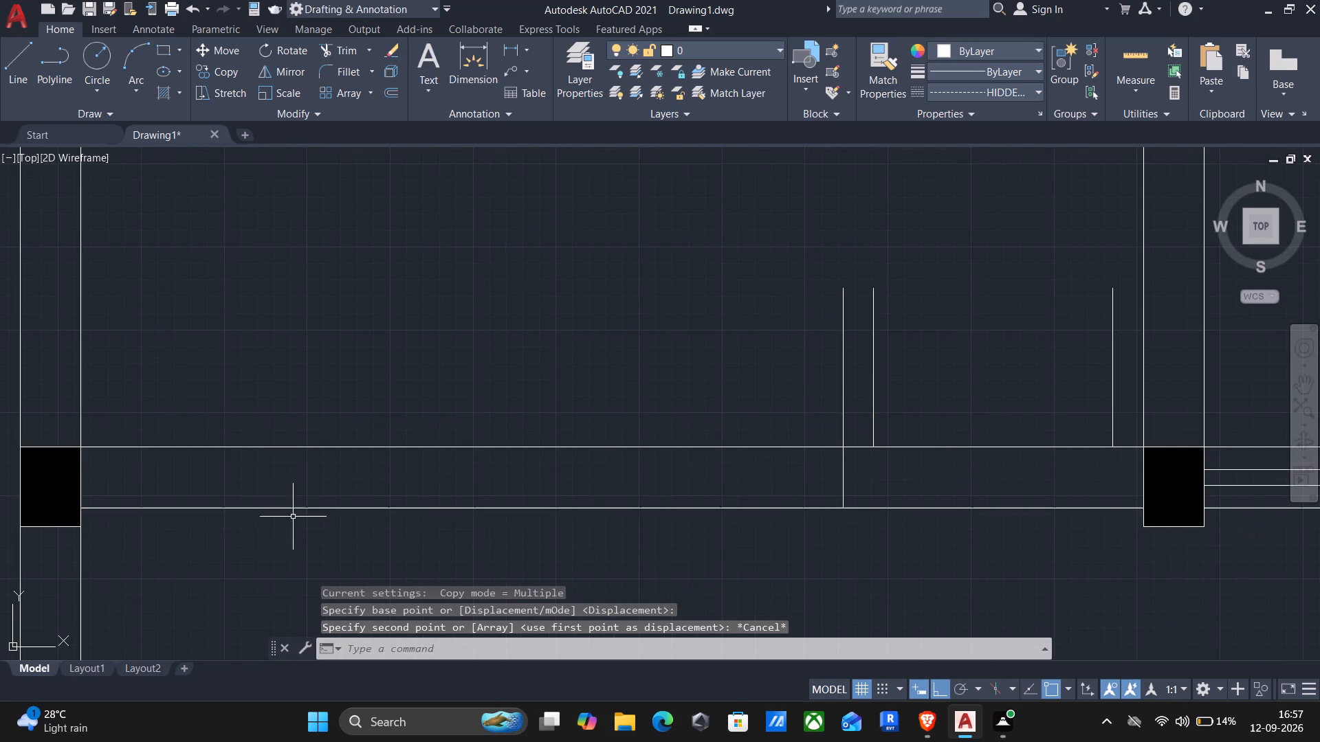
left_click(817, 263)
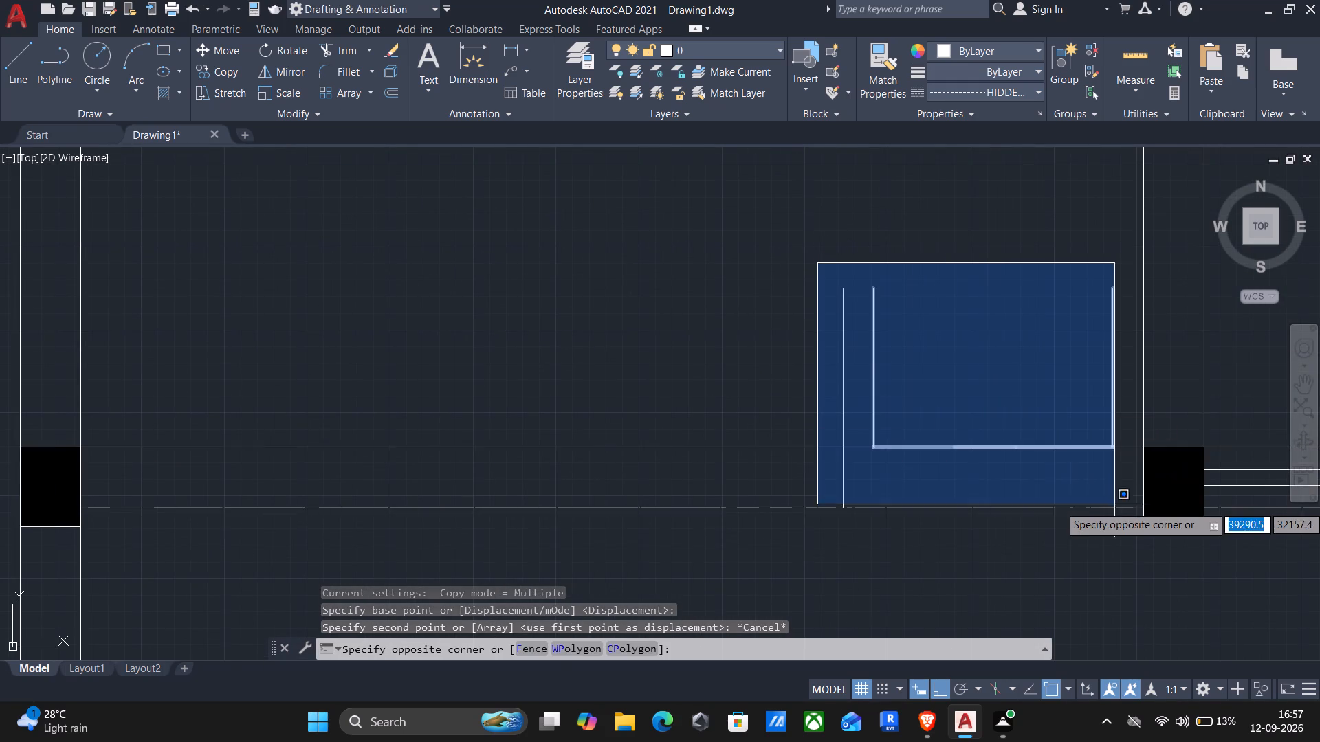
left_click(1167, 517)
type("co")
key("Return")
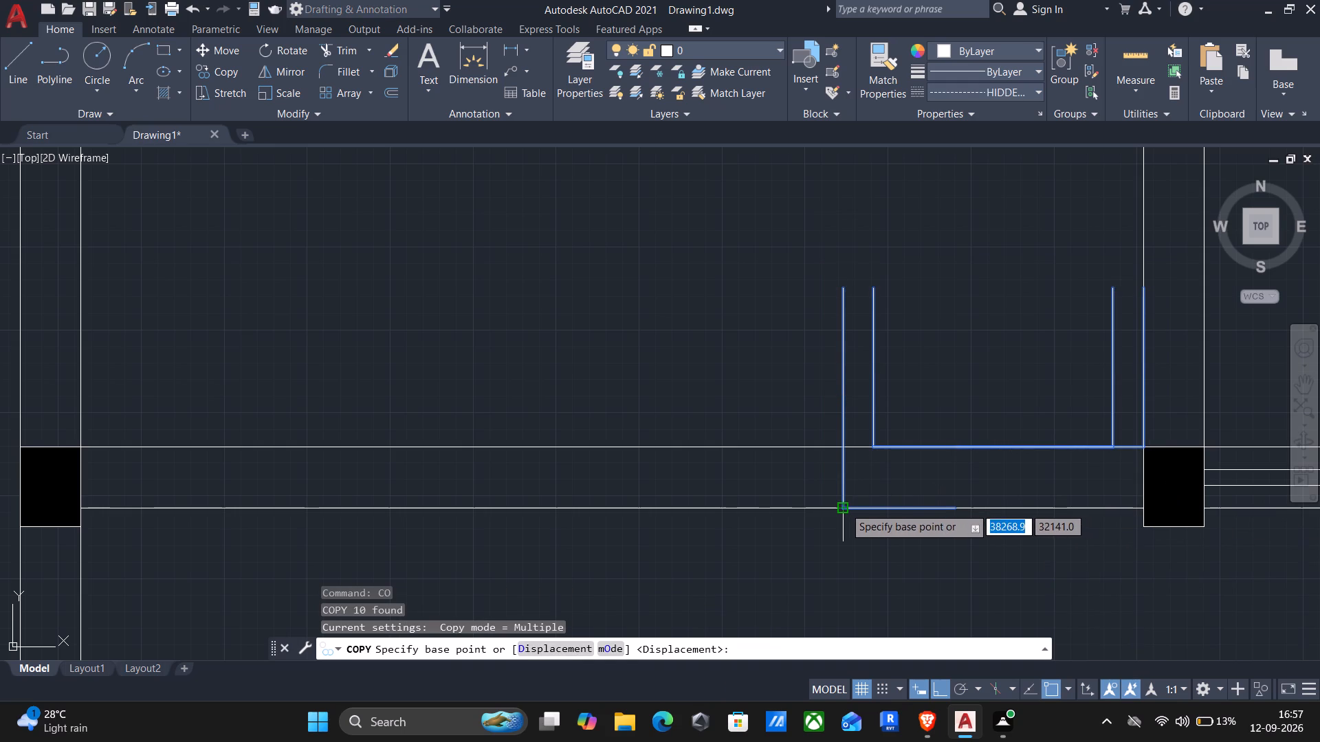
left_click(844, 508)
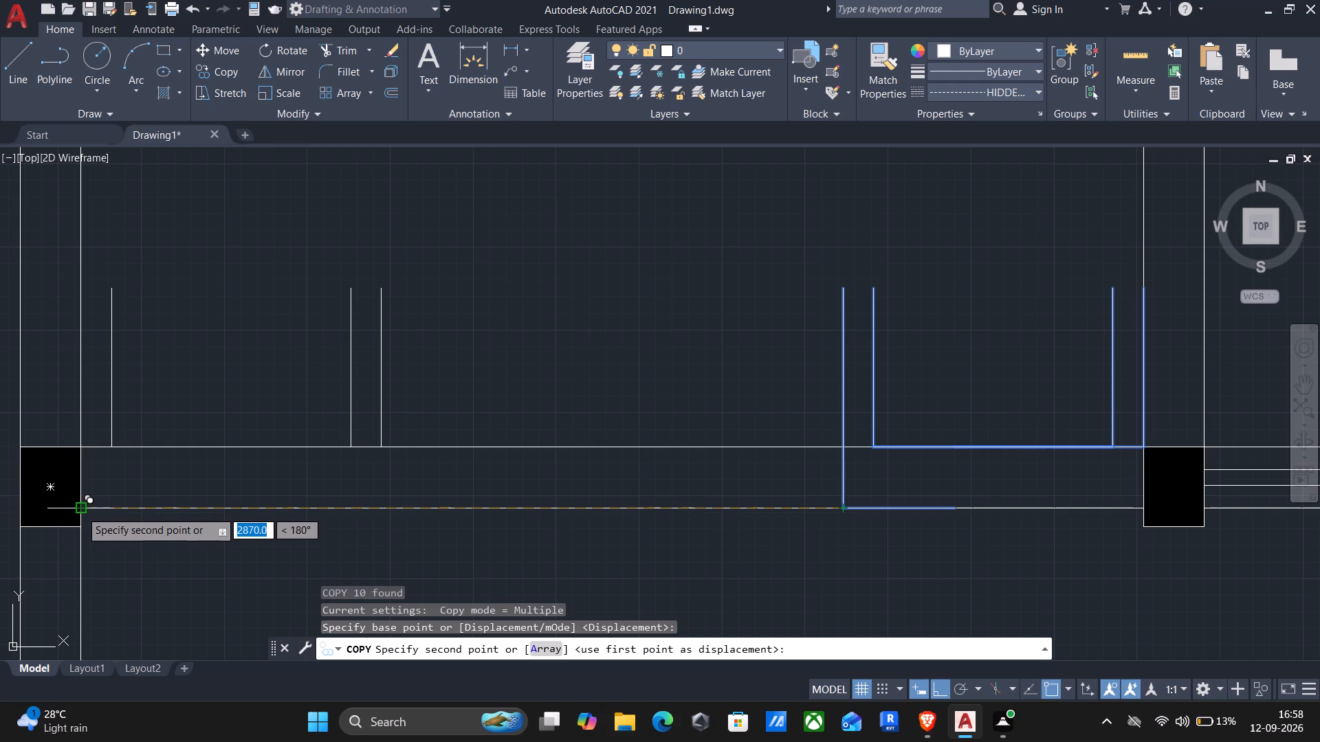
left_click(246, 554)
key("Escape")
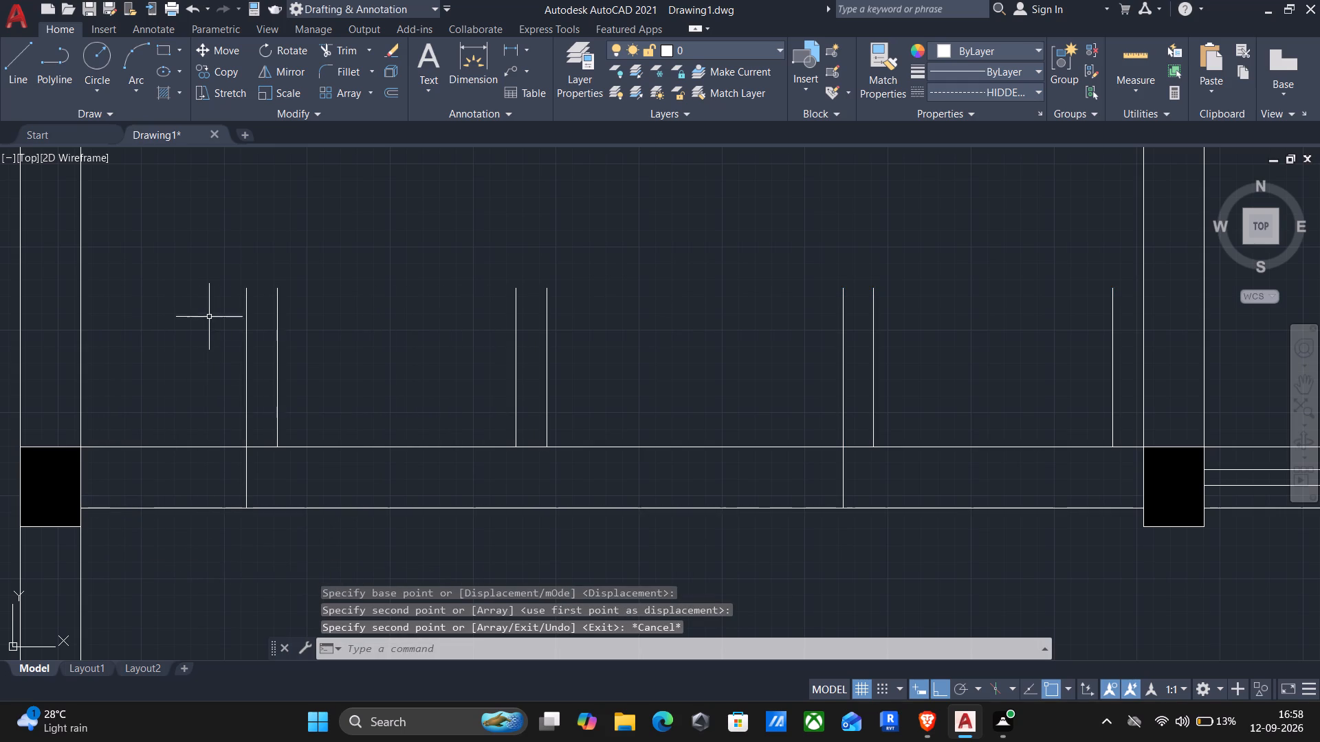
Copy the western unit again from its inner west corner to the westernmost column's inner northeast corner.
left_click_drag(208, 240, 225, 313)
left_click(630, 572)
type("co")
key("Return")
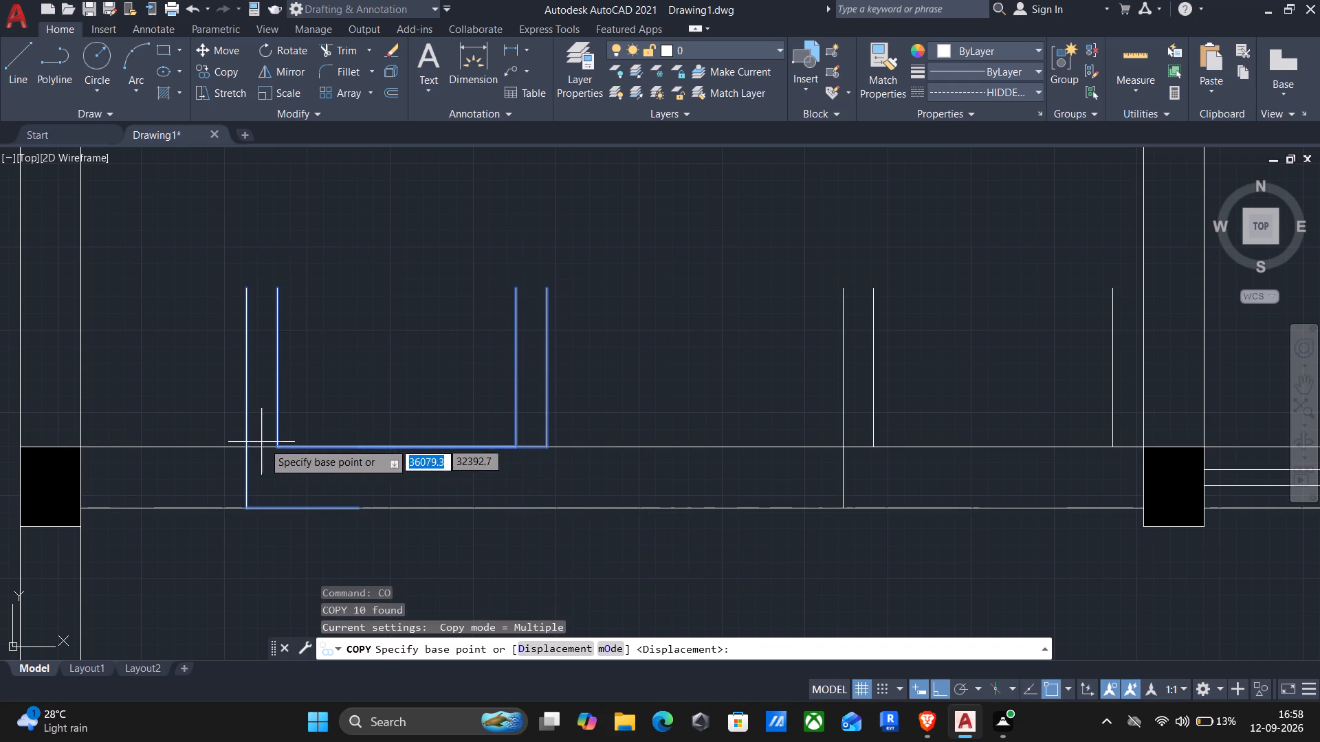
left_click(277, 445)
left_click(82, 448)
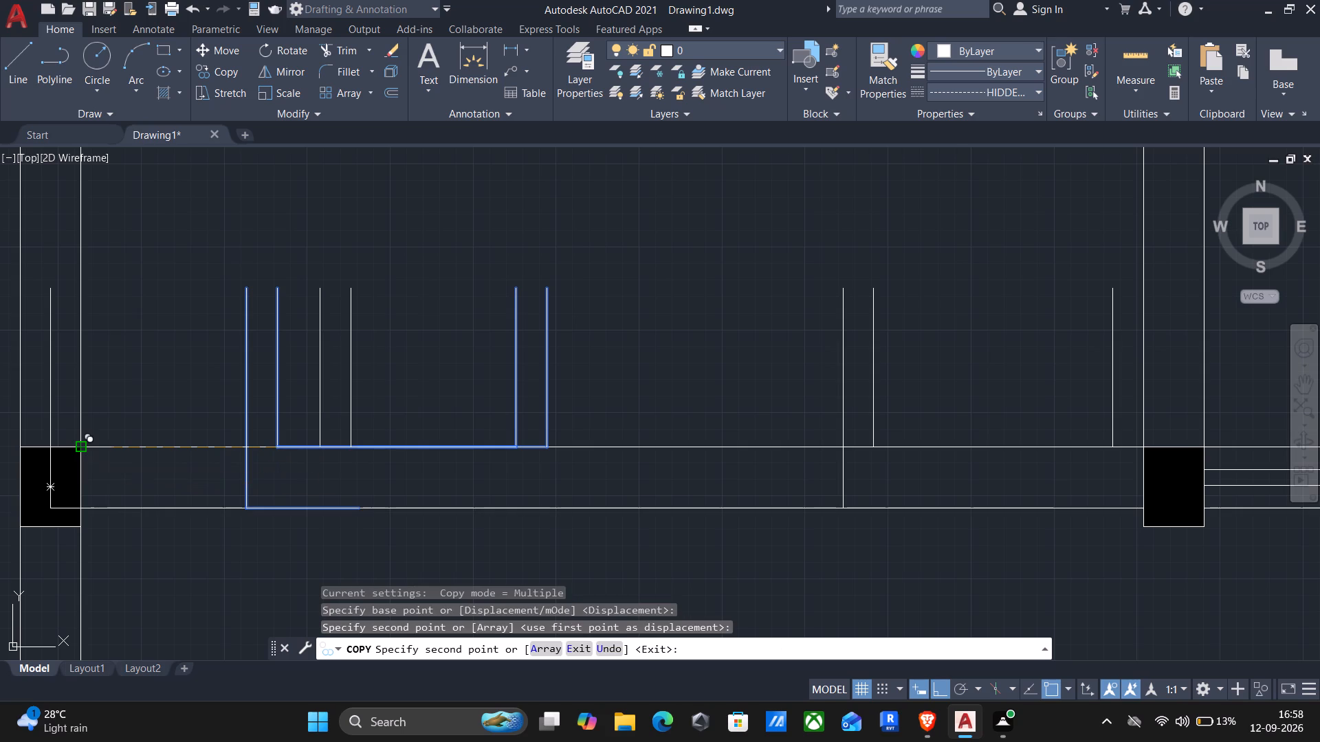
key("Escape")
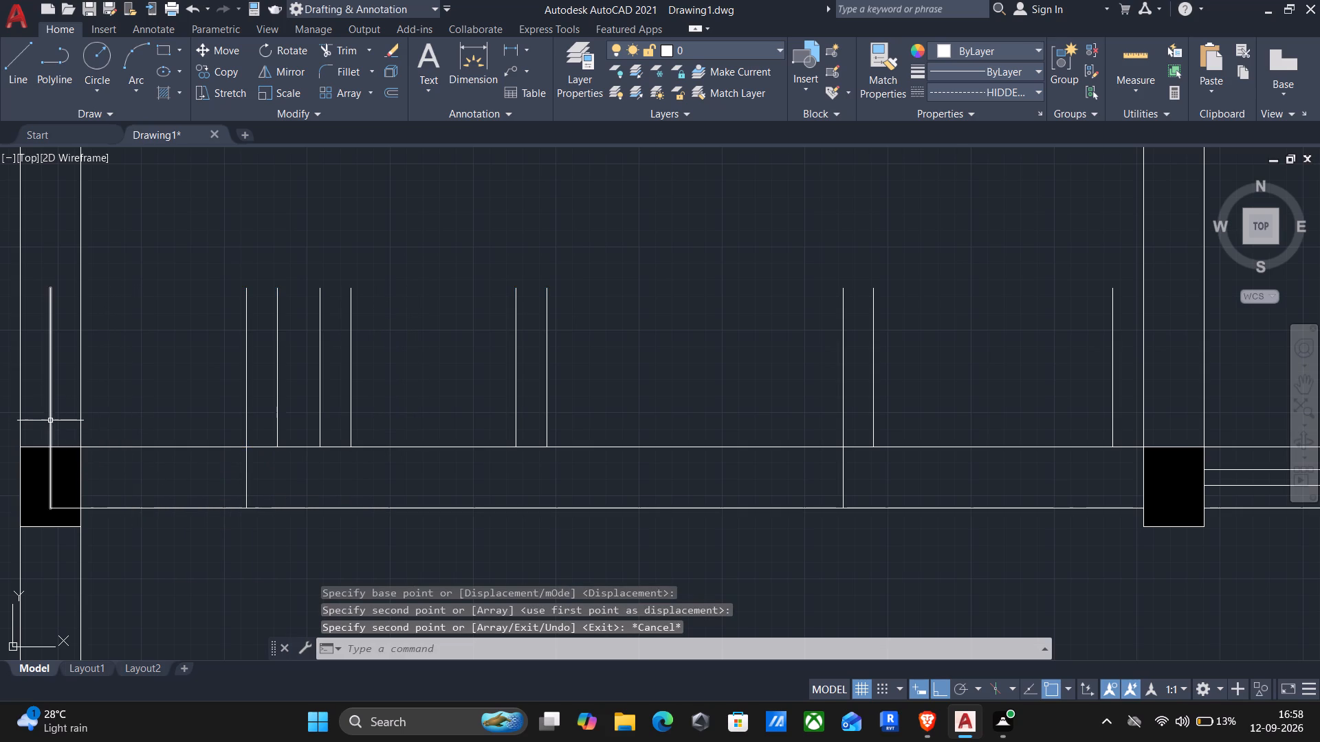
Erase the two stray lines across the westernmost column and the middle two pairs of panel lines along the south wall.
left_click(52, 420)
key("Delete")
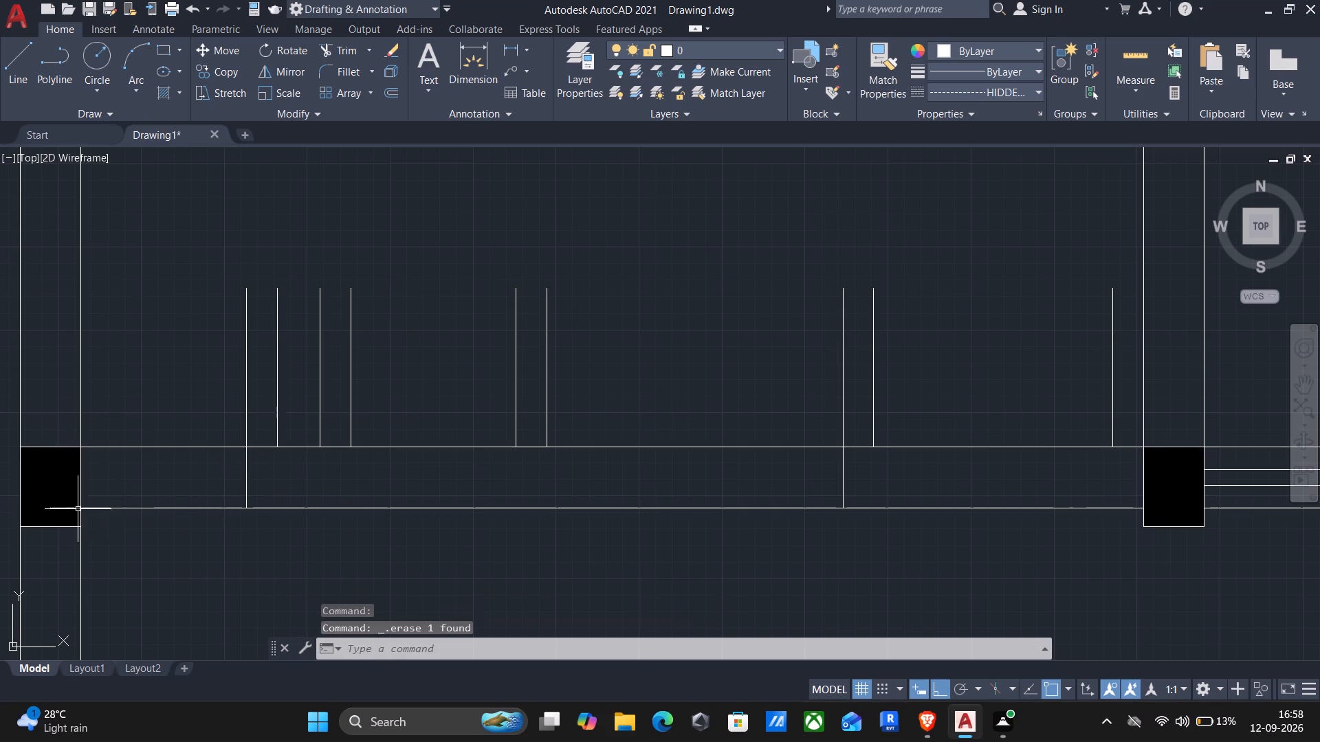
left_click(66, 509)
key("Delete")
left_click(302, 254)
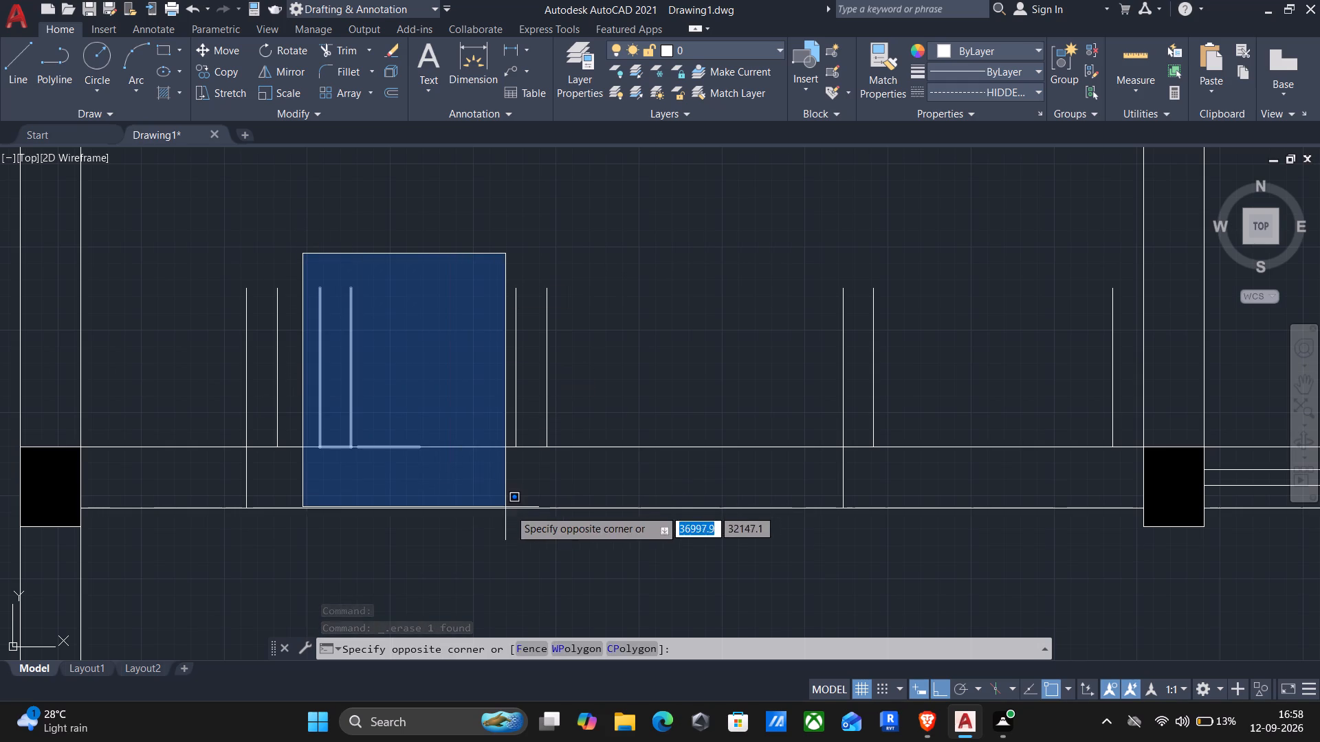
left_click(584, 526)
key("Delete")
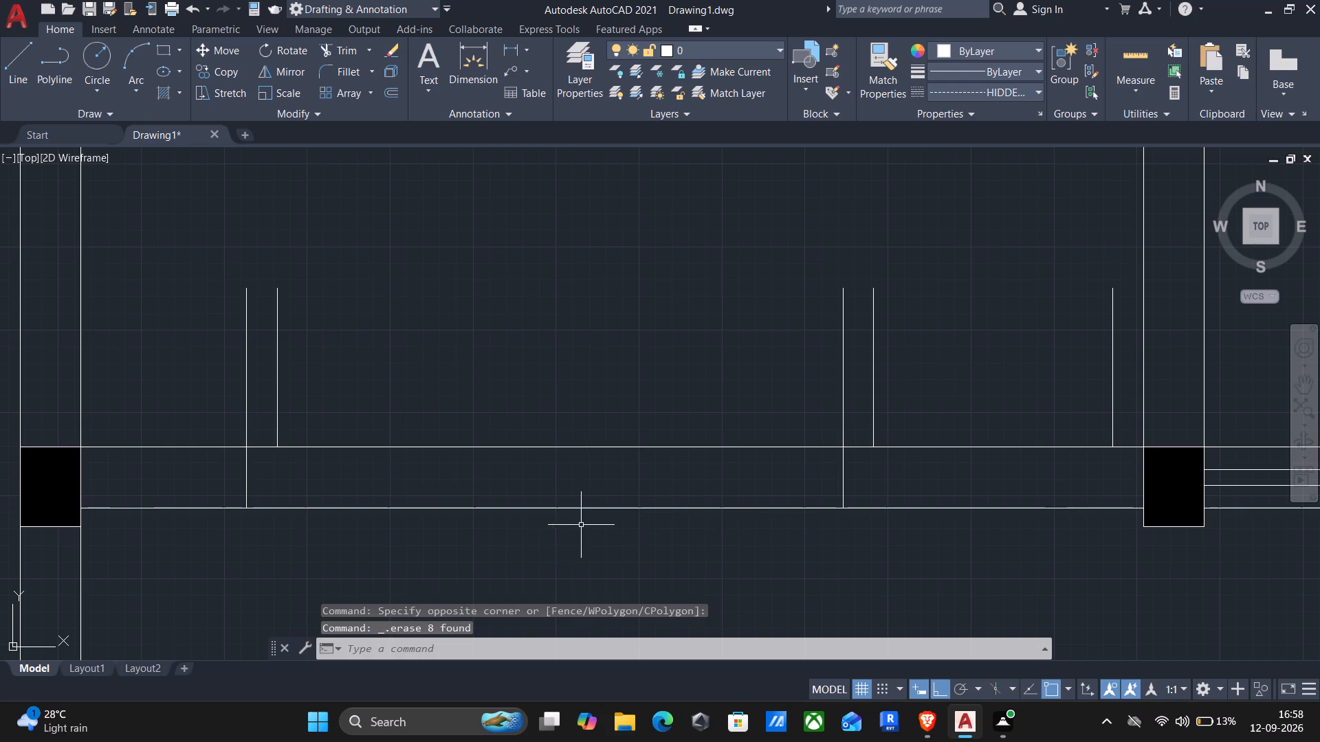
Draw a rectangular opening outline 1000 wide through the south wall's thickness between the remaining panel pairs, starting 500 from its northeast corner.
middle_click_drag(558, 561, 598, 510)
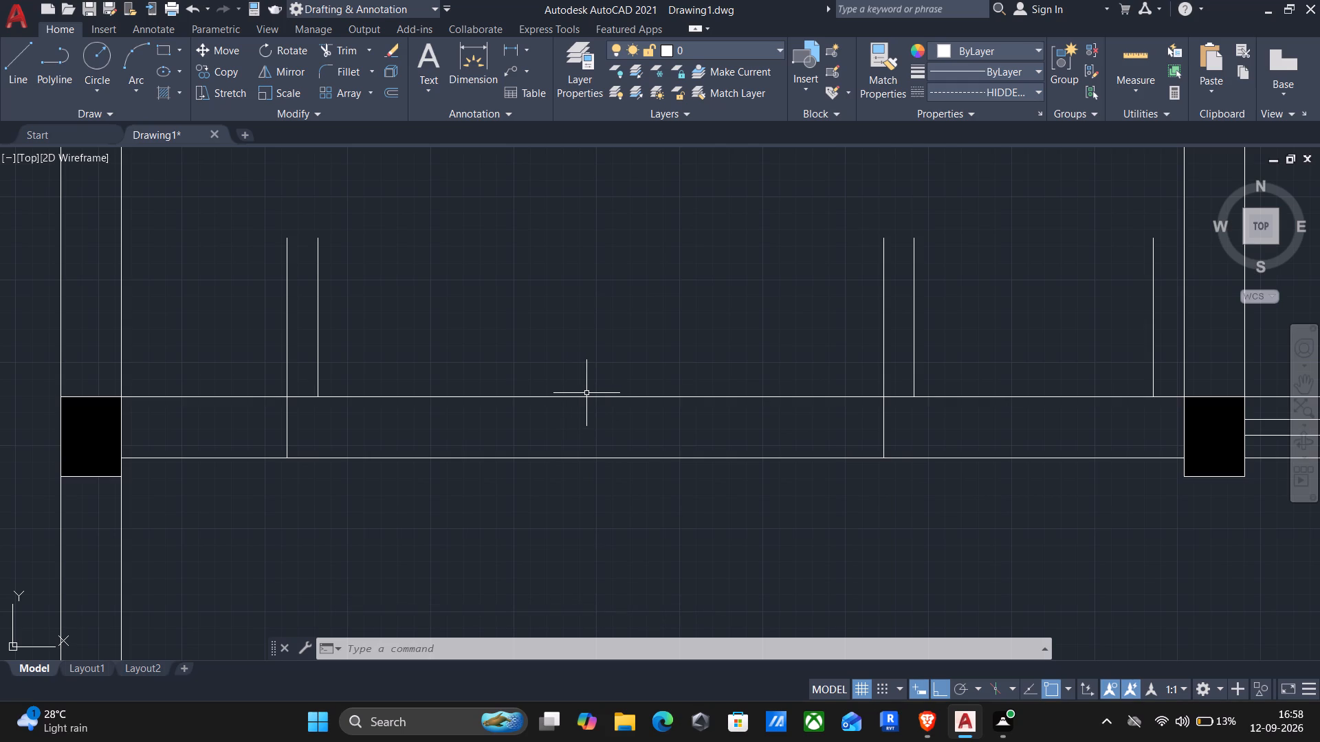
key("l")
key("Return")
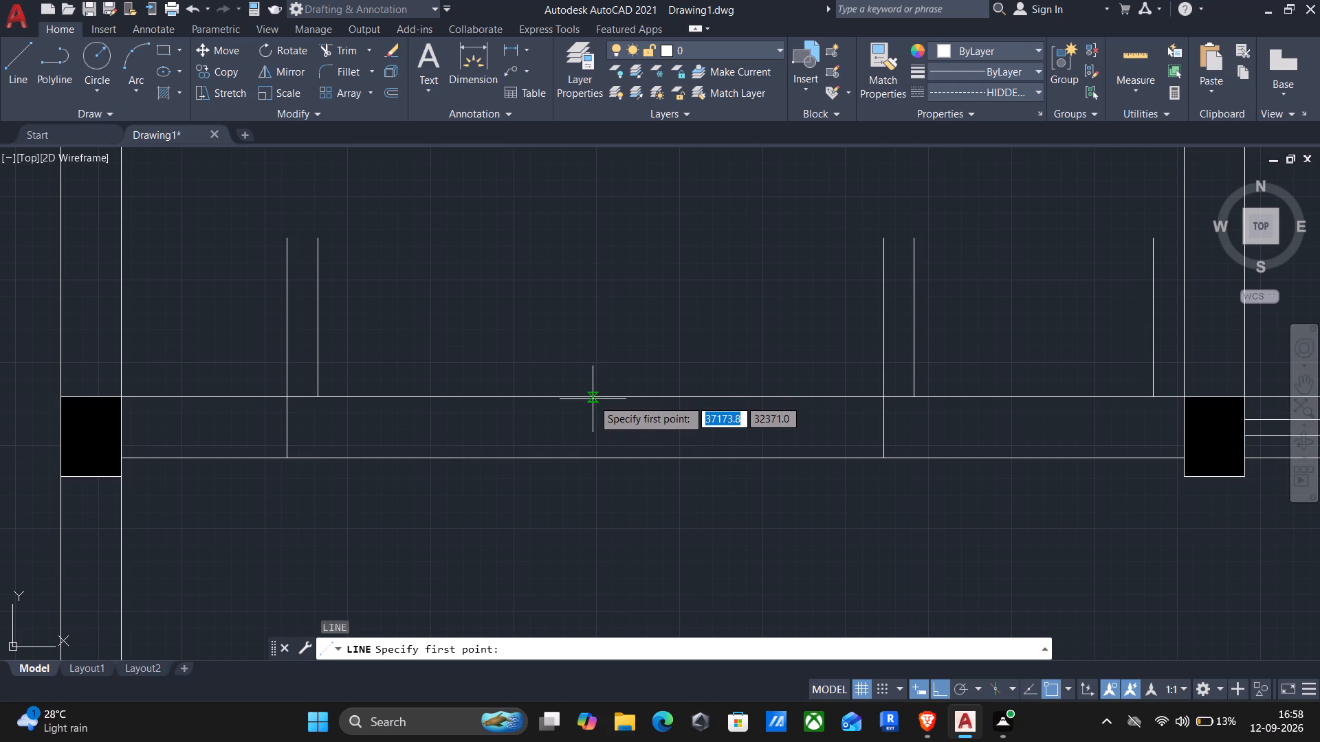
left_click(592, 398)
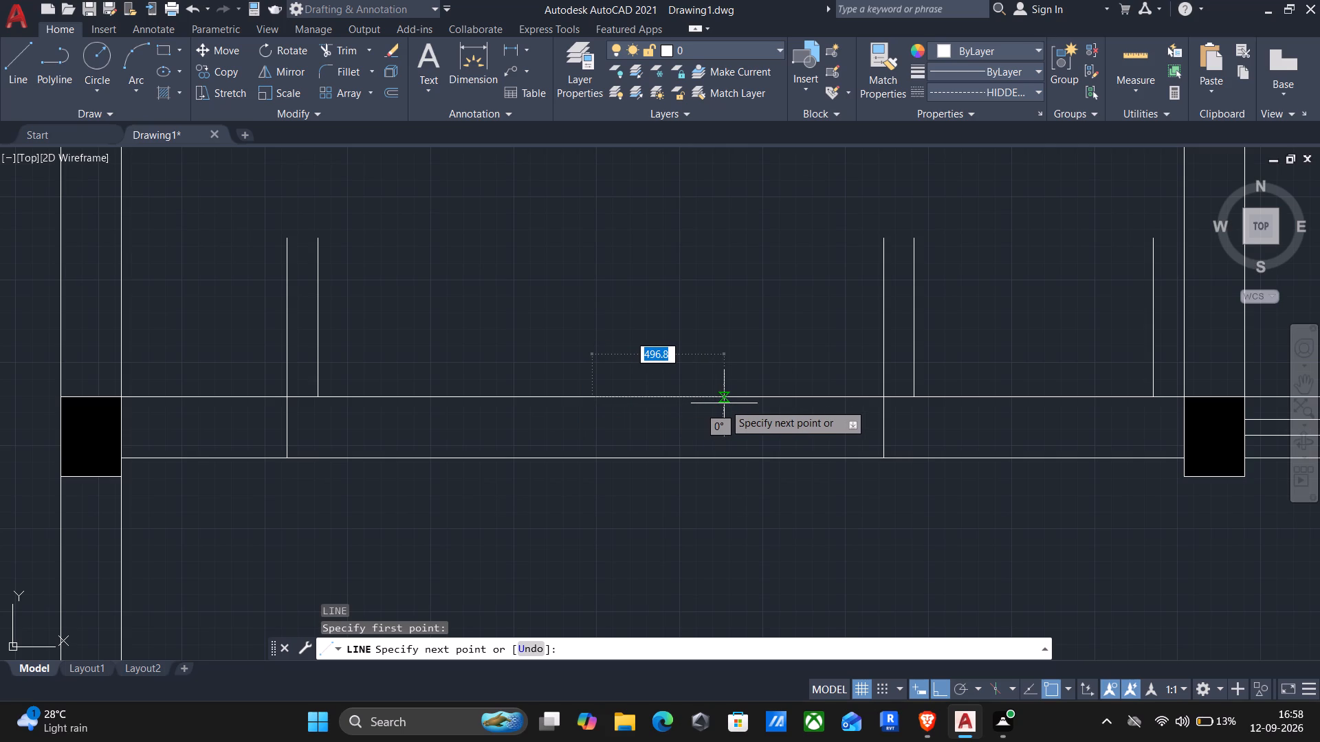
type("500")
key("Return")
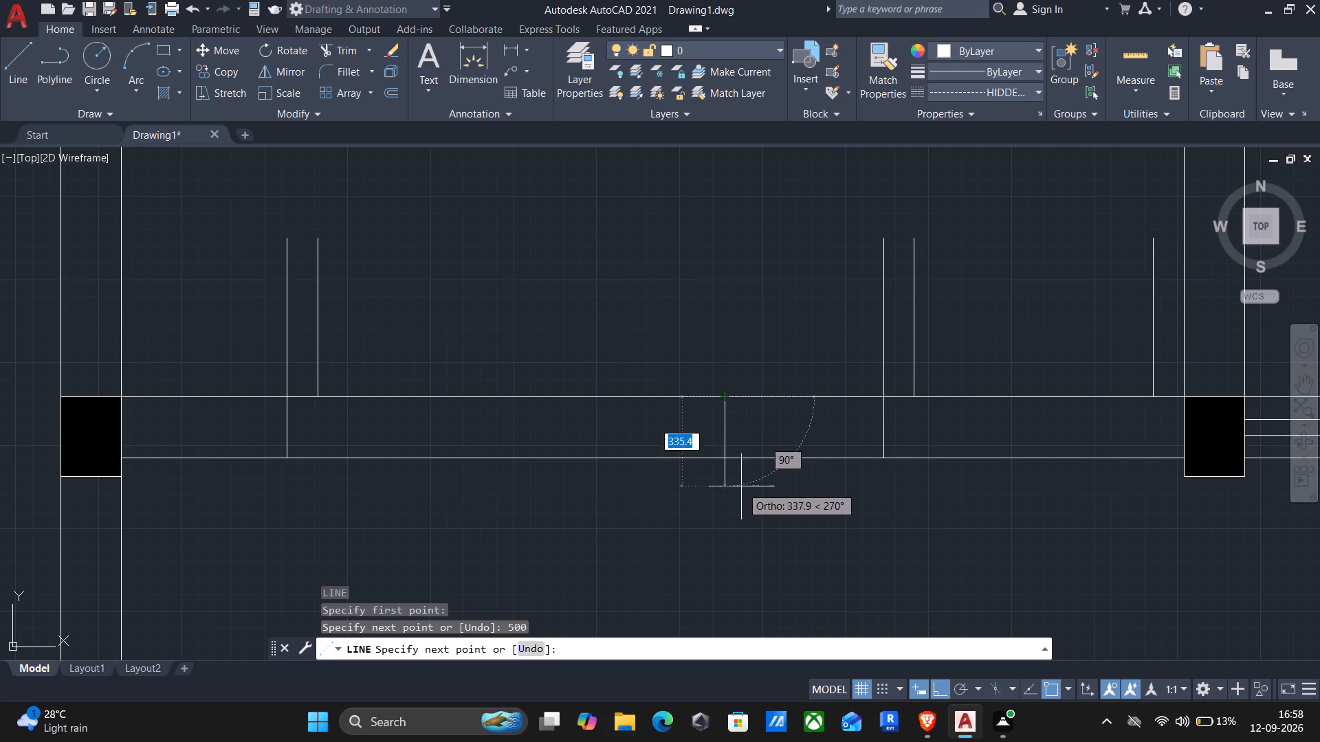
left_click(728, 460)
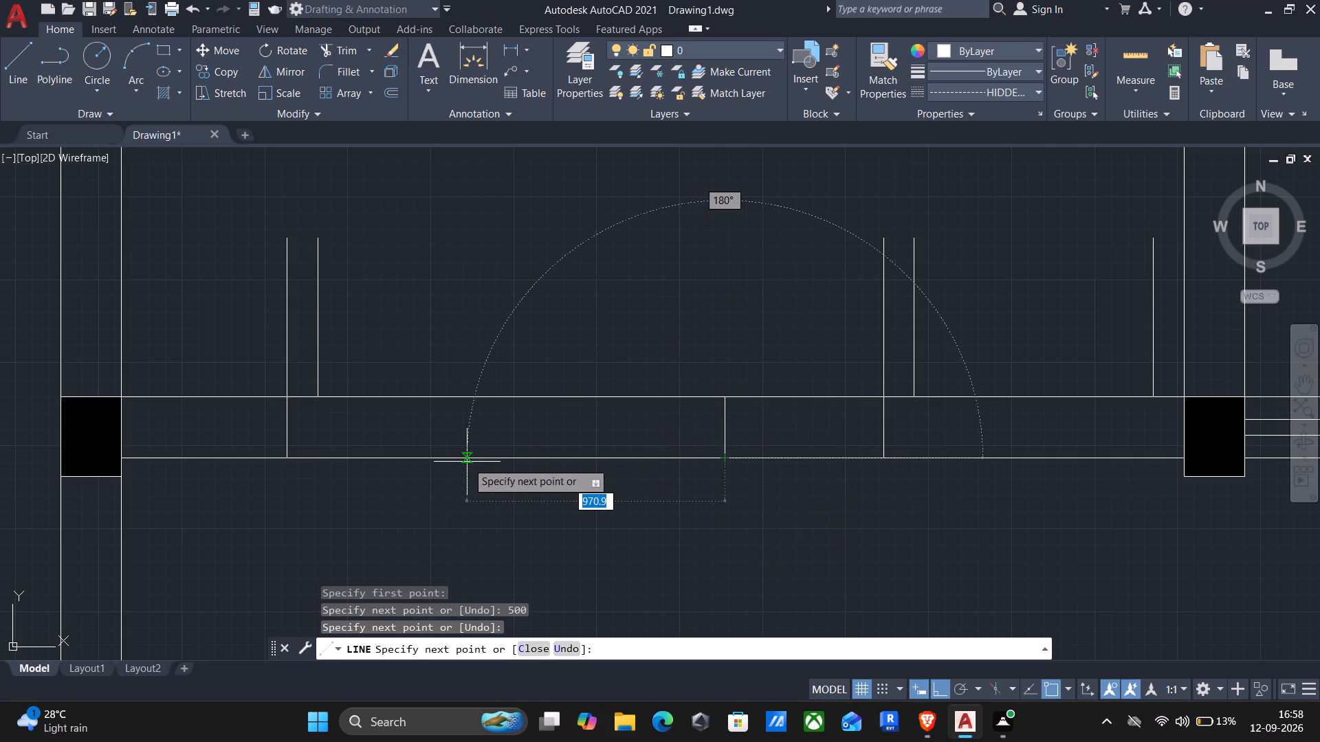
type("500")
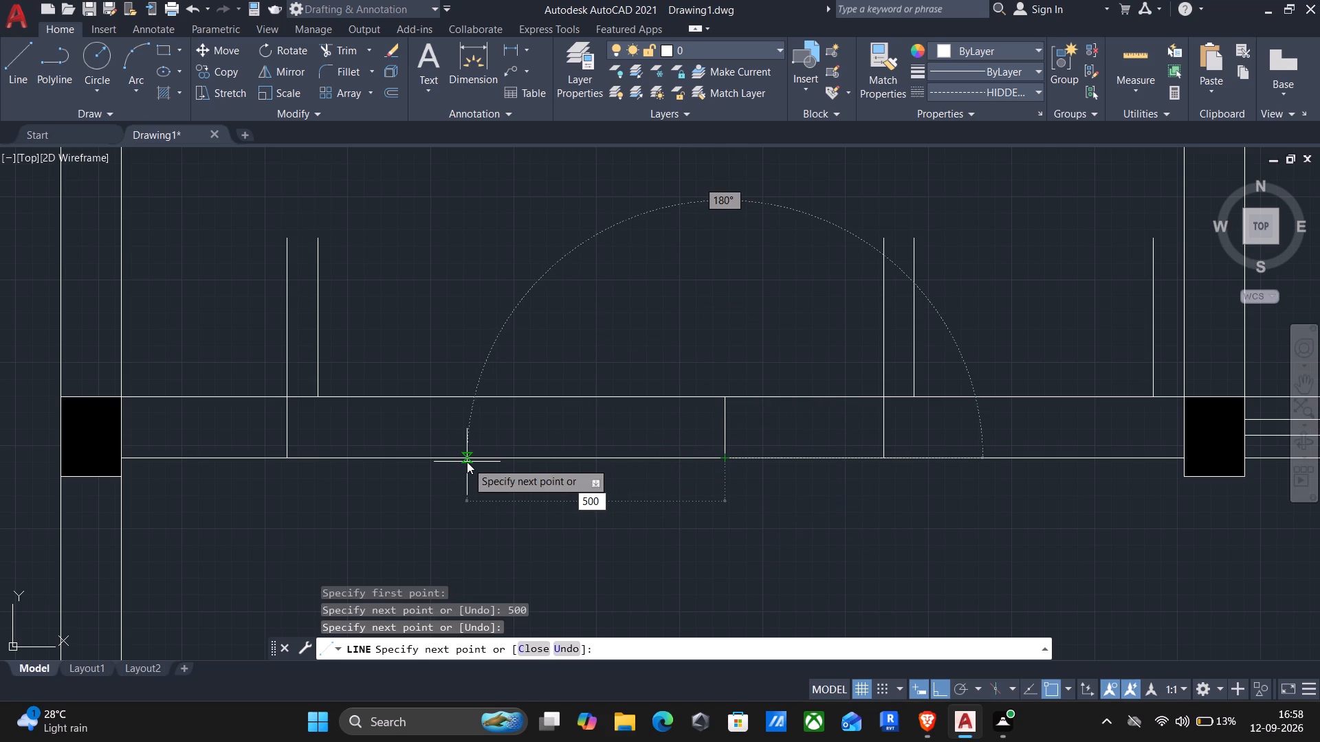
key("BackSpace")
key("BackSpace")
key("BackSpace")
type("1000")
key("Return")
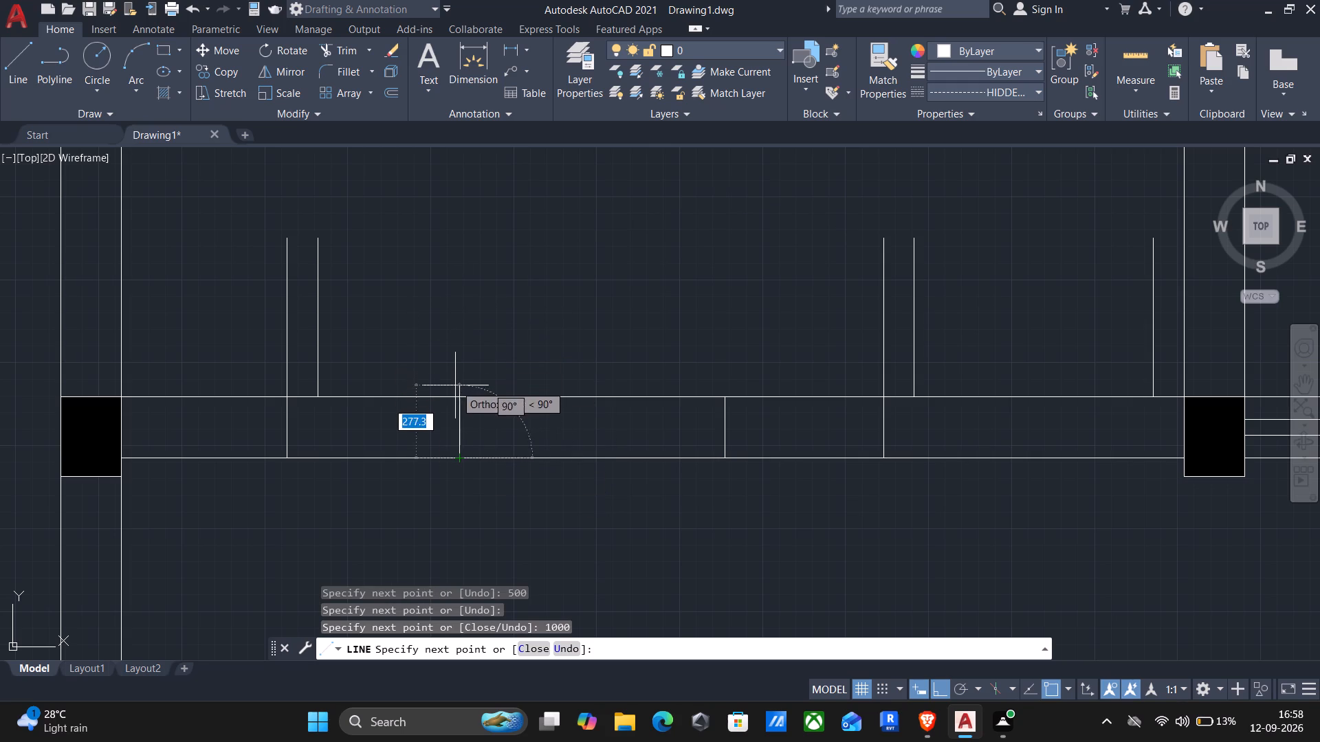
left_click(461, 392)
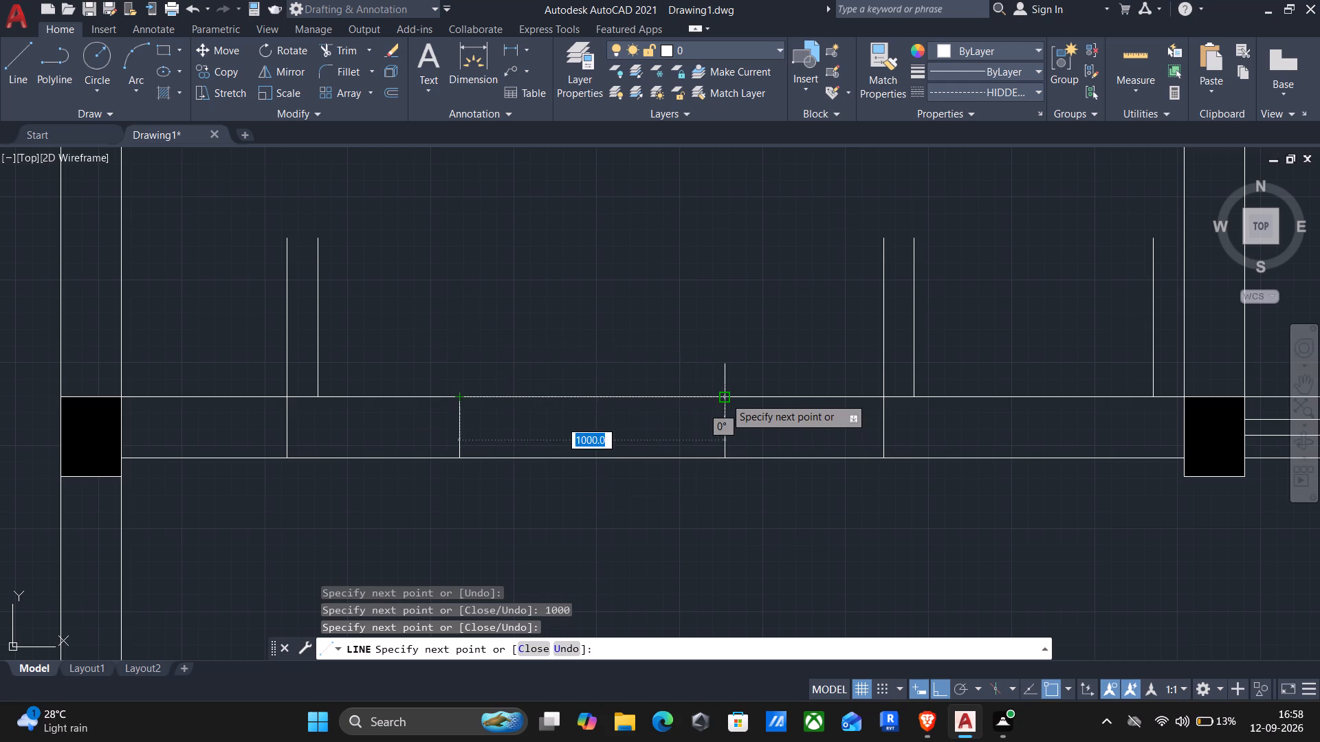
left_click(725, 397)
key("Return")
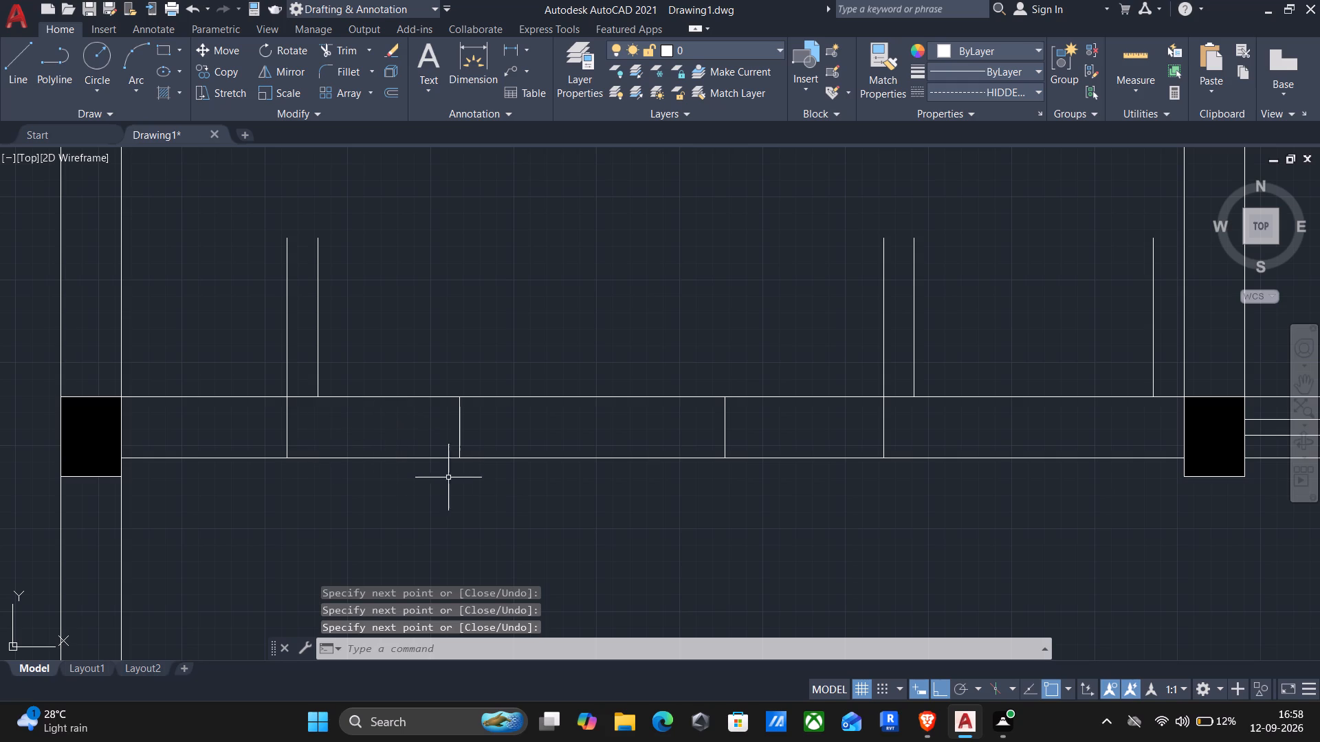
Trim the inner and outer south wall lines between the two jambs of the new 1000-wide opening.
key("t")
key("r")
key("Return")
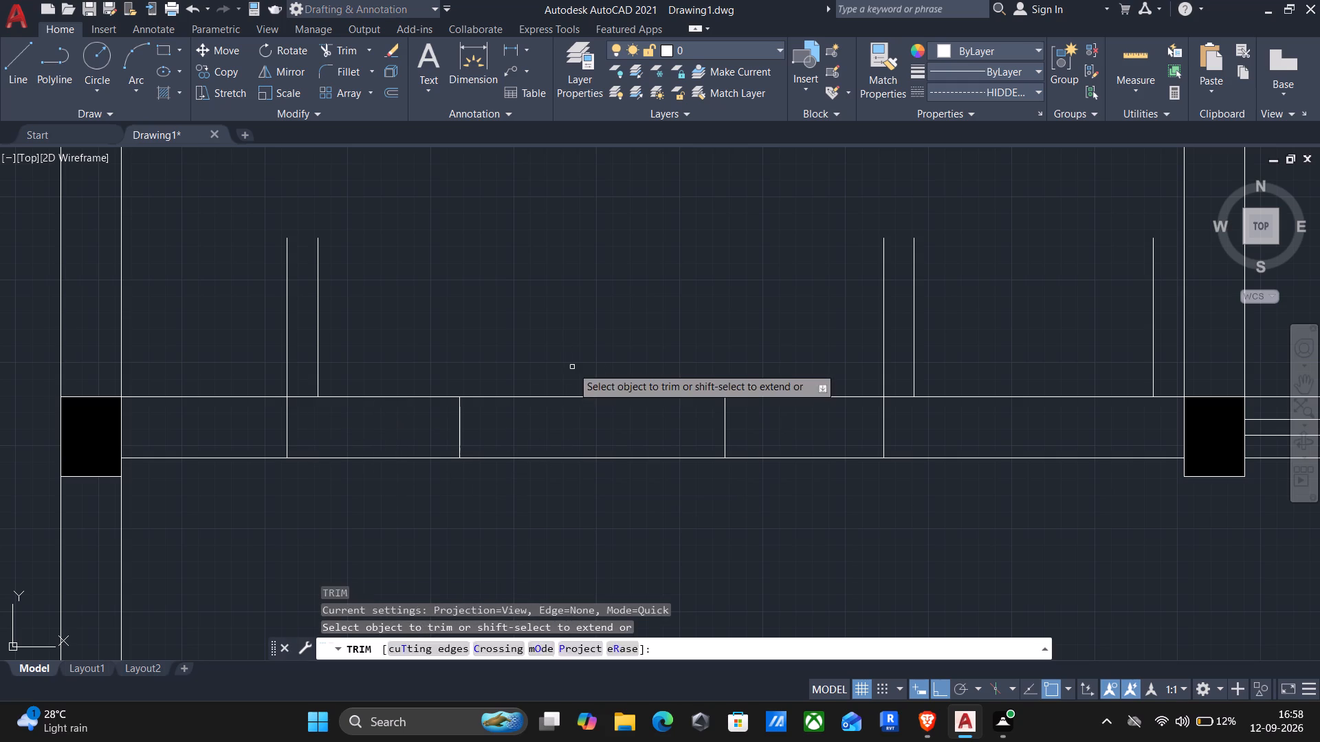
left_click_drag(571, 360, 607, 508)
left_click_drag(614, 393, 504, 398)
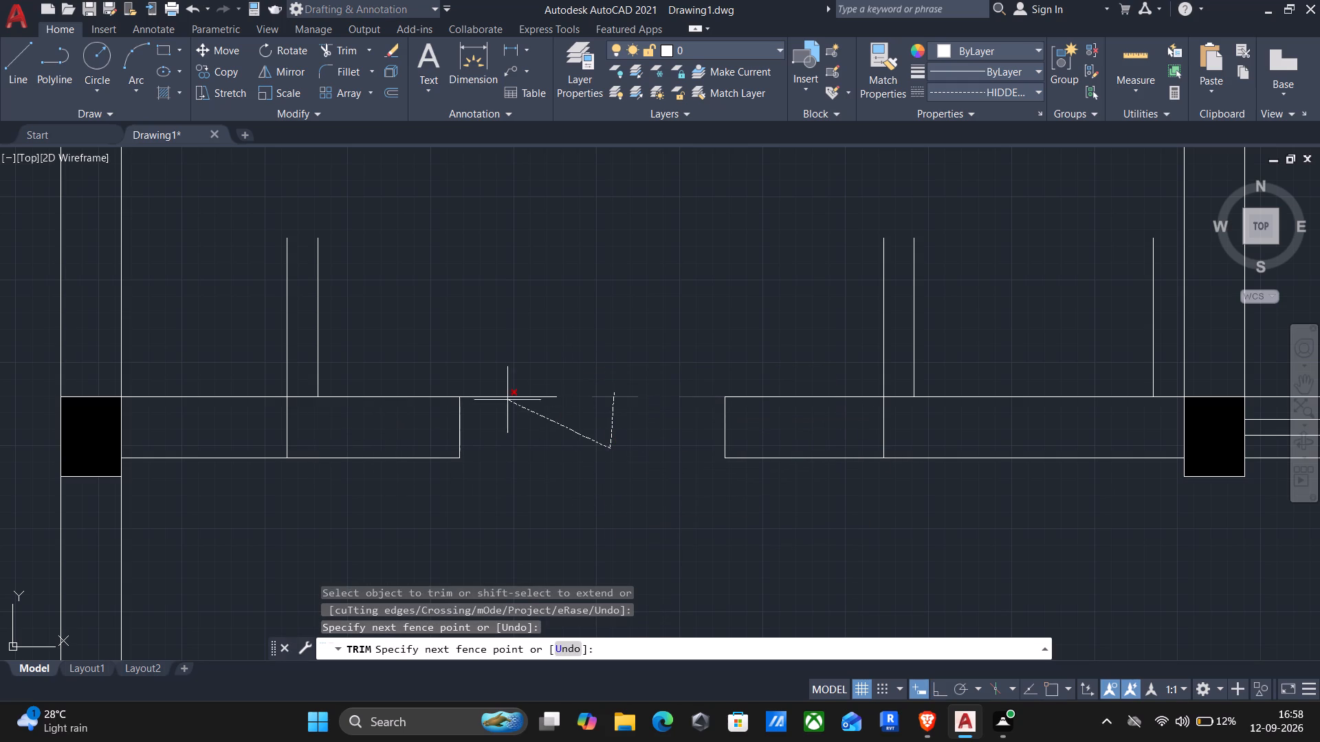
left_click_drag(504, 398, 514, 380)
At both panel pairs, trim the inner wall line between the panels and the panel line running through the wall thickness.
scroll(635, 466, "down", 1)
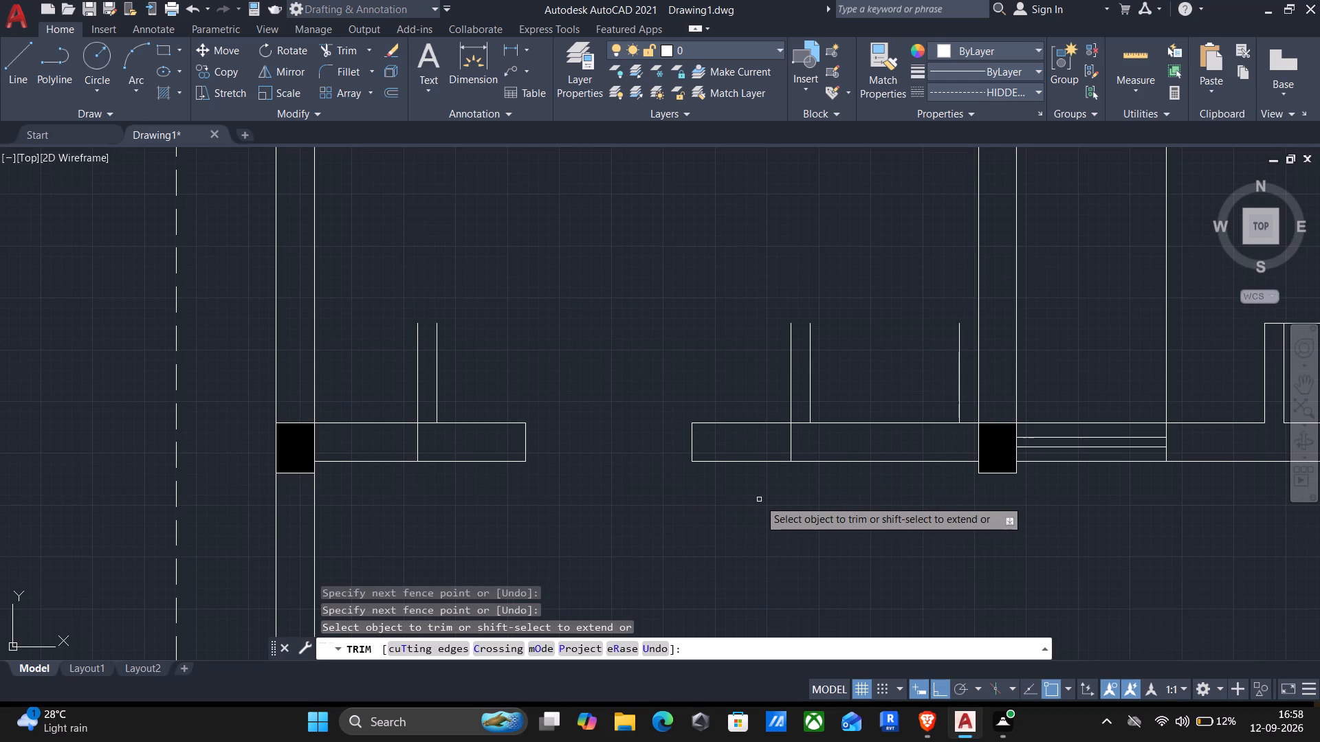
scroll(760, 502, "up", 2)
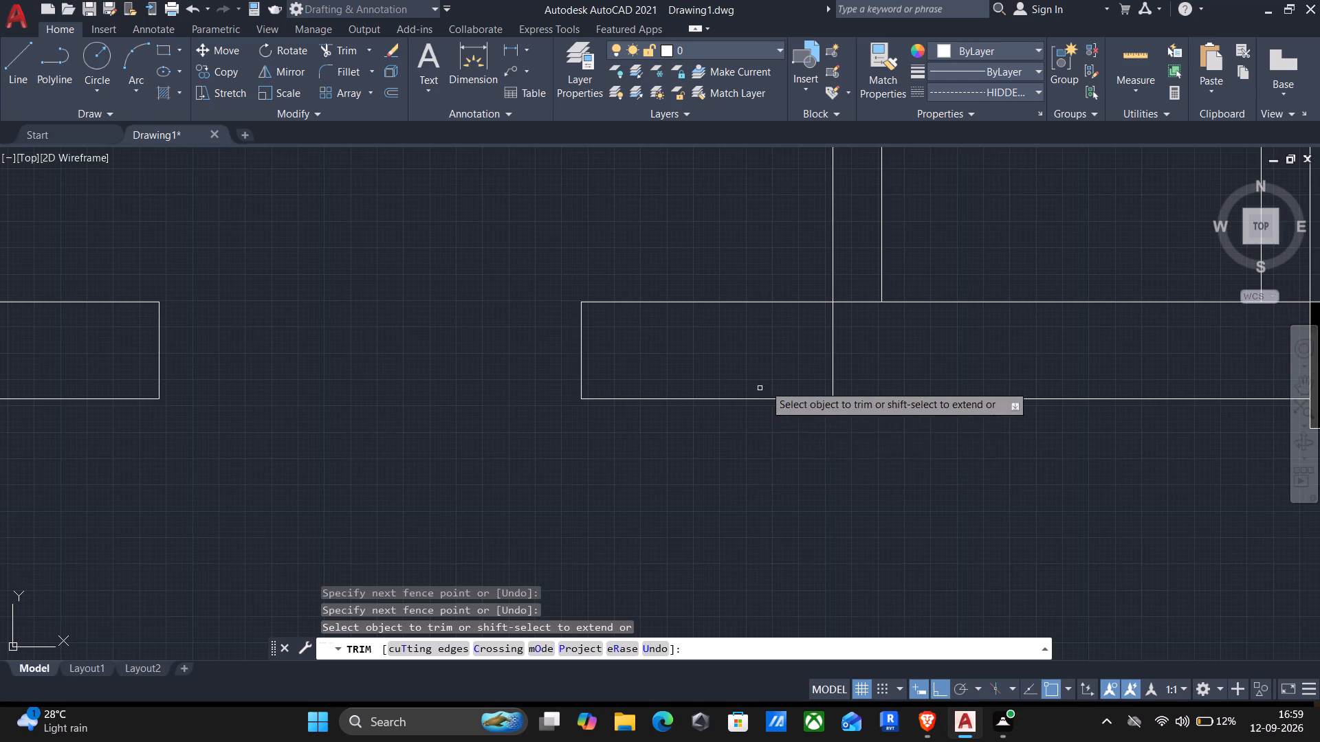
scroll(806, 345, "down", 2)
scroll(866, 297, "up", 2)
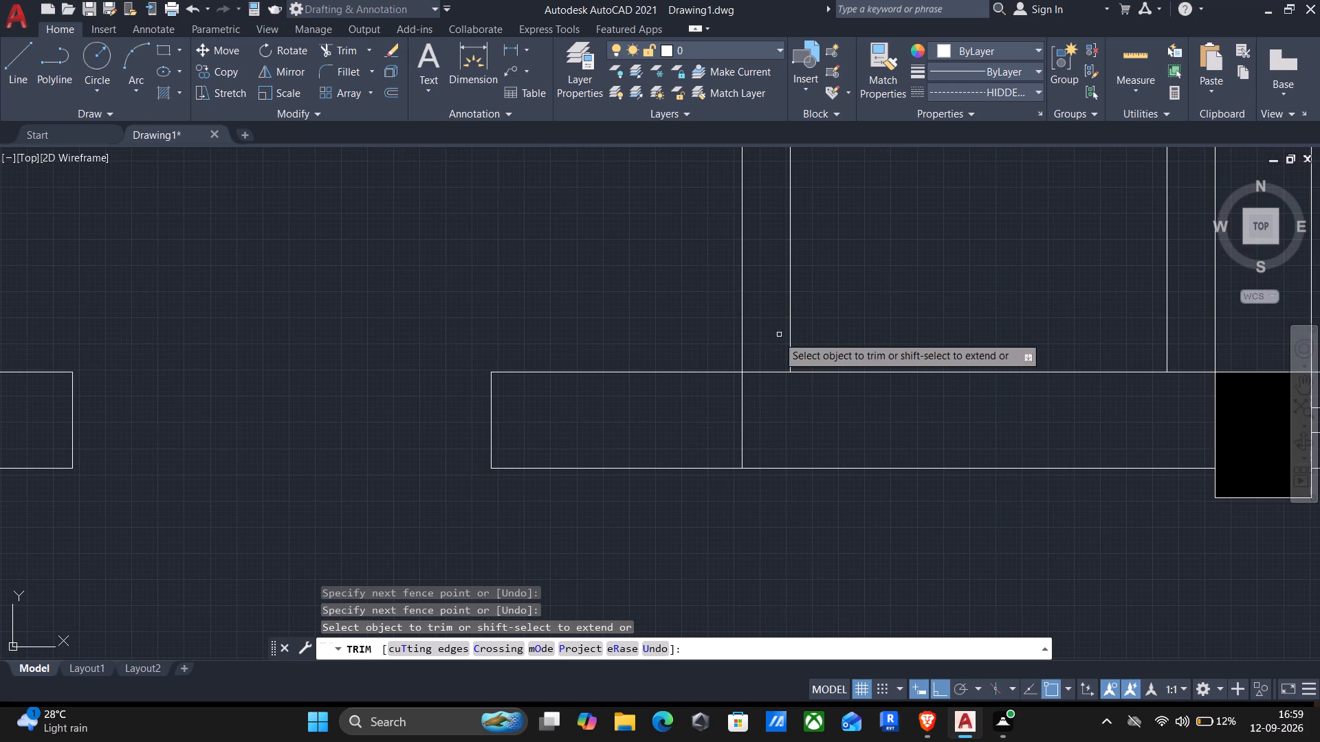
scroll(767, 357, "up", 3)
left_click_drag(767, 356, 611, 528)
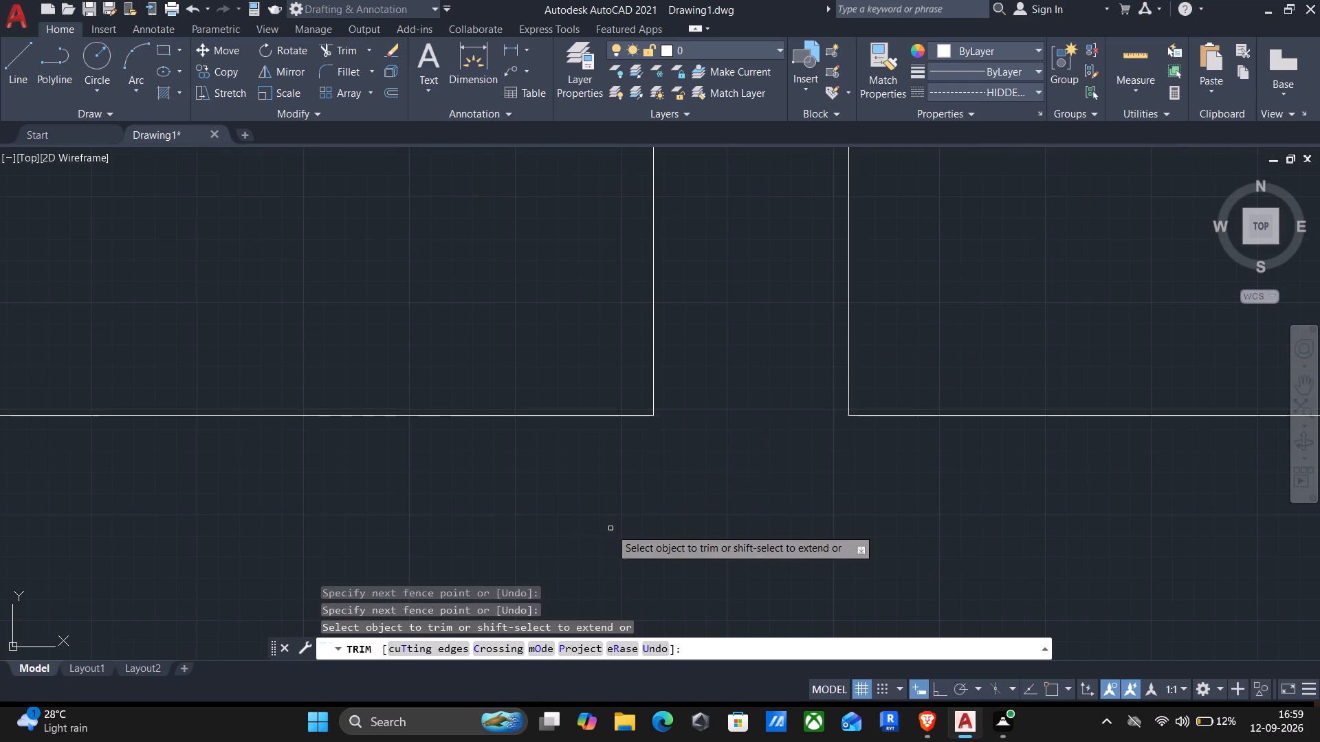
scroll(610, 528, "down", 3)
middle_click_drag(262, 326, 930, 267)
scroll(386, 322, "down", 1)
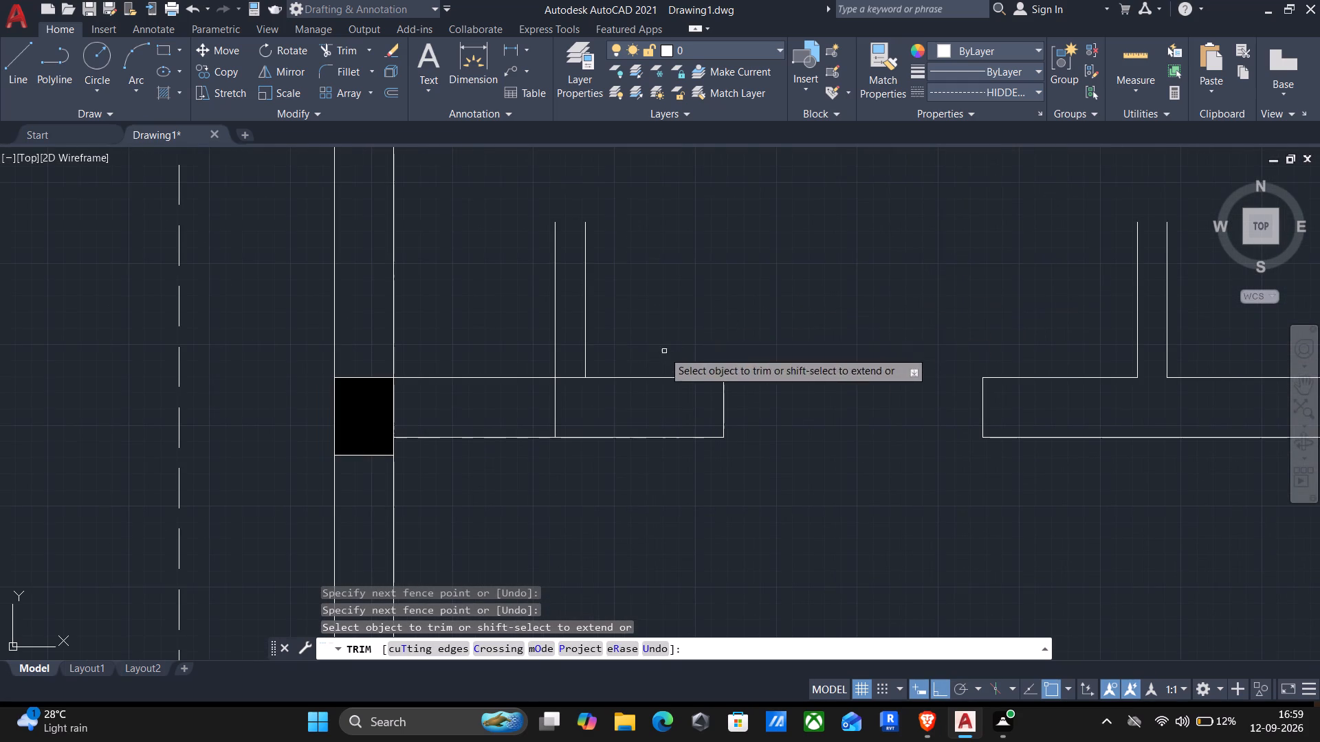
scroll(529, 410, "up", 3)
left_click_drag(661, 254, 484, 446)
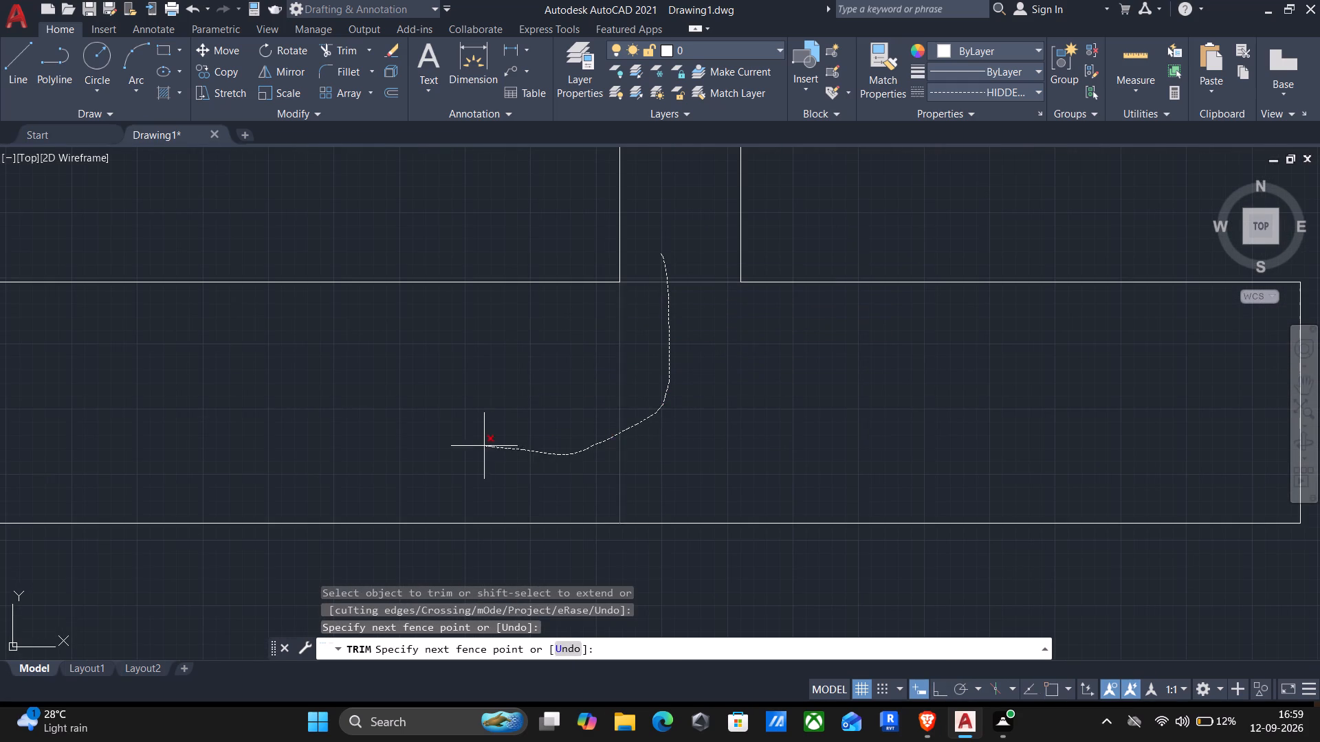
left_click_drag(484, 446, 483, 445)
Measure the clear width of the unit east of the opening and move the unit 115 east to the column's inner northwest corner.
scroll(482, 444, "down", 4)
middle_click_drag(597, 517, 390, 469)
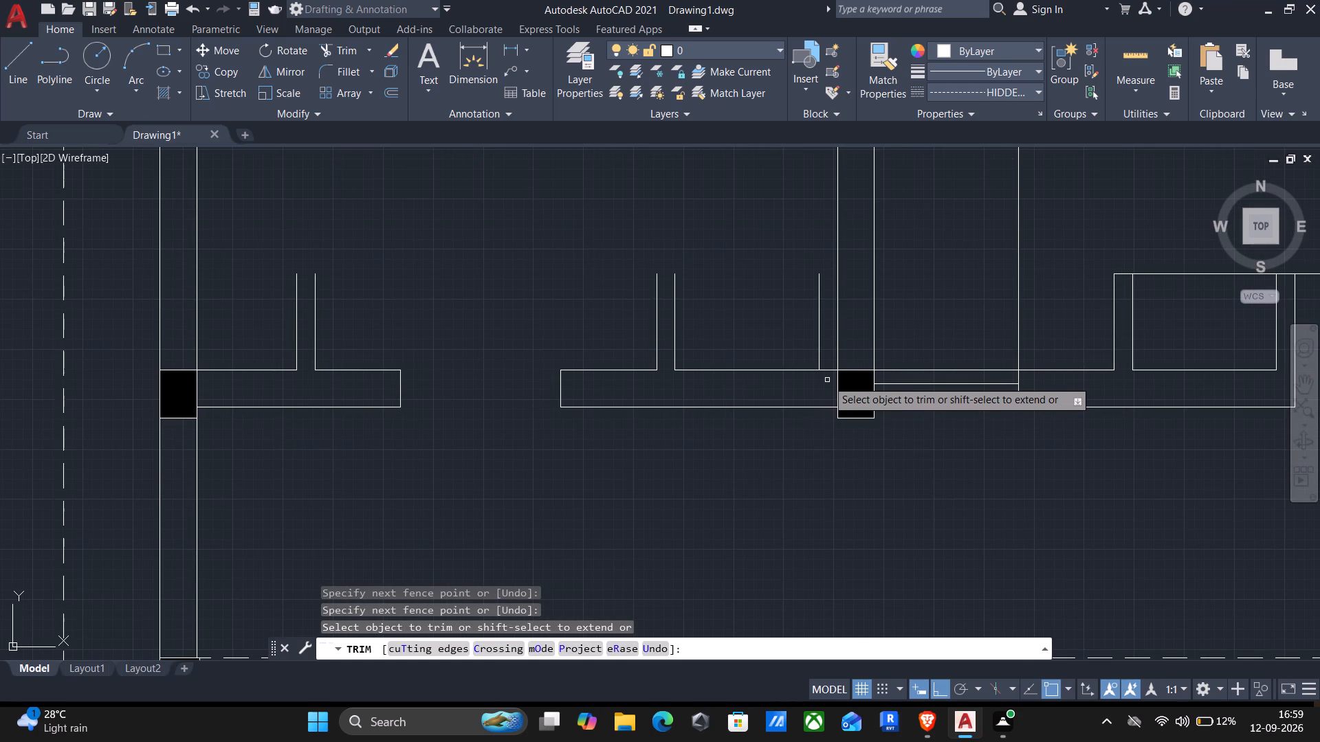
scroll(828, 381, "up", 2)
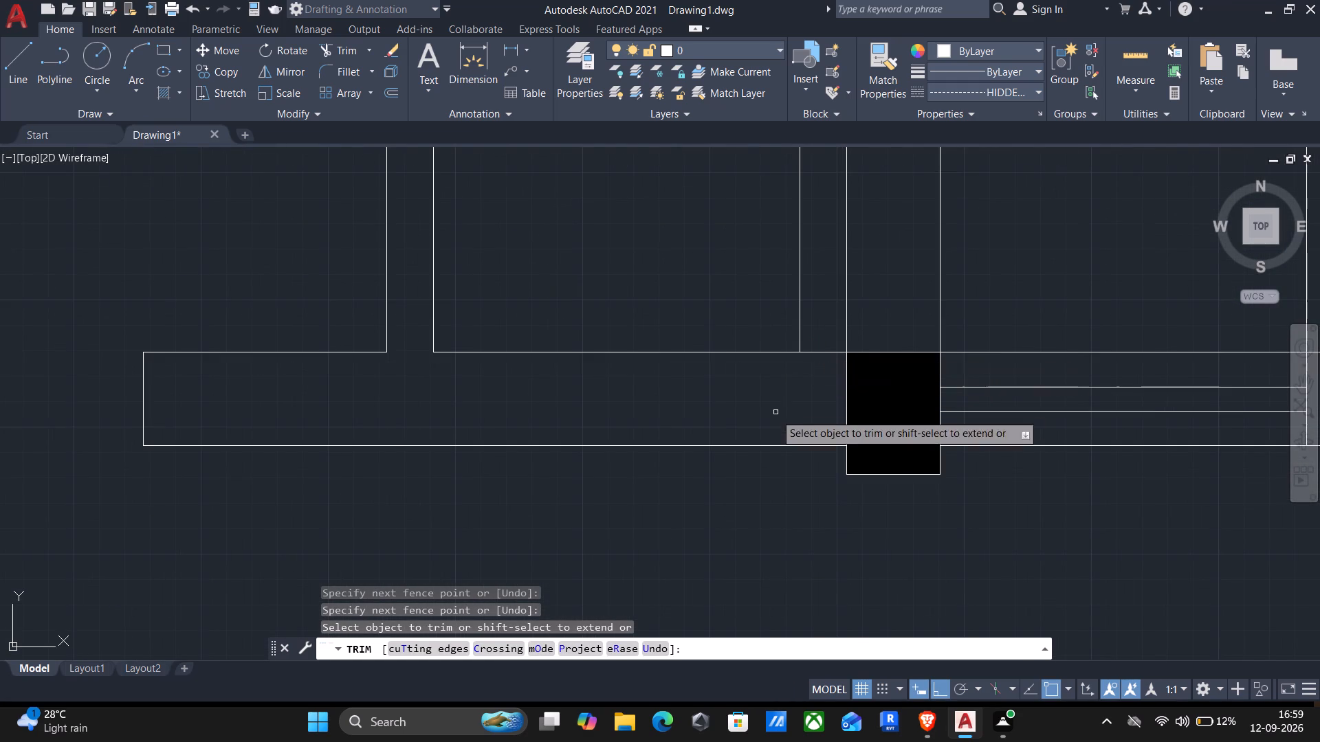
scroll(748, 447, "down", 1)
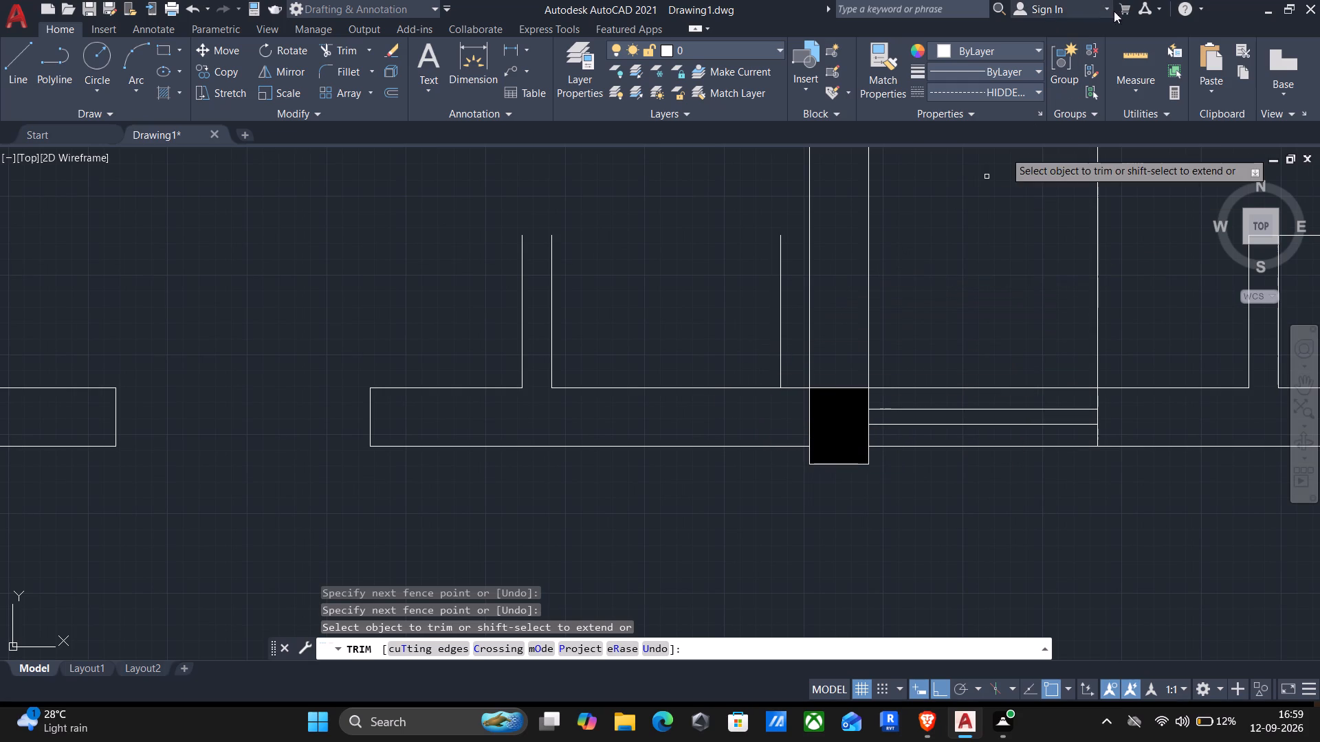
left_click(1138, 53)
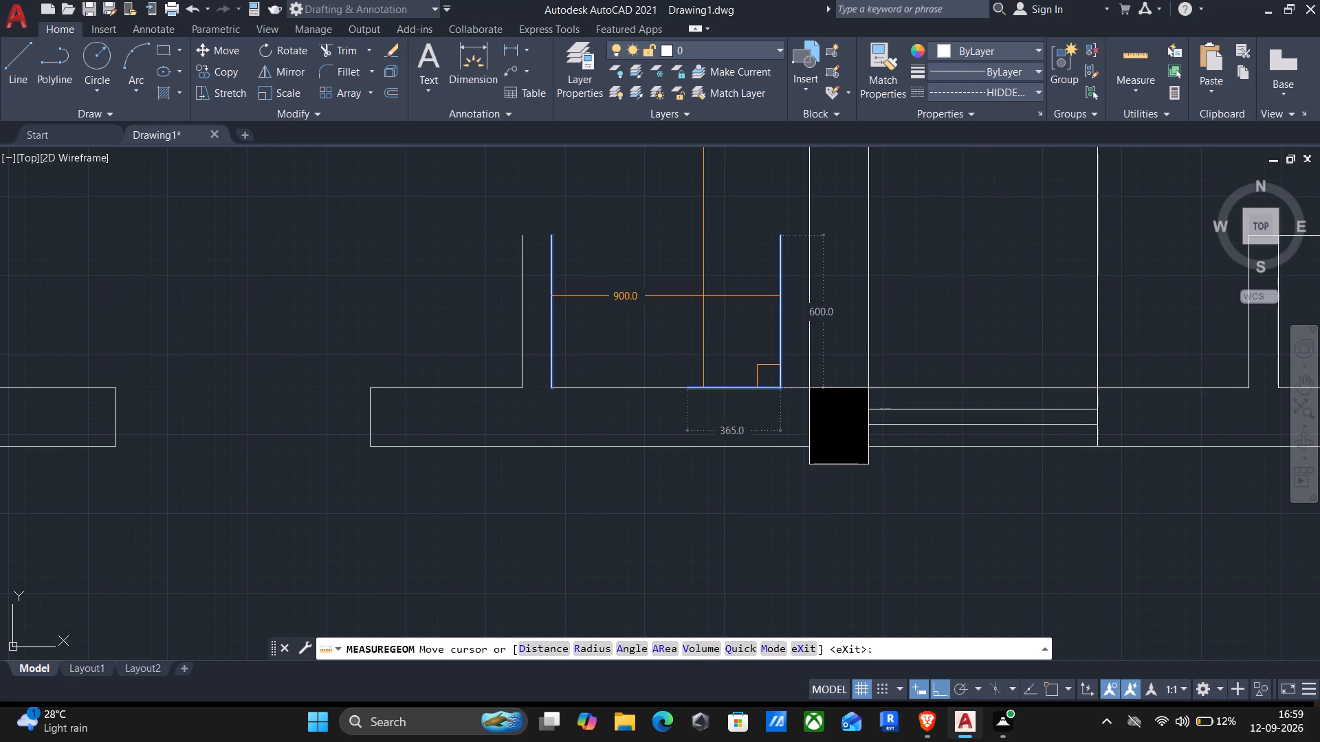
key("Escape")
left_click(445, 221)
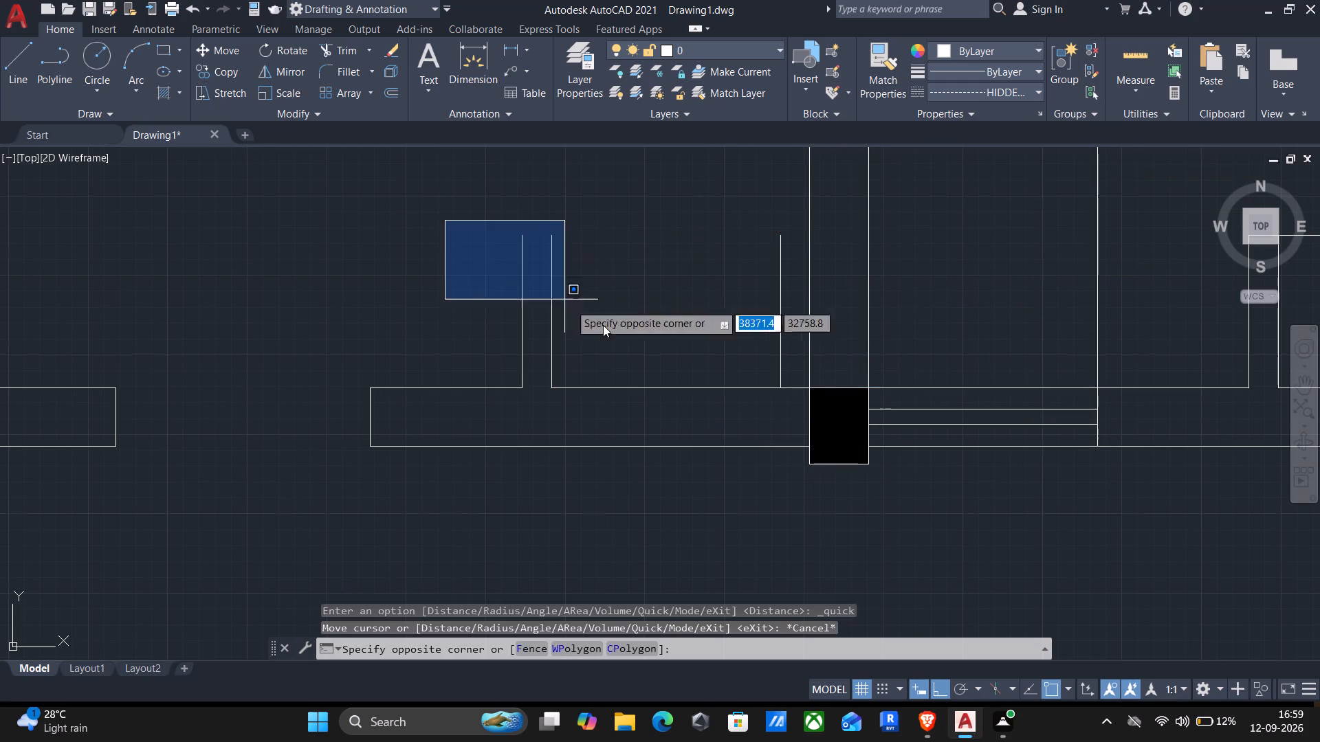
left_click(855, 429)
key("m")
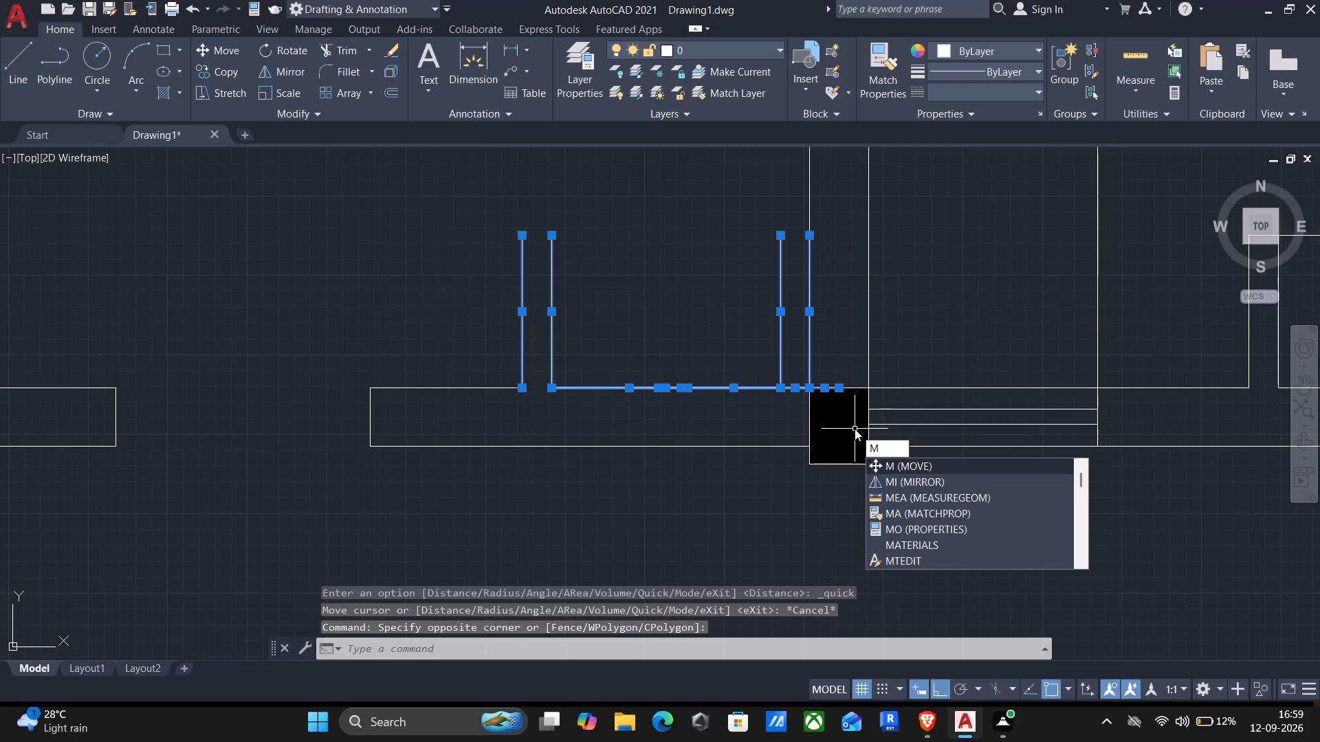
key("Return")
left_click(779, 386)
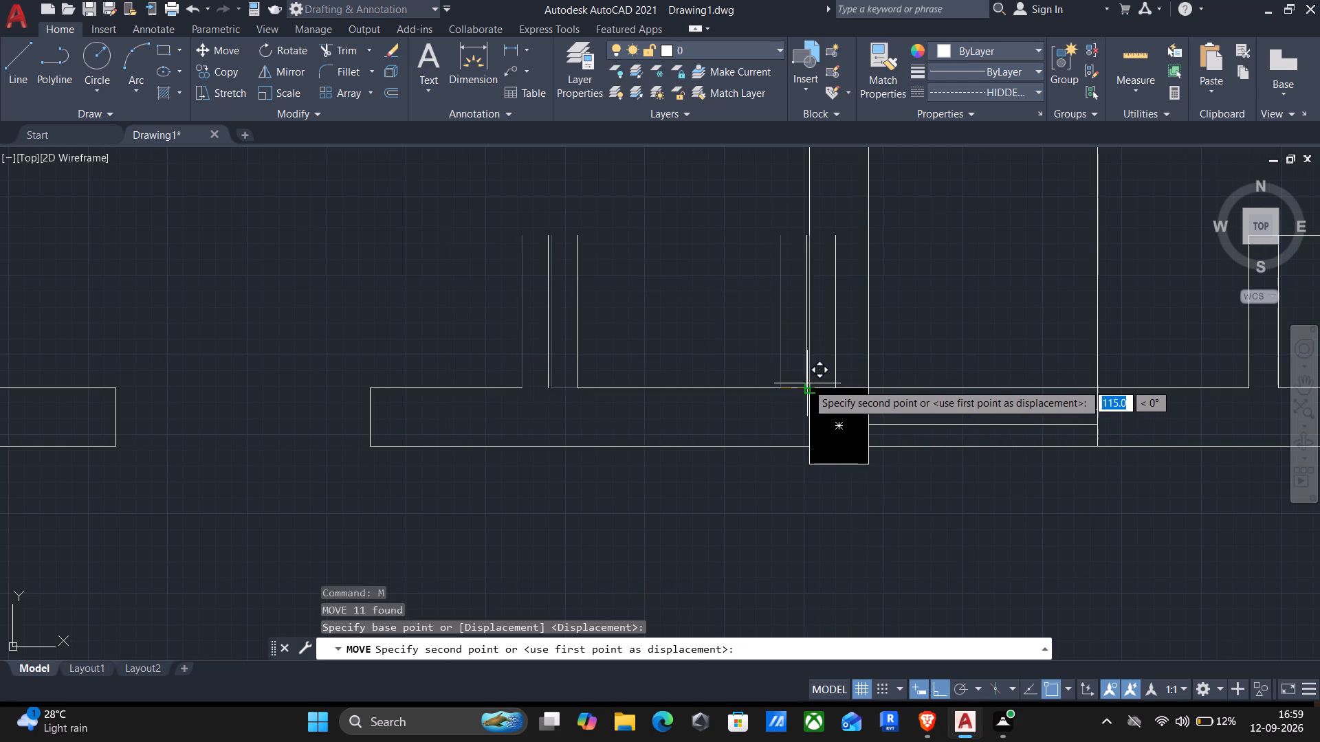
left_click(812, 388)
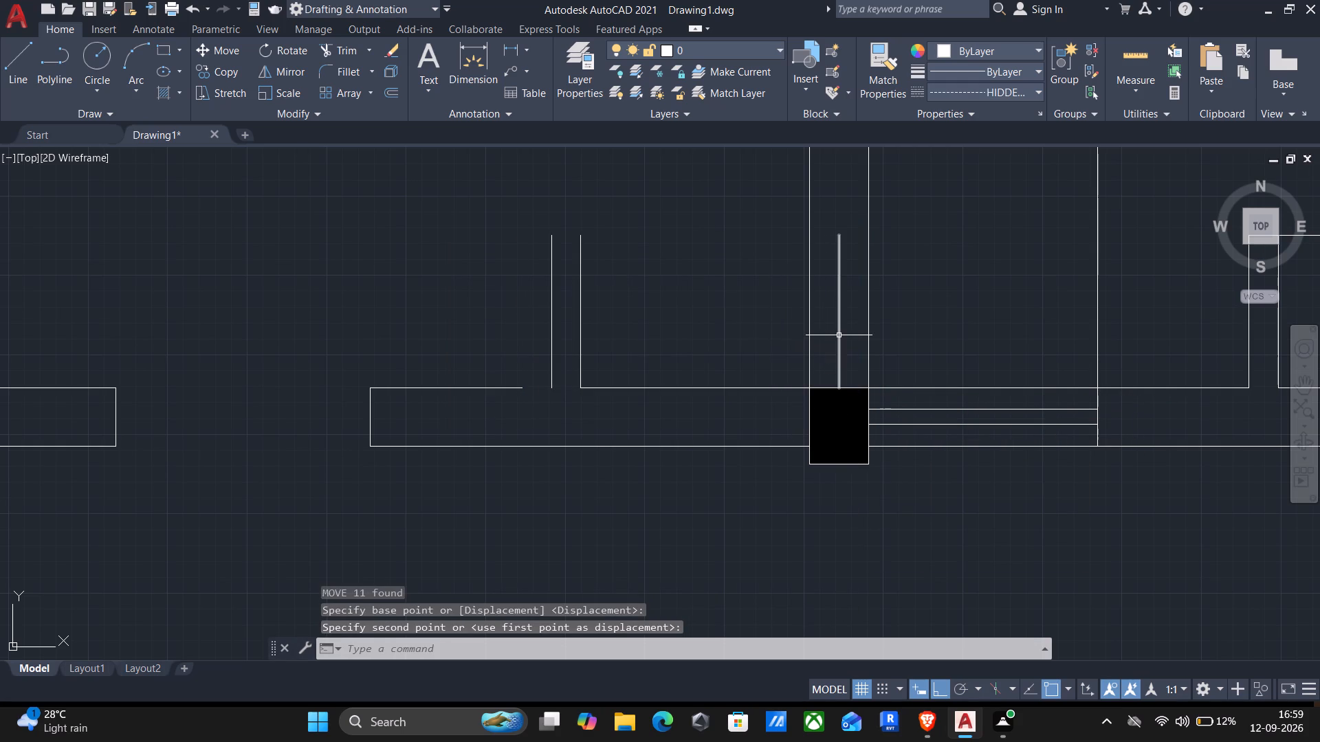
Erase the moved unit's east panel line above the column and measure the unit's clear width again.
left_click(840, 335)
key("Delete")
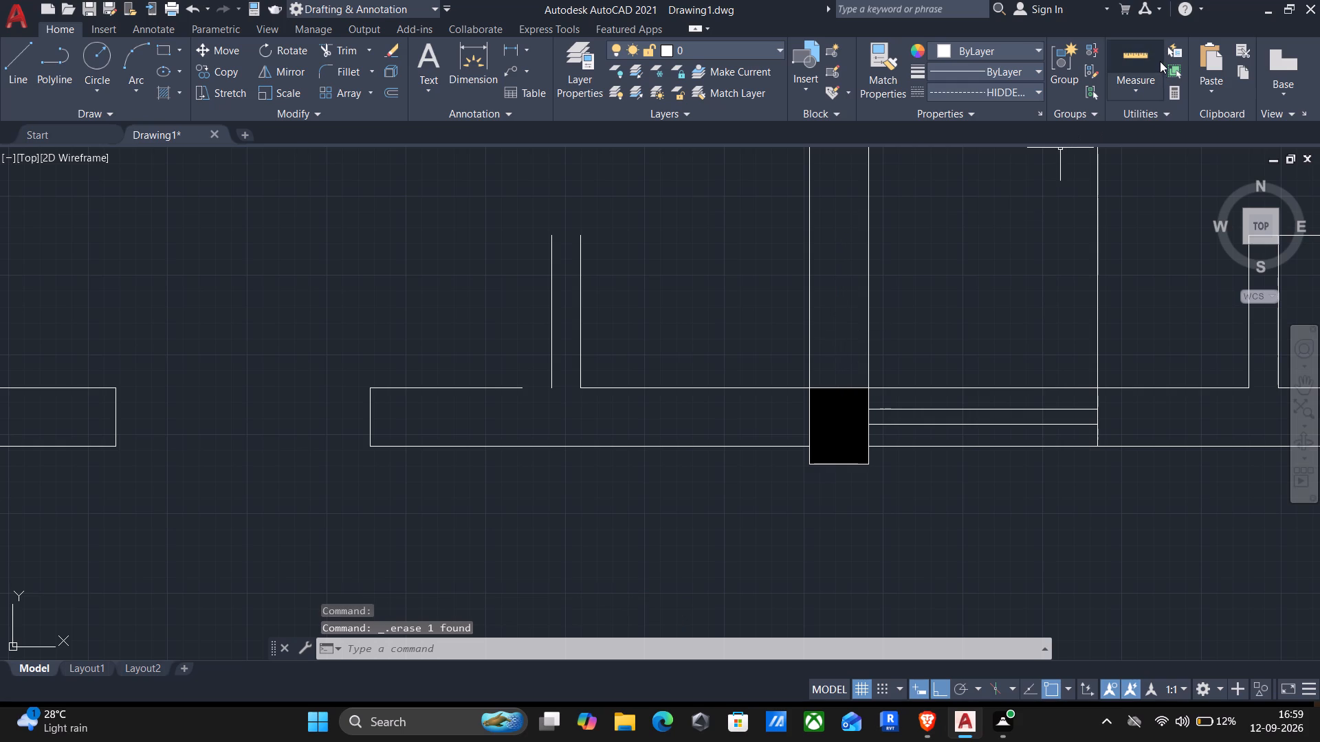
left_click(1157, 59)
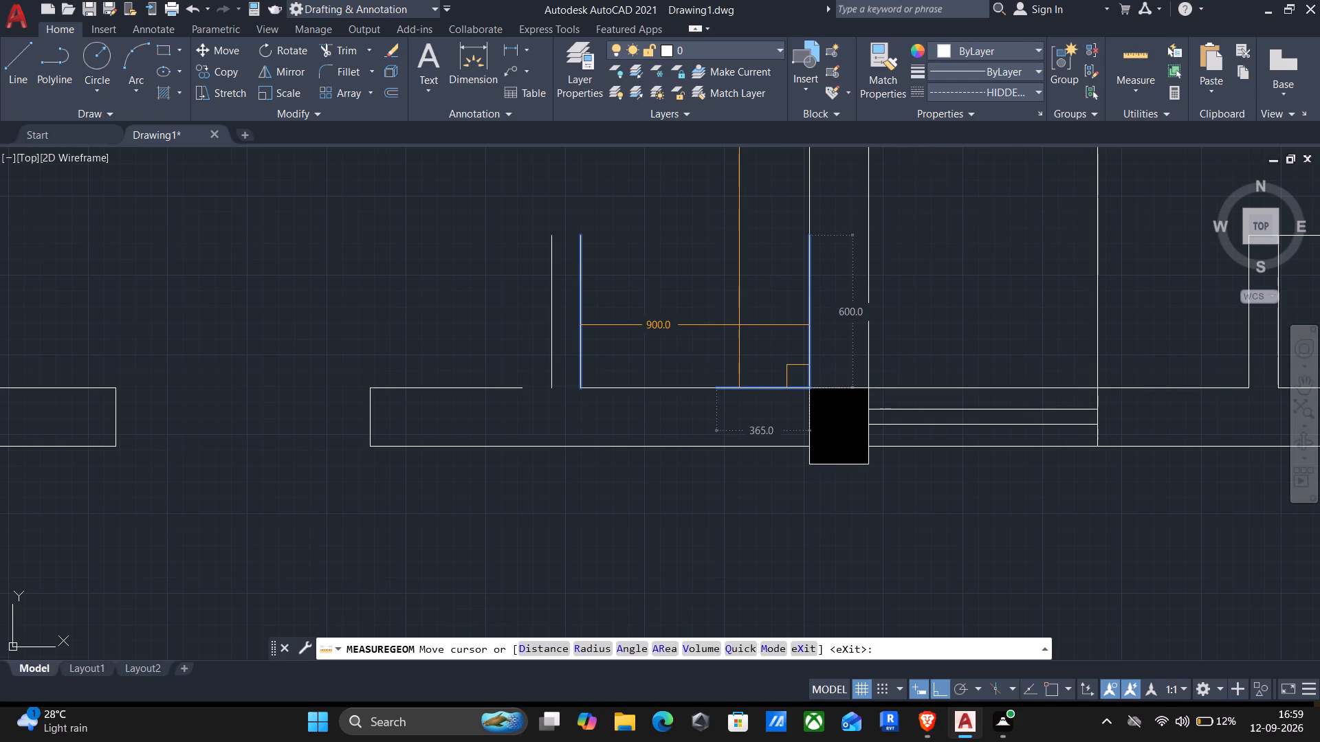
key("Escape")
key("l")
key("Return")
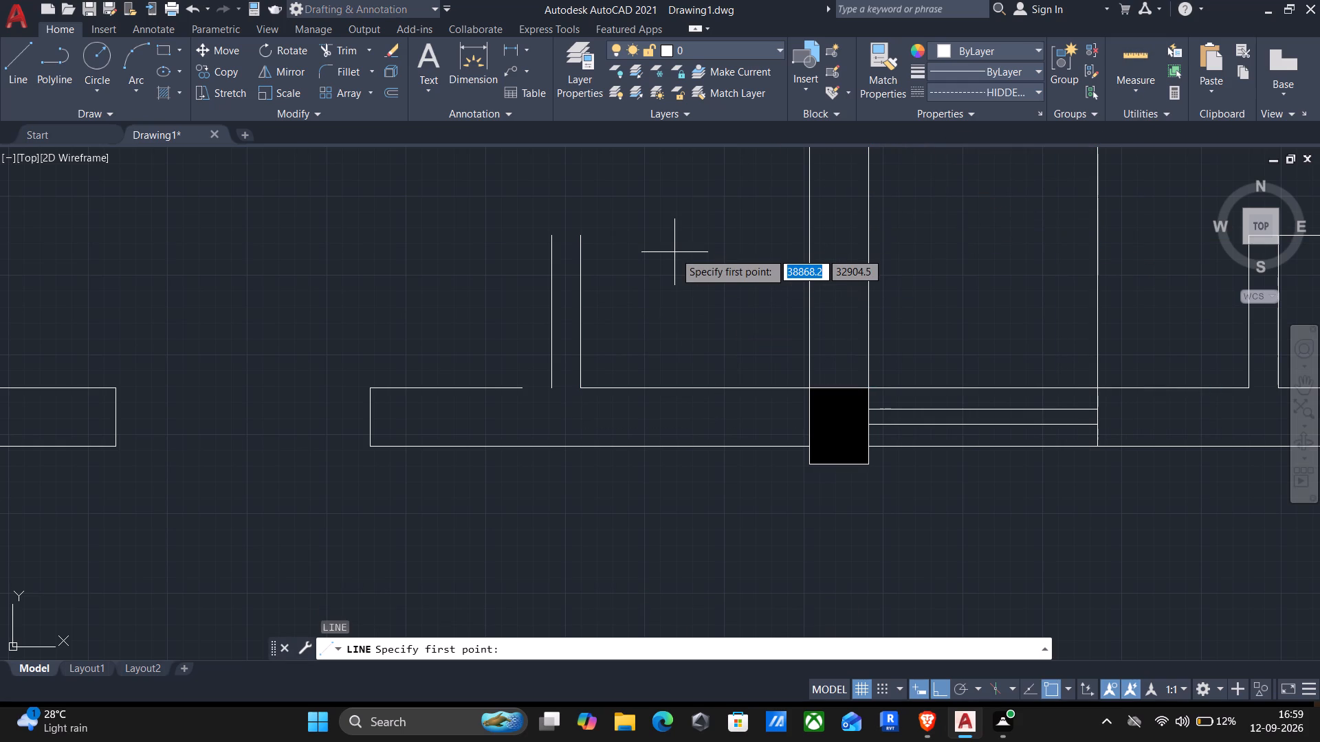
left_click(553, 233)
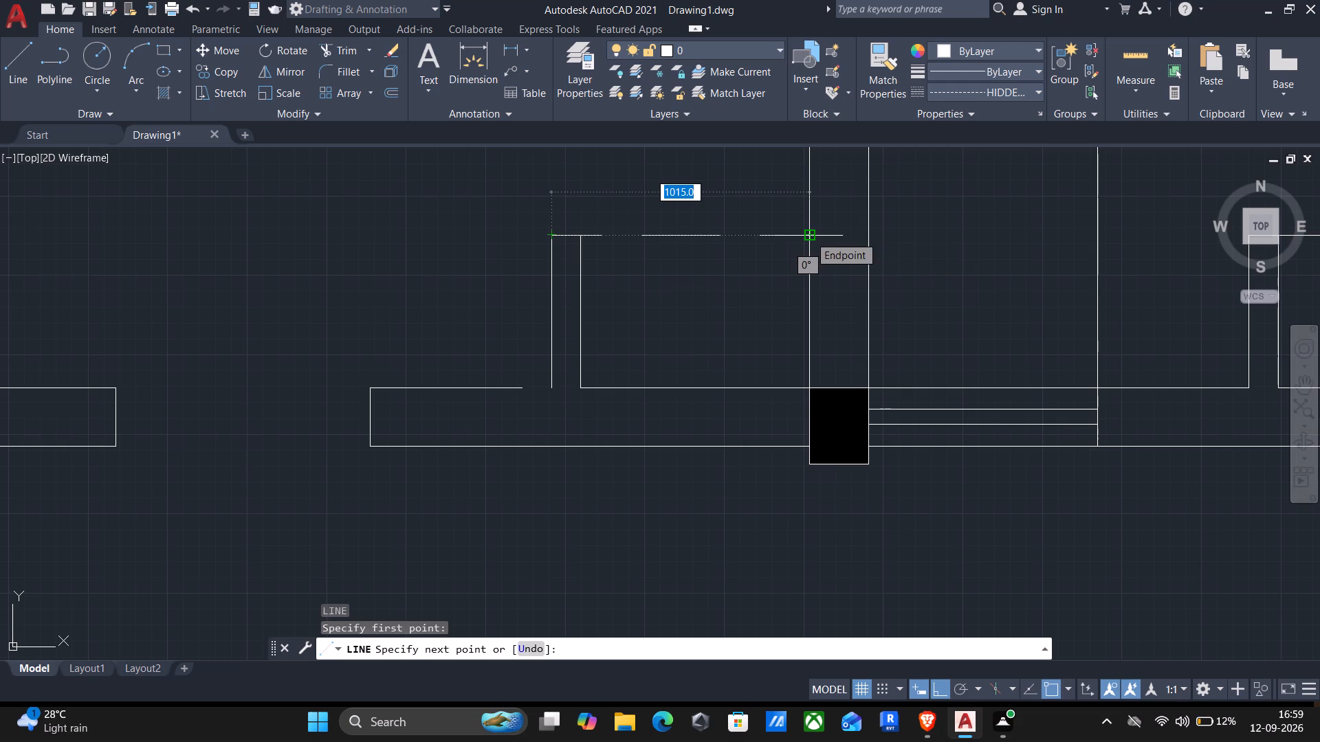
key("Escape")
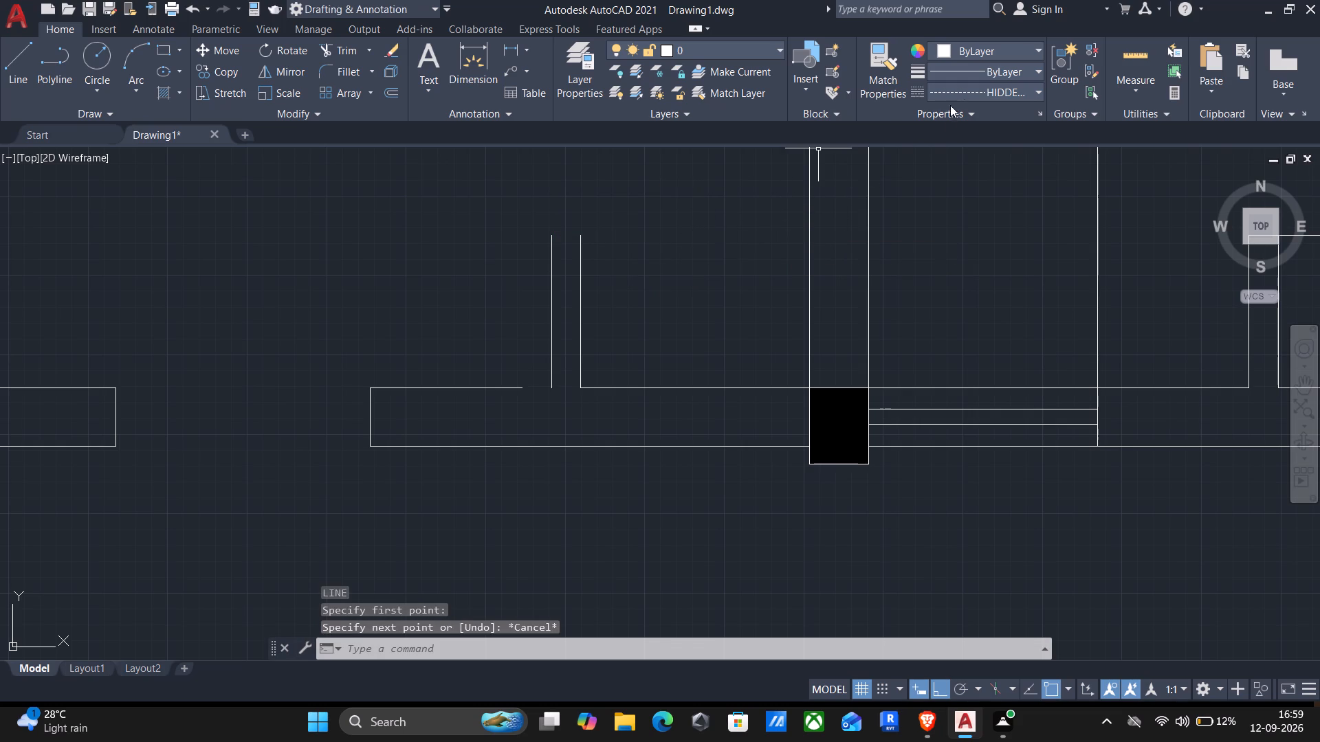
Set the current linetype to ByLayer.
left_click(989, 91)
left_click(969, 117)
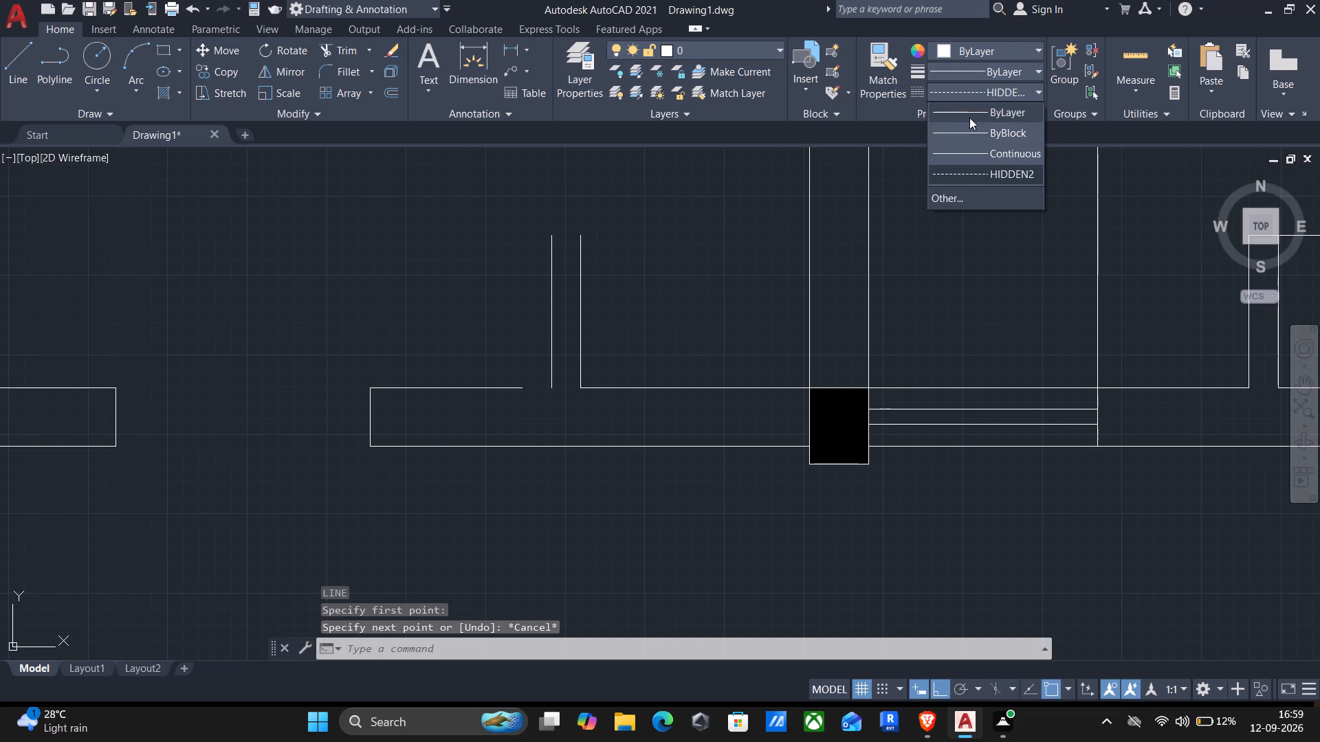
Draw the front line of the unit east of the opening from its panel to the wall, and close the inner wall line's gap.
key("l")
key("Return")
left_click_drag(547, 236, 586, 236)
left_click(811, 240)
key("Return")
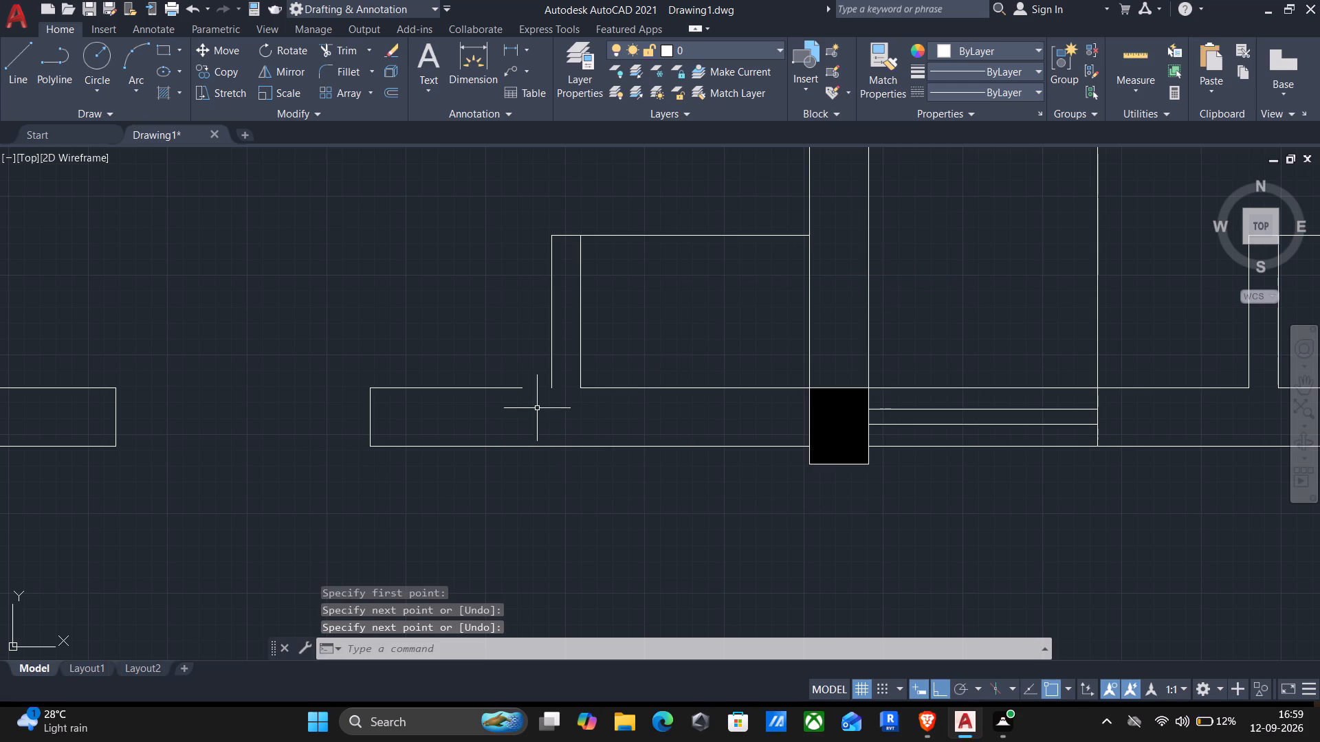
key("Return")
left_click(524, 386)
left_click(550, 383)
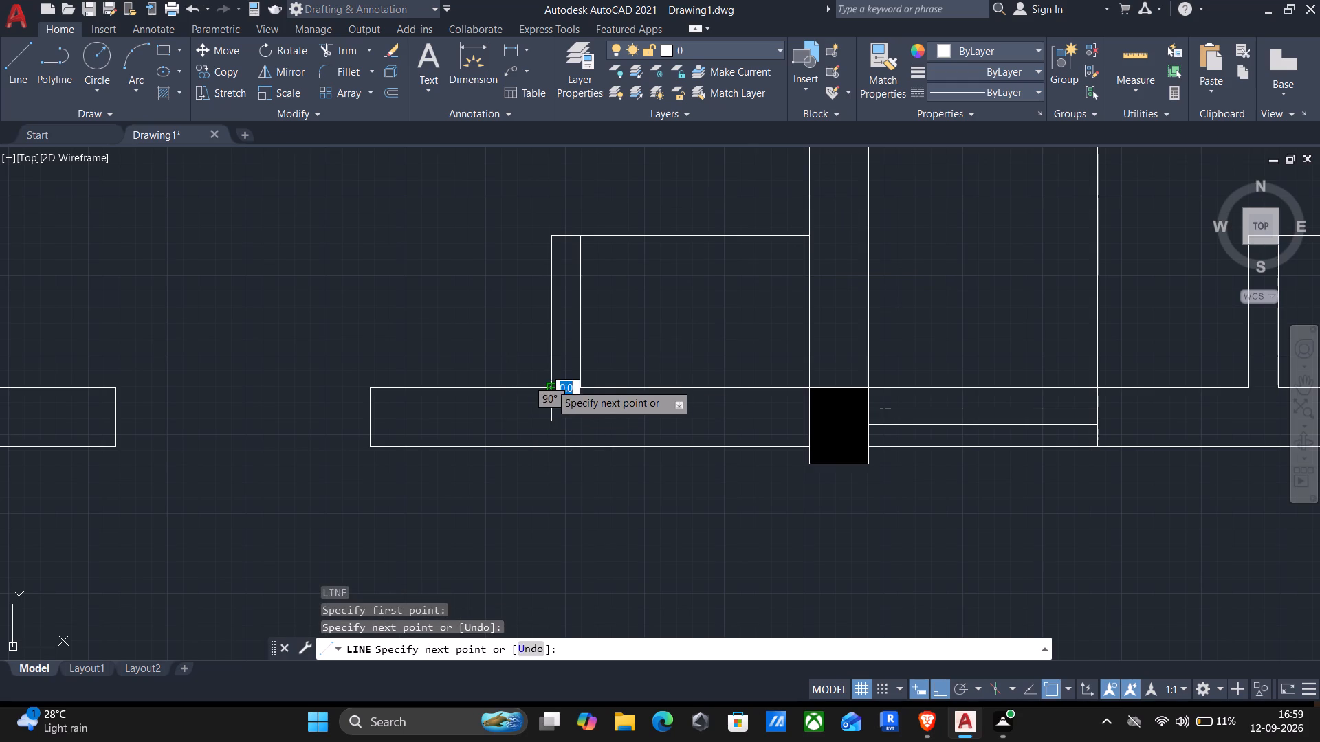
key("Return")
Draw the front line of the unit west of the opening from its panel's outer end to the west wall's inner face.
scroll(543, 483, "down", 2)
middle_click_drag(574, 475, 861, 407)
key("Return")
scroll(593, 319, "up", 1)
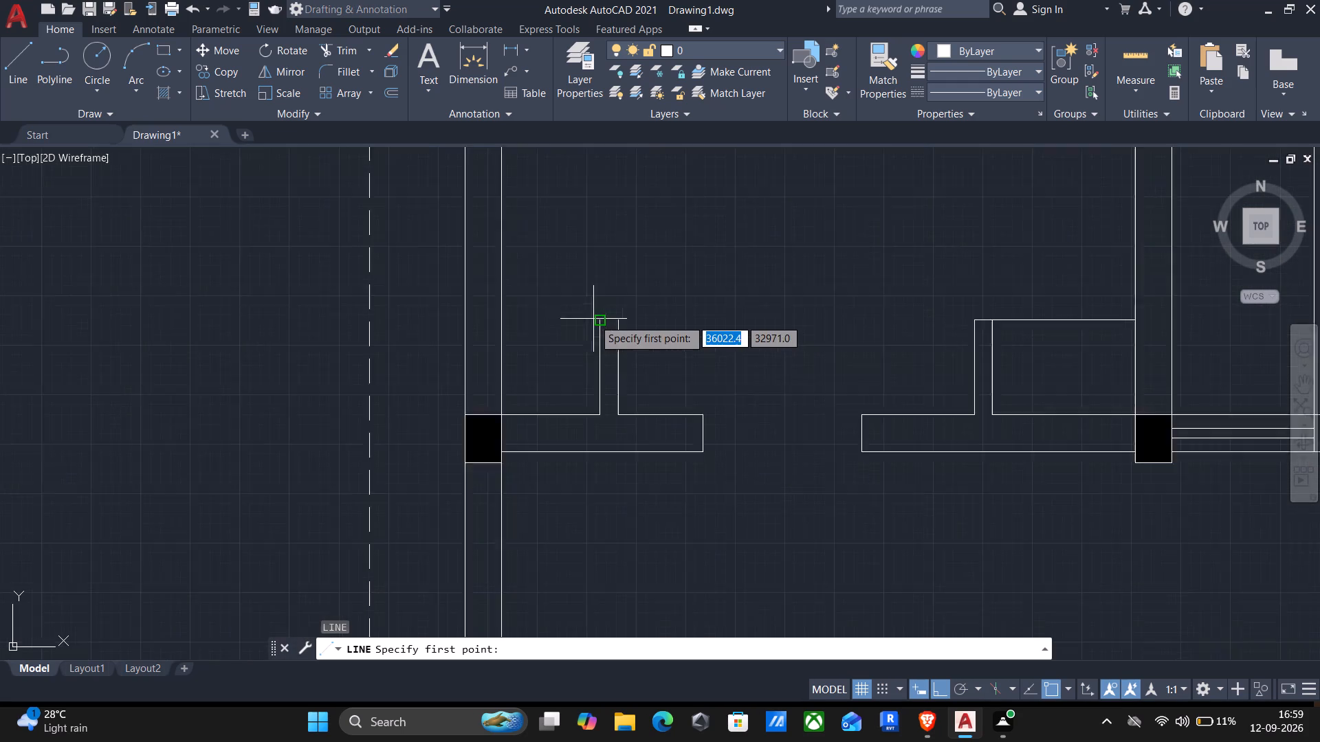
scroll(593, 319, "up", 1)
left_click(627, 321)
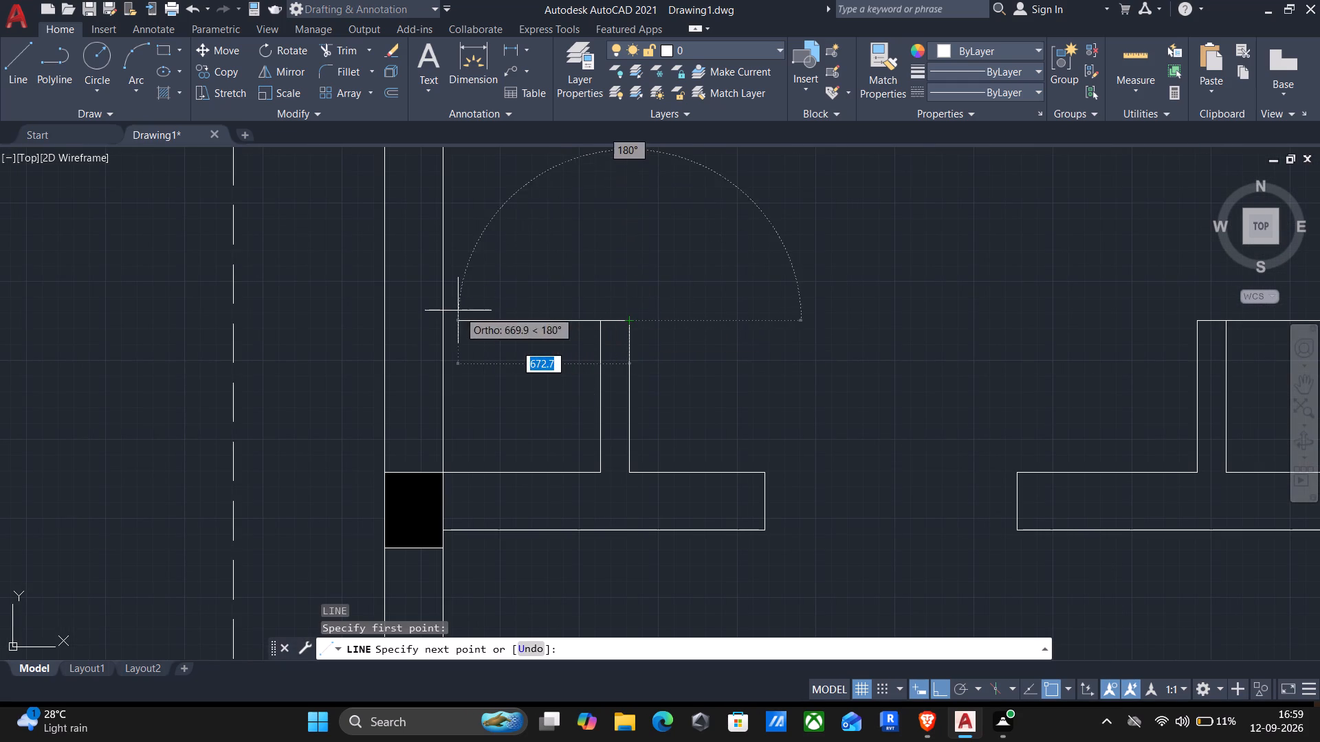
left_click(439, 316)
key("Return")
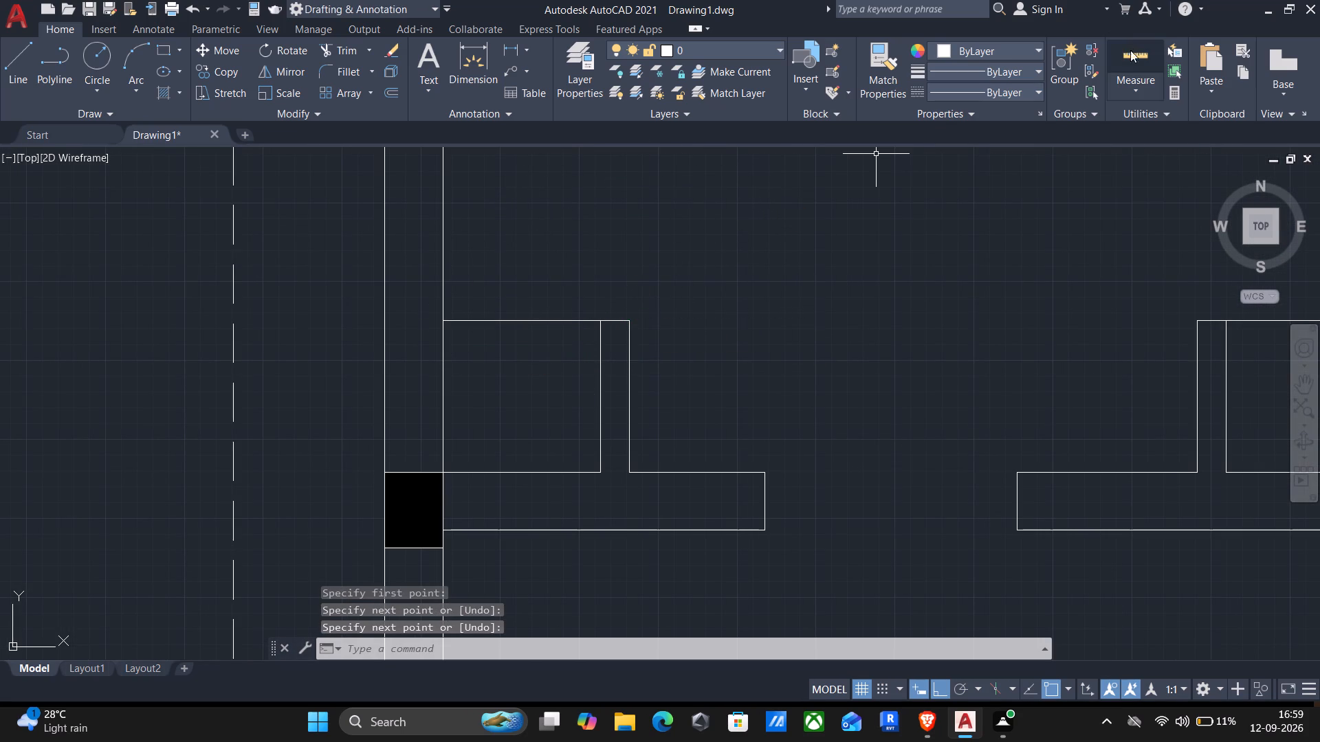
Measure the west unit's clear width, erase its inner panel line, and measure the clear width again.
left_click(1130, 51)
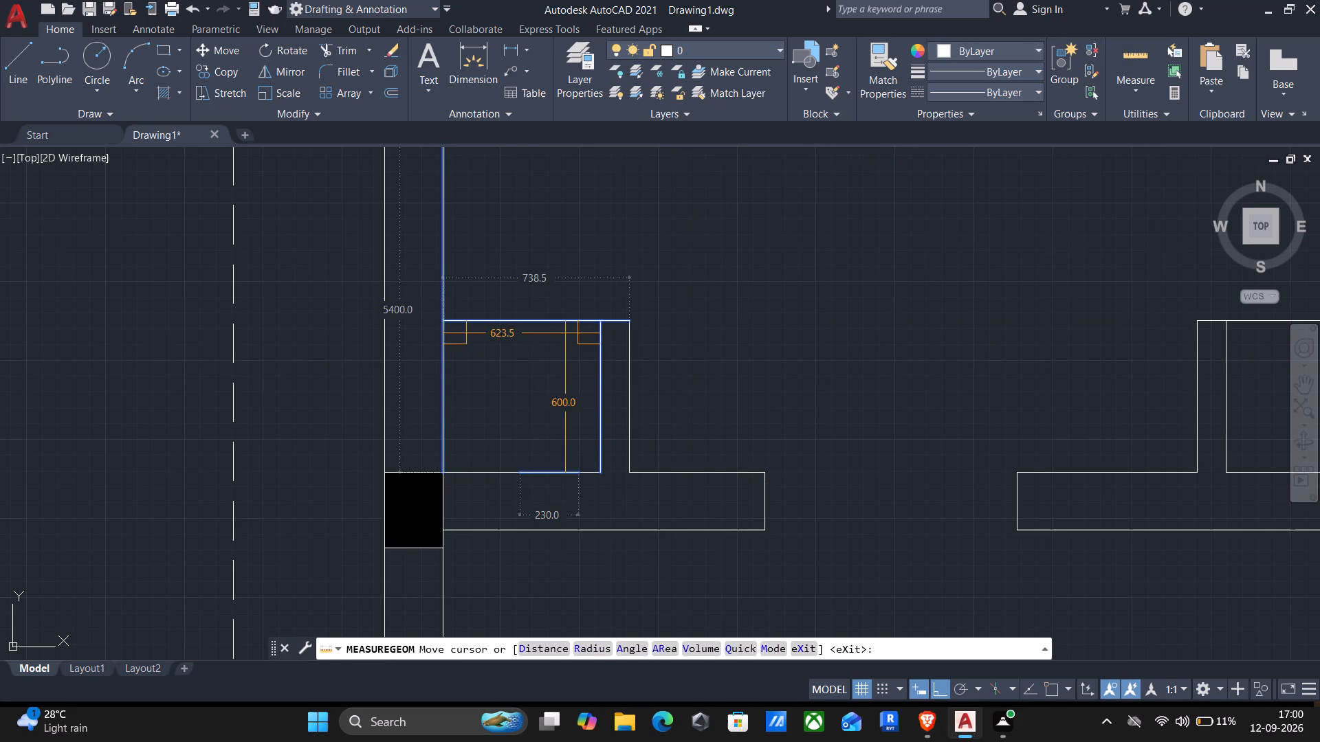
key("Escape")
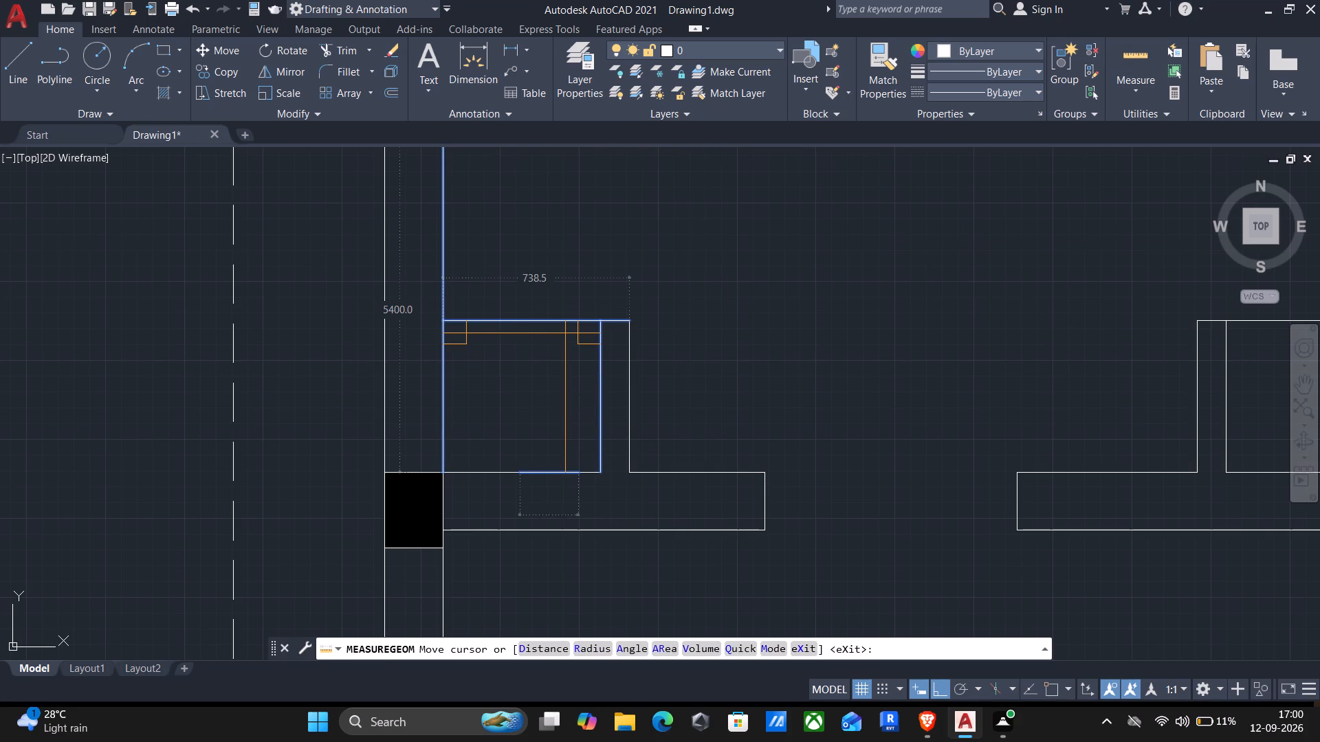
left_click(598, 396)
key("Delete")
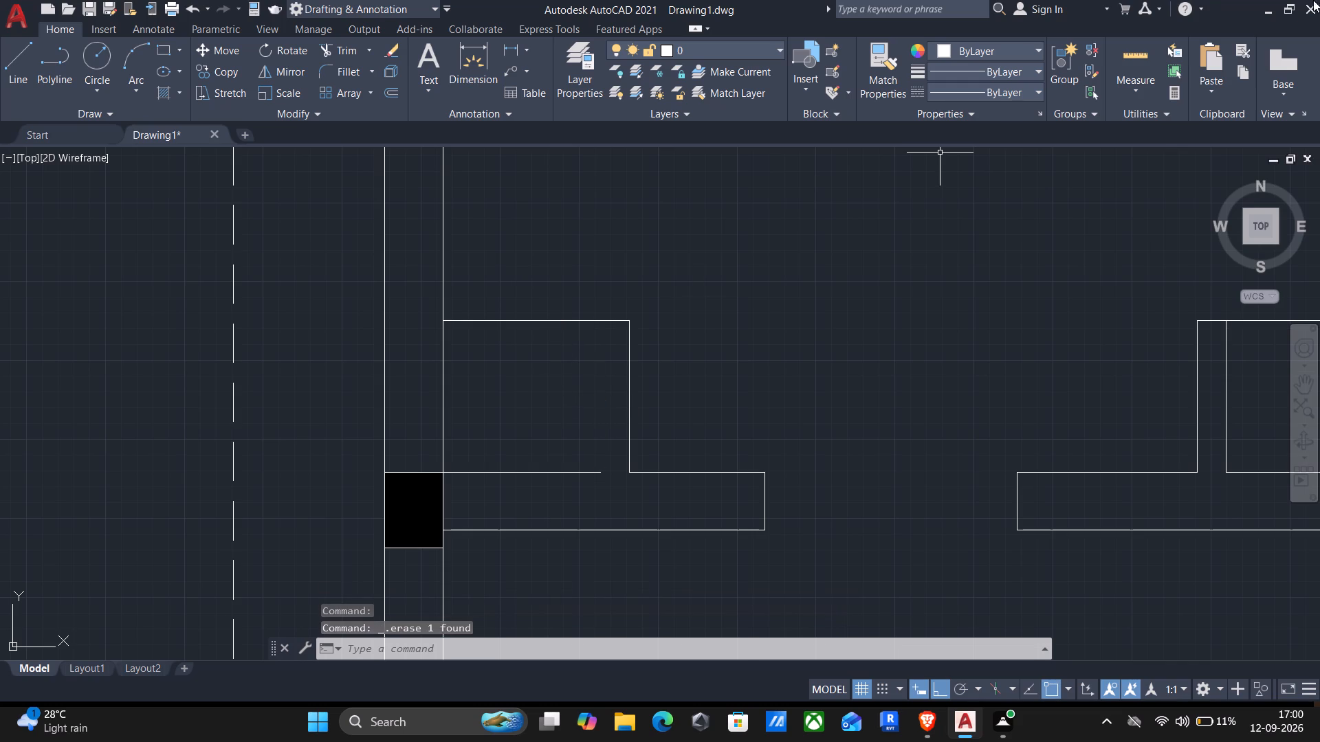
left_click_drag(1132, 58, 1116, 72)
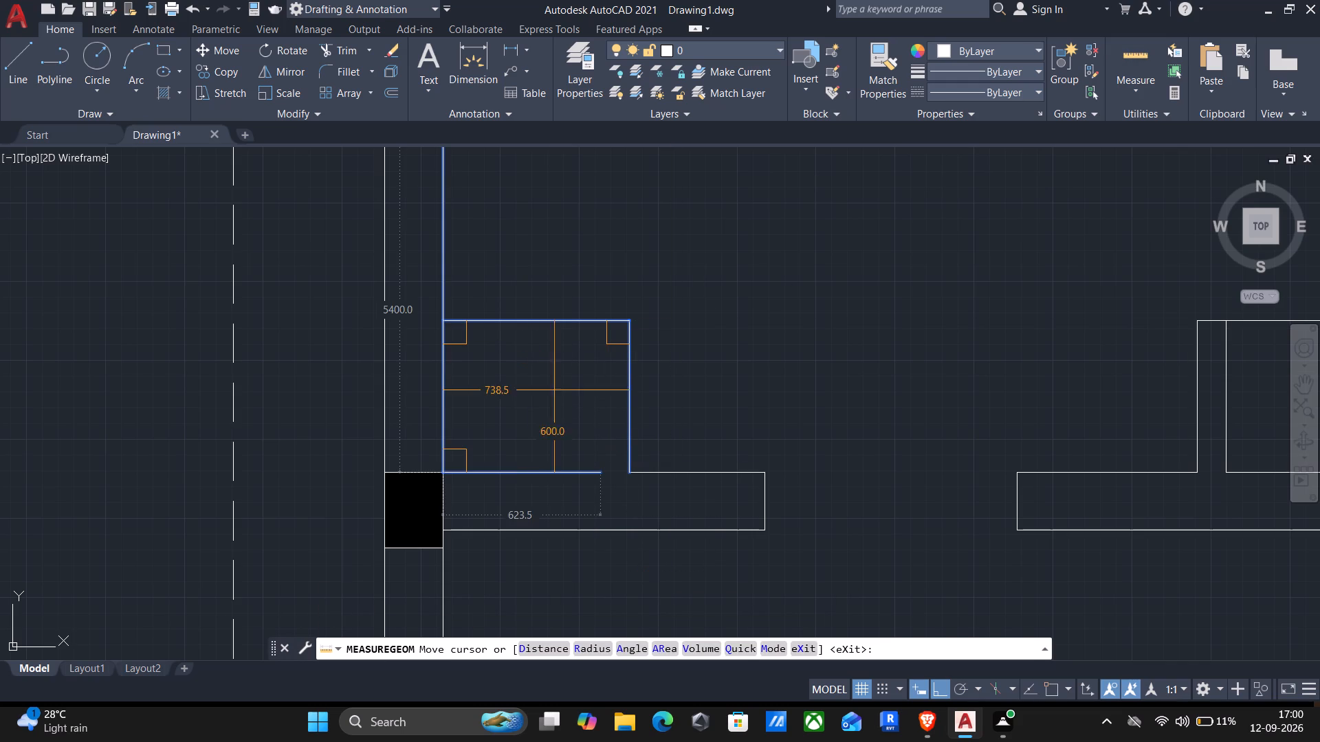
key("Escape")
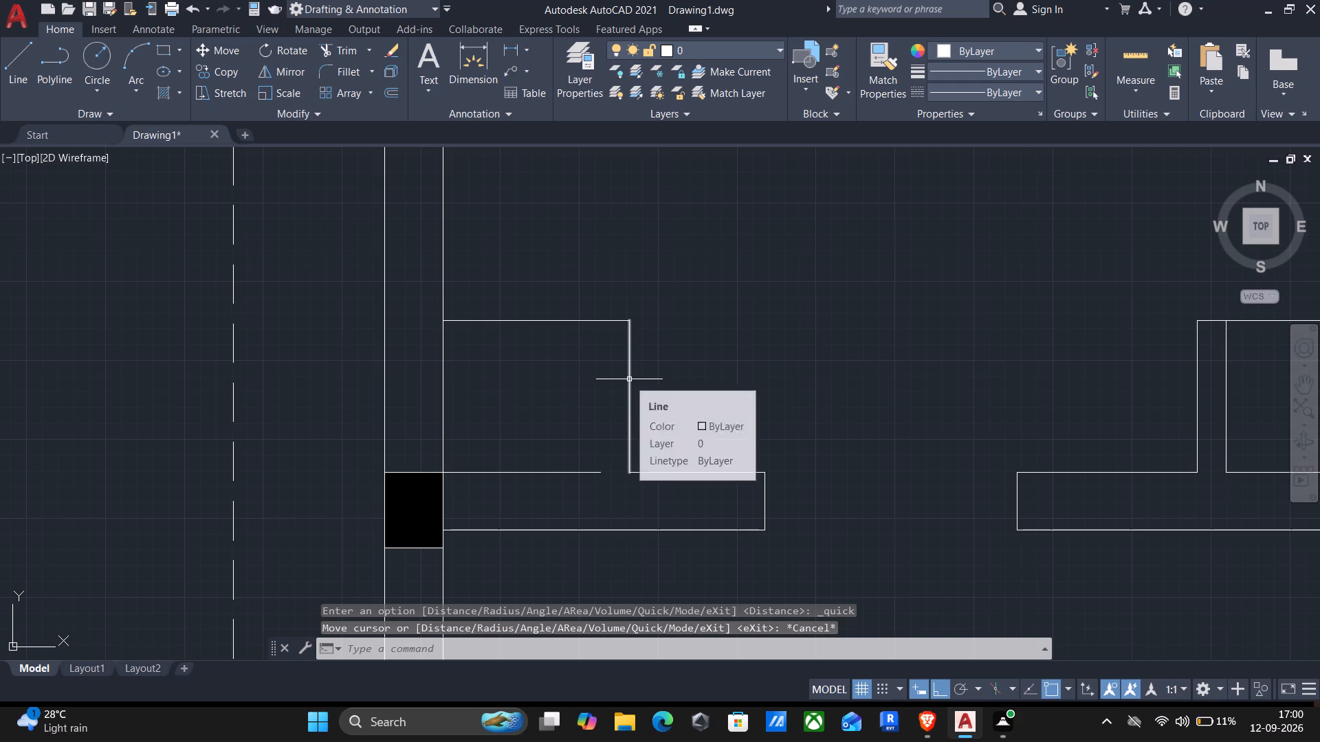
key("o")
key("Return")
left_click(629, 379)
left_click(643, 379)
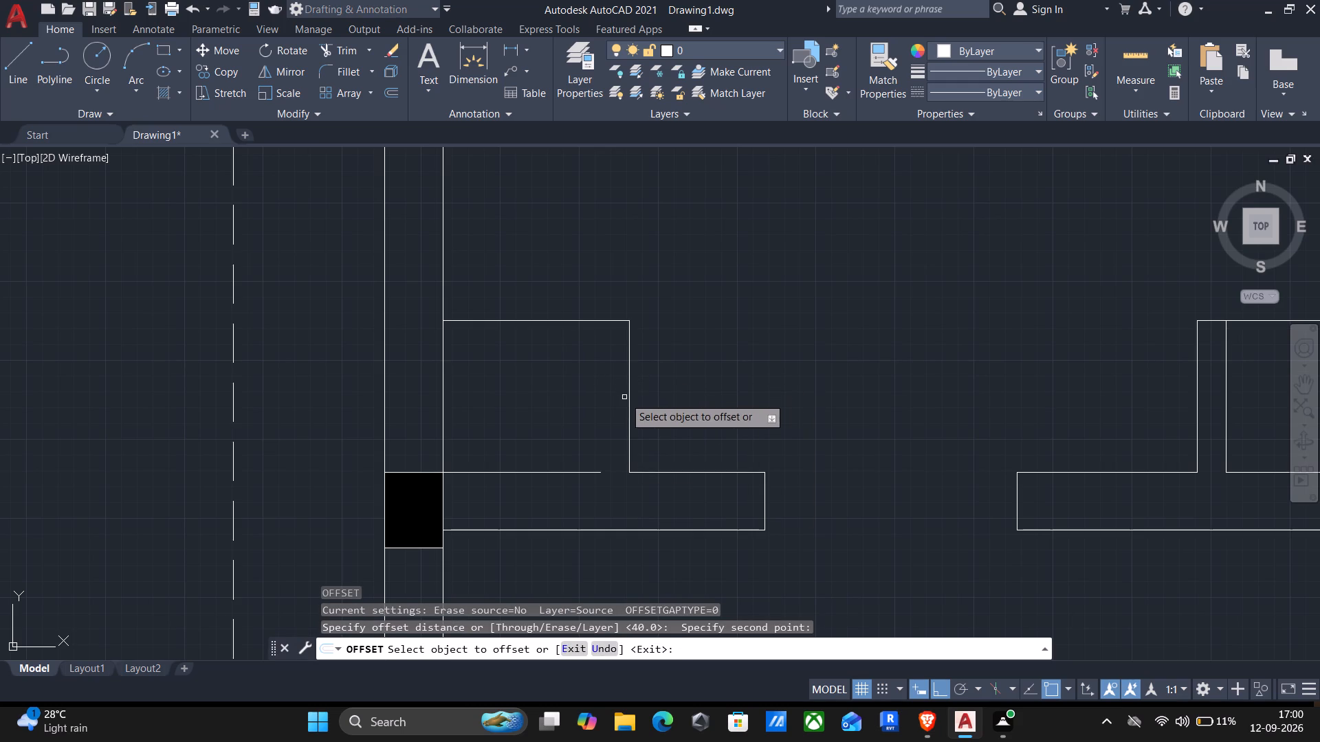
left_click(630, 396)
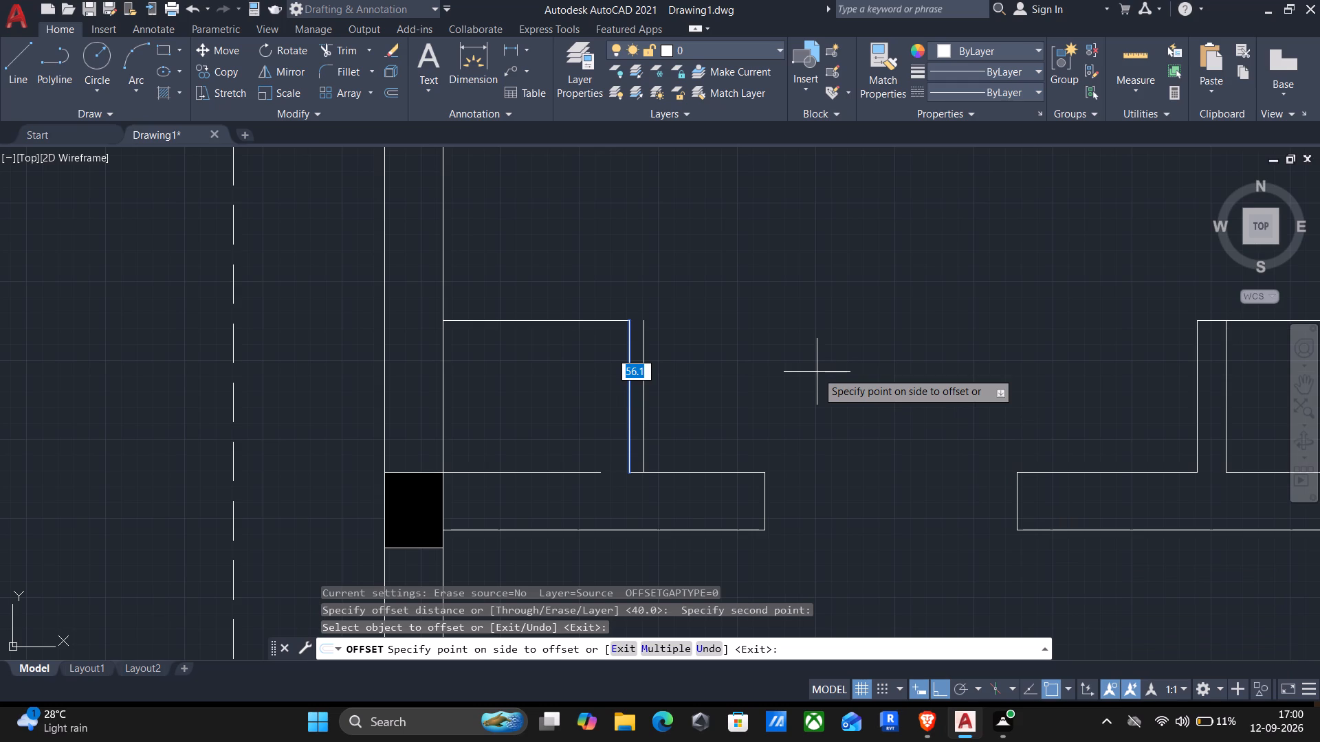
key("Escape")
Draw a line on the west wall's inner face from the unit's front line down to the column corner.
key("l")
key("Return")
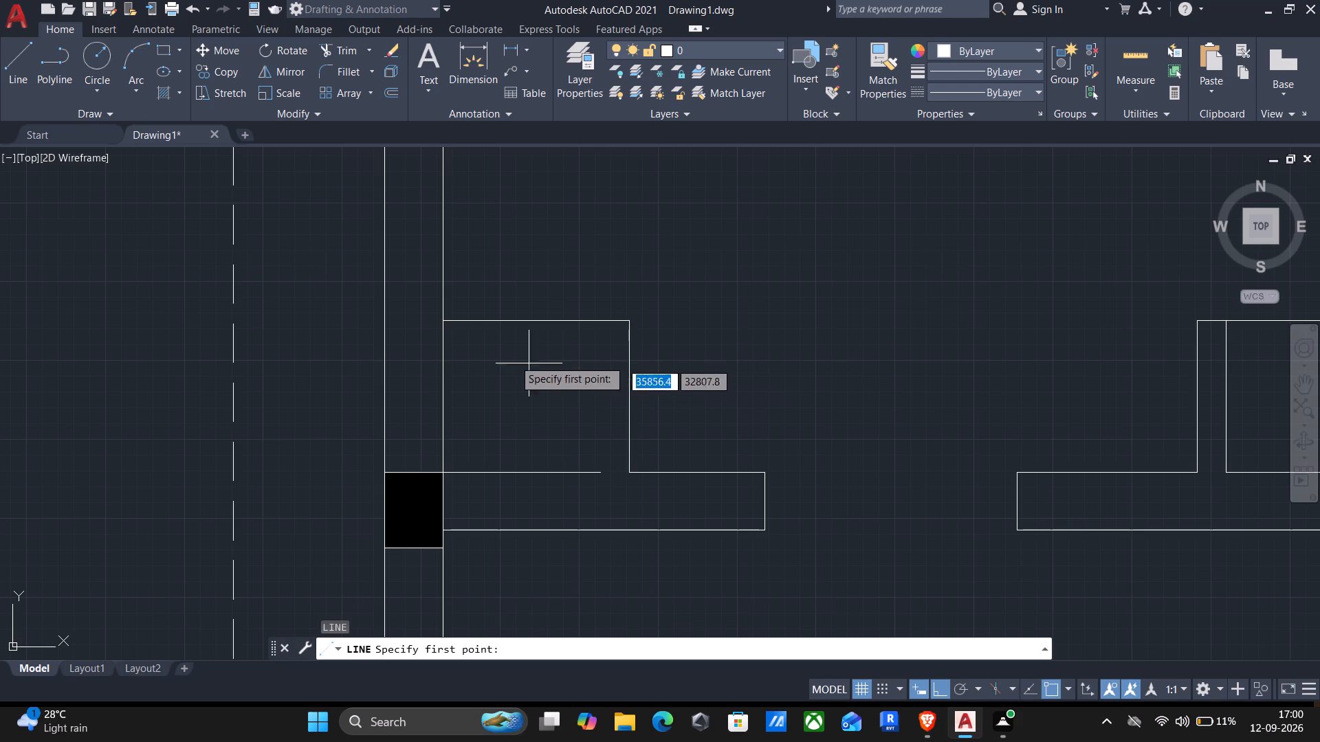
left_click(440, 320)
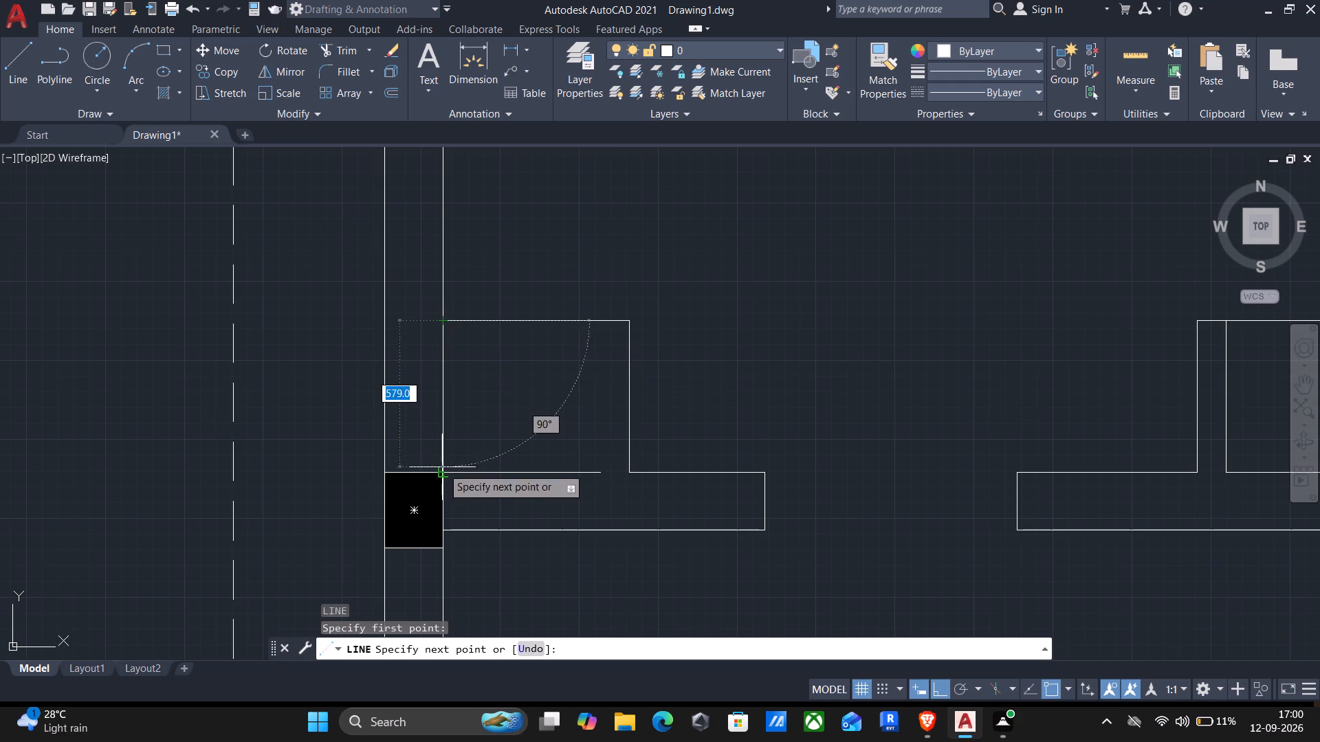
left_click(442, 468)
key("Return")
Offset the wall-face line 900 east for the west unit's panel, and offset that copy another 115 east.
key("o")
key("Return")
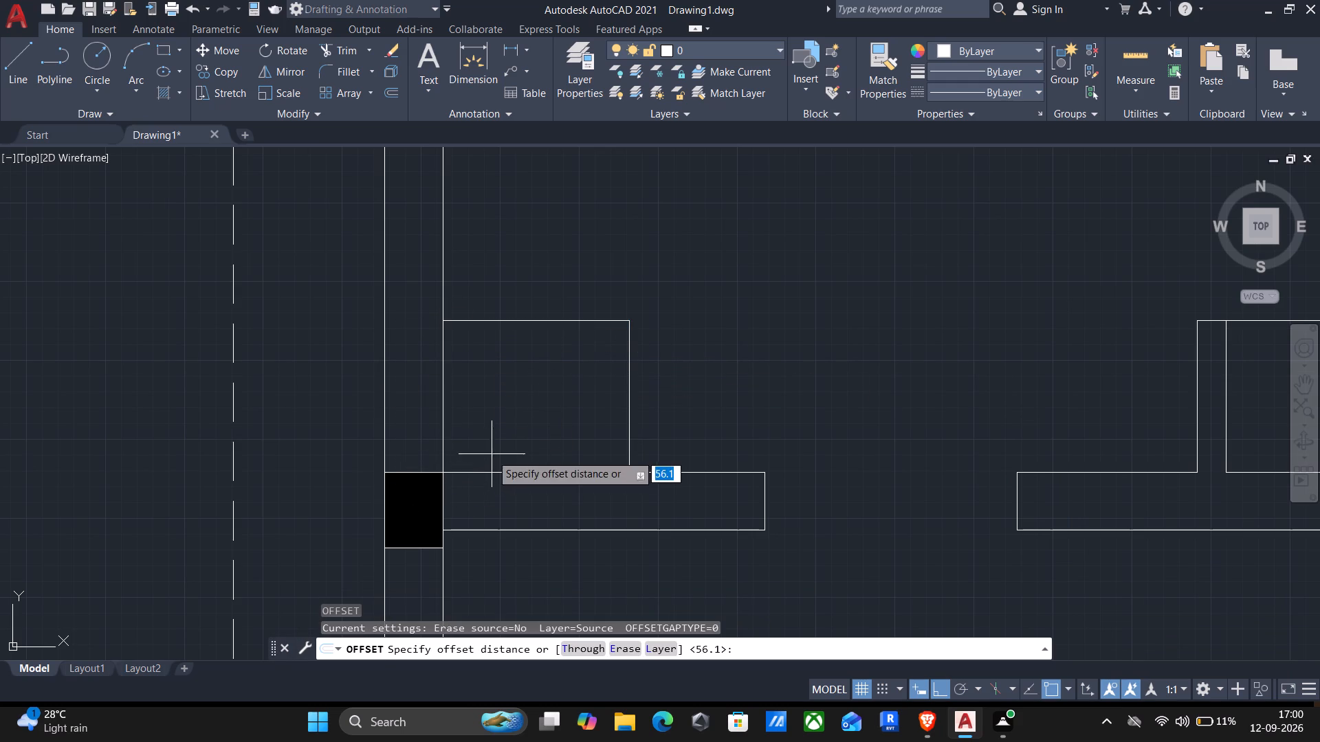
left_click(434, 427)
left_click(476, 421)
left_click(442, 423)
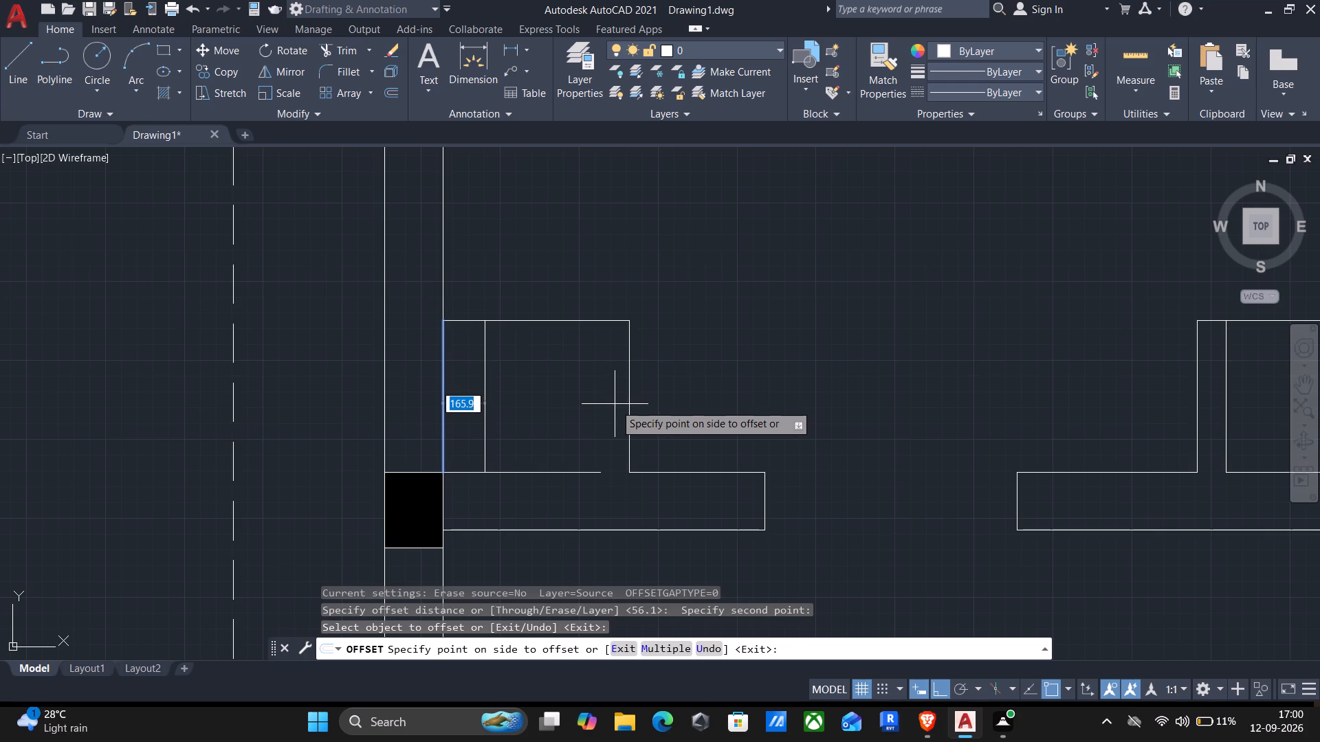
key("9")
type("00")
key("Return")
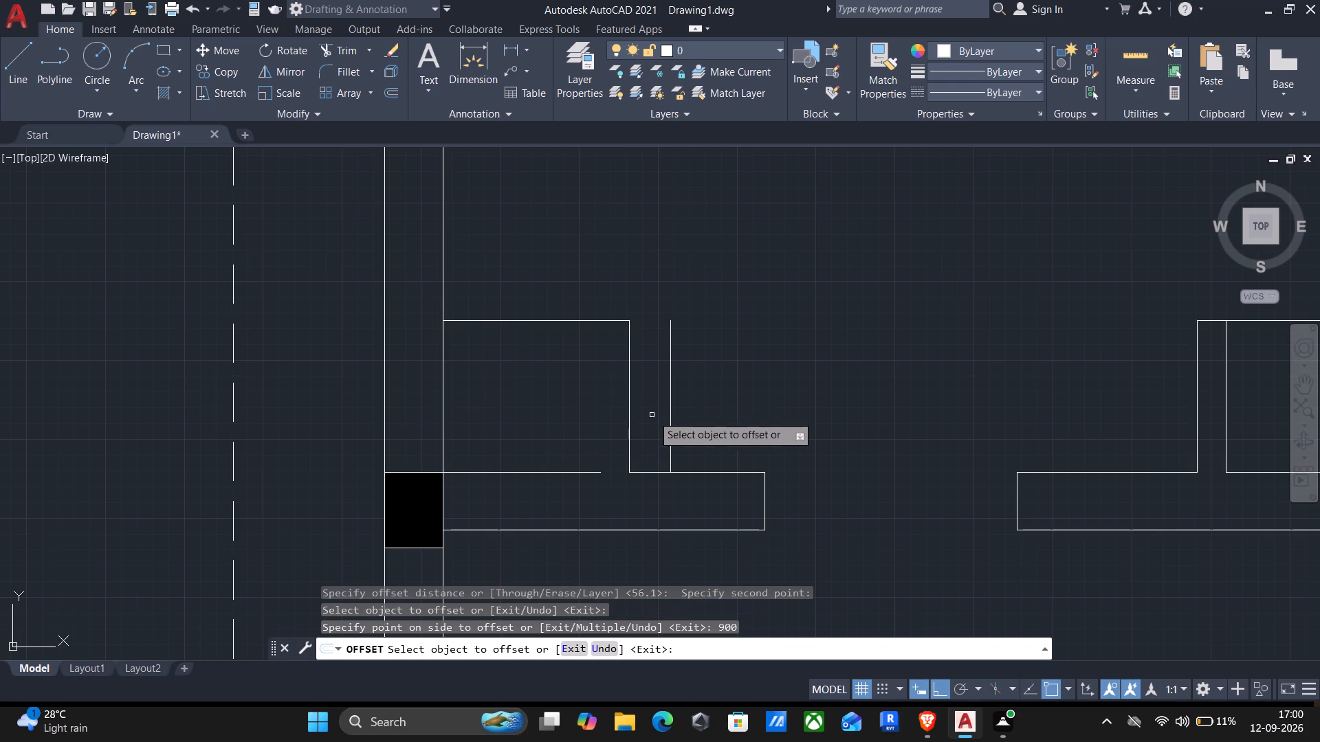
left_click(669, 414)
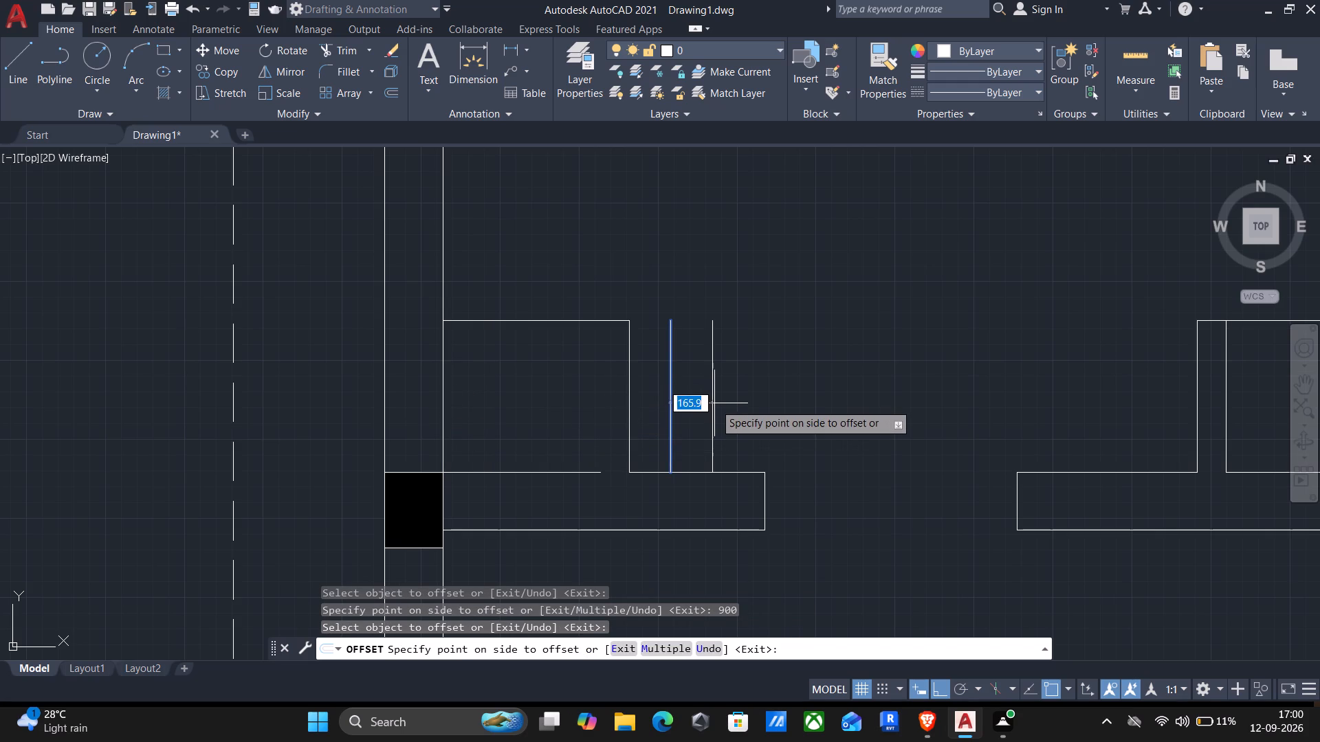
type("115")
key("Return")
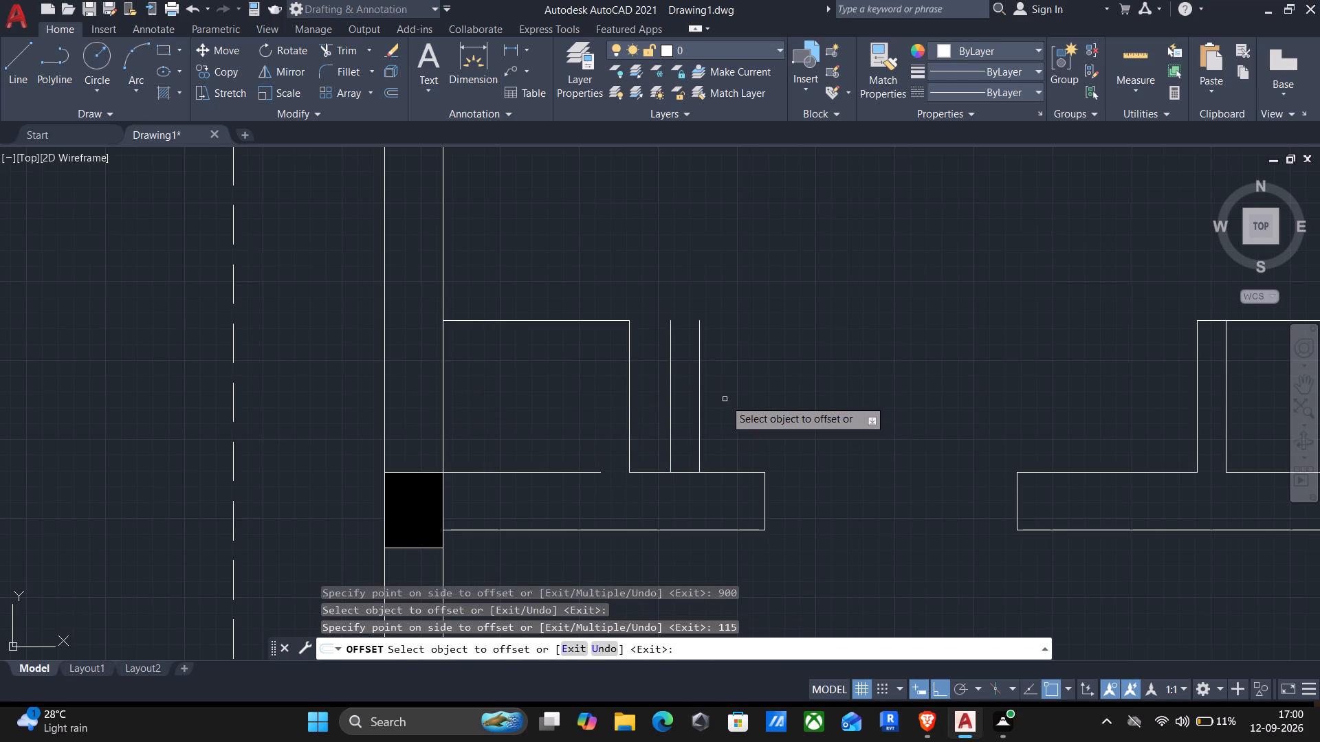
key("Escape")
Erase the west unit's old panel line just west of the two new panel lines.
left_click(632, 409)
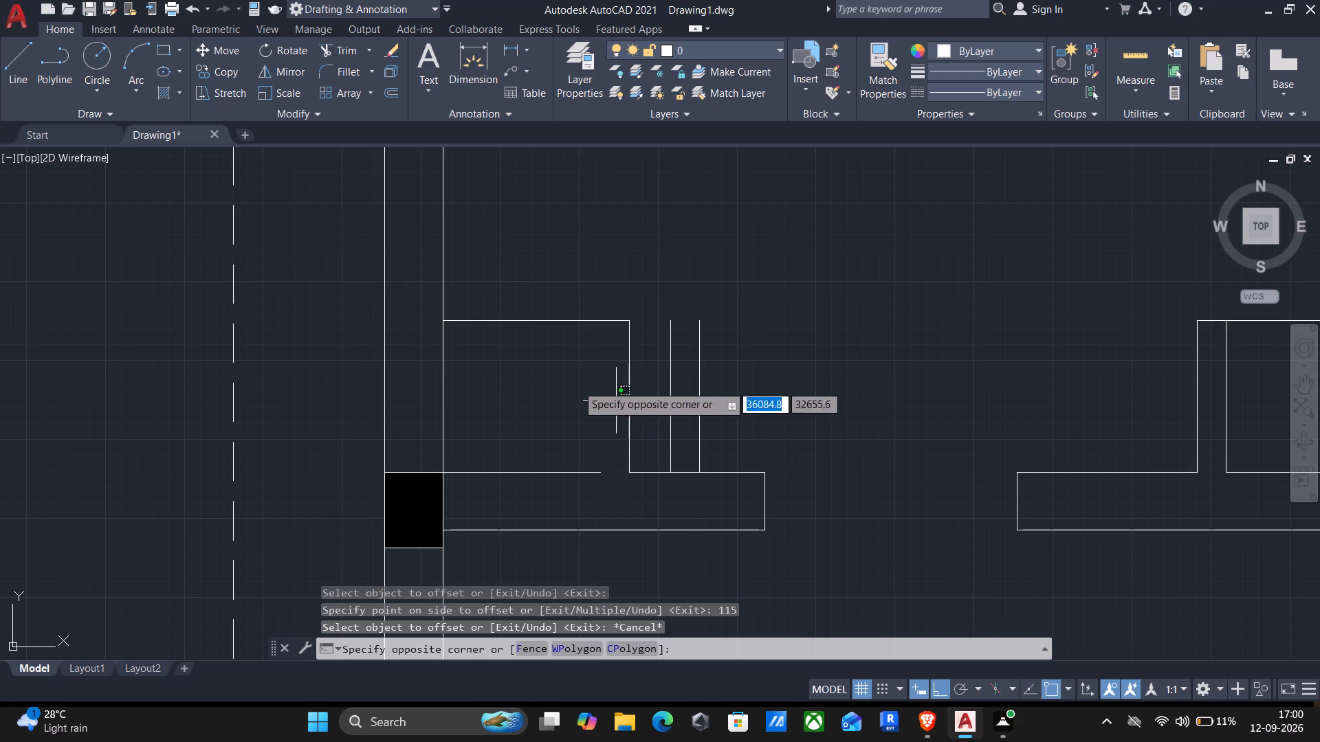
left_click(562, 381)
key("Delete")
Extend the inner wall line to the west unit's new panel and continue the unit's front line to the panel's outer end.
key("e")
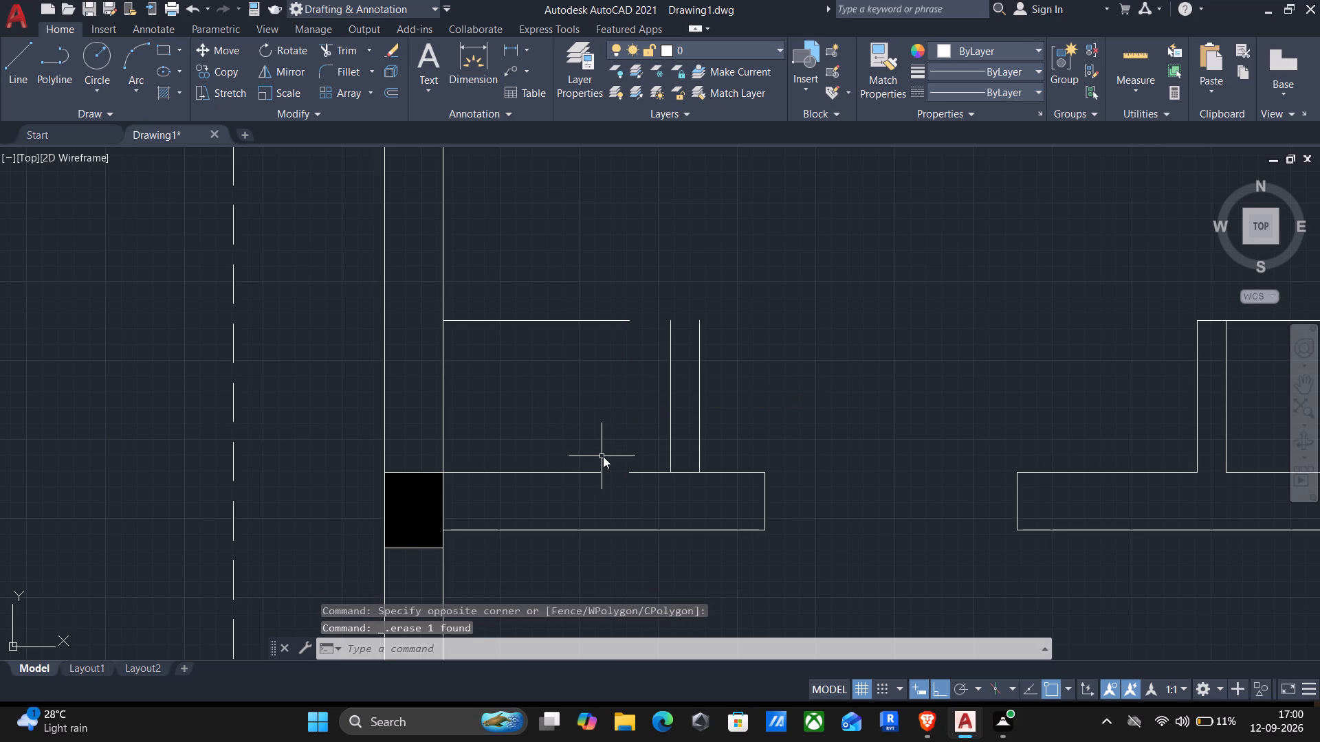
key("x")
key("Return")
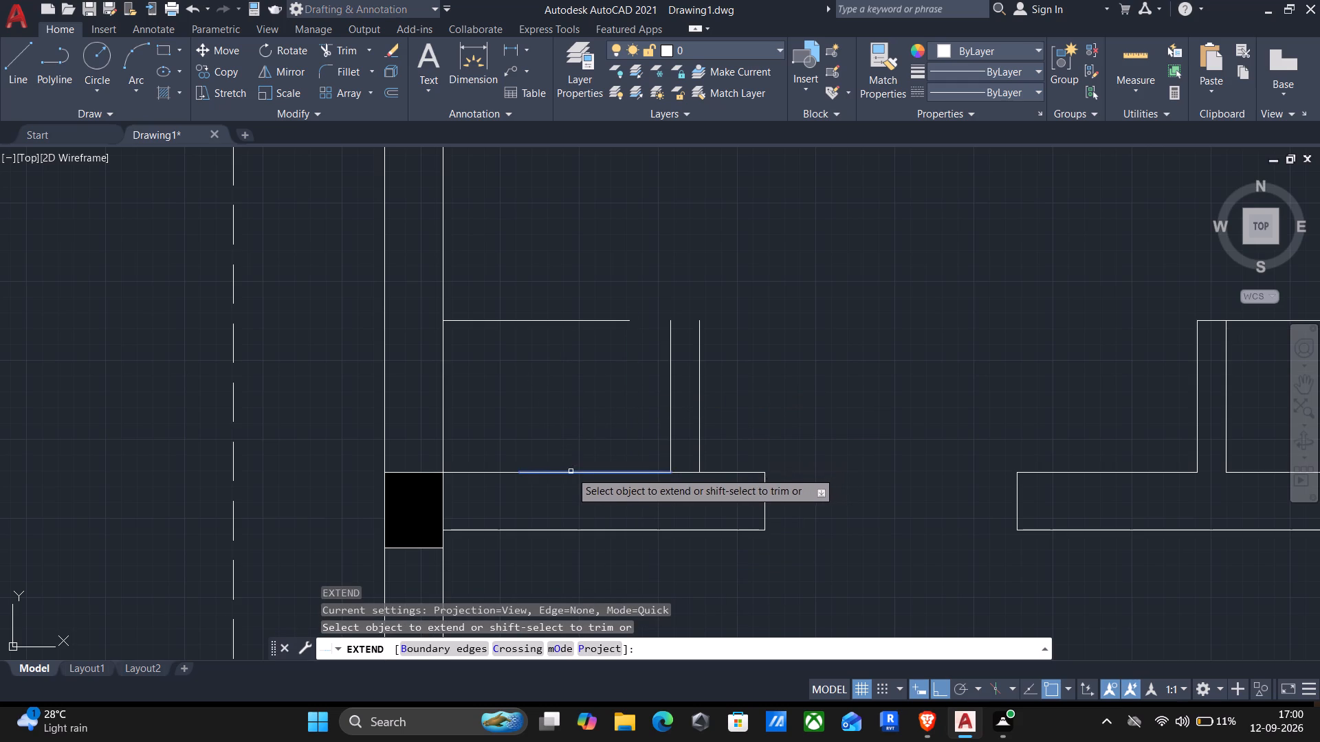
left_click(570, 472)
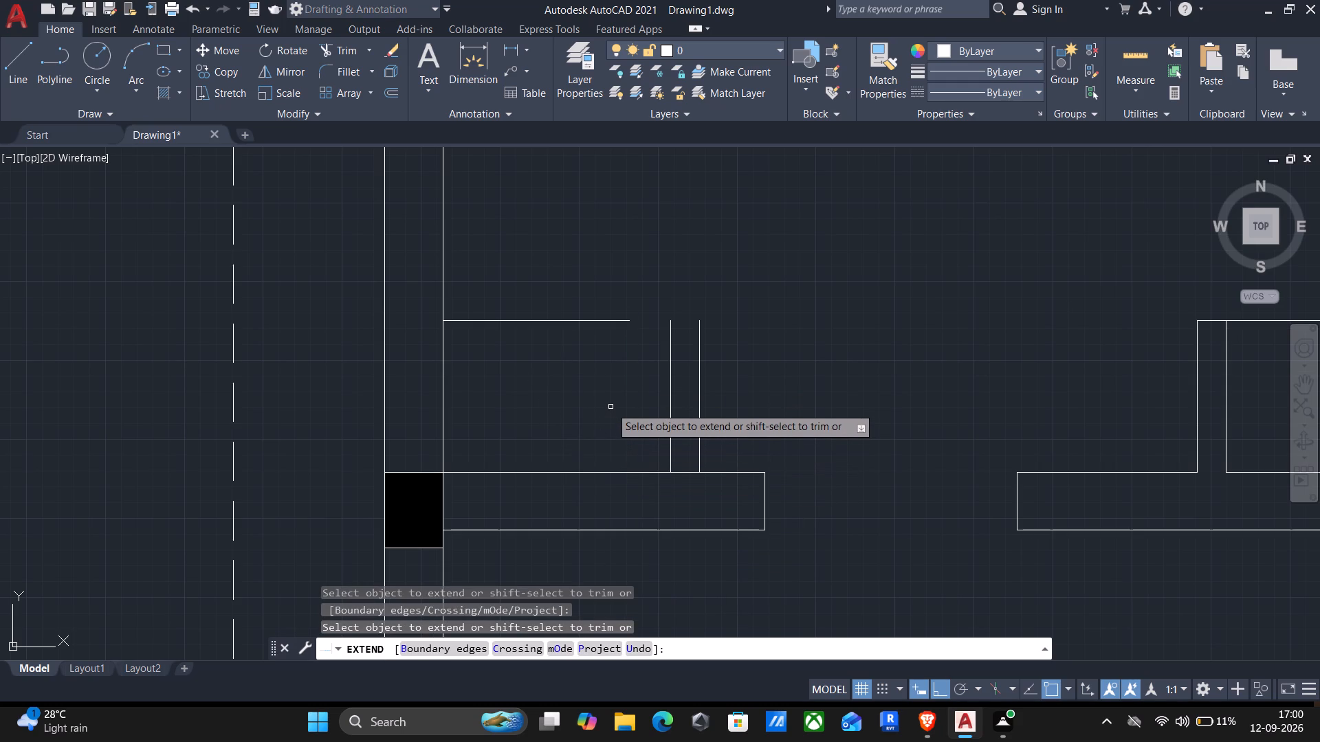
key("Escape")
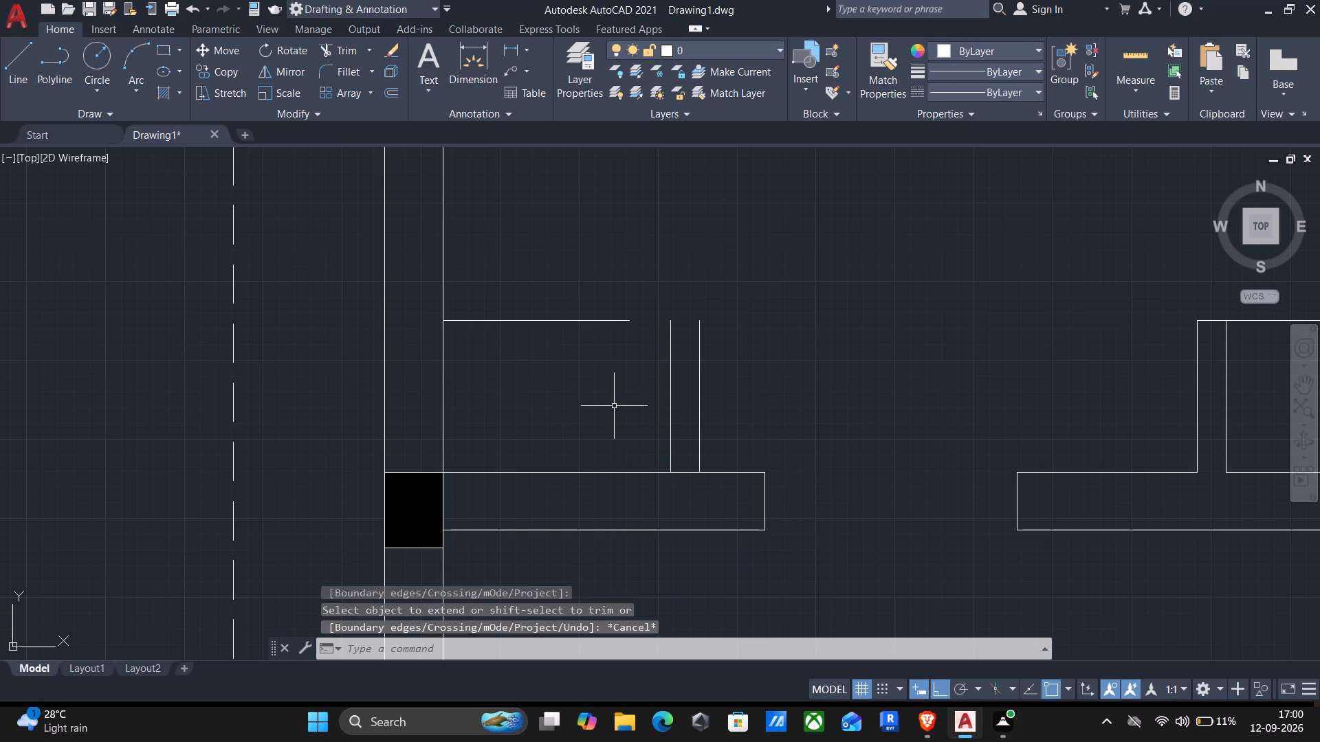
key("l")
key("Return")
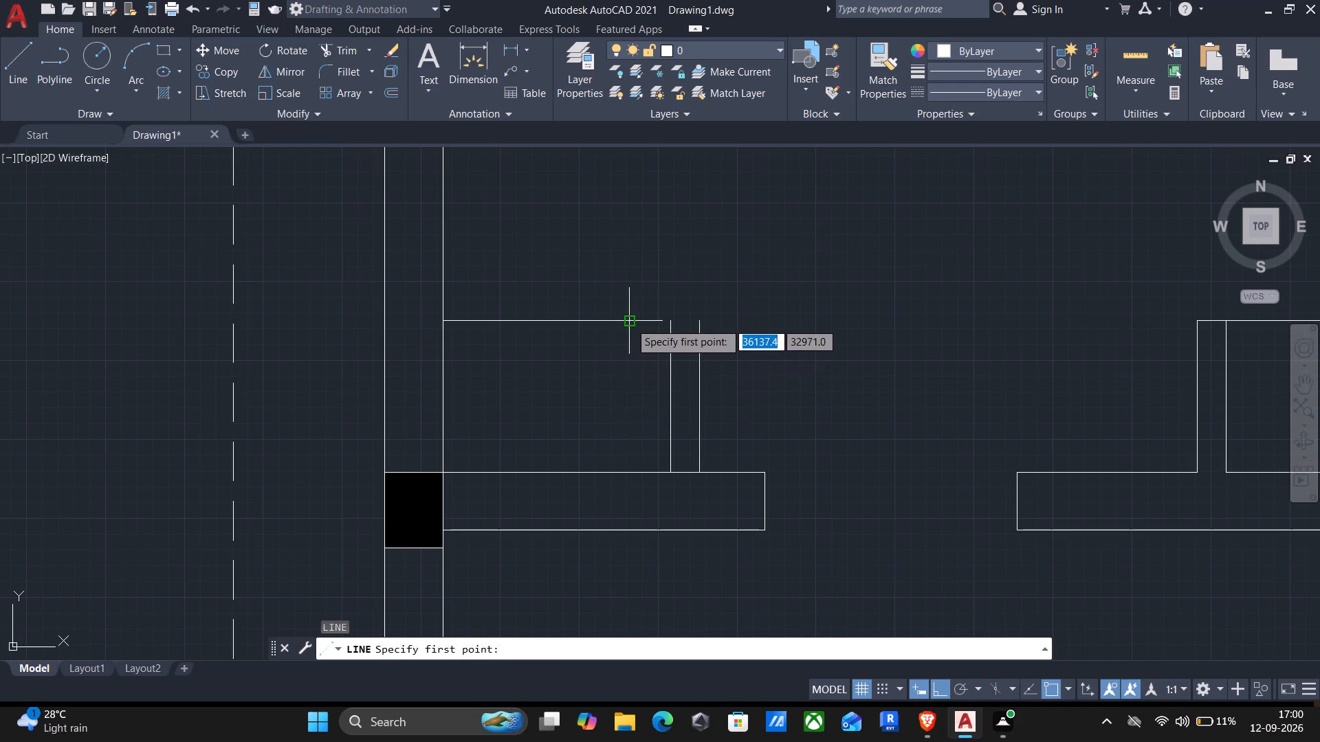
left_click(630, 322)
left_click(695, 319)
key("Return")
Trim the inner wall line between the west unit's two new panel lines.
key("t")
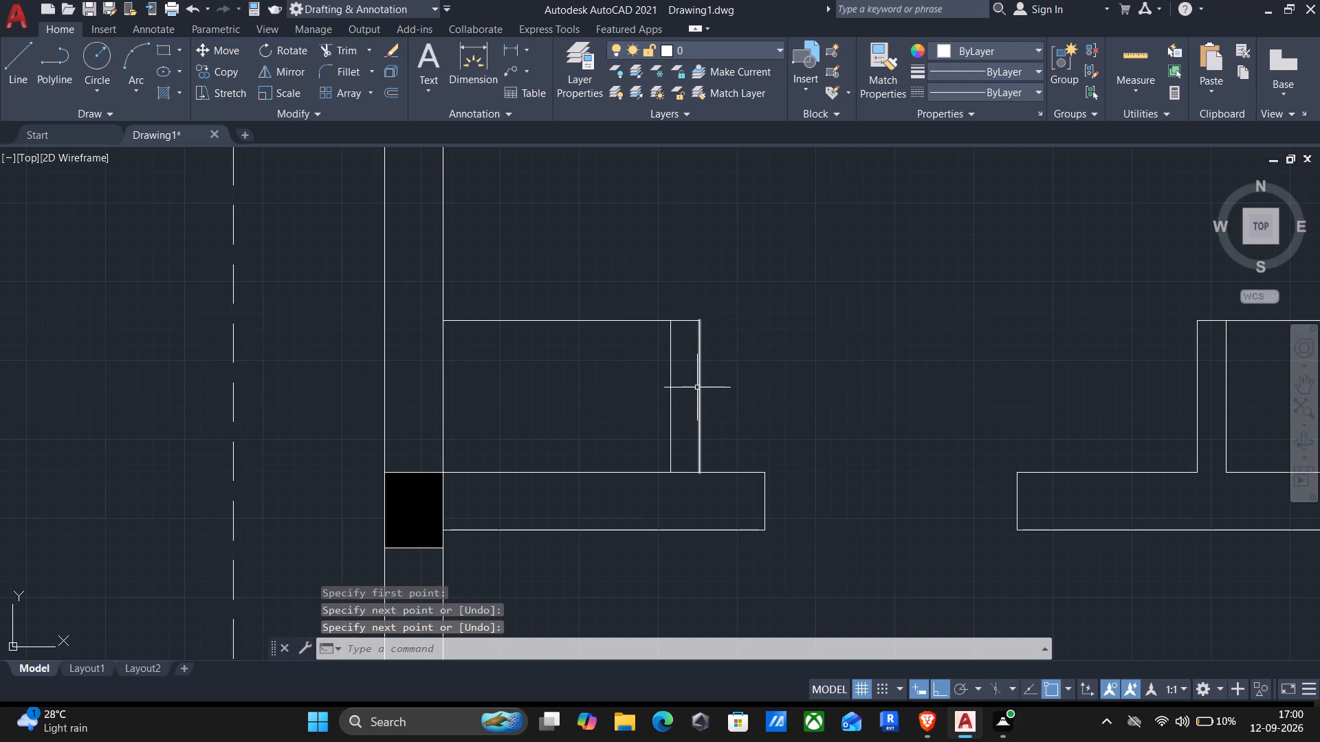
key("r")
key("Return")
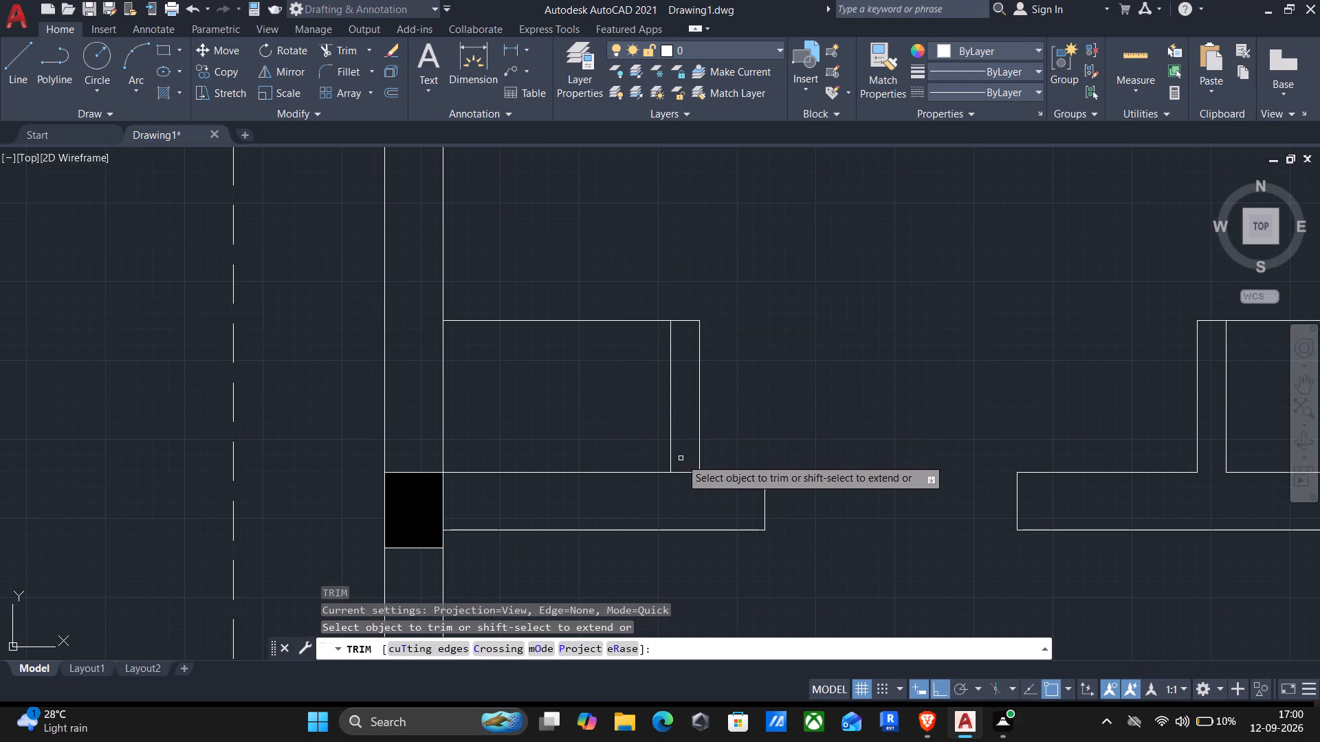
scroll(681, 460, "up", 2)
left_click_drag(681, 461, 602, 550)
scroll(602, 550, "down", 3)
middle_click_drag(718, 497, 743, 457)
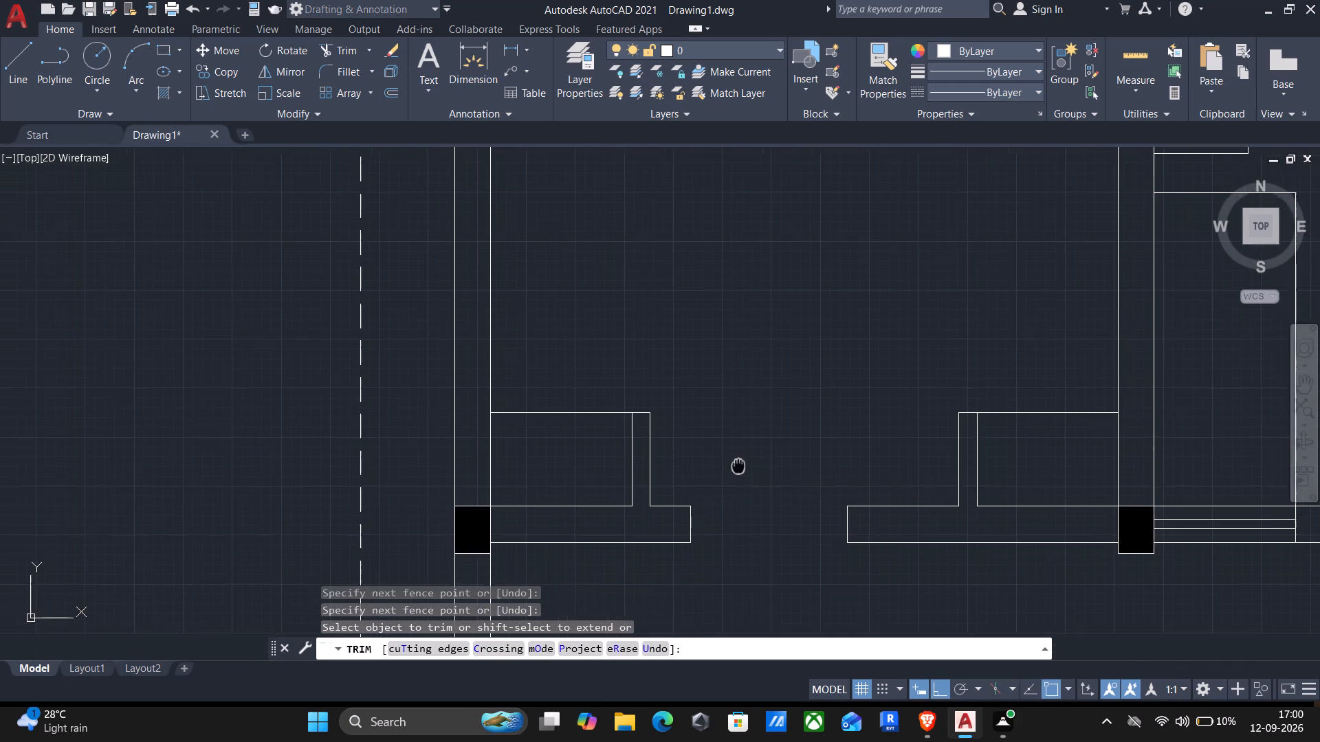
middle_click_drag(743, 457, 759, 437)
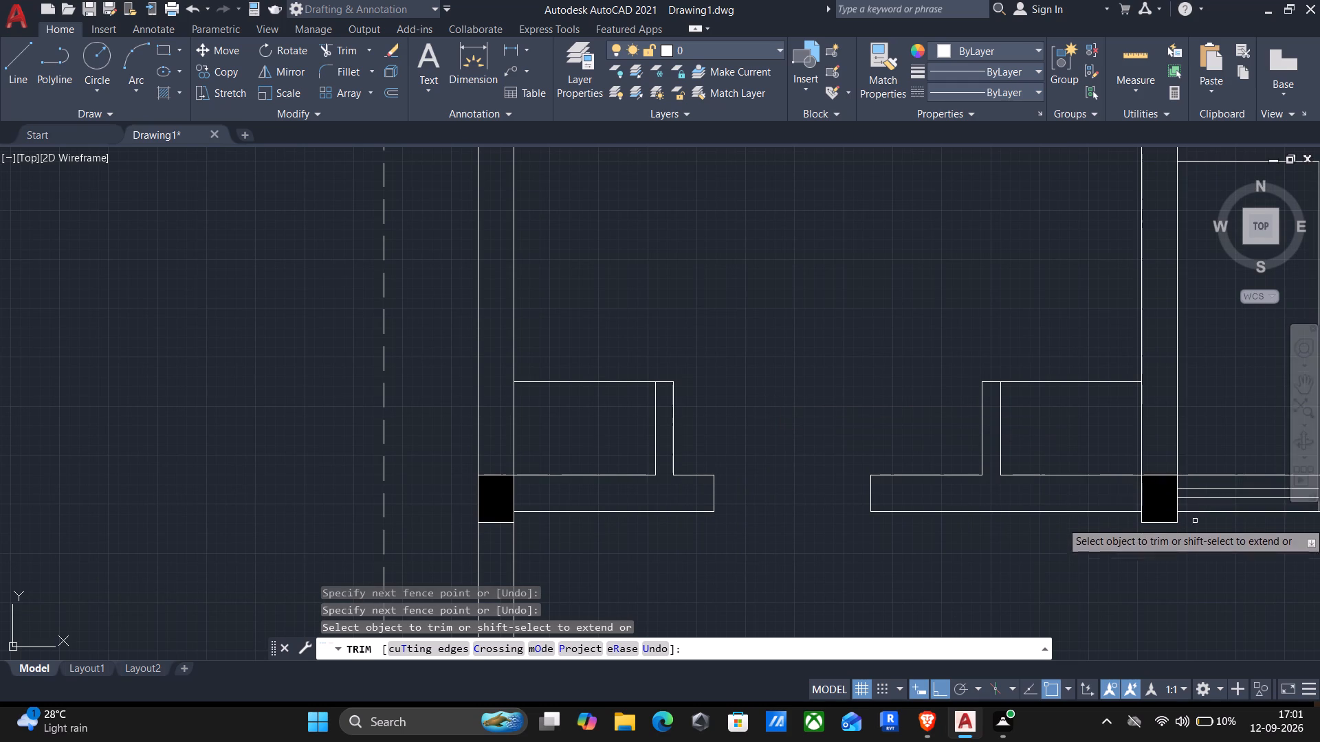
middle_click_drag(1187, 537, 1032, 574)
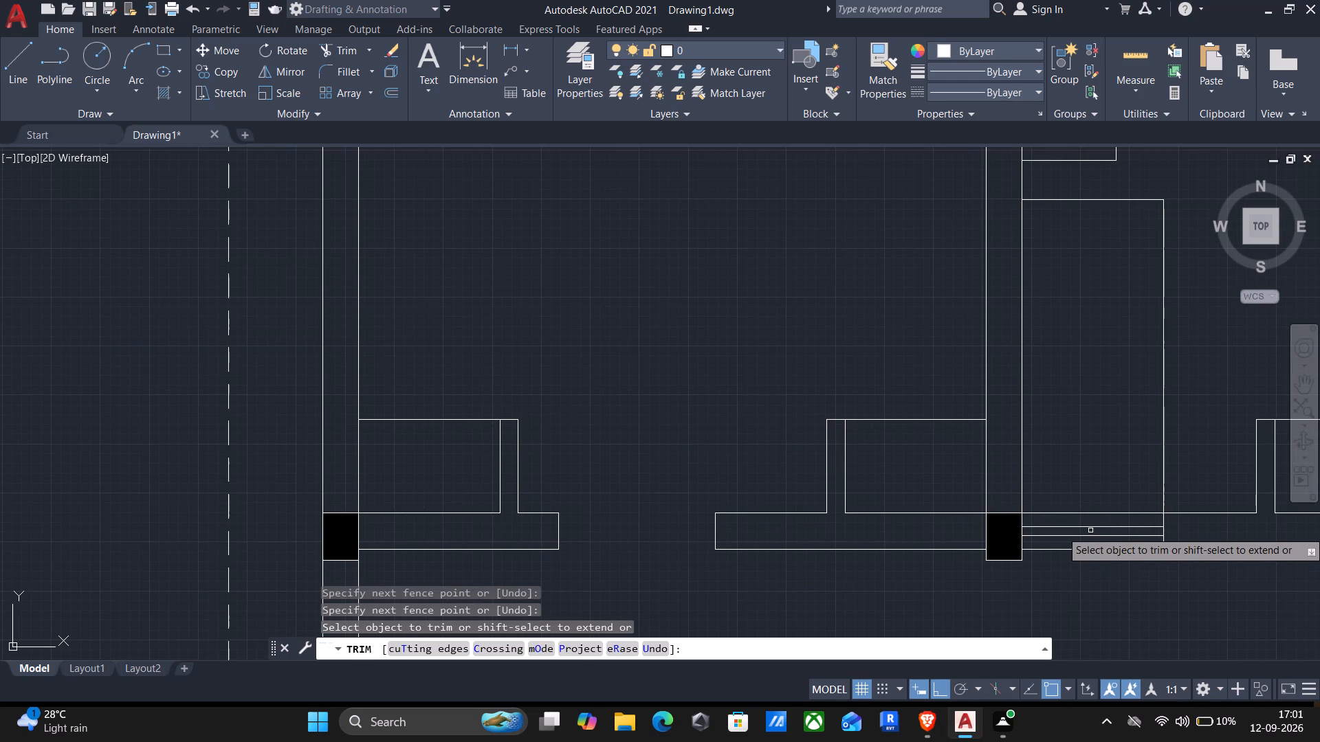
scroll(1090, 530, "down", 1)
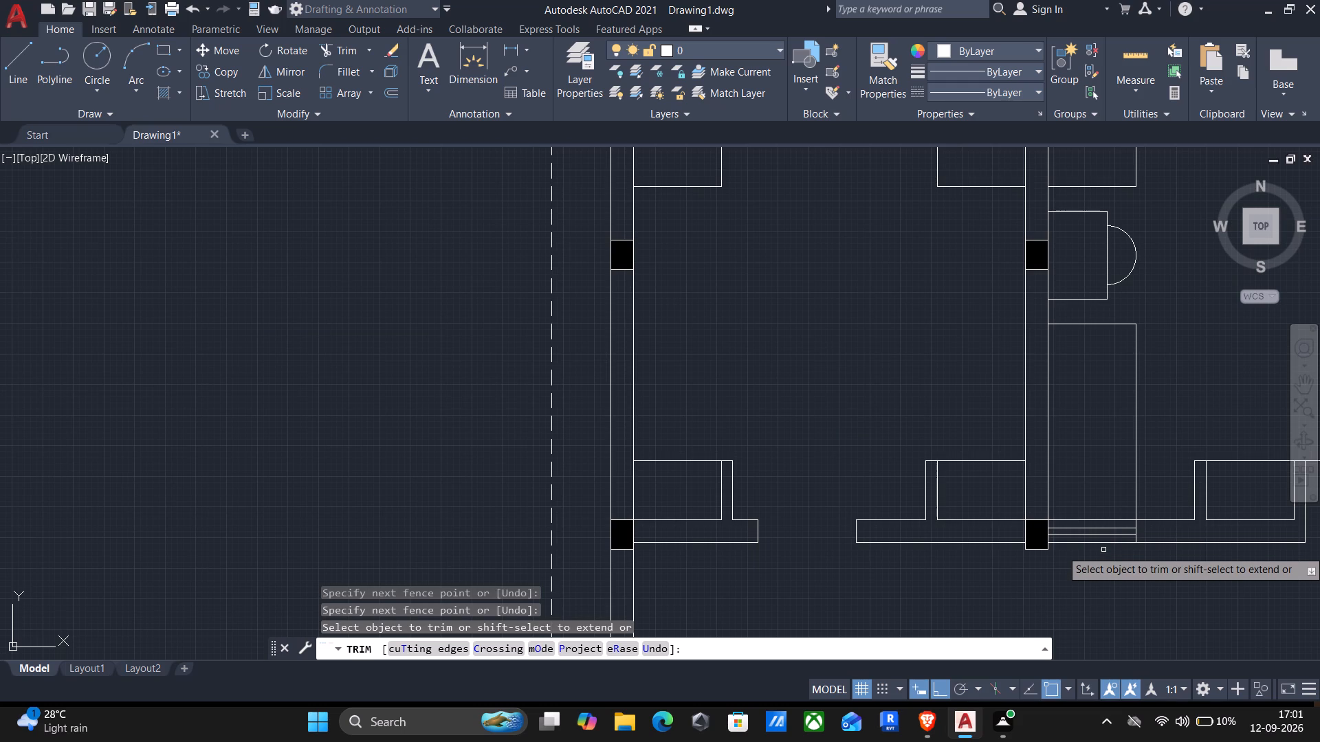
middle_click_drag(1134, 605, 980, 611)
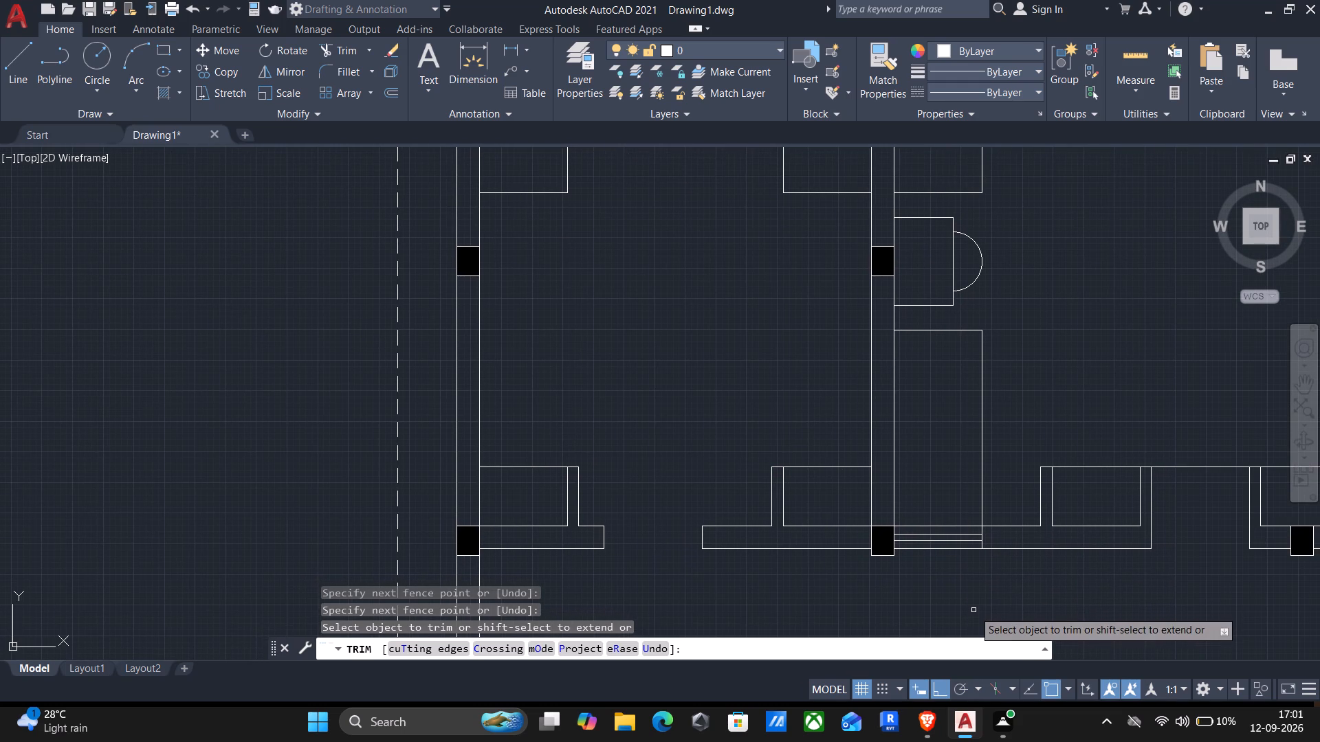
key("Escape")
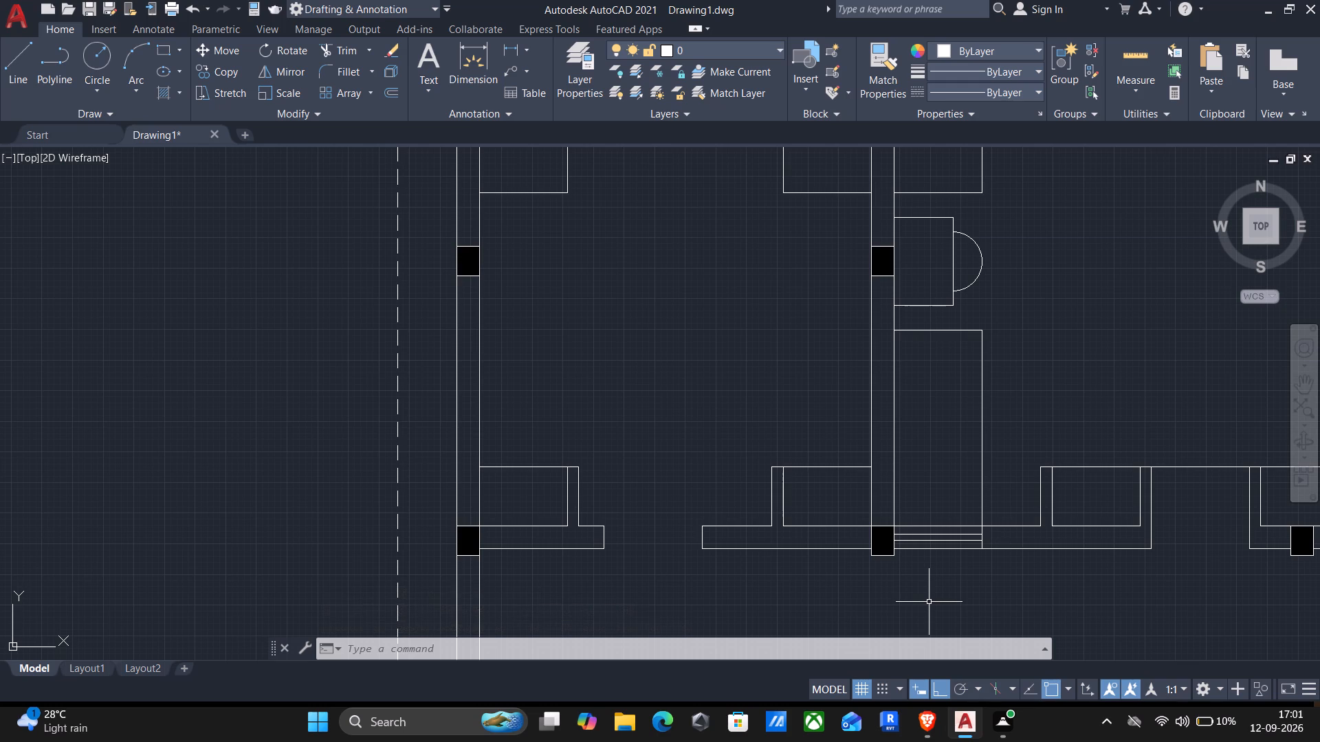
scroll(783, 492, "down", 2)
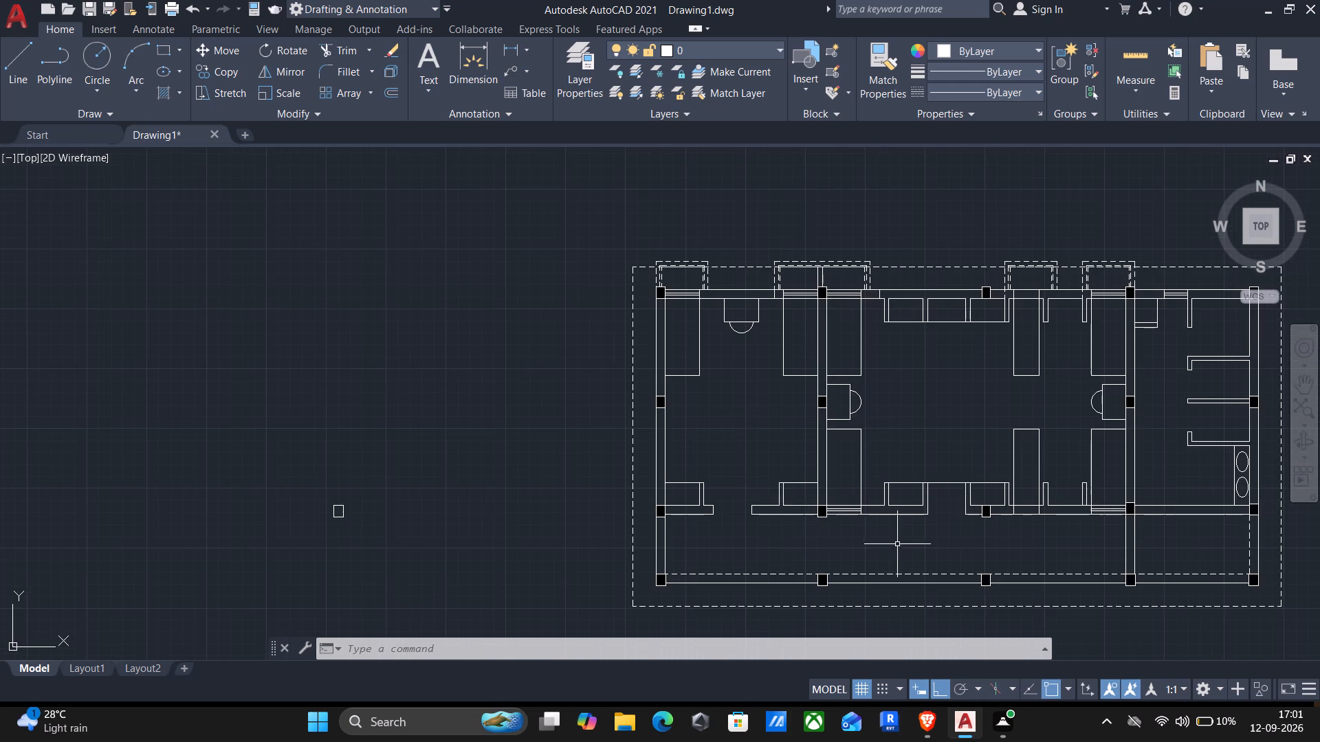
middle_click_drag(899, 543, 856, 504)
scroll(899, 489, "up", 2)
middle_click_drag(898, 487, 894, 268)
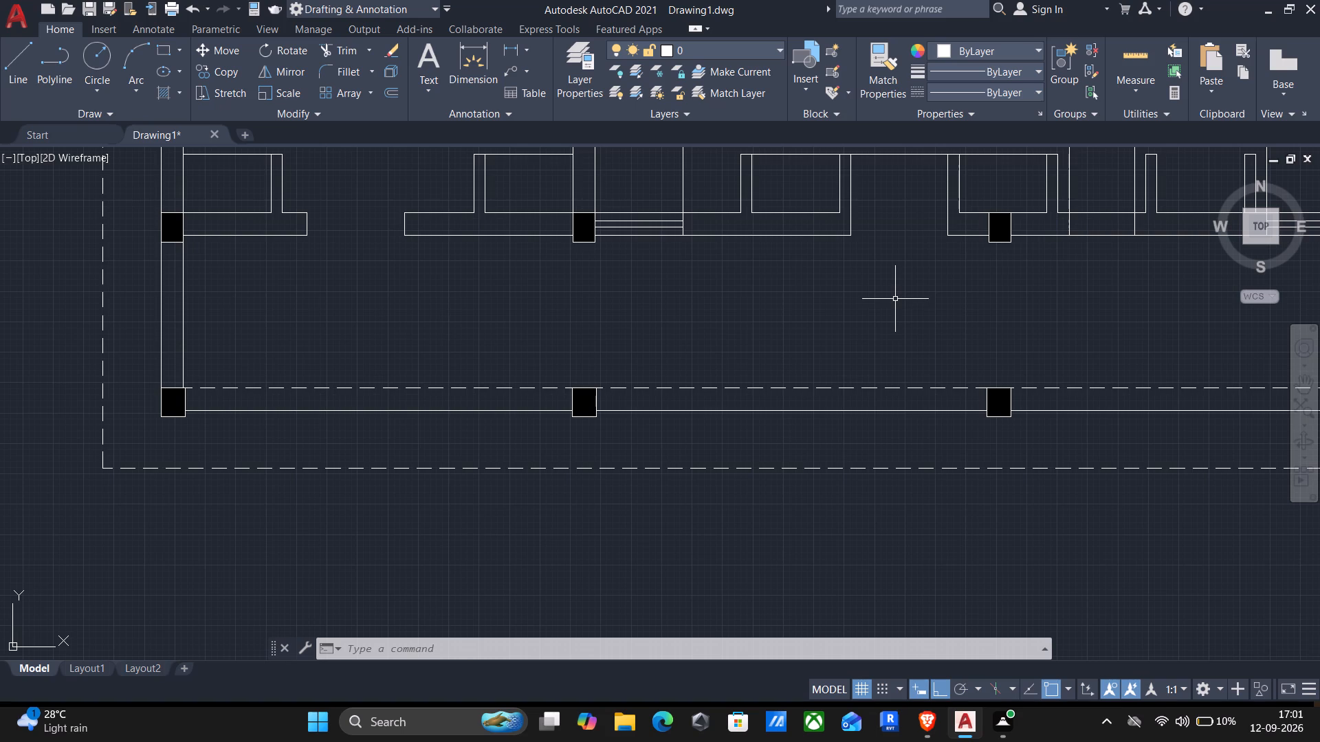
Draw a line along the south wall's outer face across the central opening, joining the two adjacent wall ends.
key("l")
key("Return")
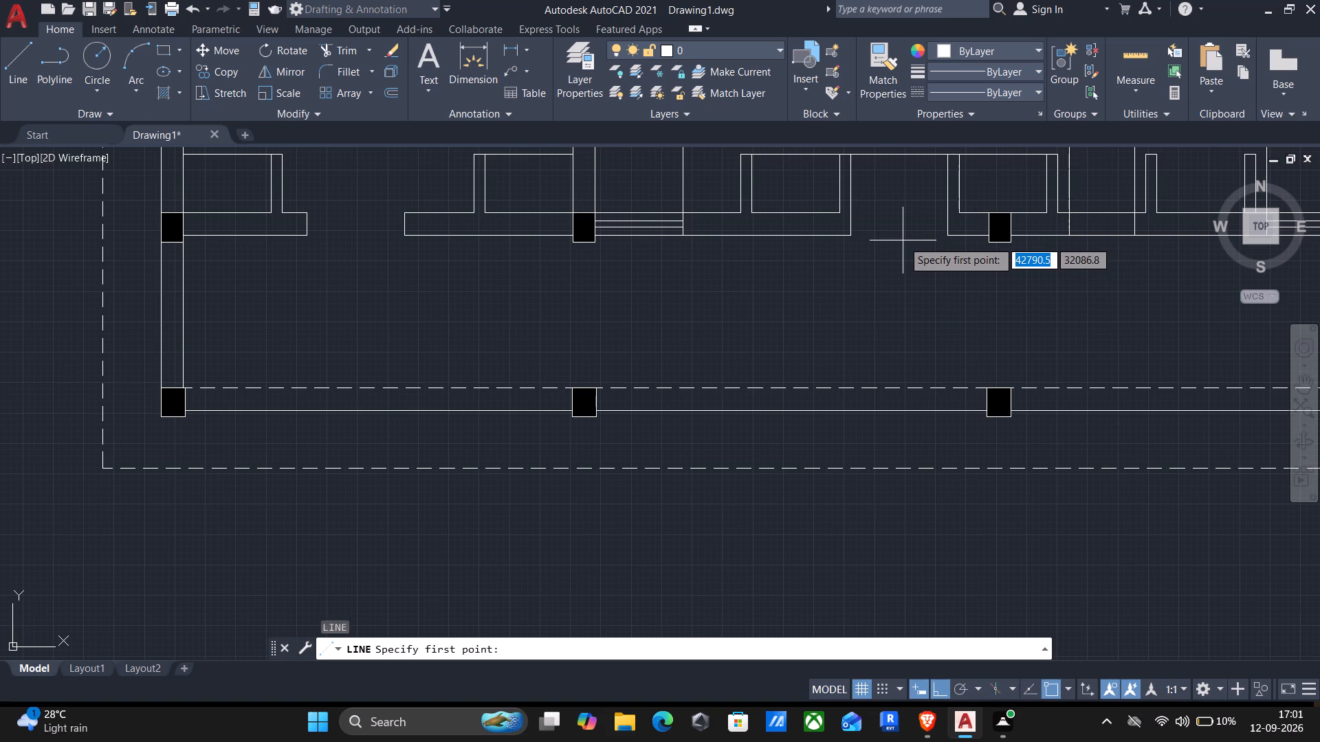
left_click(948, 234)
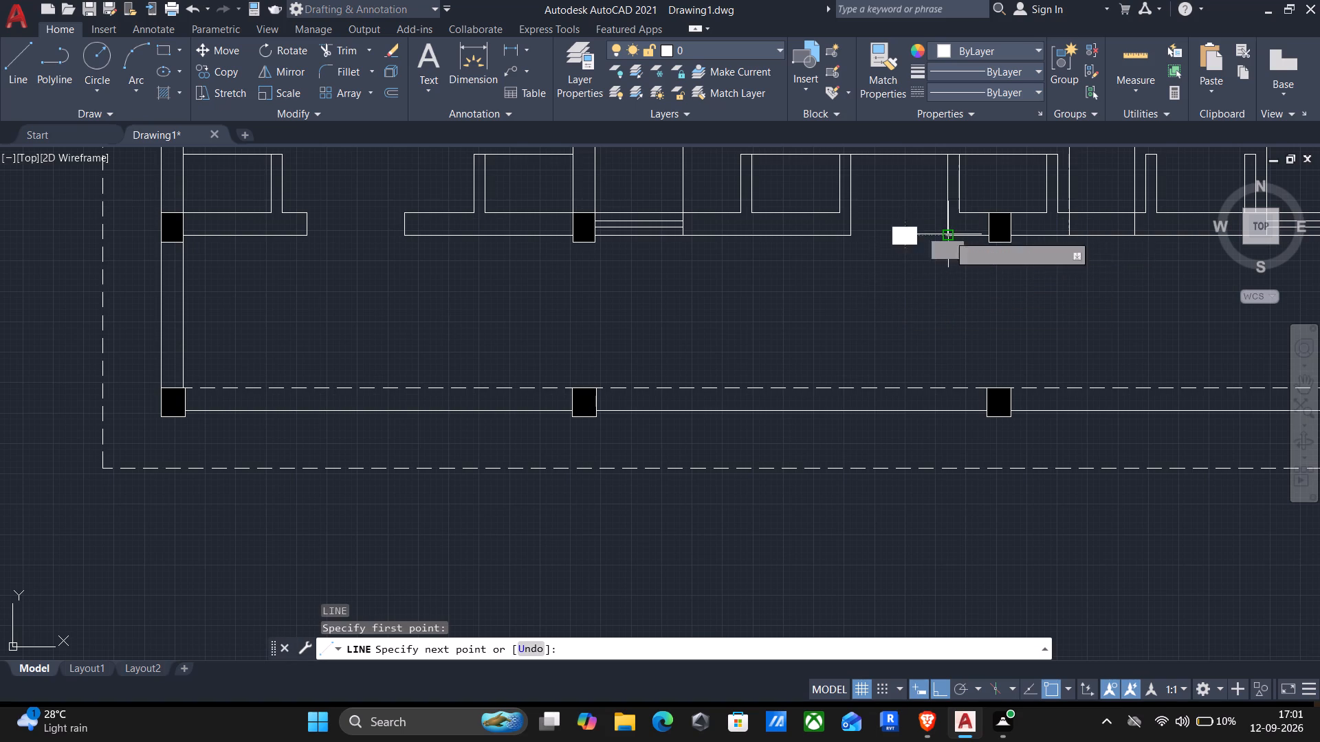
left_click(848, 240)
key("Return")
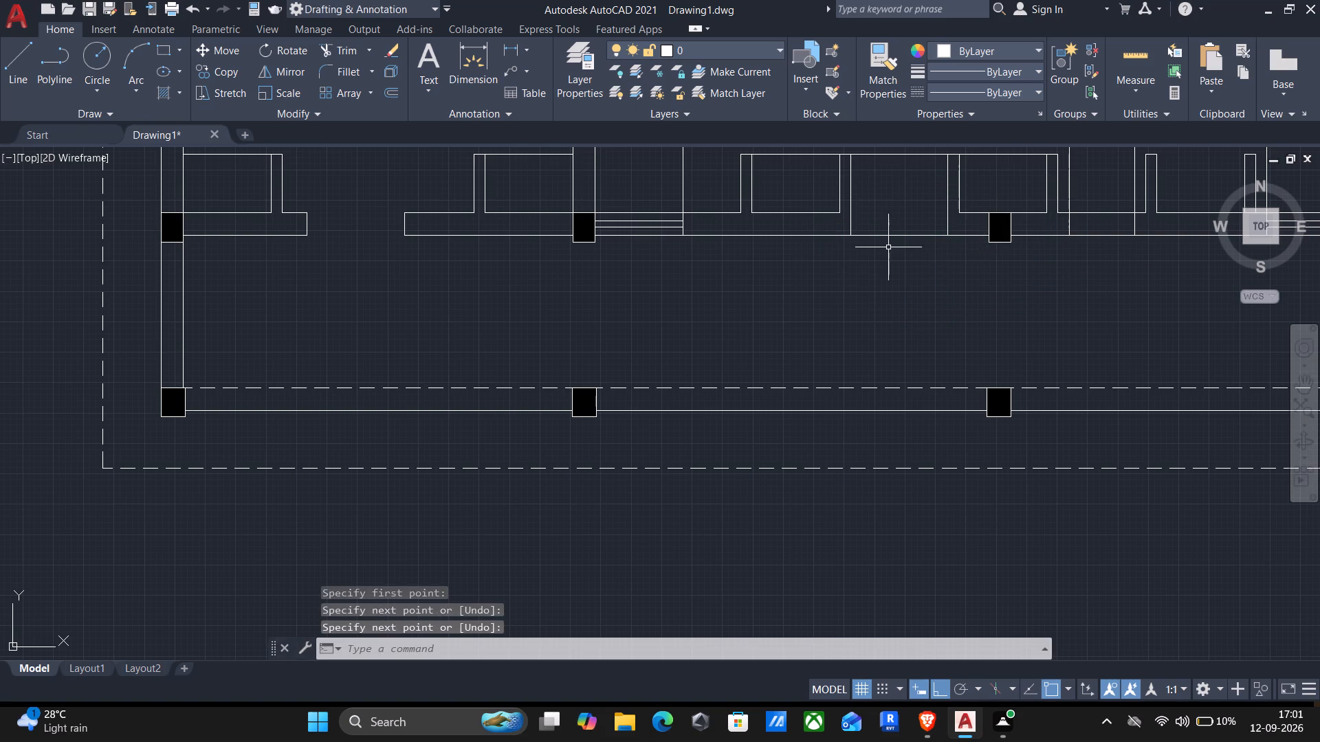
Draw a line from the central opening's midpoint to the south edge line, then 600 east, south to the dashed outline, 1200 west and back north.
key("Return")
left_click(901, 234)
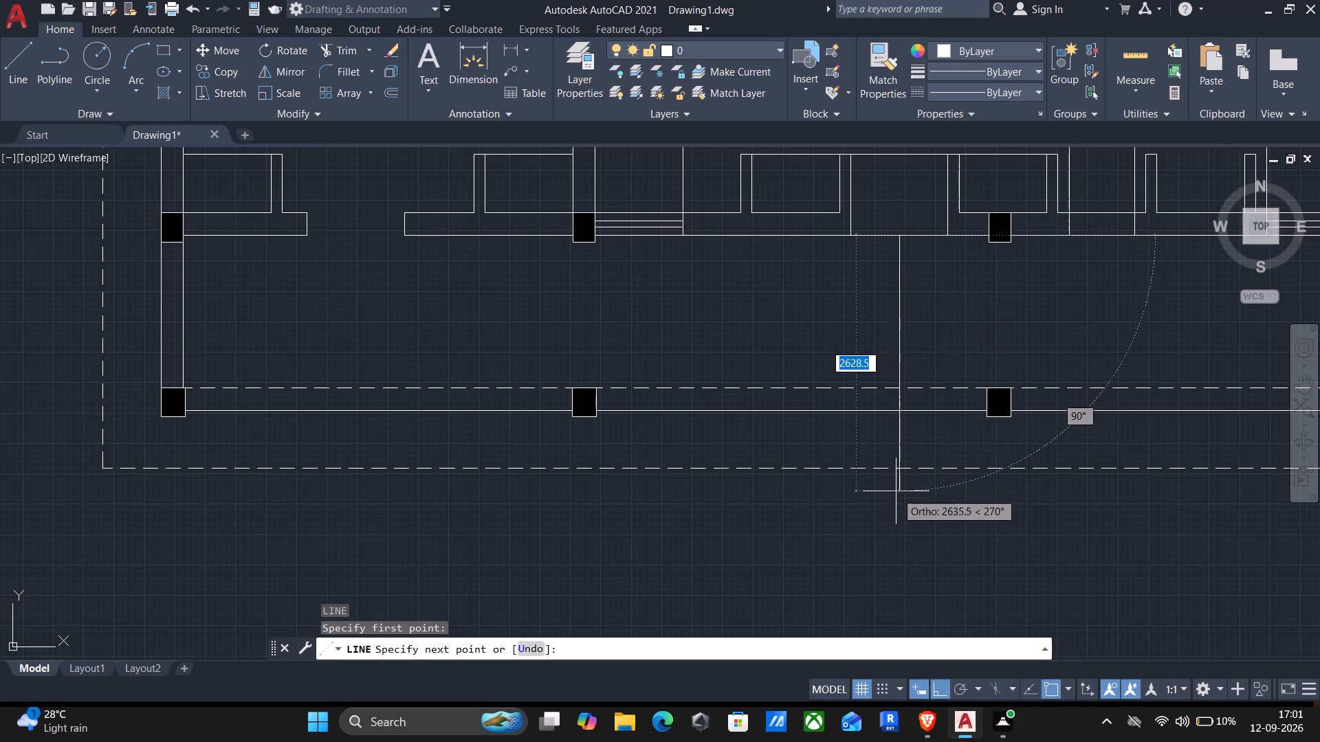
left_click(899, 410)
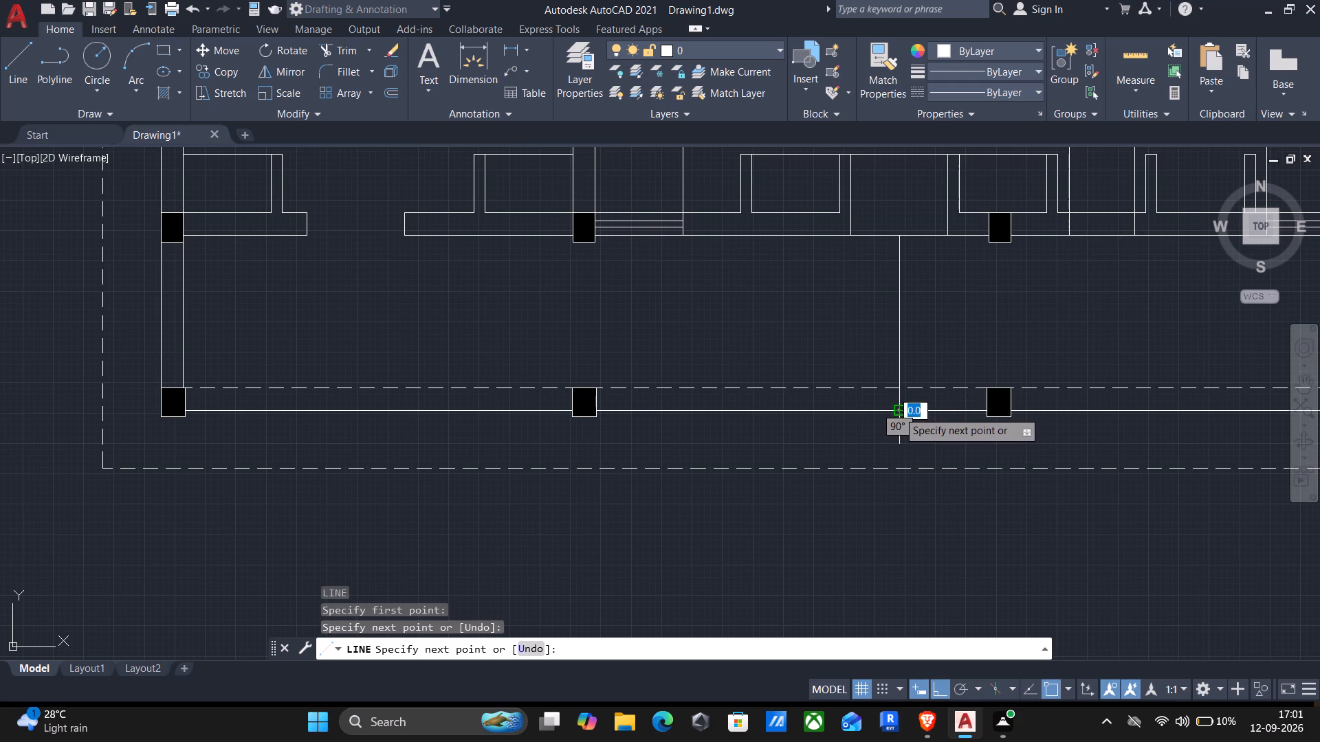
type("600")
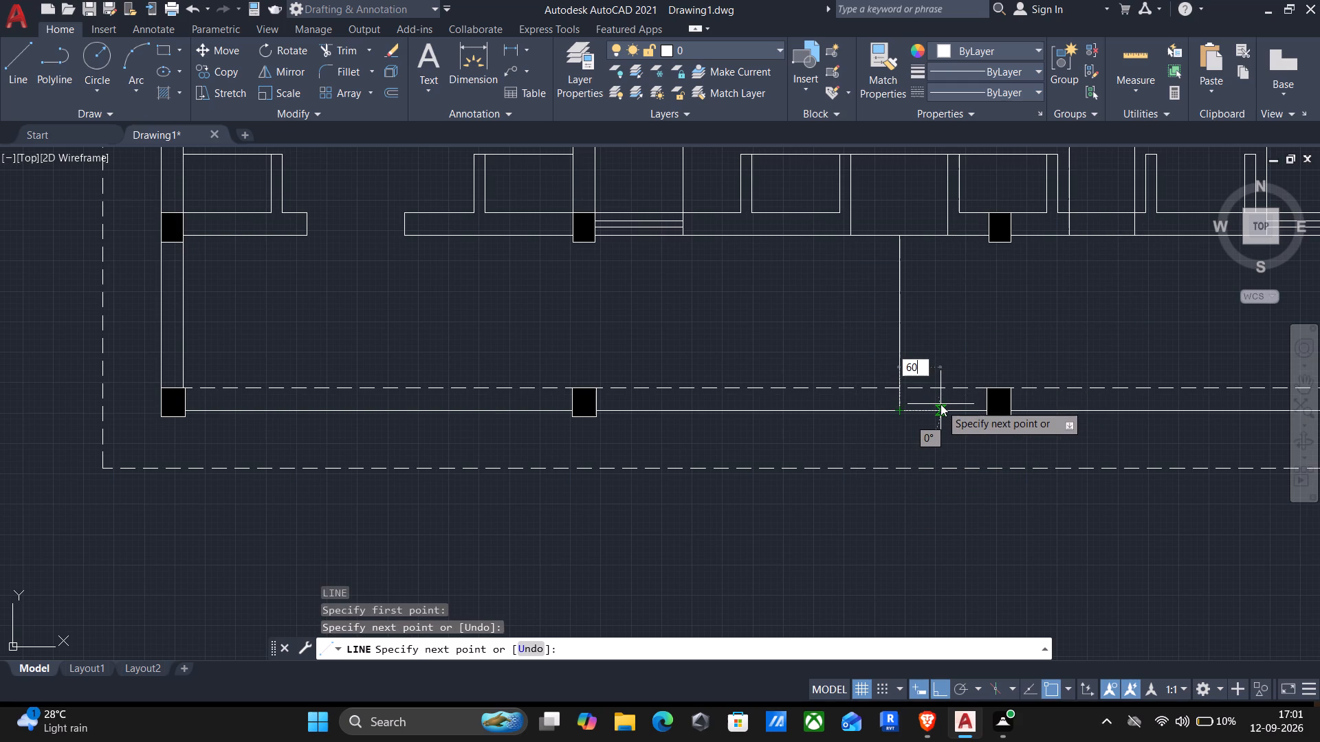
key("Return")
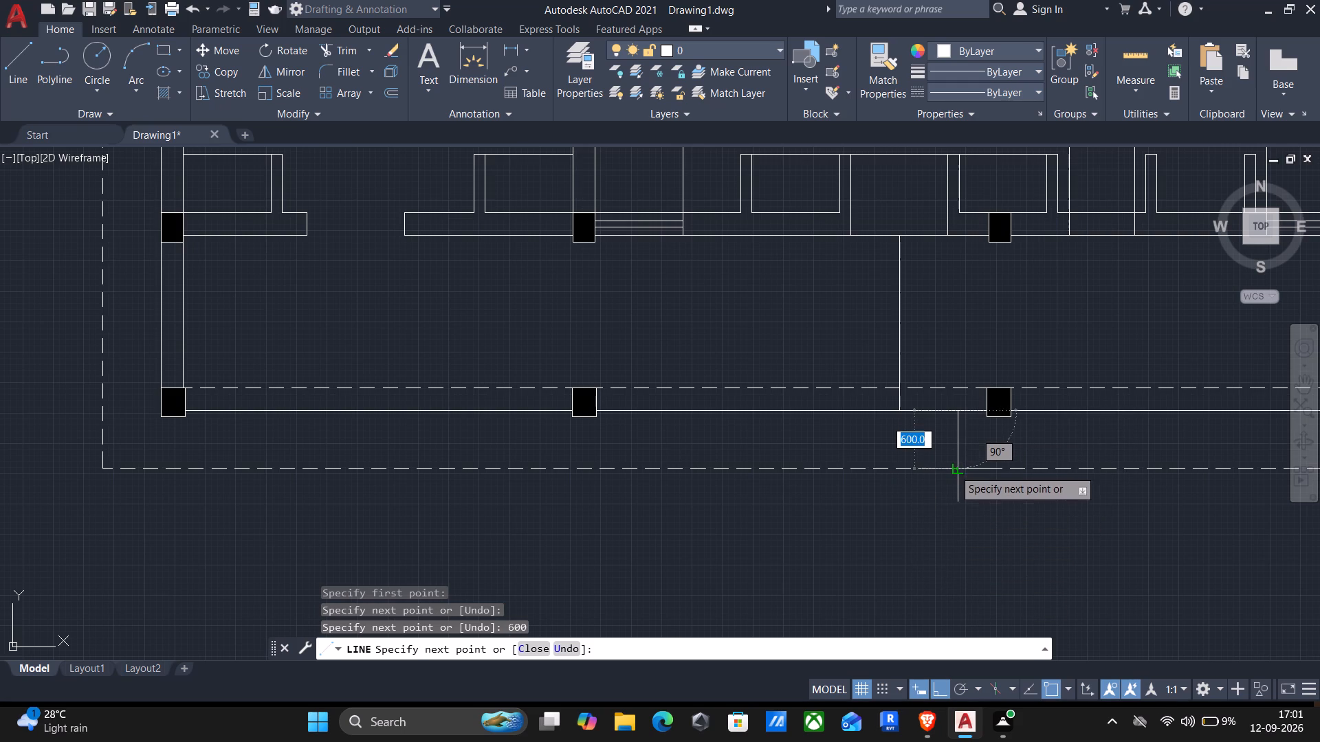
left_click(954, 472)
key("1")
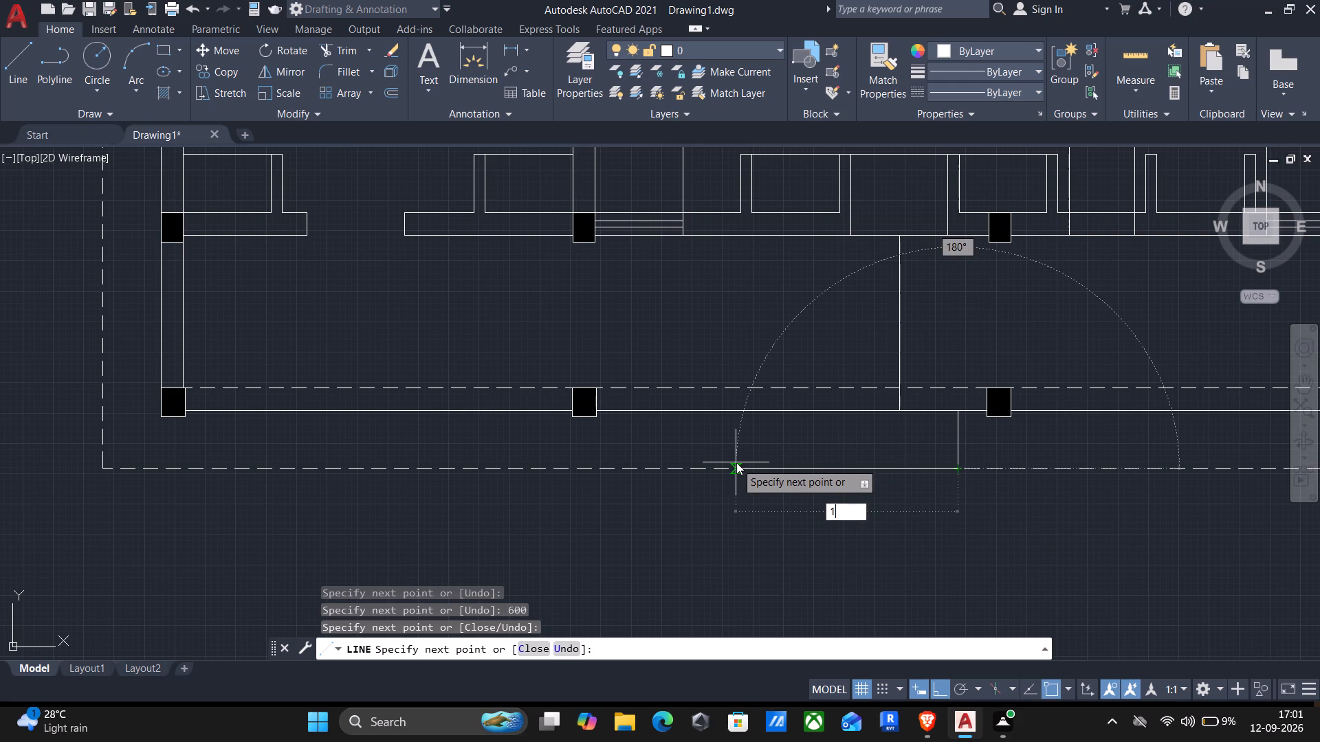
key("2")
type("00")
key("Return")
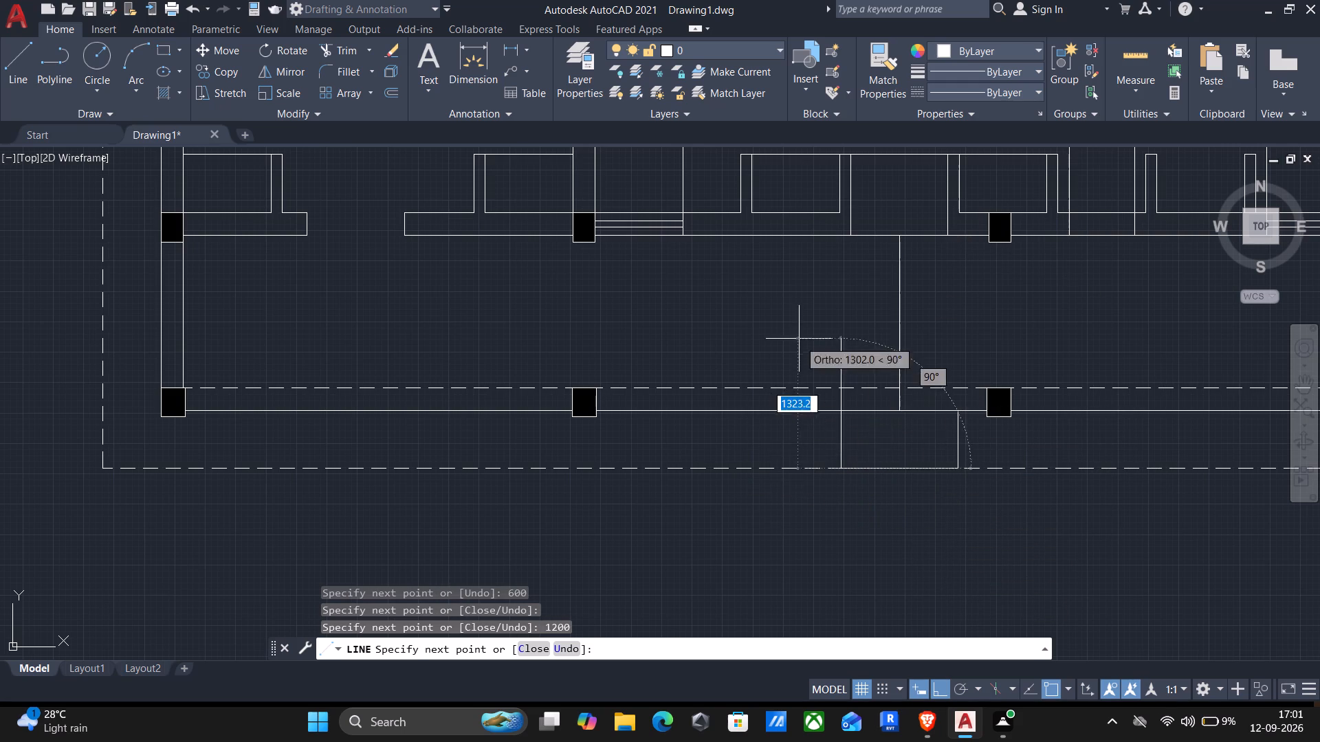
left_click(840, 411)
key("Return")
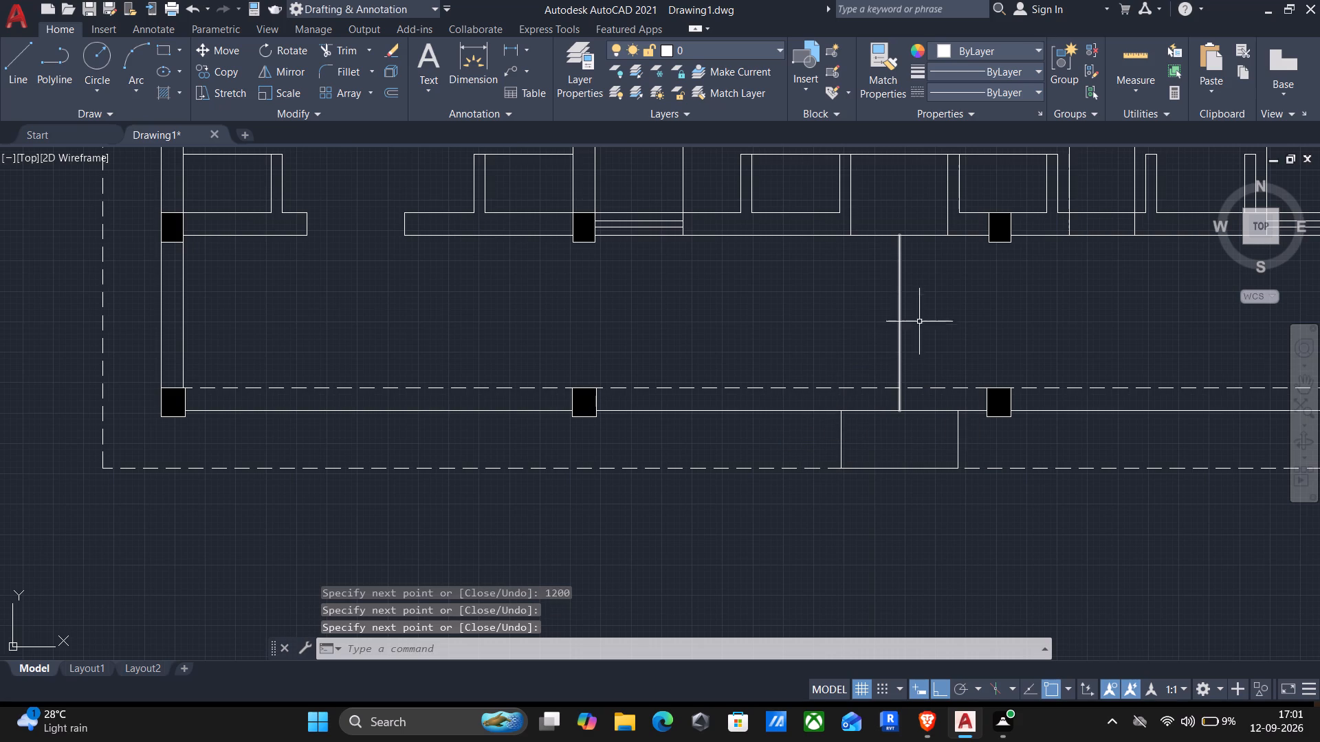
Erase the vertical guide line between the central opening and the building's south edge line.
left_click(927, 322)
left_click(847, 312)
key("Delete")
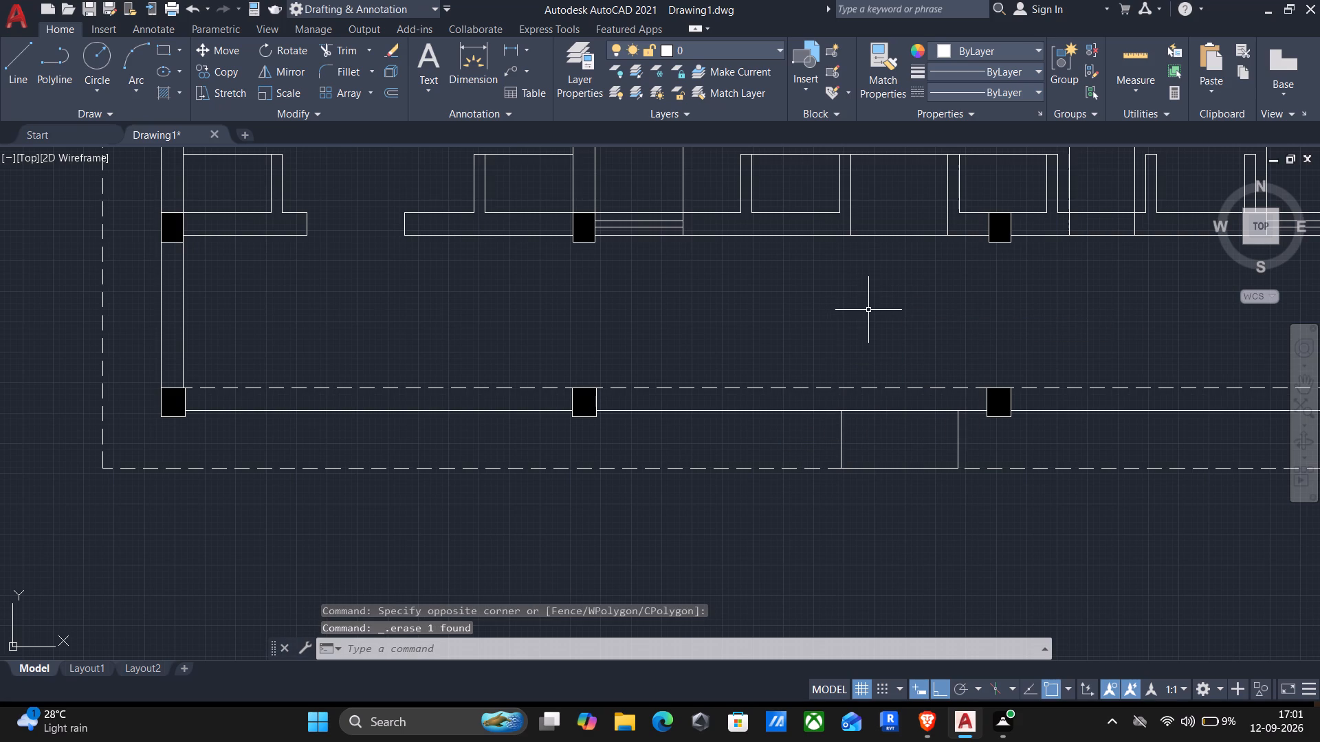
Draw an east-west tread line across the middle of the 1200-wide entrance step outline.
key("l")
key("Return")
left_click(956, 442)
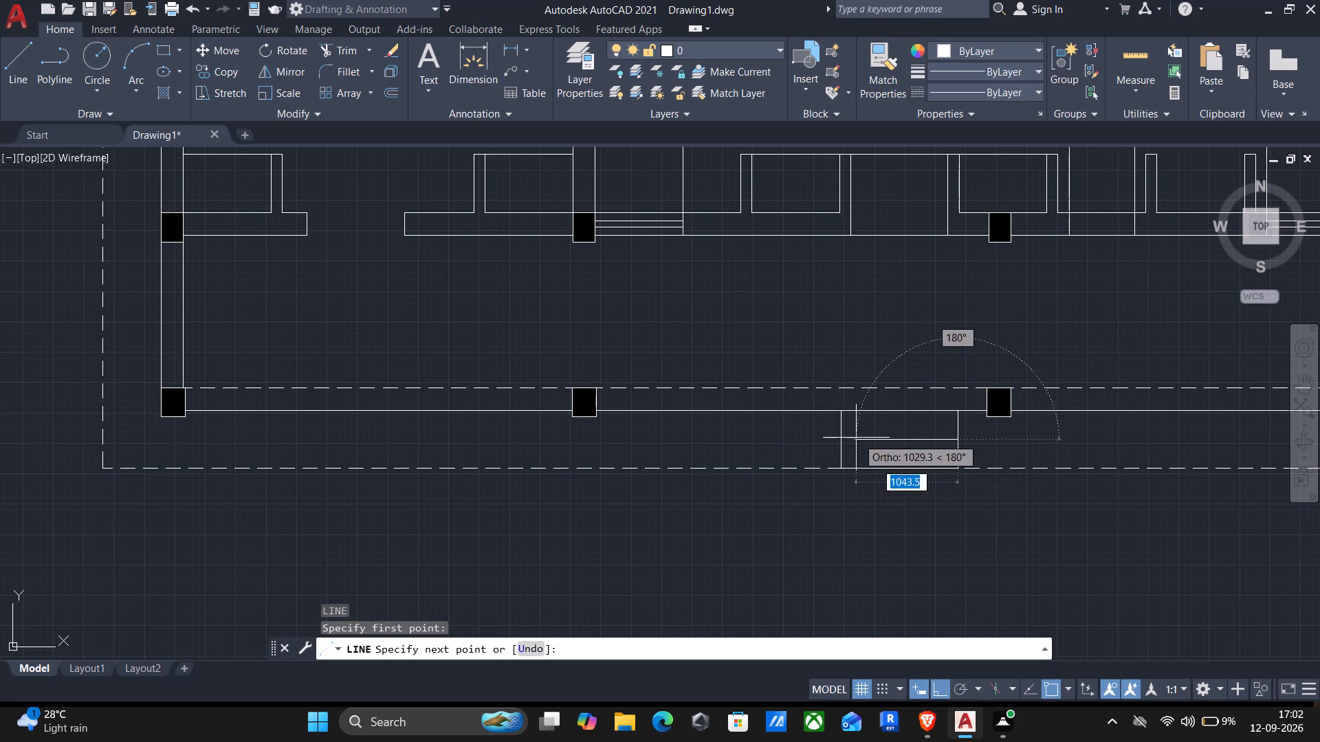
left_click(841, 442)
key("Return")
Erase the two stray vertical lines, one solid and one dashed, east of the floor plan.
scroll(892, 503, "down", 1)
middle_click_drag(892, 503, 954, 413)
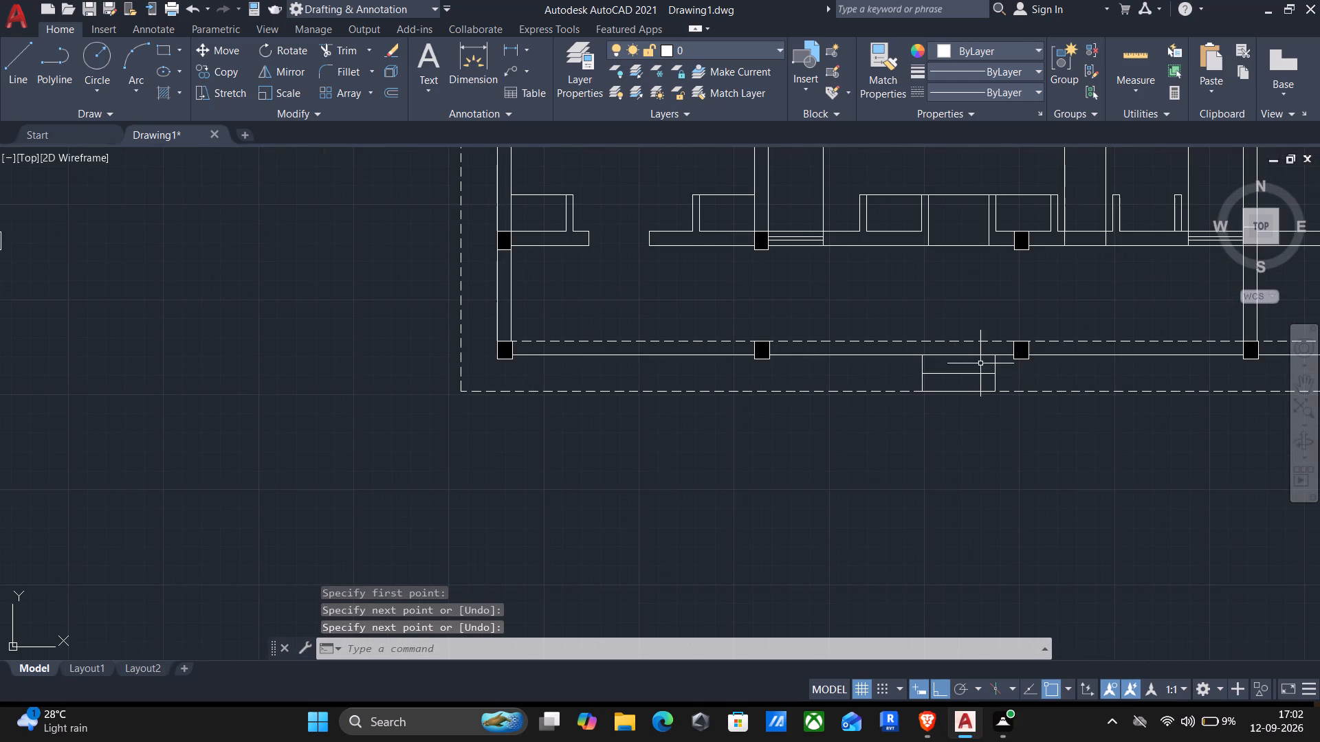
scroll(965, 409, "down", 1)
middle_click_drag(965, 420, 1072, 357)
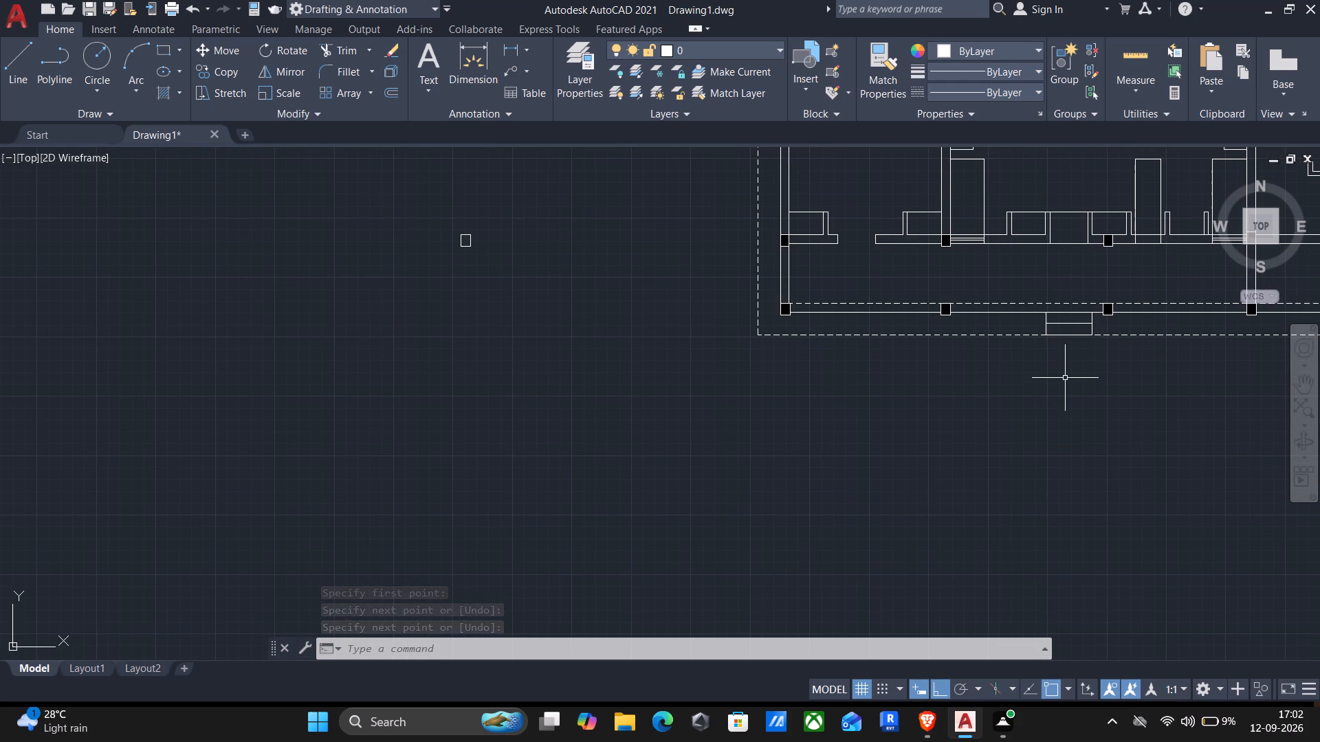
scroll(1064, 381, "down", 1)
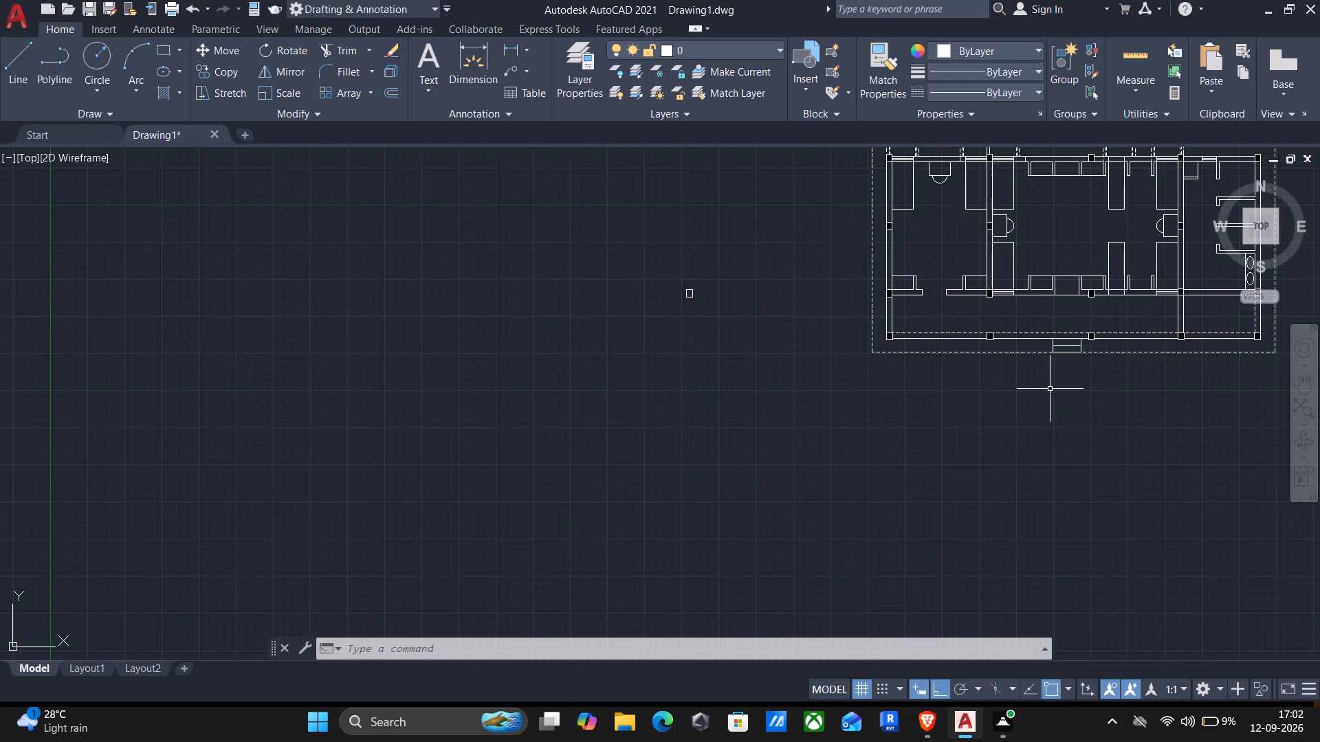
middle_click_drag(1041, 414, 817, 509)
middle_click_drag(1141, 399, 1069, 418)
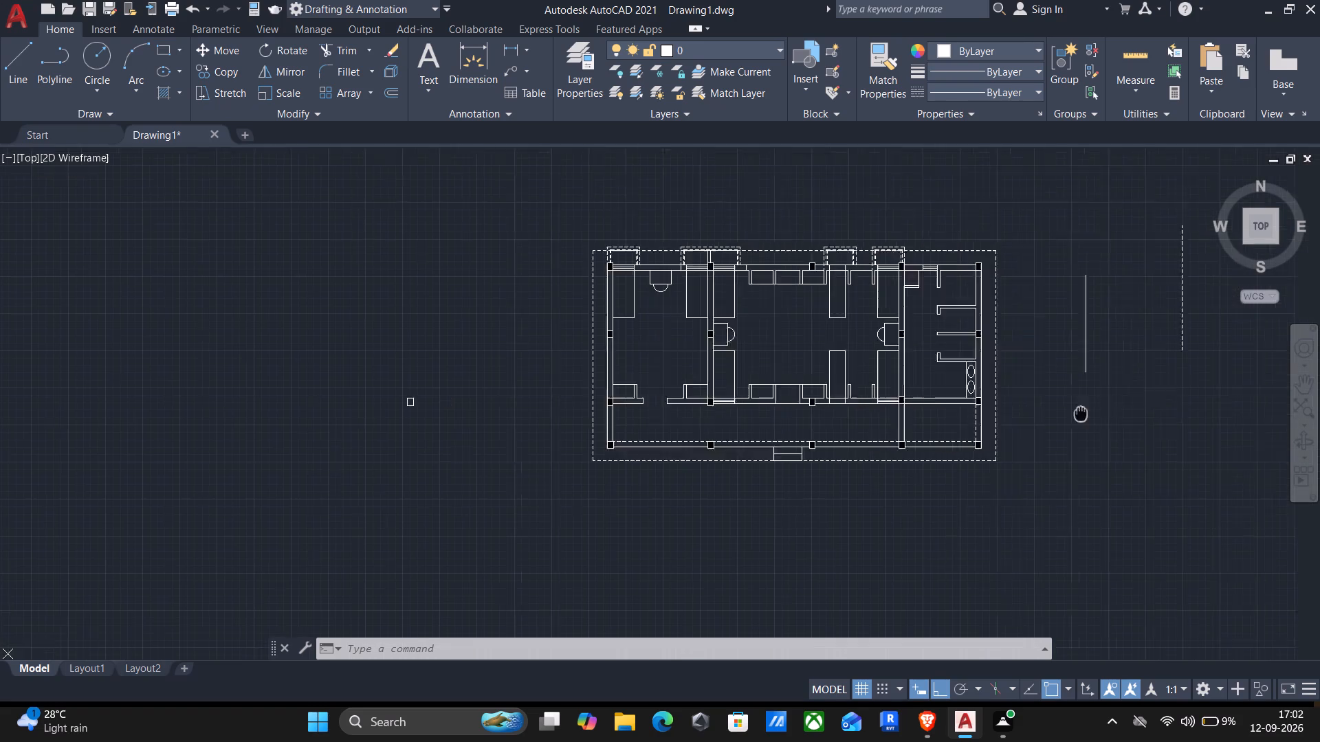
middle_click_drag(1069, 418, 956, 488)
left_click_drag(1141, 518, 1123, 509)
left_click(925, 266)
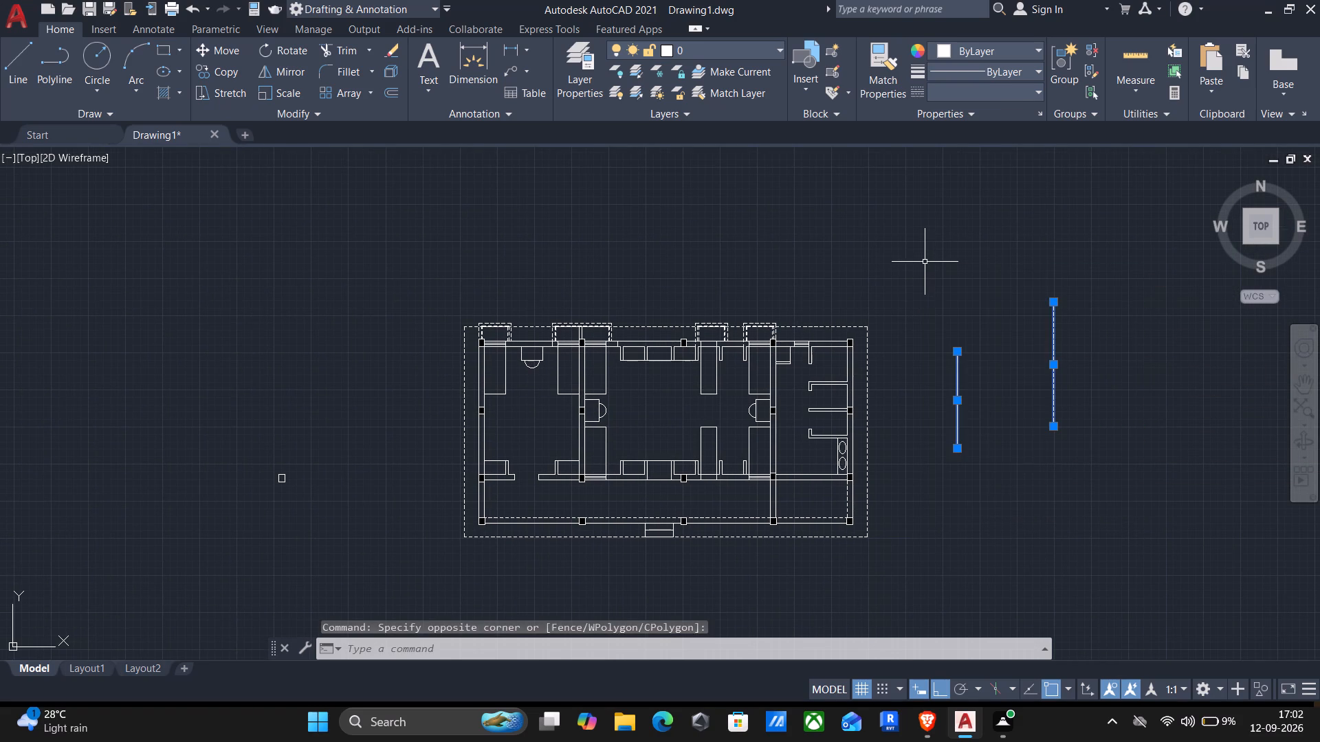
key("Delete")
Run Delete Duplicate Objects on the whole floor plan, keeping the 0.000001 tolerance and the preset options.
left_click_drag(398, 280, 423, 324)
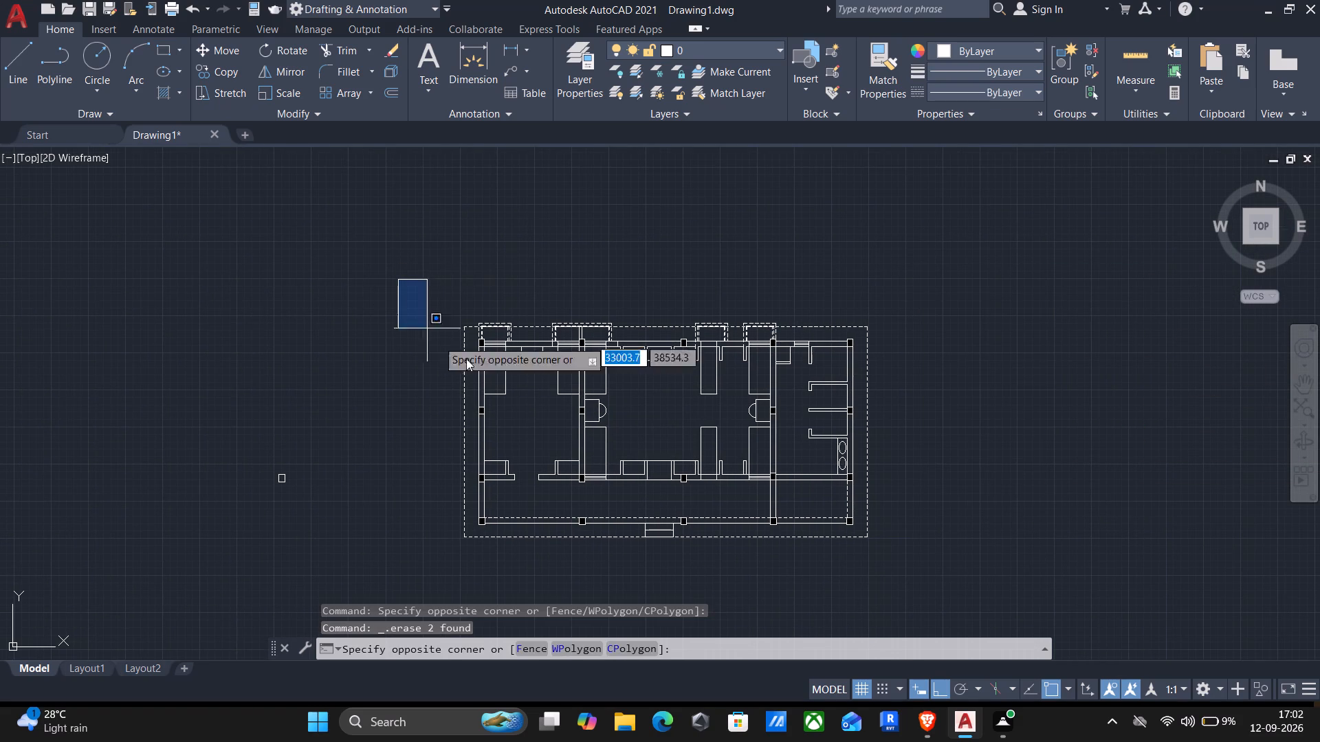
left_click(1028, 574)
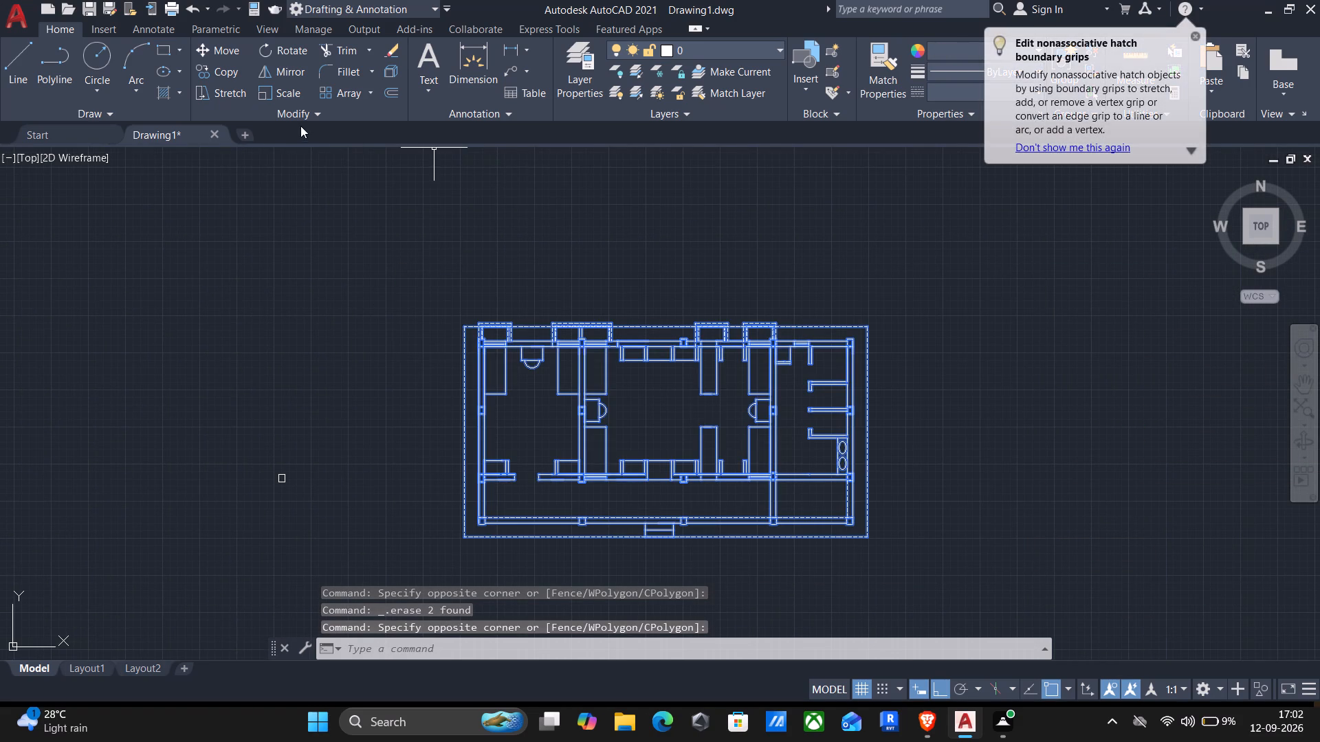
left_click(316, 109)
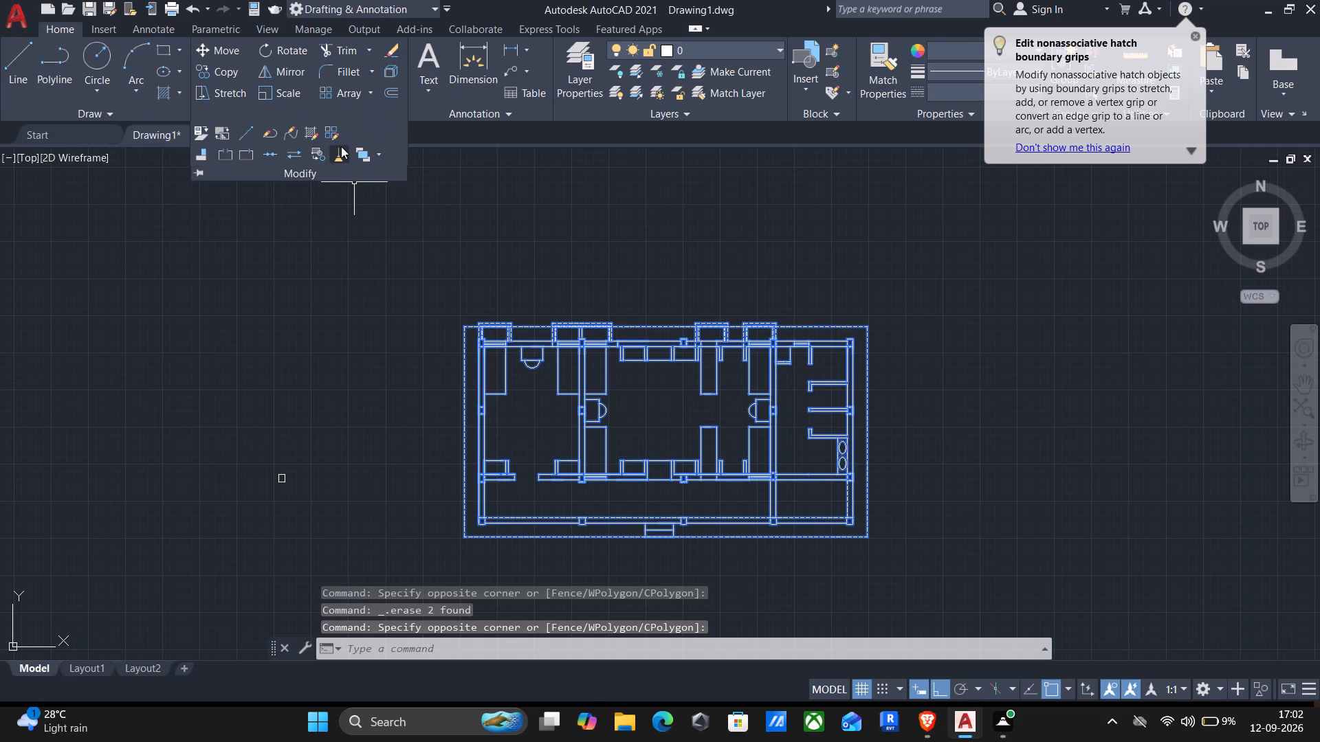
left_click(334, 157)
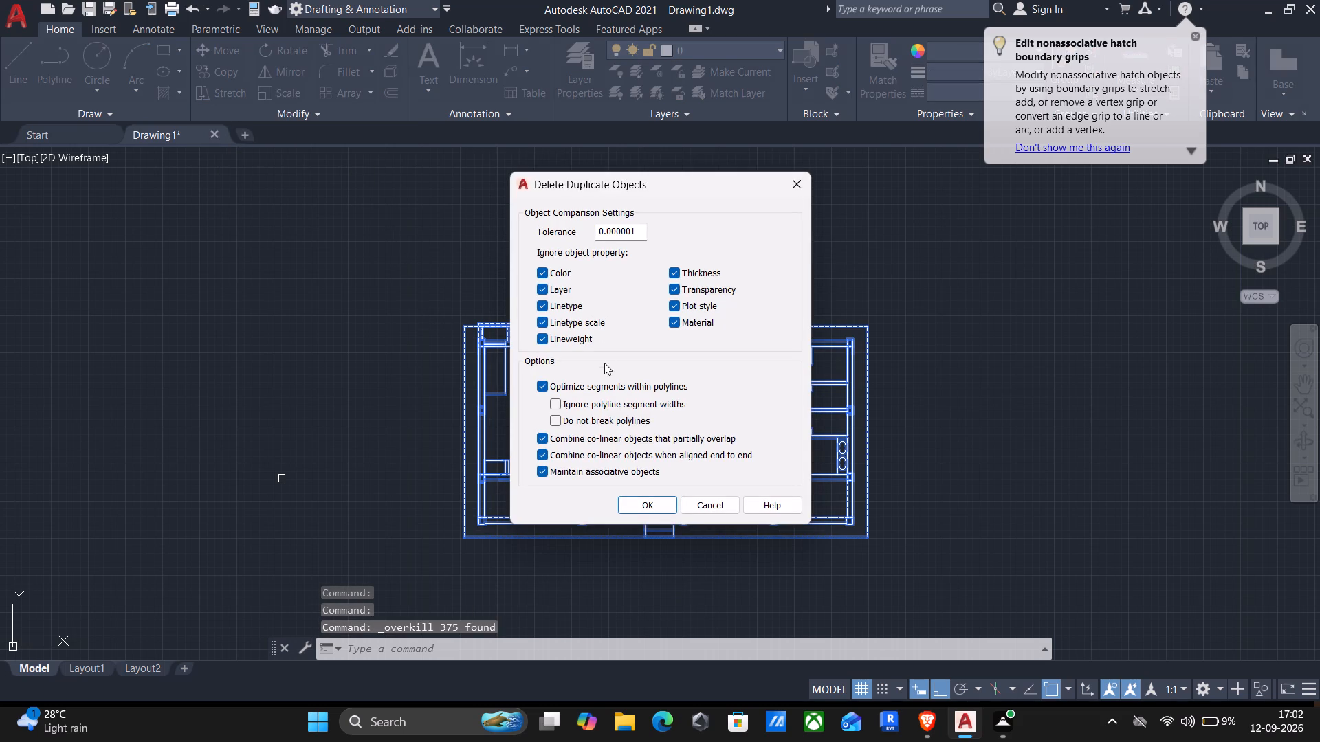
scroll(606, 381, "down", 2)
left_click(653, 501)
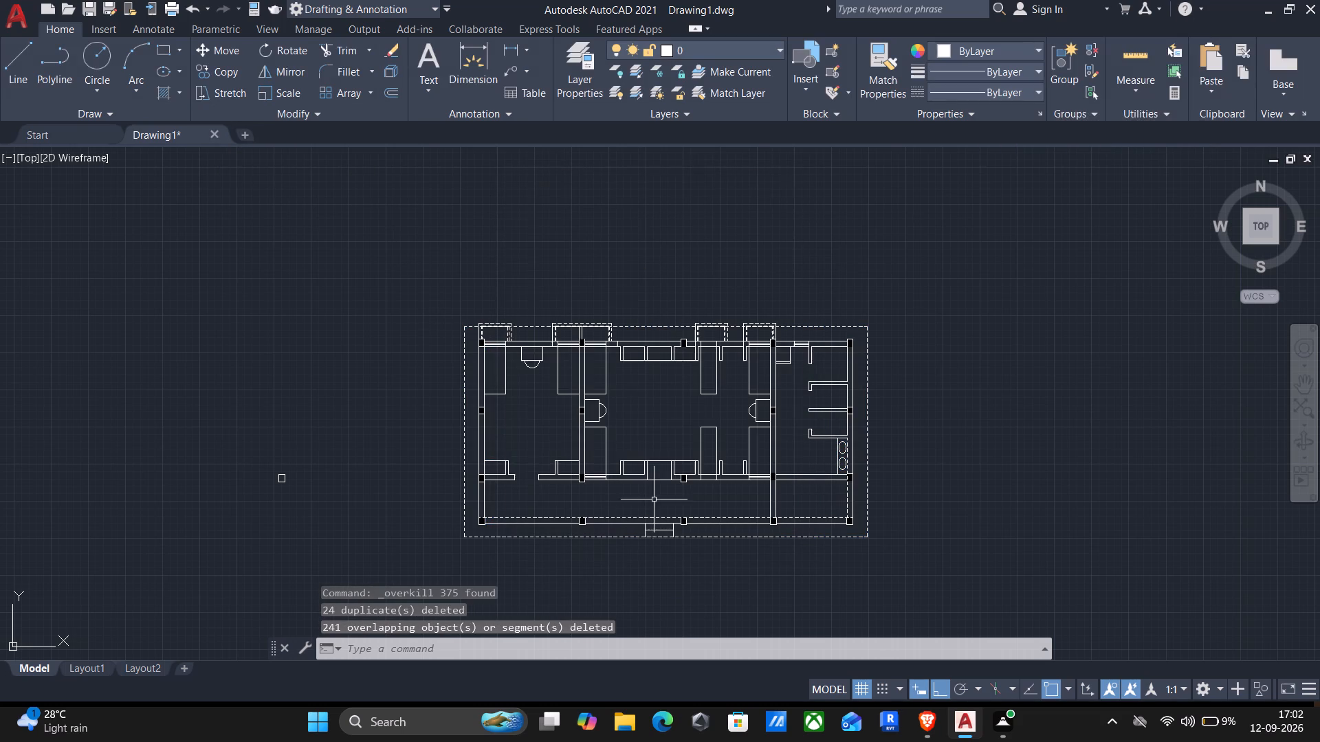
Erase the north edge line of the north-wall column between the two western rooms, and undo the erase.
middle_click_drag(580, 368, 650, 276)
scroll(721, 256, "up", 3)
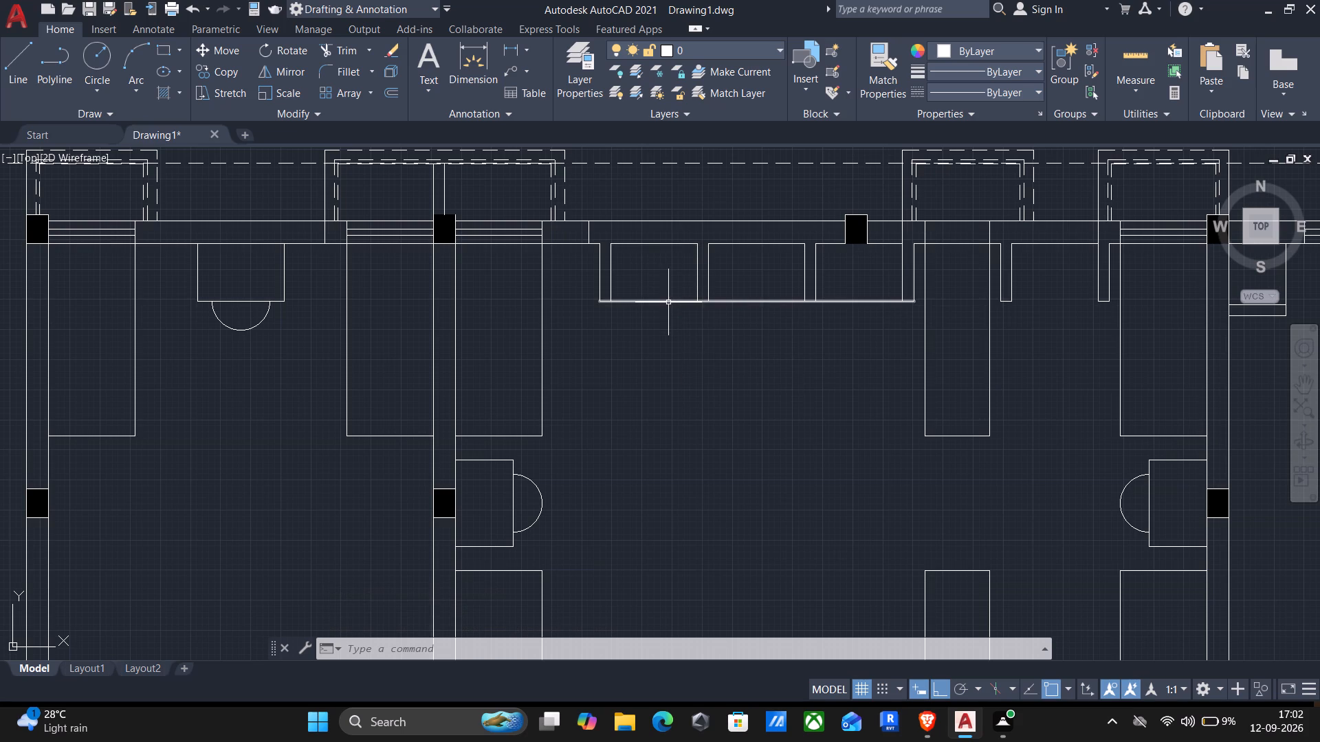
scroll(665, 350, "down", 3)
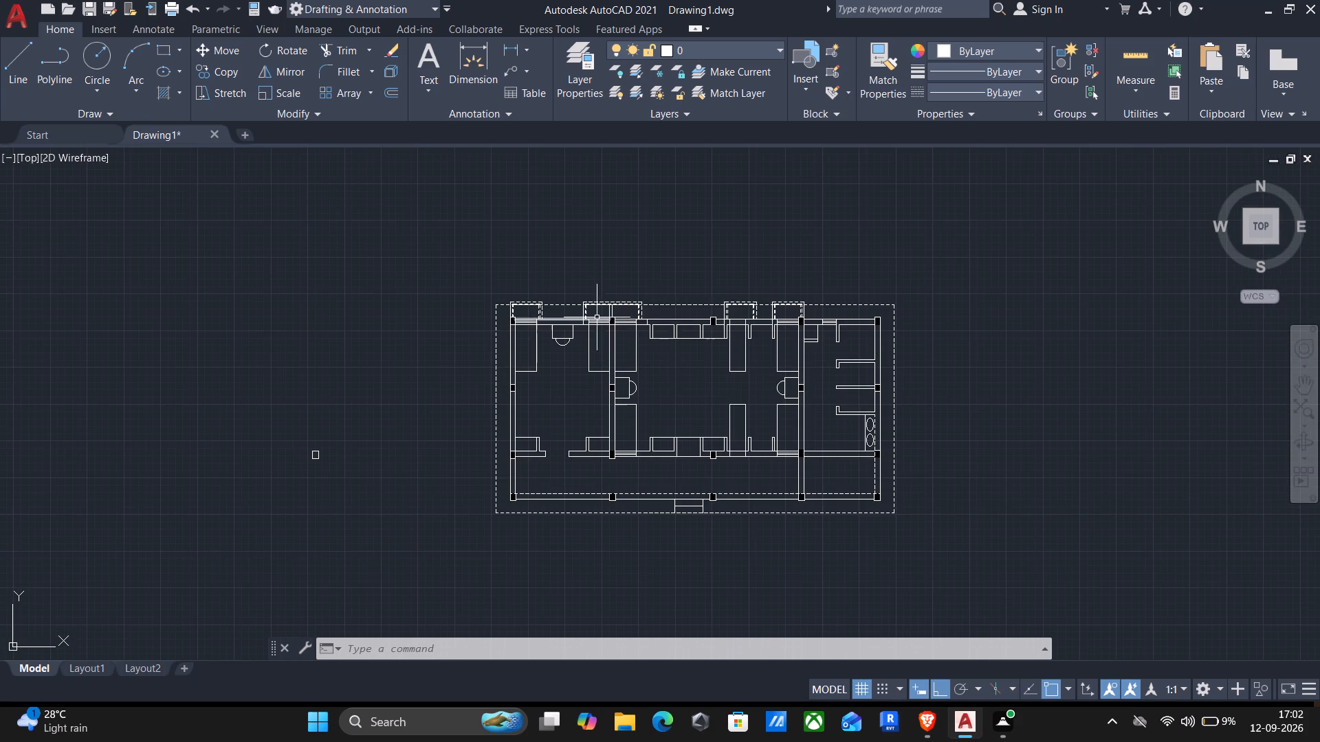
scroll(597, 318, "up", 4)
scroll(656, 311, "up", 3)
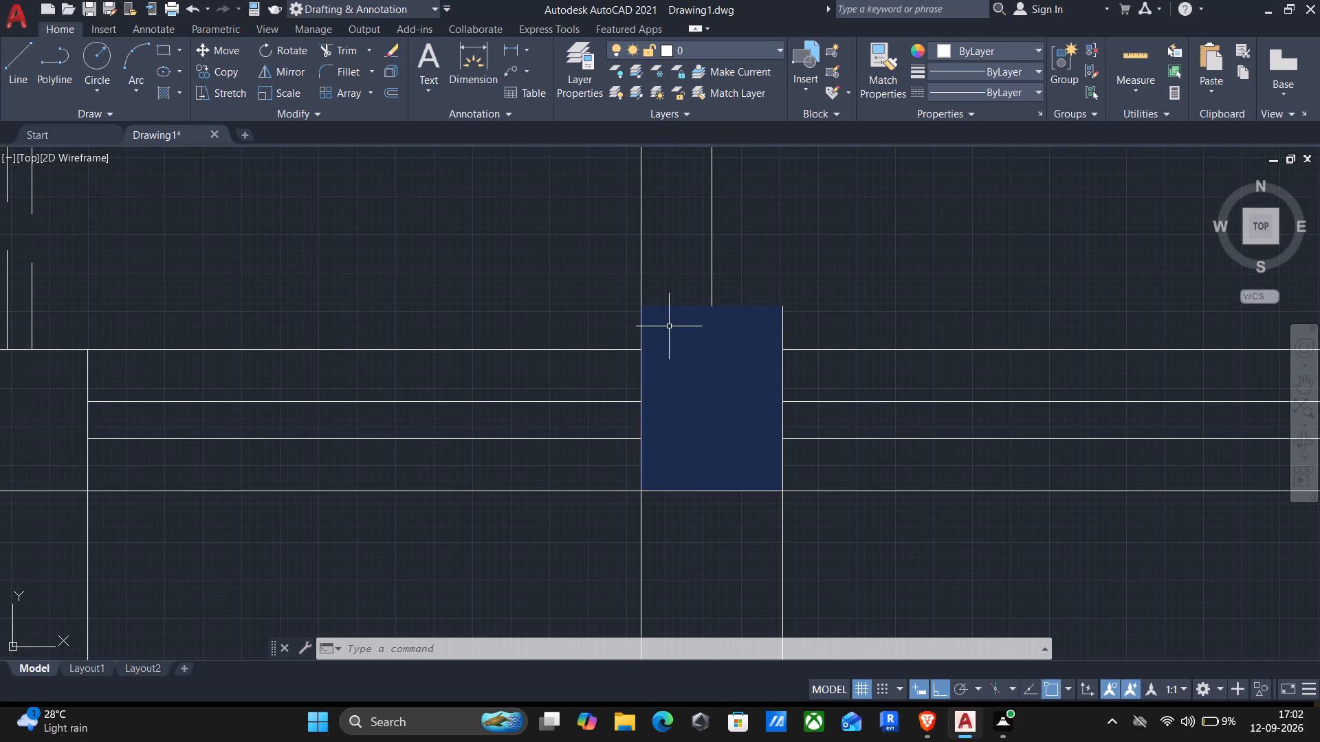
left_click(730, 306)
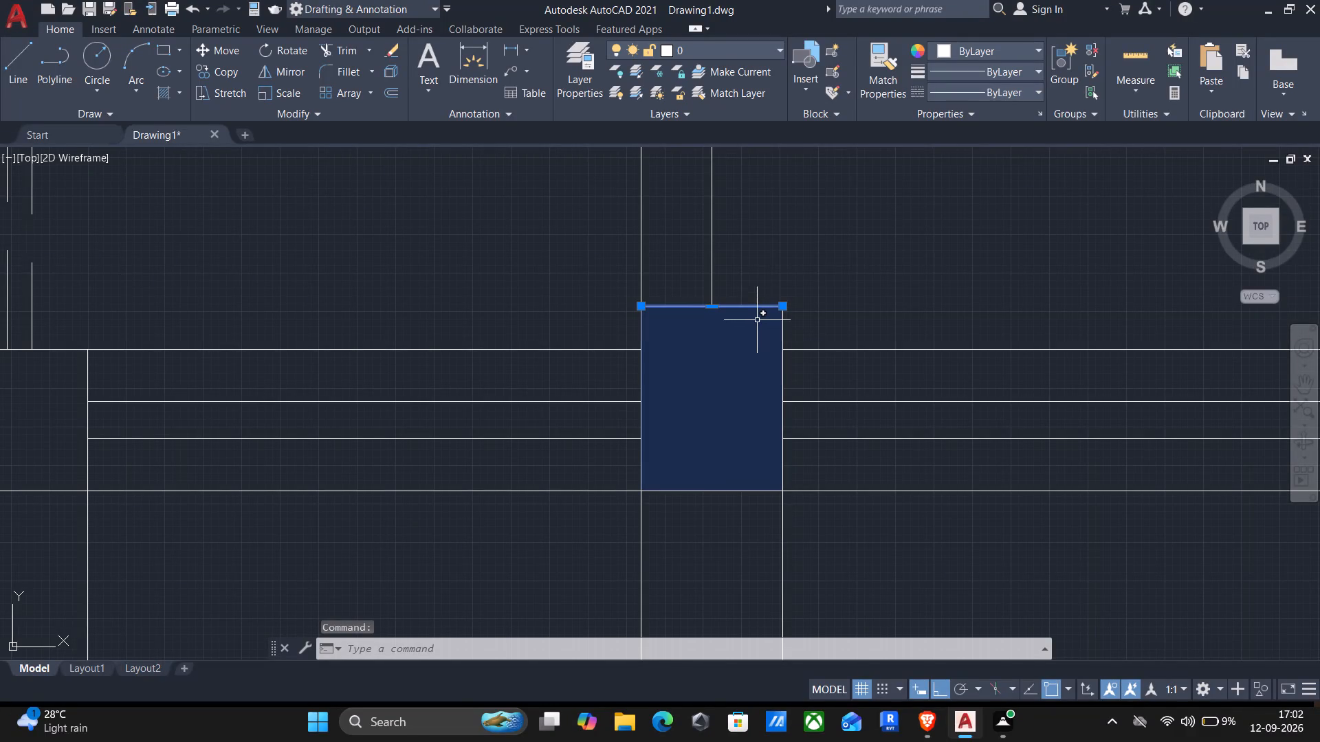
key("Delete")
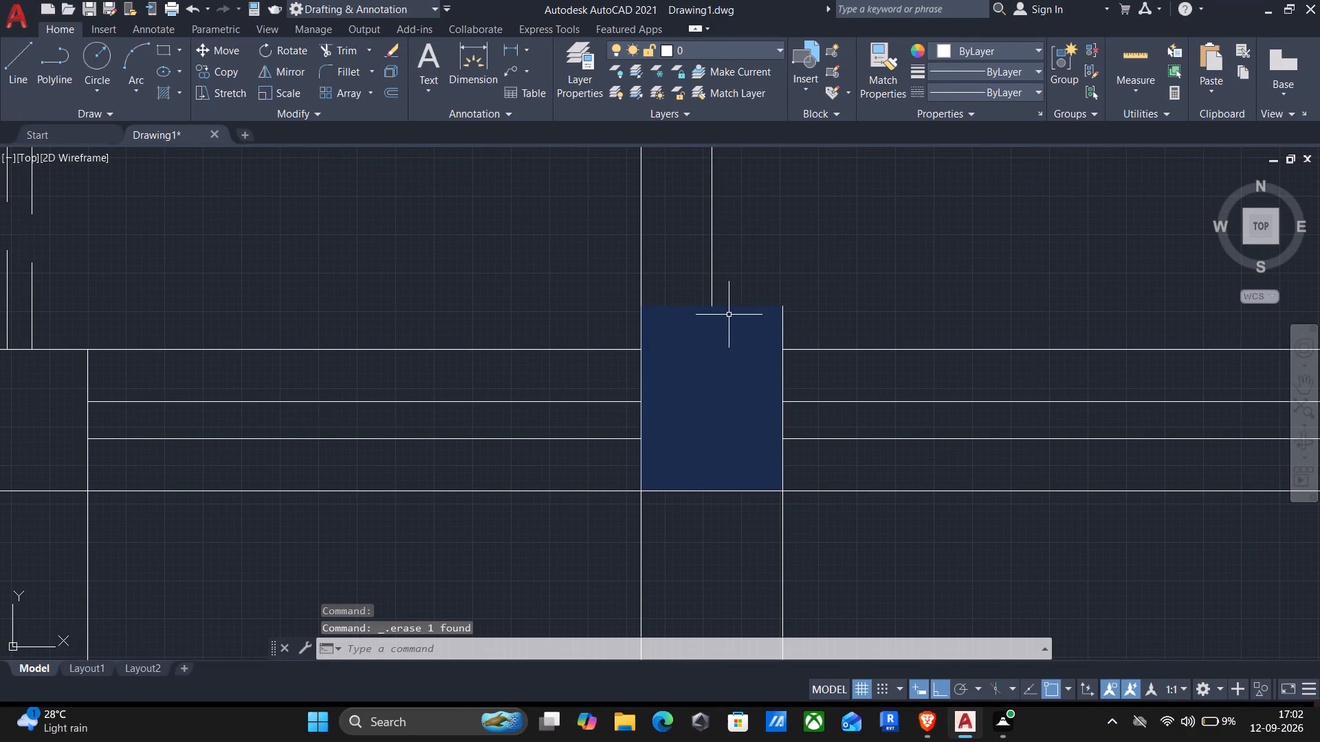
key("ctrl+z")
Review the north wall, the overall plan and the wall units beside the west room's south opening.
scroll(841, 357, "down", 3)
middle_click_drag(873, 449, 855, 450)
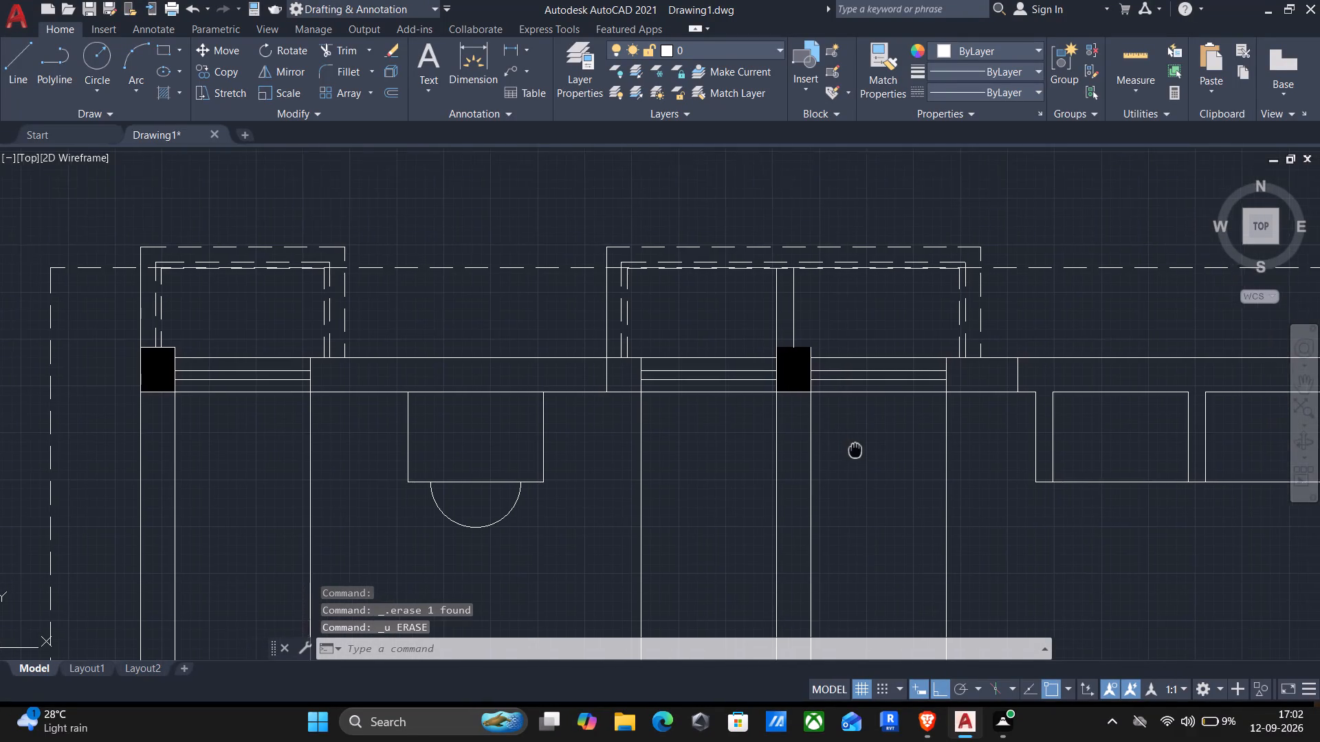
middle_click_drag(855, 450, 844, 420)
middle_click_drag(863, 399, 737, 375)
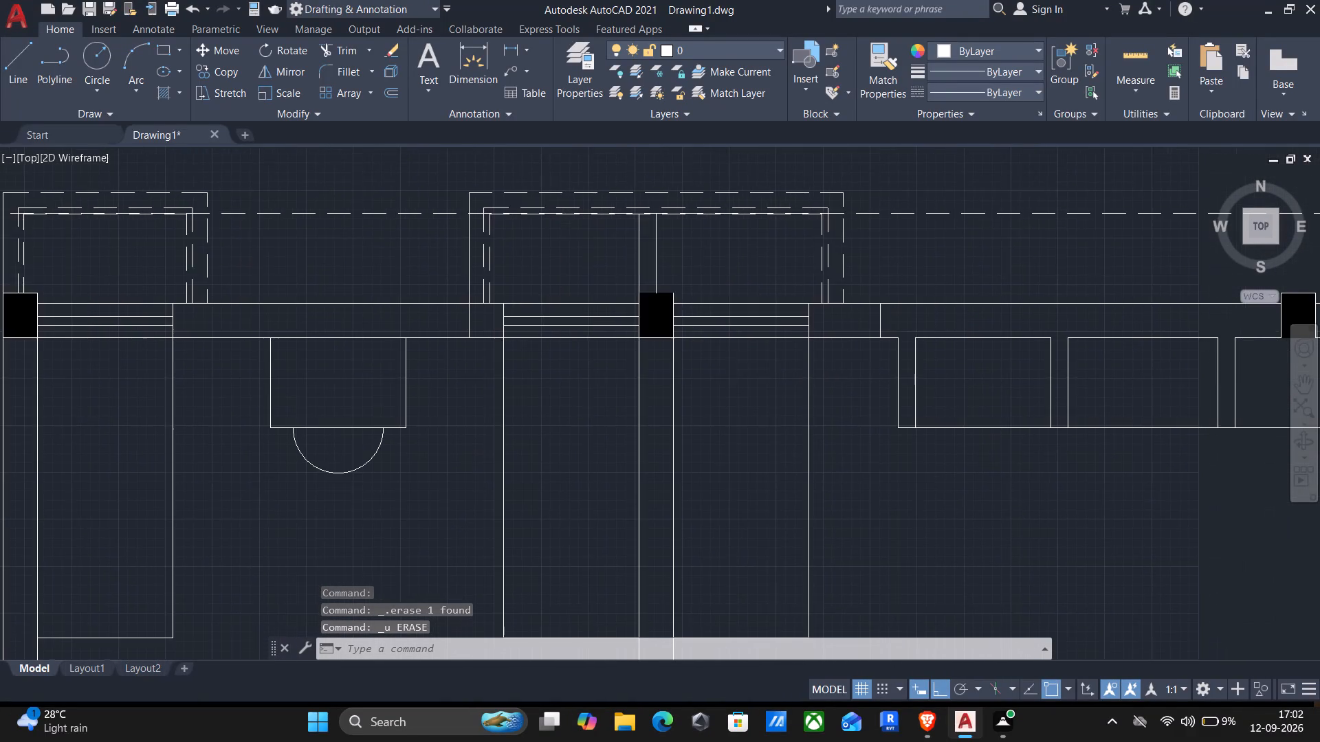
scroll(734, 370, "down", 1)
middle_click_drag(760, 428, 750, 302)
scroll(751, 302, "down", 2)
middle_click_drag(883, 461, 842, 410)
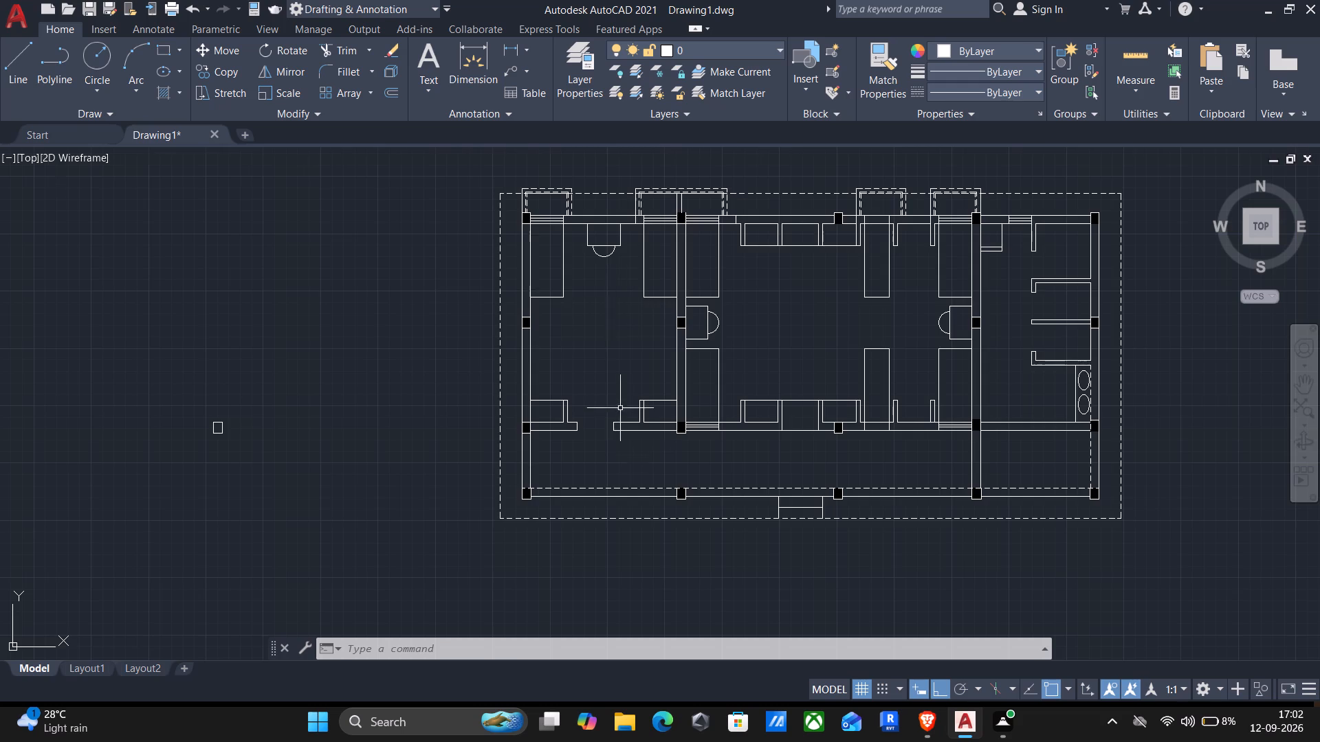
scroll(620, 411, "up", 1)
middle_click_drag(514, 434, 585, 419)
scroll(587, 415, "up", 1)
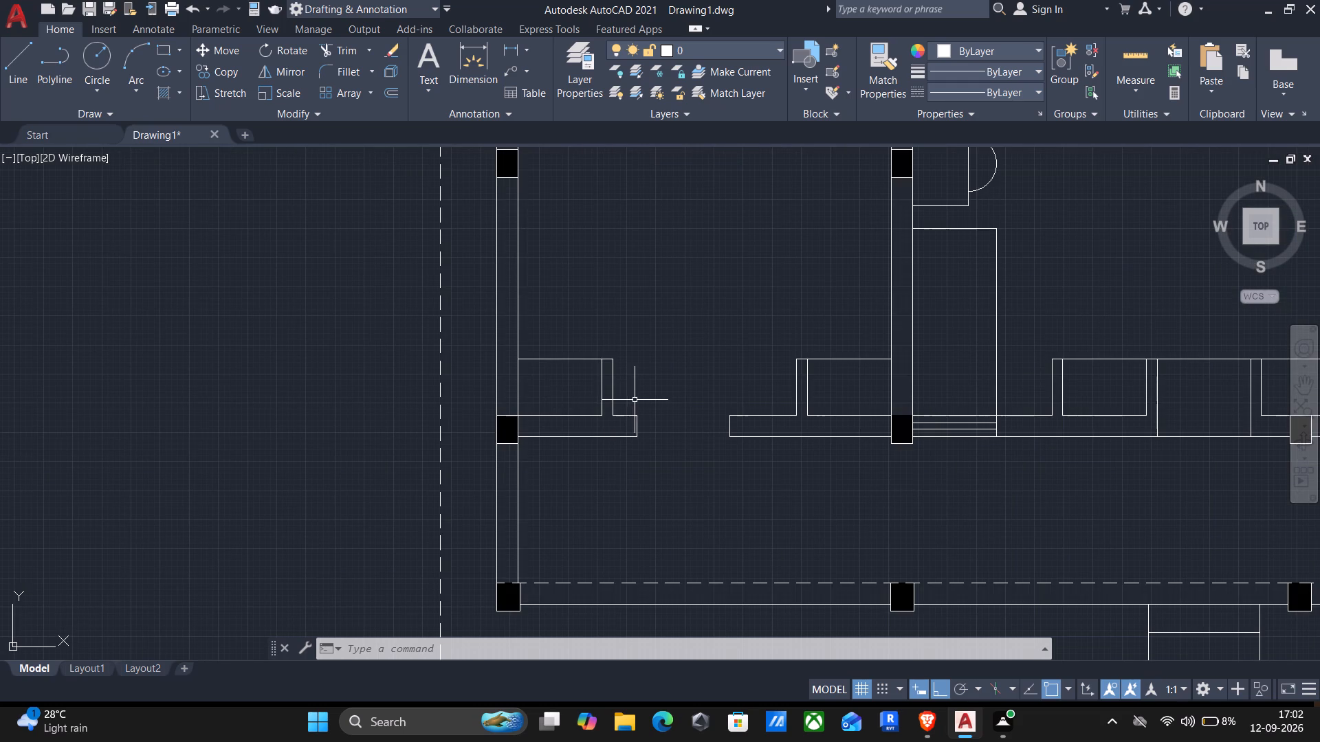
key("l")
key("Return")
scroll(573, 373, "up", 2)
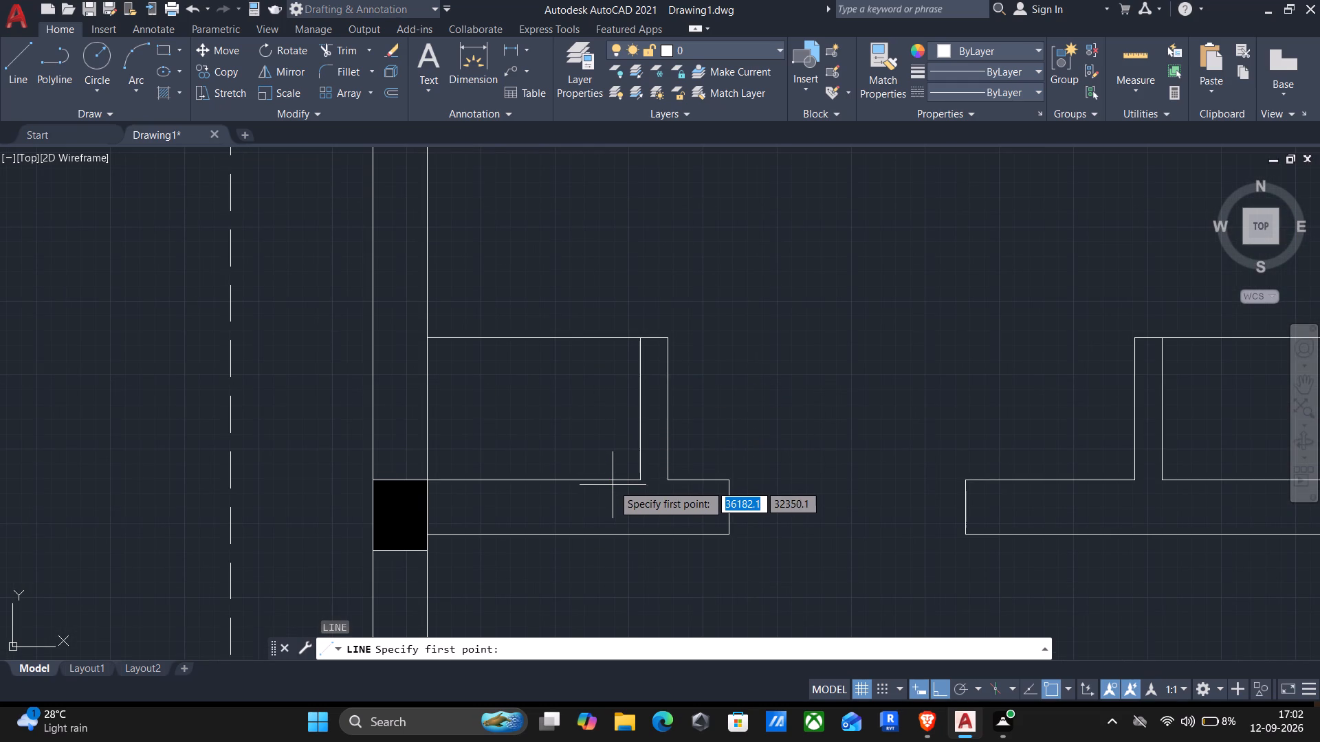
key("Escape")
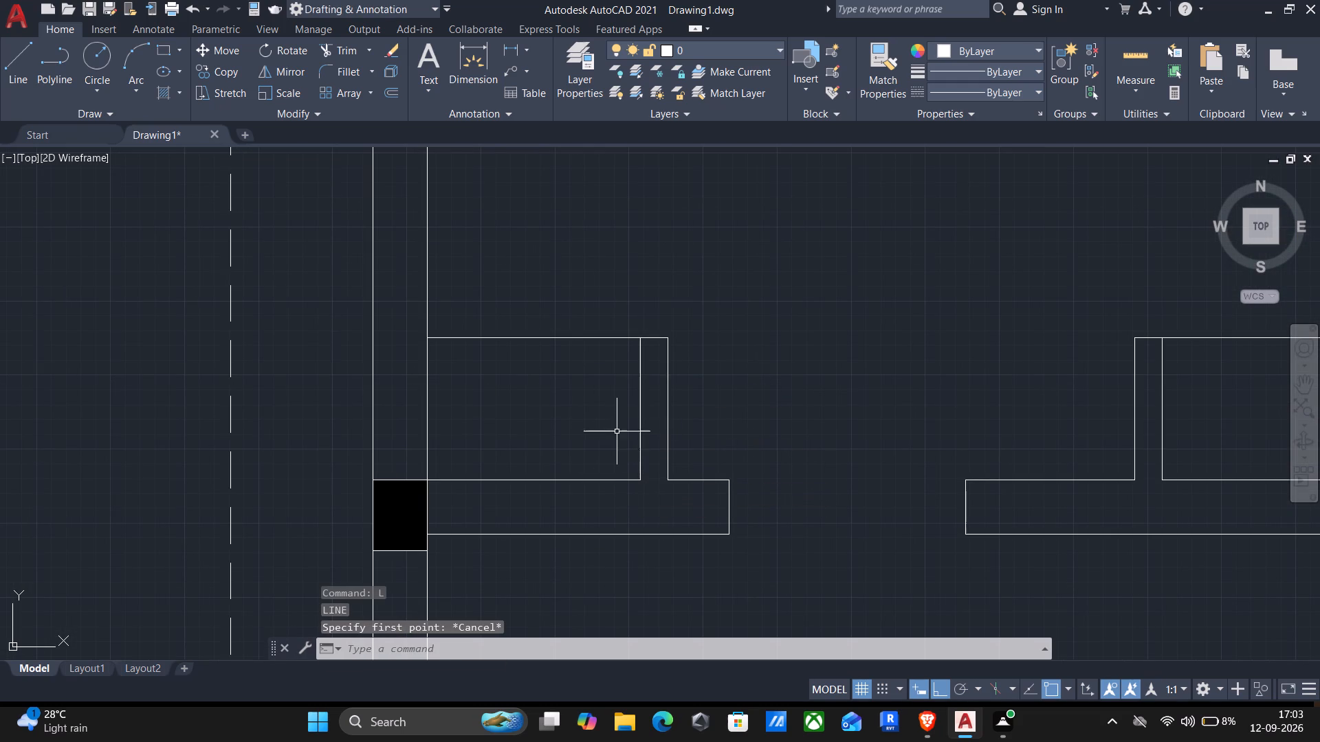
Offset the inner vertical line of the wall unit west of the south opening 30 westward, and offset the new line 70 further west.
key("o")
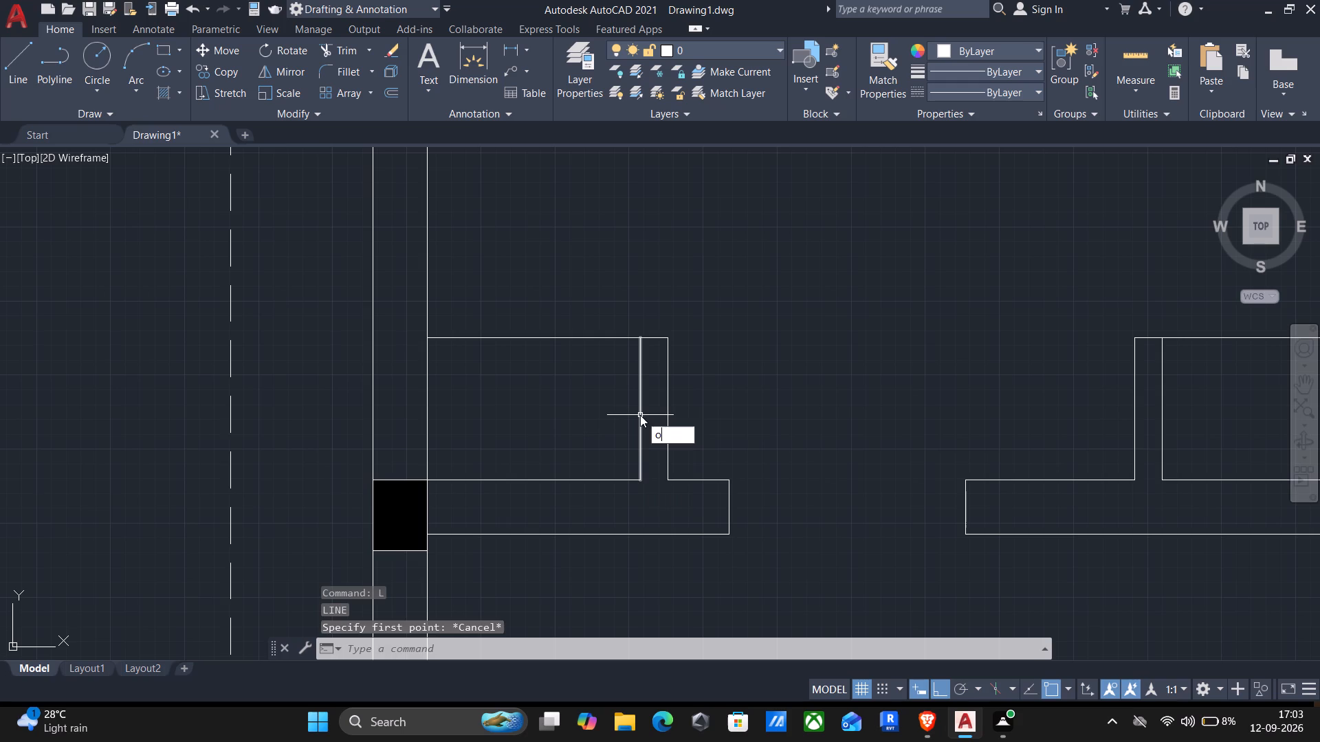
key("Return")
left_click(631, 423)
left_click(597, 447)
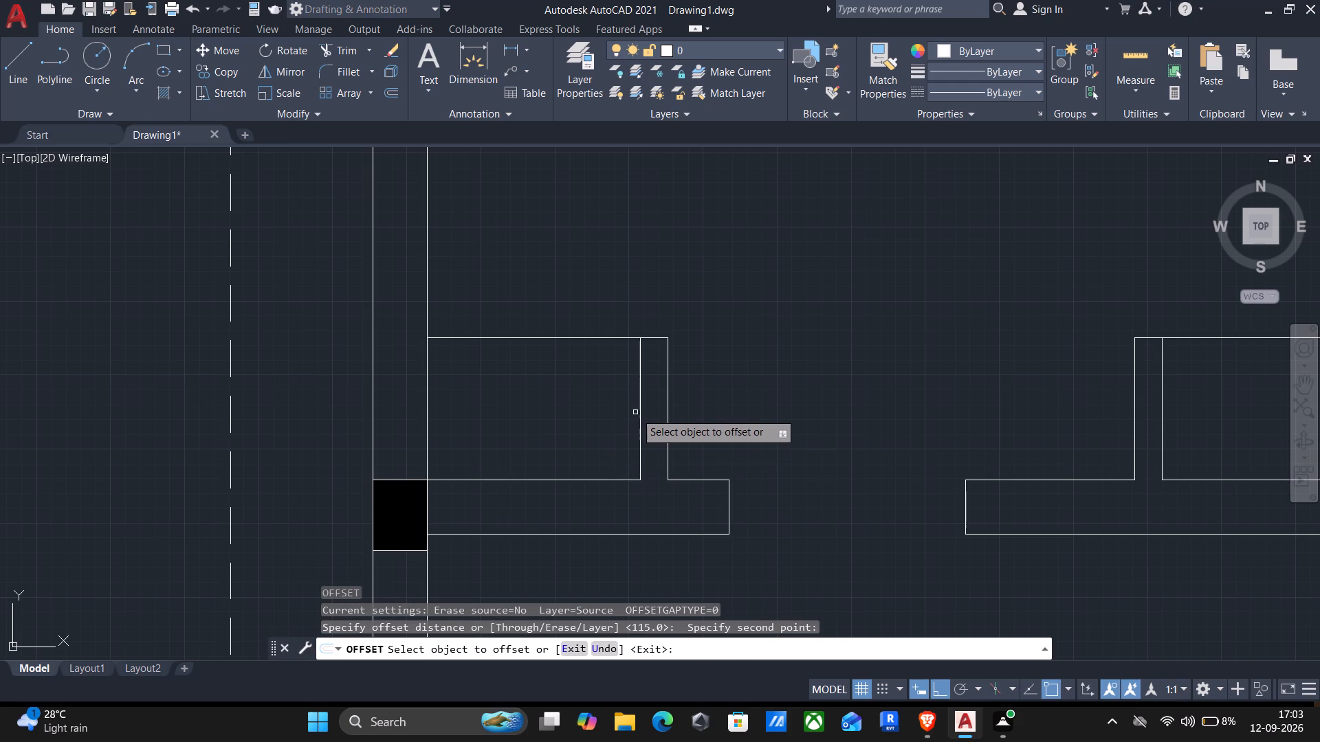
left_click(639, 409)
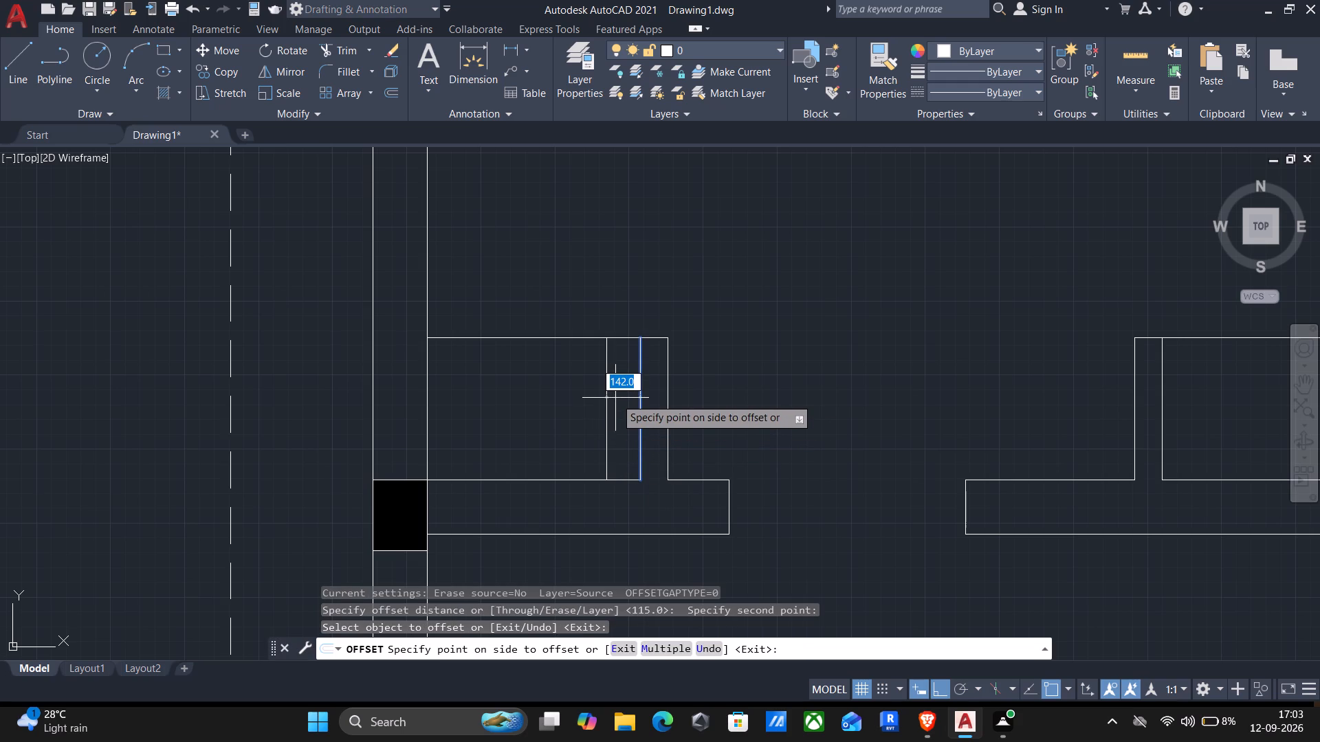
type("30")
key("Return")
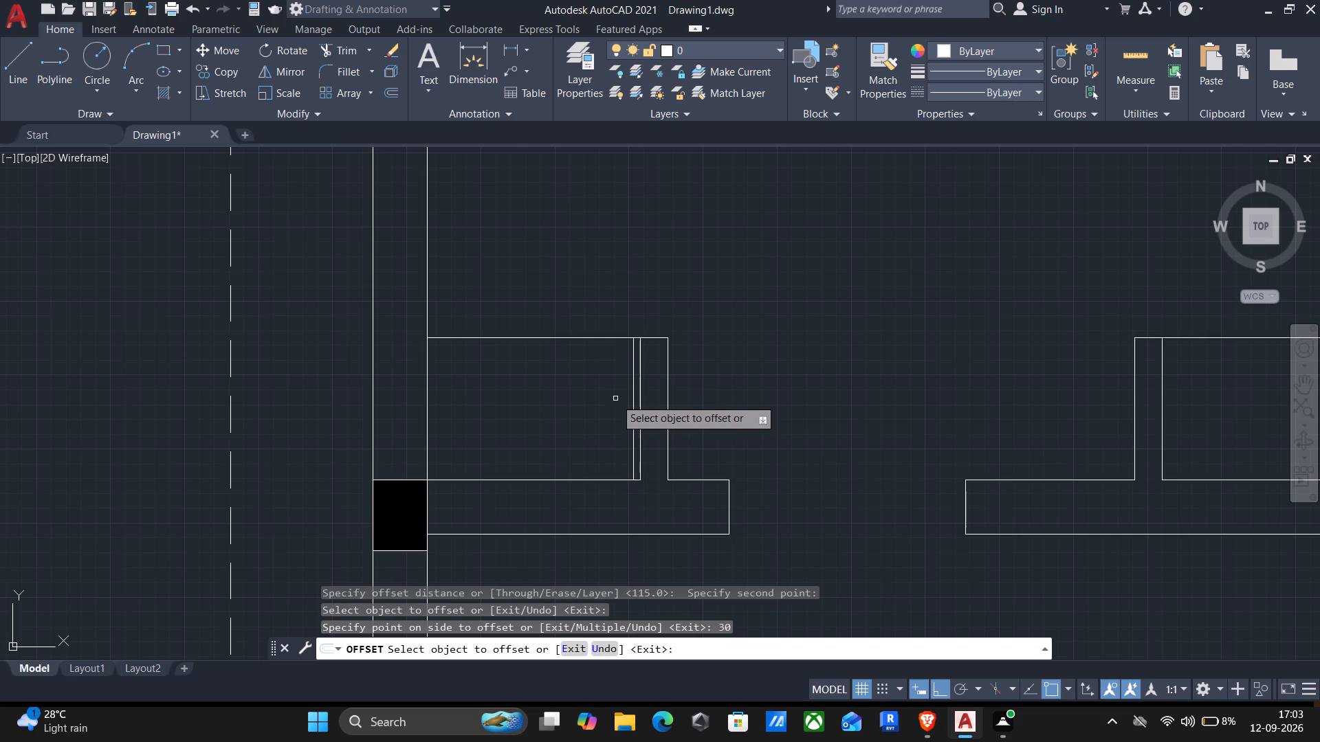
left_click(632, 383)
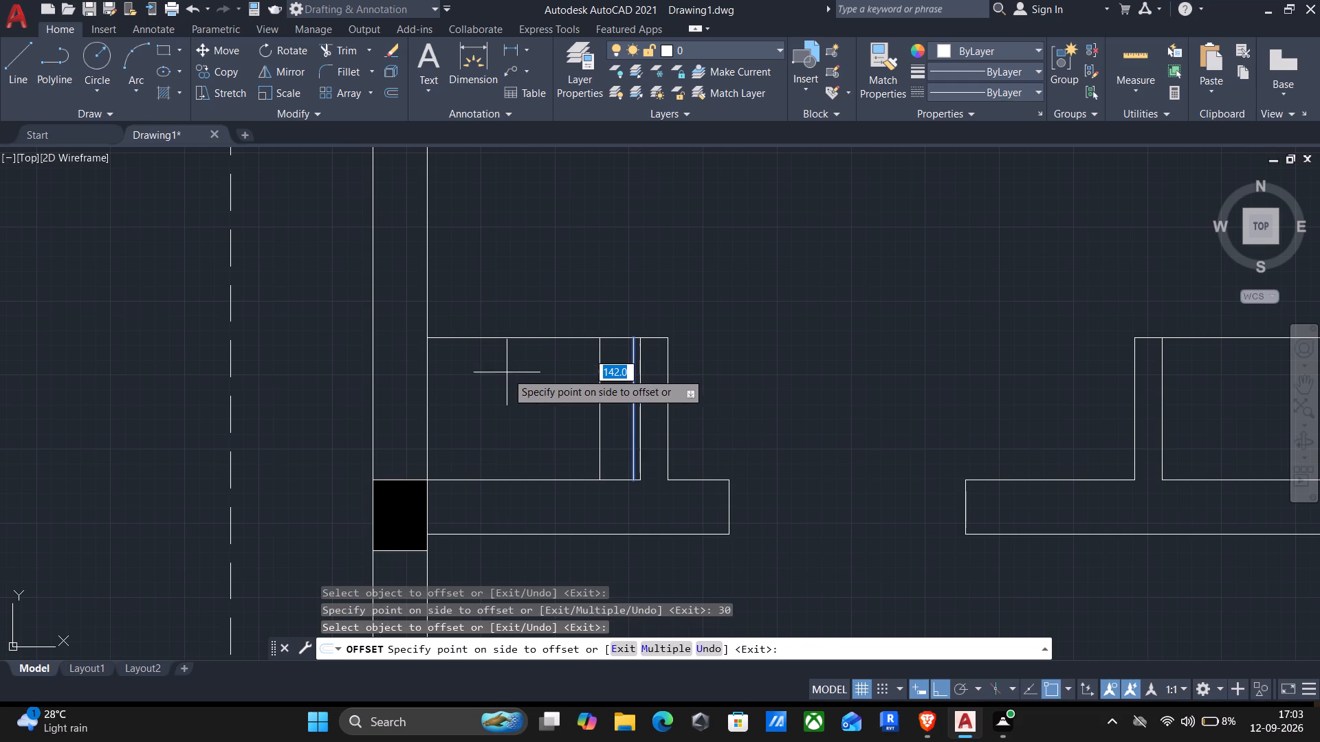
key("7")
key("0")
key("Return")
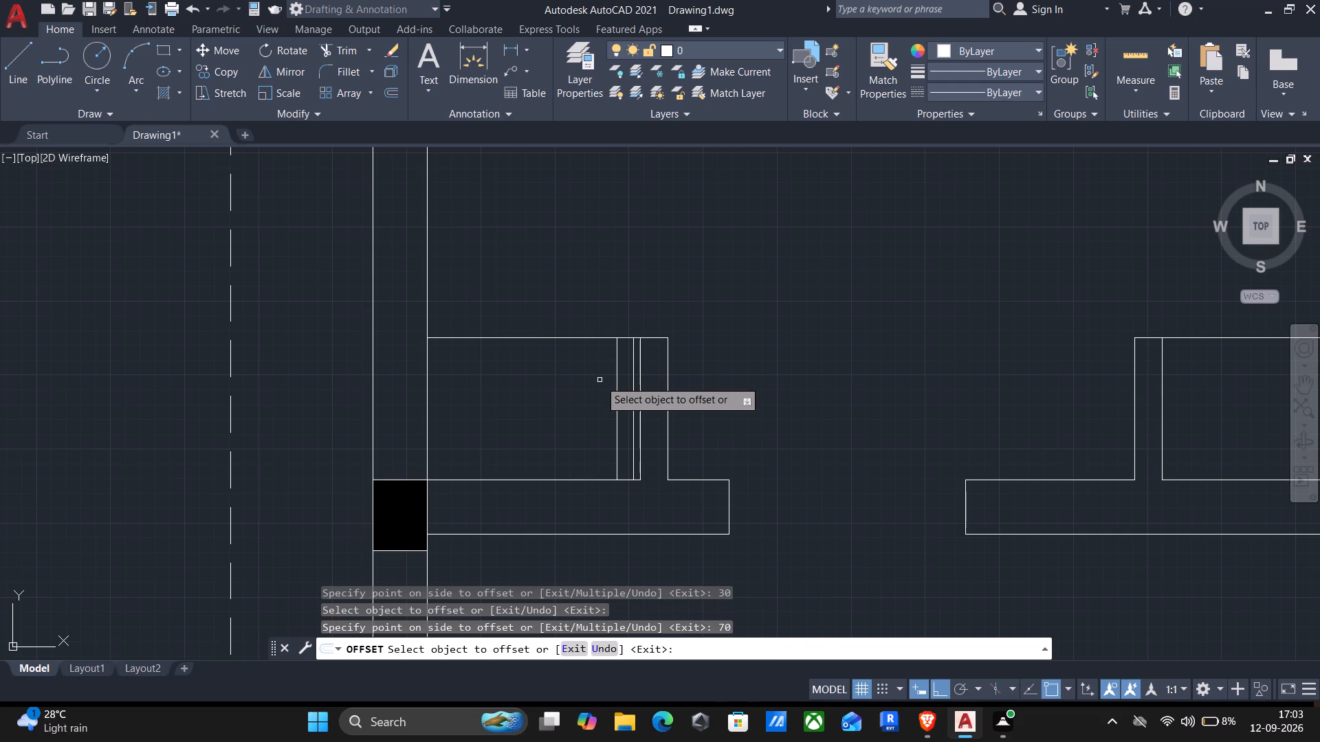
Continue the vertical lines westward in the same wall unit with successive offsets of 30, 70, 30 and 70, each from the newest line.
left_click(616, 386)
key("3")
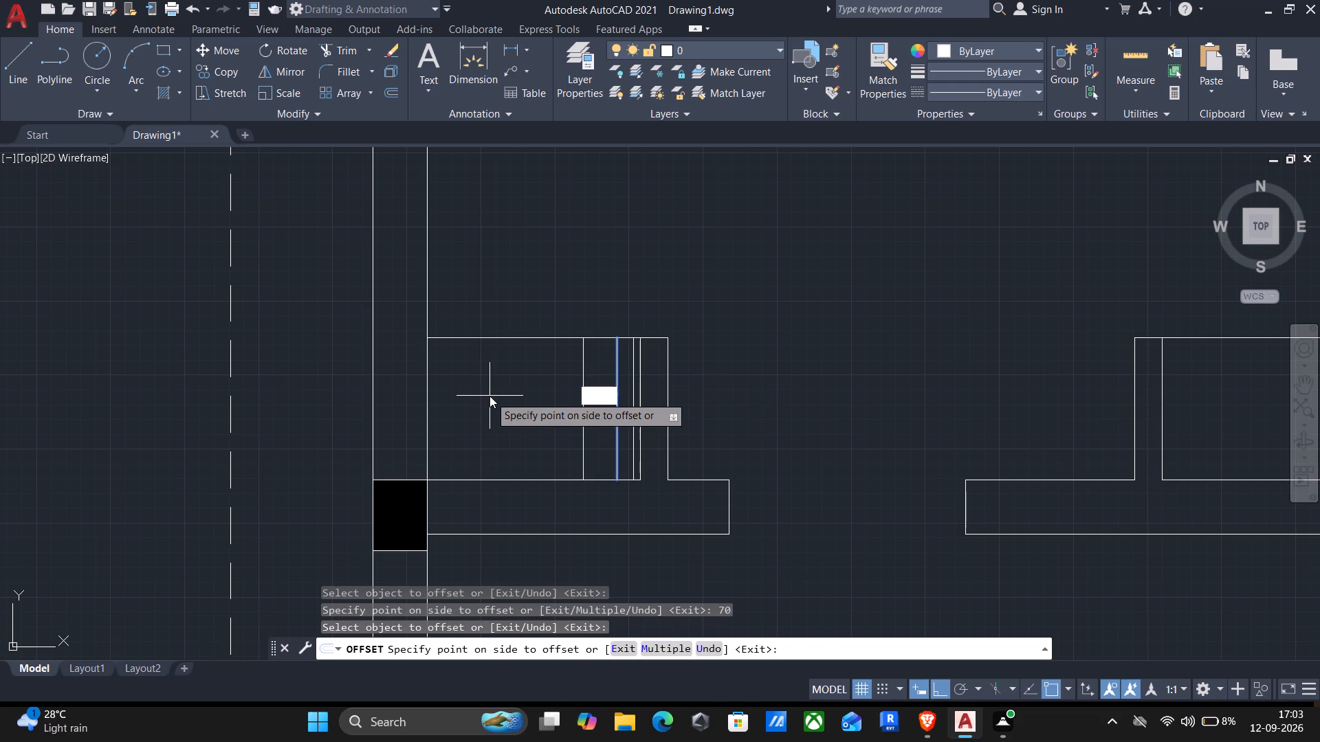
key("0")
key("Return")
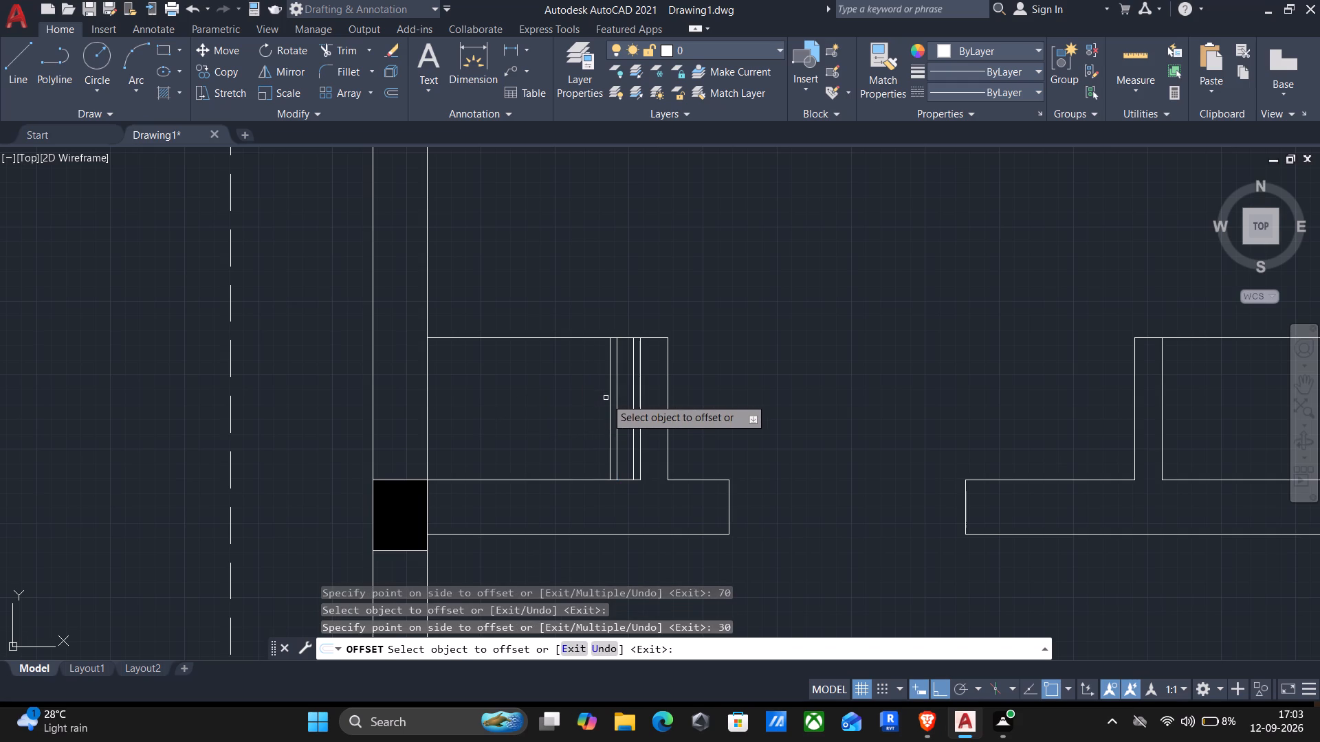
left_click(608, 401)
key("7")
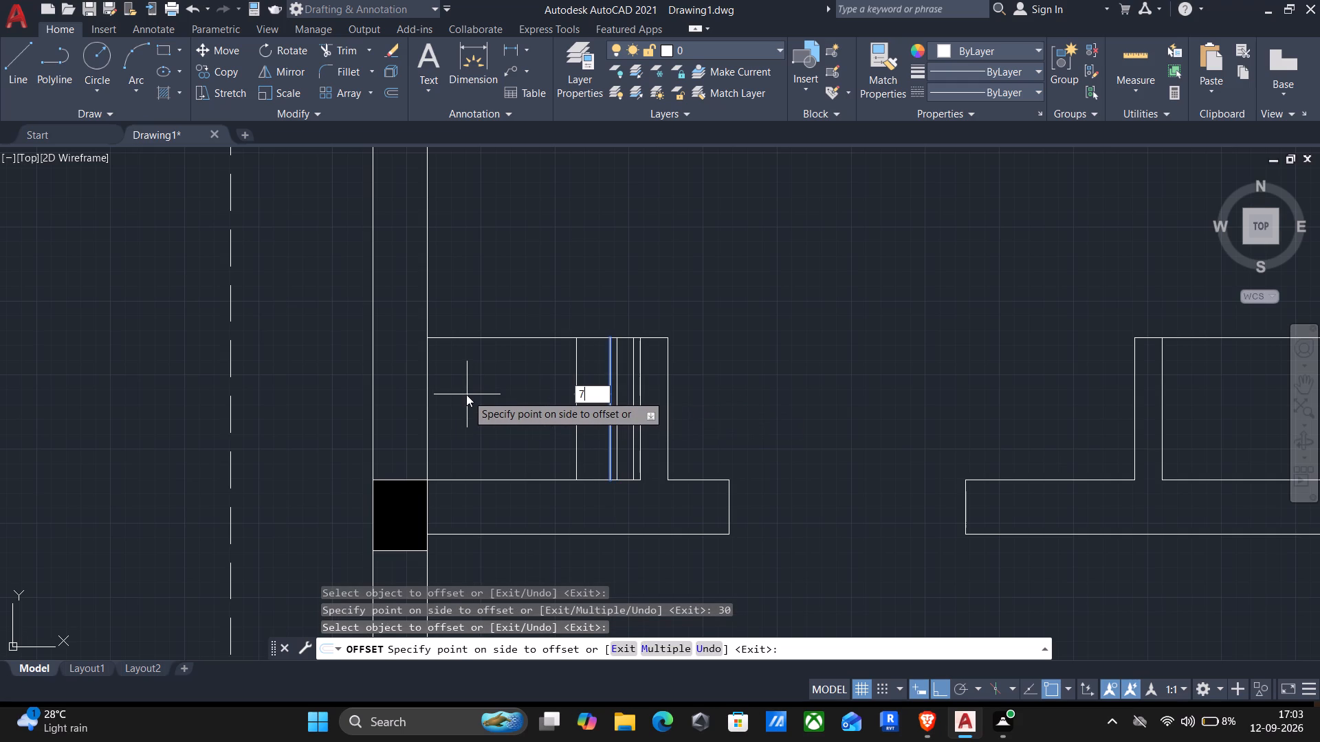
key("0")
key("Return")
left_click(593, 440)
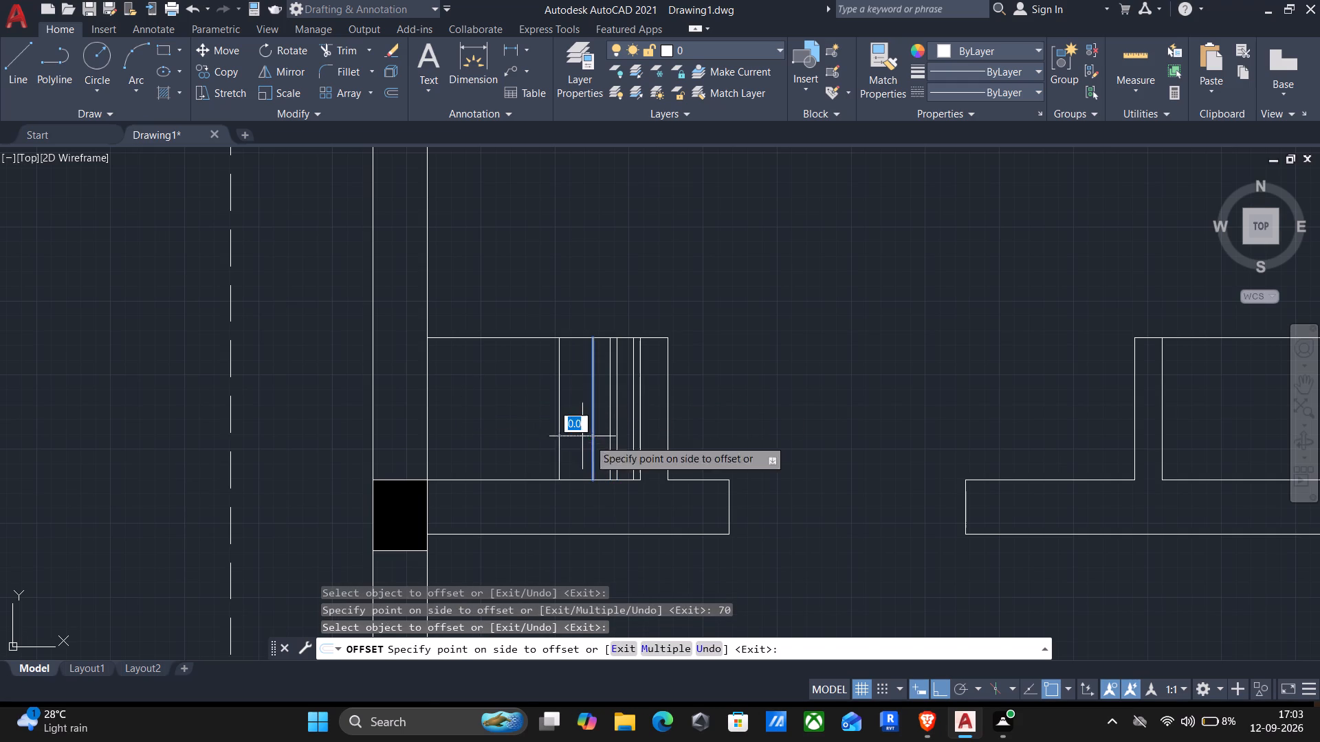
key("3")
key("0")
key("Return")
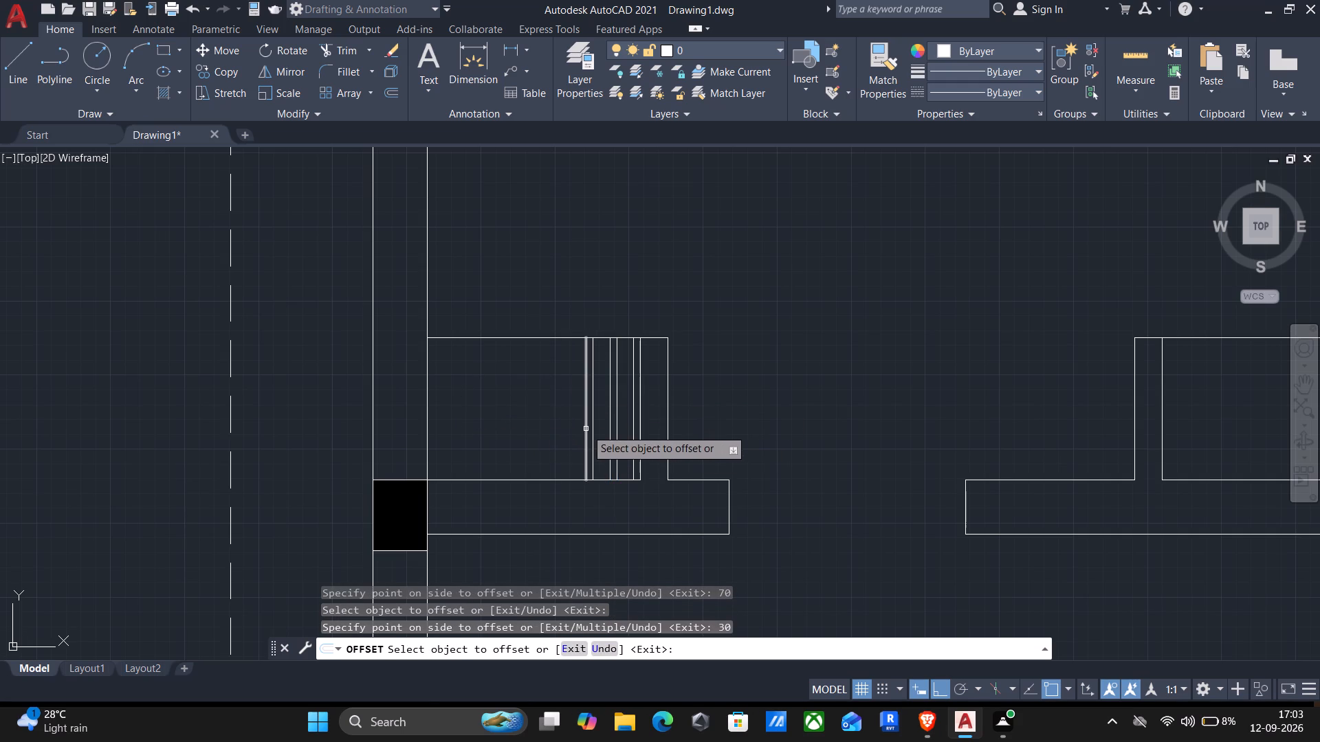
left_click_drag(586, 429, 573, 427)
type("70")
key("Return")
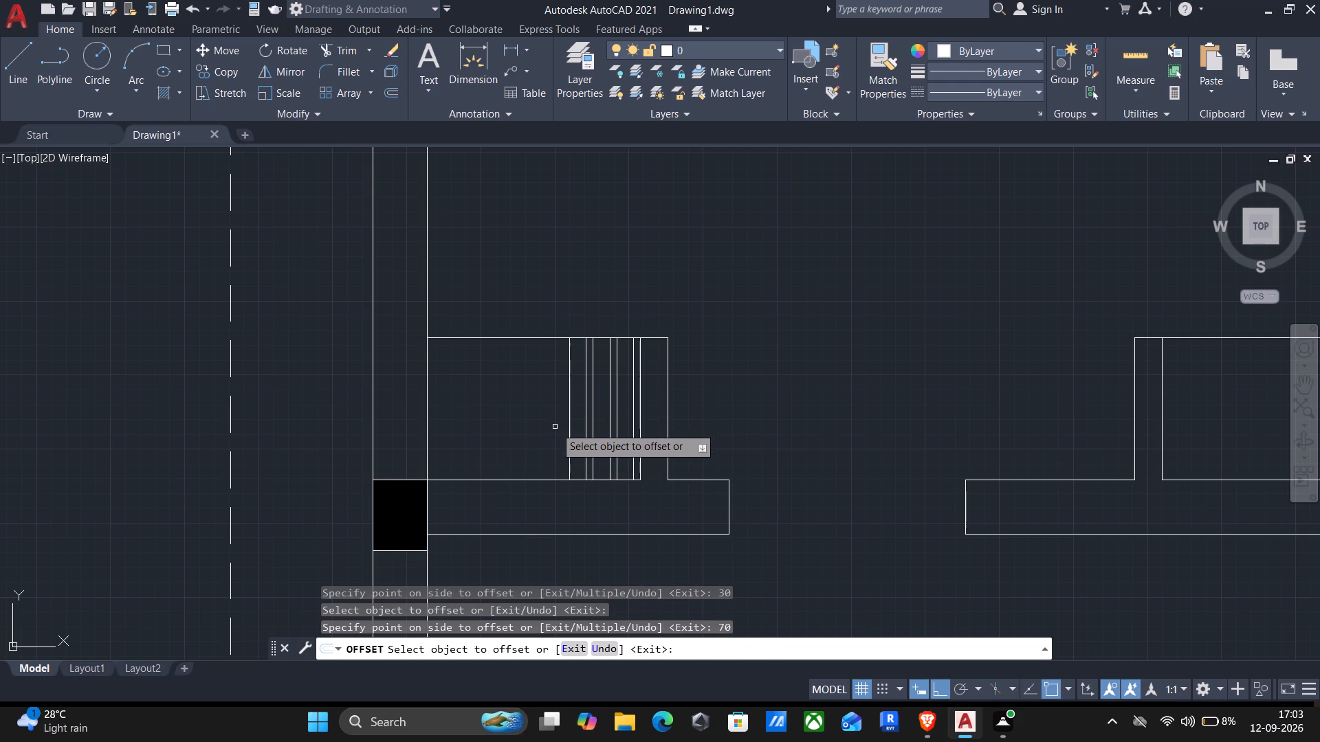
Extend the vertical line pattern further west inside the wall unit with four more successive offsets of 30, 70, 30 and 70.
left_click(571, 439)
key("3")
key("0")
key("Return")
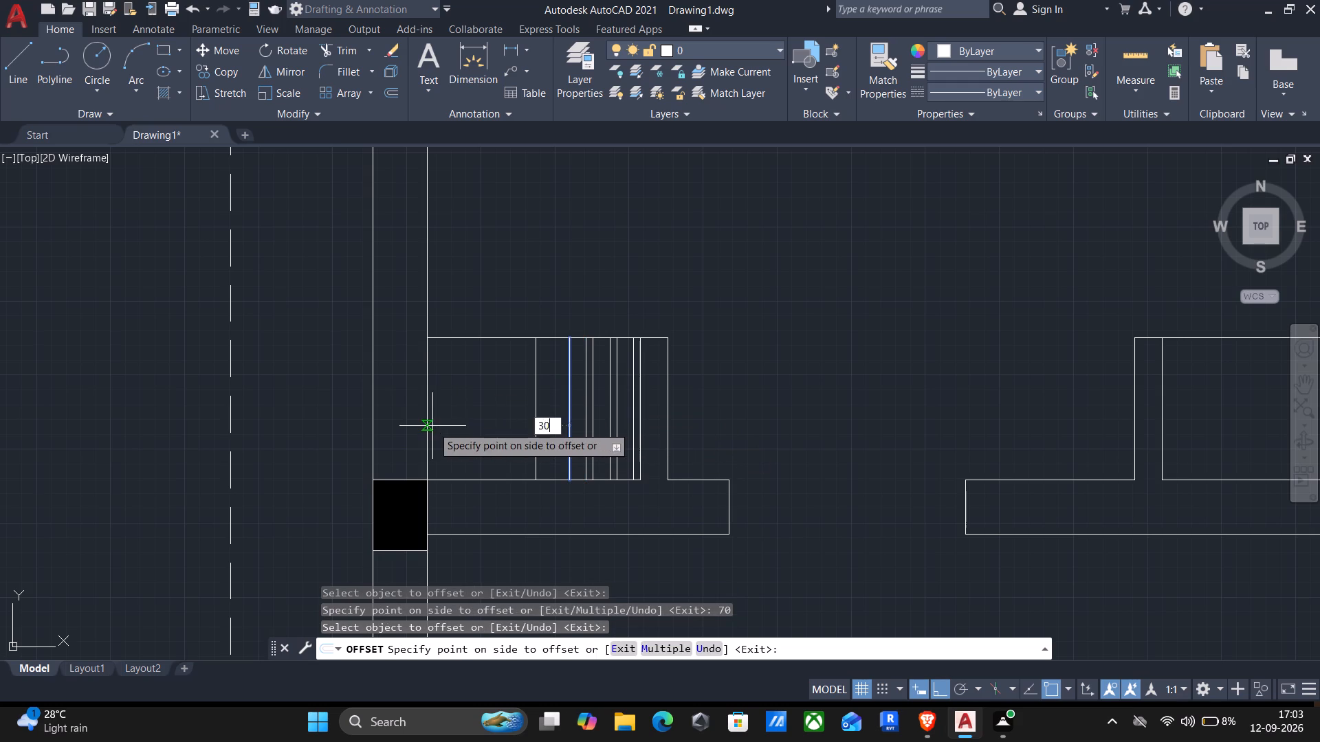
left_click(561, 429)
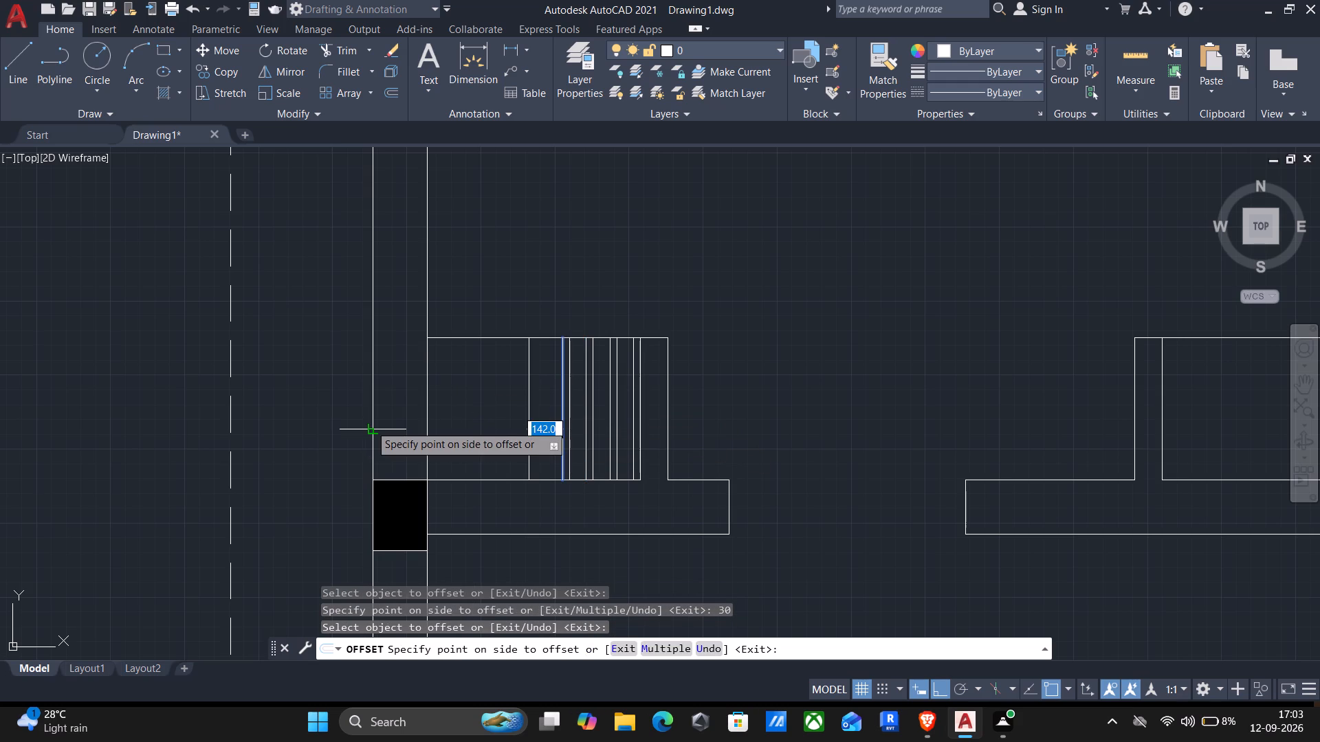
key("7")
key("0")
key("Return")
left_click(548, 425)
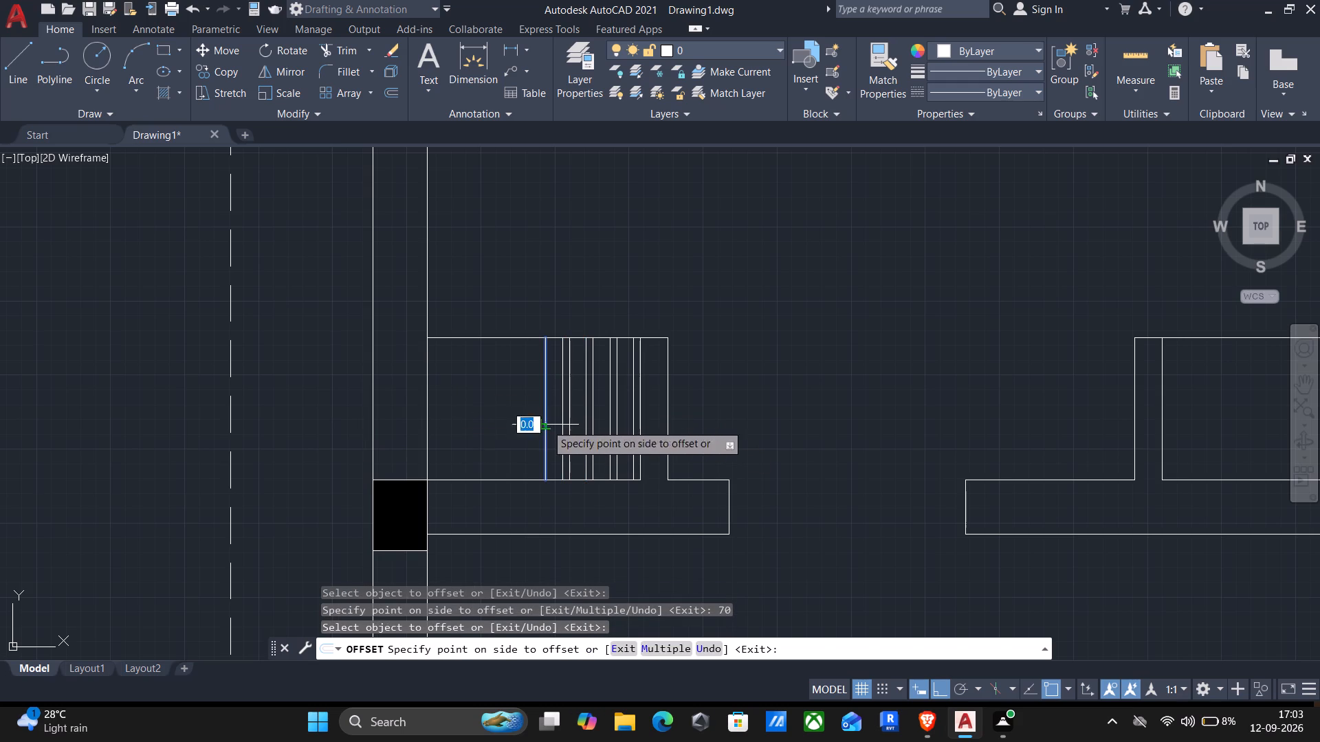
key("3")
key("0")
key("Return")
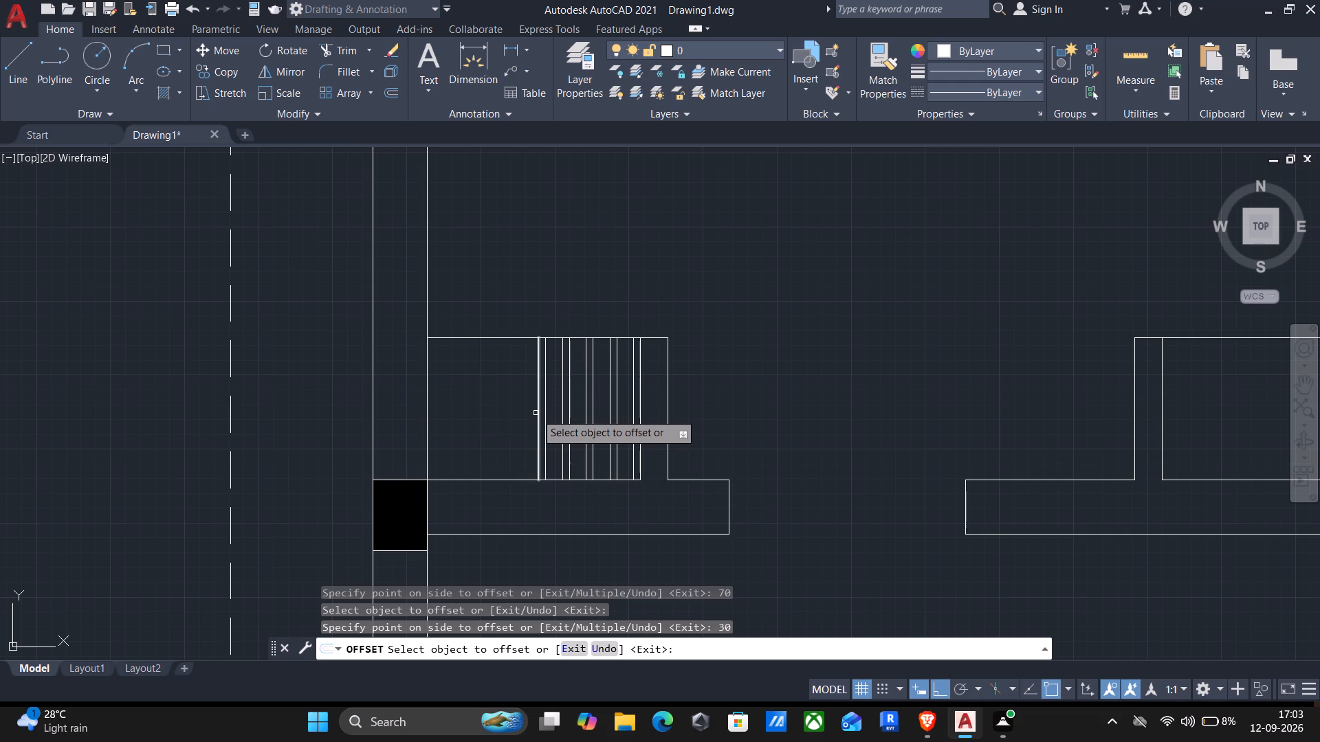
left_click(536, 422)
type("70")
key("Return")
Carry the line pattern on toward the west wall with successive offsets of 30, 70 and 30, and select the newest line for another offset.
left_click(520, 425)
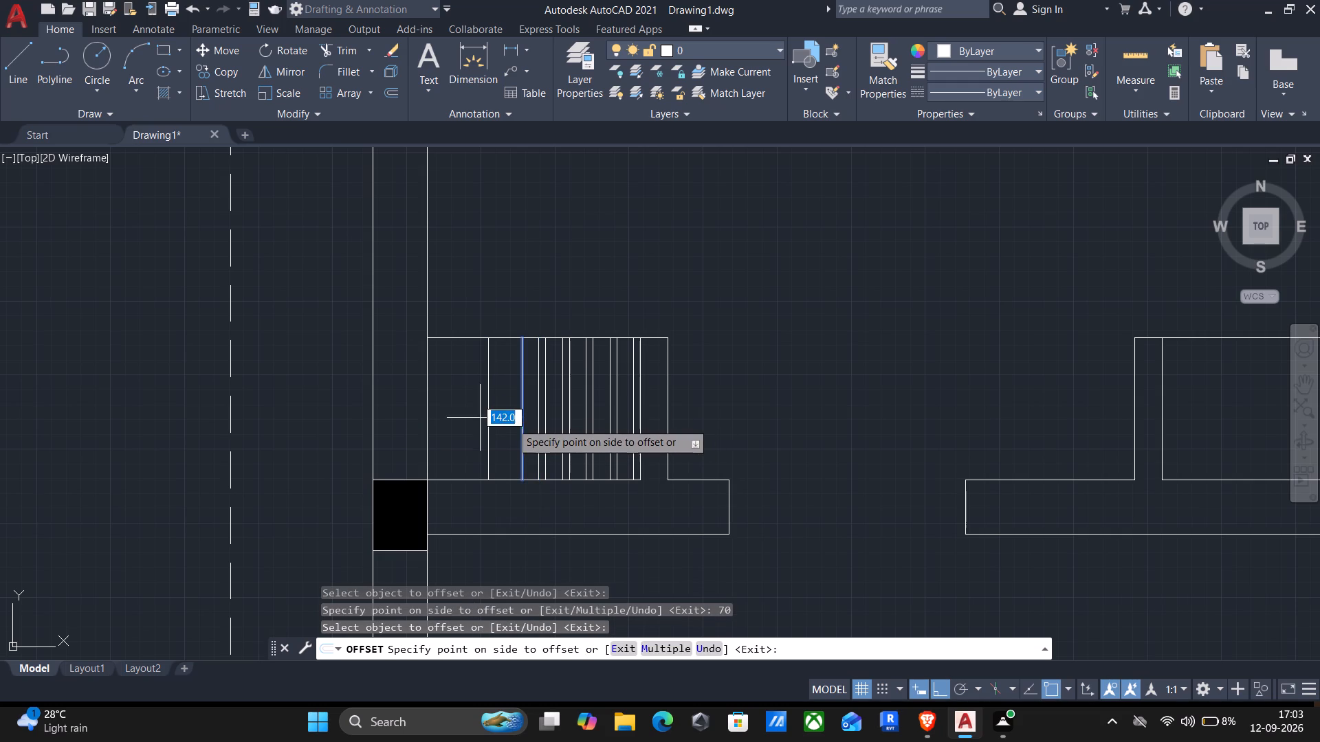
type("30")
key("Return")
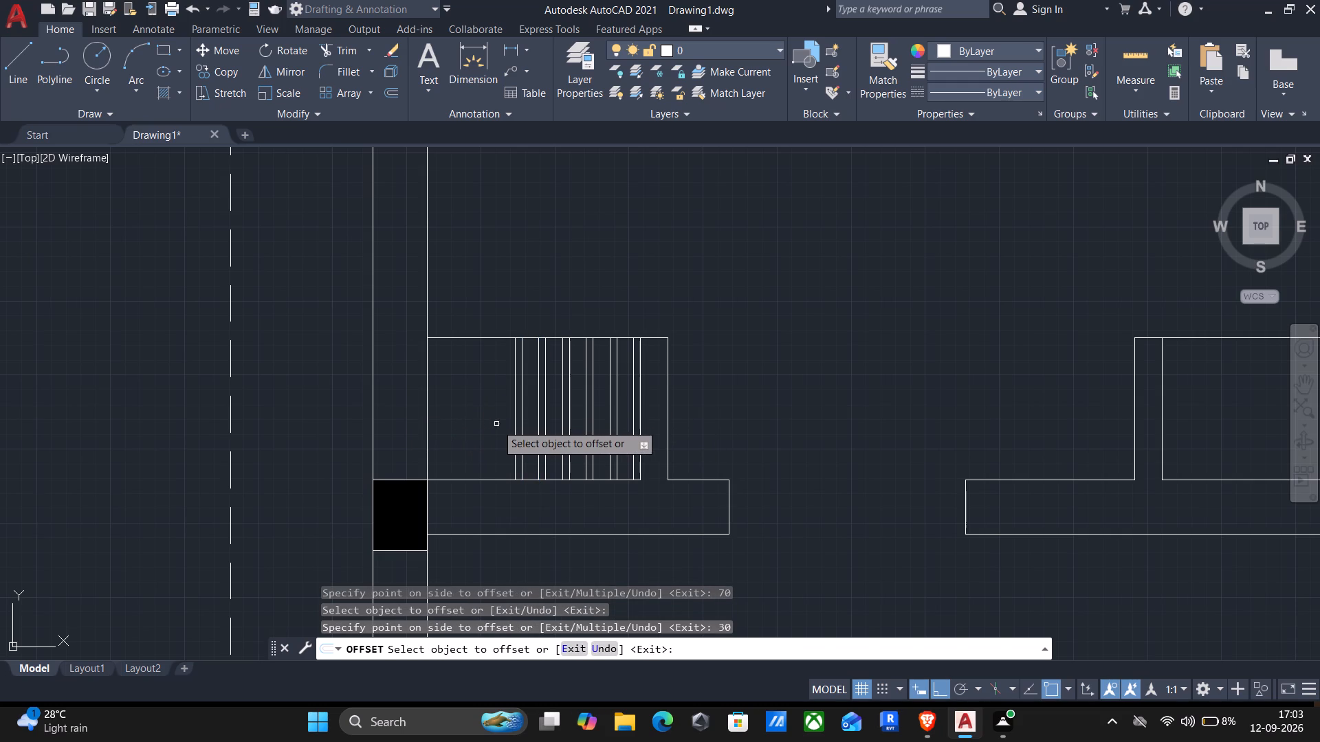
left_click(514, 435)
key("7")
key("0")
key("Return")
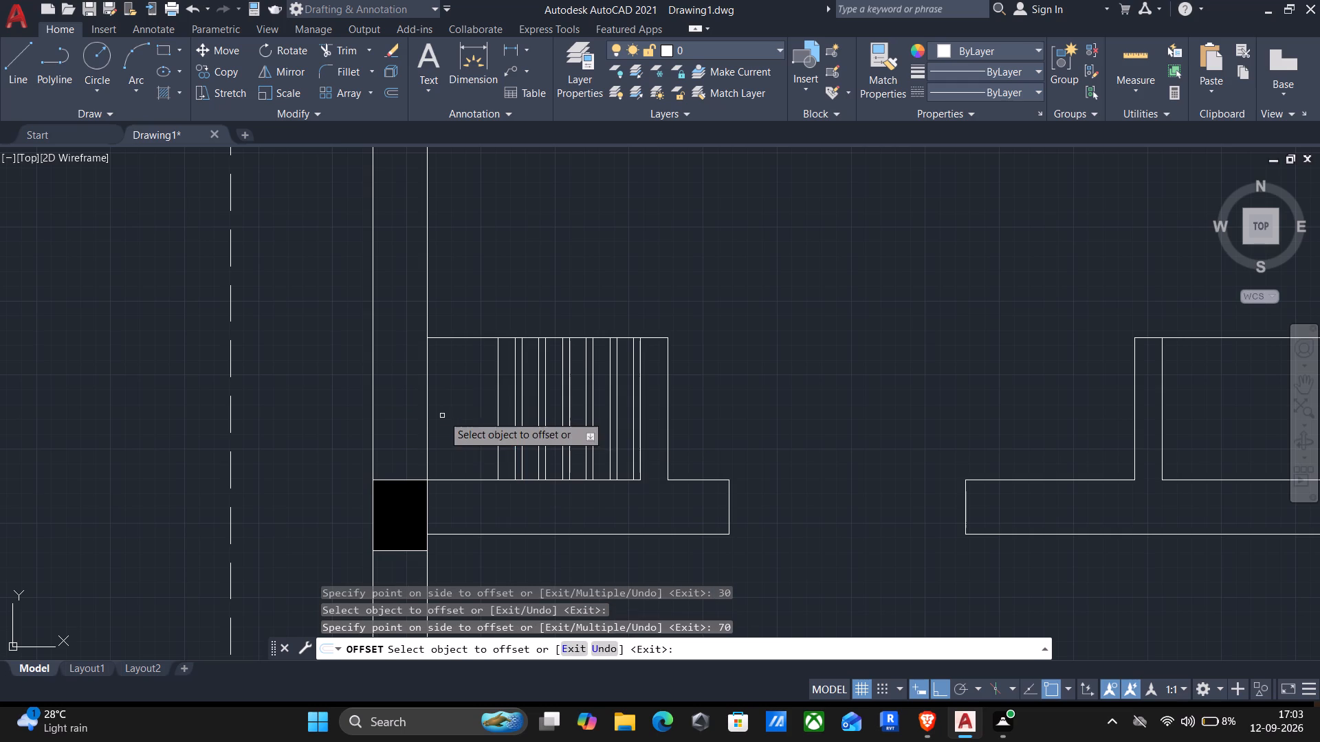
left_click(496, 427)
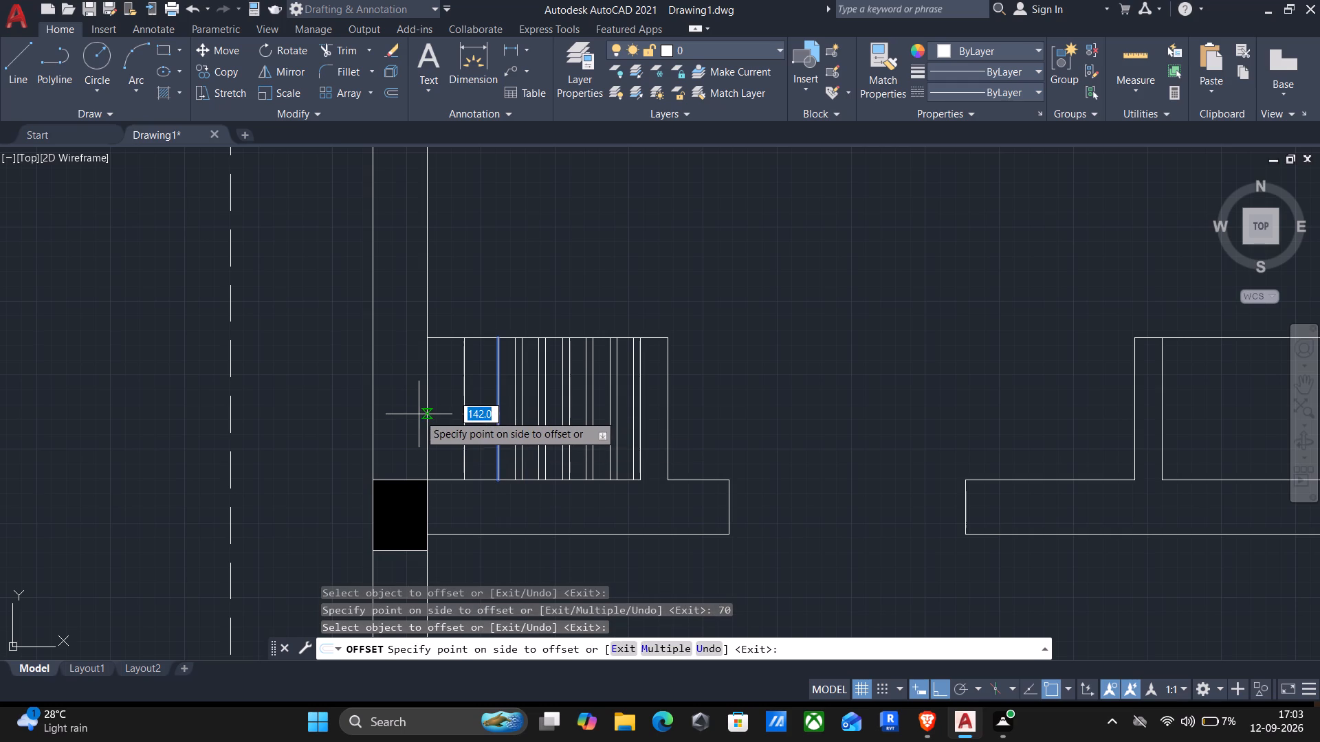
key("3")
key("0")
key("Return")
left_click(490, 427)
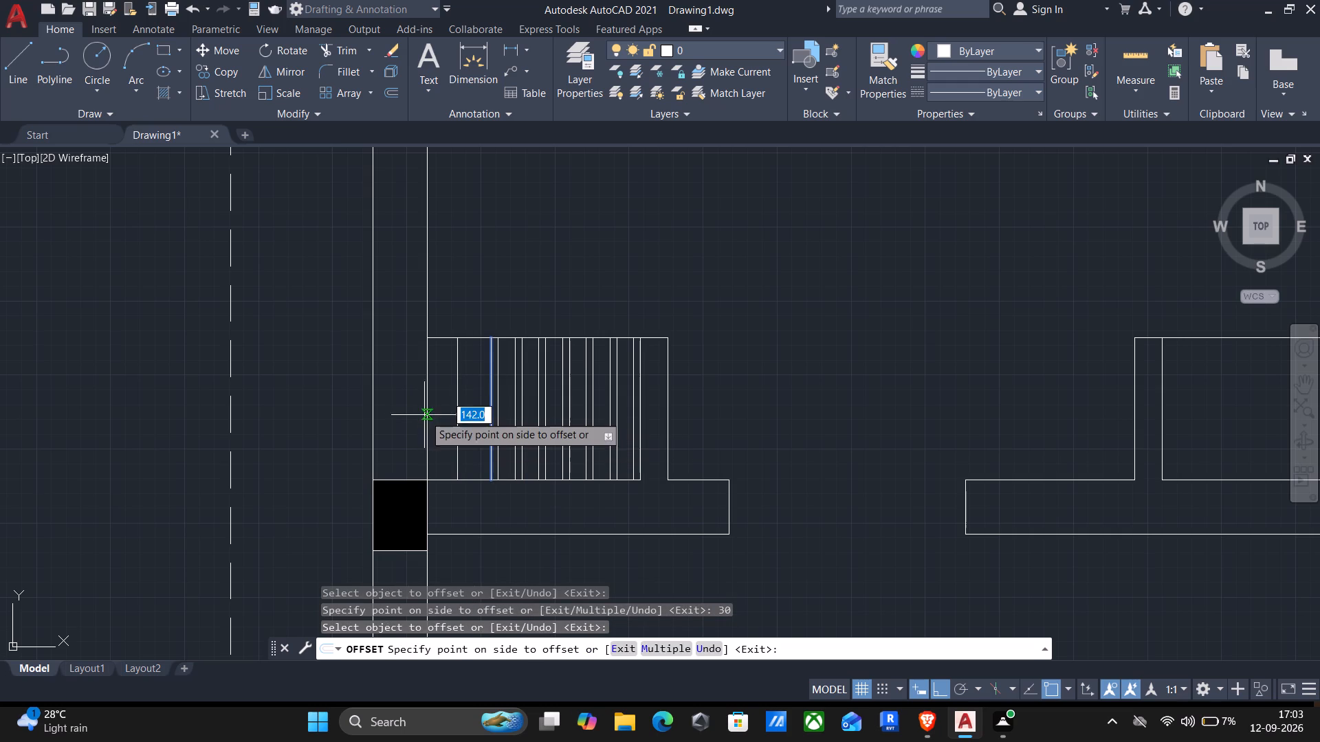
Offset the last slat line leftward by 70, 30, 70 and 30 in turn to finish the slats in the lower-left wardrobe.
key("7")
key("0")
key("Return")
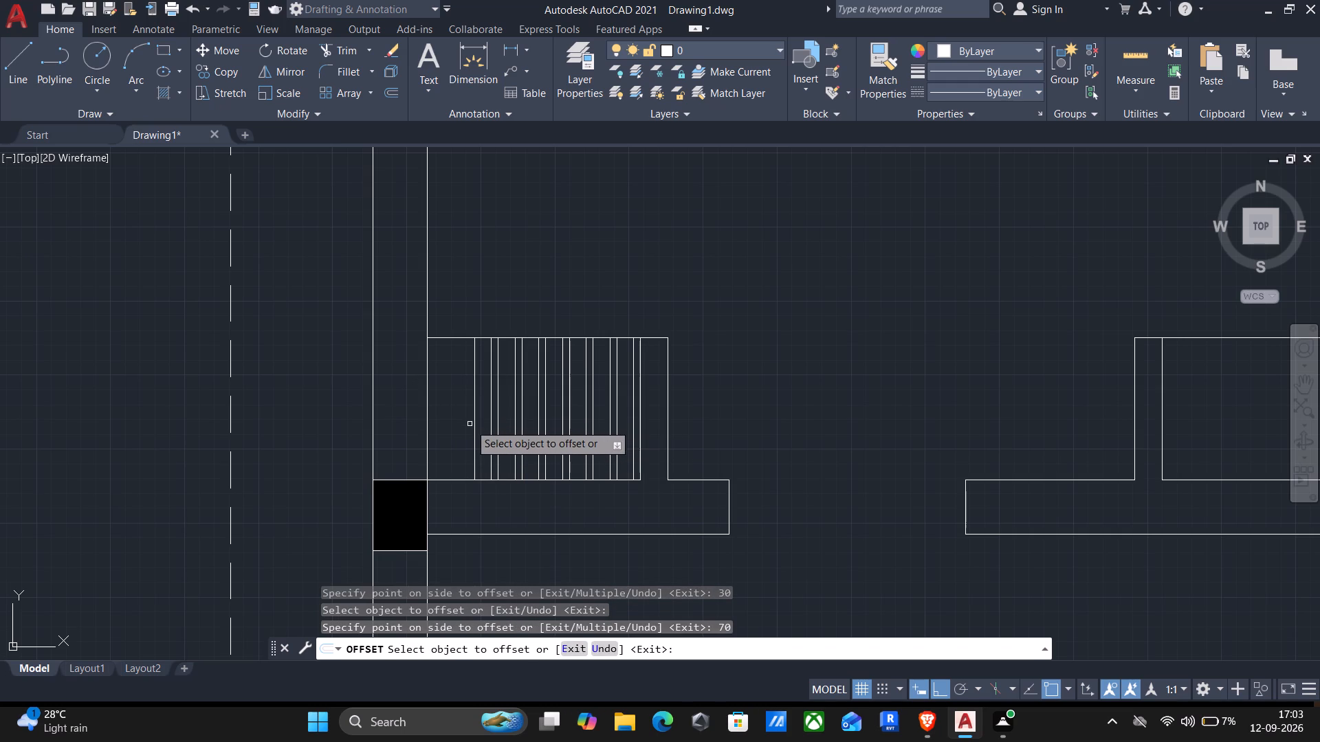
left_click(481, 433)
left_click(472, 427)
left_click(474, 429)
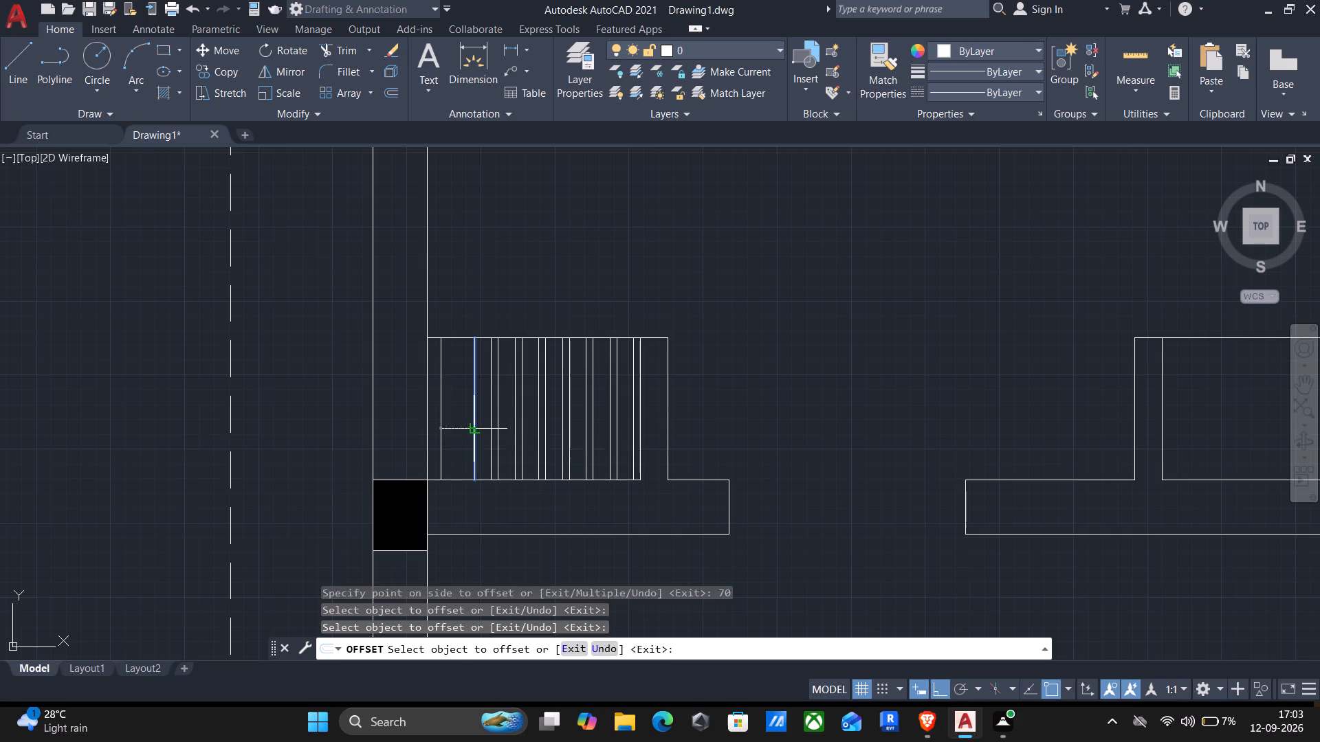
key("3")
key("0")
key("Return")
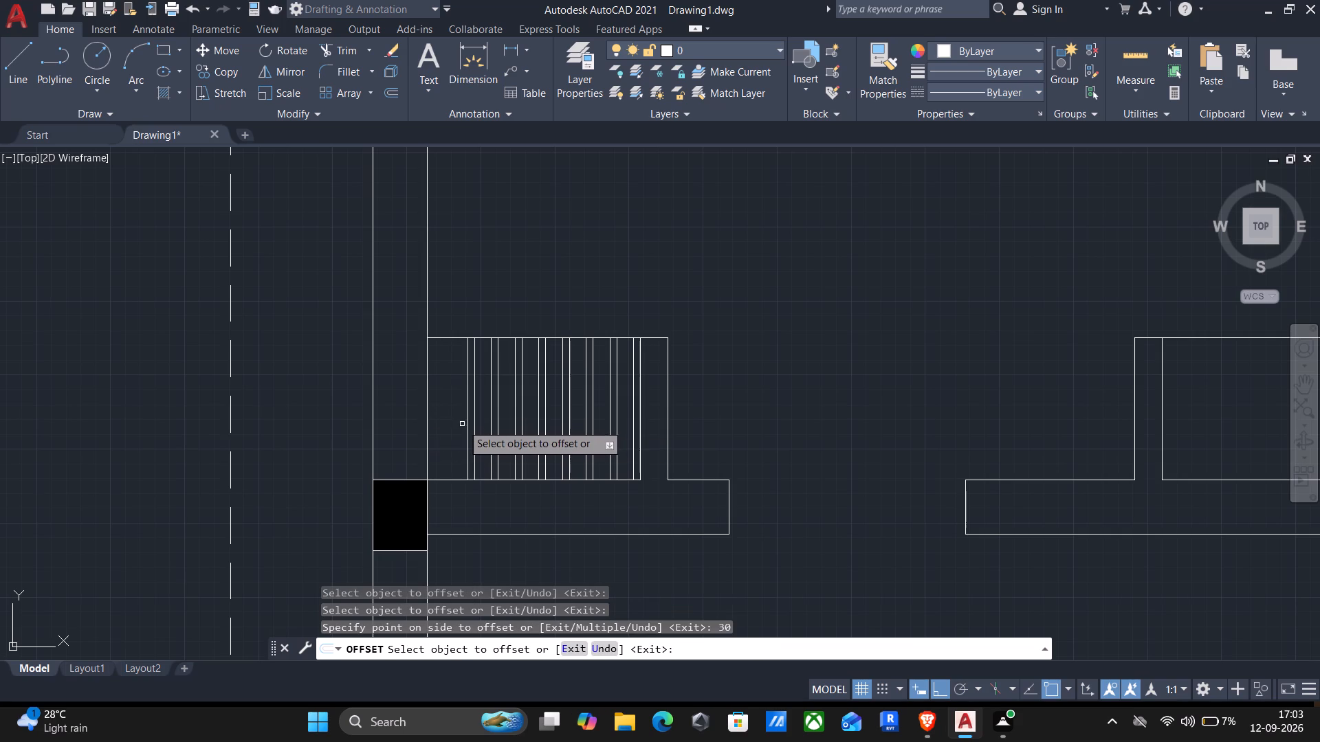
left_click(469, 428)
type("70")
key("Return")
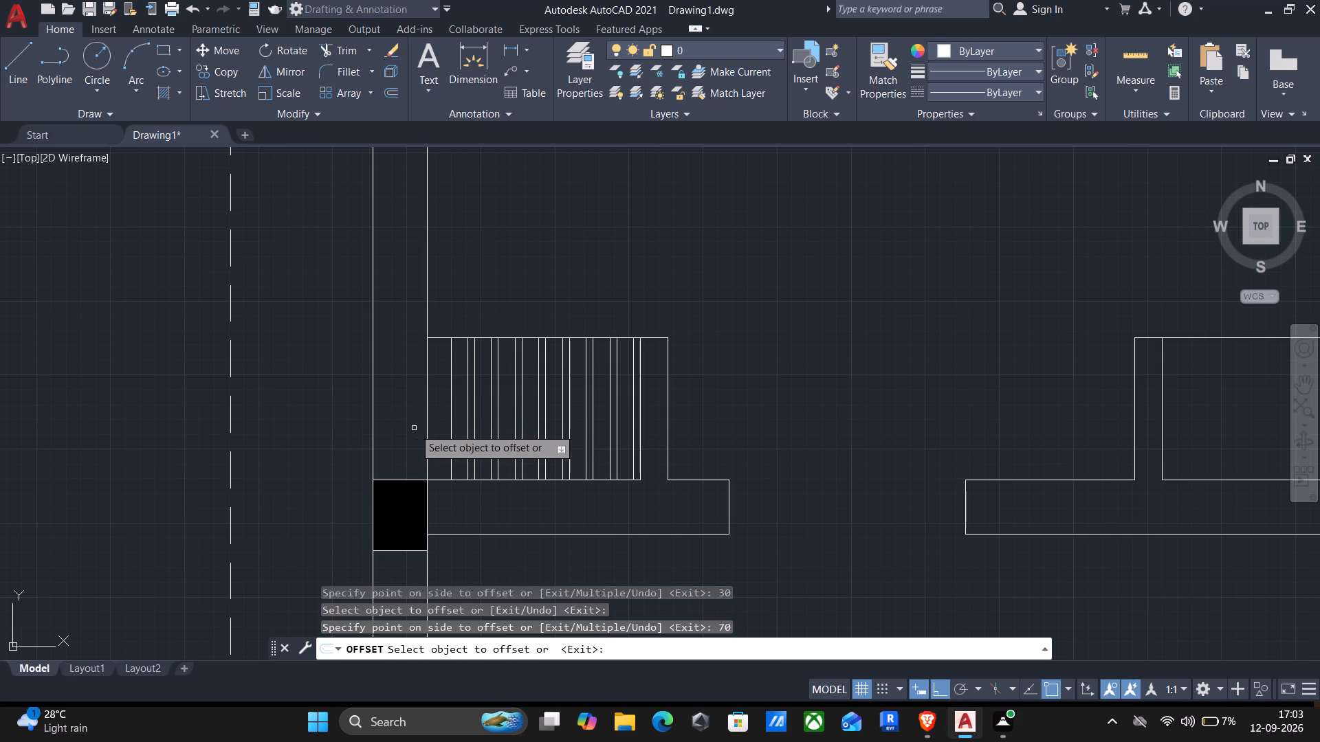
left_click(452, 425)
type("30")
key("Return")
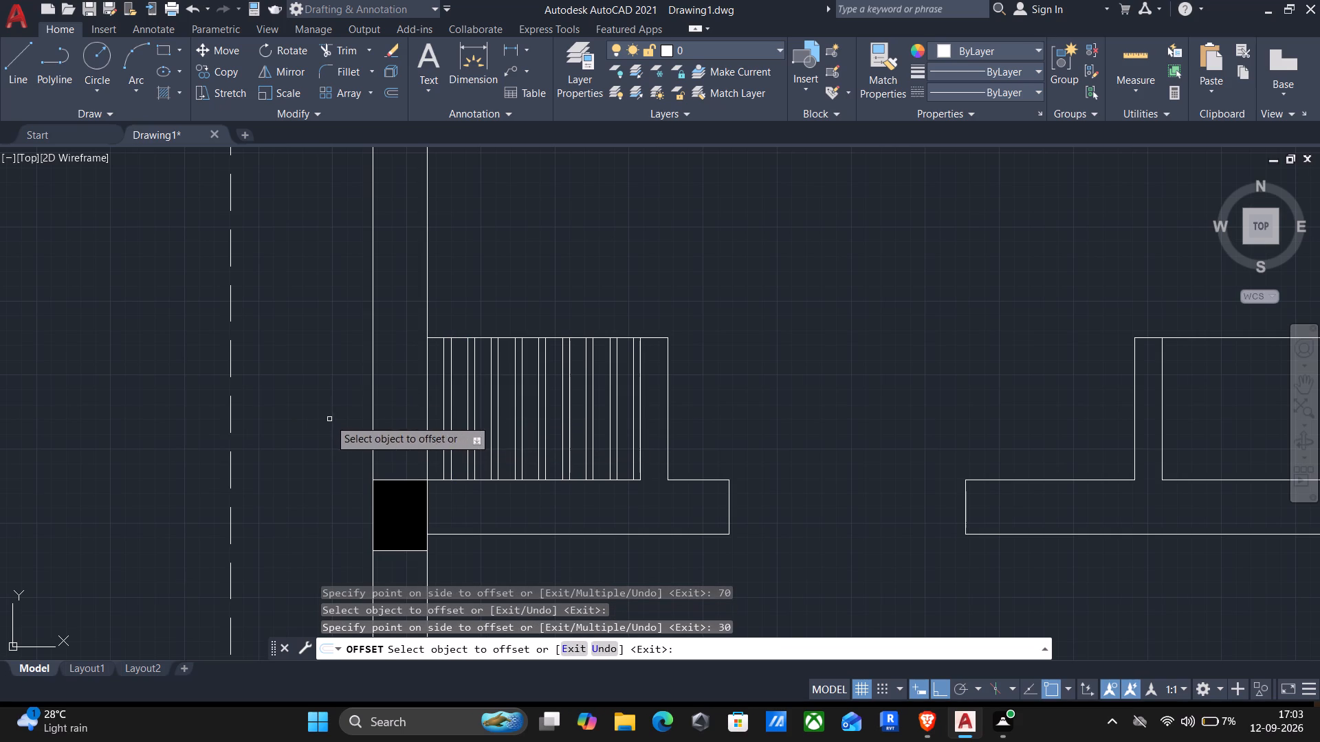
key("Escape")
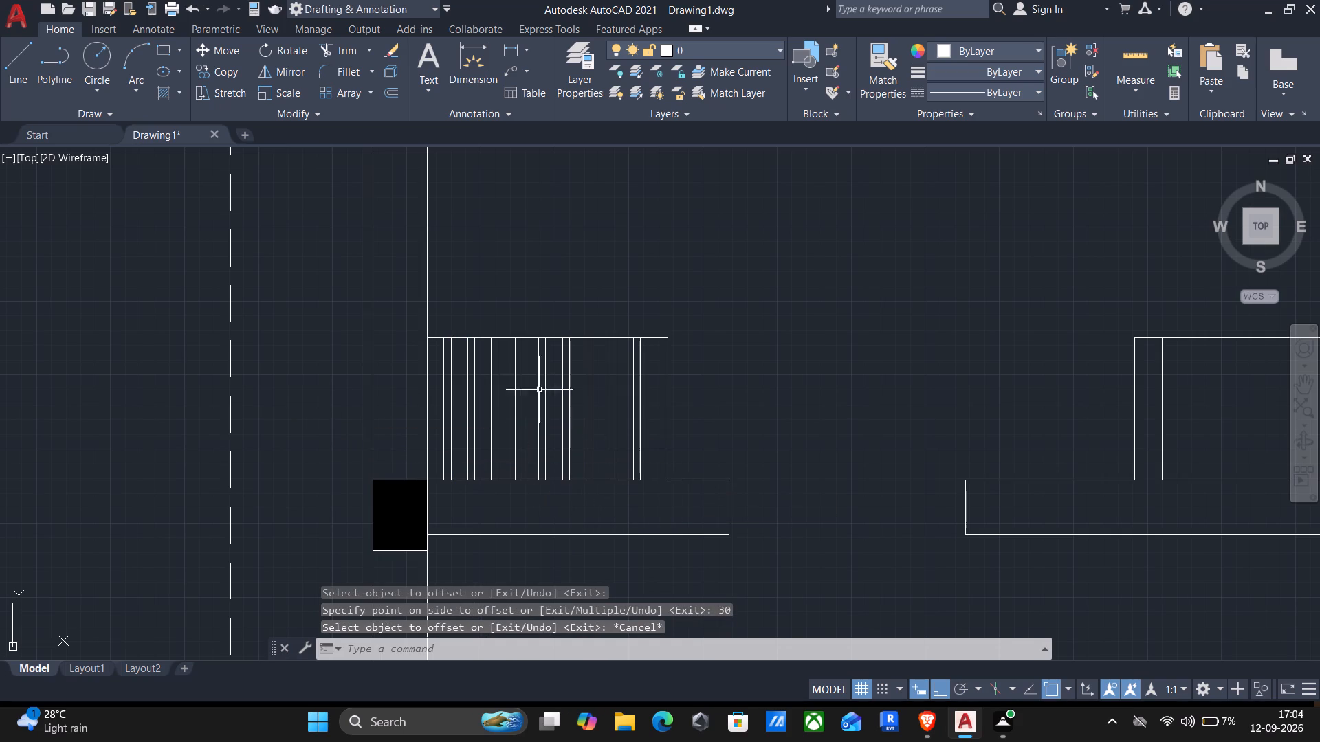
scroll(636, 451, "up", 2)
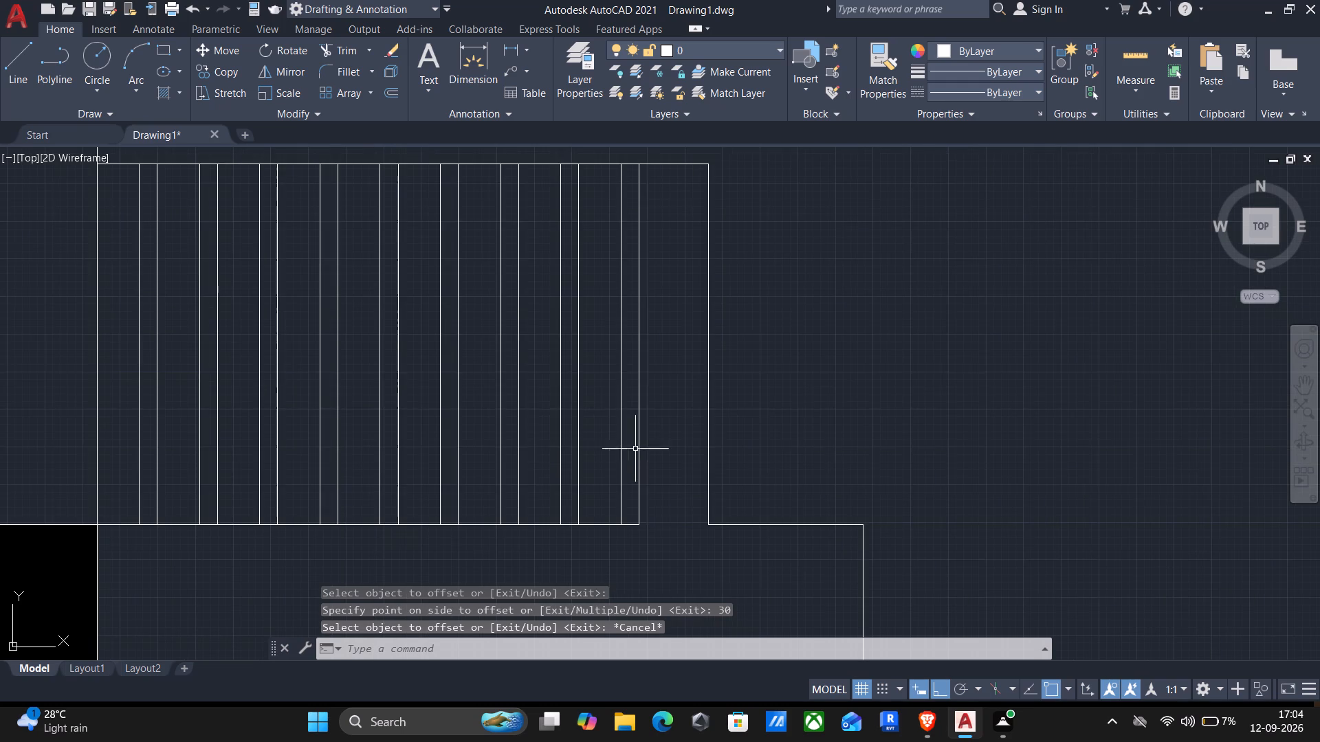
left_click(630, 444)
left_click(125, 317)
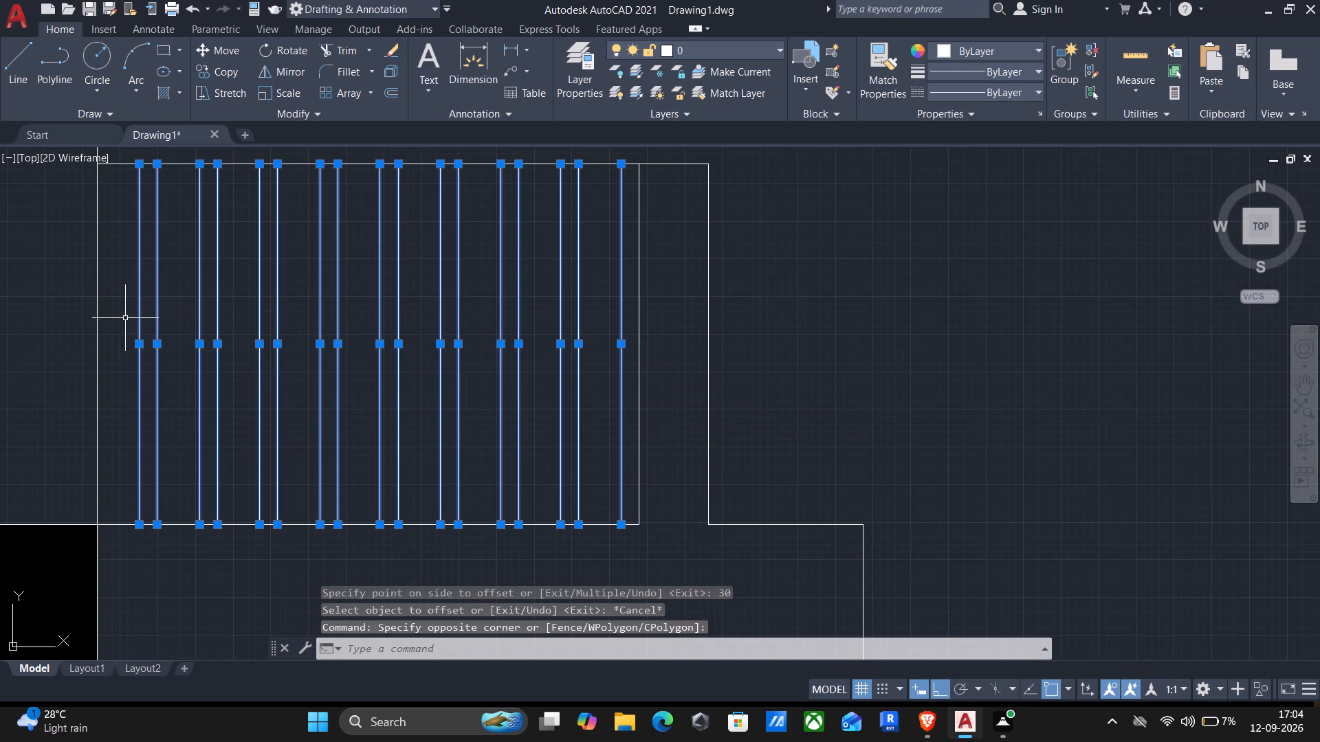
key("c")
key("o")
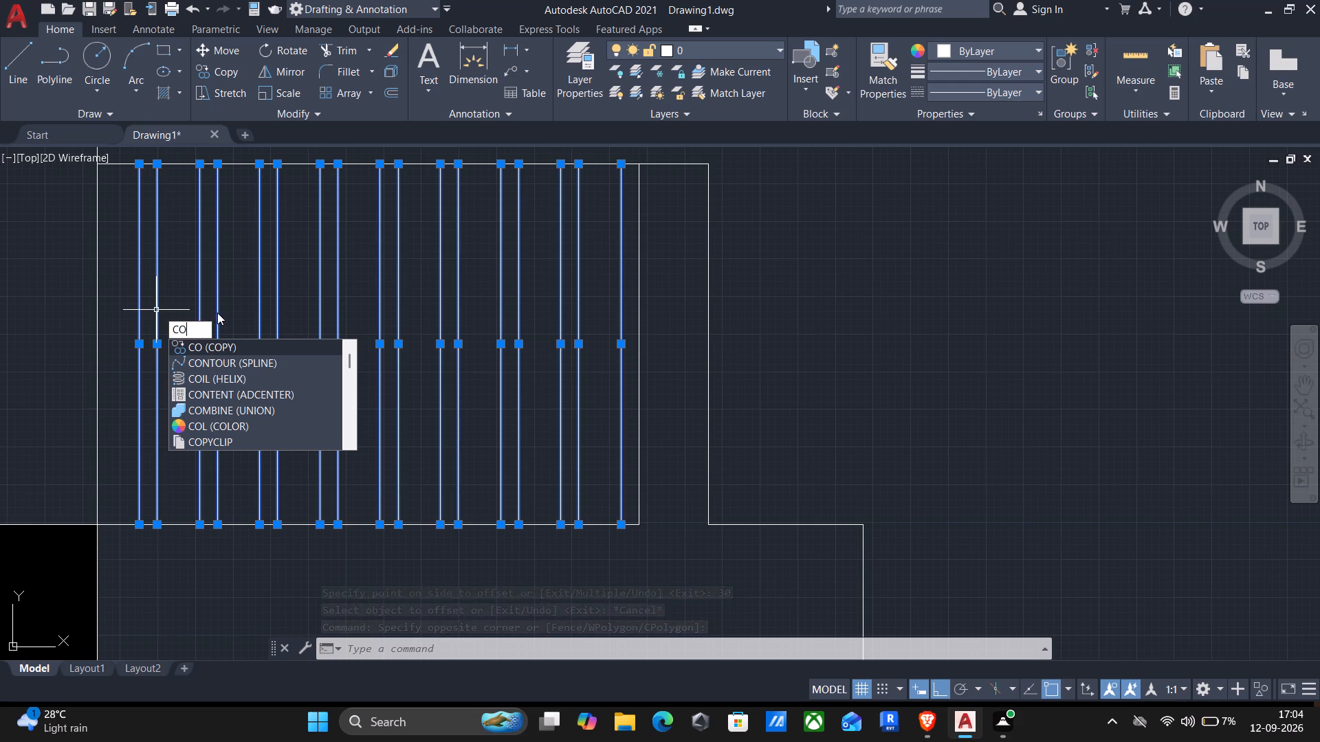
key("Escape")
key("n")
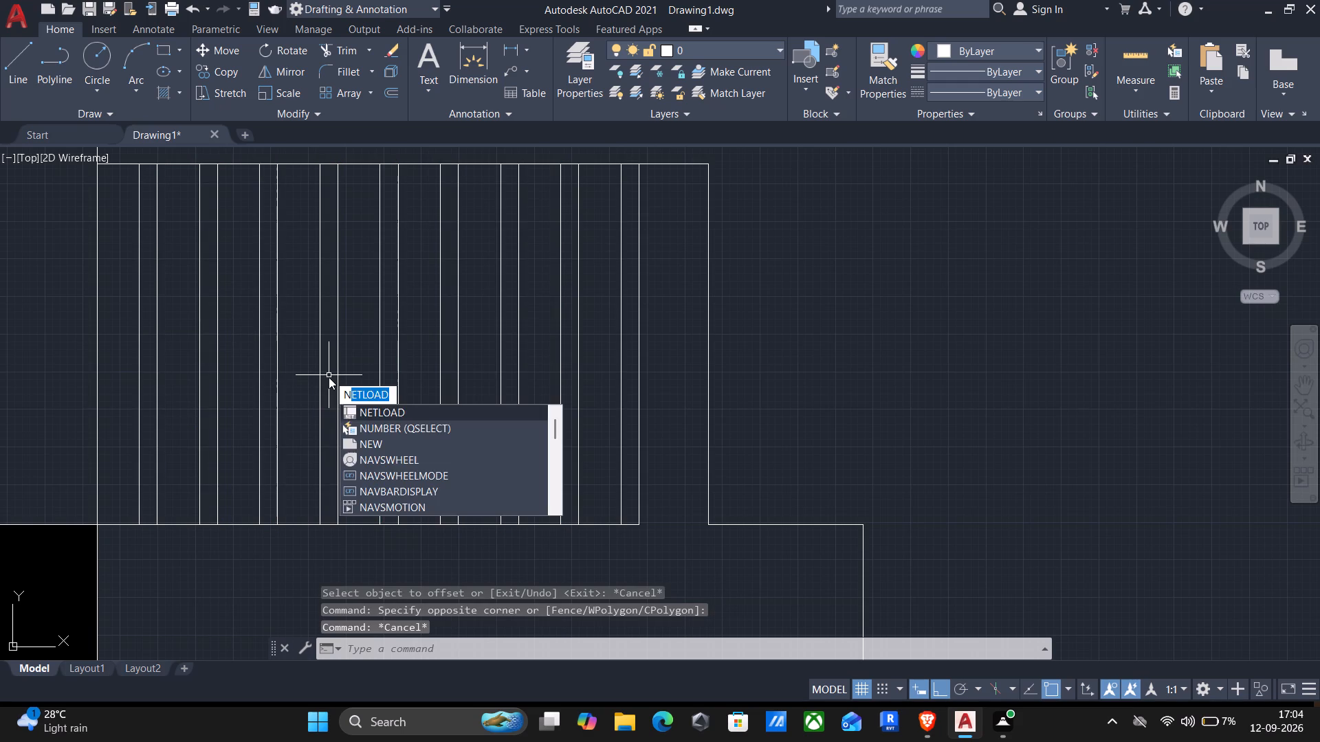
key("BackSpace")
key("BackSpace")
Draw a short horizontal line joining the bottom ends of the wardrobe's last slat line and its inner right edge.
key("l")
key("Return")
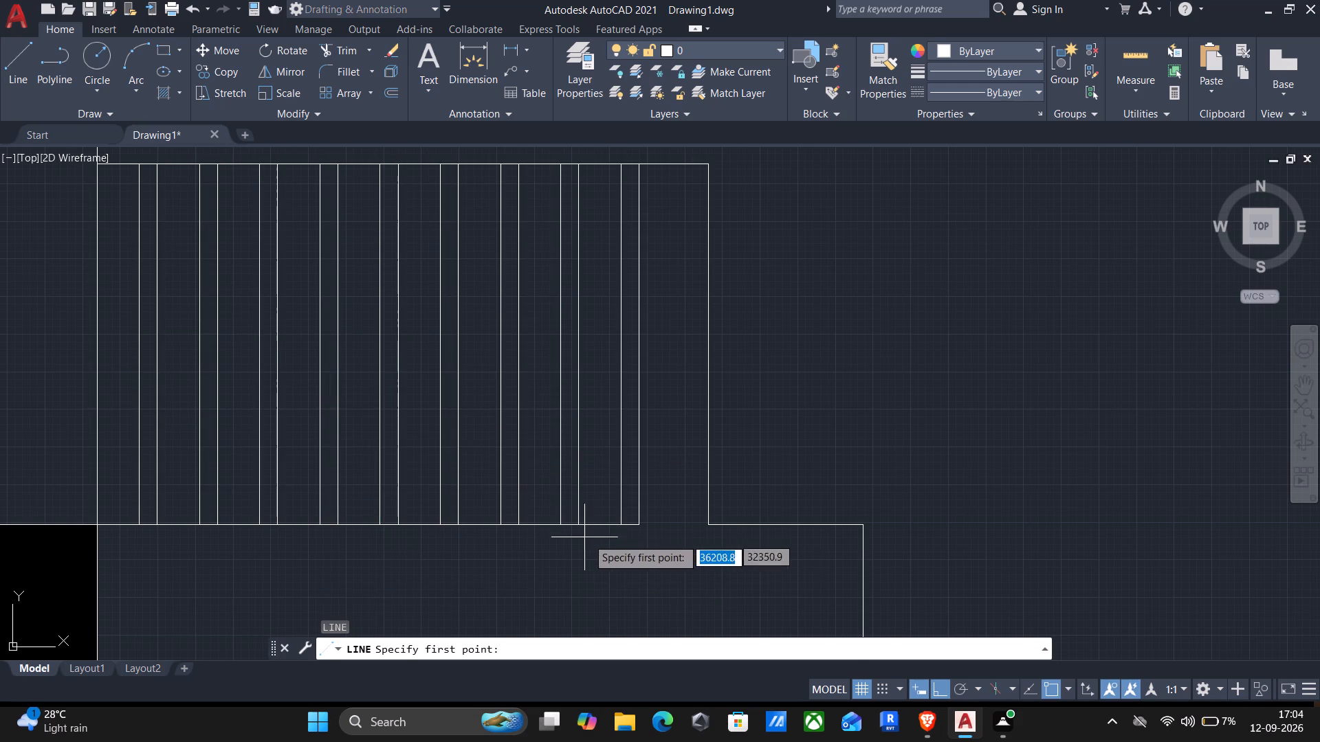
scroll(628, 545, "up", 2)
left_click(602, 491)
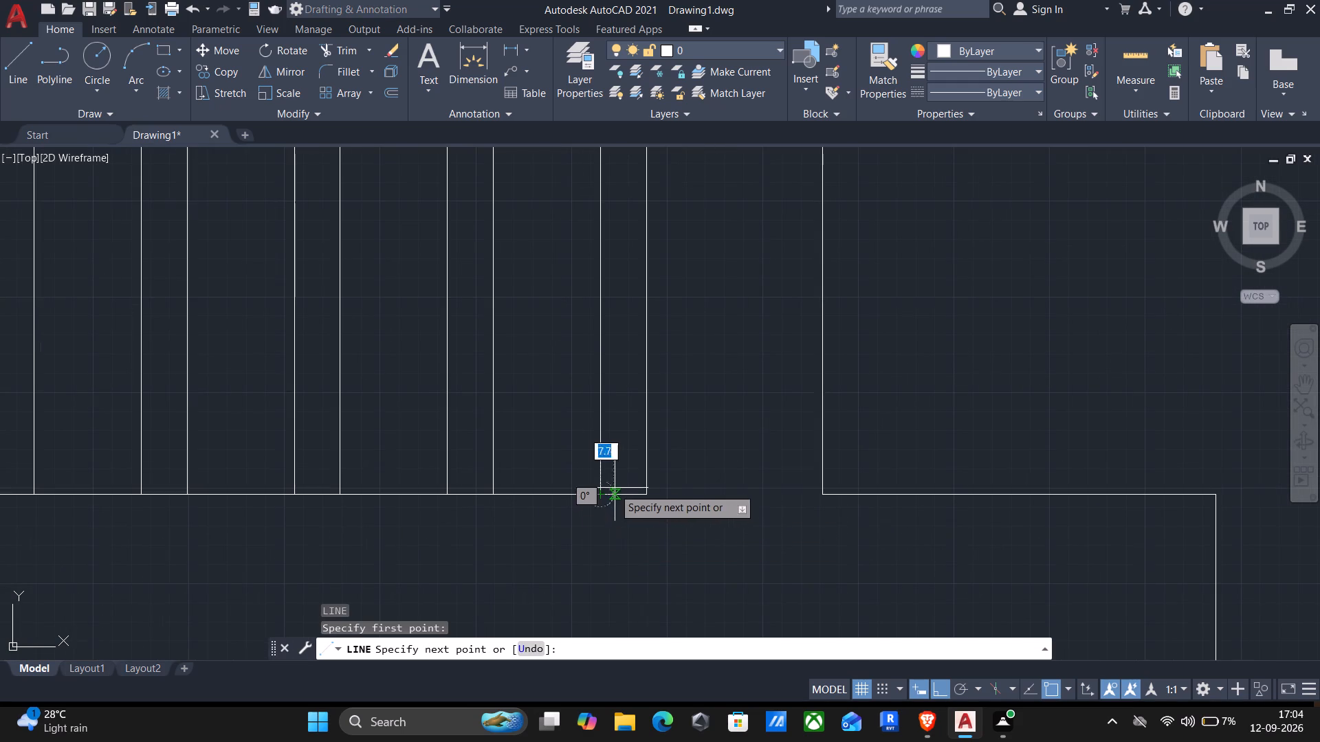
left_click(643, 499)
key("Return")
scroll(665, 521, "down", 1)
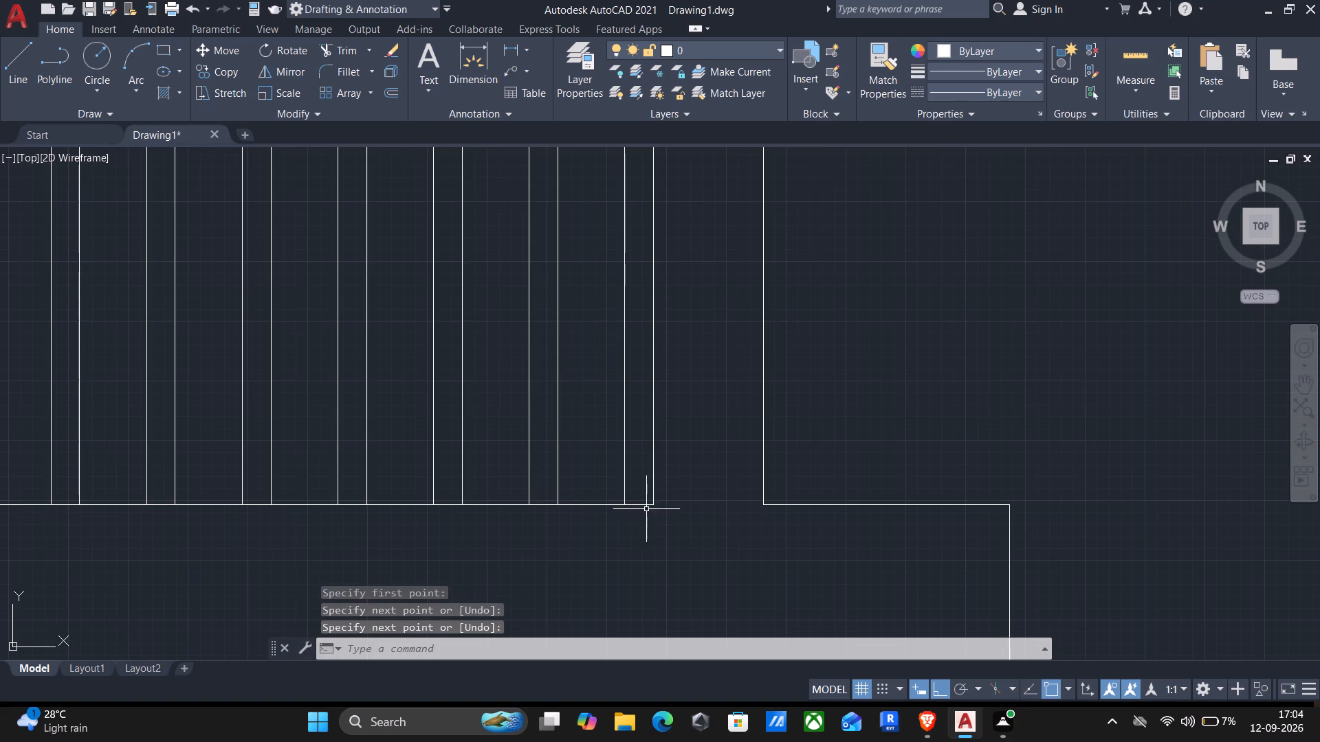
Copy all the slat lines and the short base line from the base line's right end 3100 across to the first room's second wardrobe.
left_click(639, 505)
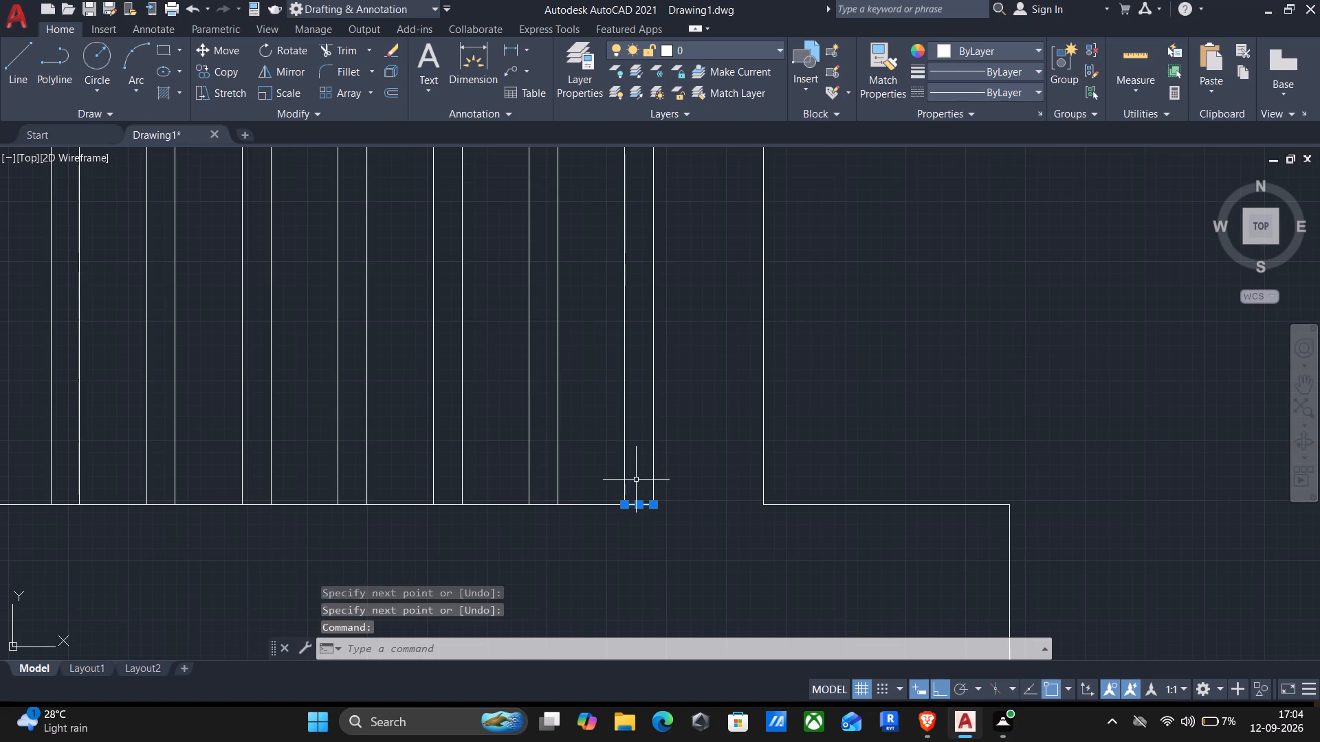
left_click_drag(637, 480, 632, 468)
middle_click_drag(444, 367, 724, 366)
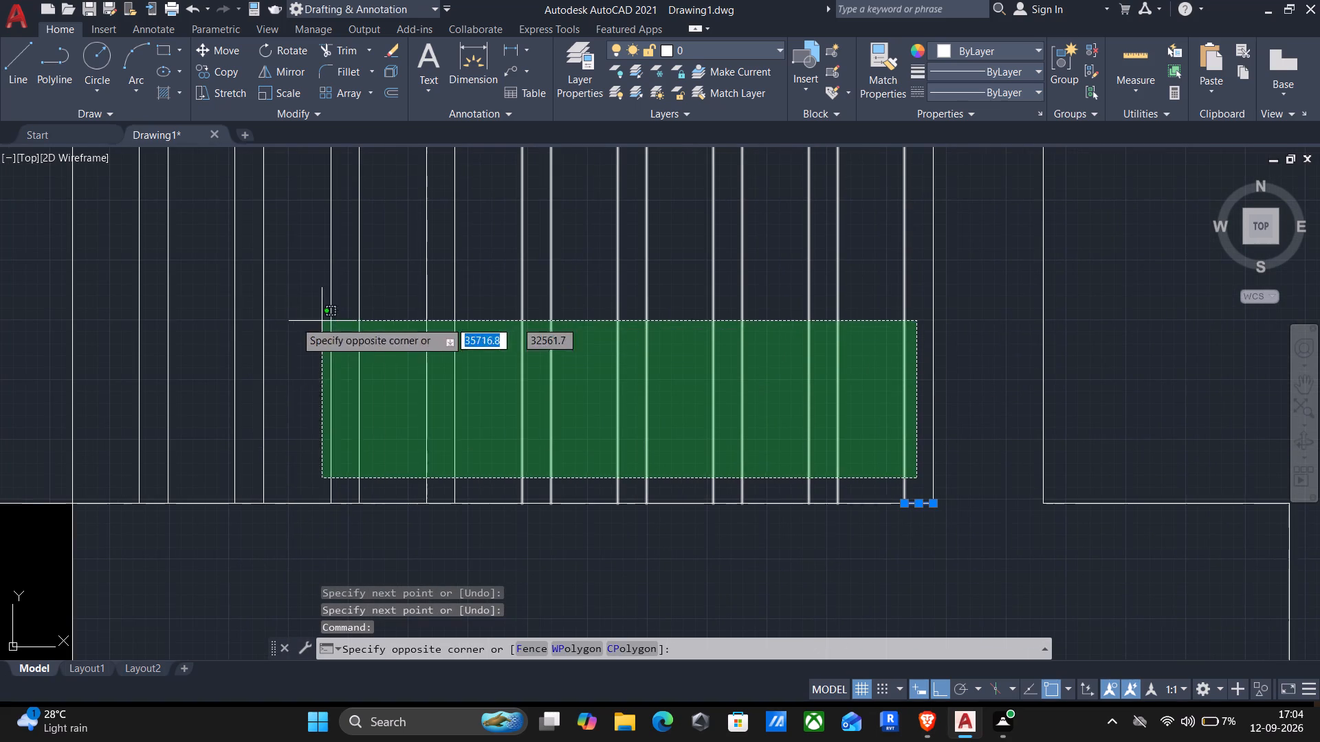
left_click(115, 276)
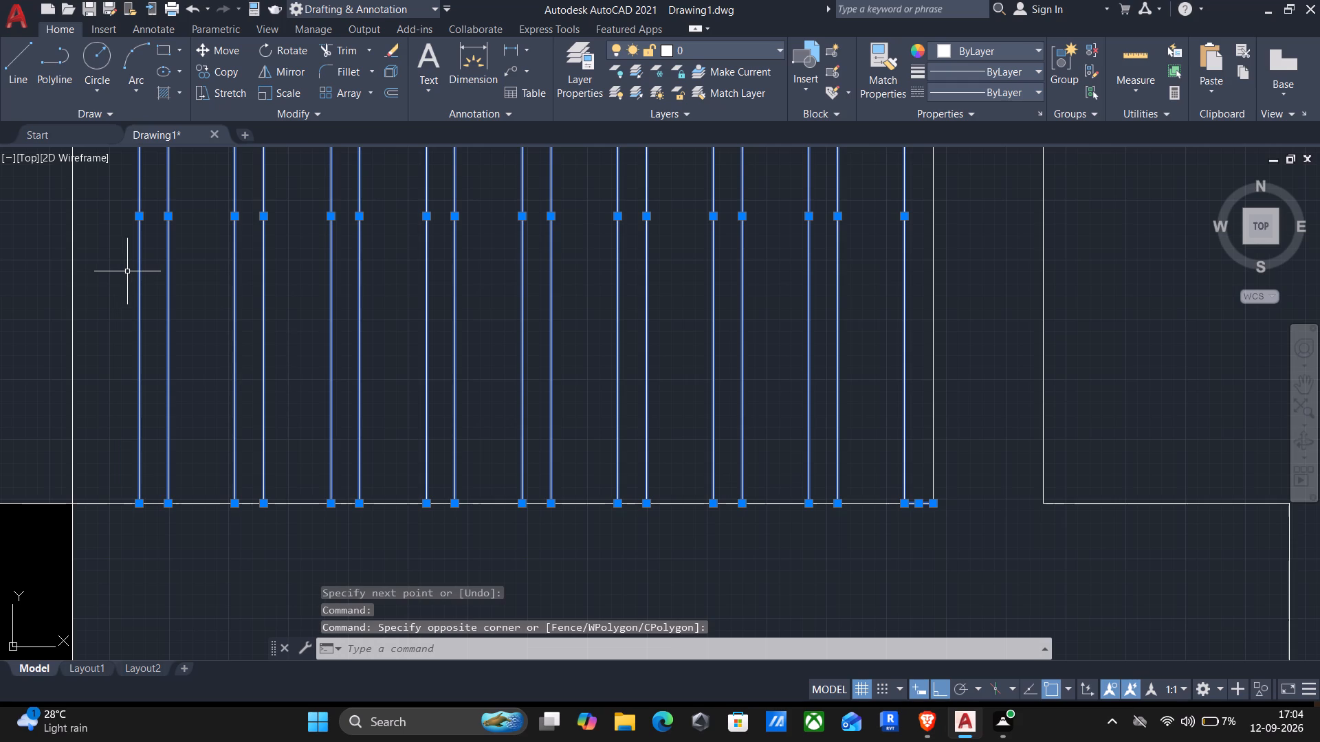
key("c")
key("p")
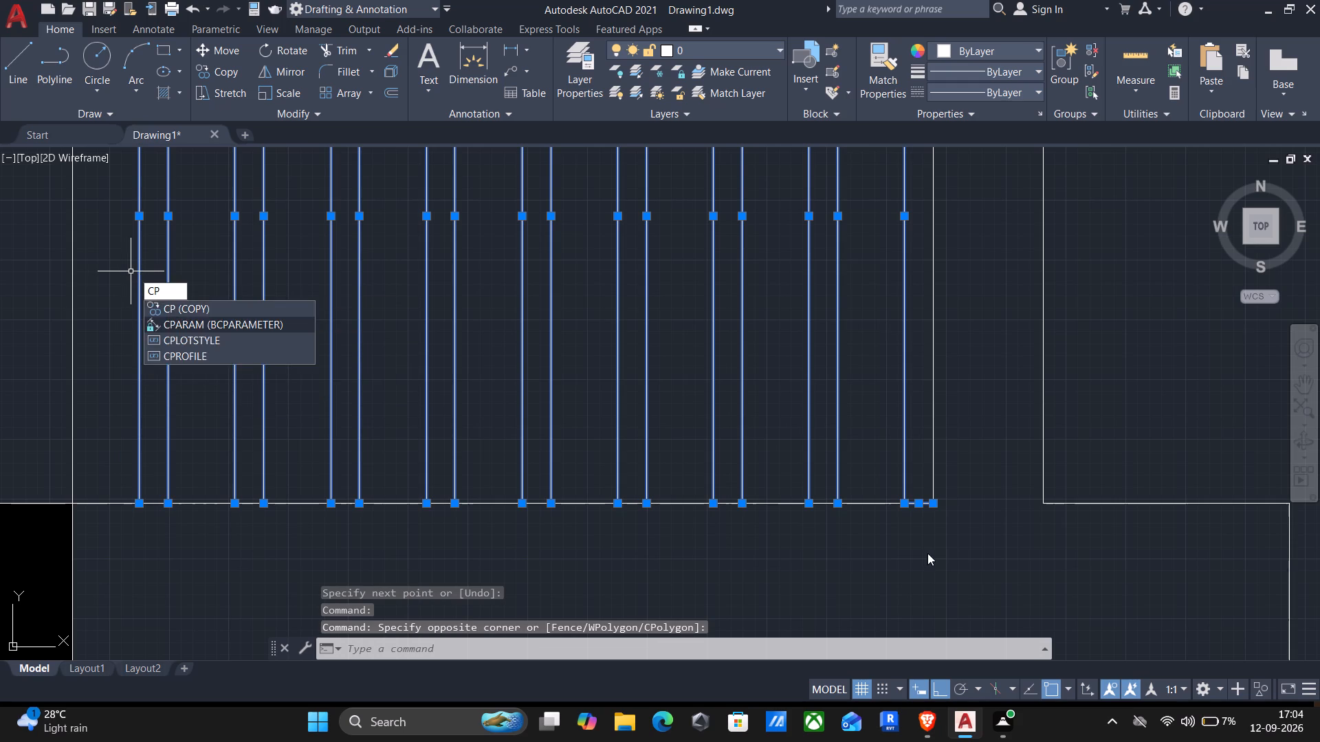
key("Return")
left_click(934, 504)
scroll(1019, 536, "down", 1)
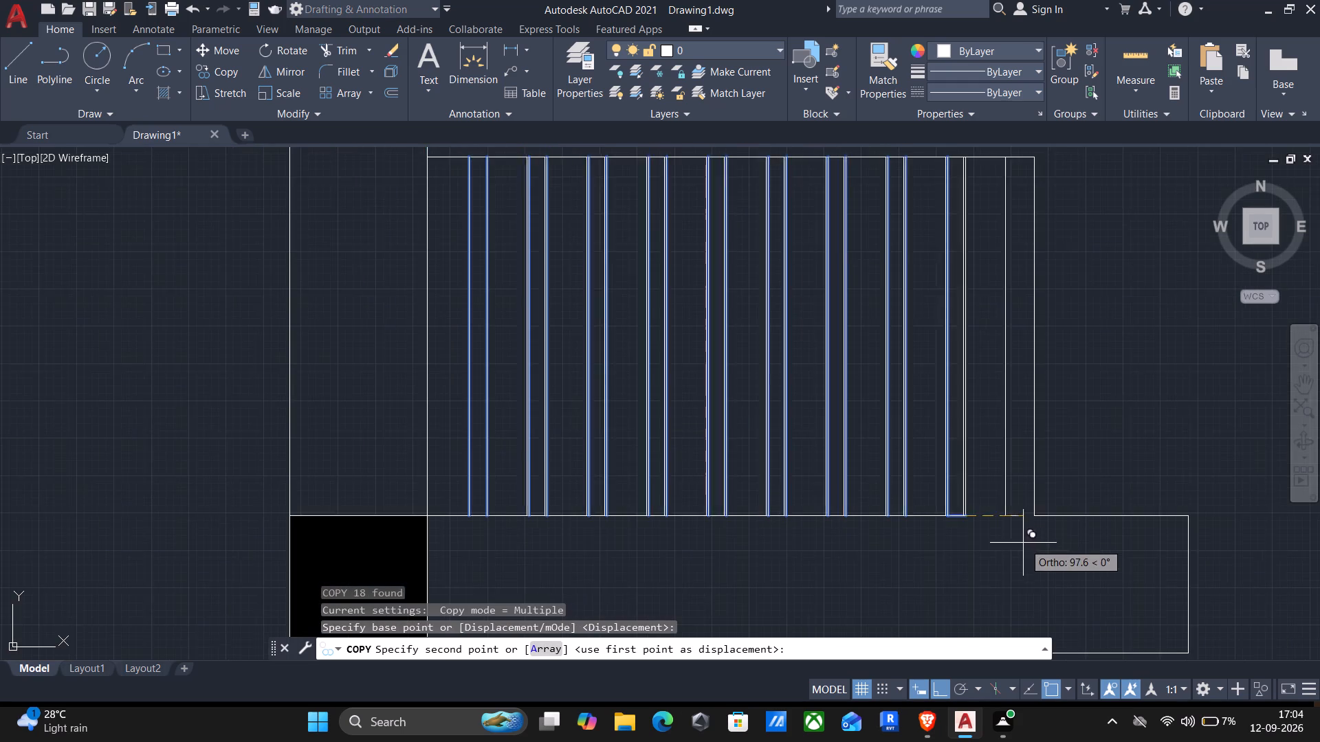
middle_click_drag(1024, 543, 0, 423)
scroll(308, 426, "down", 2)
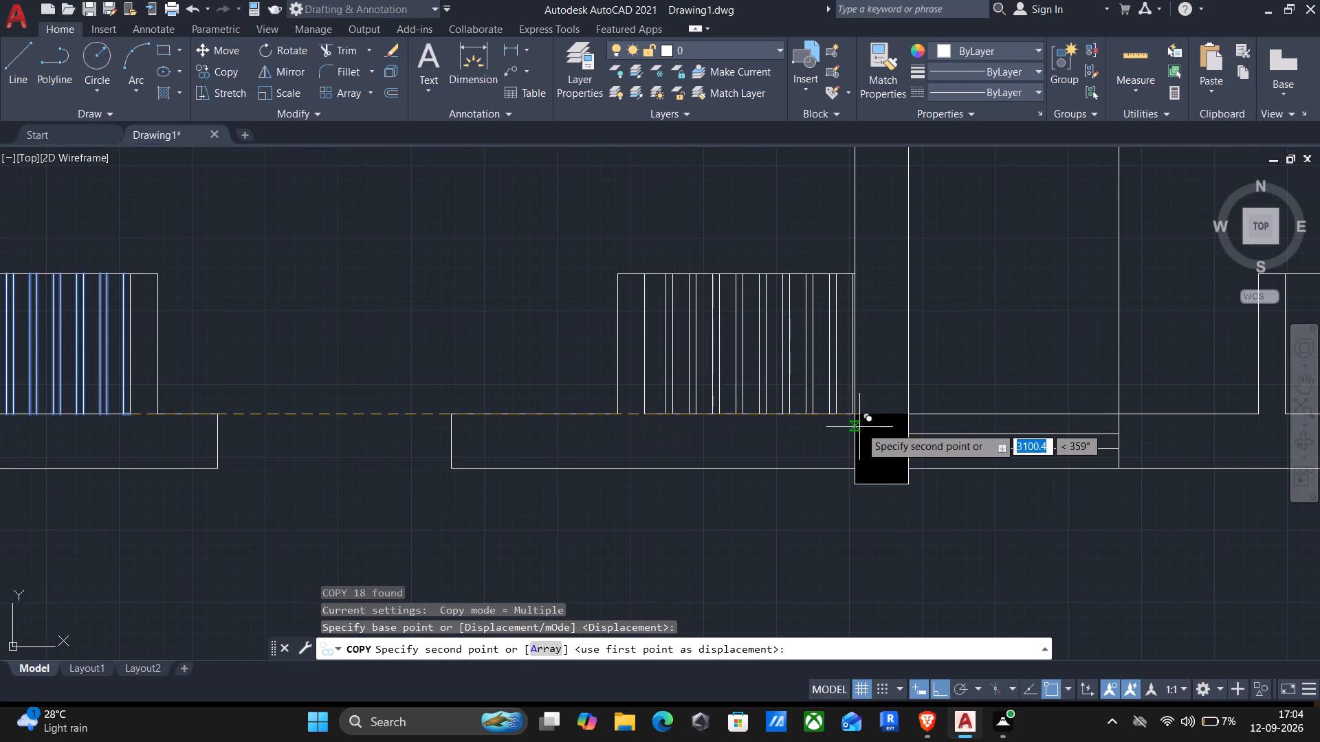
scroll(852, 412, "up", 2)
left_click(857, 423)
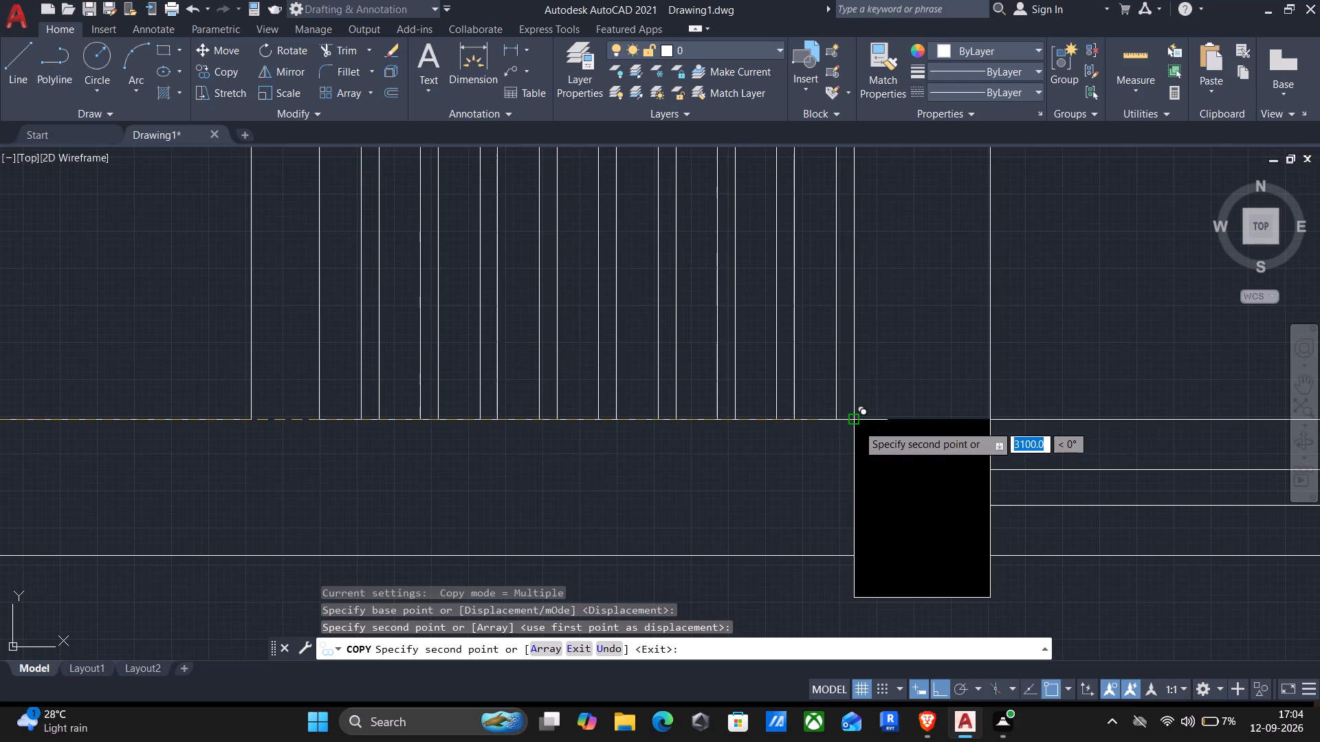
Place another copy of the slats in the left compartment of the middle room's long wardrobe, at its inner bottom-right corner.
scroll(857, 423, "down", 2)
middle_click_drag(973, 480, 873, 506)
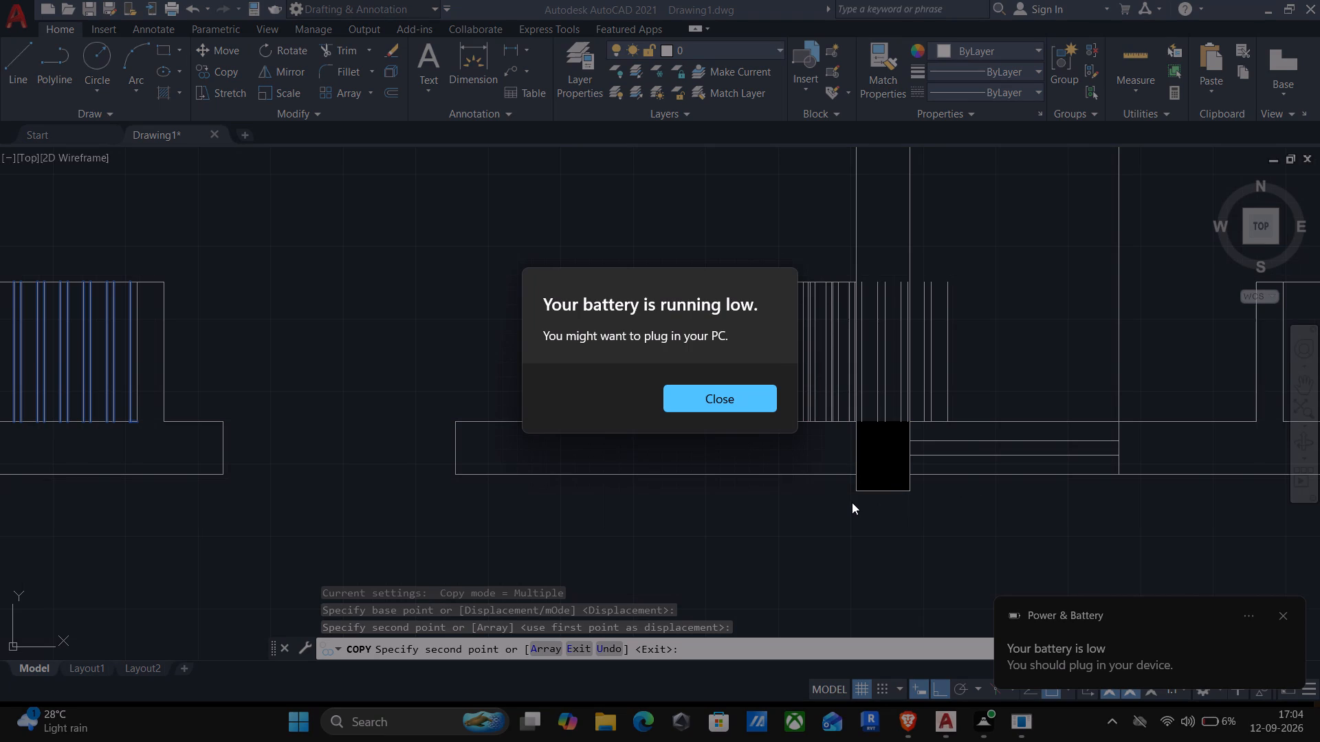
scroll(860, 513, "up", 1)
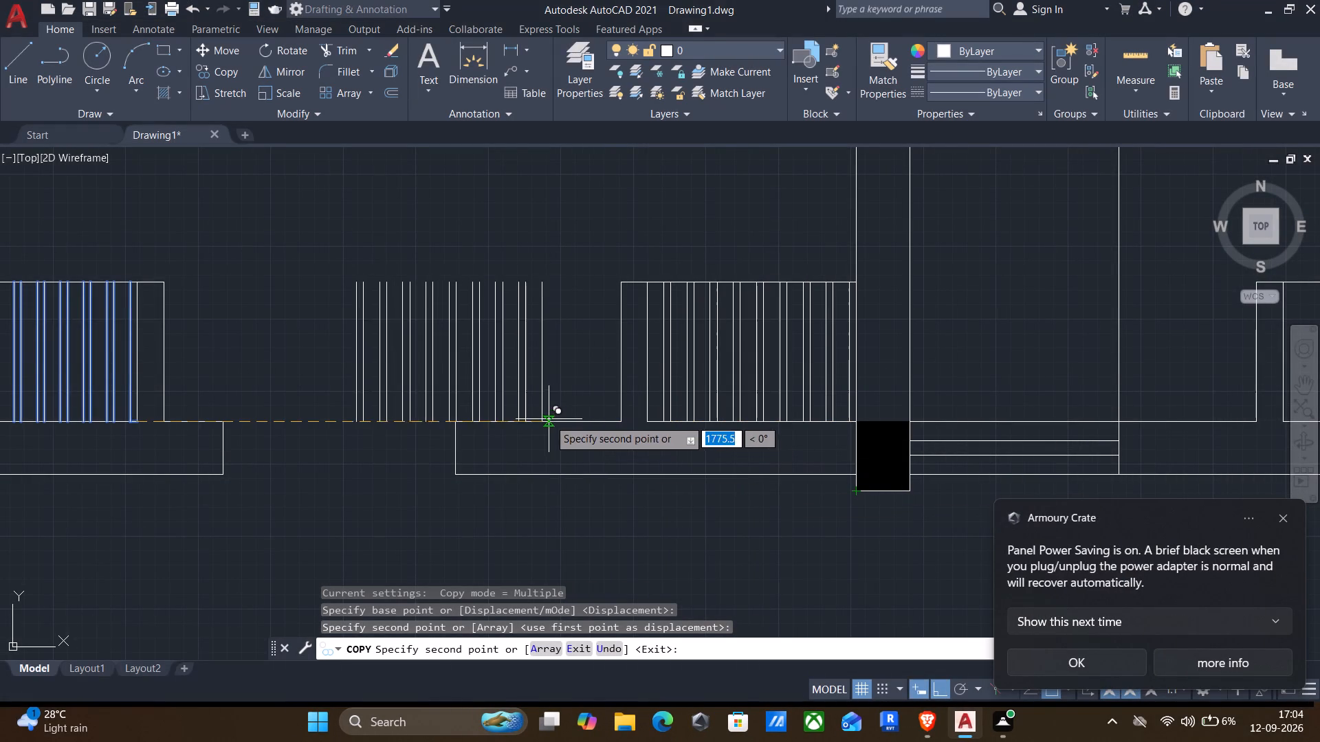
middle_click_drag(676, 450, 112, 405)
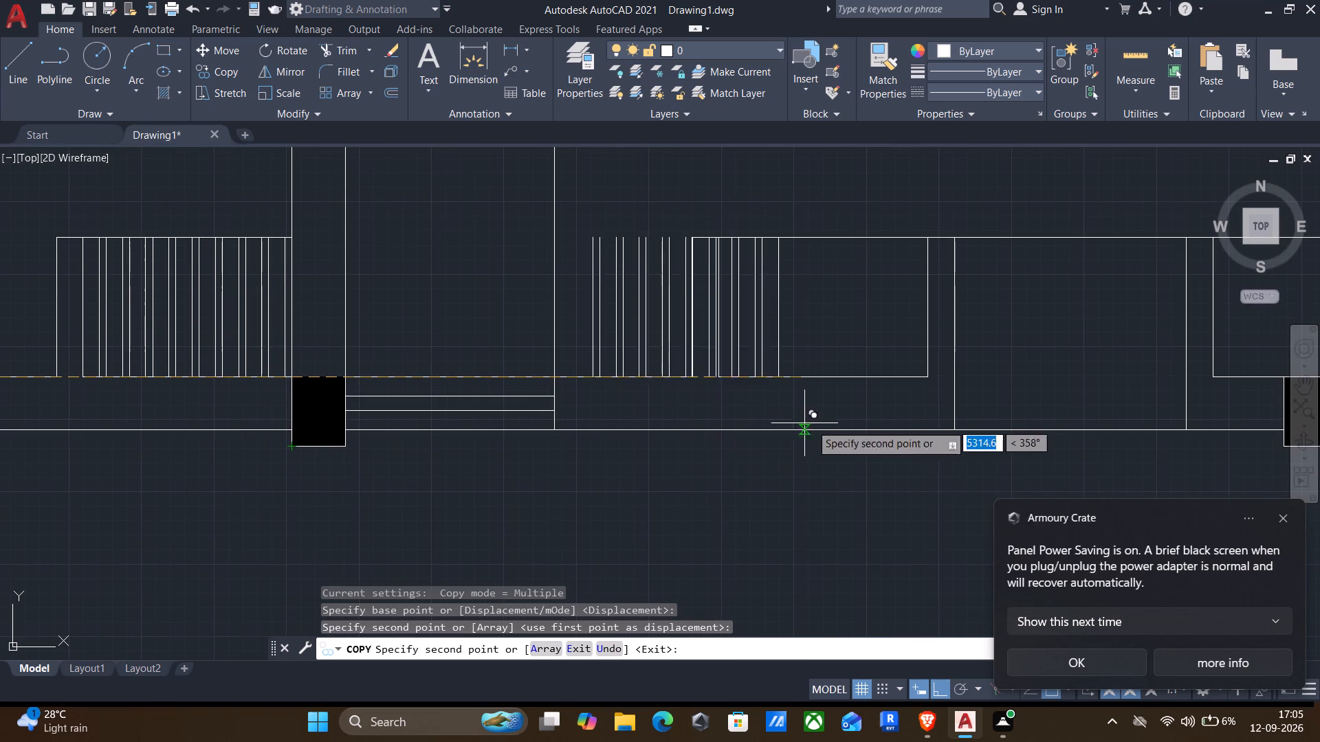
left_click(932, 381)
Place another copy of the slats 7970 from the base point in the right compartment of the long wardrobe.
scroll(965, 401, "down", 2)
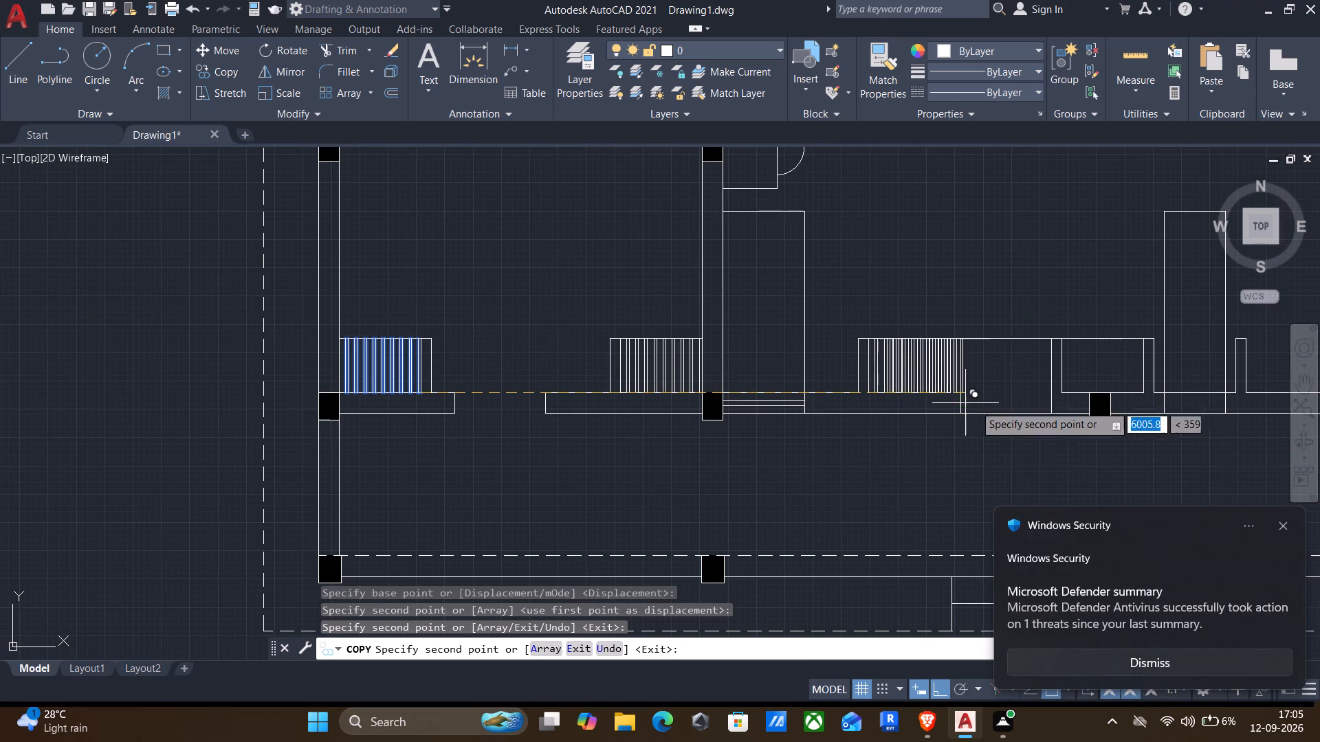
middle_click_drag(421, 427, 407, 428)
middle_click_drag(811, 473, 432, 515)
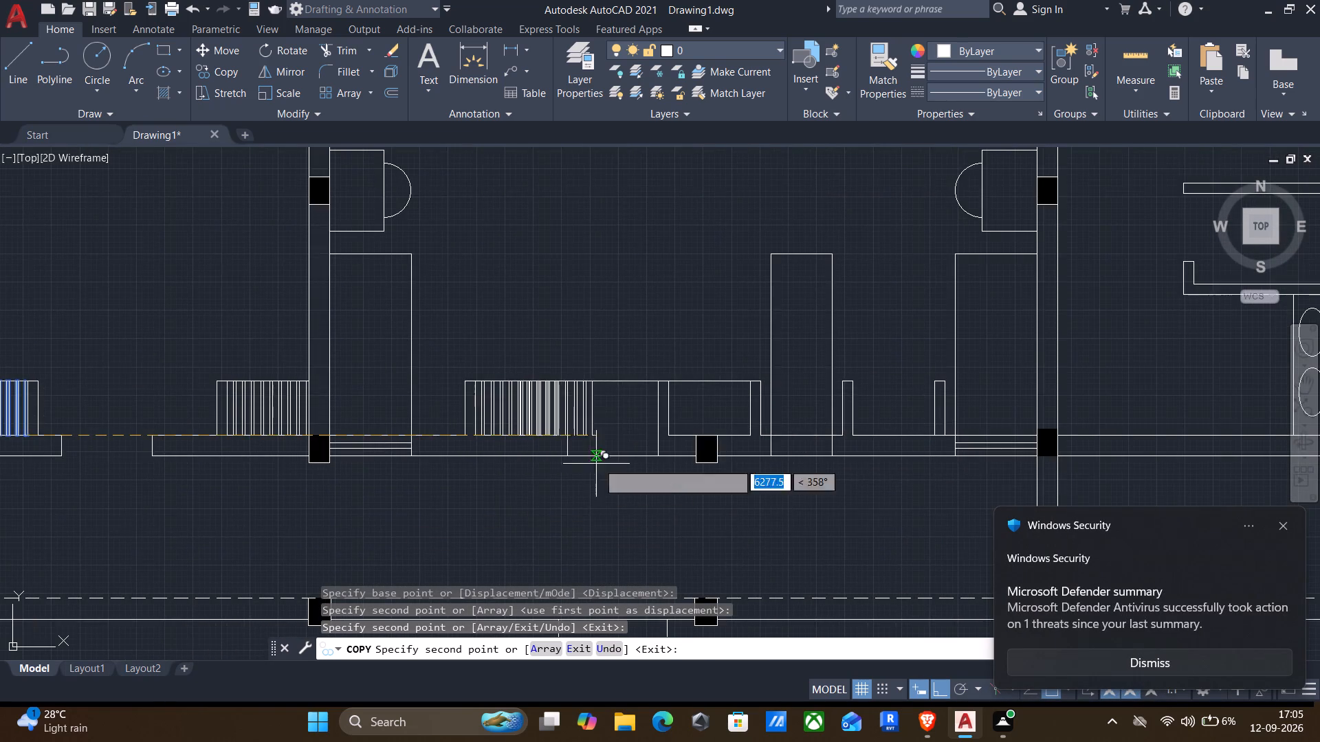
scroll(758, 449, "up", 2)
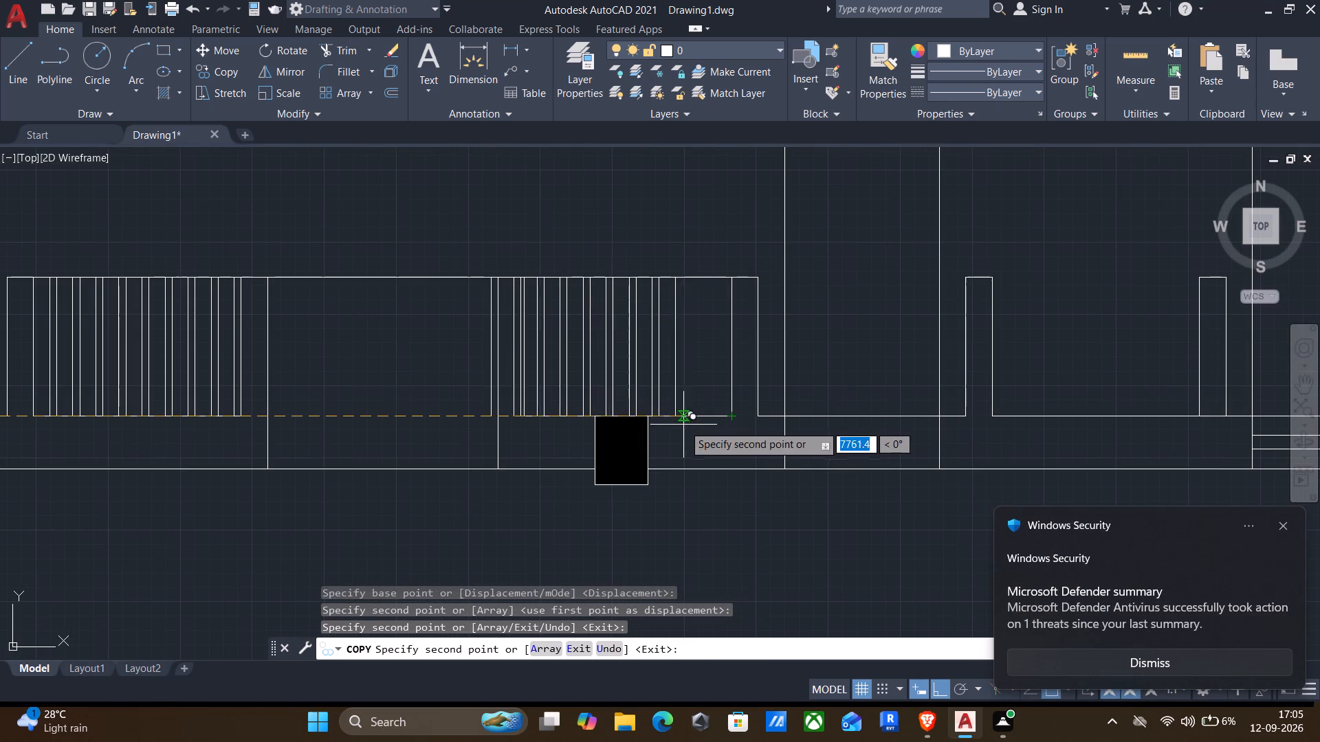
left_click(730, 420)
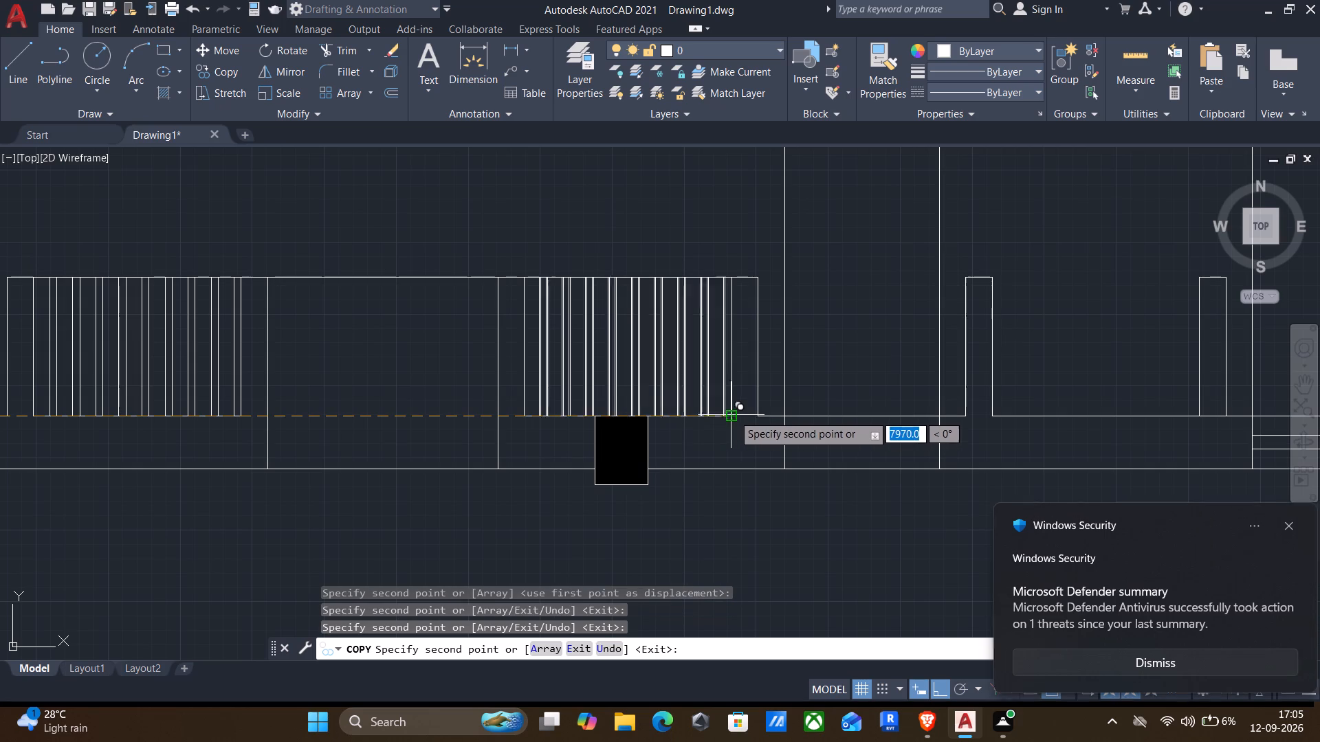
Place another copy of the slats 10000 from the base point, between the two narrow partitions at the middle room's lower wall.
middle_click_drag(769, 431, 267, 562)
middle_click_drag(599, 552, 589, 503)
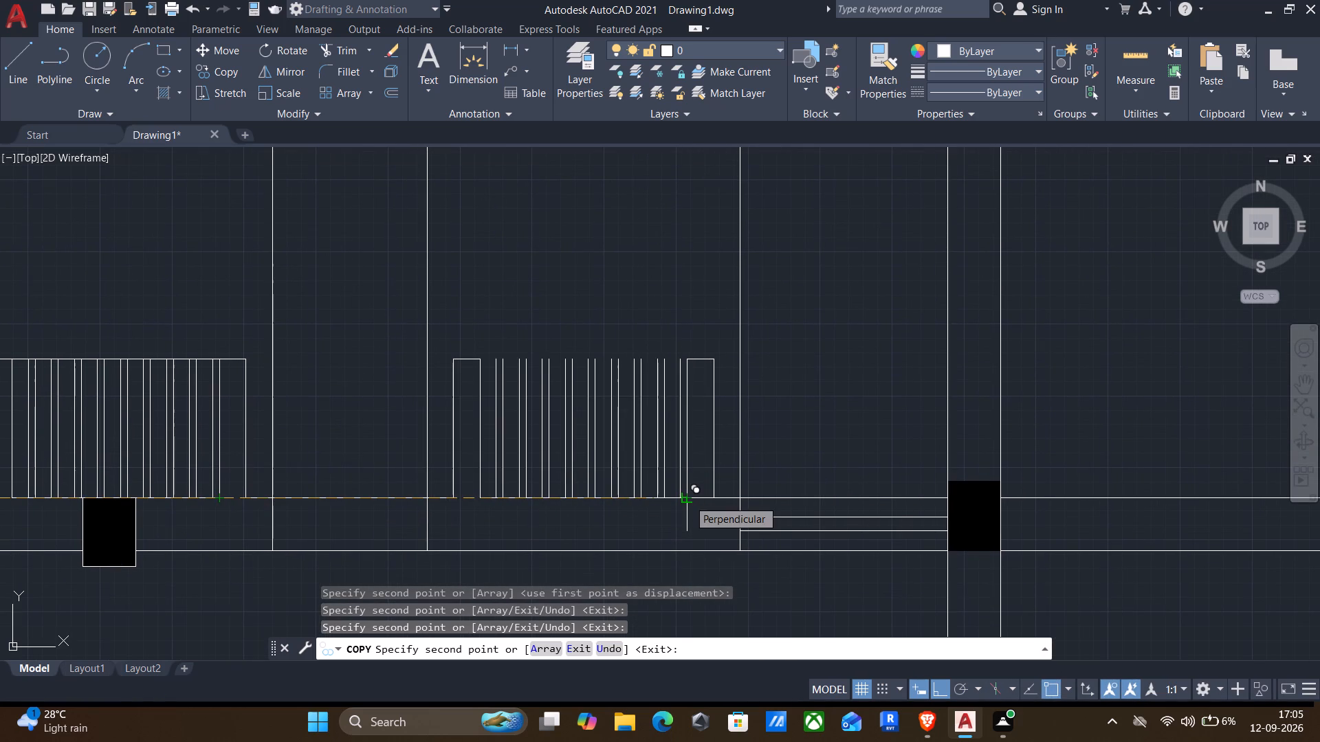
scroll(602, 497, "down", 2)
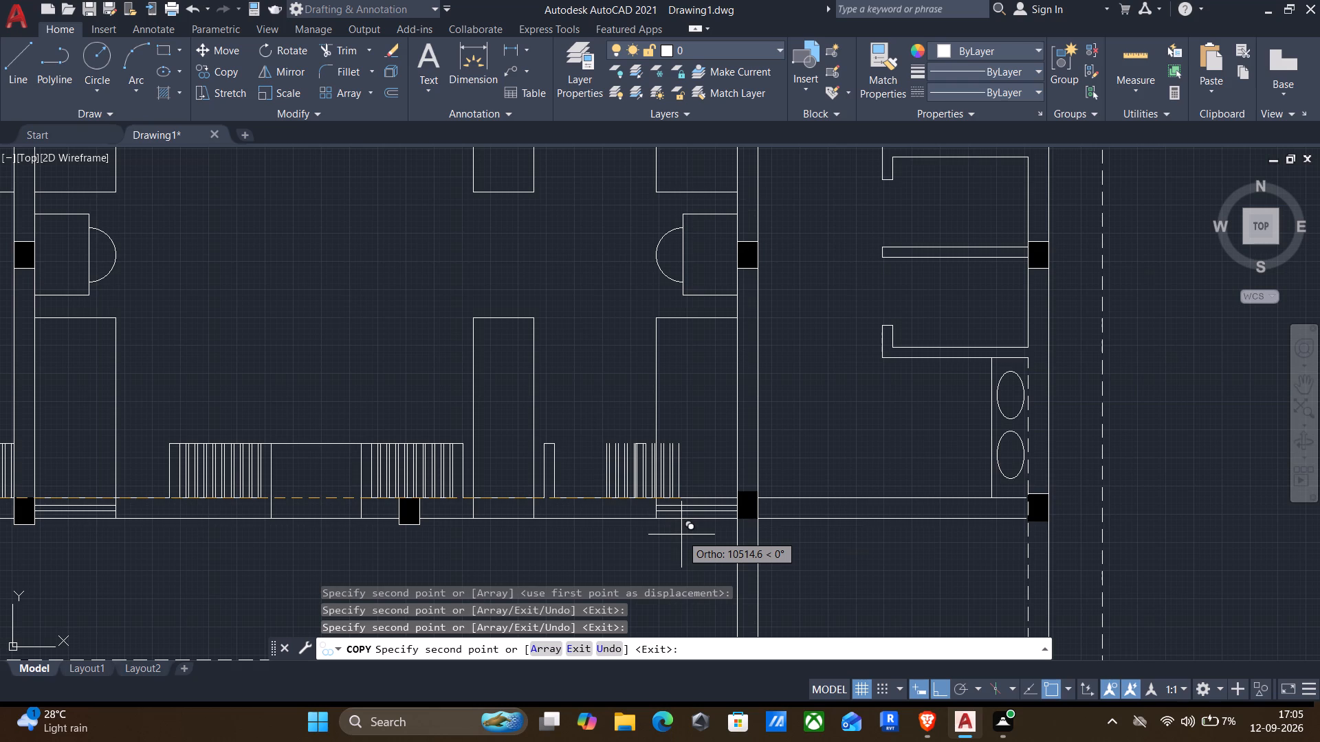
scroll(685, 540, "down", 1)
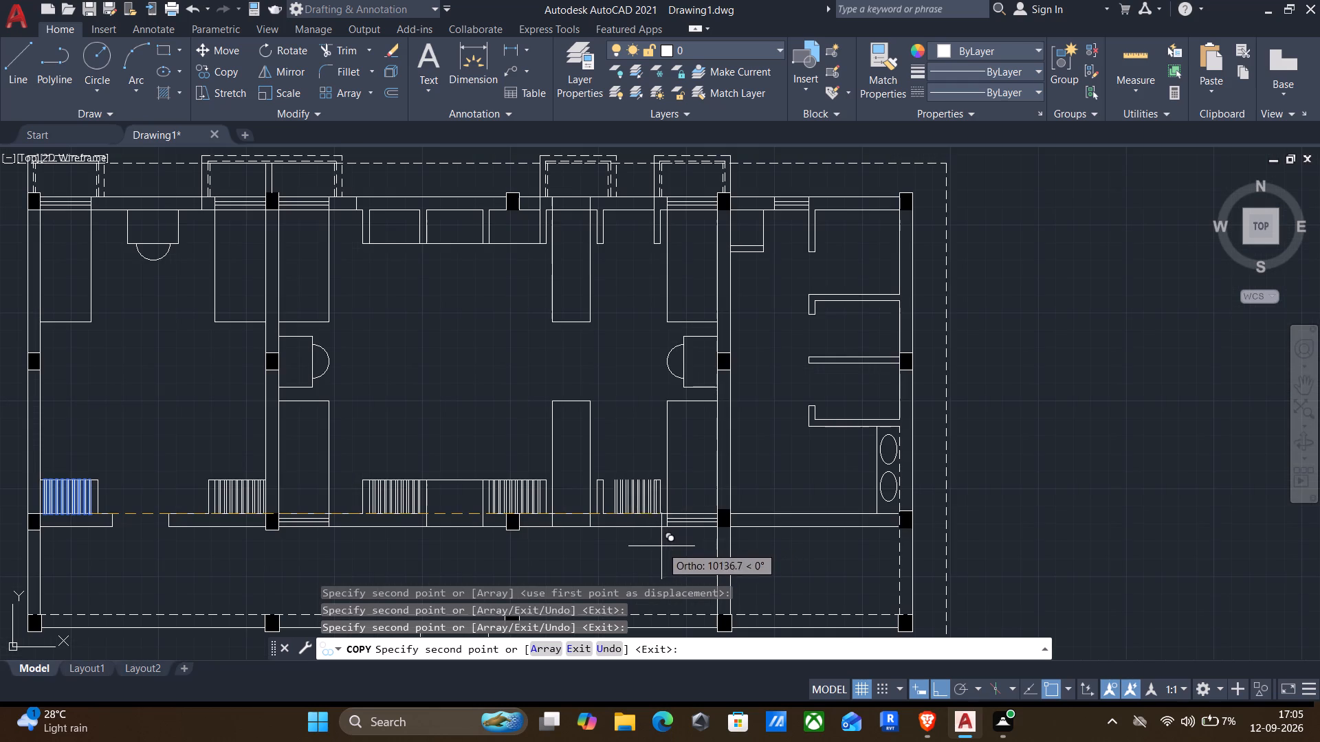
scroll(661, 552, "up", 2)
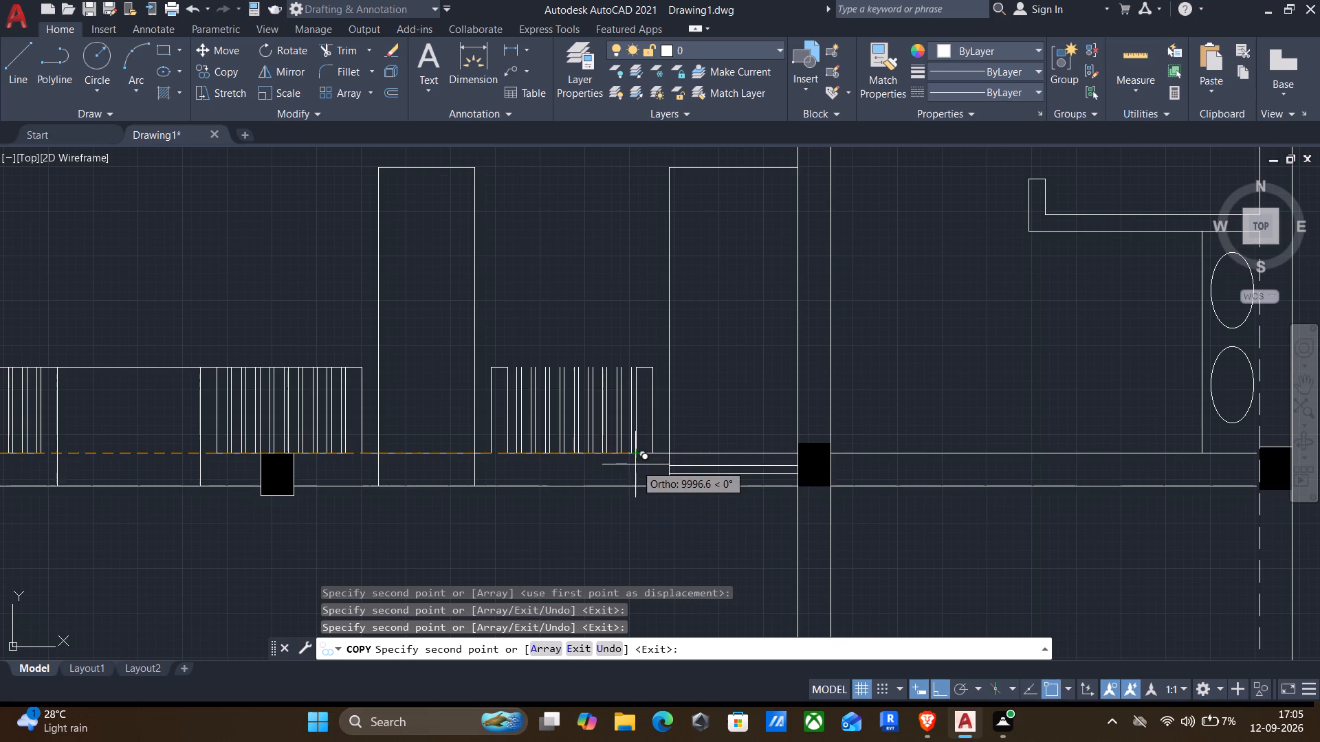
scroll(619, 456, "up", 2)
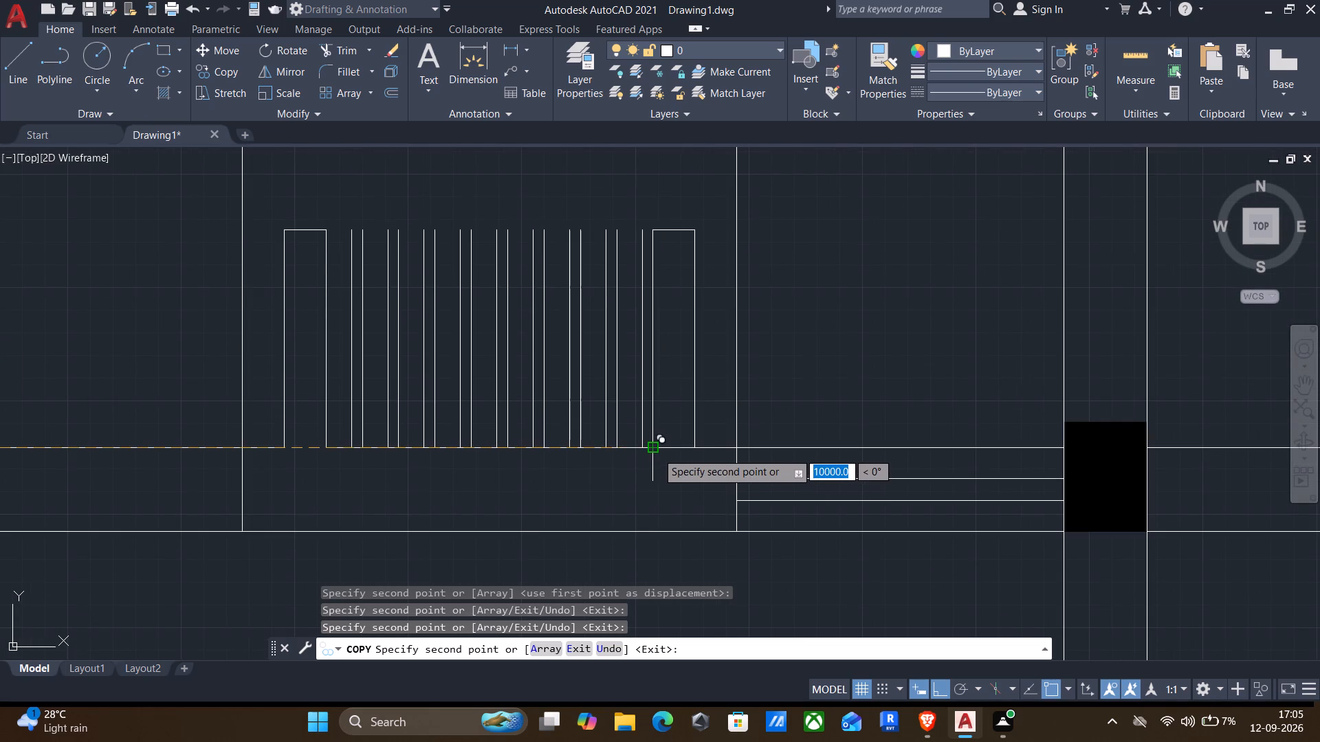
left_click(657, 452)
scroll(679, 456, "down", 2)
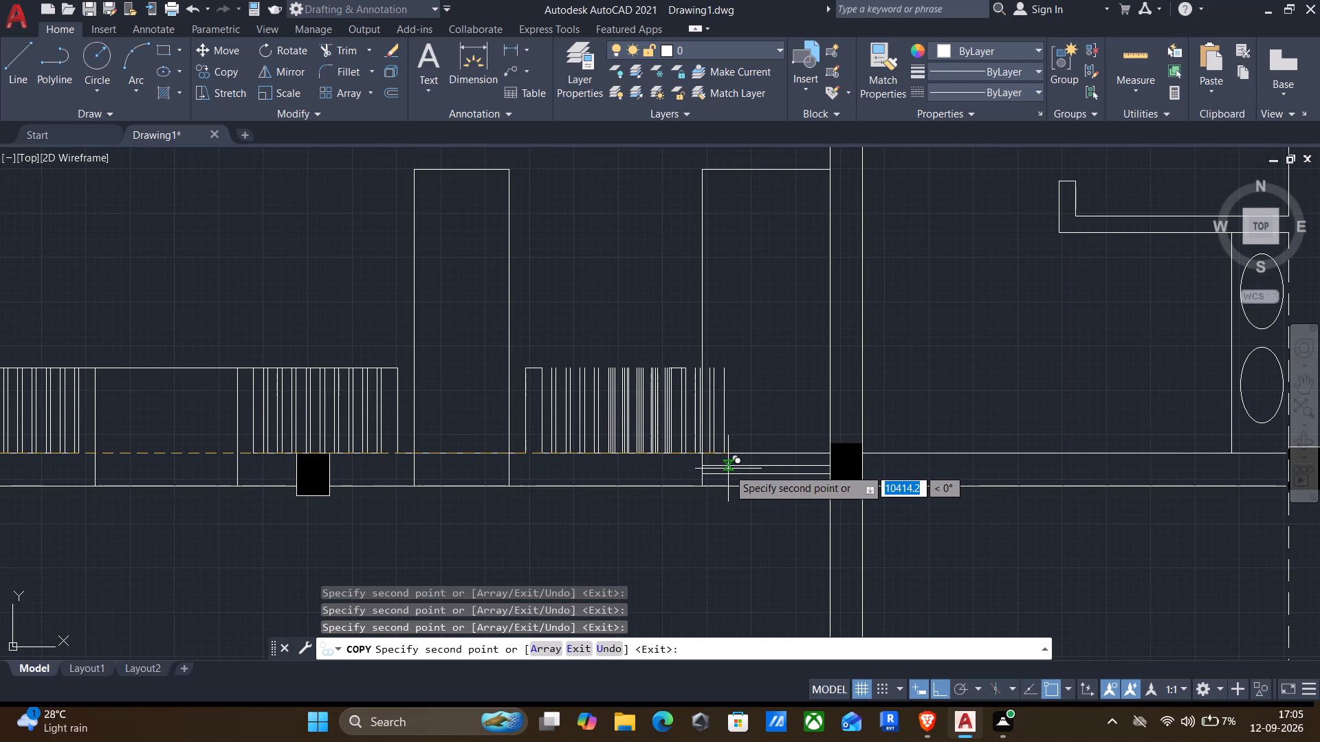
scroll(729, 470, "down", 2)
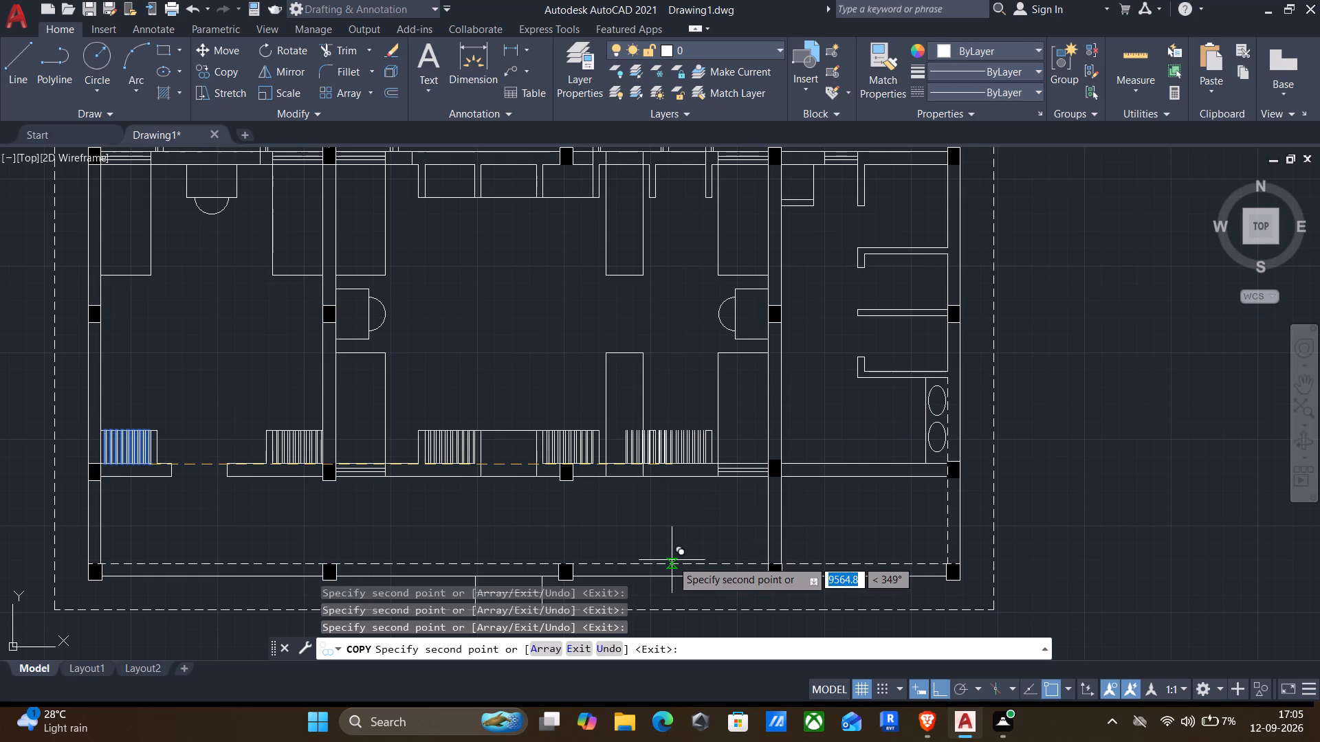
middle_click_drag(674, 564, 720, 631)
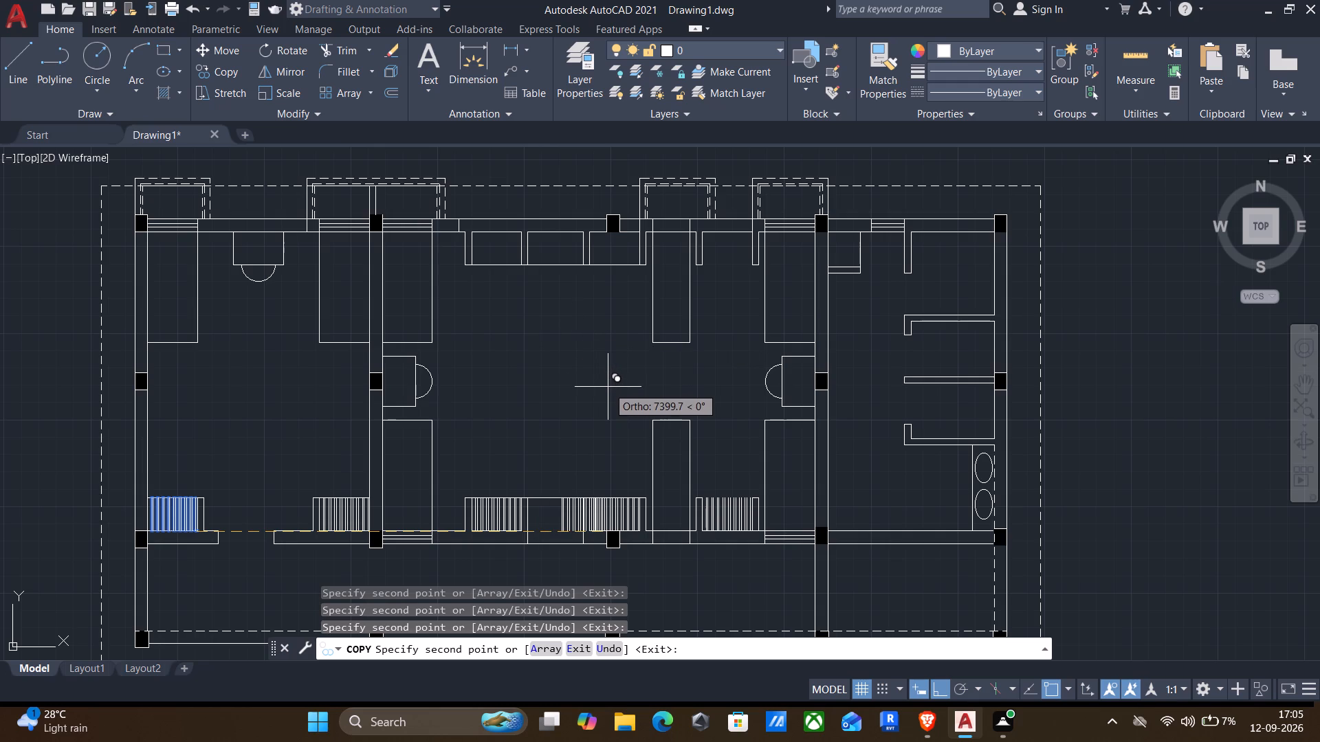
Copy the slats and short base line from between the middle room's lower-wall partitions 4800 straight up, between the upper-wall partitions.
key("Escape")
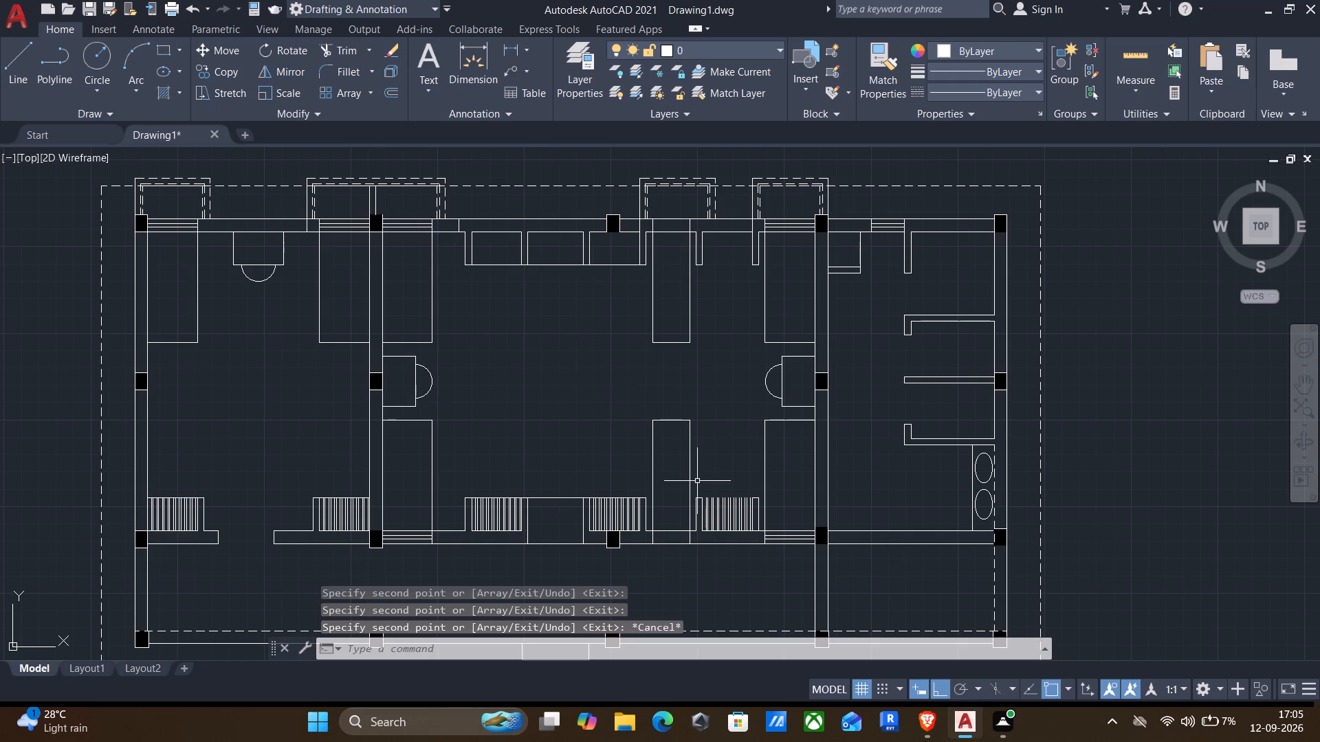
scroll(753, 529, "up", 5)
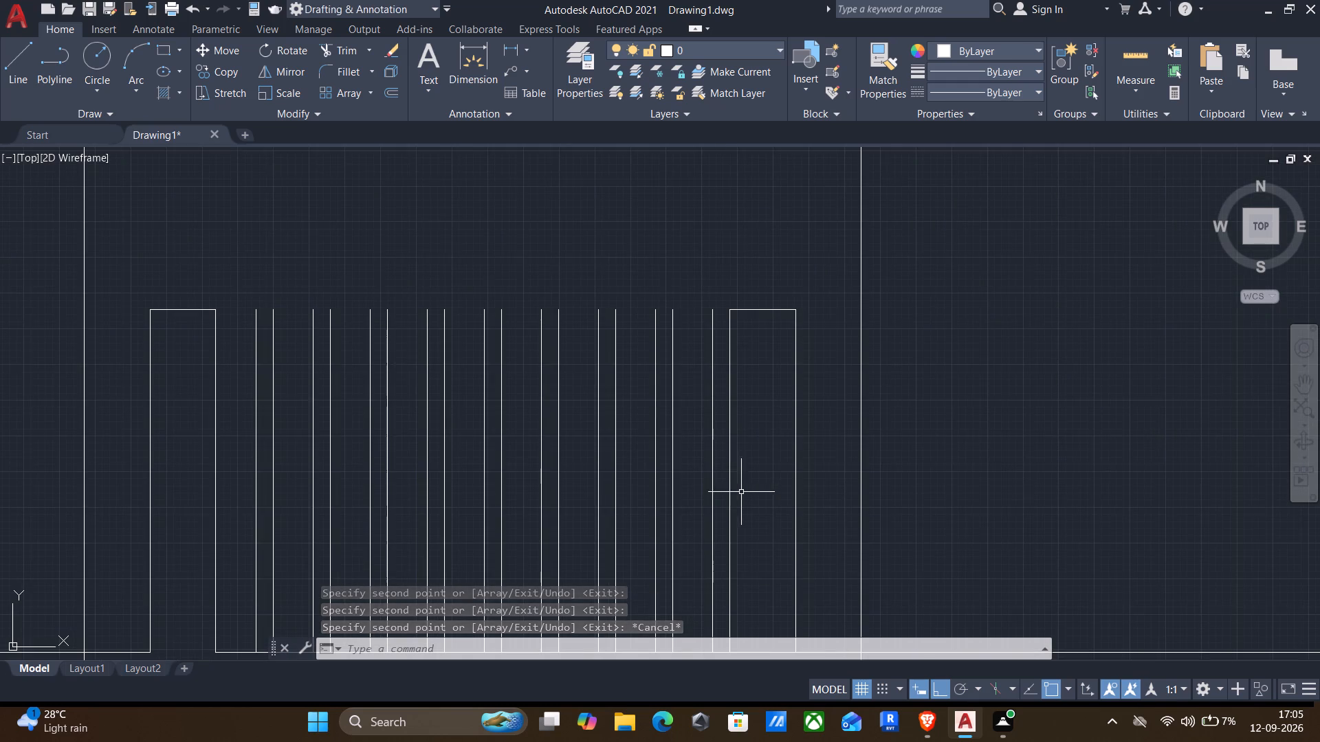
scroll(729, 495, "down", 3)
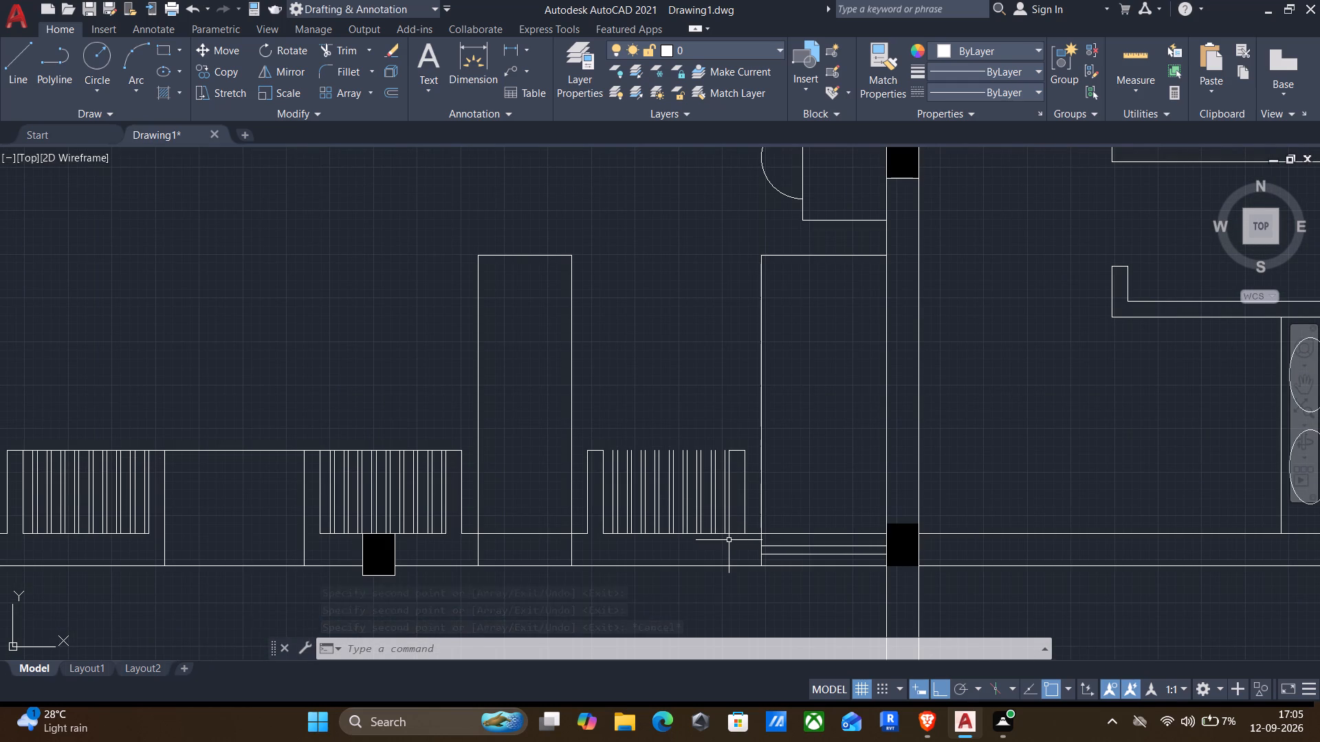
scroll(709, 506, "up", 3)
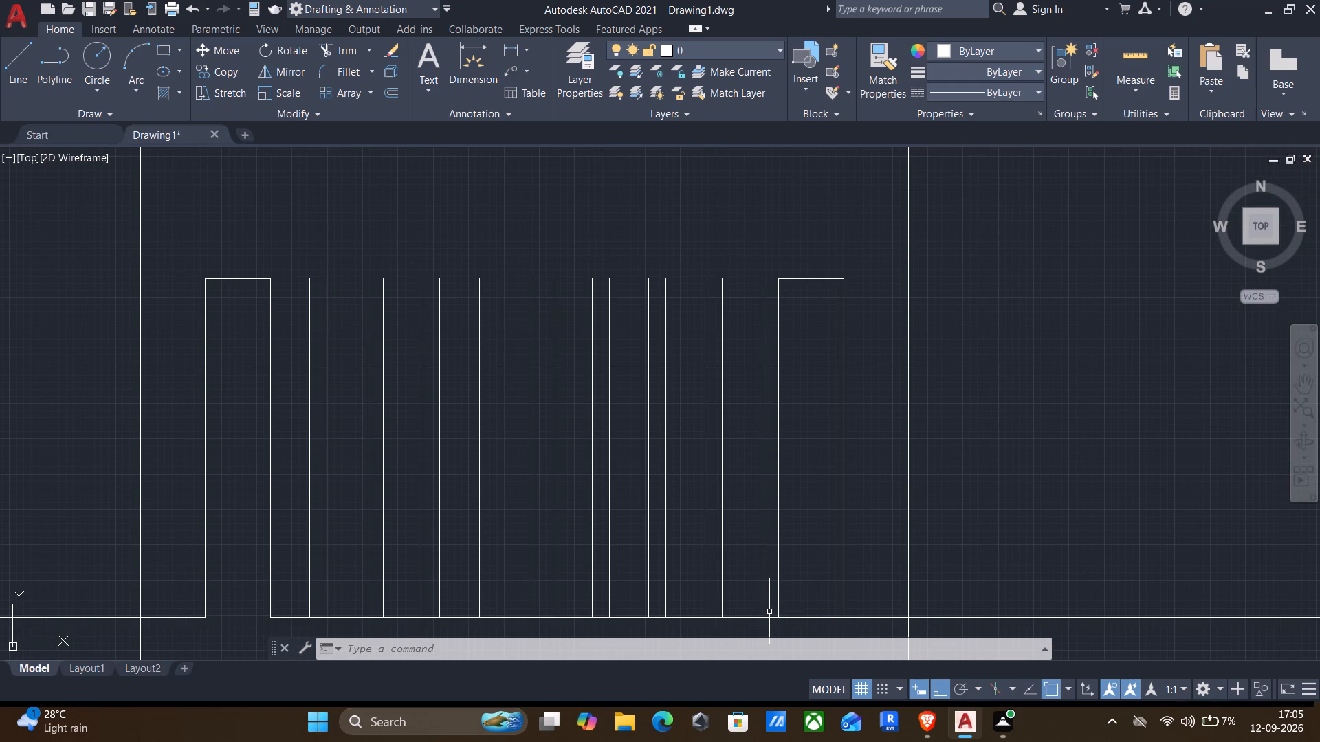
left_click(769, 618)
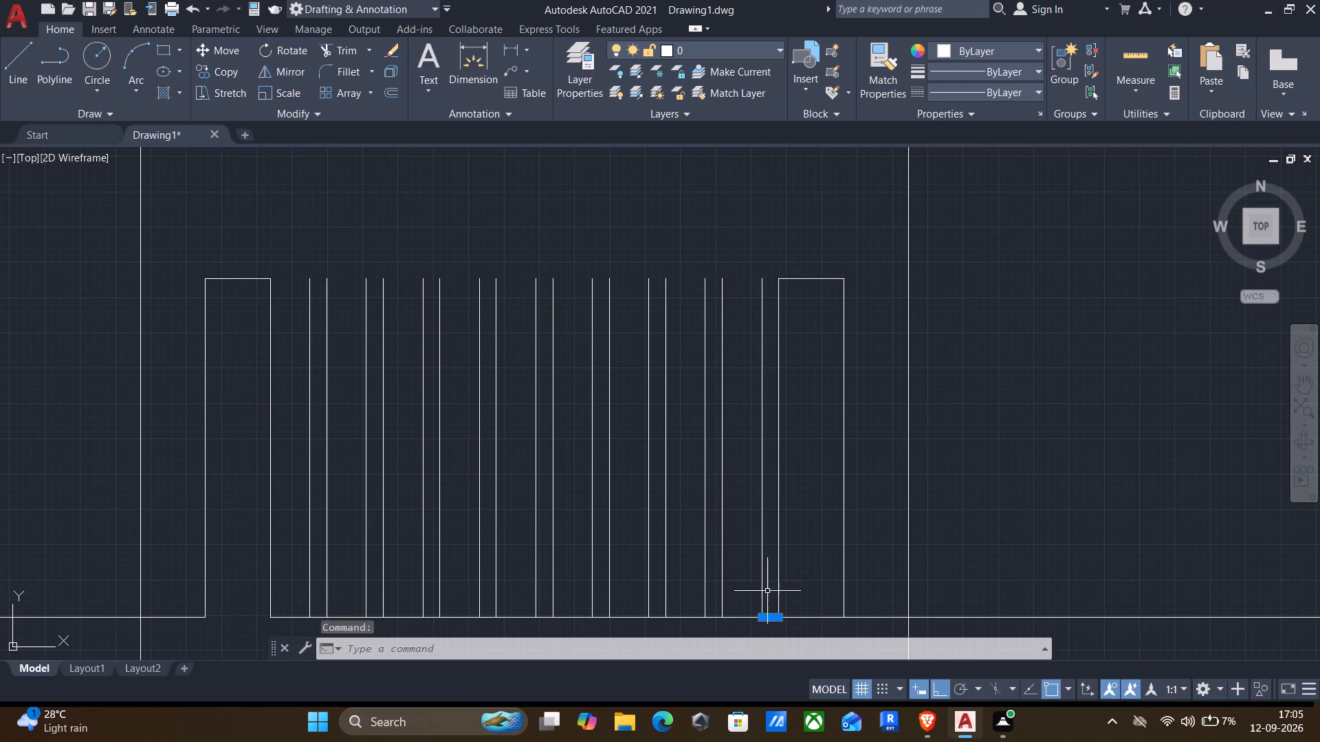
left_click(766, 587)
left_click(305, 398)
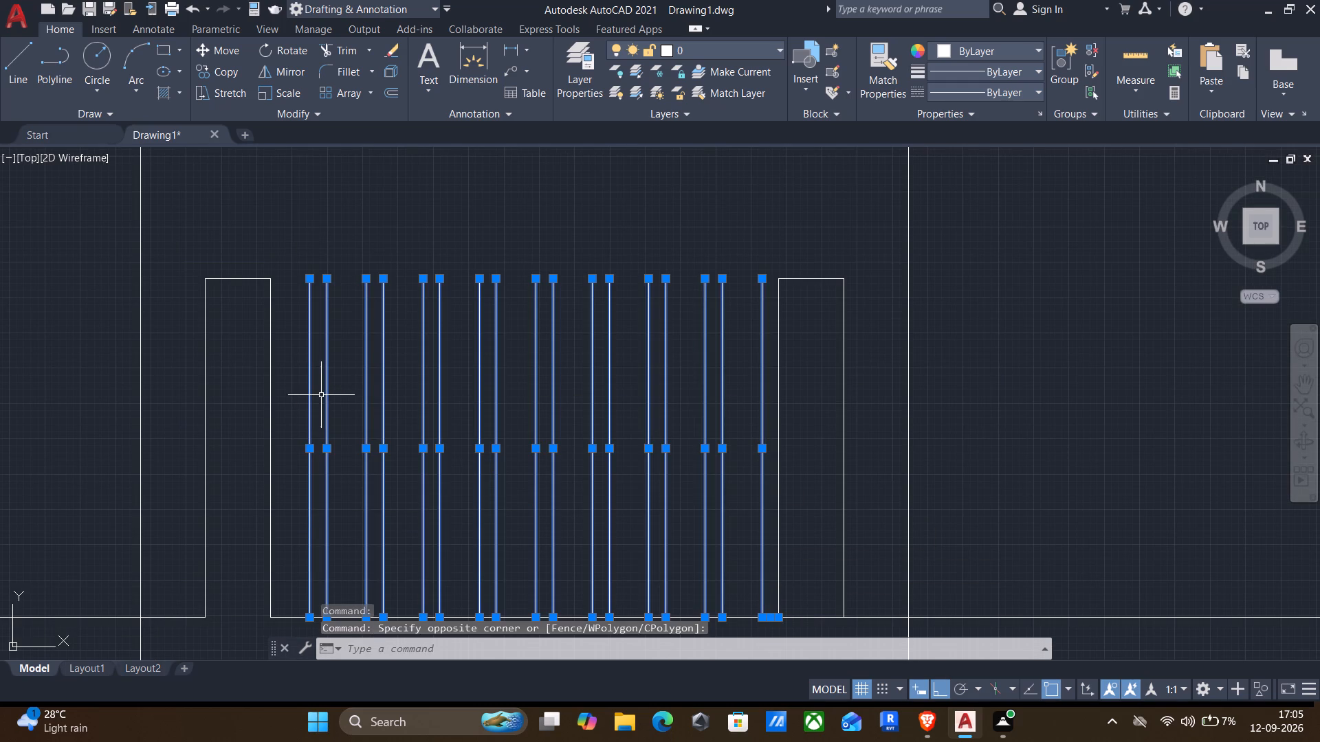
key("c")
key("o")
key("Return")
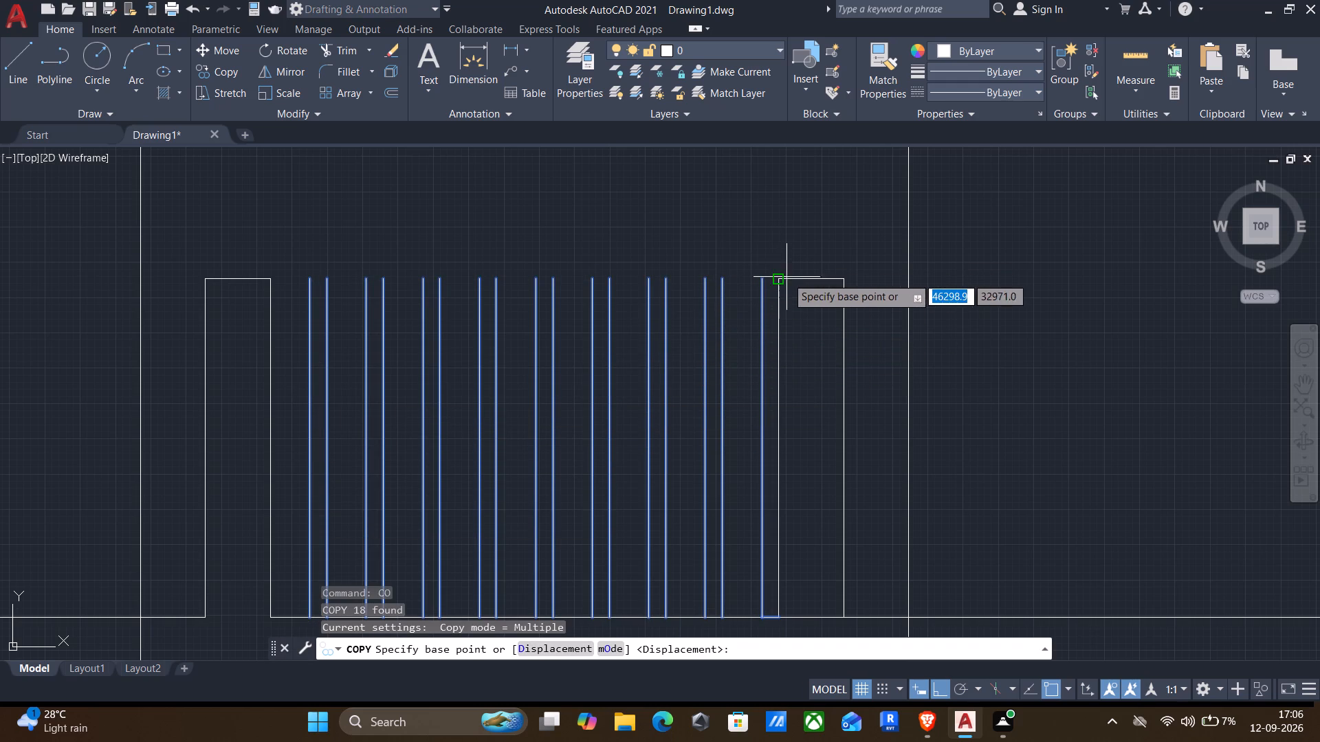
left_click(762, 276)
middle_click_drag(753, 177, 722, 350)
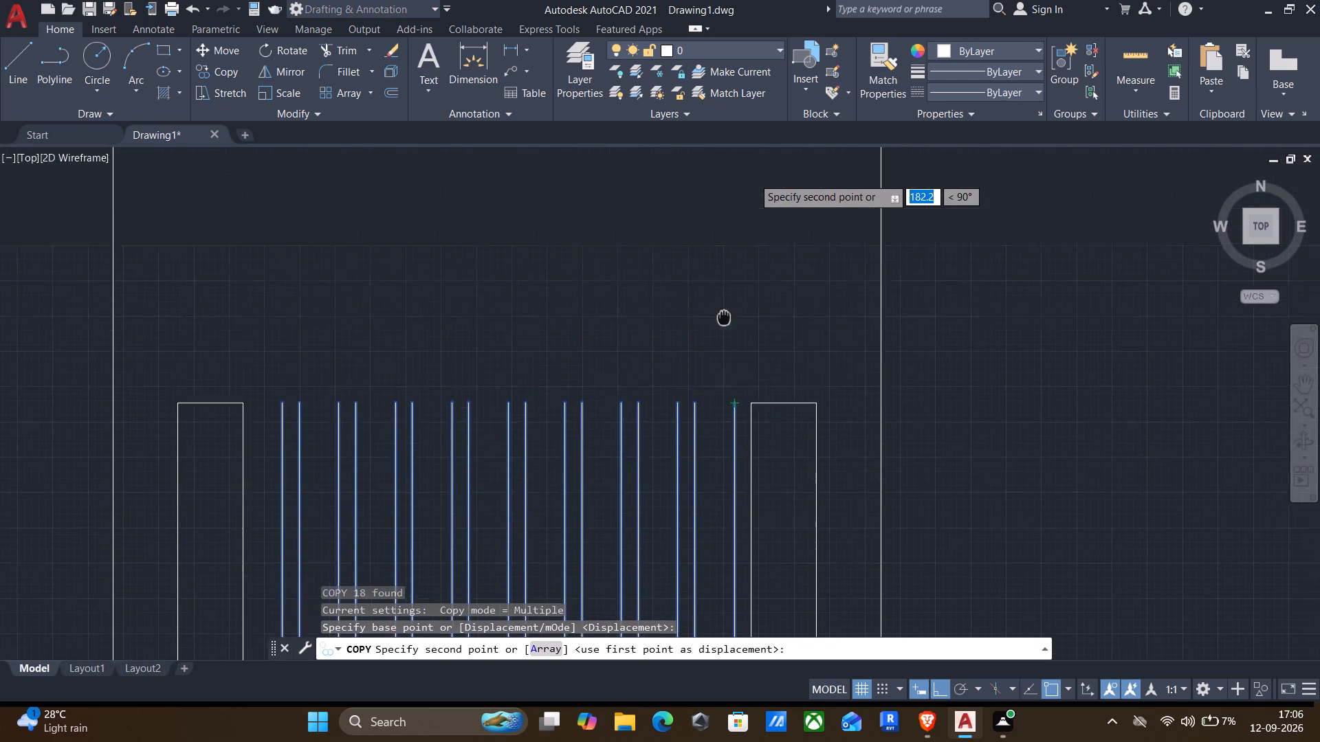
middle_click_drag(722, 350, 702, 603)
scroll(710, 533, "down", 3)
middle_click_drag(681, 337, 666, 600)
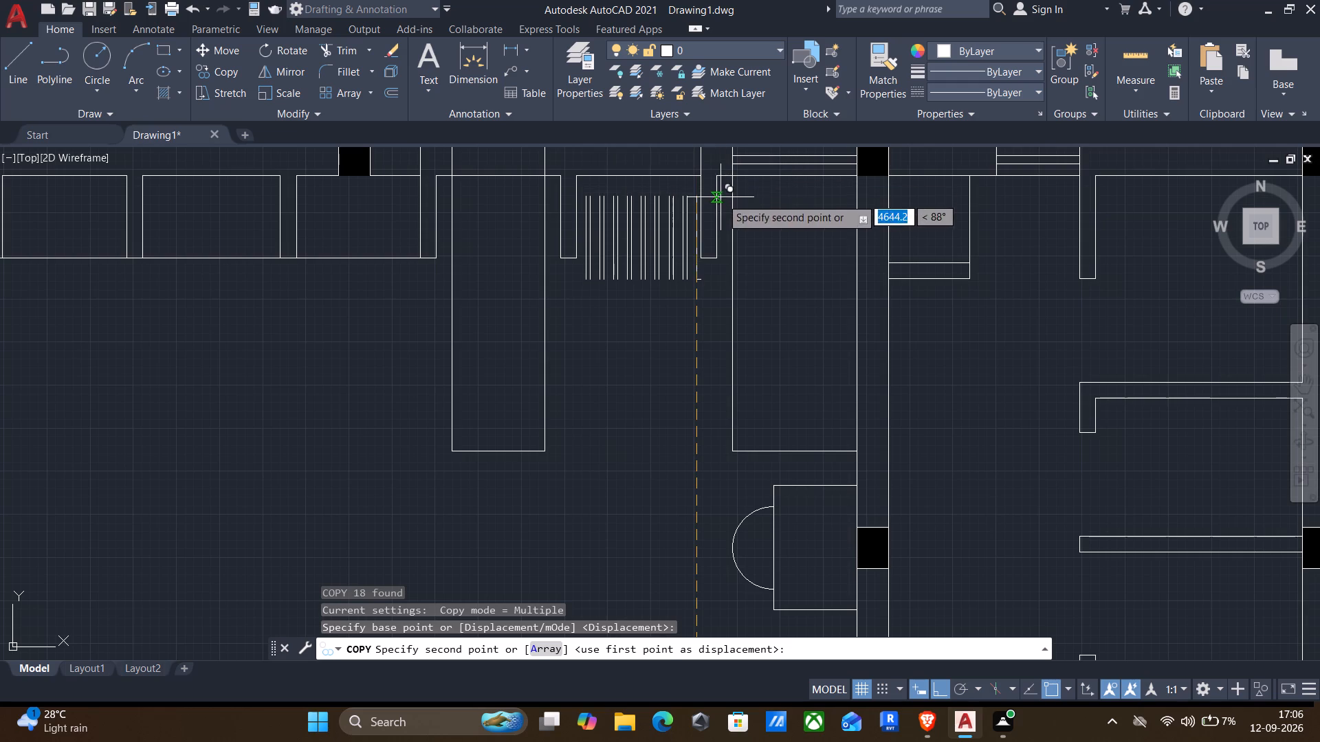
scroll(722, 199, "up", 2)
middle_click_drag(685, 226, 741, 393)
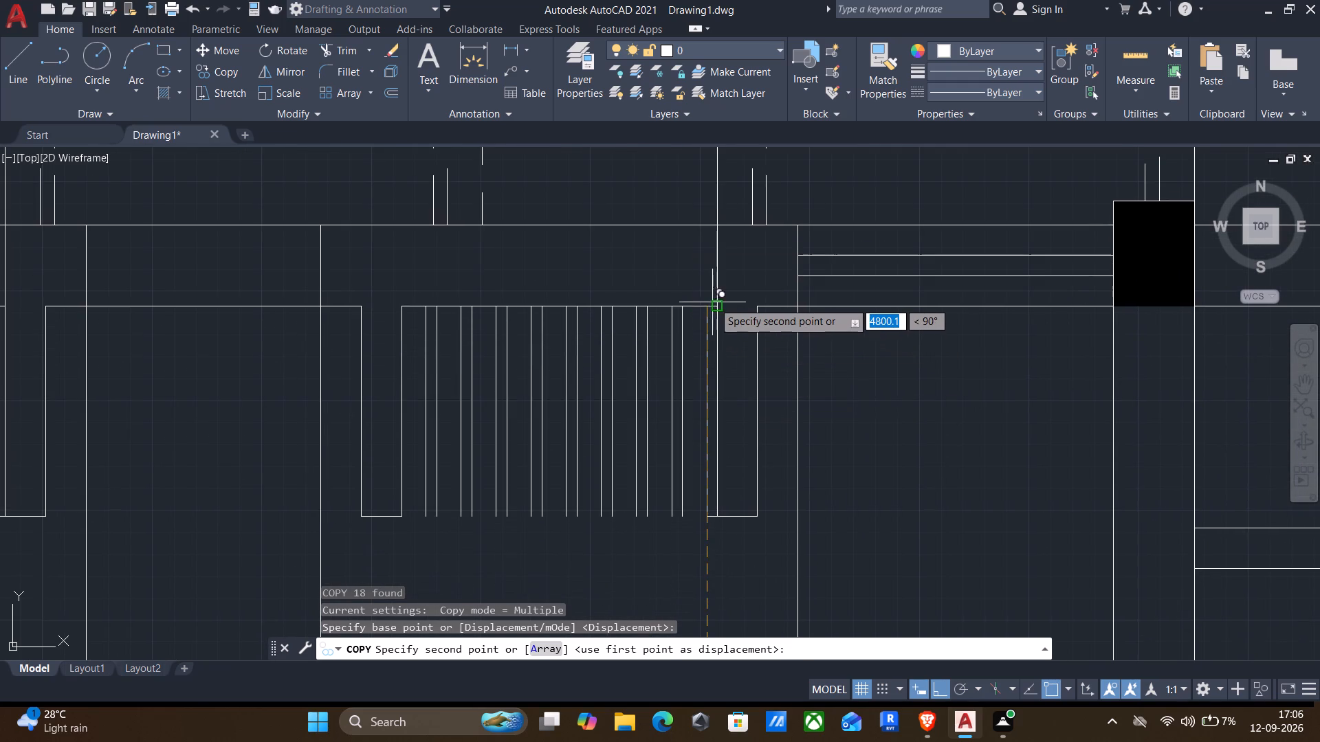
left_click(704, 306)
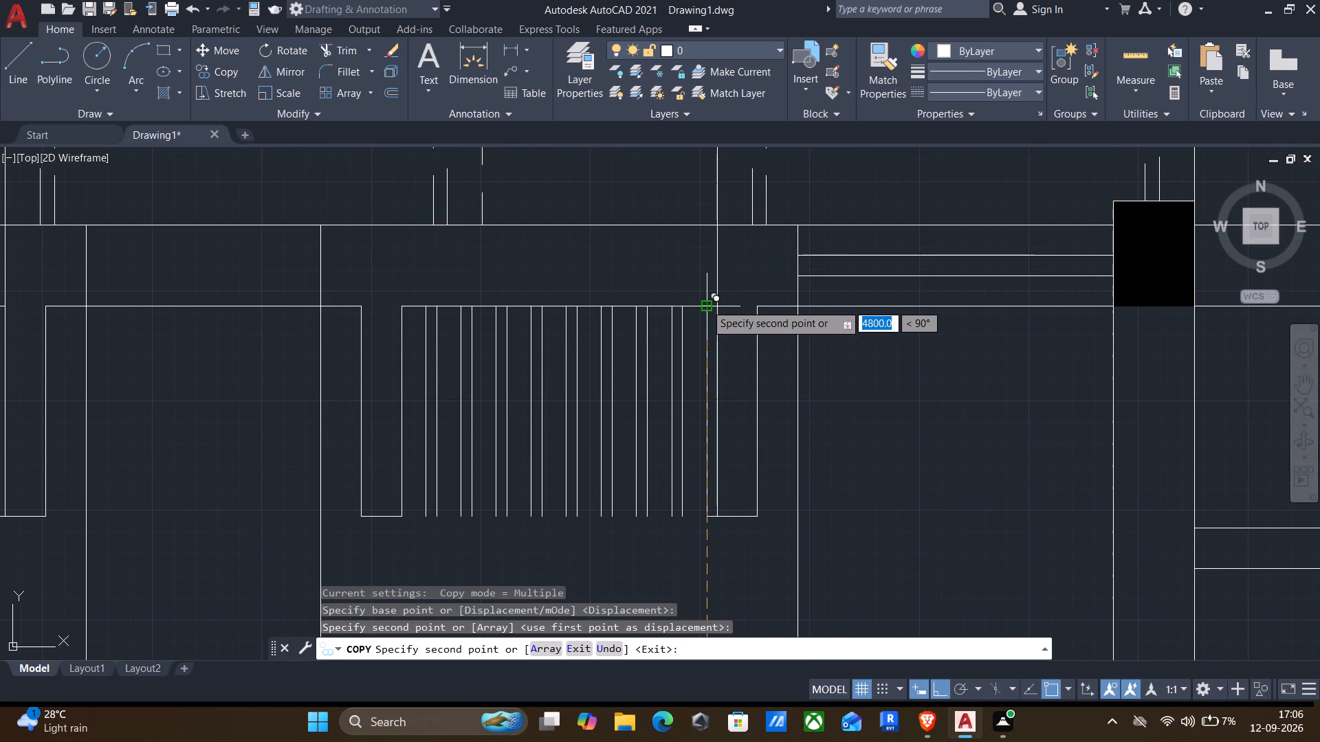
key("Escape")
Copy the upper-wall slats and short base line from the base line's right end to the long upper wardrobe's right compartment, at its inner bottom-right corner.
scroll(714, 522, "up", 2)
left_click(705, 532)
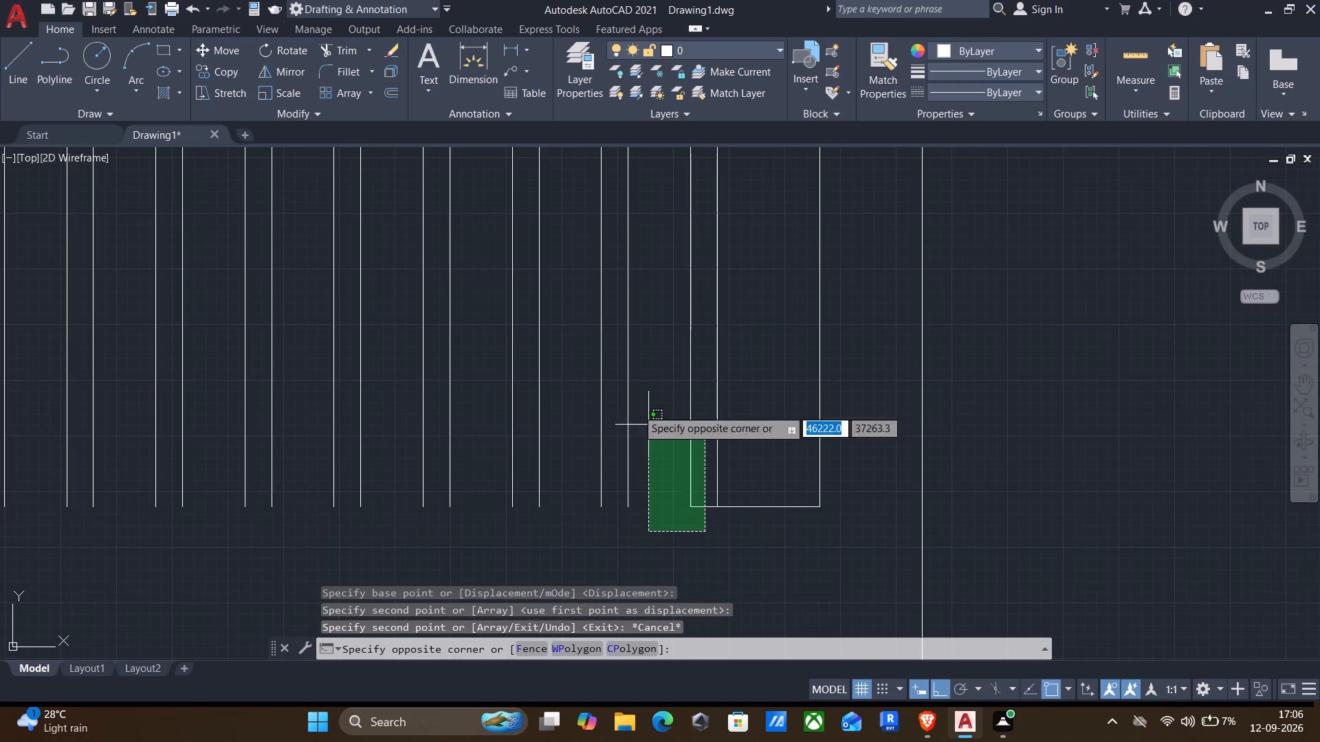
scroll(505, 336, "down", 2)
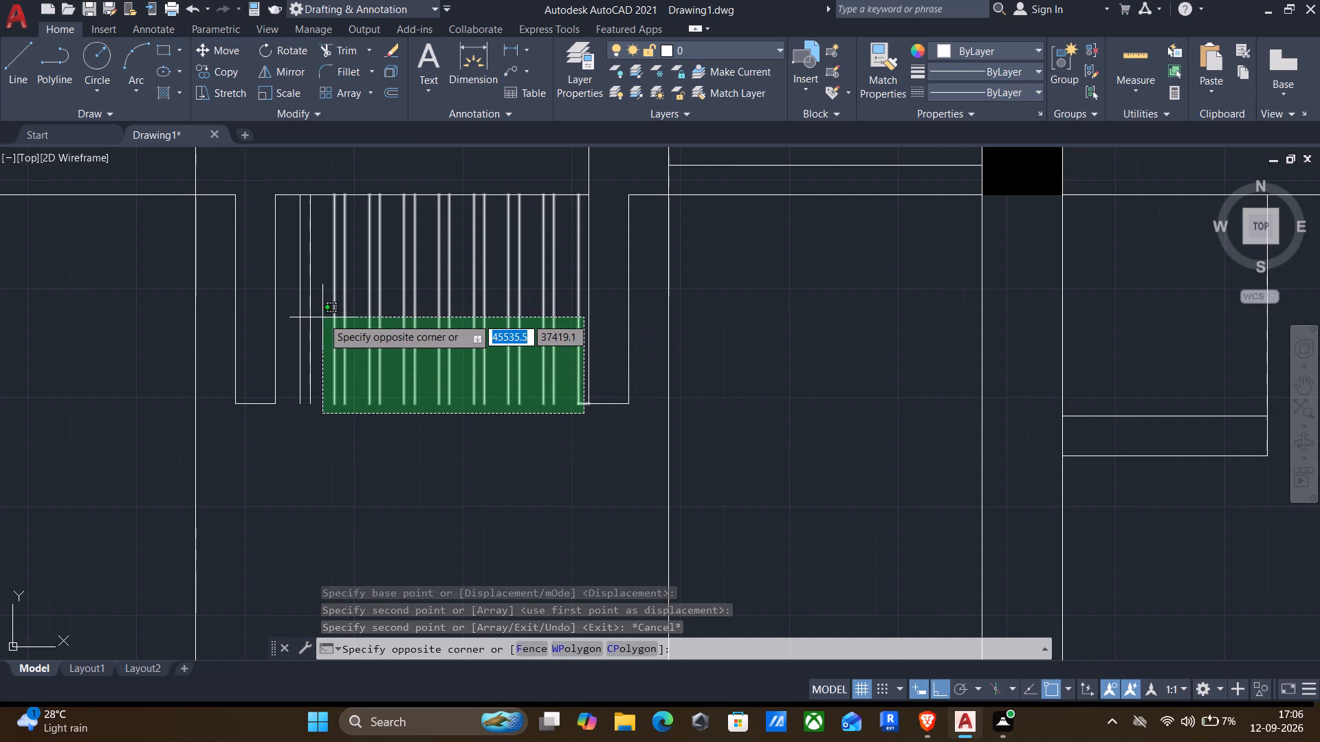
left_click(296, 324)
key("c")
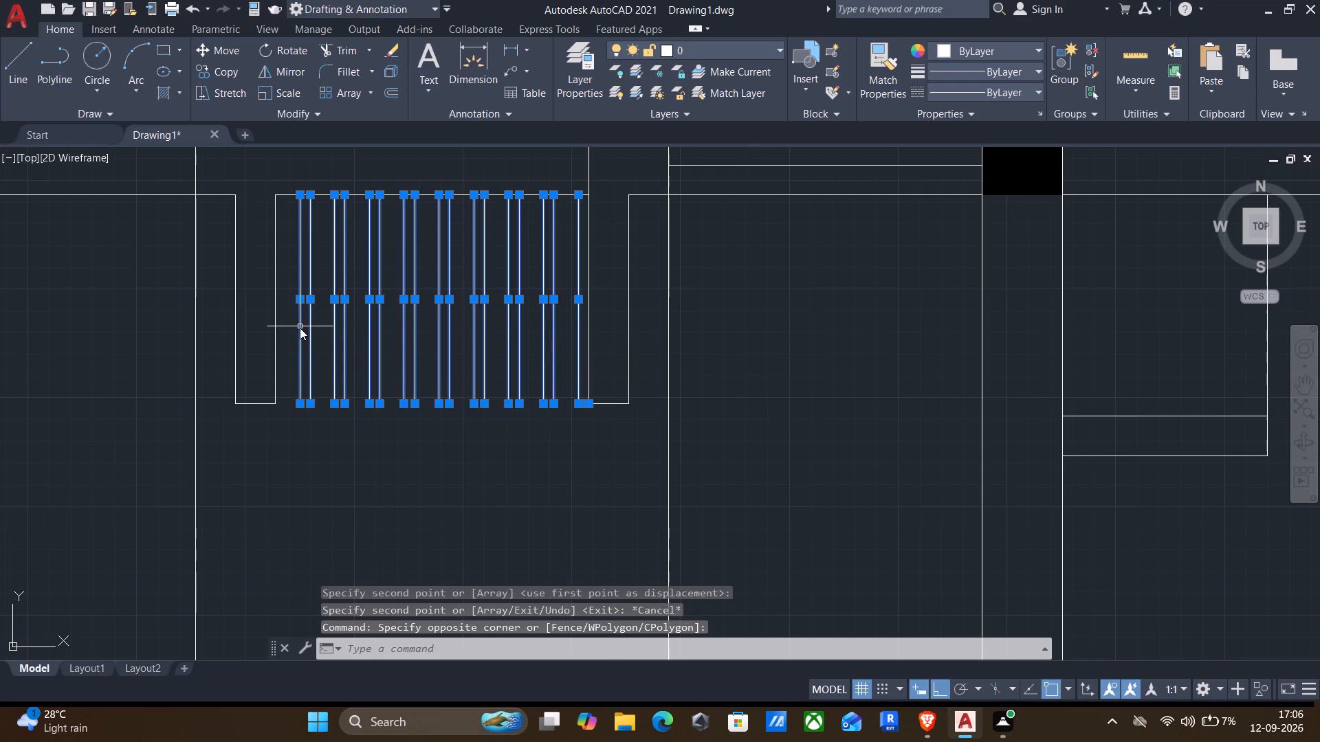
key("o")
key("Return")
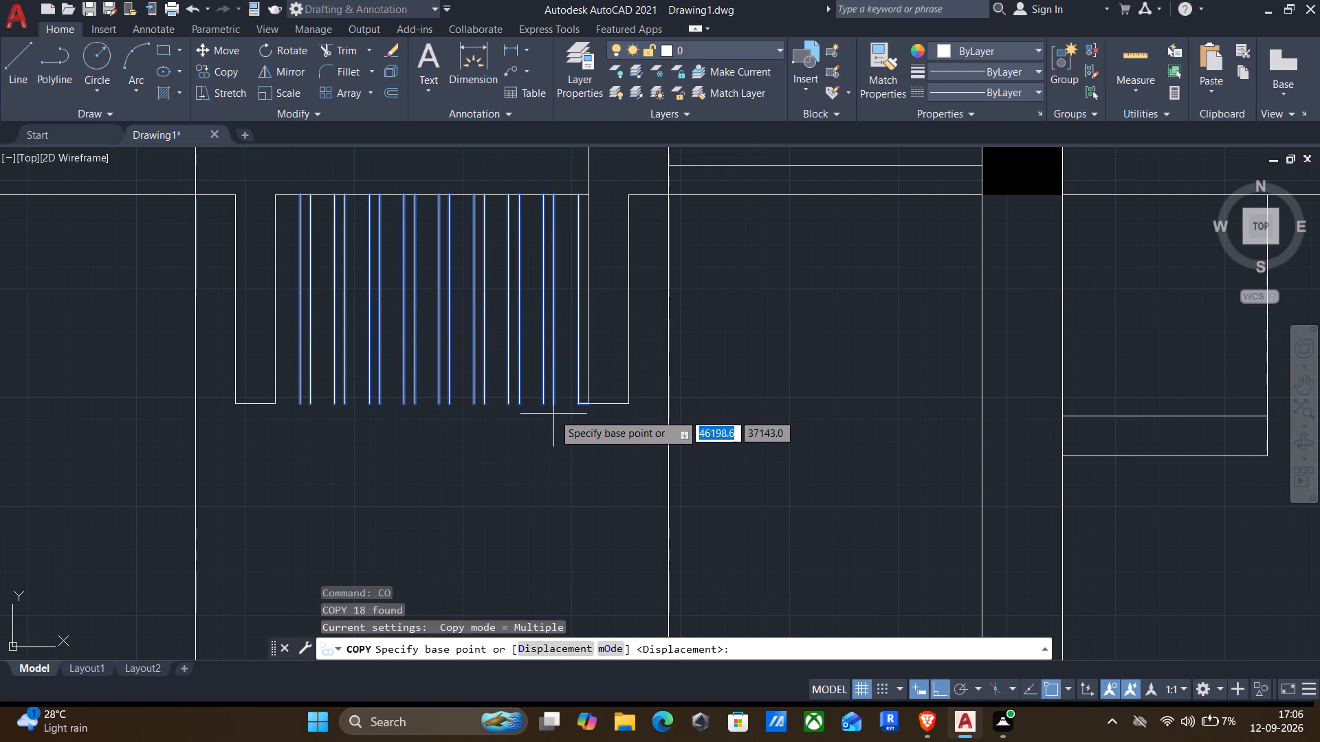
left_click(591, 403)
scroll(807, 456, "down", 1)
scroll(928, 461, "down", 1)
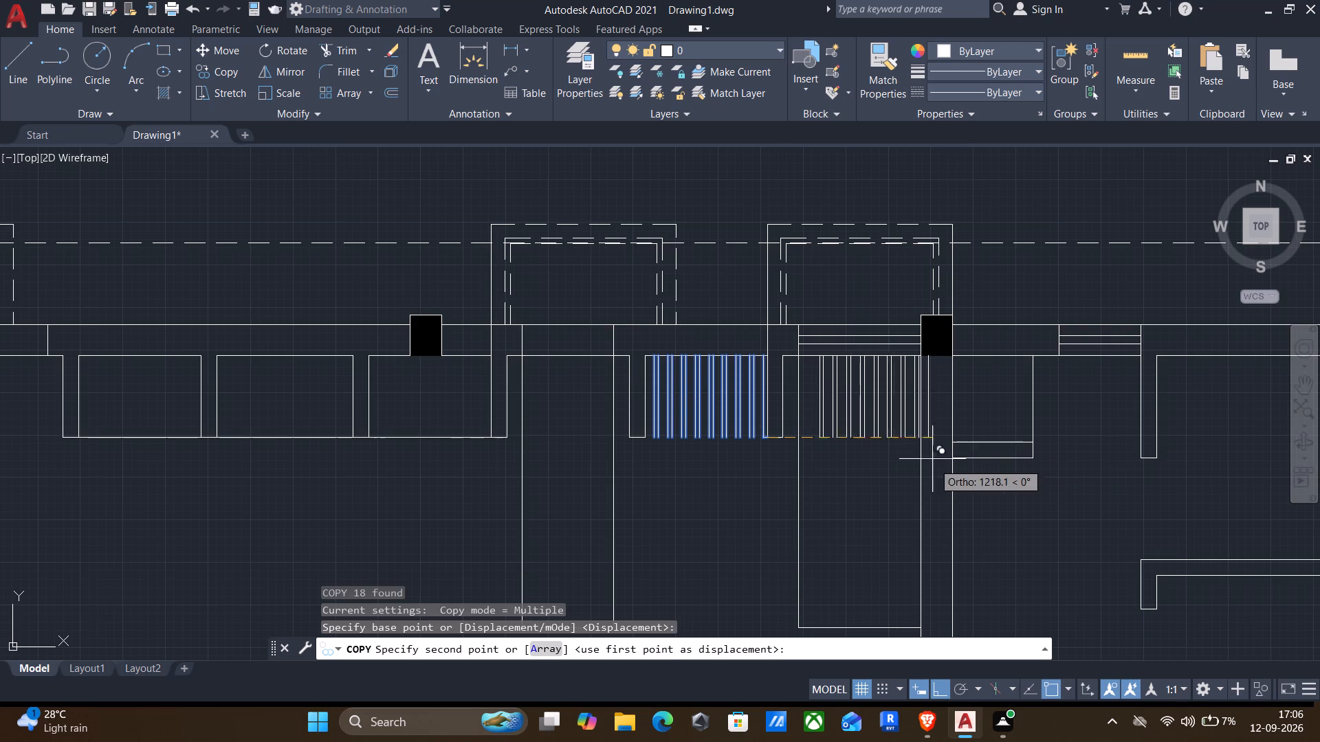
middle_click_drag(933, 466, 857, 494)
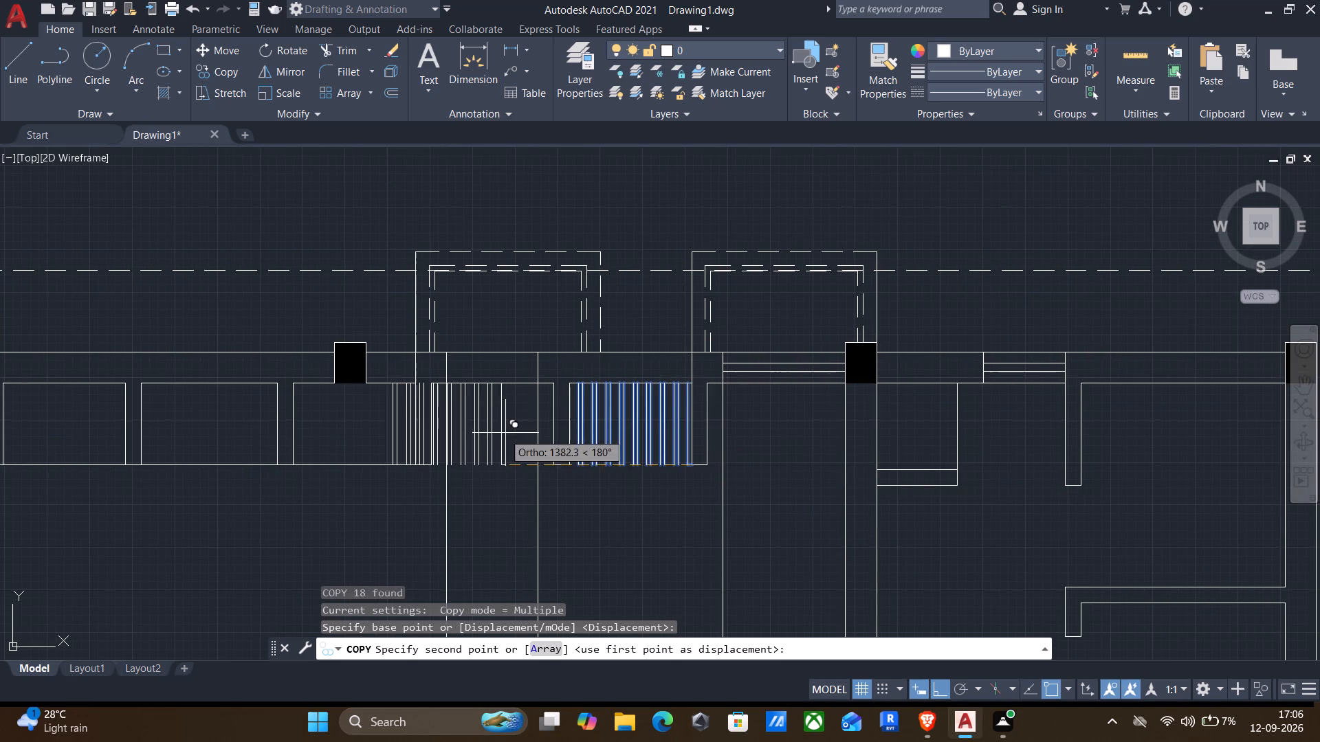
left_click(417, 463)
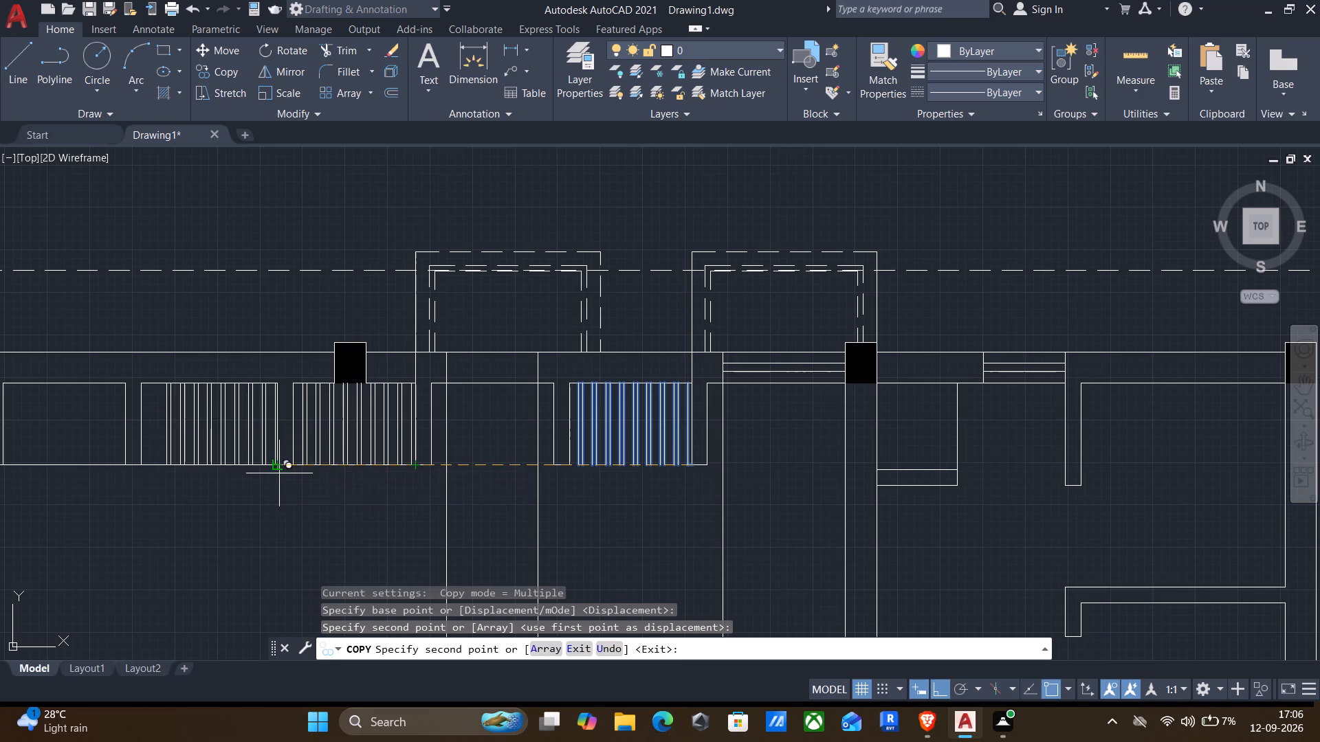
Place another copy of the slats 4160 from the base point in the left compartment of the long upper wardrobe.
scroll(123, 466, "up", 2)
left_click(124, 462)
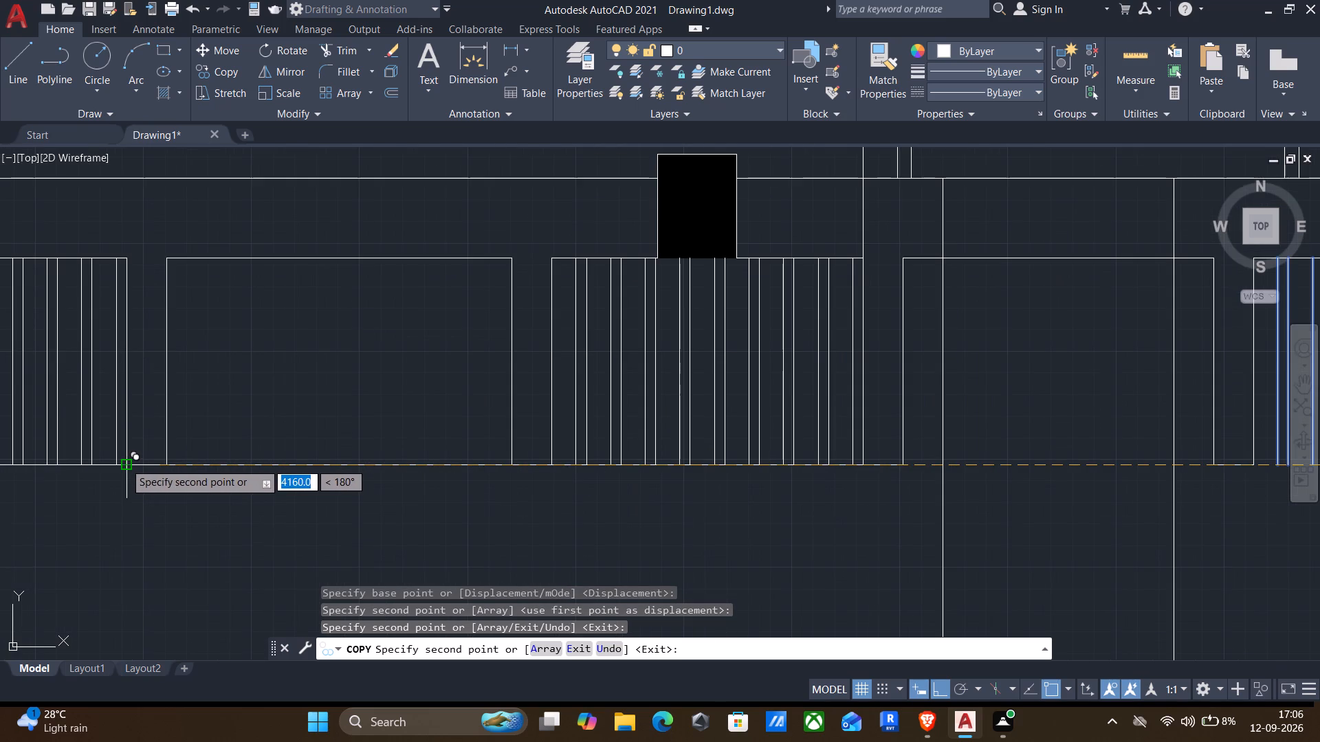
scroll(144, 475, "down", 2)
middle_click_drag(163, 486, 895, 468)
scroll(899, 458, "down", 1)
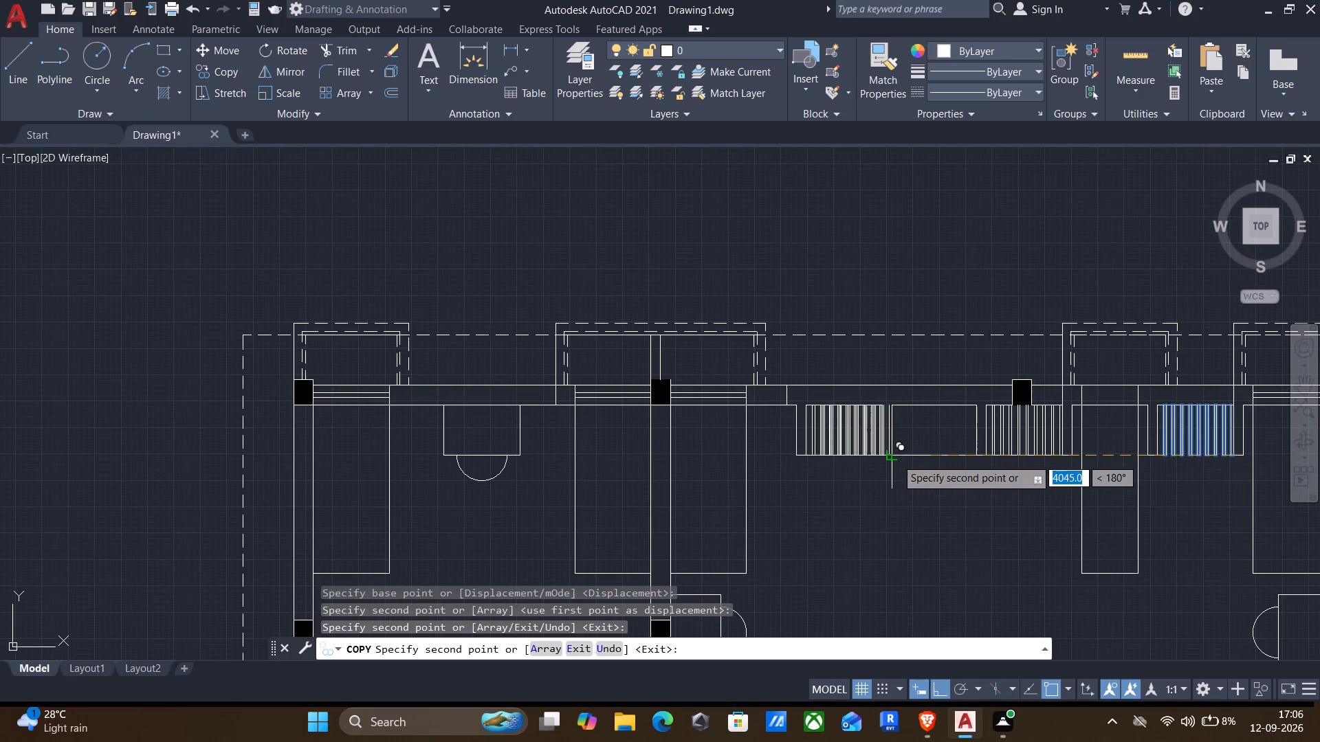
scroll(899, 456, "down", 2)
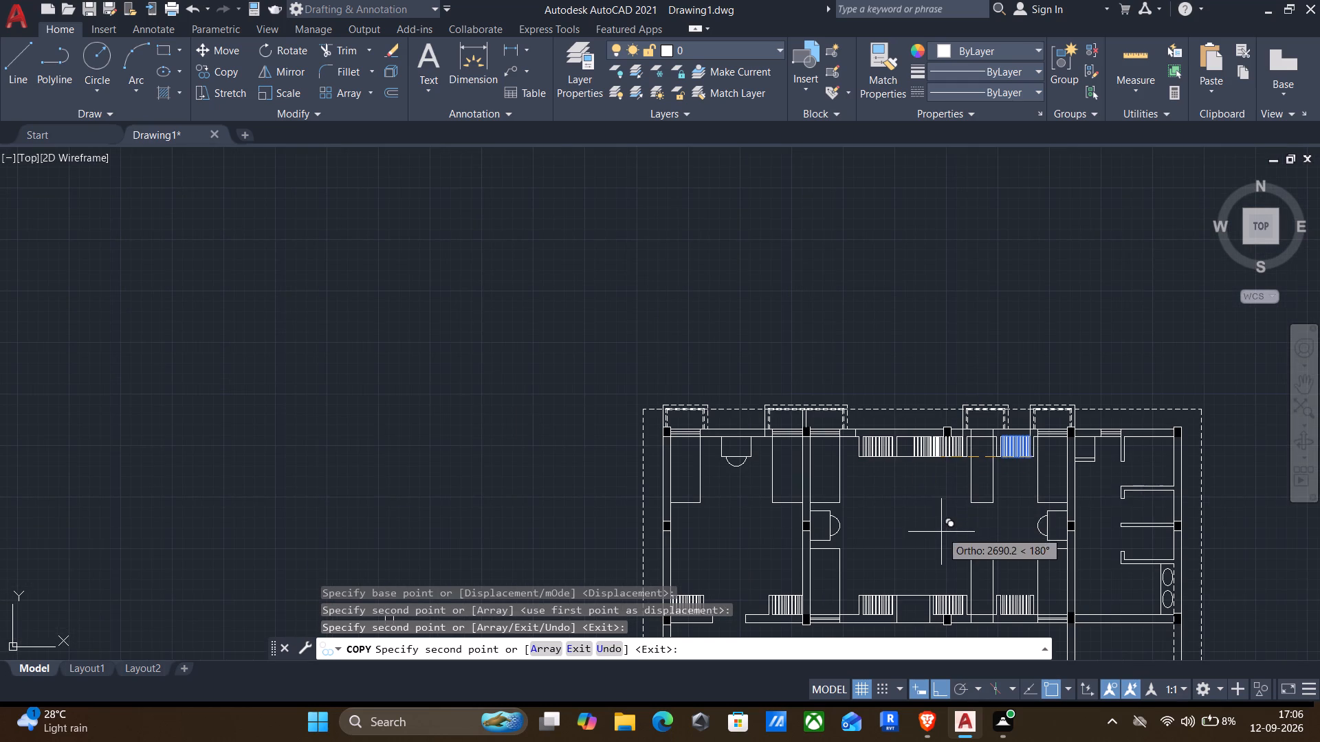
middle_click_drag(939, 536, 813, 527)
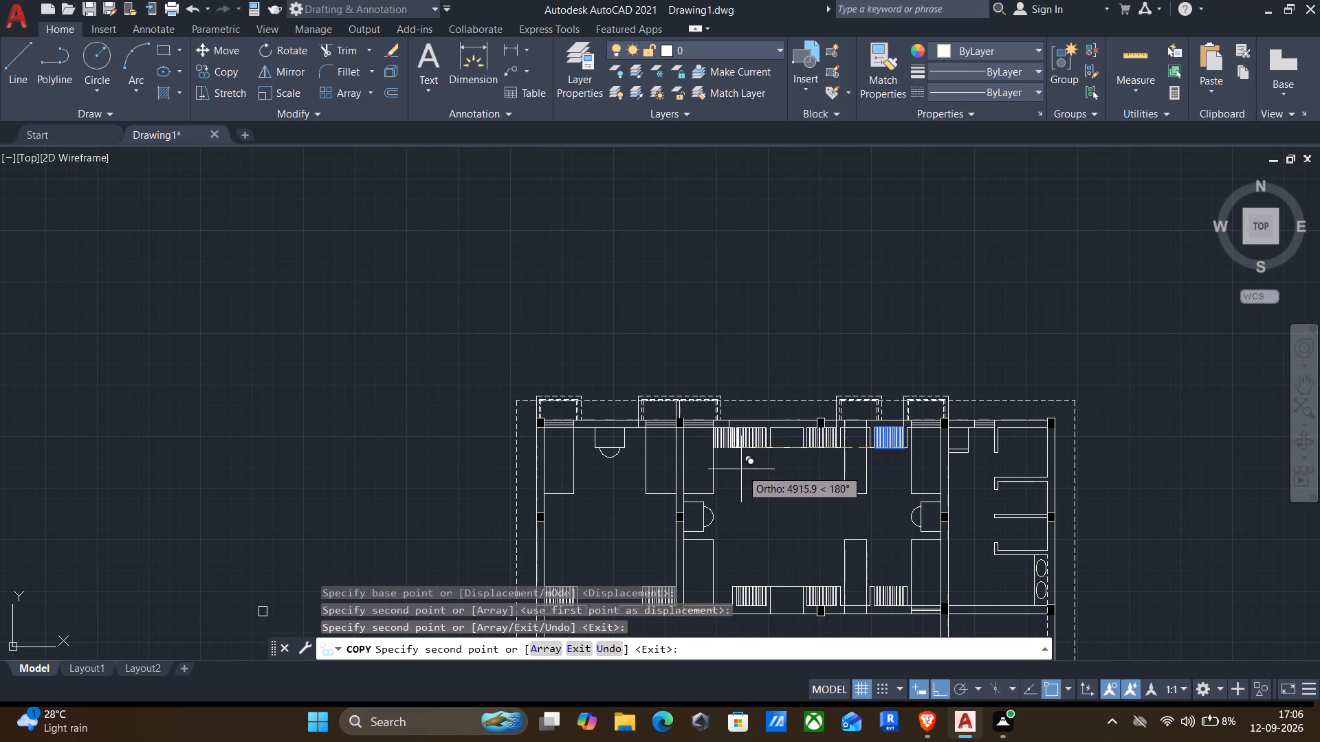
middle_click_drag(742, 476, 744, 391)
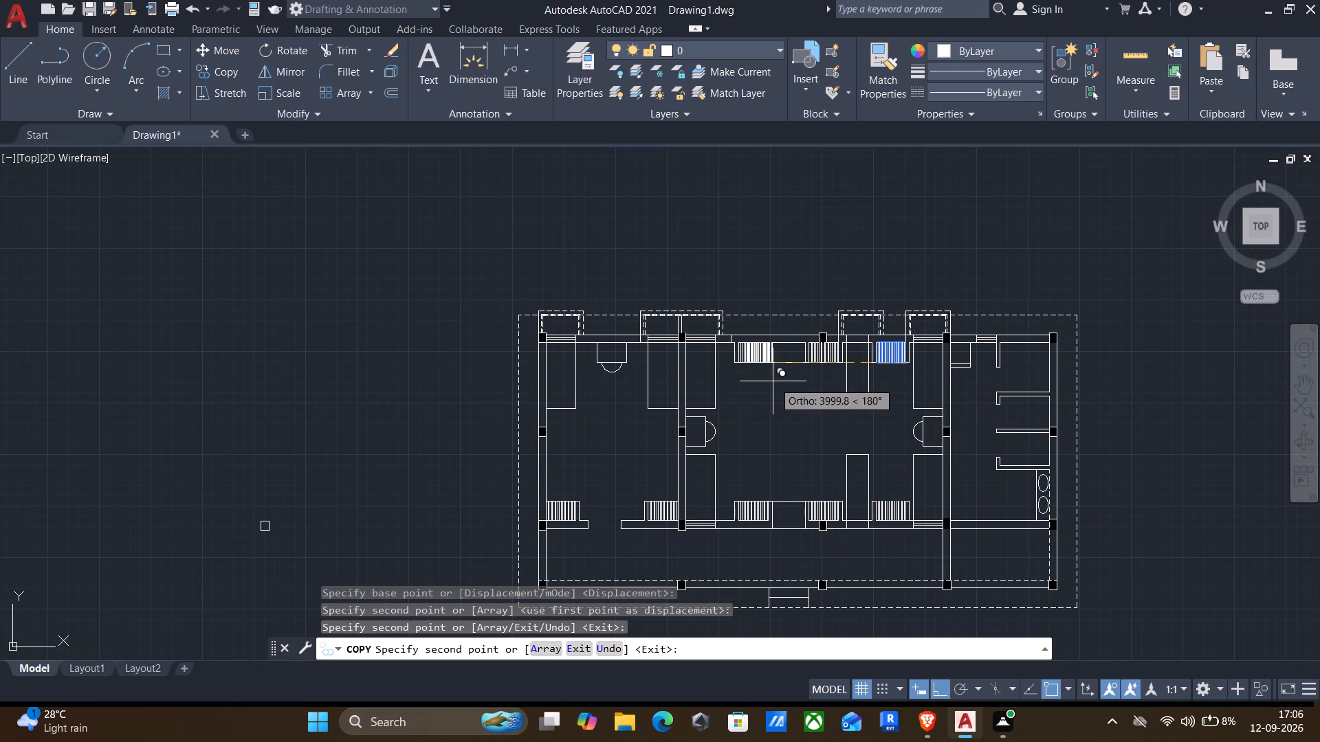
key("Escape")
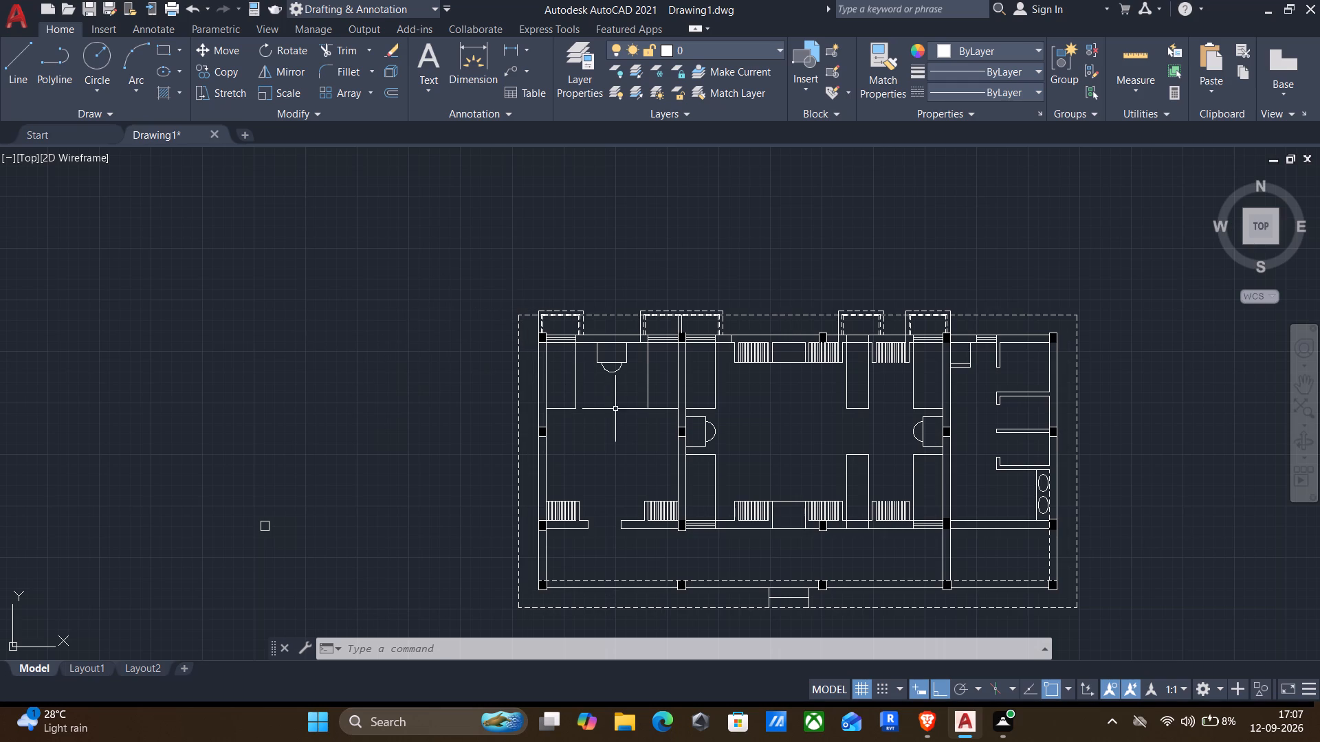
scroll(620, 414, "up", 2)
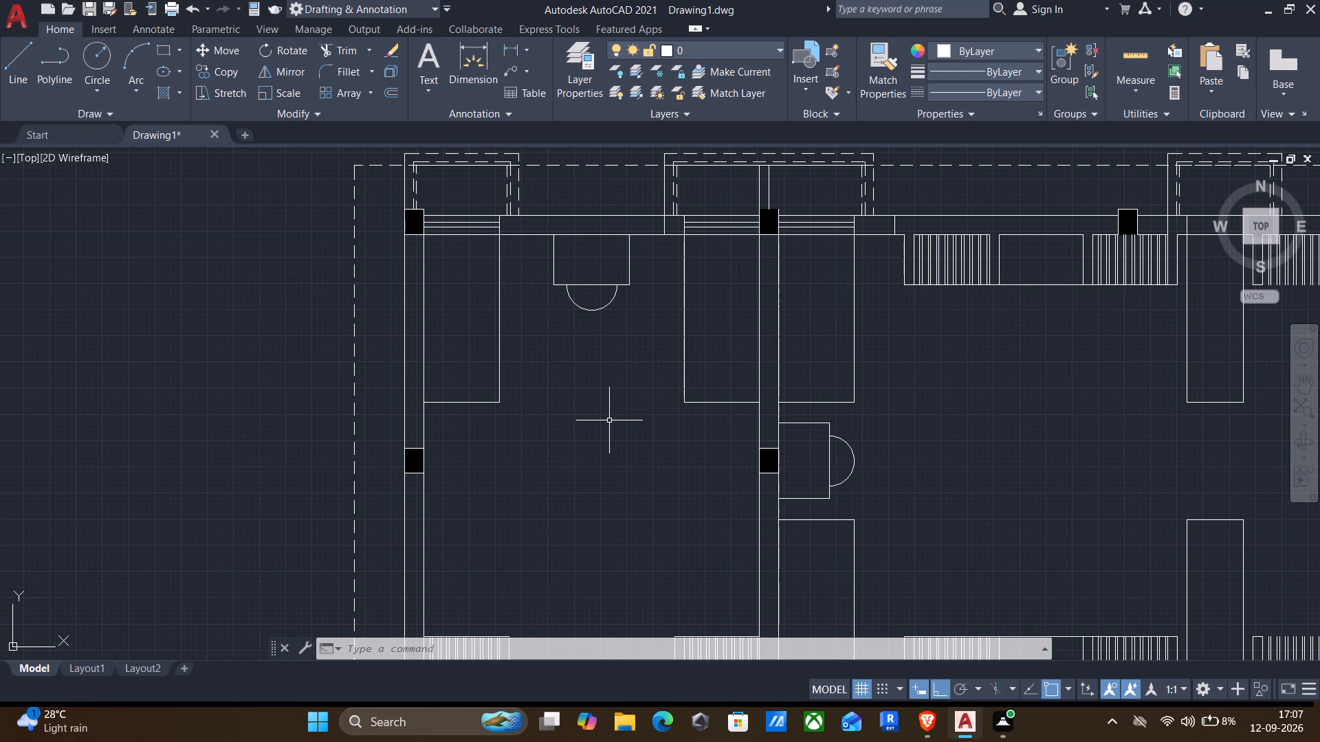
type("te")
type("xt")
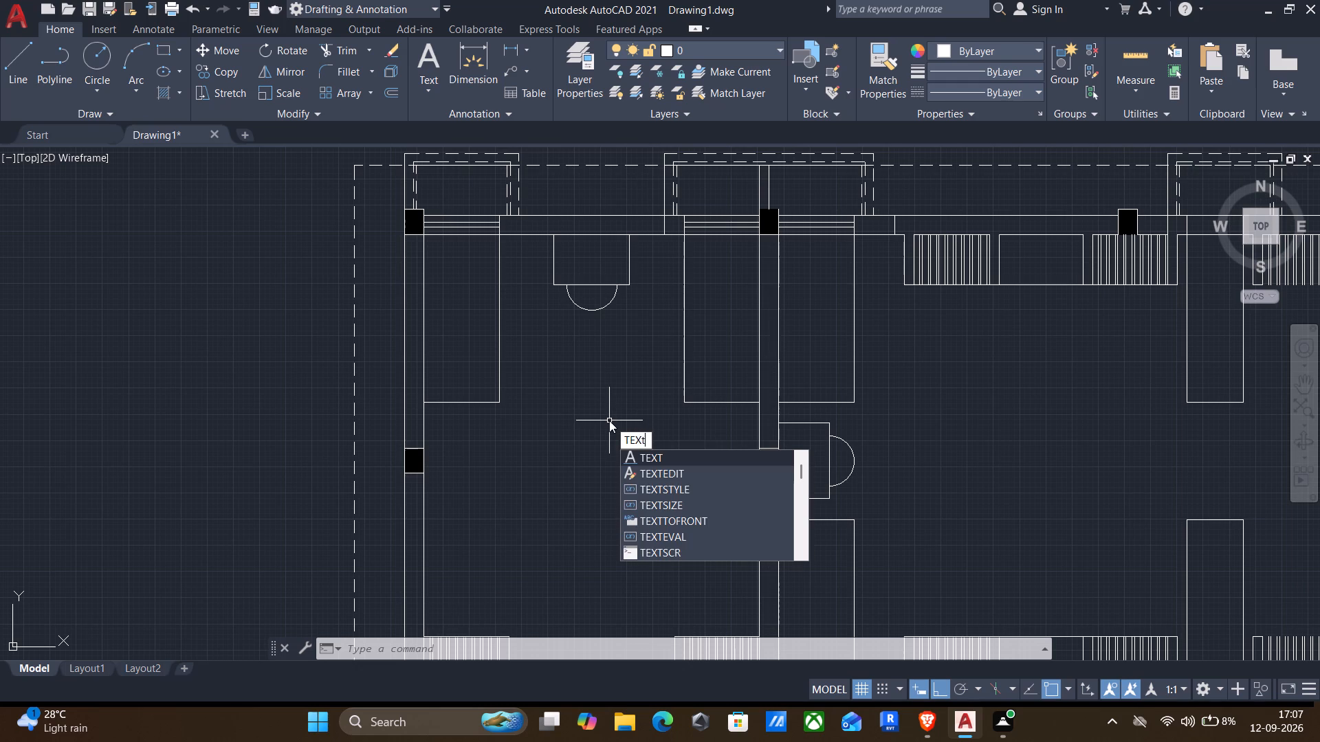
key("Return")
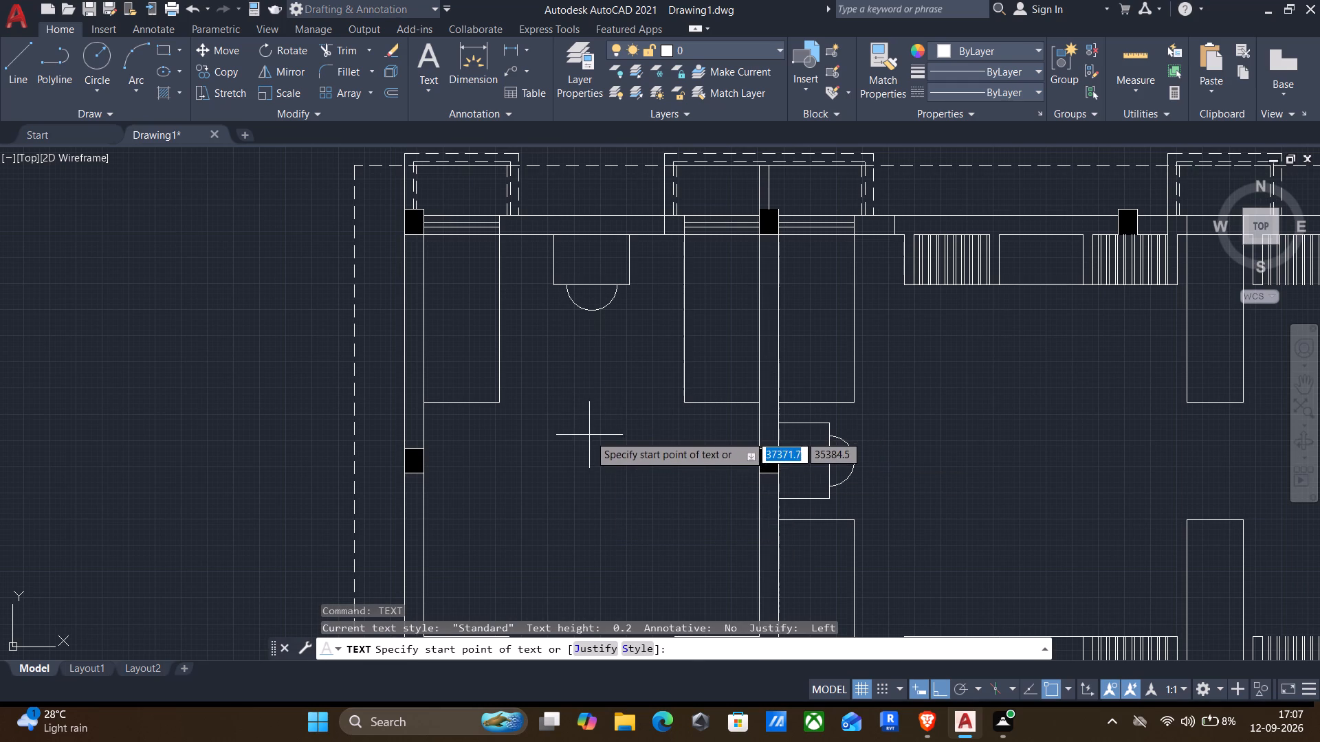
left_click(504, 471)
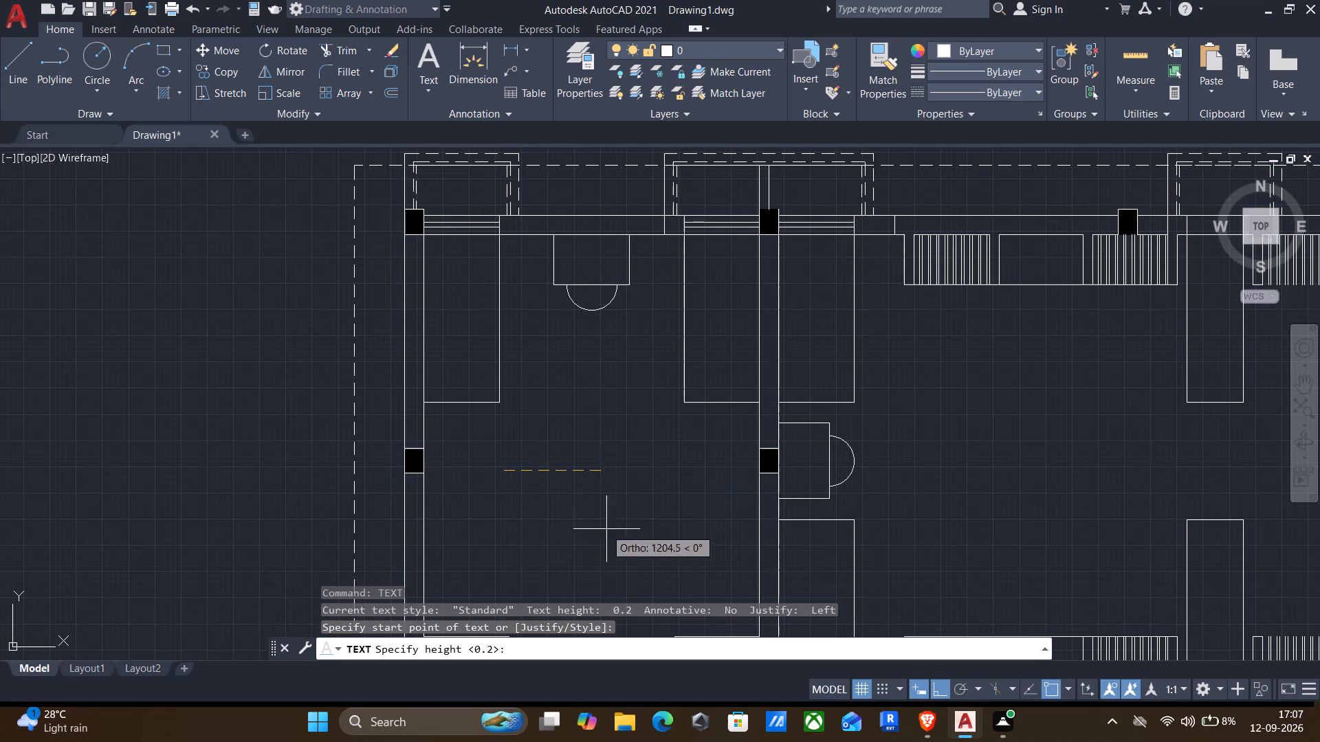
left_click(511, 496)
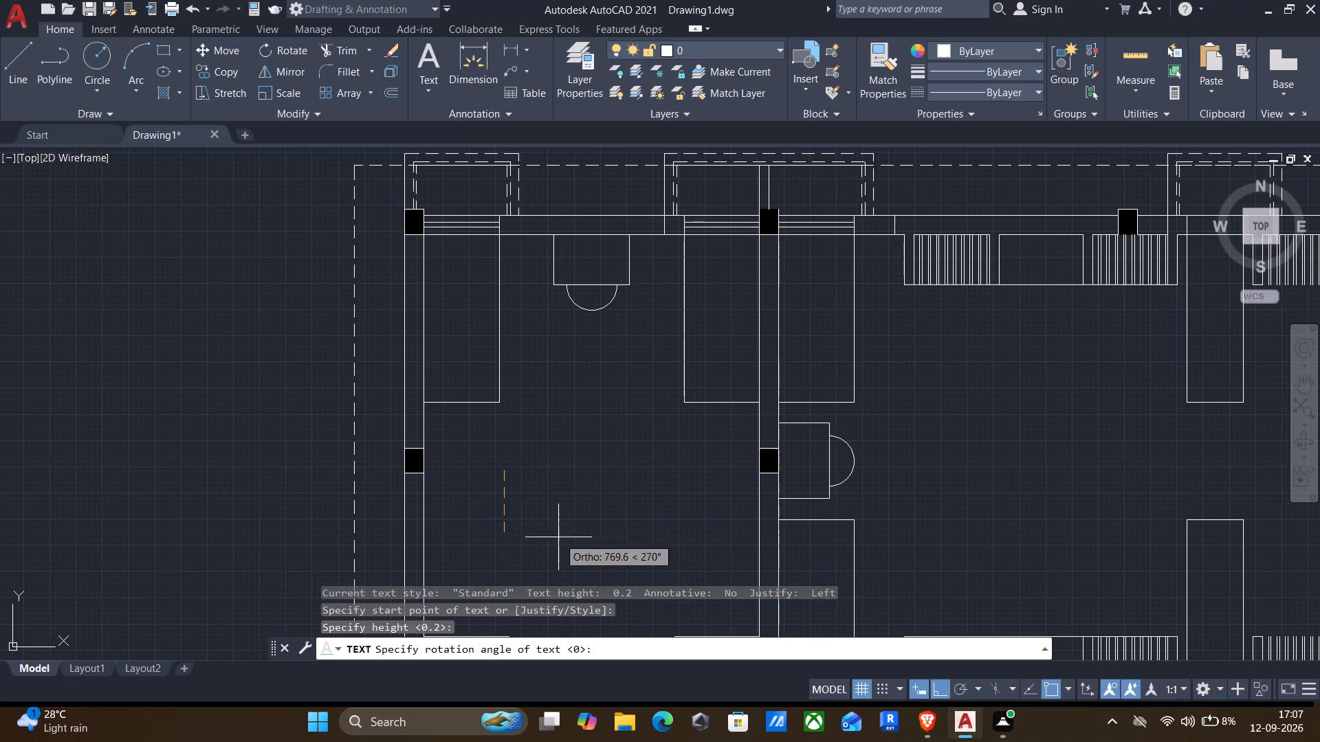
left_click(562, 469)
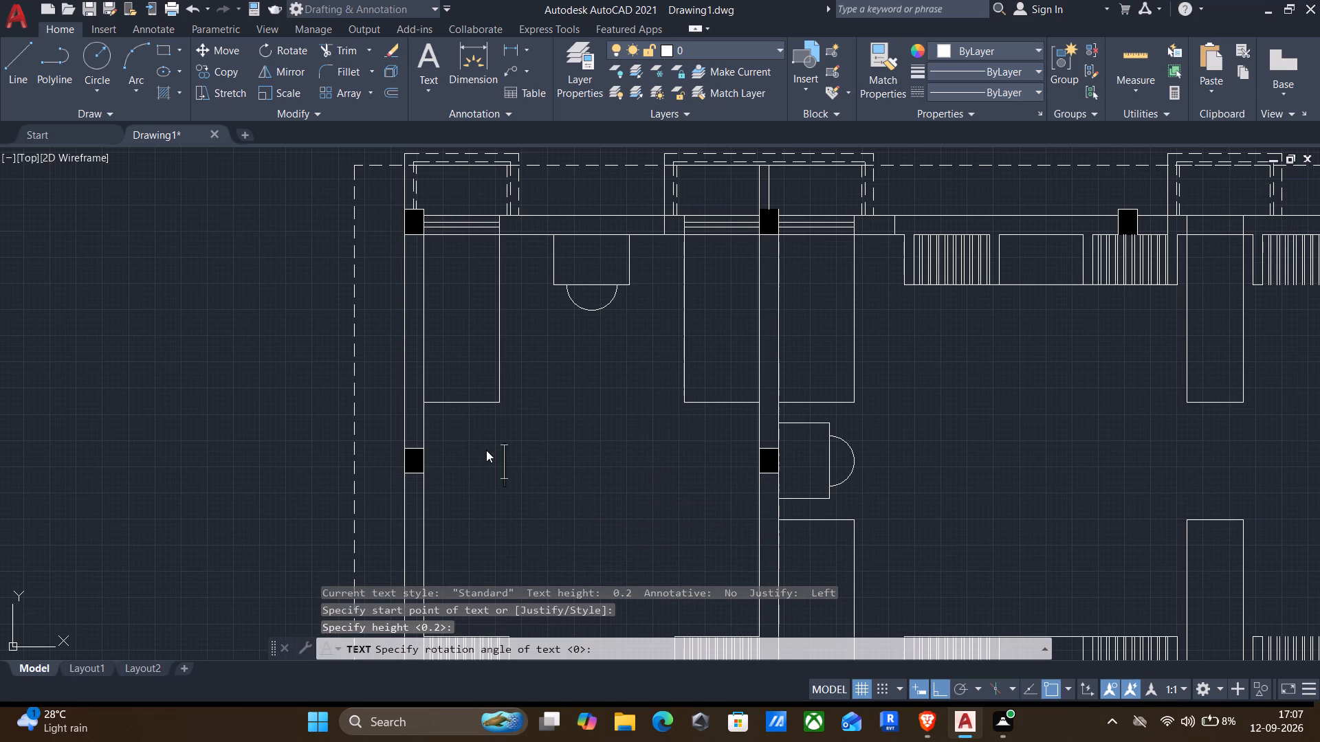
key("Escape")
Create a multiline text label reading DORMITORY-1 in the open middle of the first room.
left_click(421, 63)
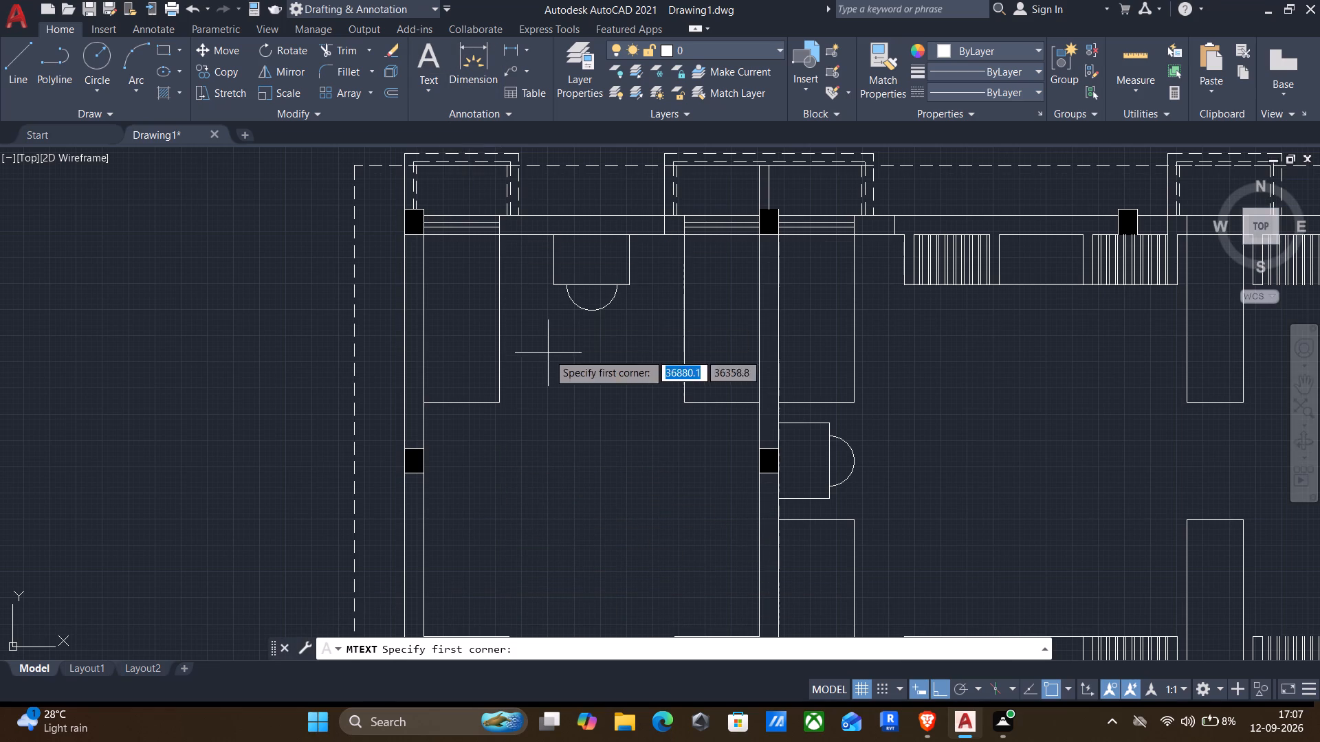
left_click(509, 443)
left_click(585, 491)
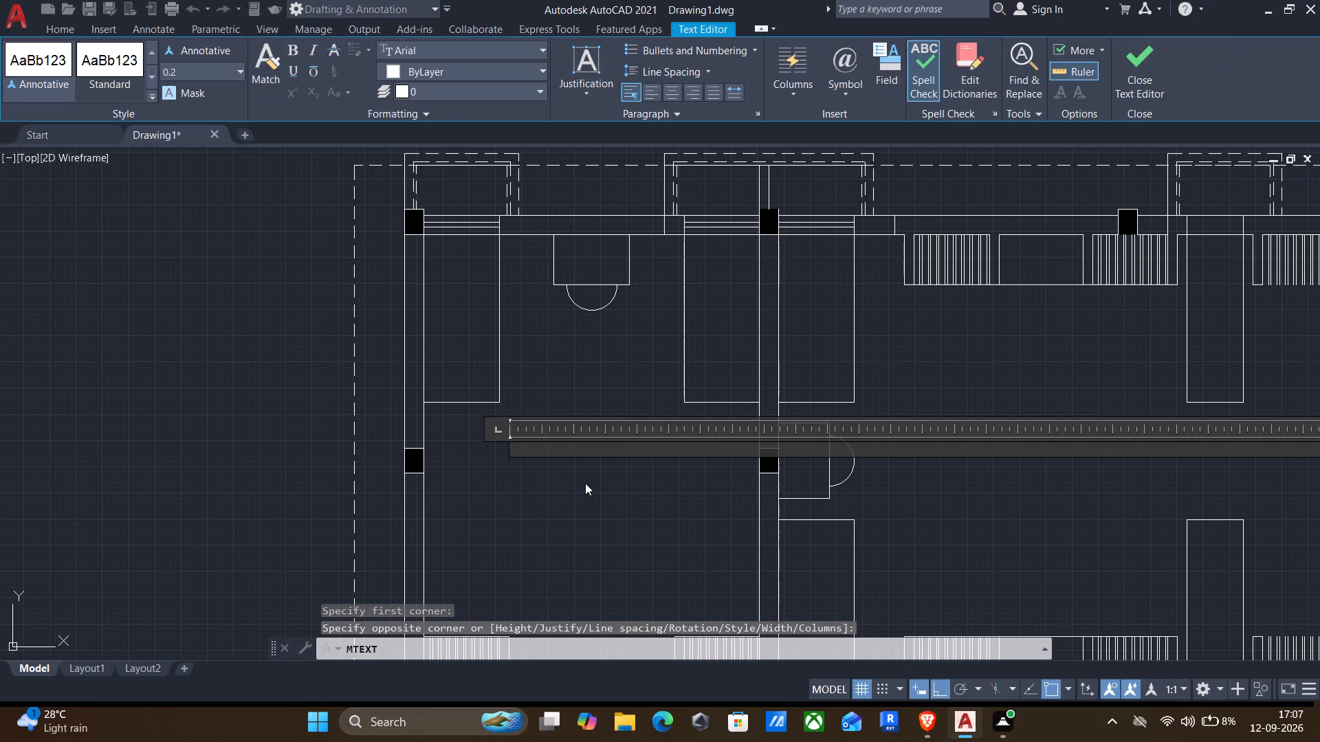
type("DOR")
type("MI")
type("TORY")
type("-1")
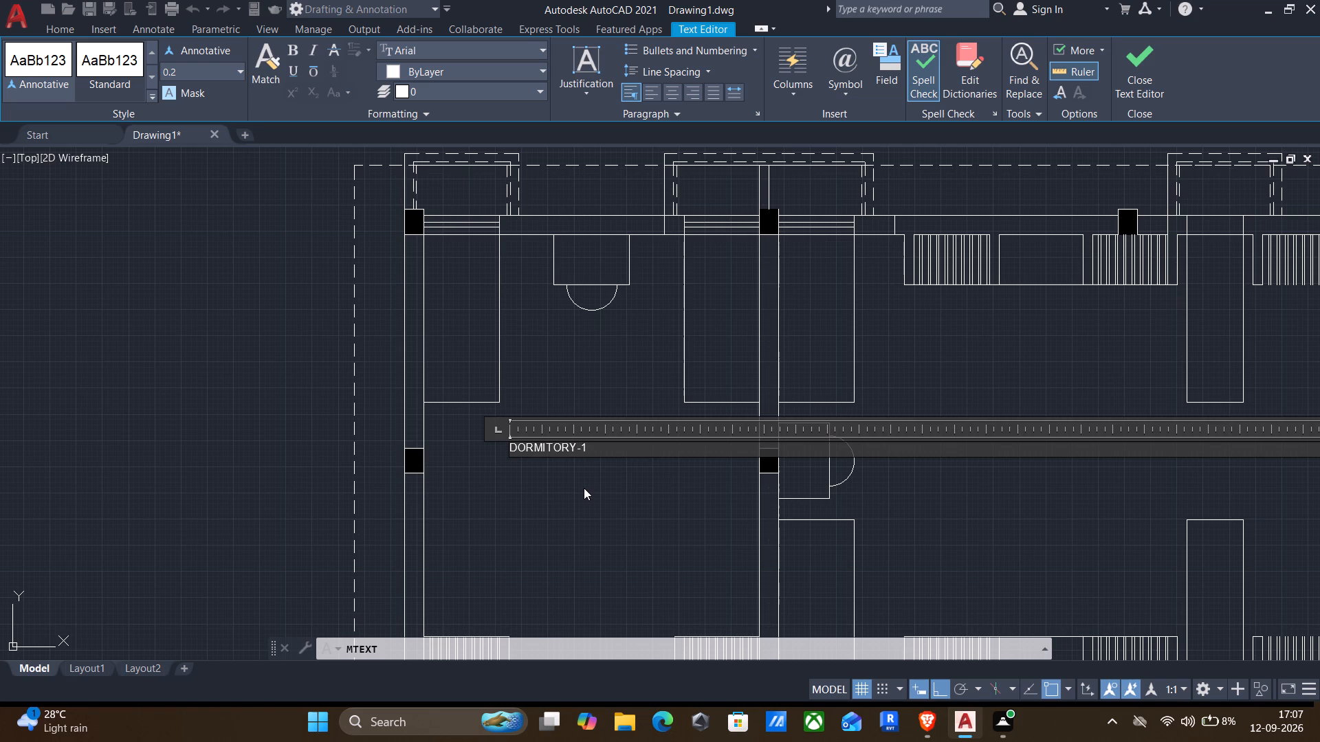
Add a second line reading 4000X5400 beneath DORMITORY-1 in the room label and finish the text.
key("Return")
type("45")
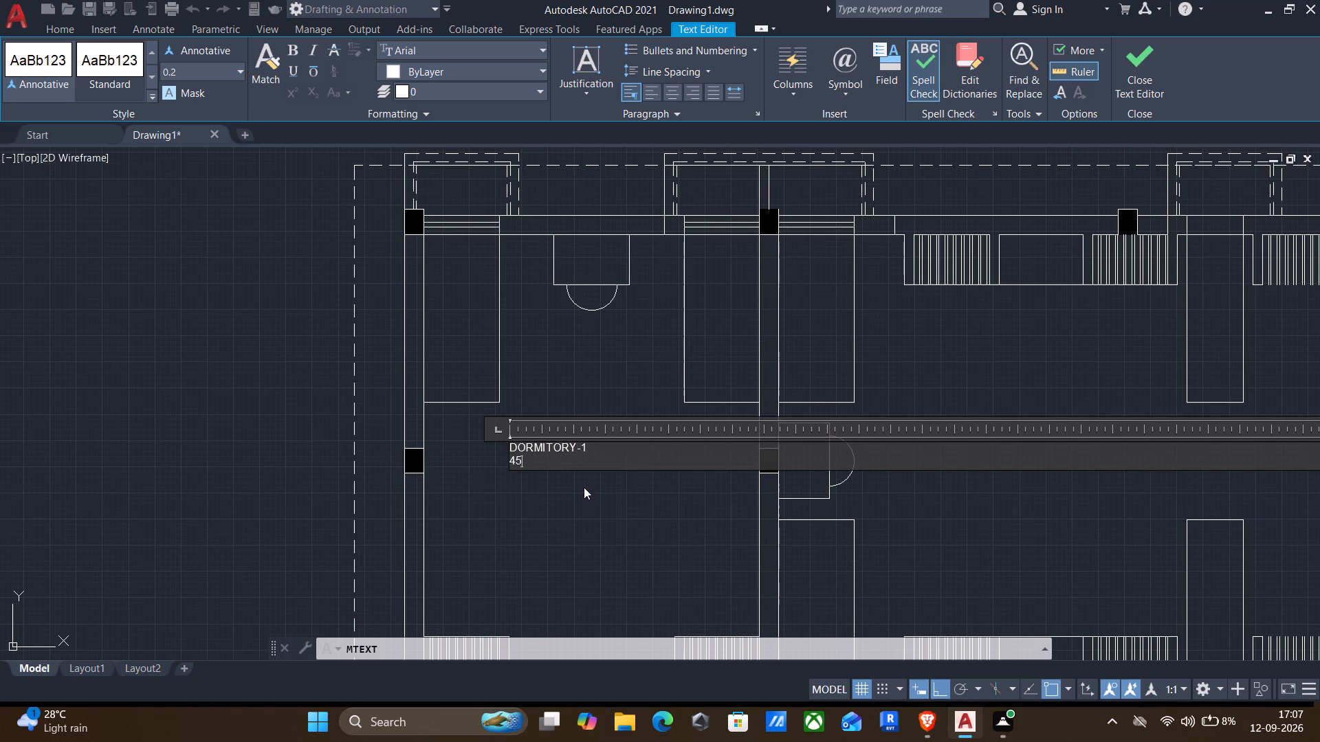
key("BackSpace")
key("BackSpace")
type("4000")
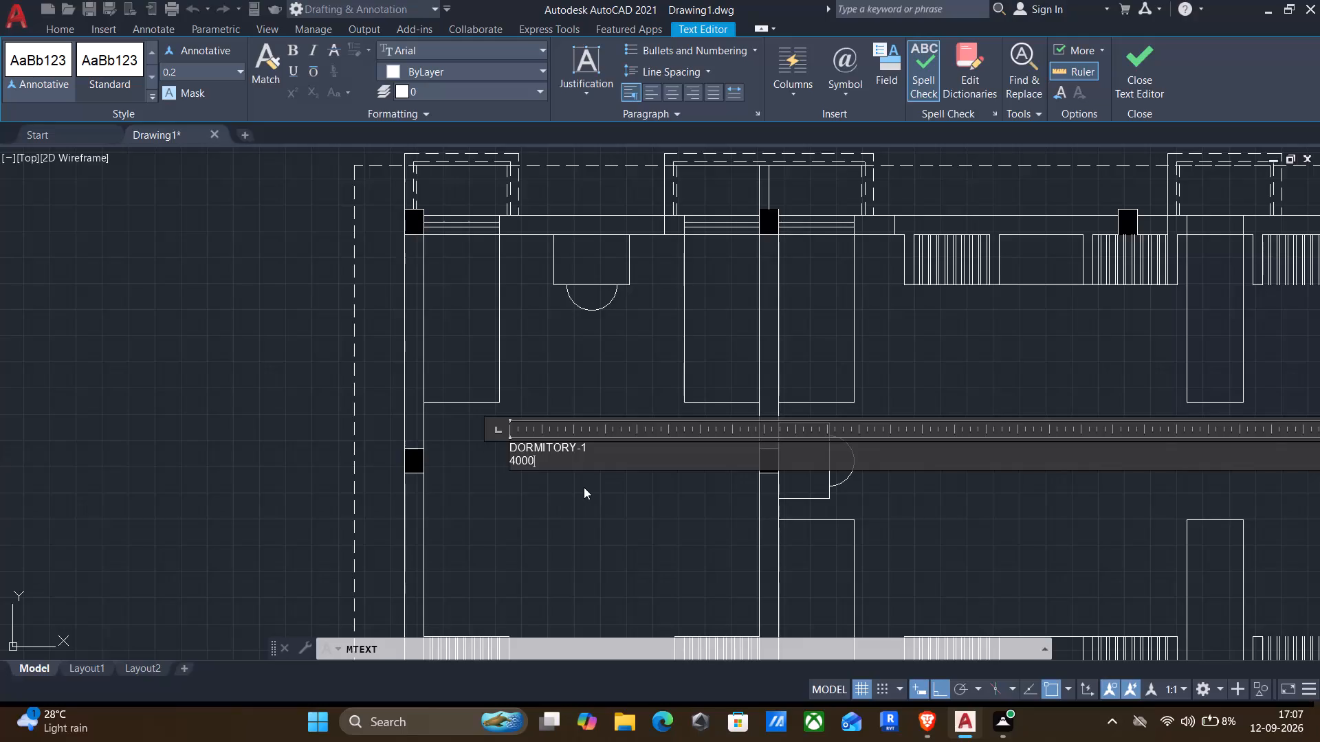
key("x")
type("5400")
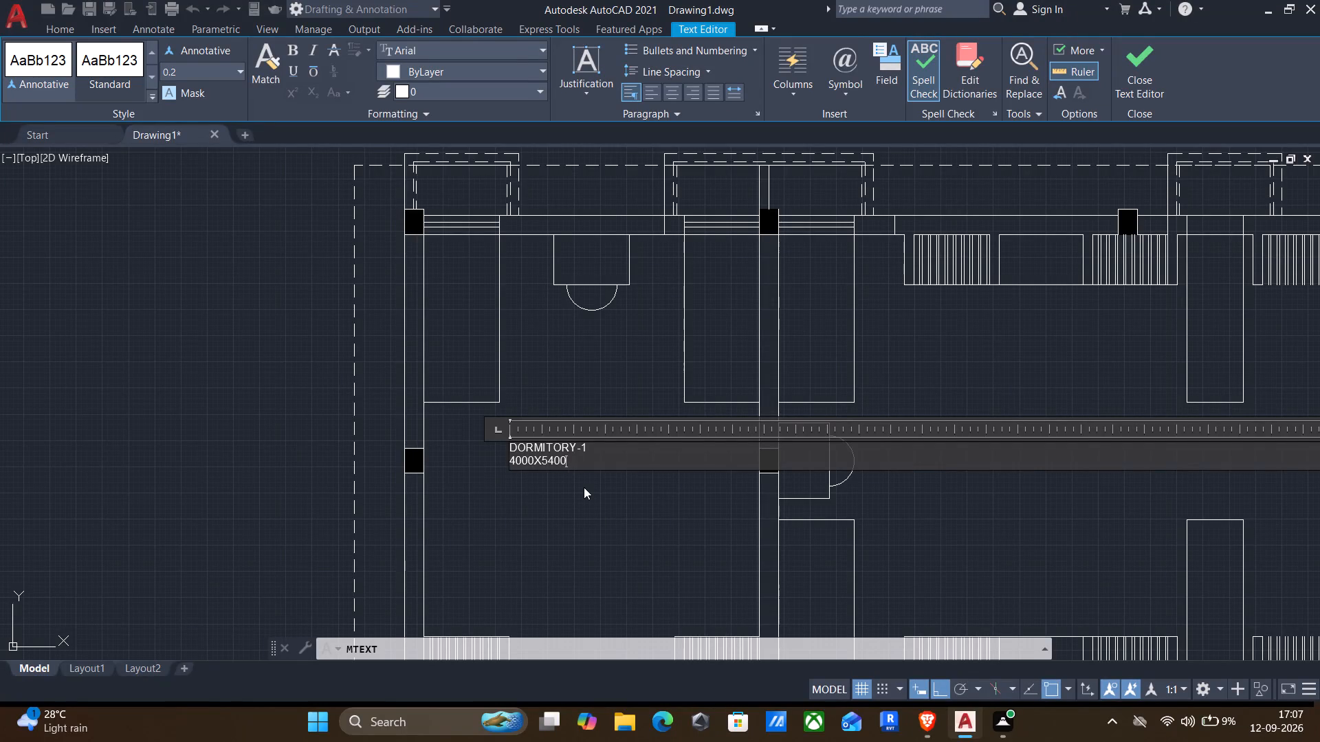
left_click(577, 550)
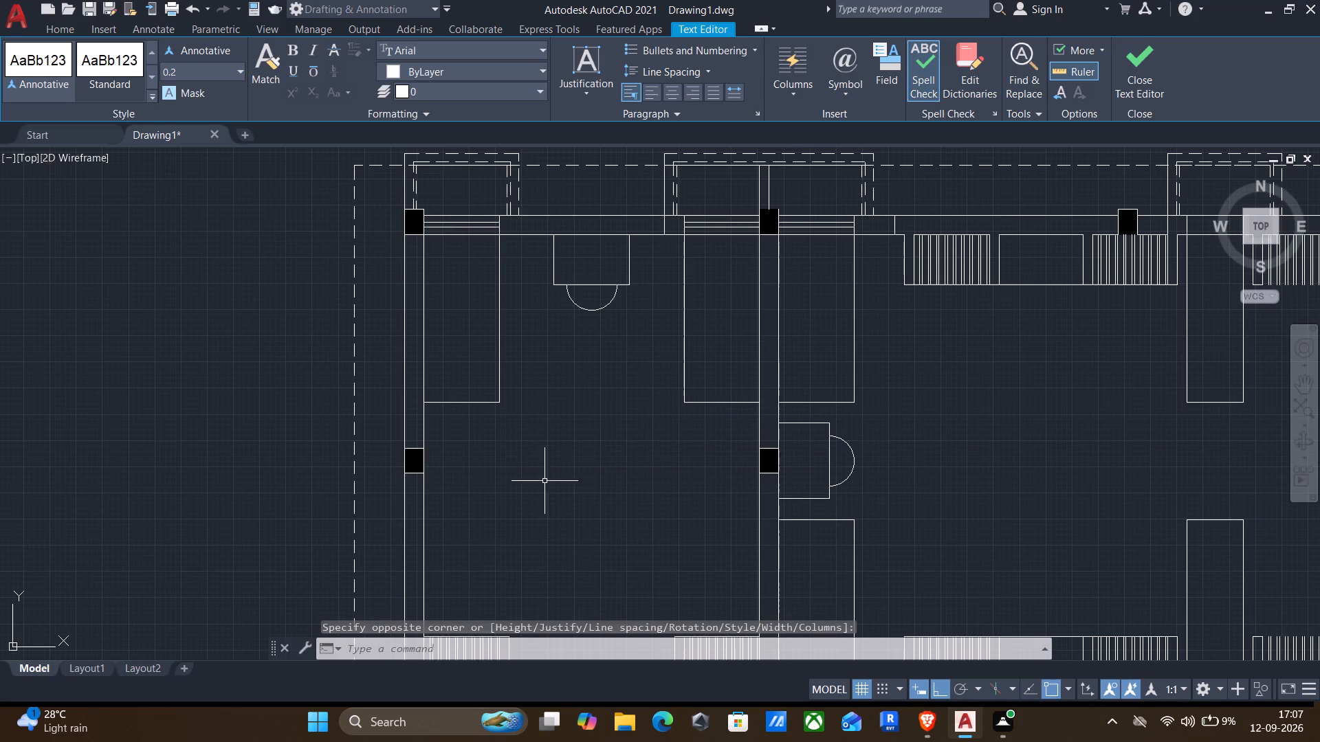
Select the tiny DORMITORY-1 label, open its properties and set its text height to 100.
left_click(510, 430)
left_click(613, 504)
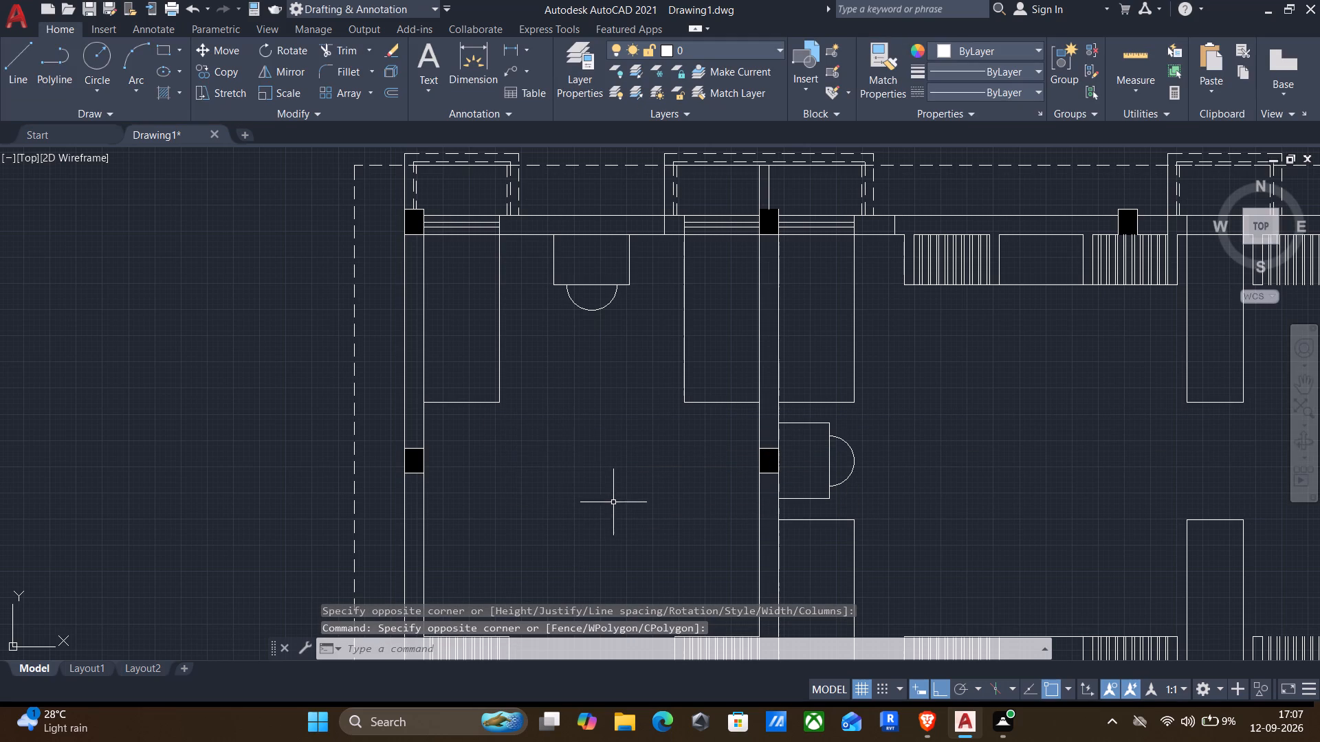
left_click(520, 370)
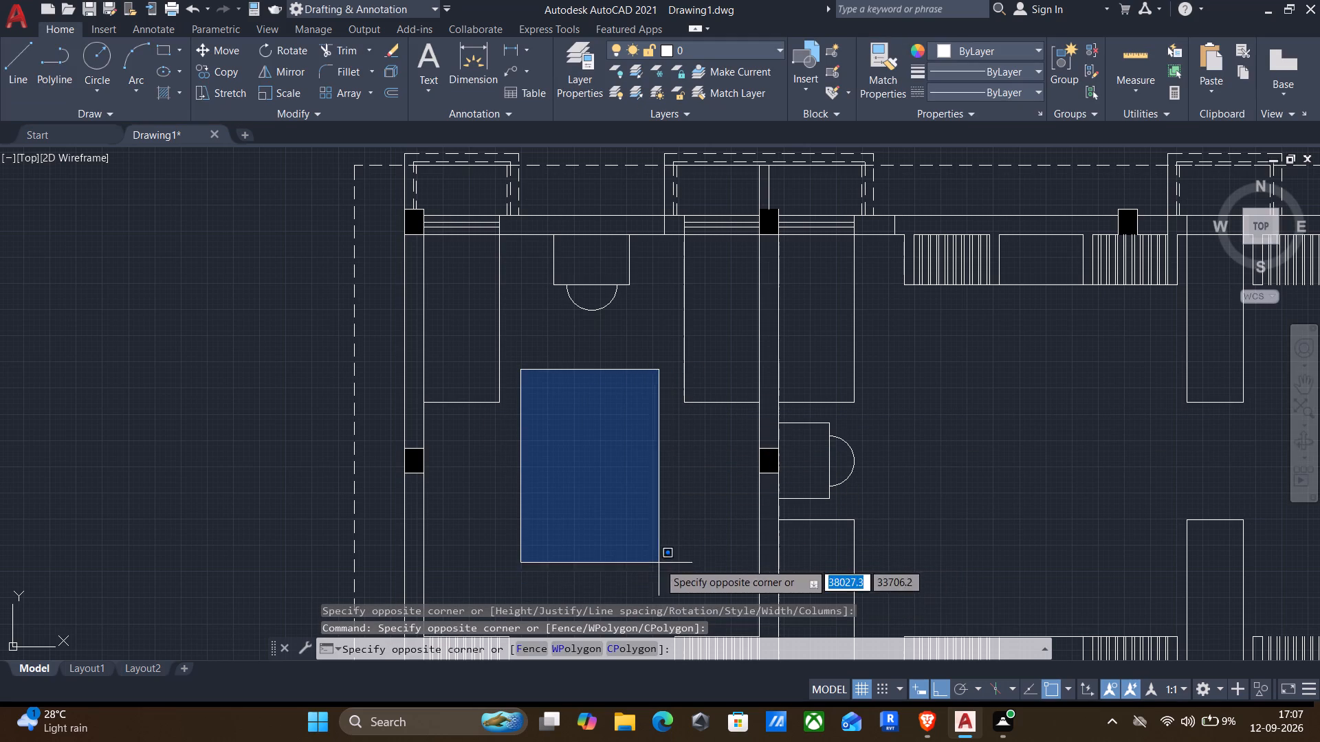
left_click(654, 557)
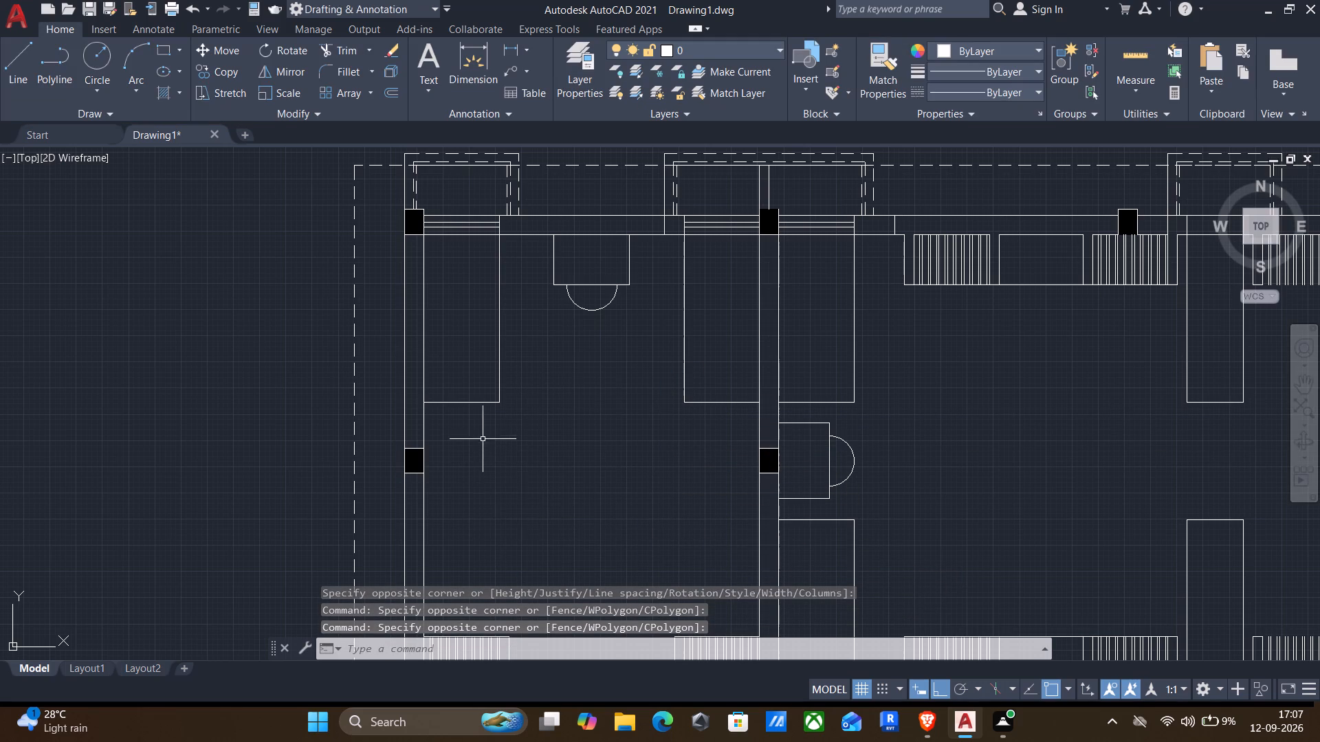
left_click(483, 439)
left_click(703, 535)
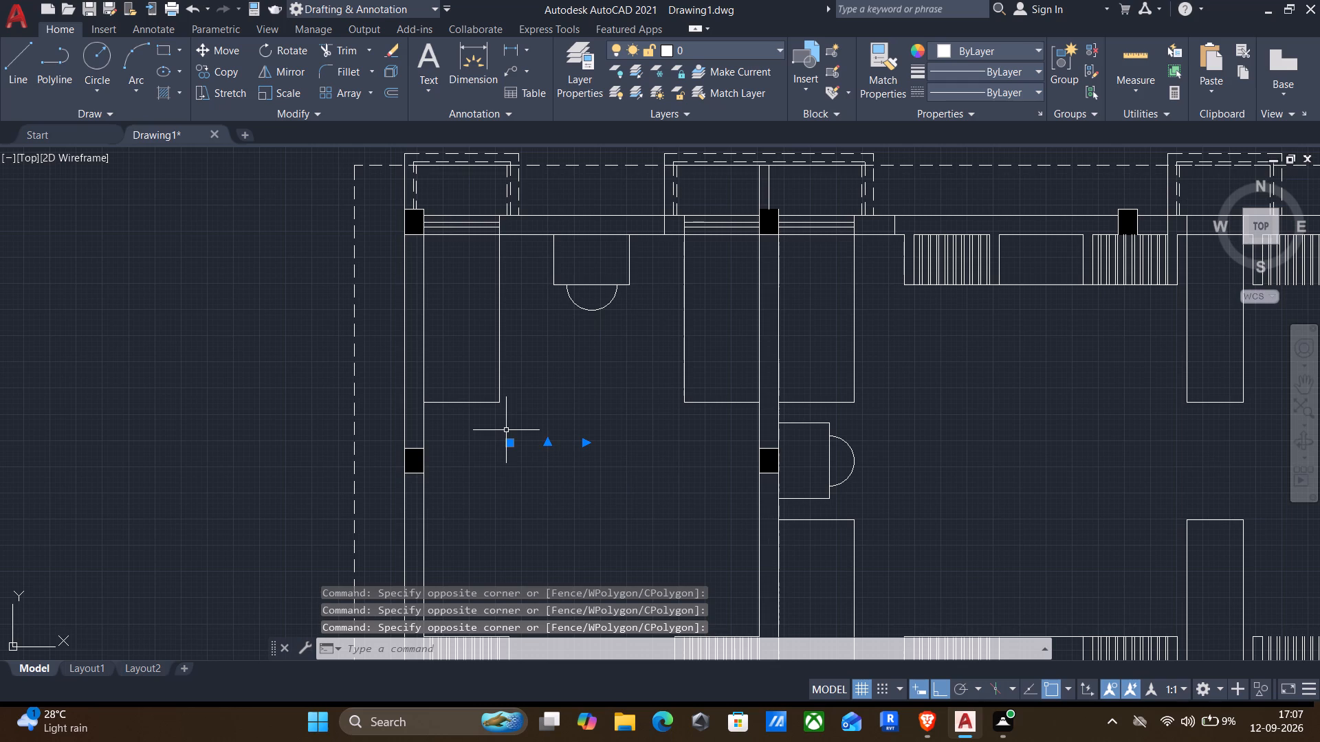
right_click(651, 516)
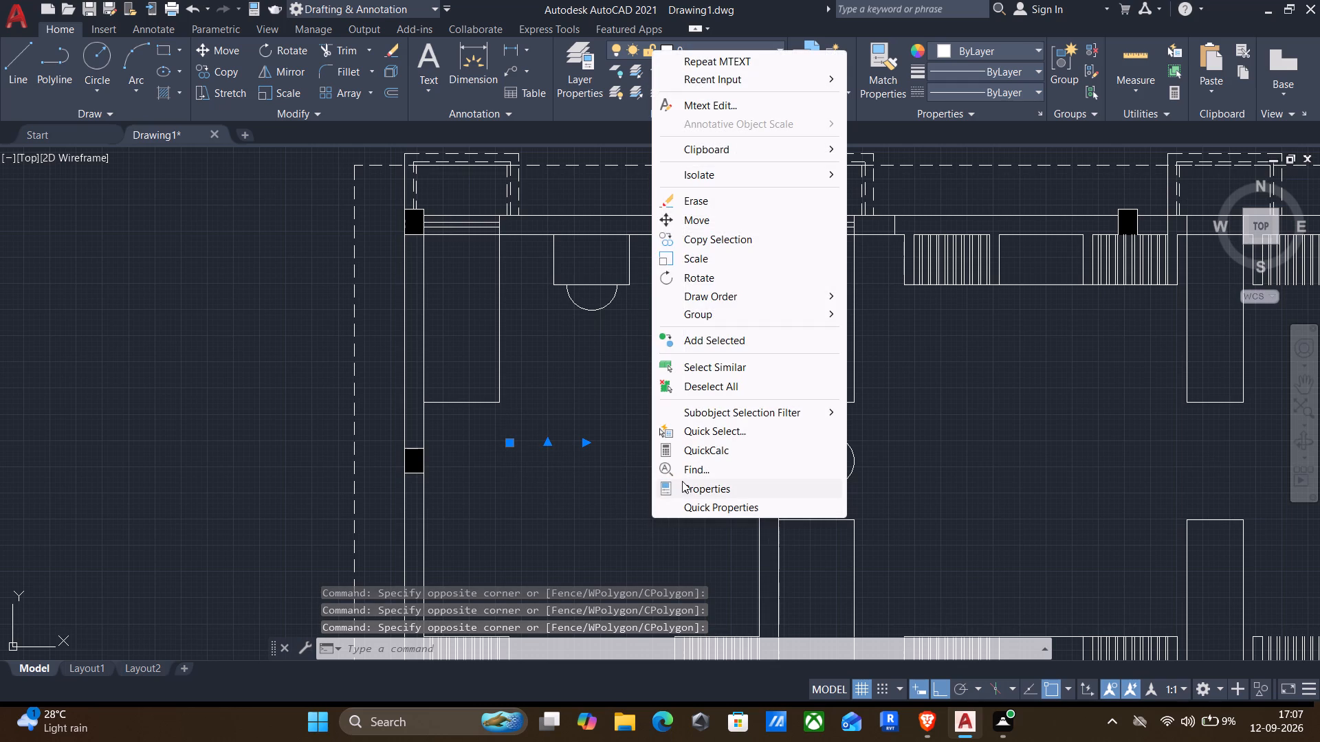
left_click(691, 493)
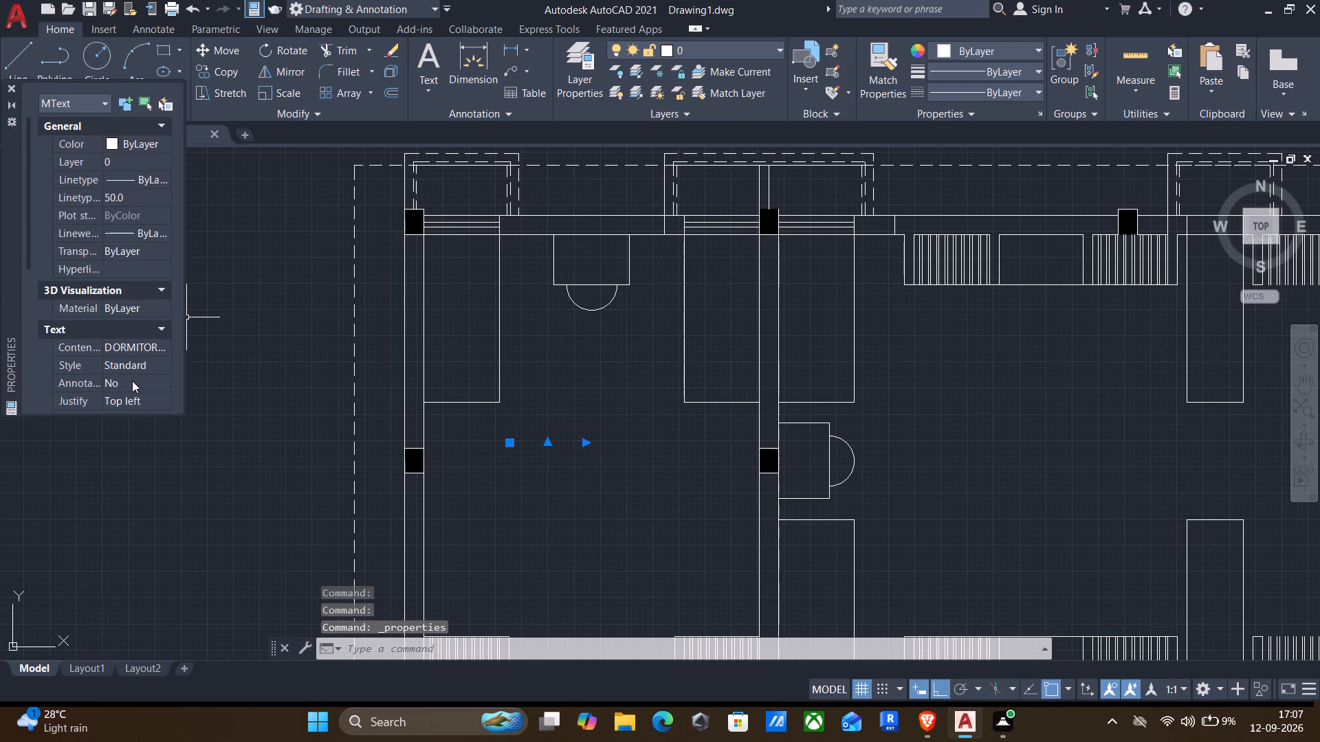
scroll(148, 353, "down", 3)
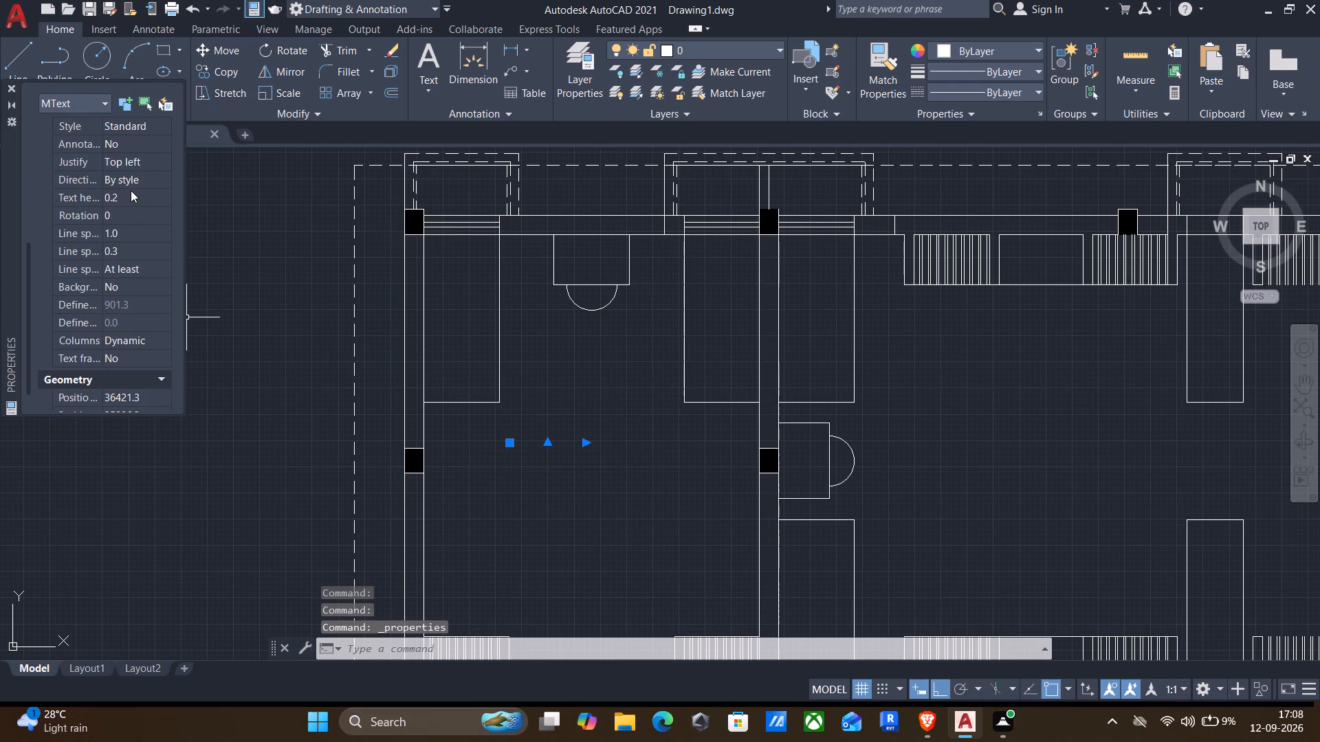
left_click(133, 196)
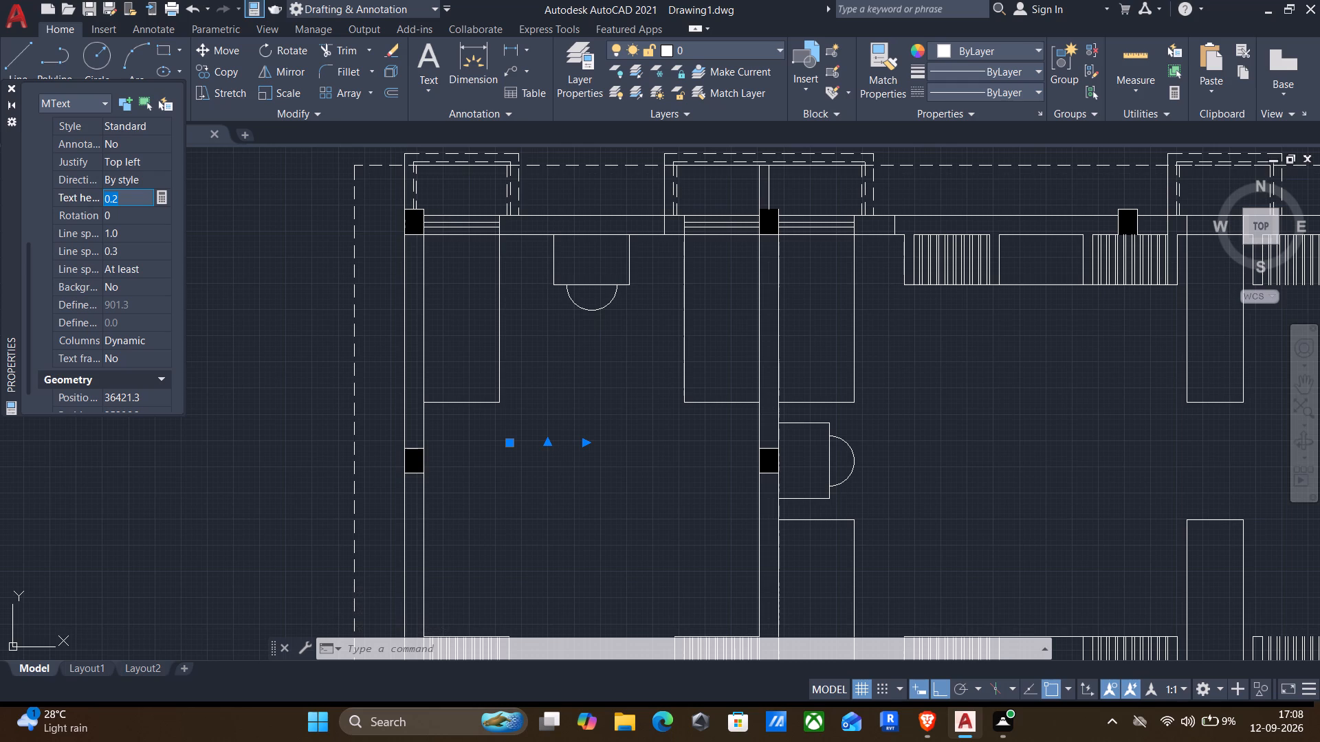
key("1")
type("00")
key("Return")
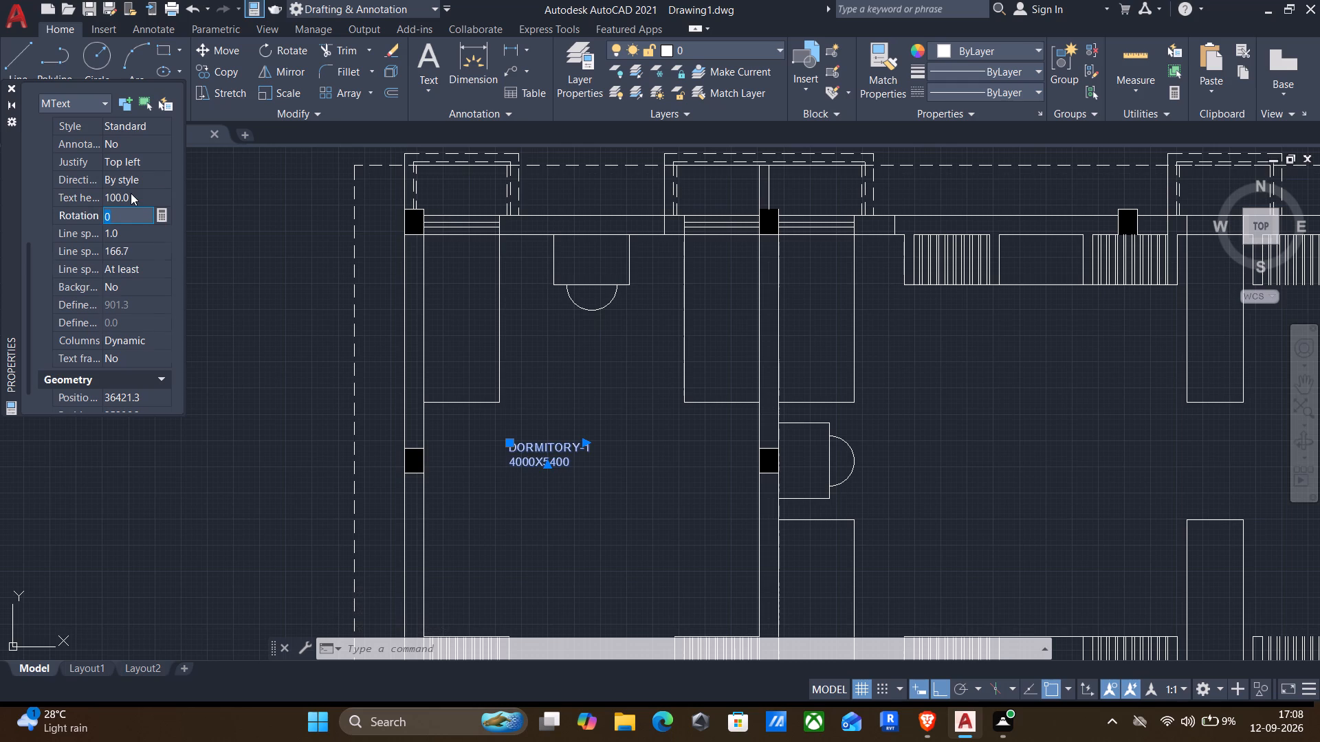
Set the DORMITORY-1 label's text height to 150 and deselect it.
left_click(143, 194)
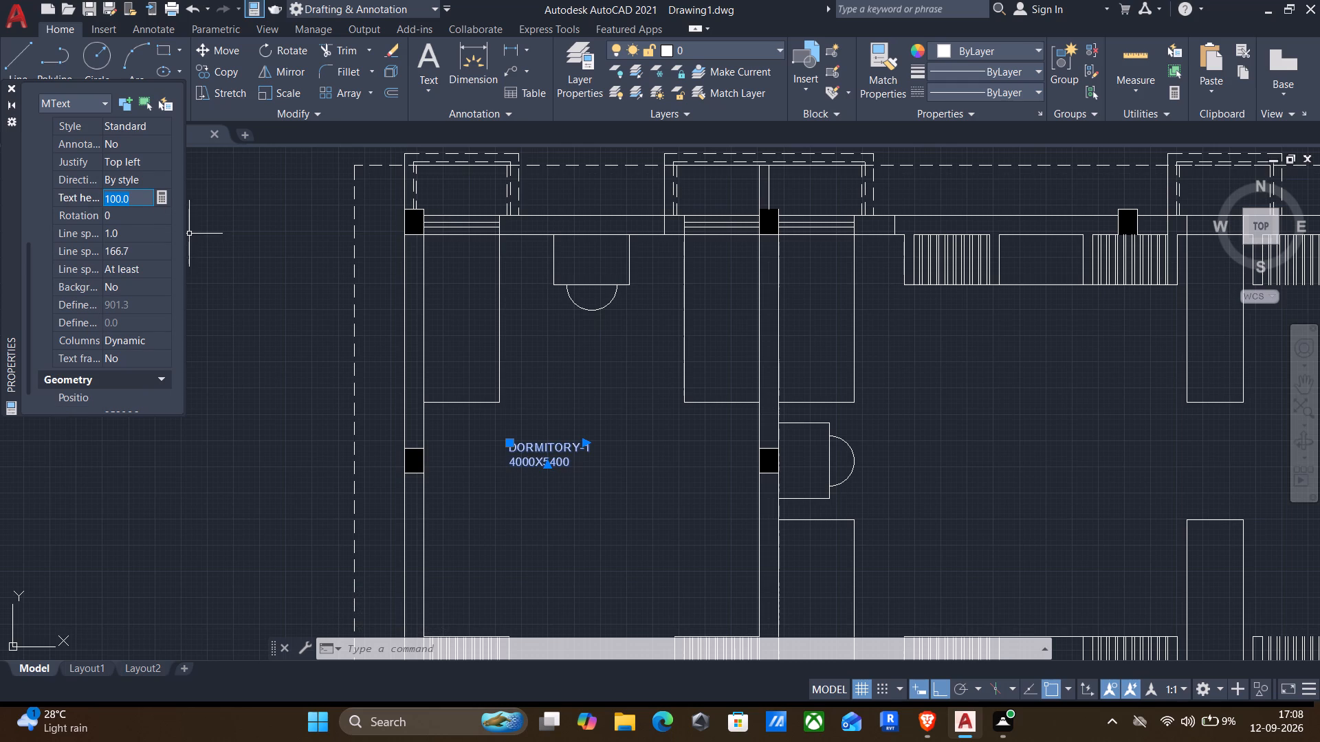
scroll(494, 404, "down", 2)
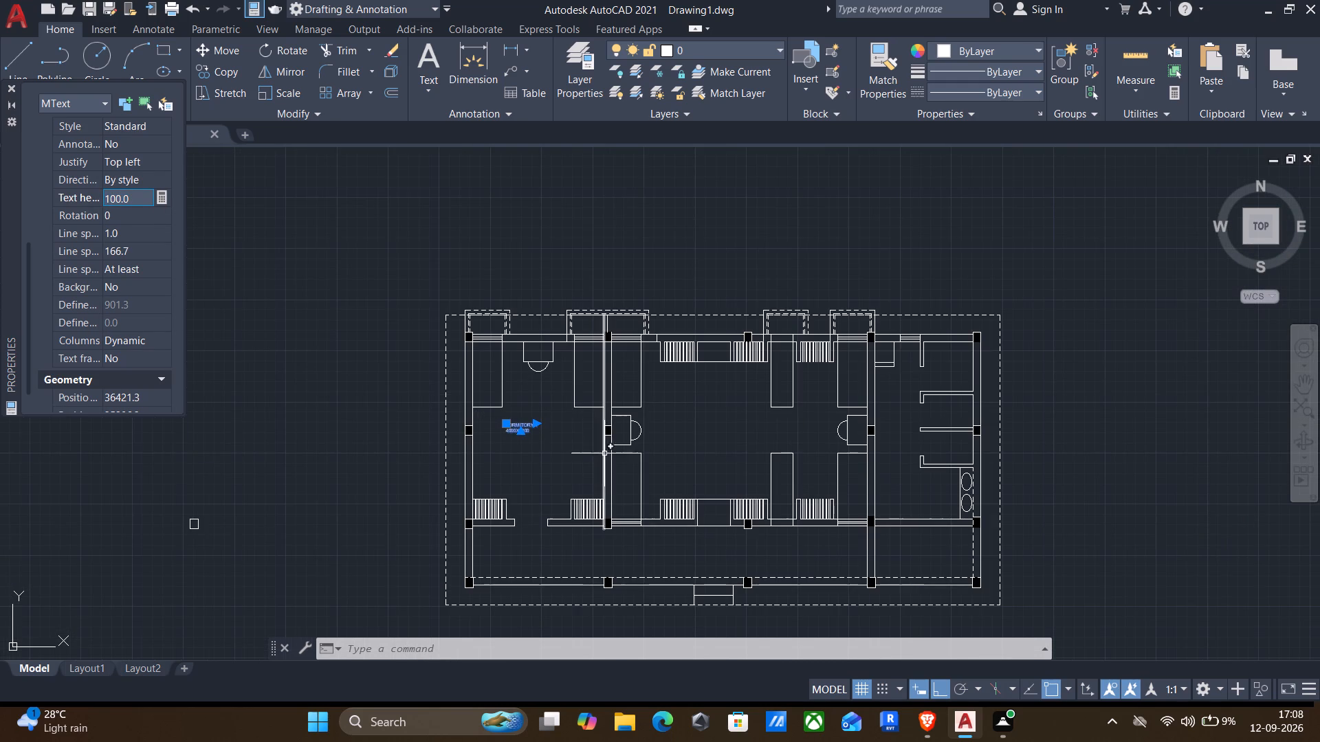
key("1")
type("50")
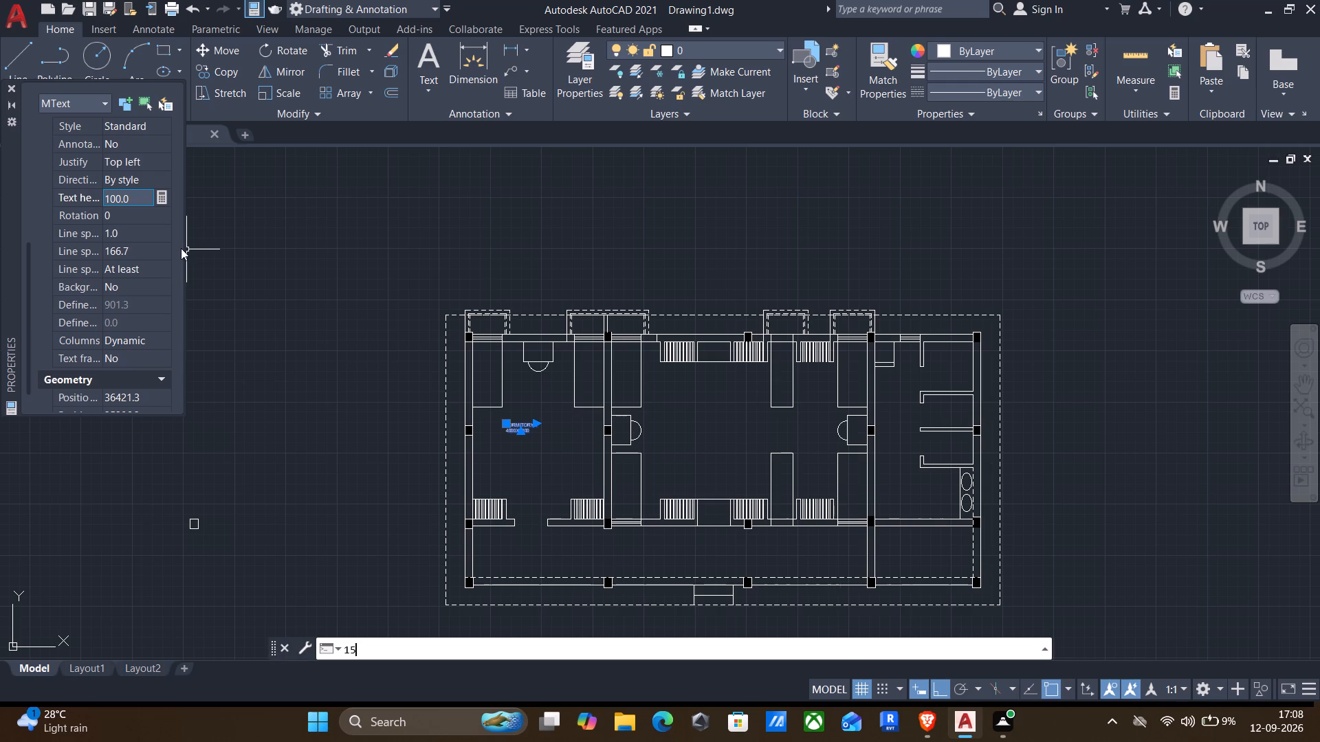
key("Return")
left_click(140, 197)
left_click_drag(140, 198, 34, 207)
key("1")
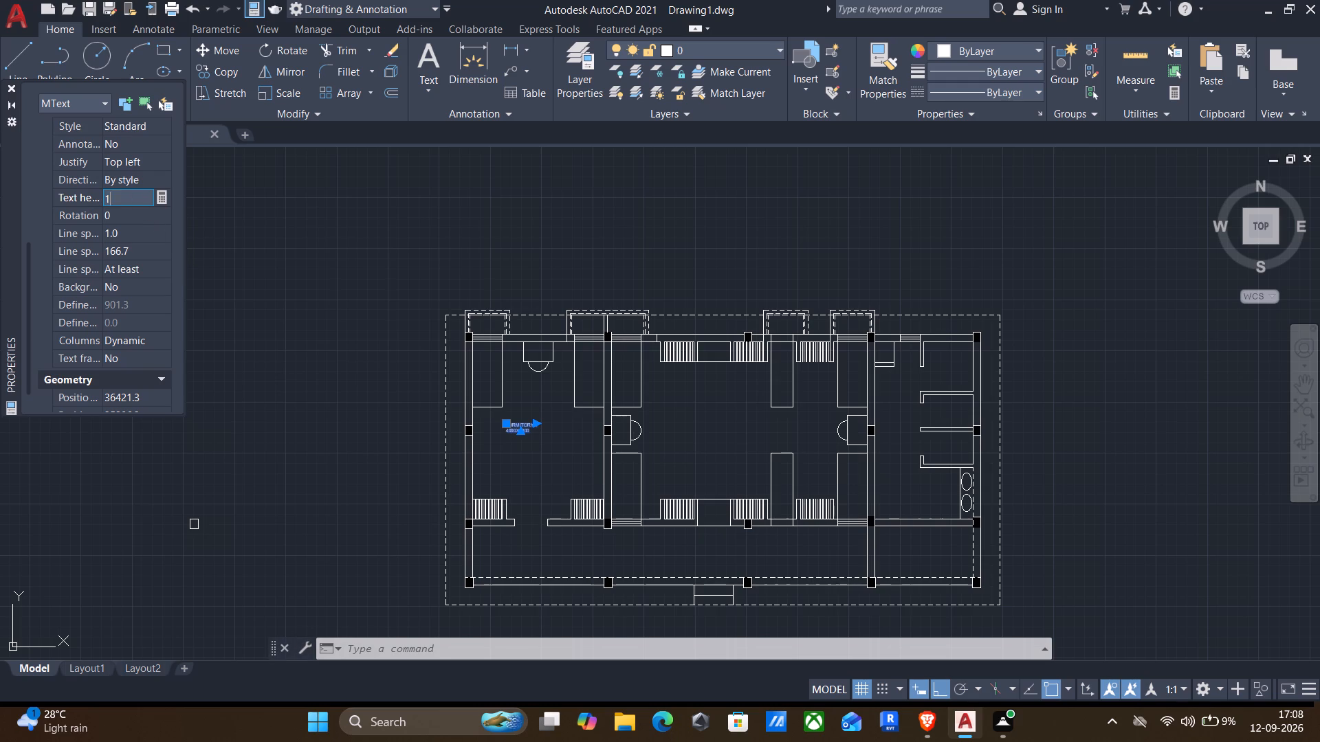
key("5")
key("0")
key("Return")
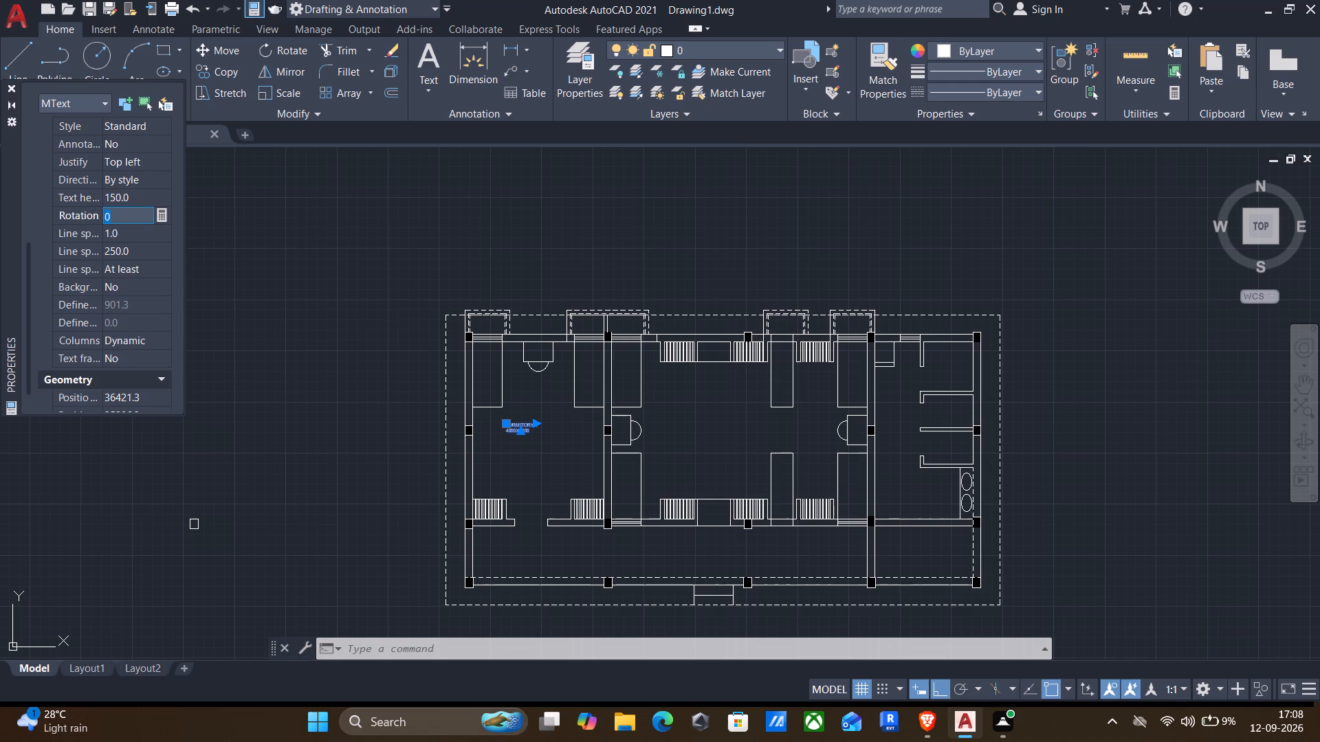
key("Escape")
key("Escape")
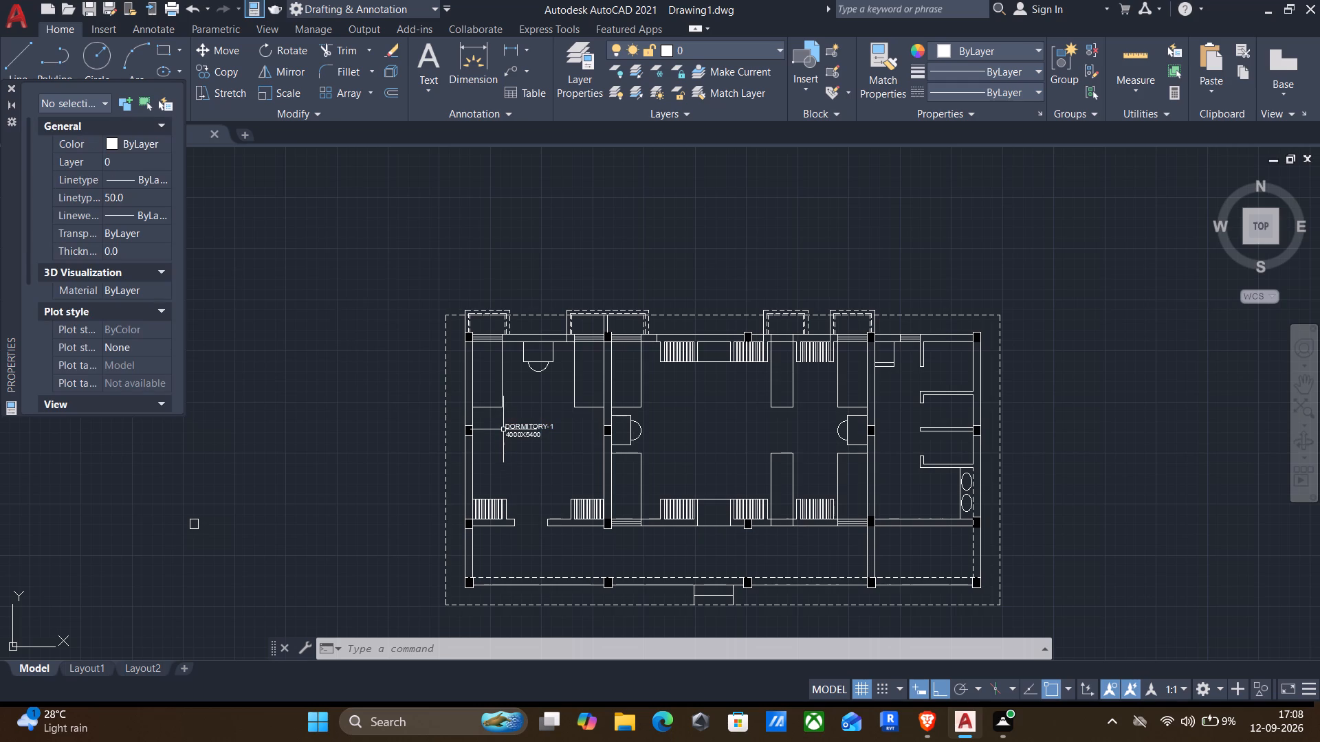
Copy the DORMITORY-1 label from its top-left corner horizontally into the open centre of the middle room.
scroll(503, 431, "up", 2)
left_click(485, 399)
left_click(648, 483)
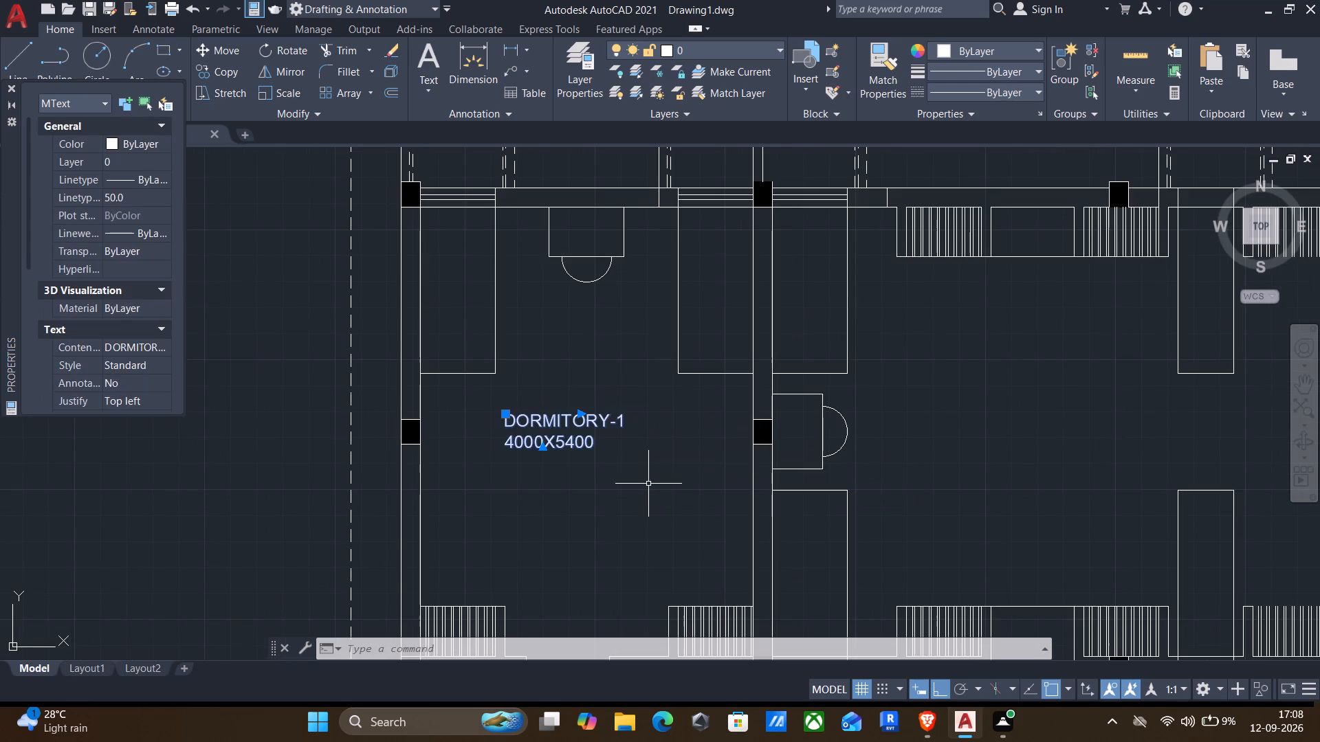
type("CO")
key("Return")
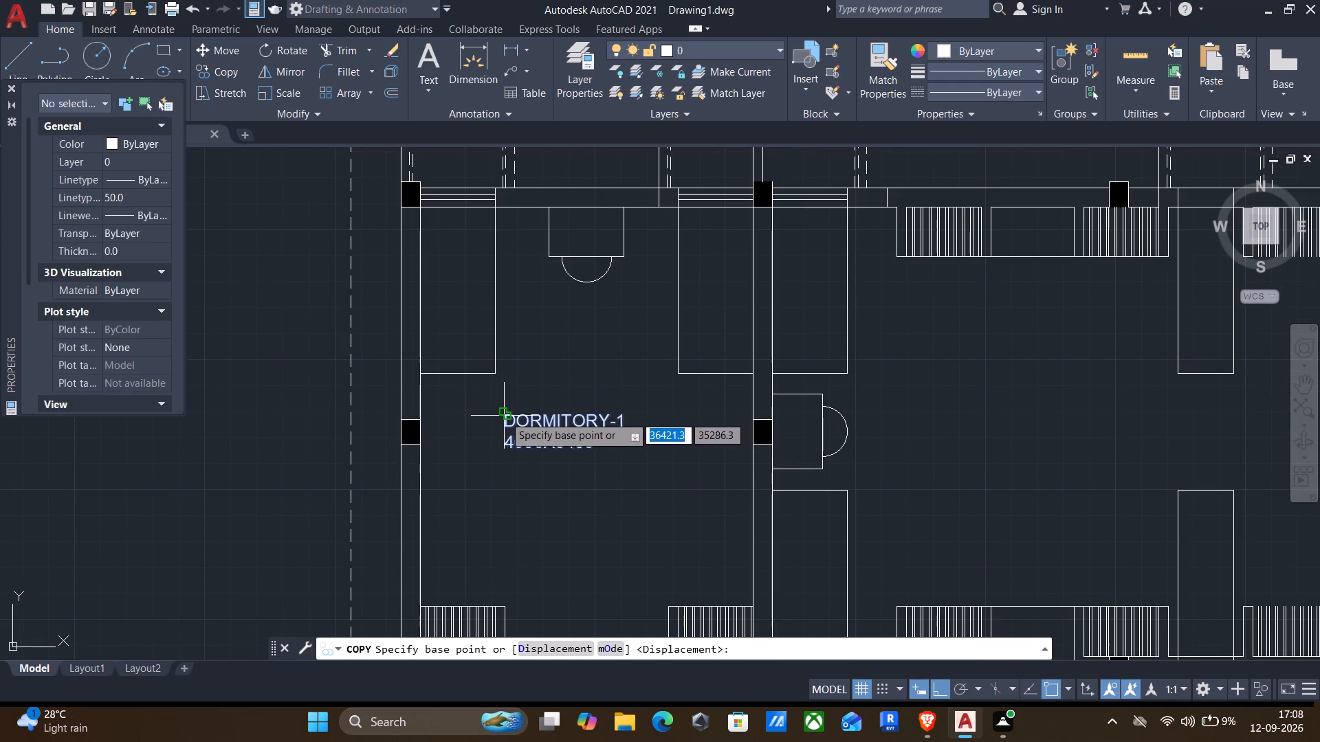
left_click(504, 416)
scroll(892, 447, "down", 1)
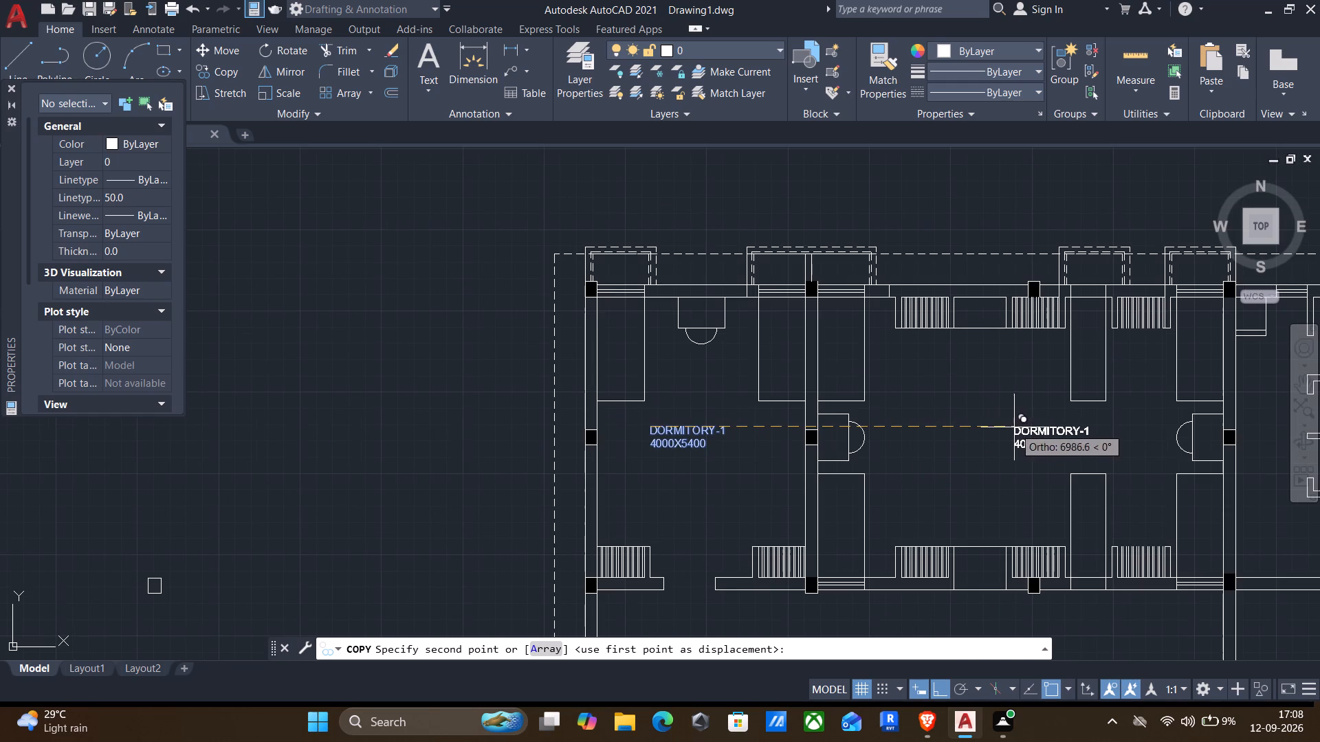
left_click(986, 422)
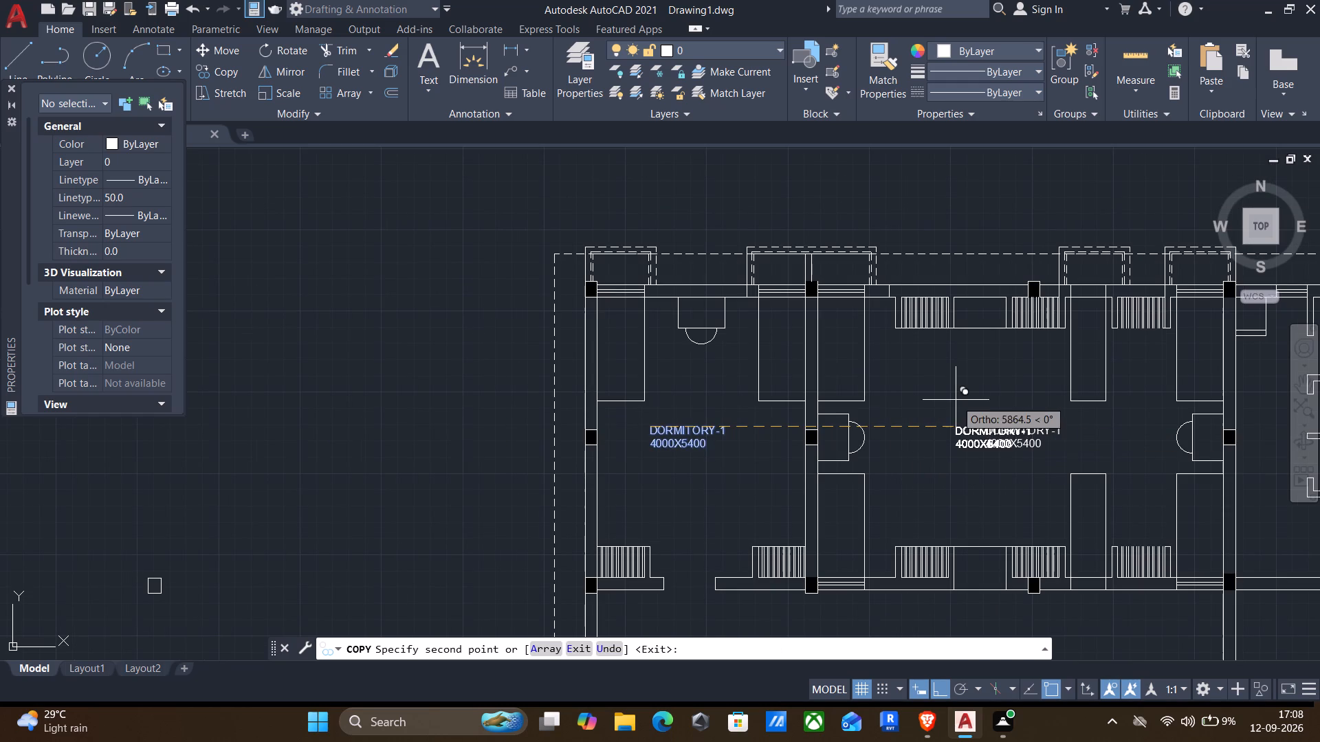
Turn off ortho and place another copy of the label over the desk at the first room's upper wall.
key("F8")
scroll(706, 322, "up", 3)
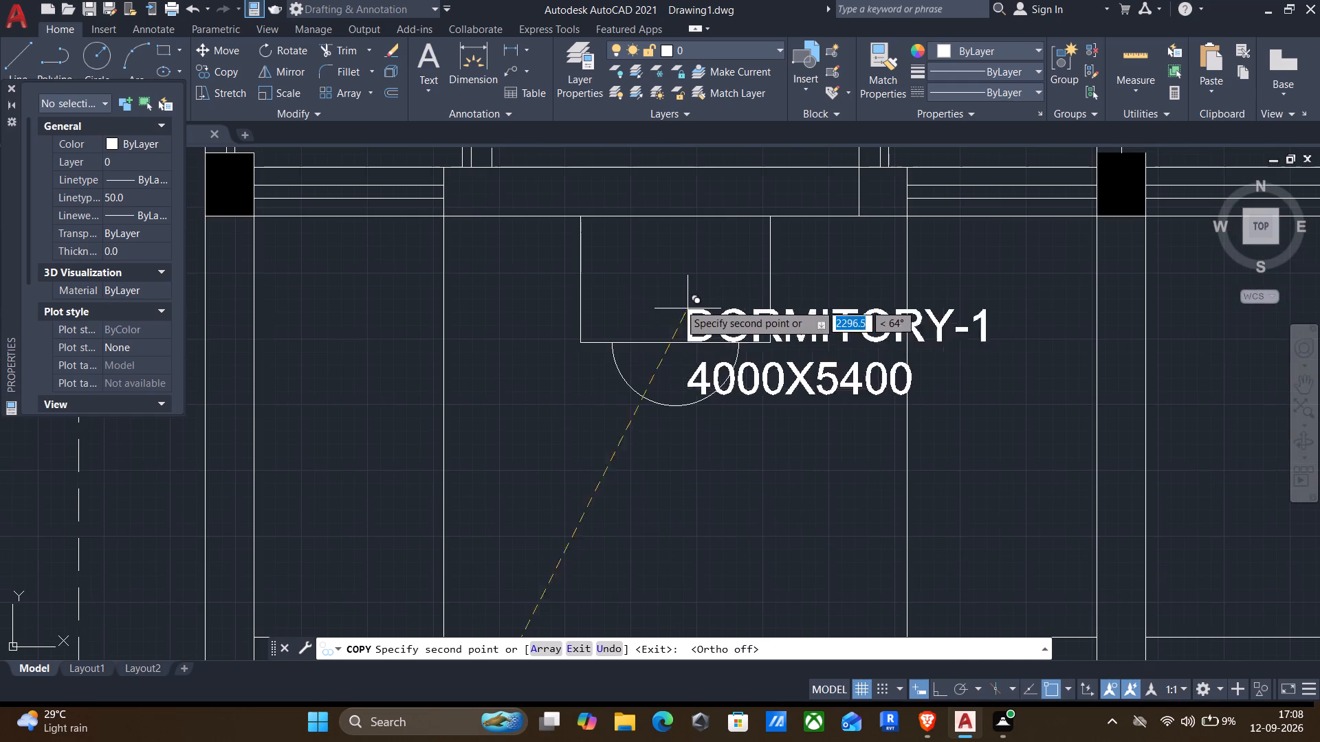
left_click(557, 242)
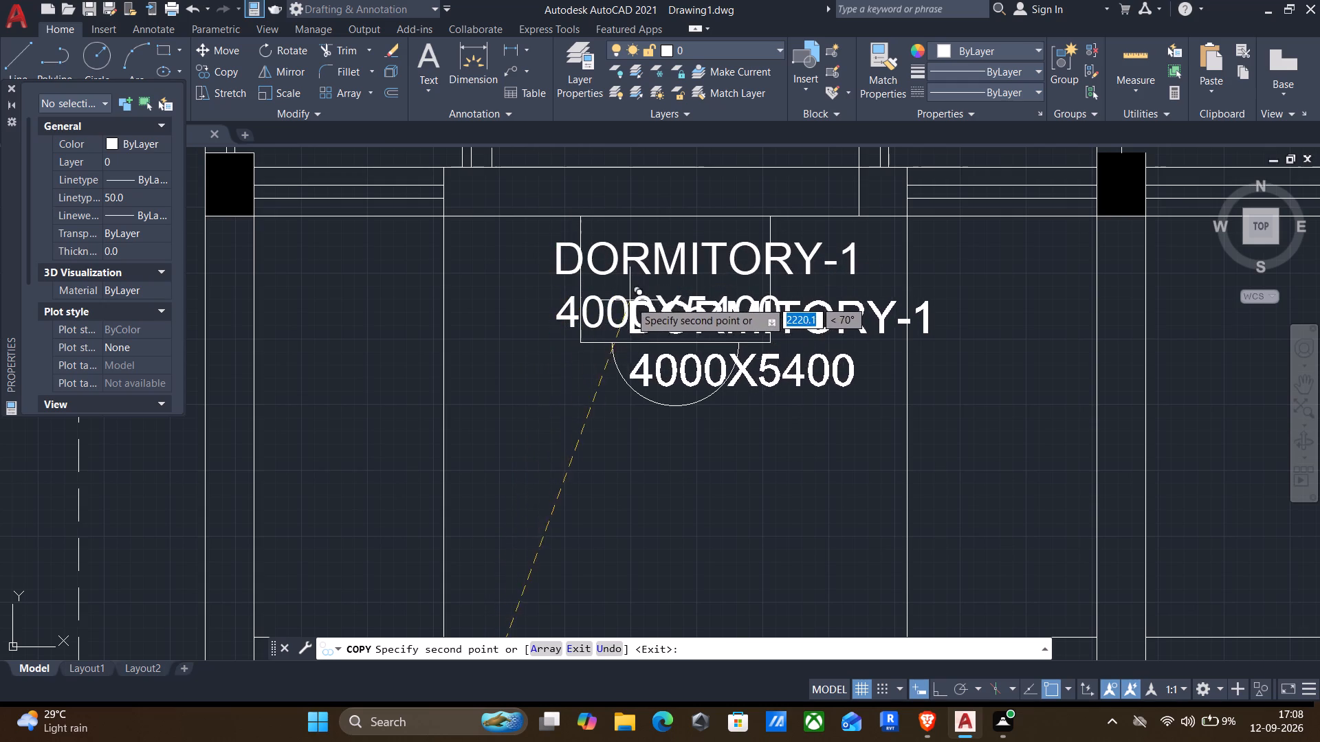
Place a copy of the label over the plain compartment between the slatted wardrobes at the middle room's upper wall.
scroll(639, 315, "down", 2)
middle_click_drag(690, 407, 601, 244)
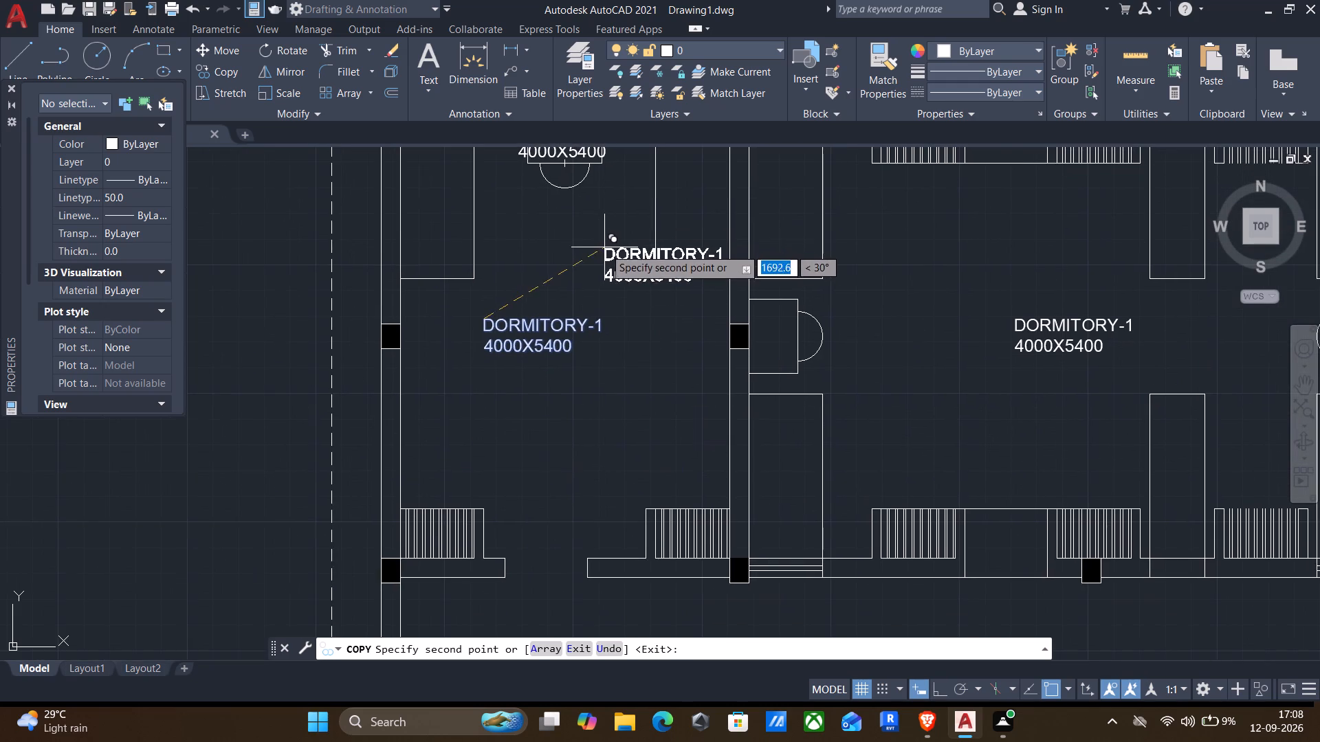
middle_click_drag(800, 301, 565, 615)
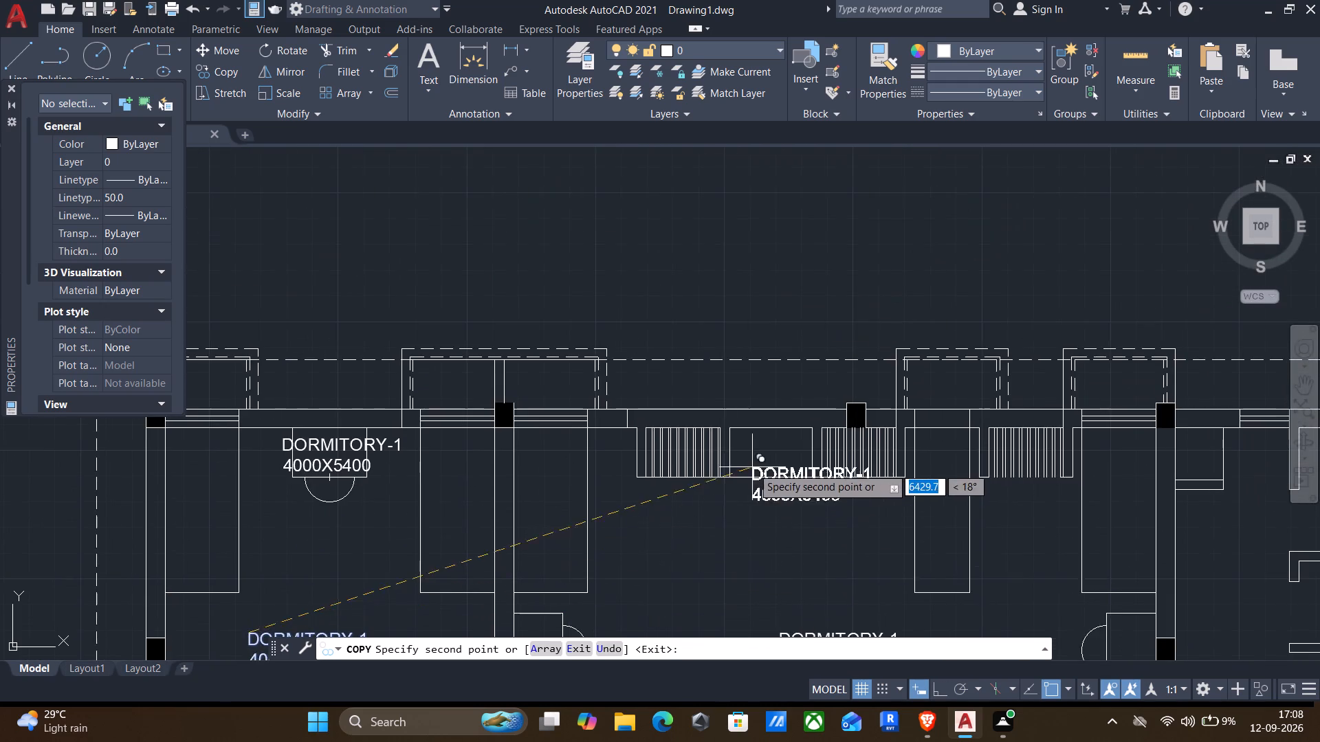
scroll(752, 468, "up", 3)
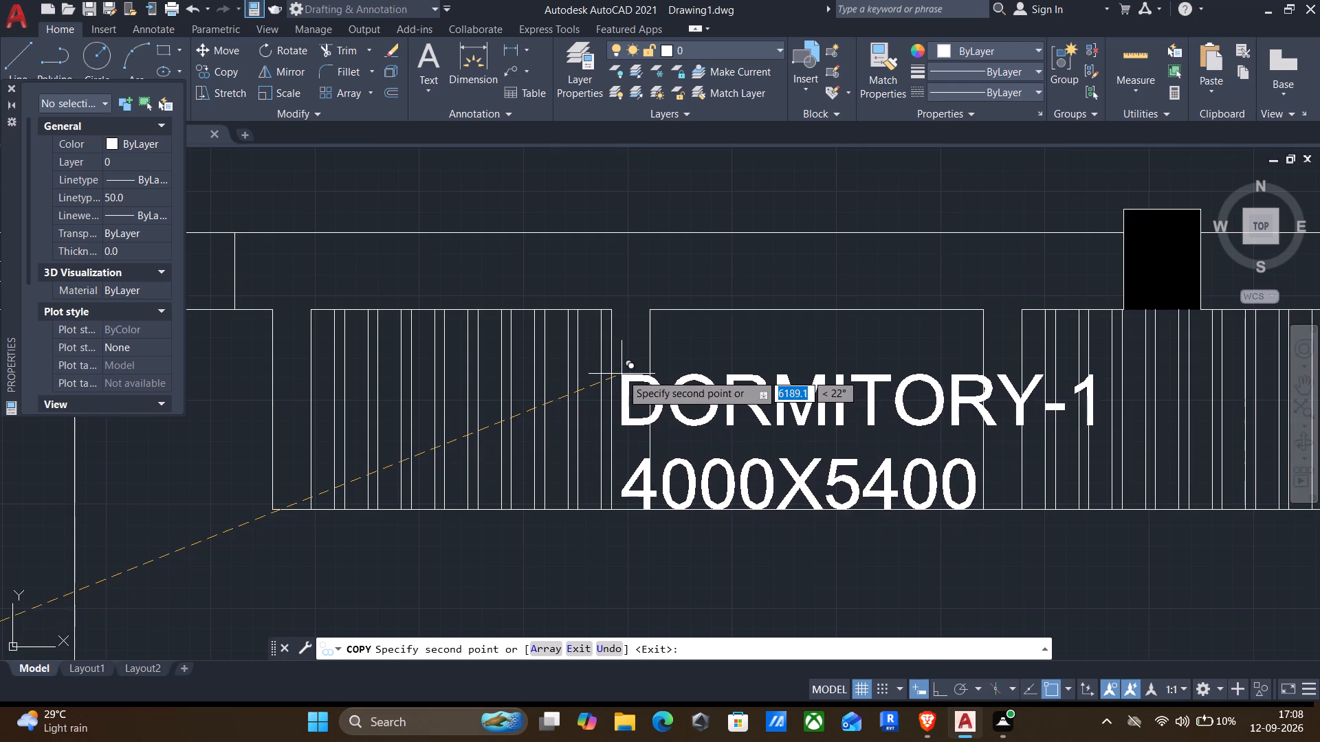
left_click(621, 374)
Place a copy of the DORMITORY-1 label in the corridor below the middle room.
scroll(635, 405, "down", 2)
middle_click_drag(694, 477, 723, 330)
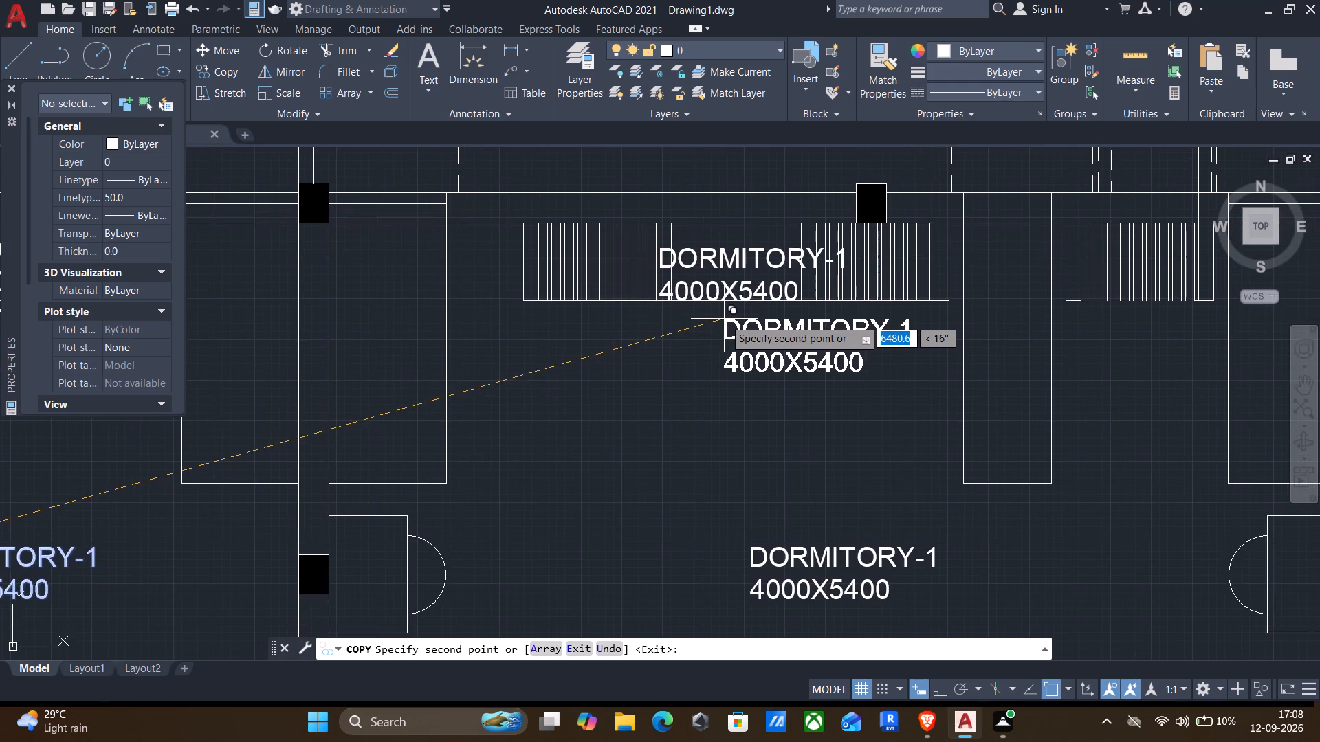
scroll(725, 319, "down", 2)
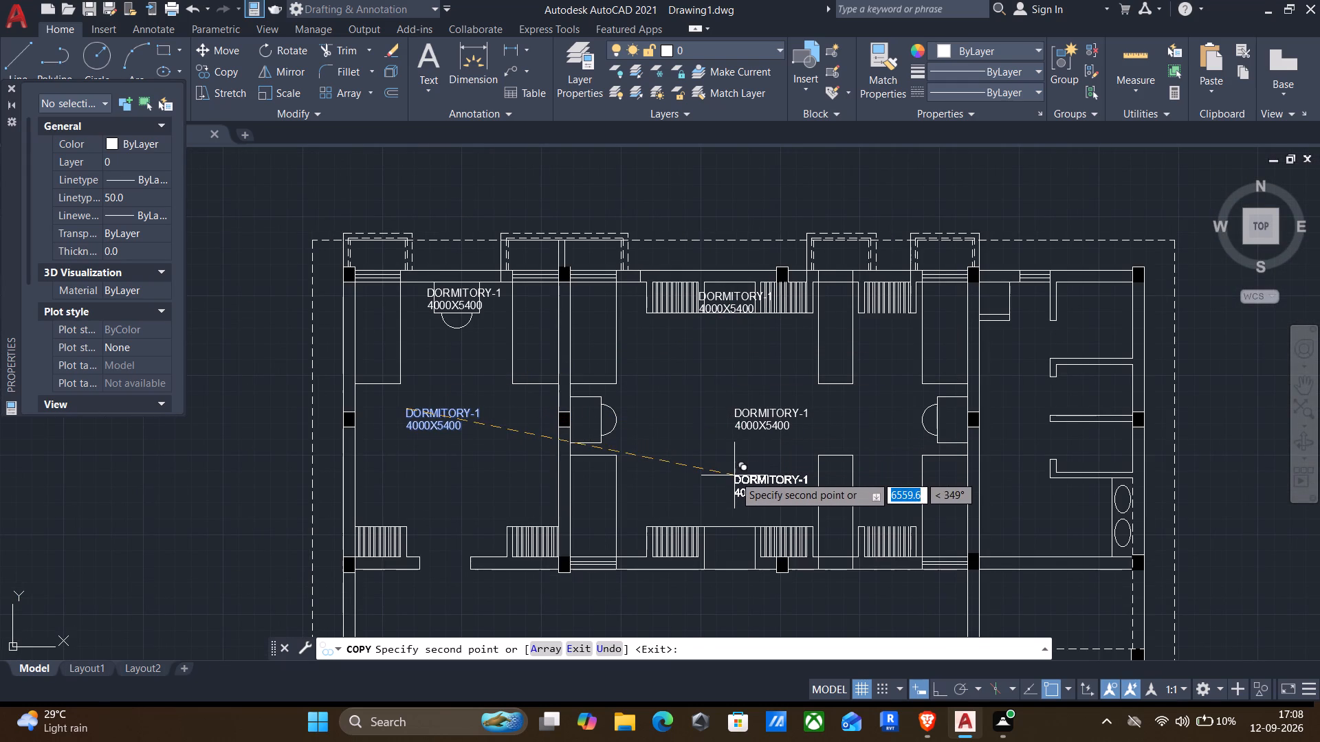
middle_click_drag(747, 517, 764, 192)
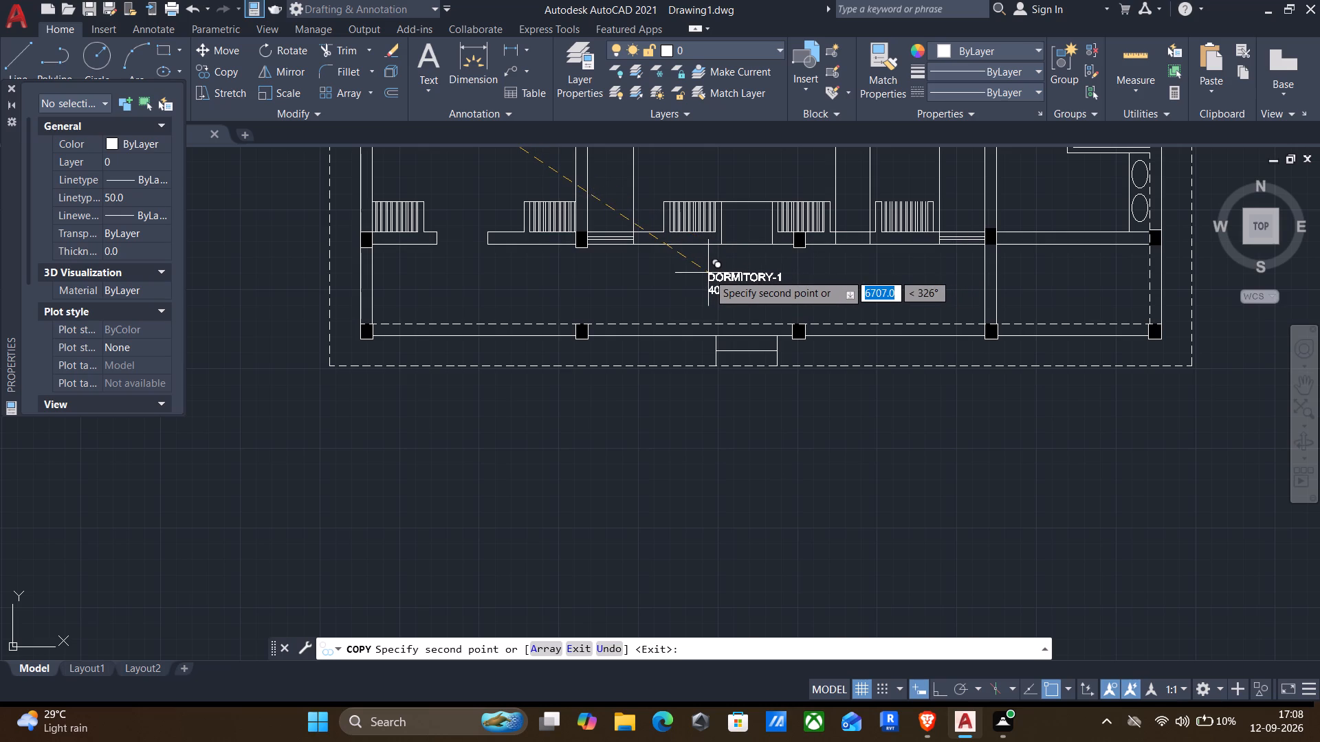
left_click(709, 276)
Place a copy of the label just outside the corridor's outer wall, beside the entrance steps.
scroll(786, 333, "up", 2)
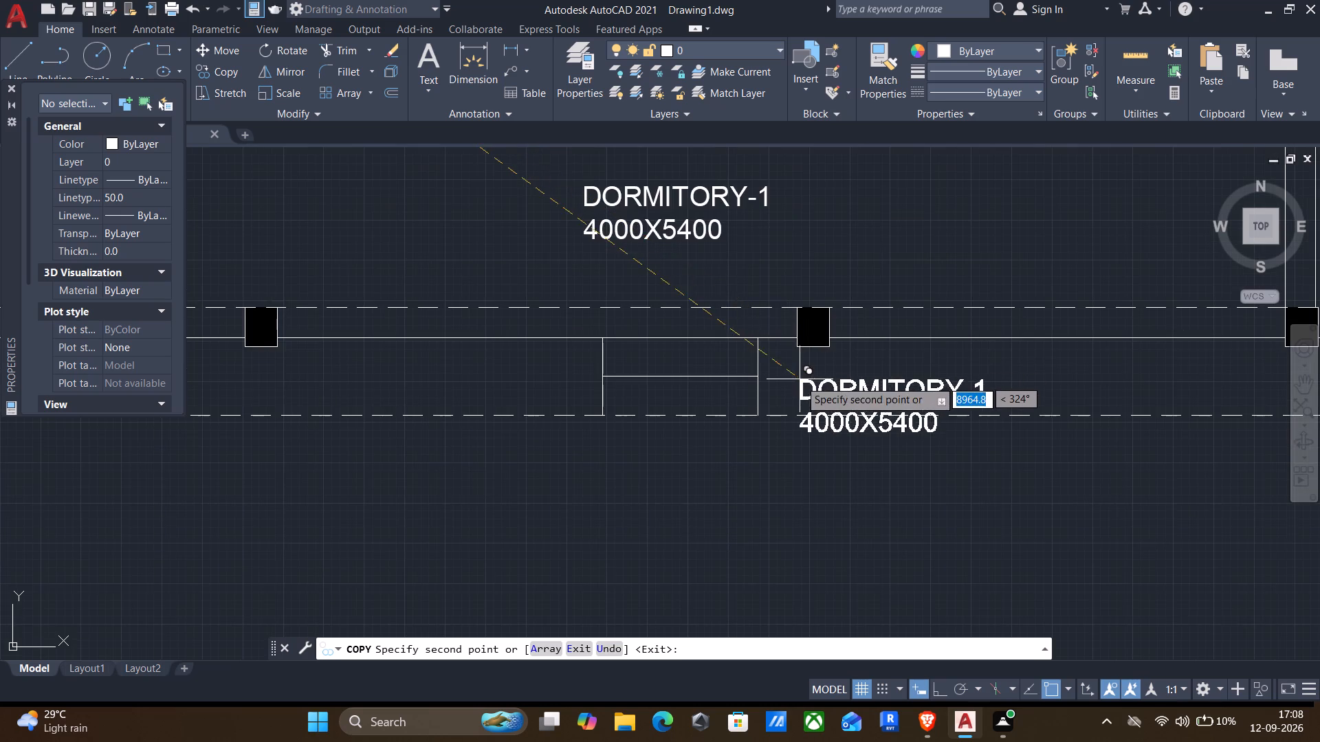
scroll(785, 368, "up", 3)
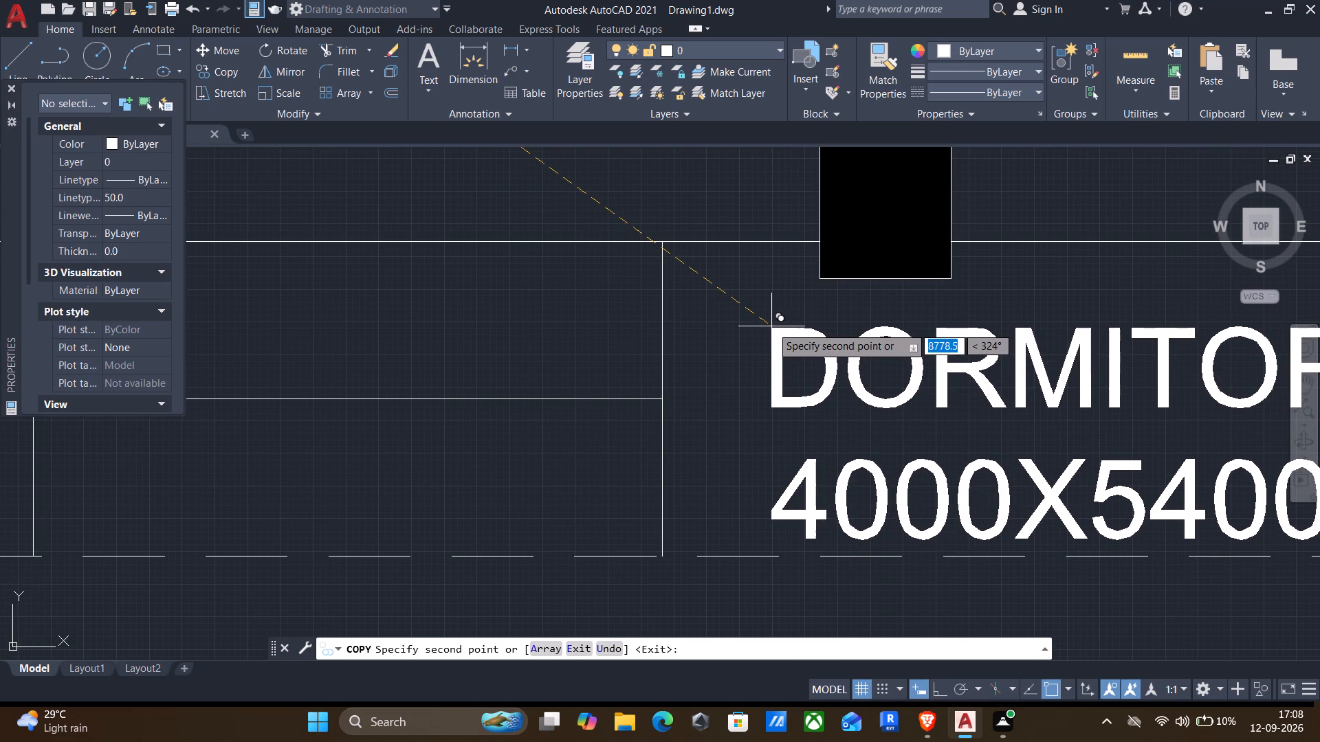
left_click(771, 326)
Place two label copies below the dashed outline, one toward the first room's side and one toward the washroom side.
scroll(772, 313, "down", 3)
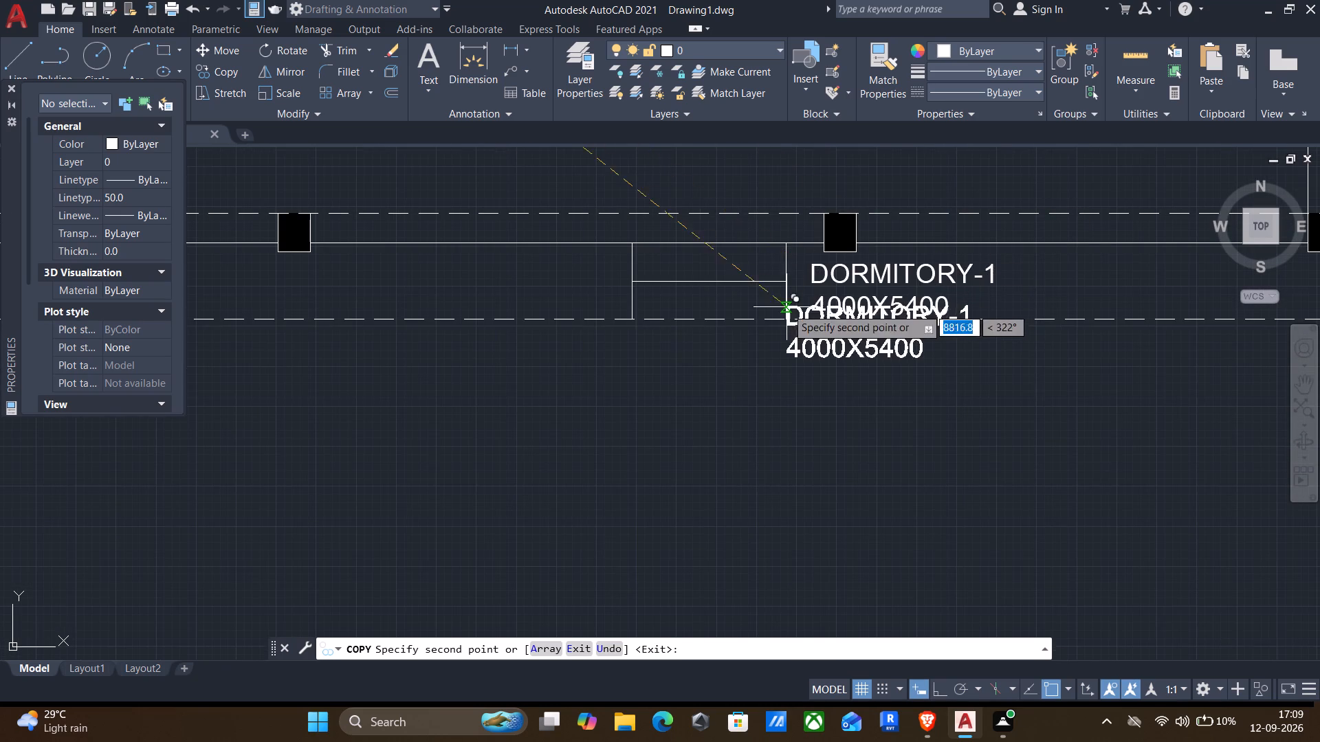
middle_click_drag(756, 408, 921, 304)
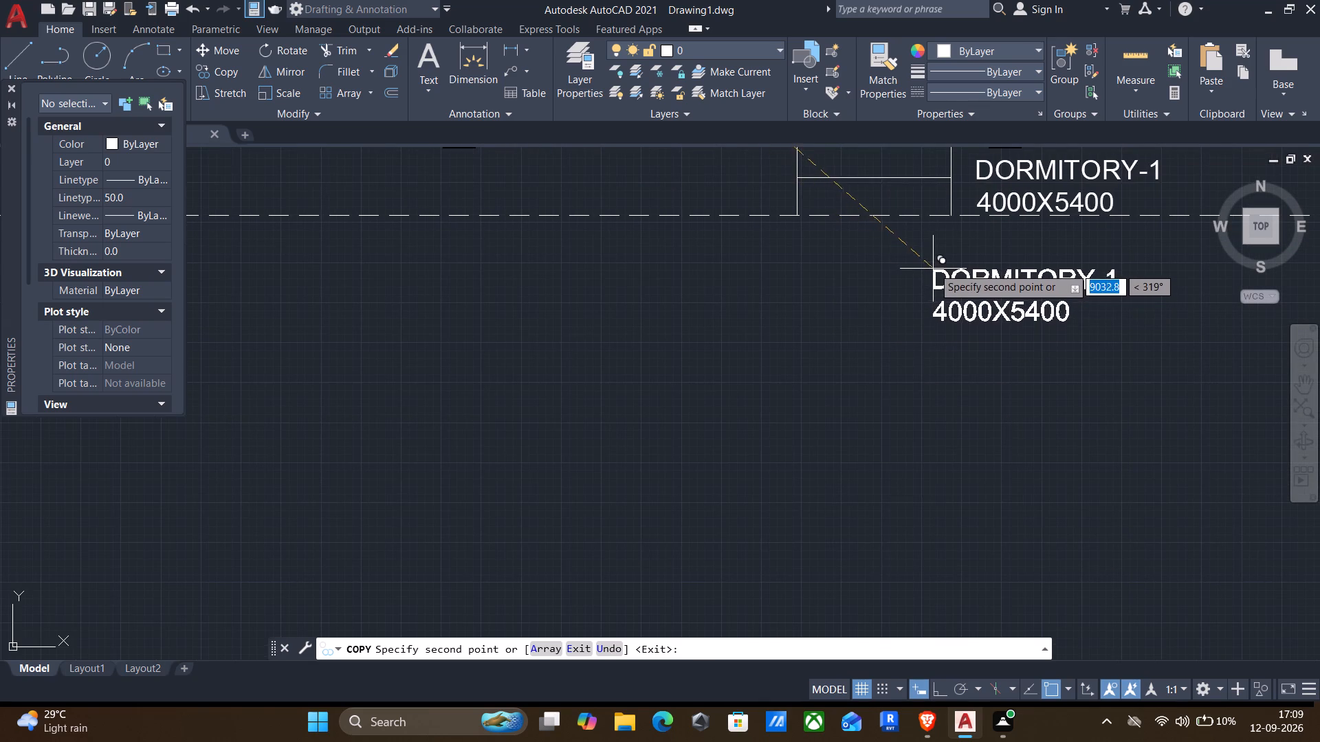
scroll(924, 269, "down", 2)
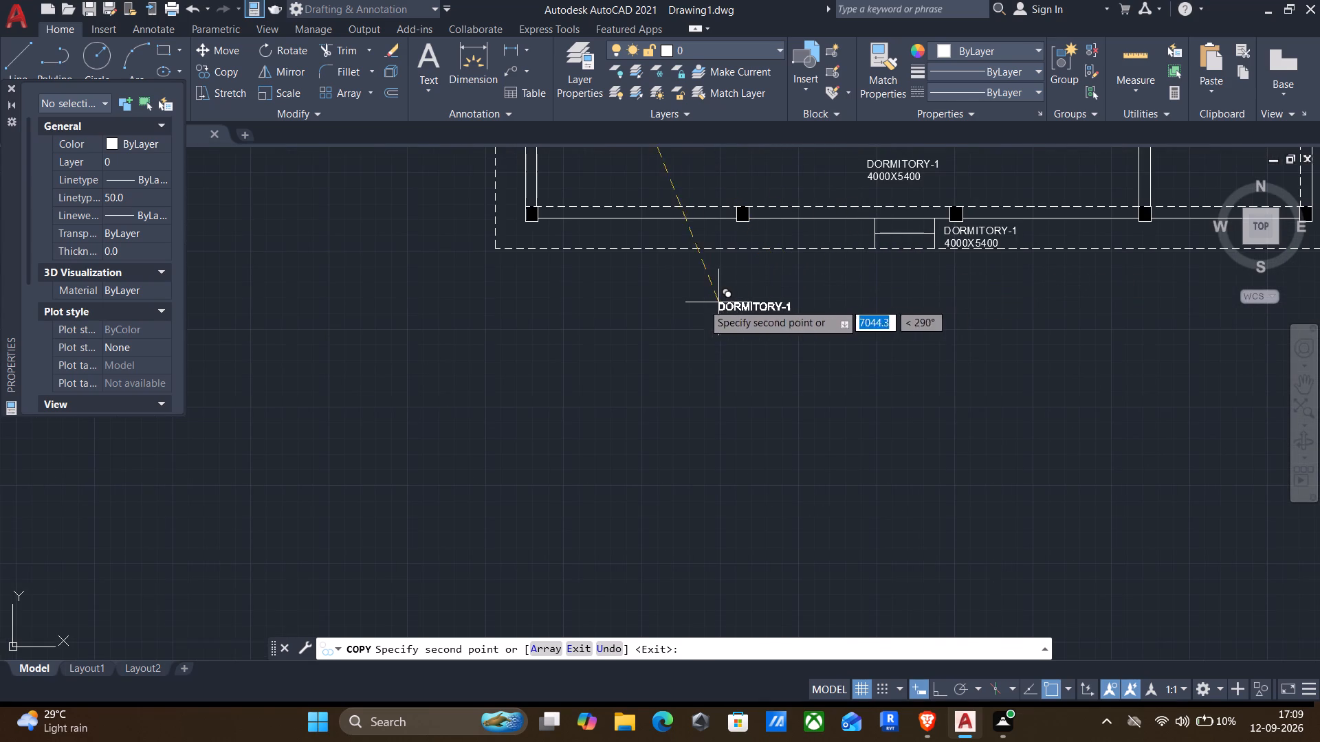
left_click(641, 268)
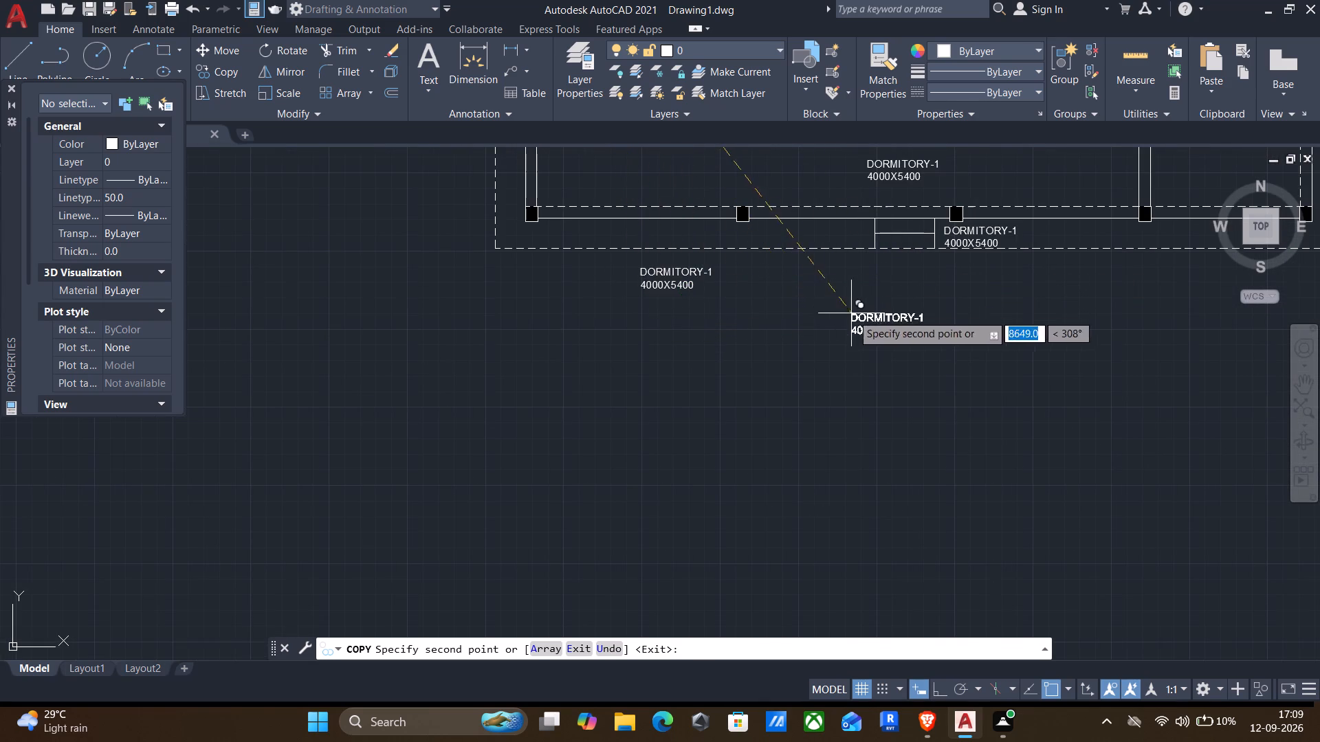
middle_click_drag(852, 315, 691, 381)
middle_click_drag(813, 427, 610, 357)
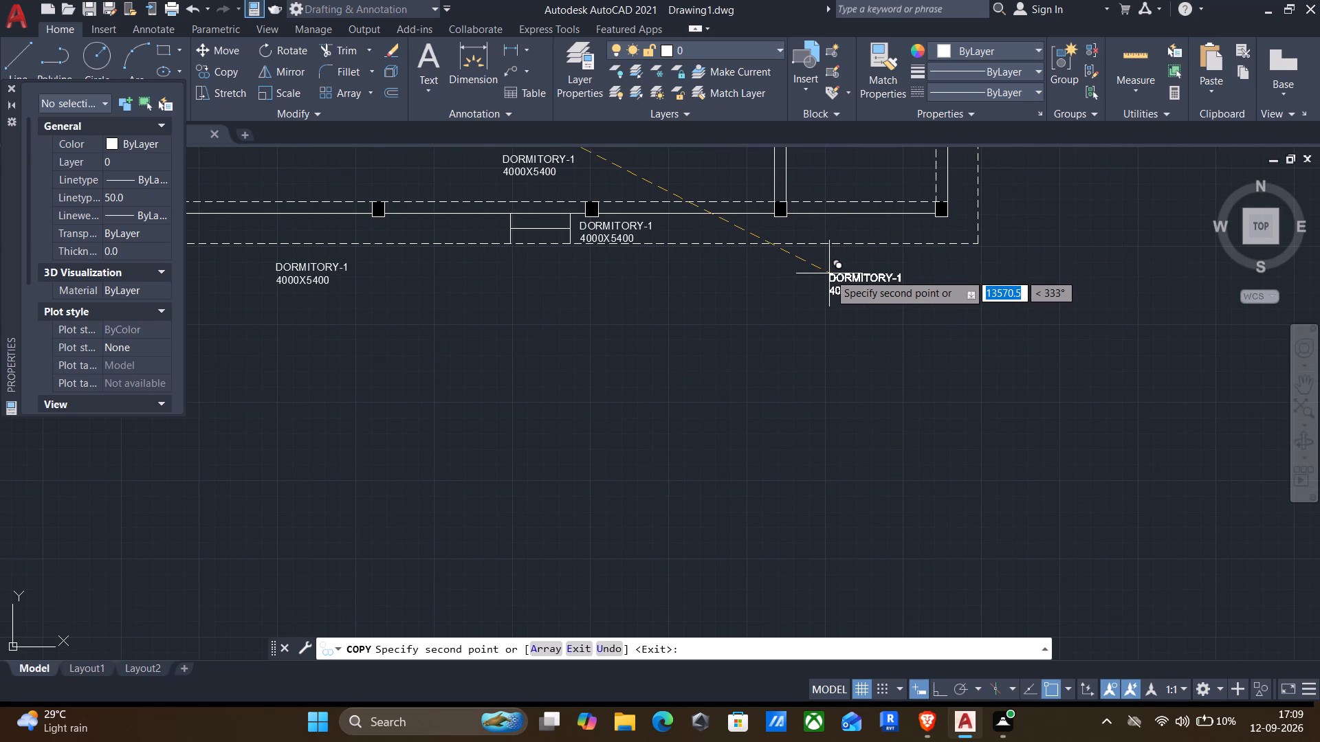
left_click(829, 273)
Place a copy of the label in the open washroom area beside the two oval basins.
scroll(830, 273, "down", 2)
middle_click_drag(830, 277, 799, 410)
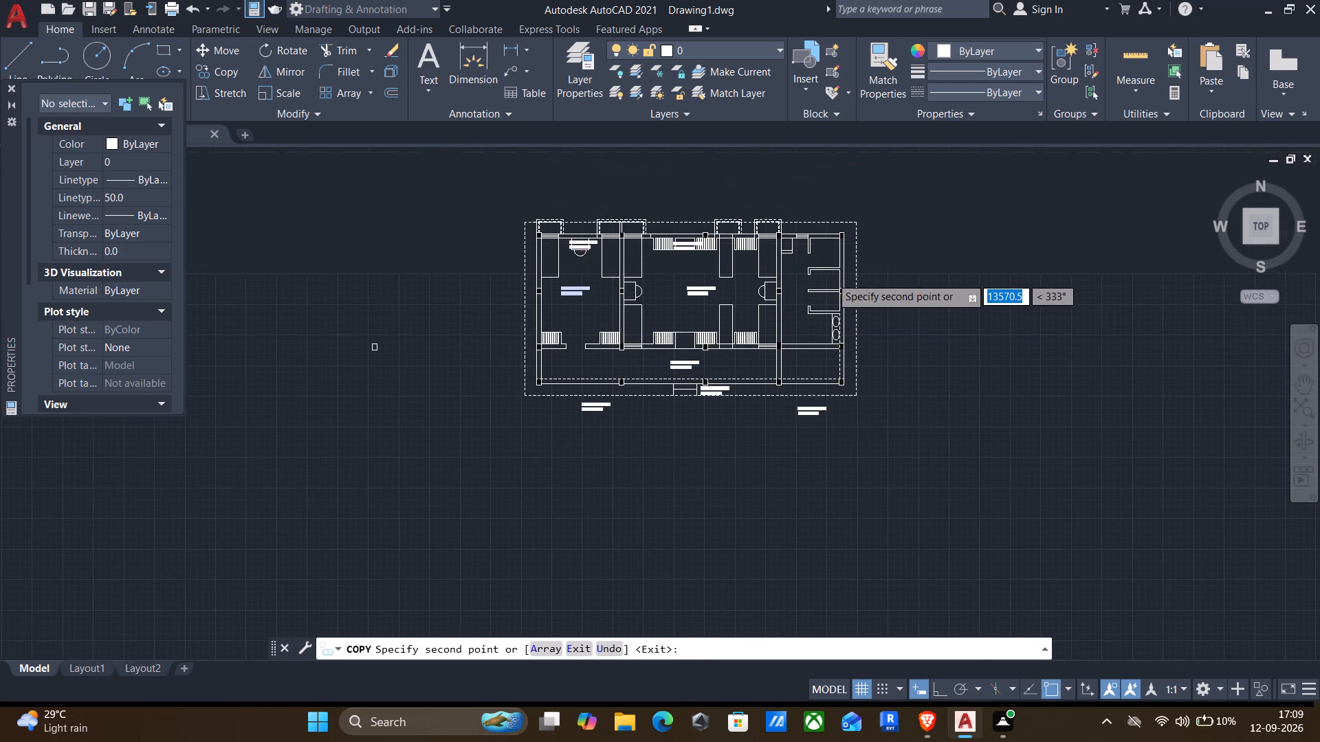
middle_click_drag(846, 339, 764, 463)
scroll(780, 425, "up", 3)
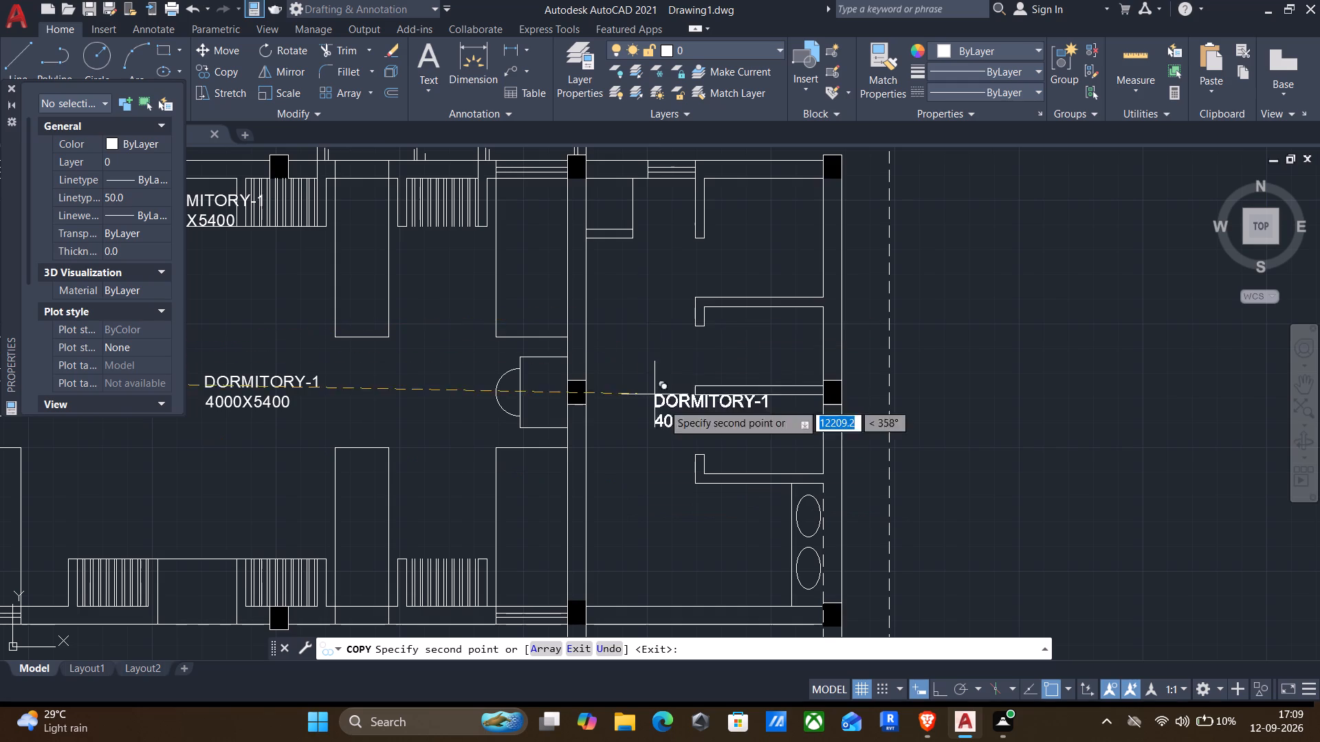
middle_click_drag(701, 513, 754, 325)
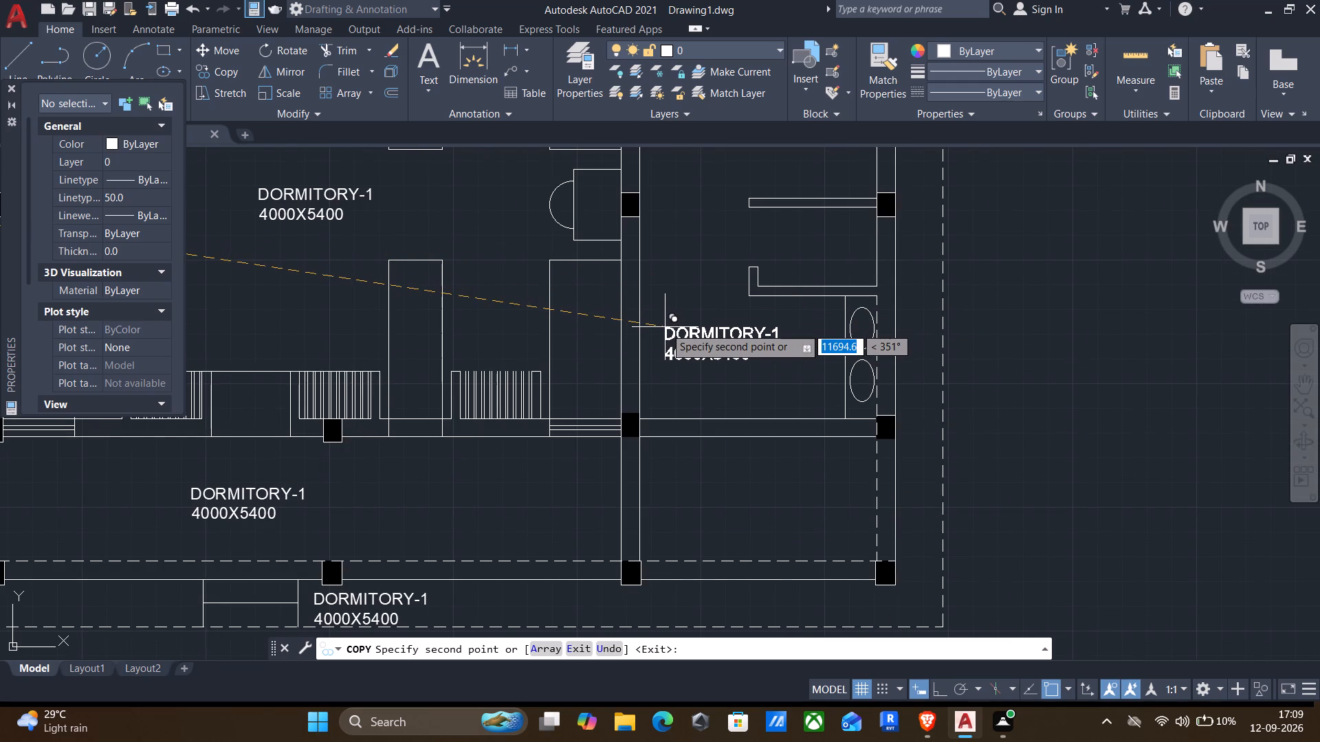
left_click(658, 329)
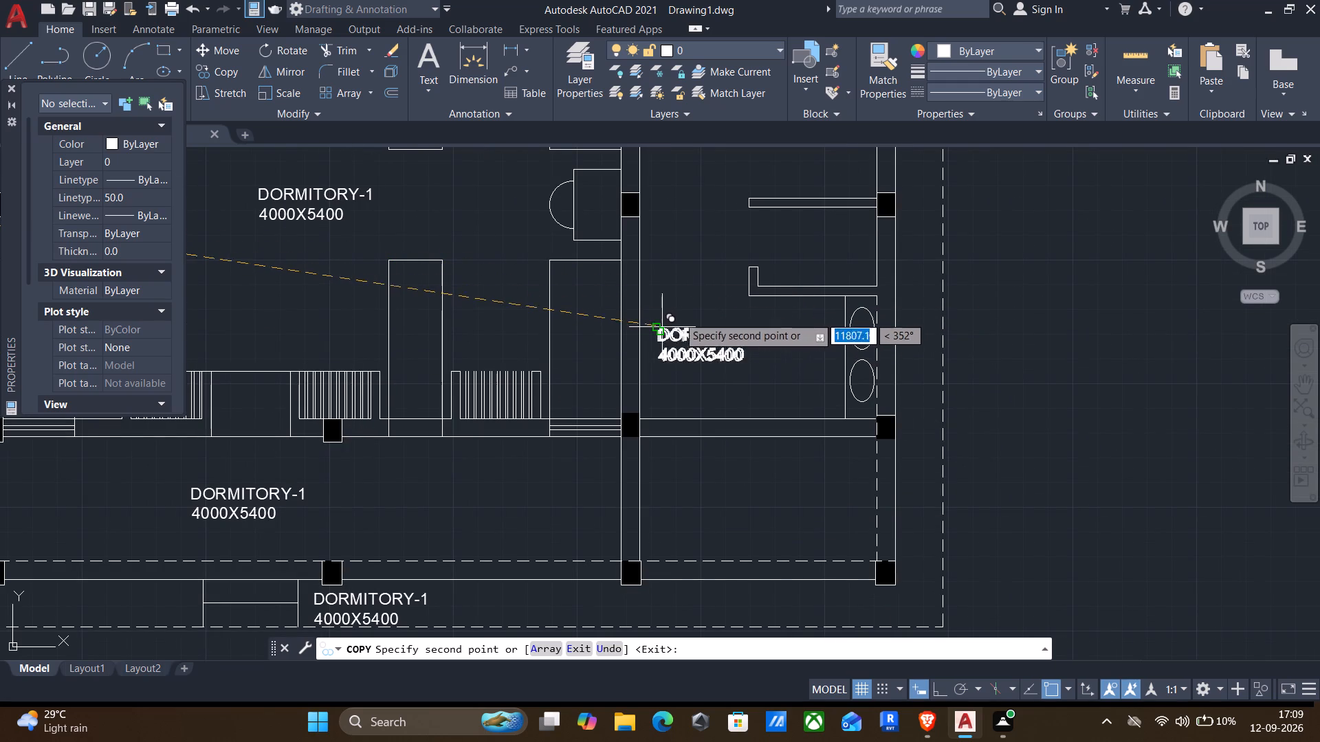
Place a label copy in each of the three washroom cubicles, from the one nearest the basins upward, and end the copying.
left_click(750, 226)
middle_click_drag(751, 205, 720, 239)
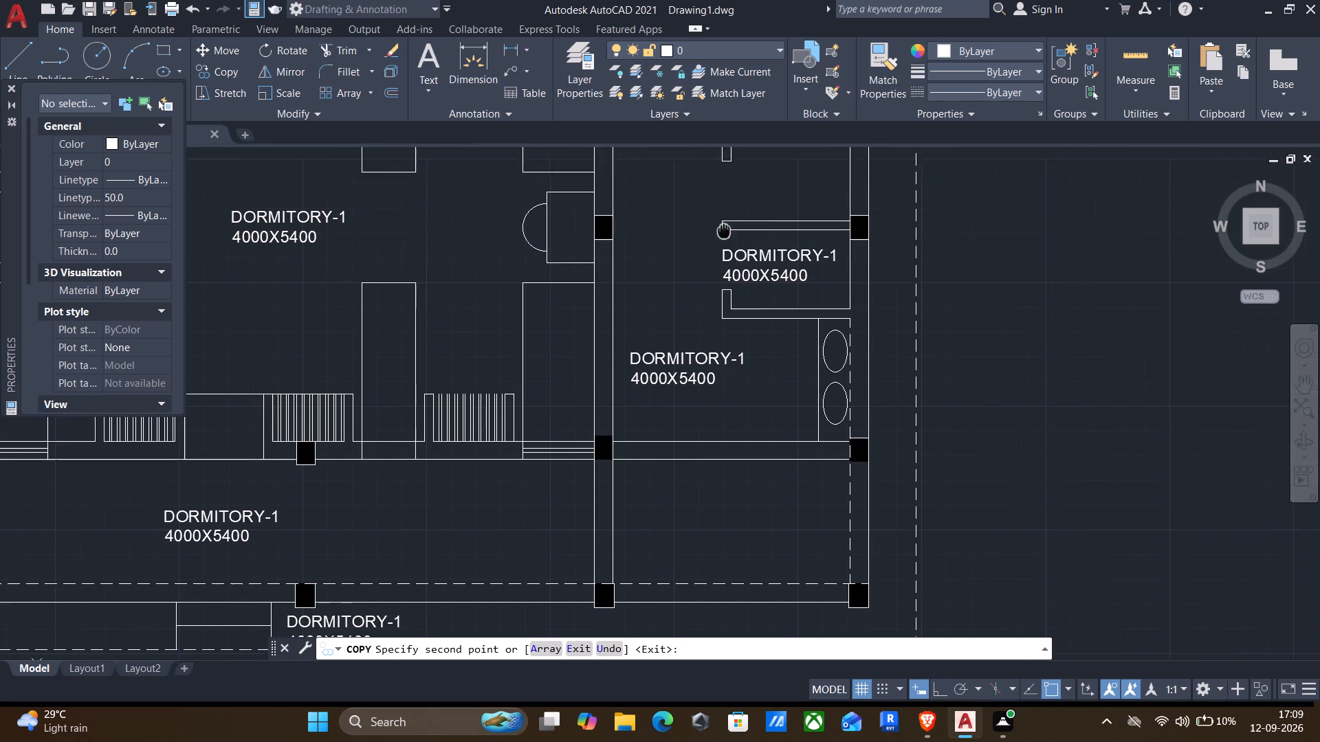
middle_click_drag(720, 239, 708, 285)
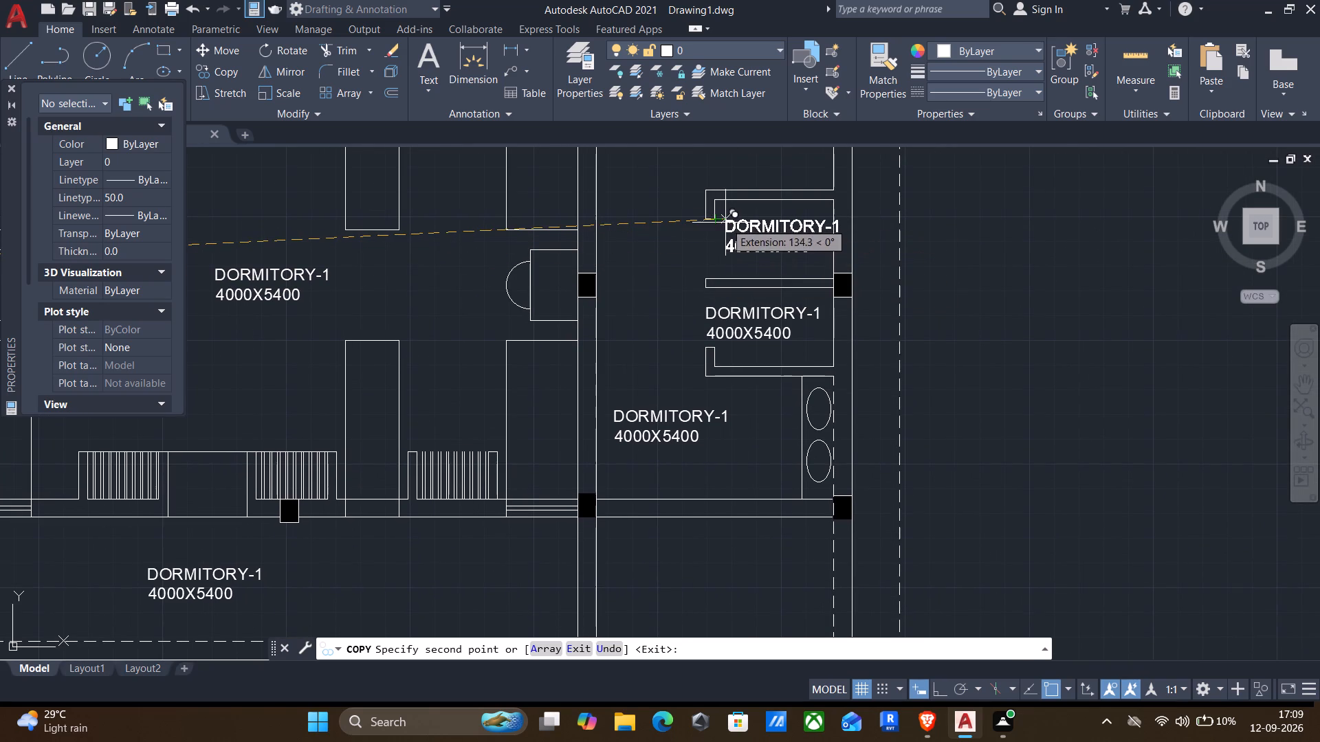
scroll(718, 227, "up", 3)
left_click(707, 229)
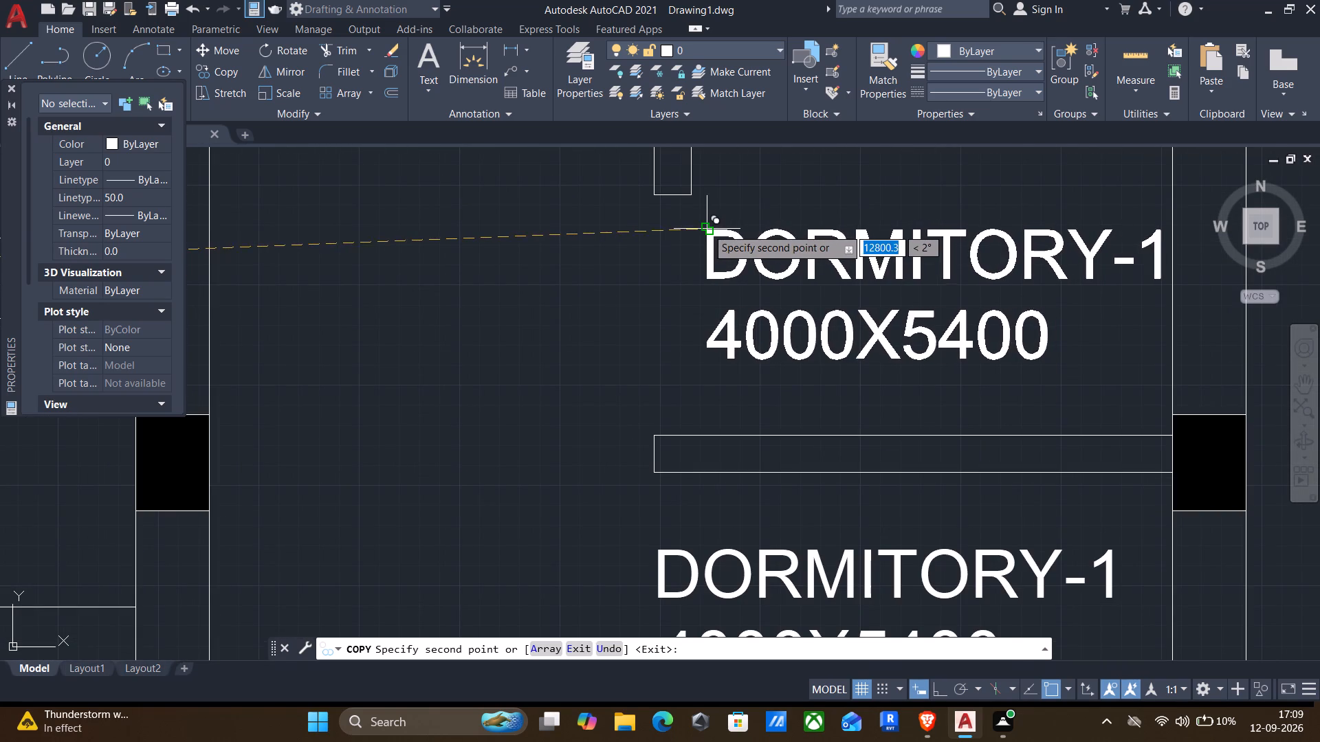
middle_click_drag(707, 236, 663, 423)
scroll(677, 418, "down", 2)
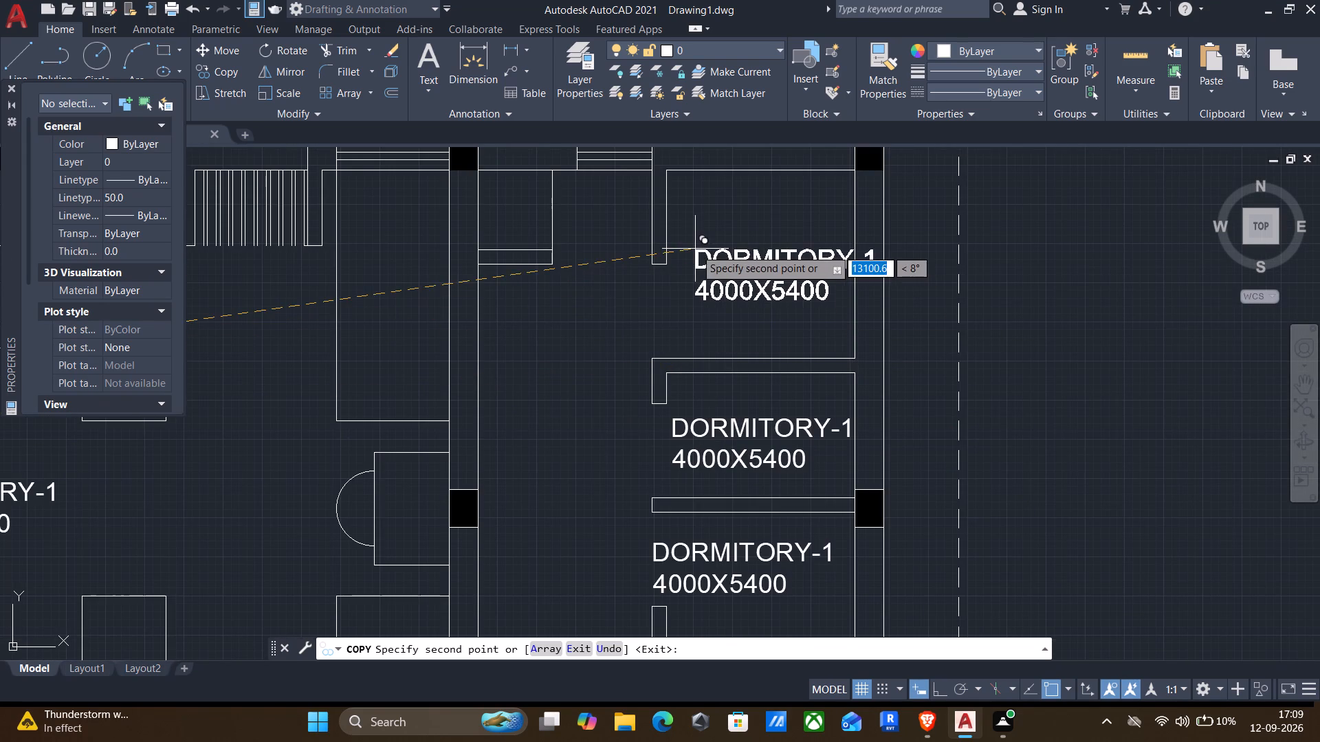
scroll(684, 254, "up", 2)
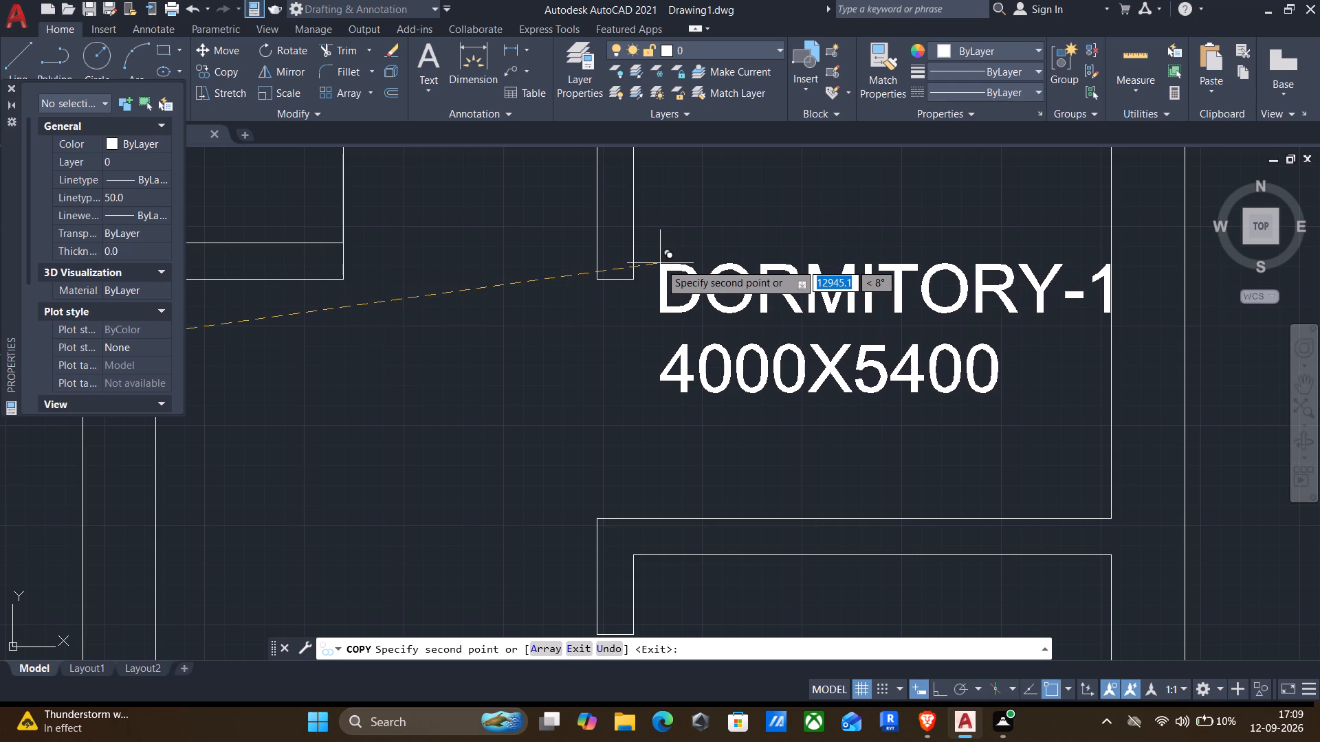
left_click(655, 269)
scroll(652, 289, "down", 1)
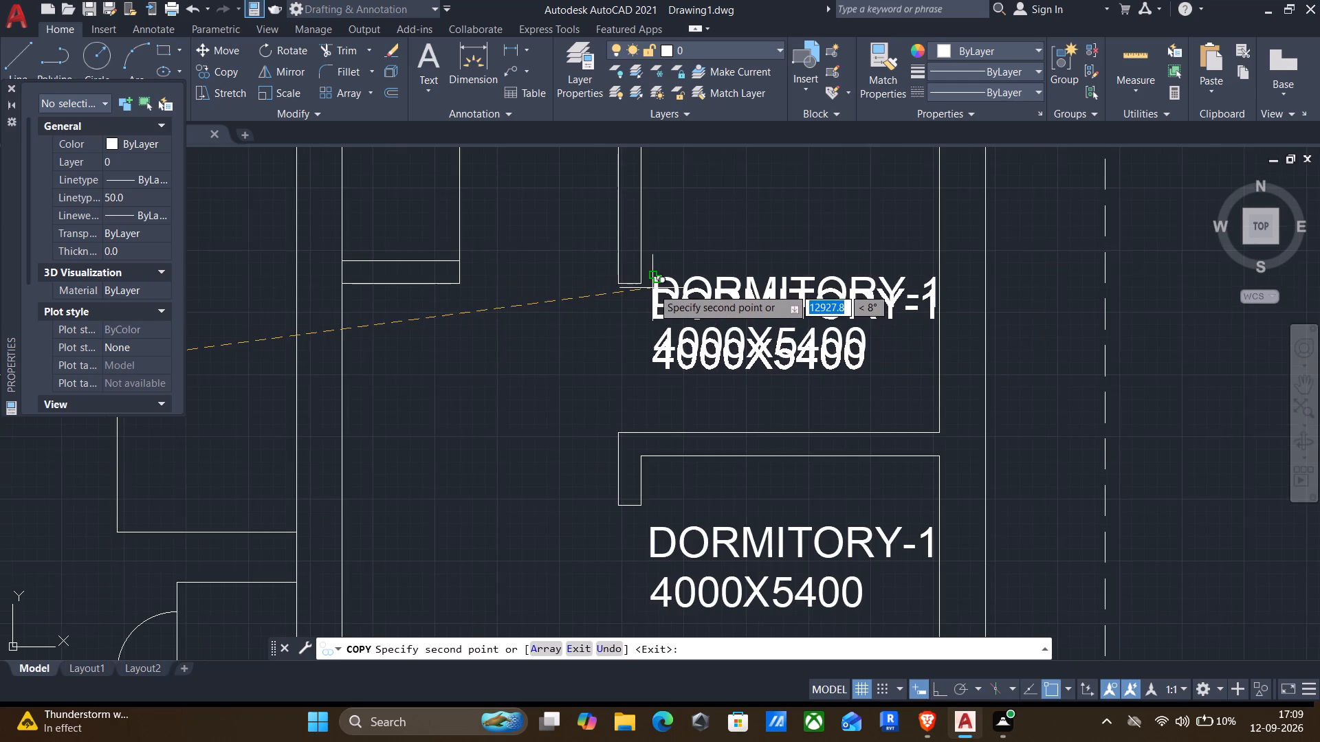
scroll(652, 288, "down", 3)
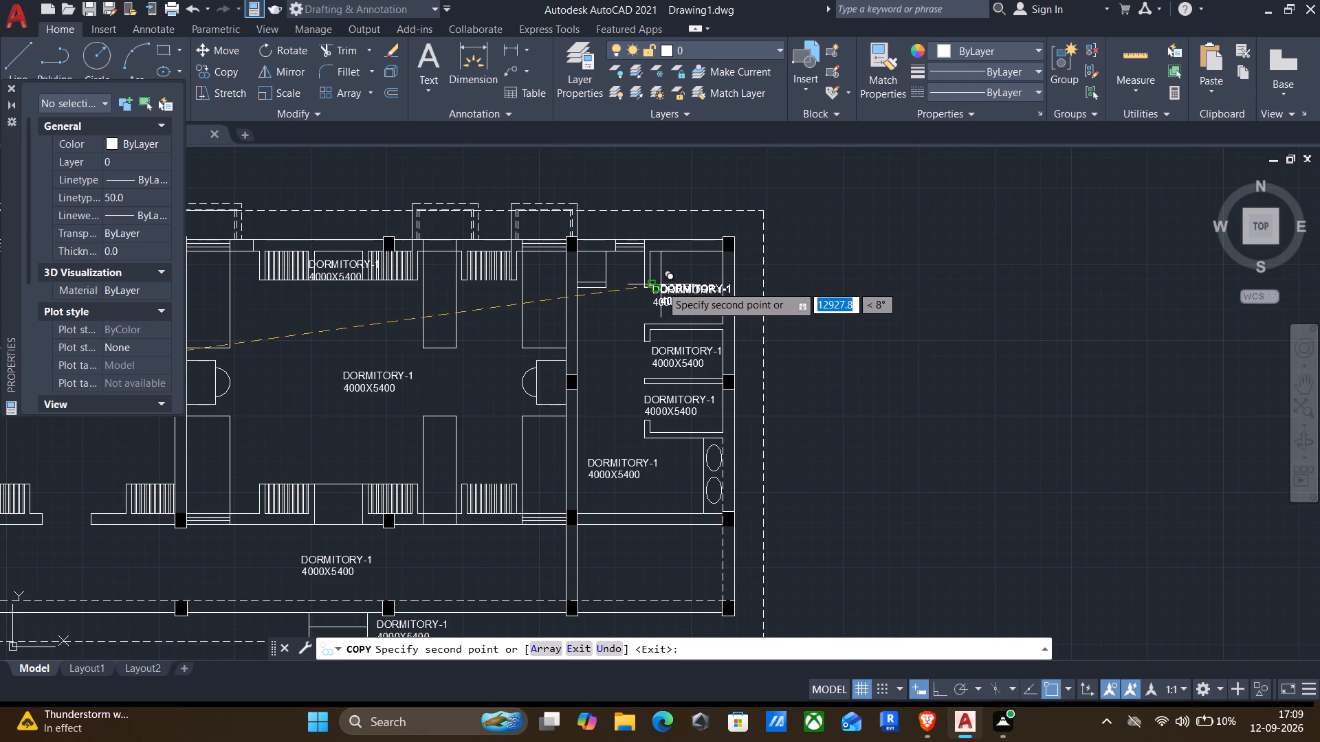
middle_click_drag(664, 291, 736, 282)
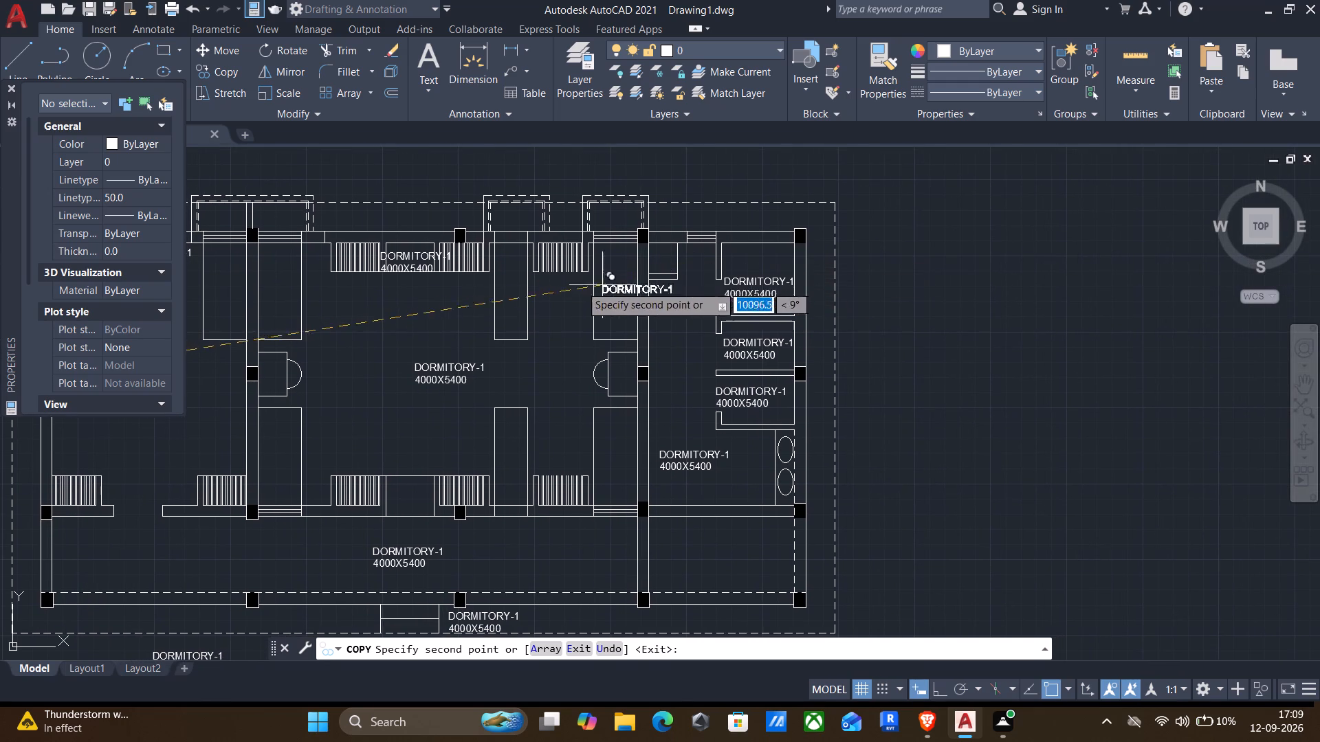
middle_click_drag(543, 342, 753, 295)
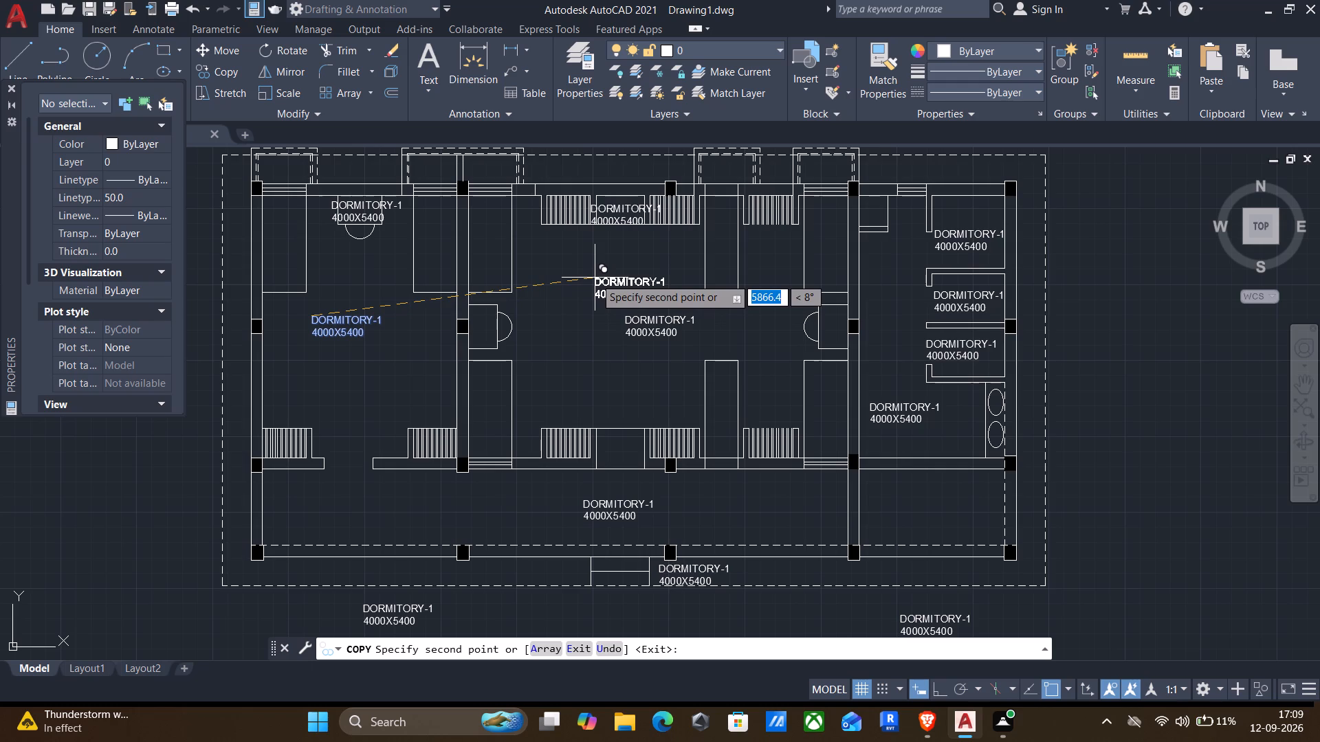
key("Escape")
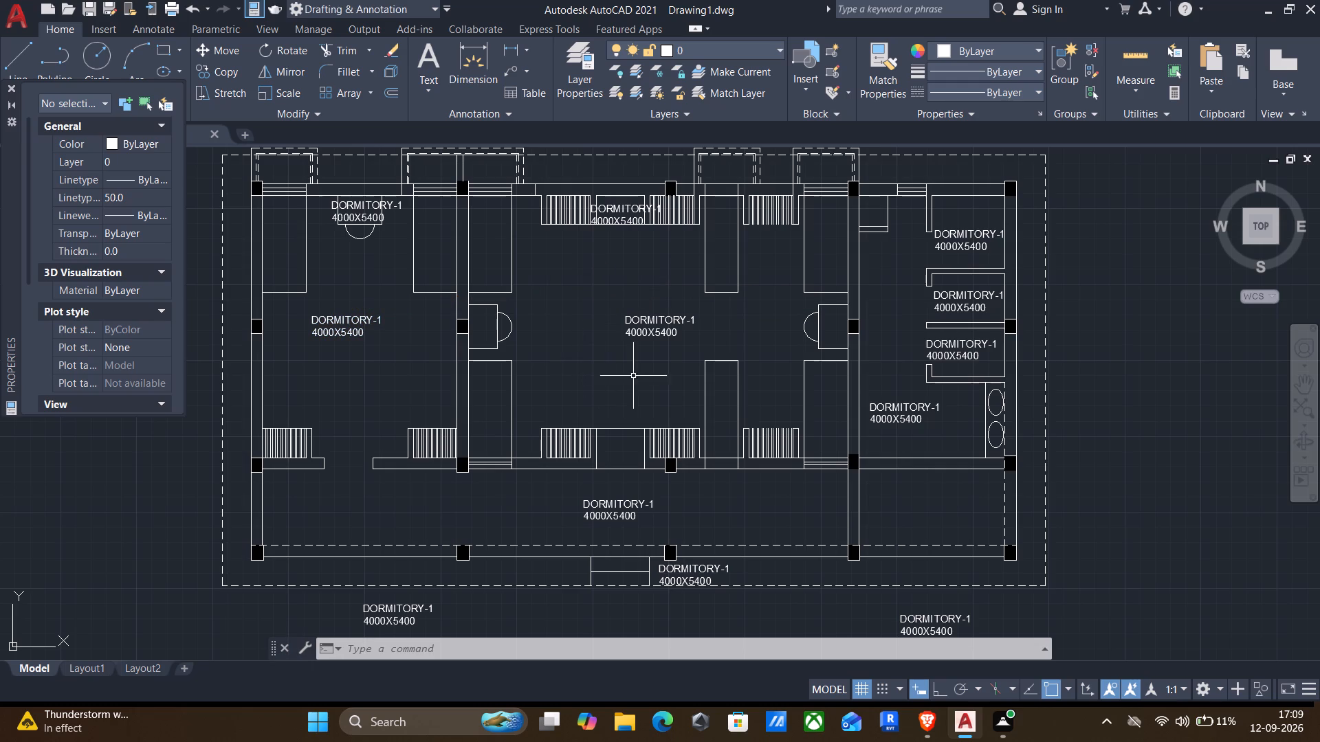
Edit the middle room's label to read DORMITORY-2 / 7800X5400.
double_click(654, 321)
scroll(681, 322, "up", 3)
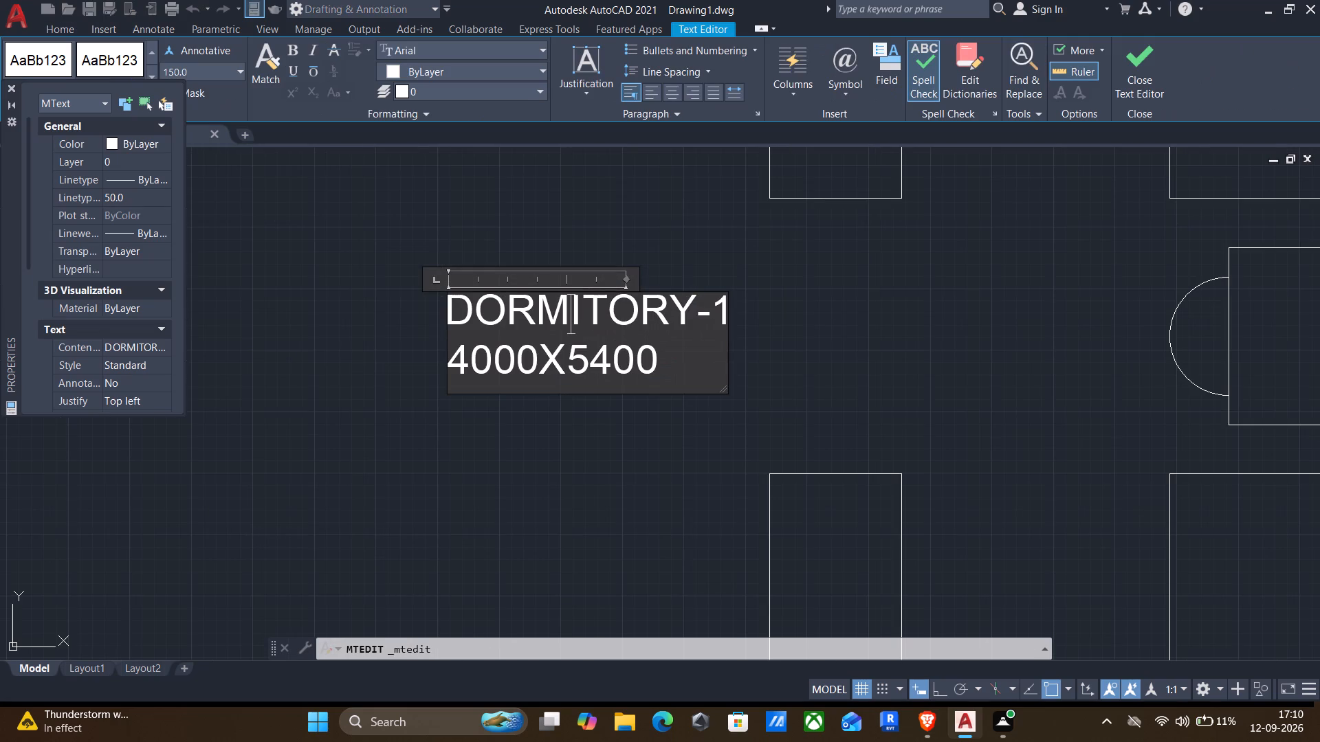
left_click(722, 315)
key("BackSpace")
key("2")
left_click(492, 371)
key("BackSpace")
key("BackSpace")
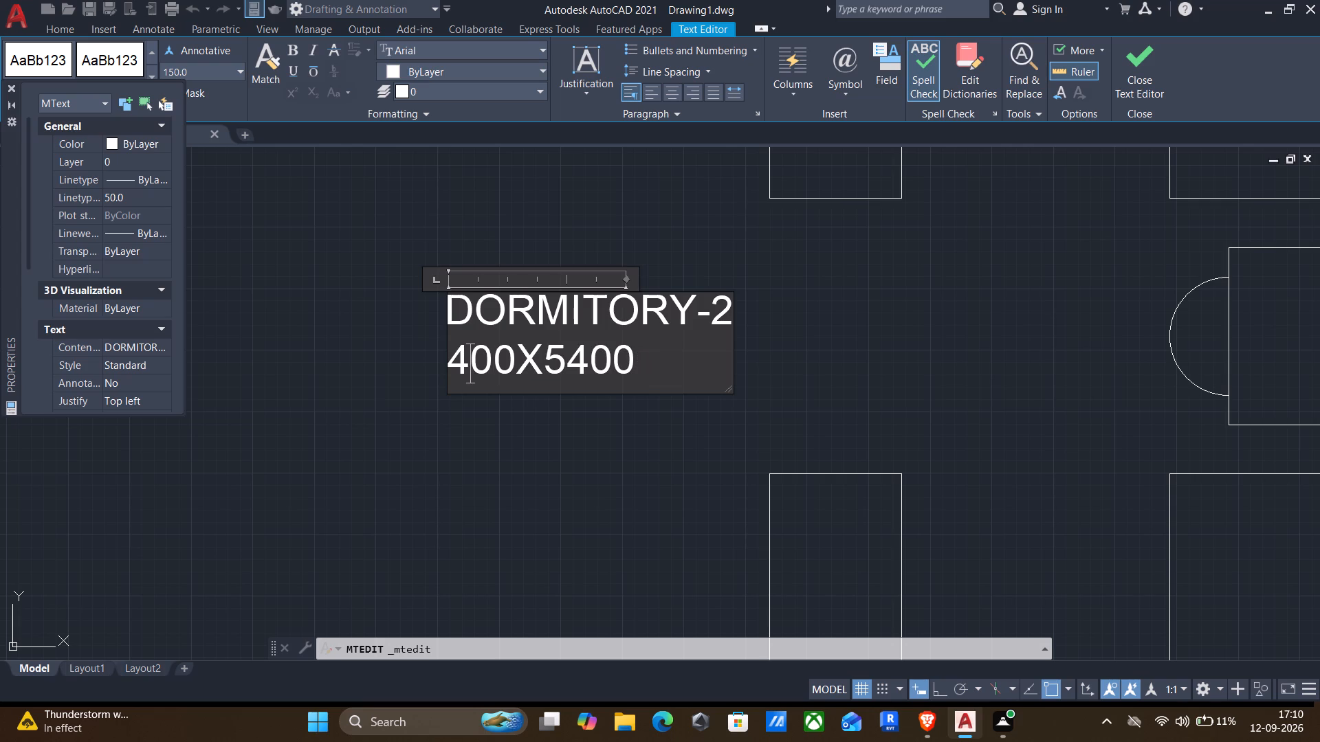
key("7")
key("8")
left_click(551, 456)
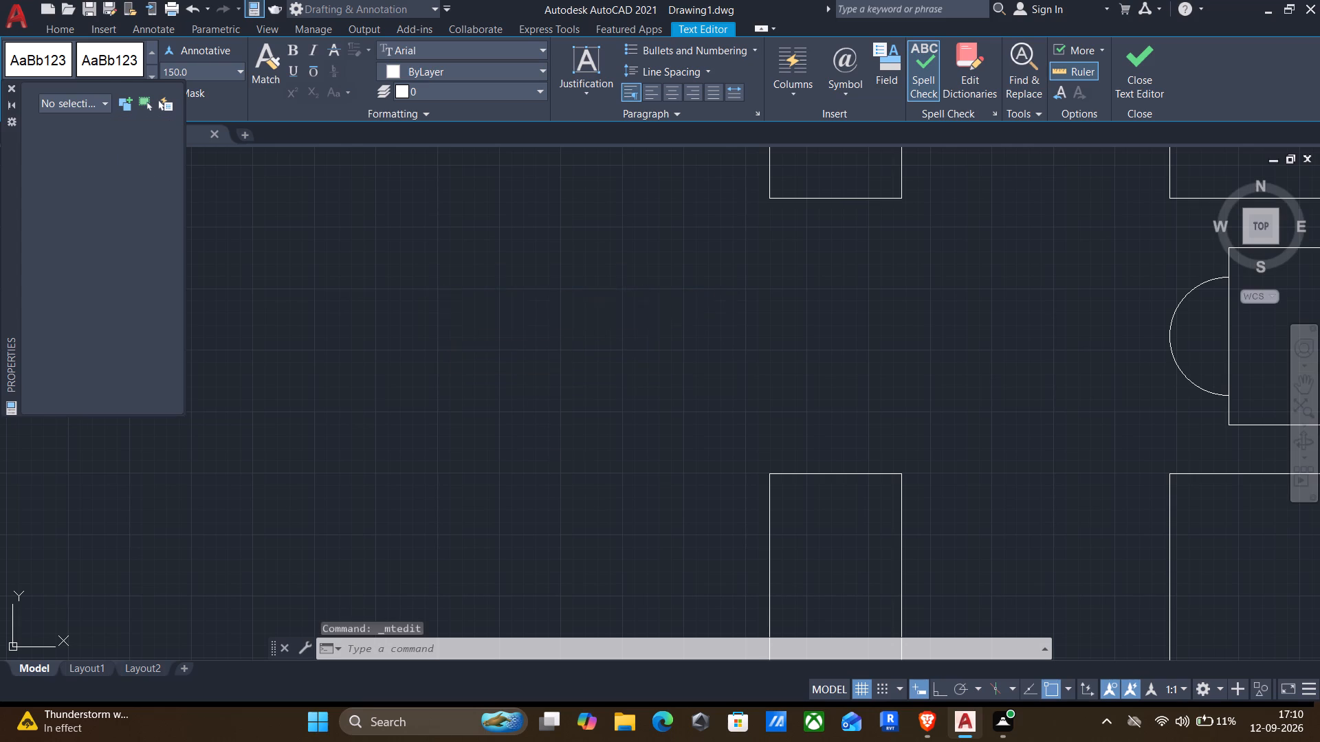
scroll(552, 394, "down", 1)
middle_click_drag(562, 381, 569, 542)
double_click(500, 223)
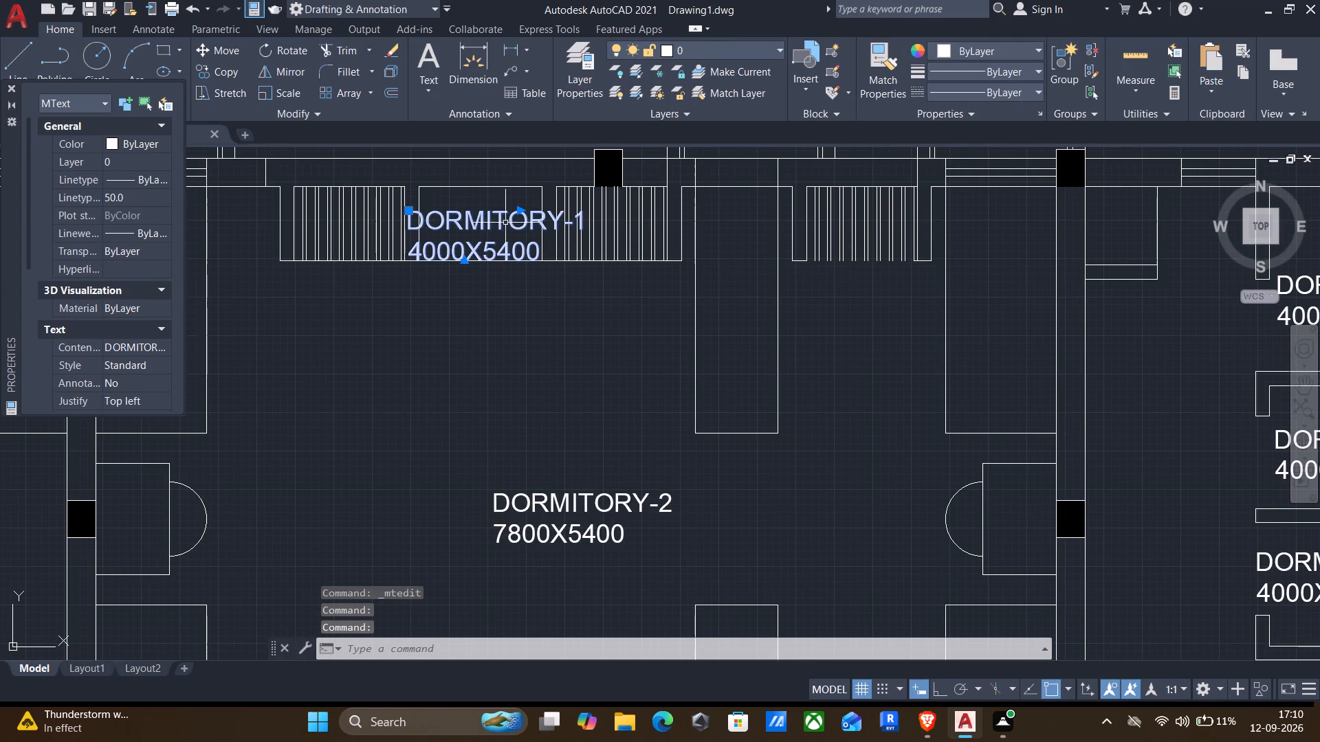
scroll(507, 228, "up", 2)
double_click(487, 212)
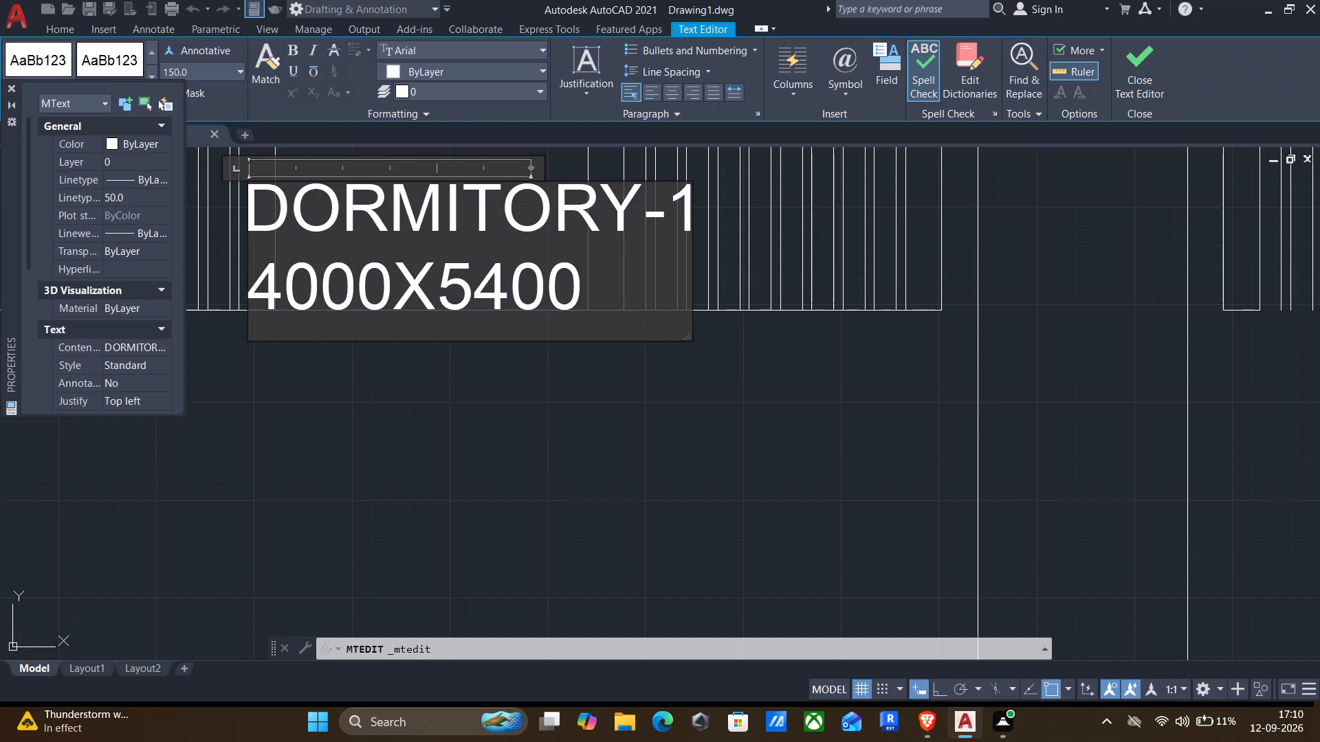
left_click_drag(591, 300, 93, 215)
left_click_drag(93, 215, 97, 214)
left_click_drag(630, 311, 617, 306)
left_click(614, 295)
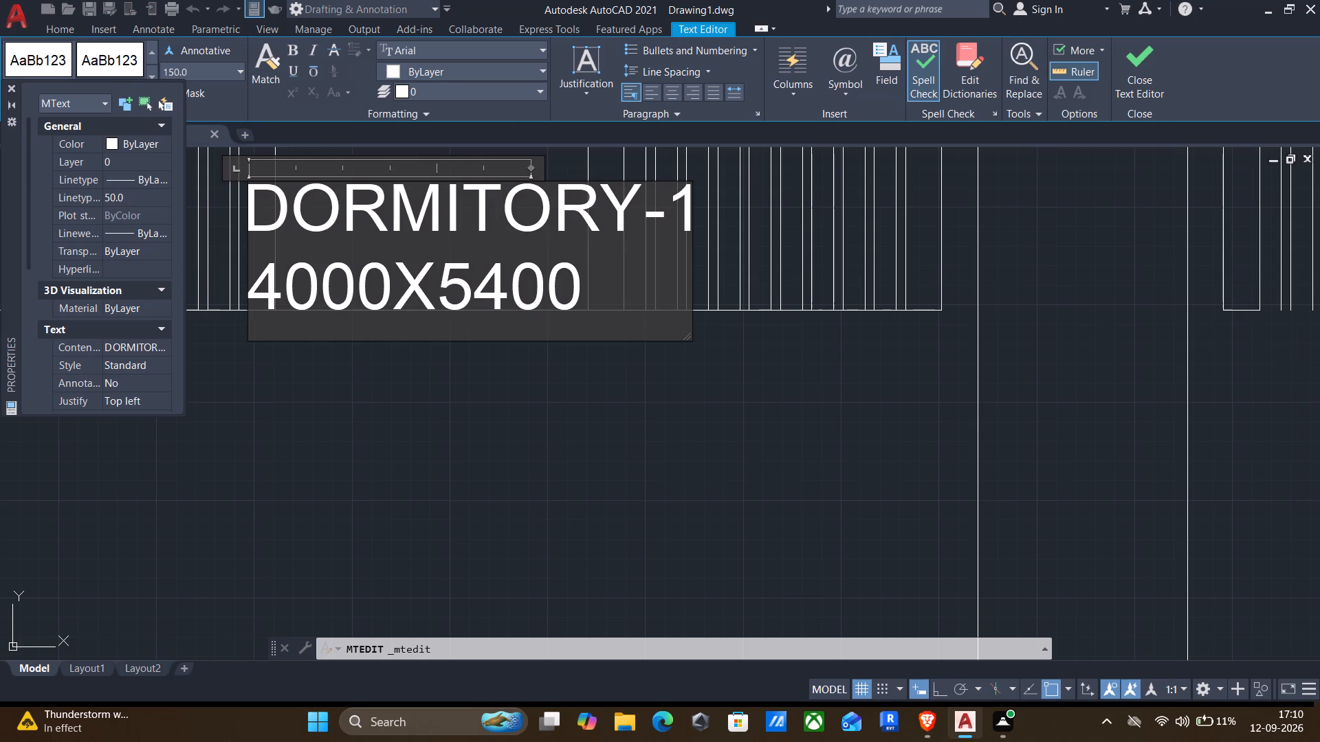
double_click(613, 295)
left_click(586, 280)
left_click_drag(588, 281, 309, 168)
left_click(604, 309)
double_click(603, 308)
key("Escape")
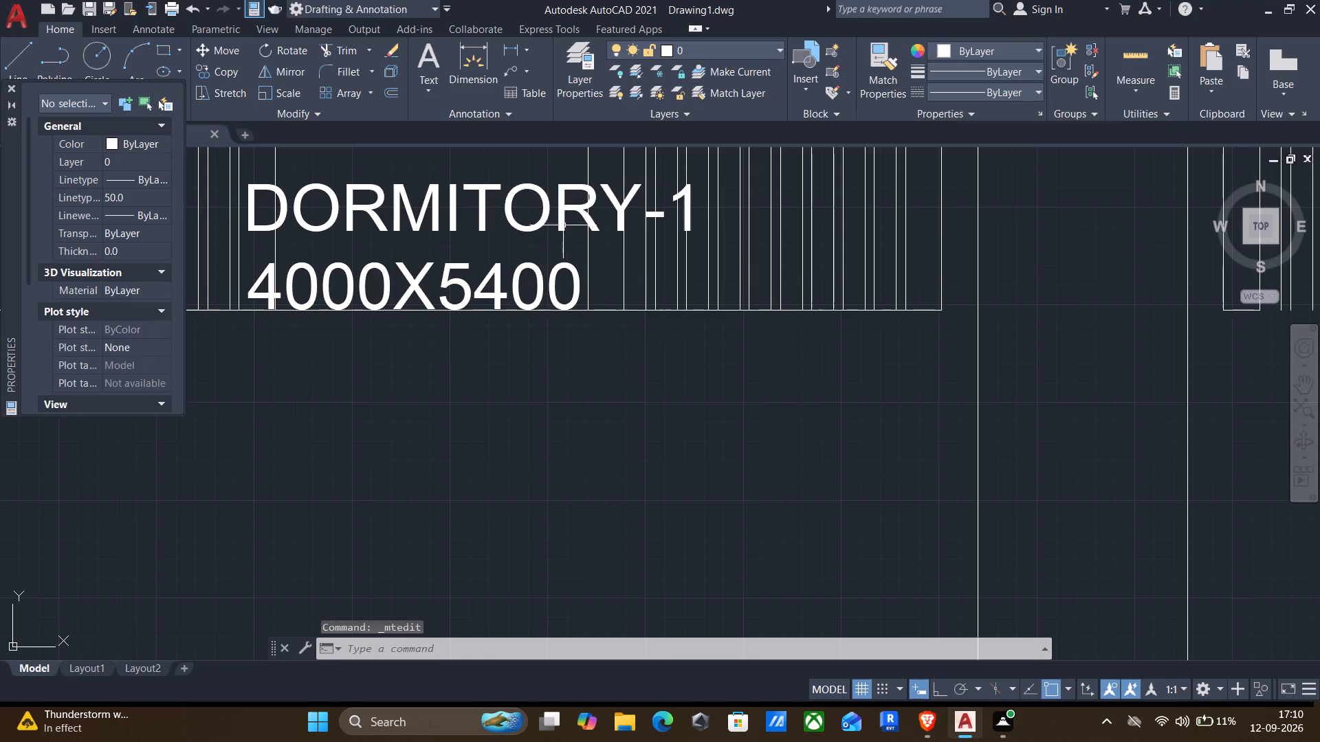
Edit the label copy at the table between the hatched units on DORMITORY-2's upper wall to read WRITING / TABLE.
double_click(529, 196)
left_click(524, 238)
double_click(519, 226)
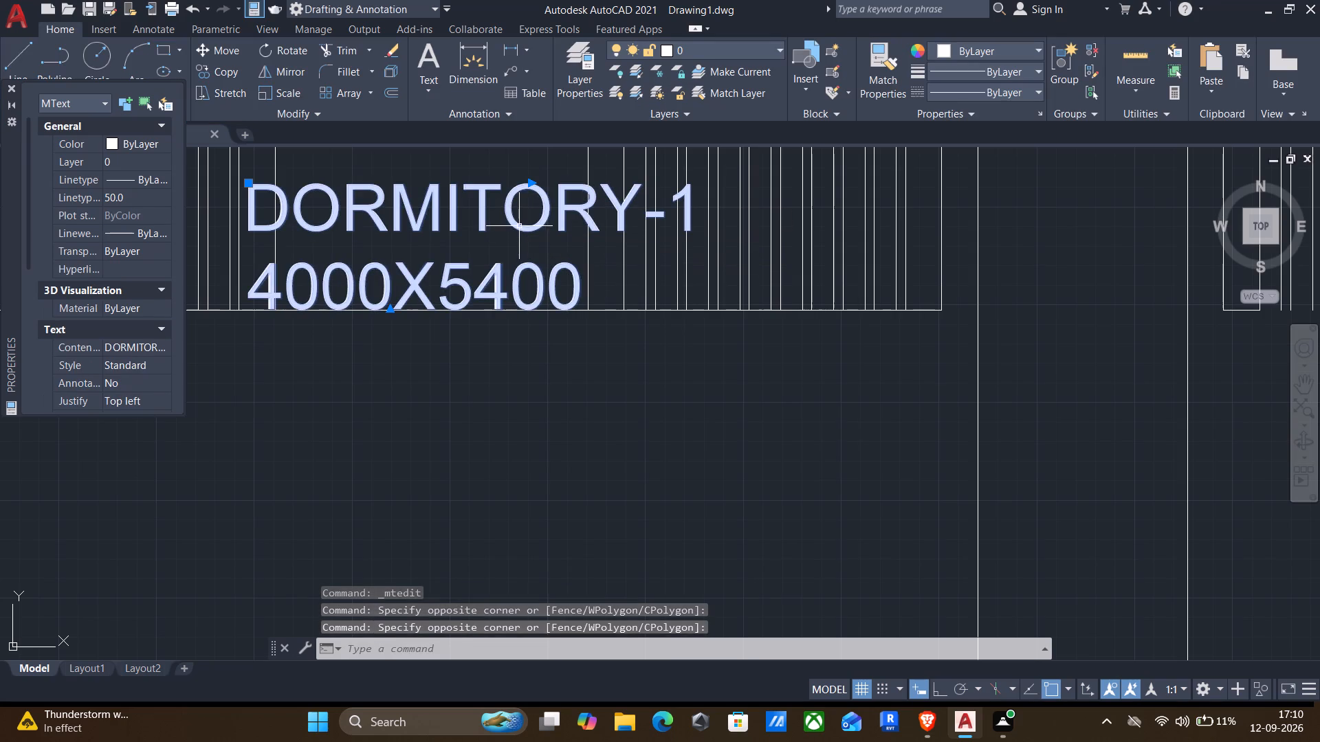
double_click(529, 233)
double_click(527, 229)
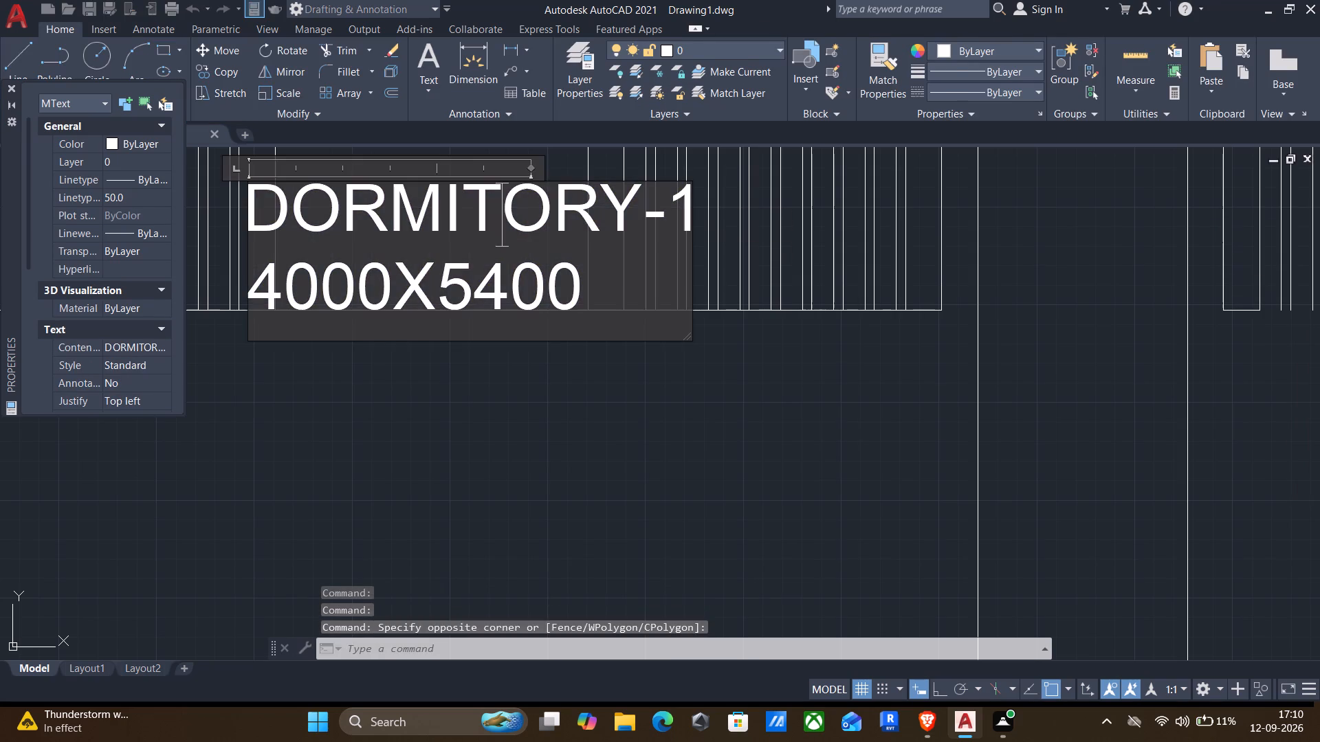
triple_click(602, 306)
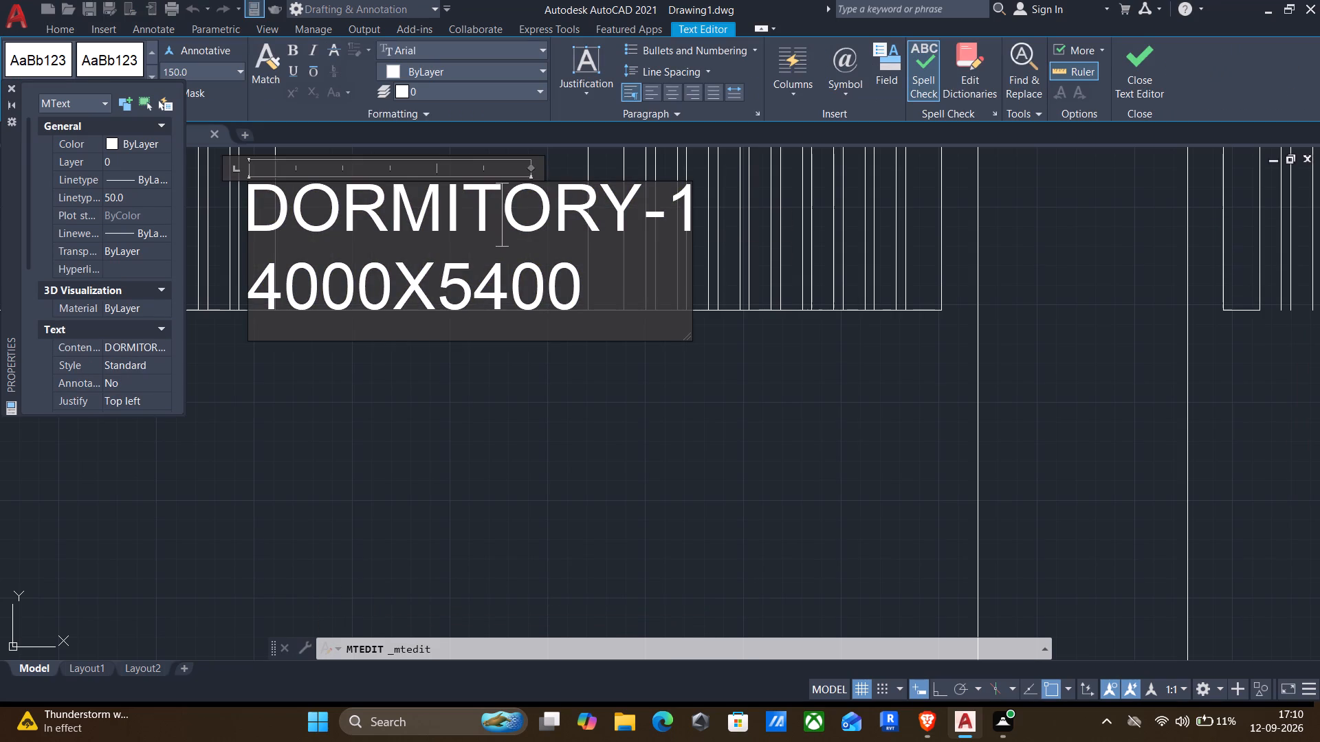
left_click(348, 235)
left_click(556, 286)
key("Right")
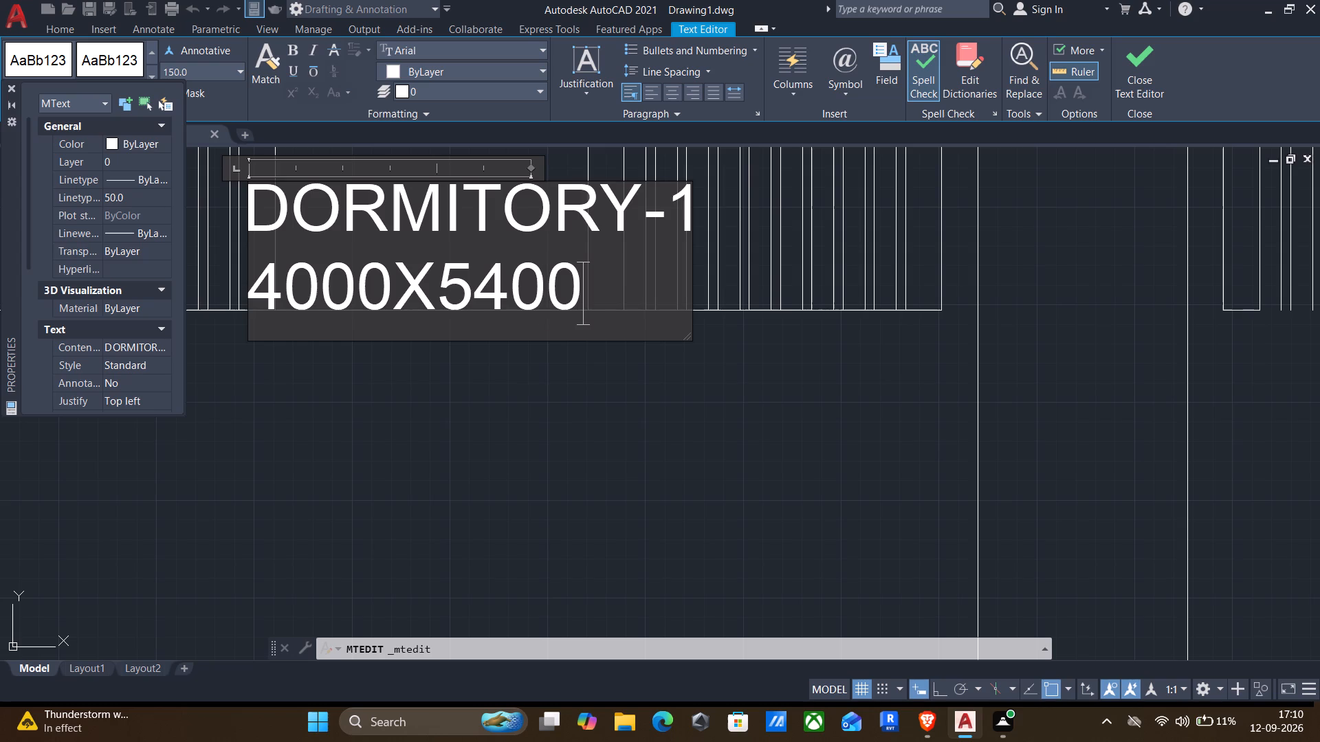
left_click_drag(578, 293, 208, 172)
key("BackSpace")
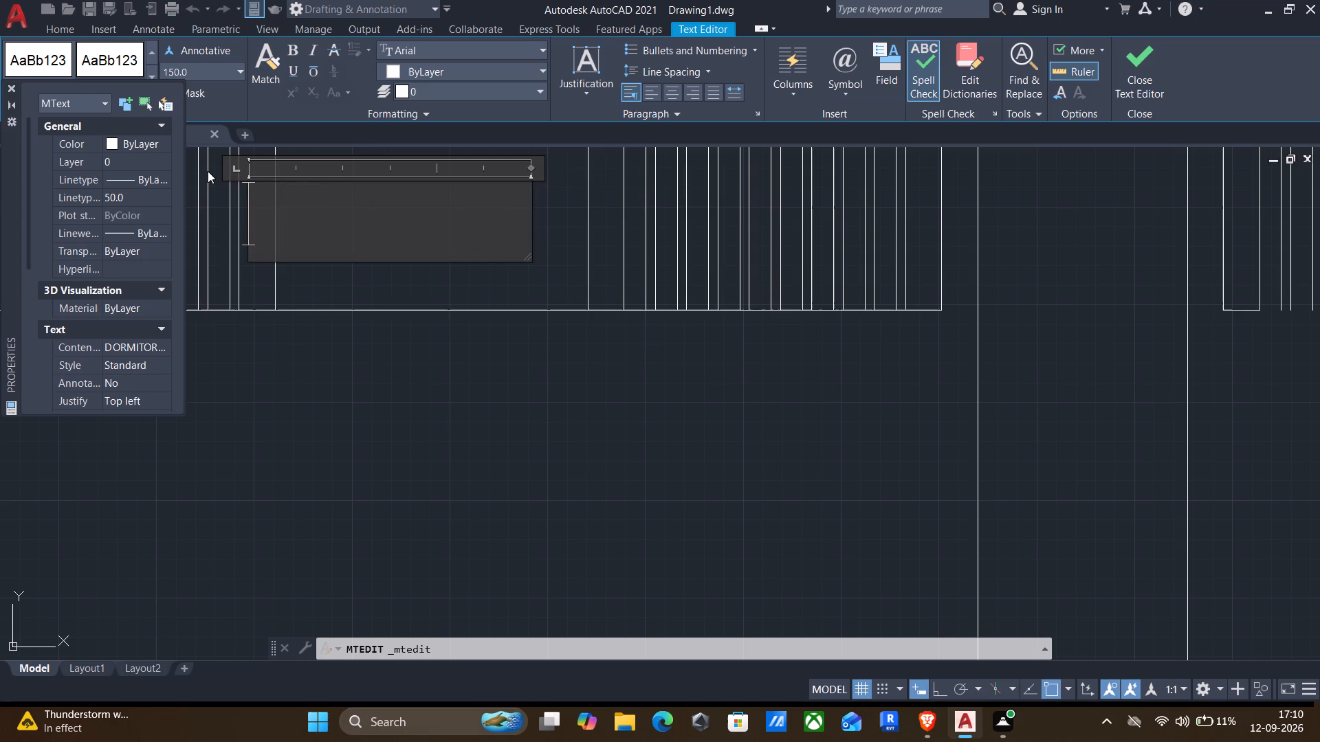
type("WRITING")
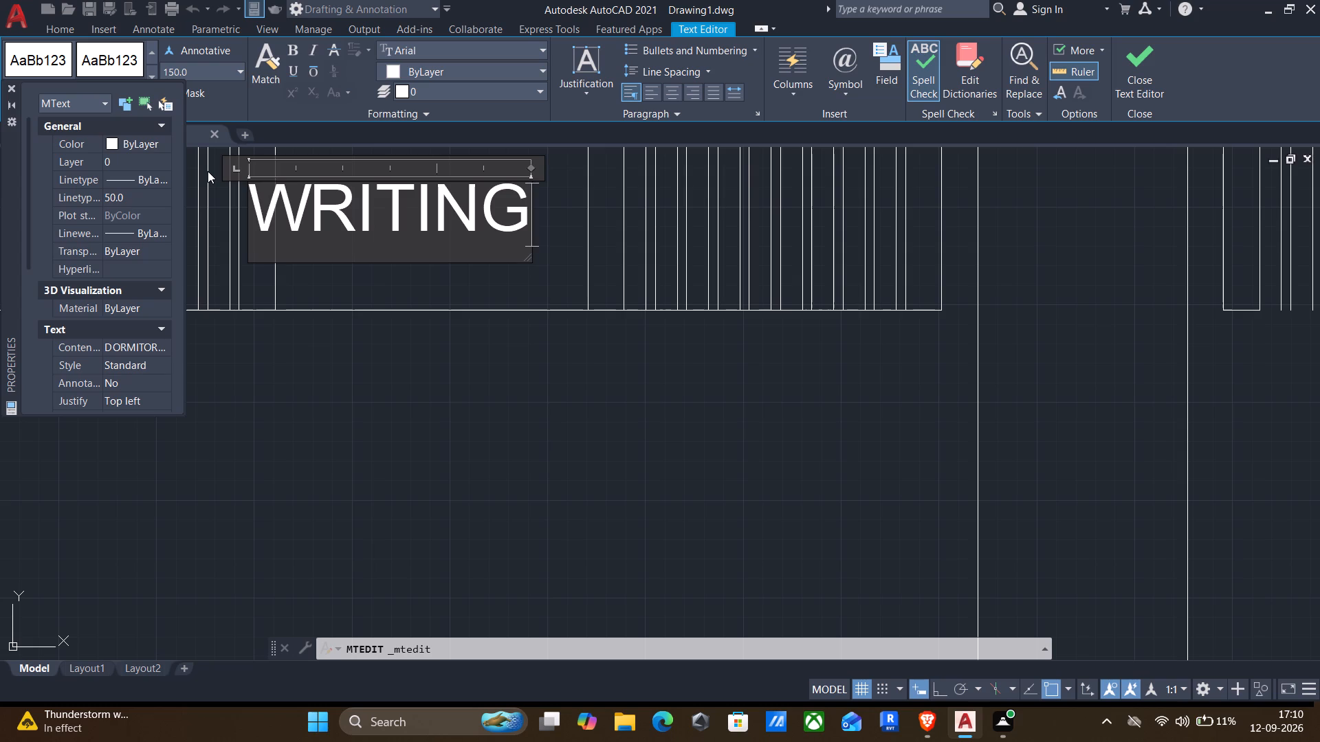
key("Return")
key("r")
key("BackSpace")
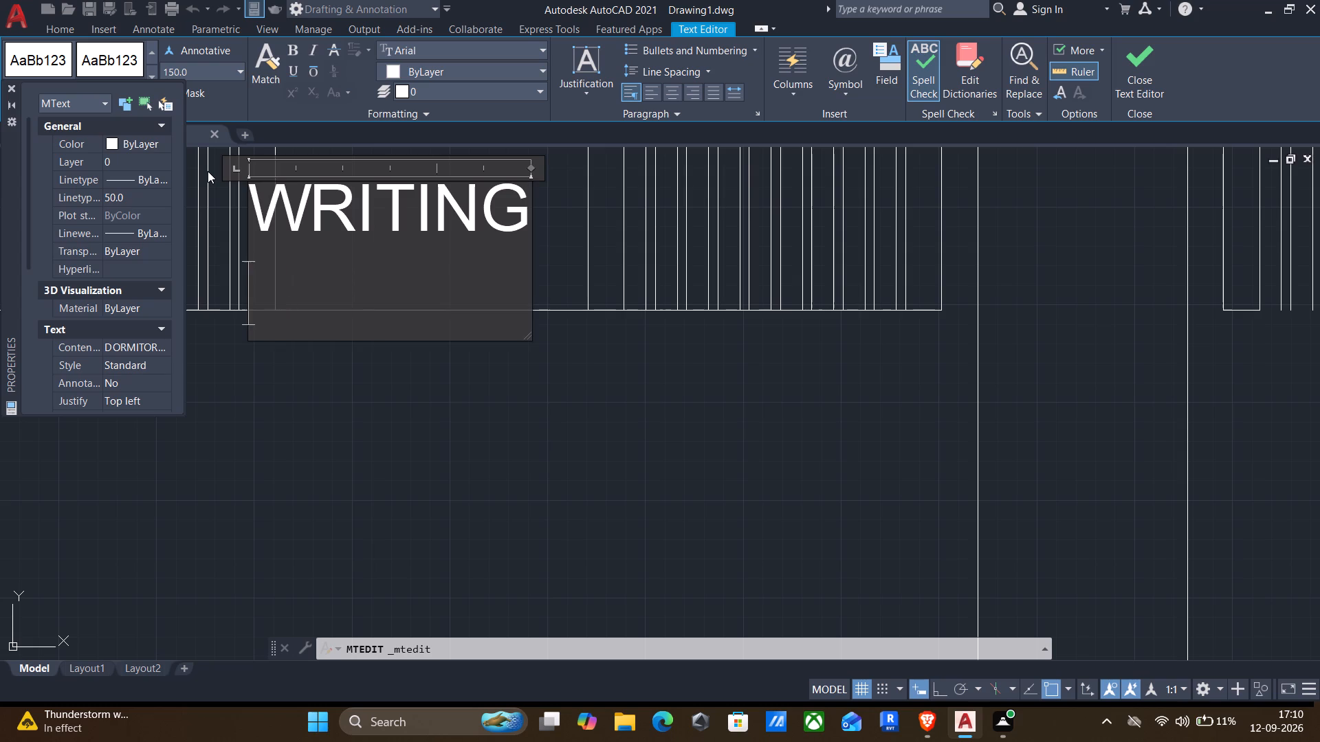
type("TABLE")
left_click(464, 520)
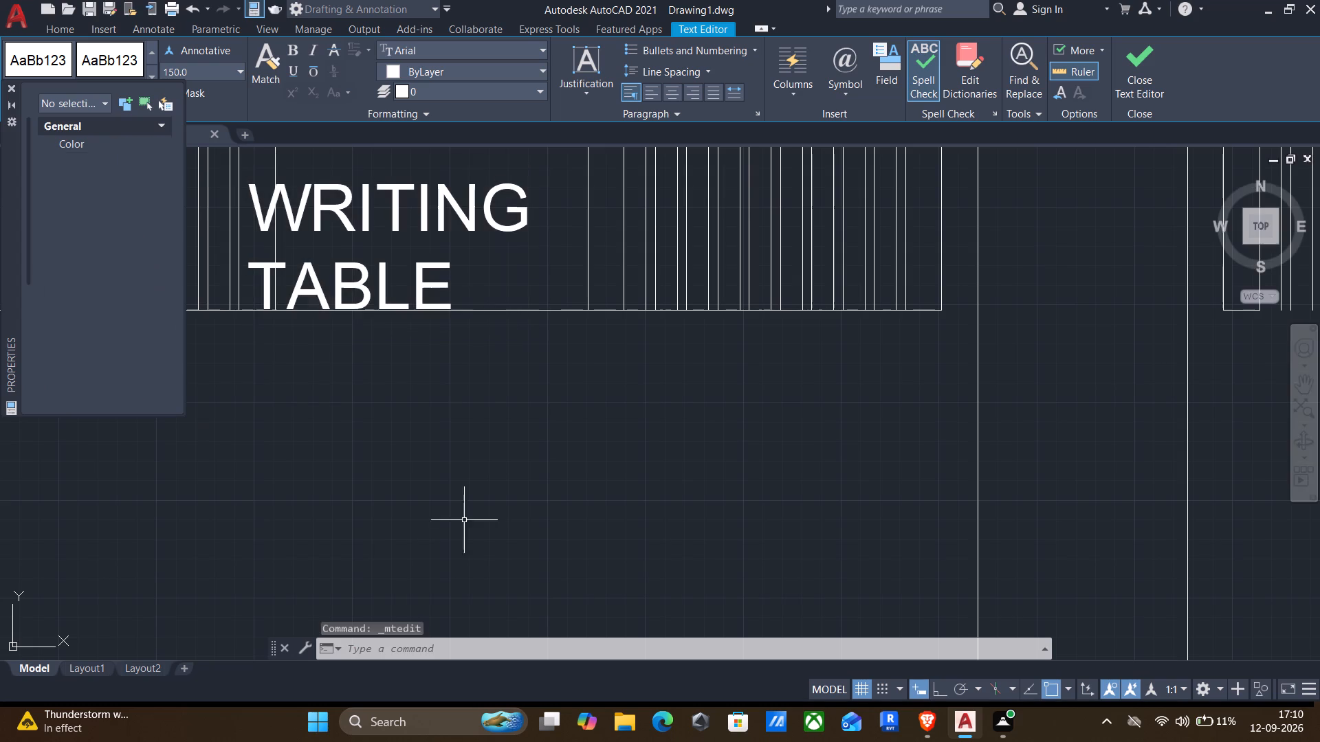
Set the WRITING TABLE label's text height to 100.
left_click(364, 203)
scroll(113, 381, "down", 1)
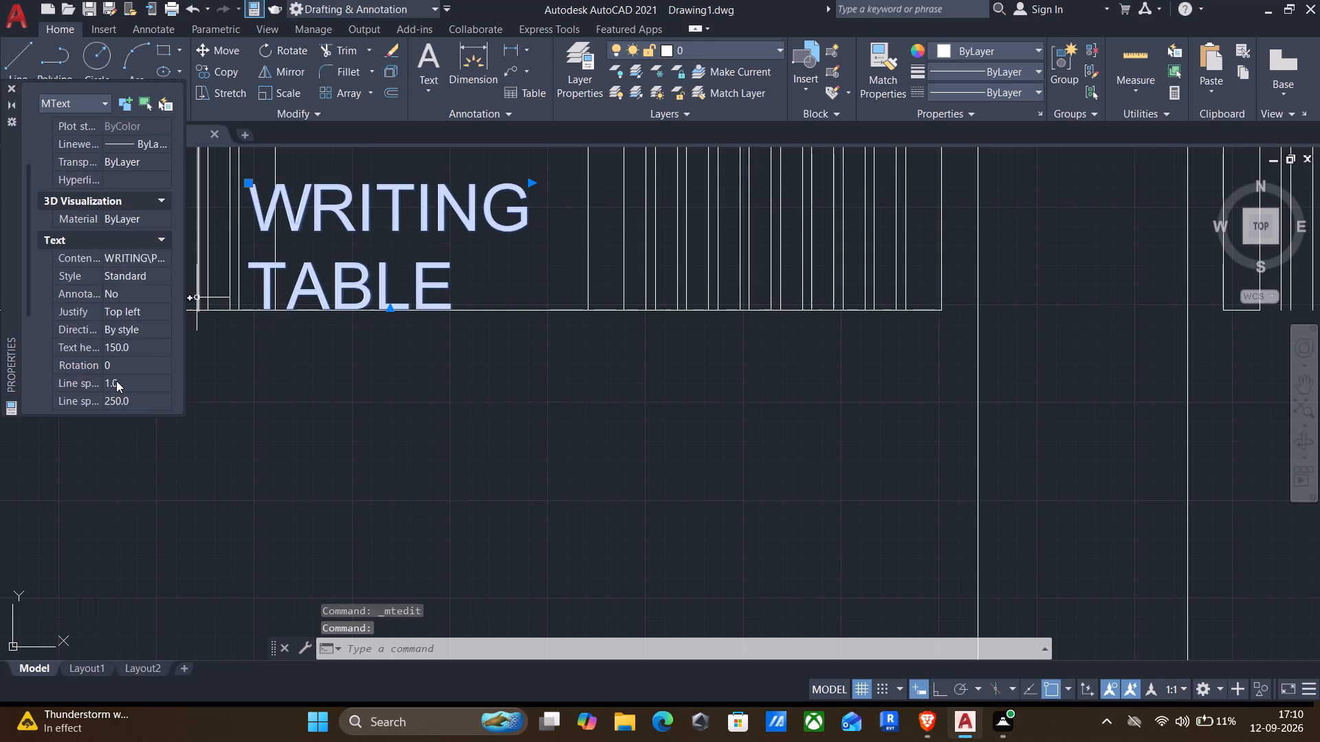
scroll(132, 348, "down", 2)
left_click(137, 197)
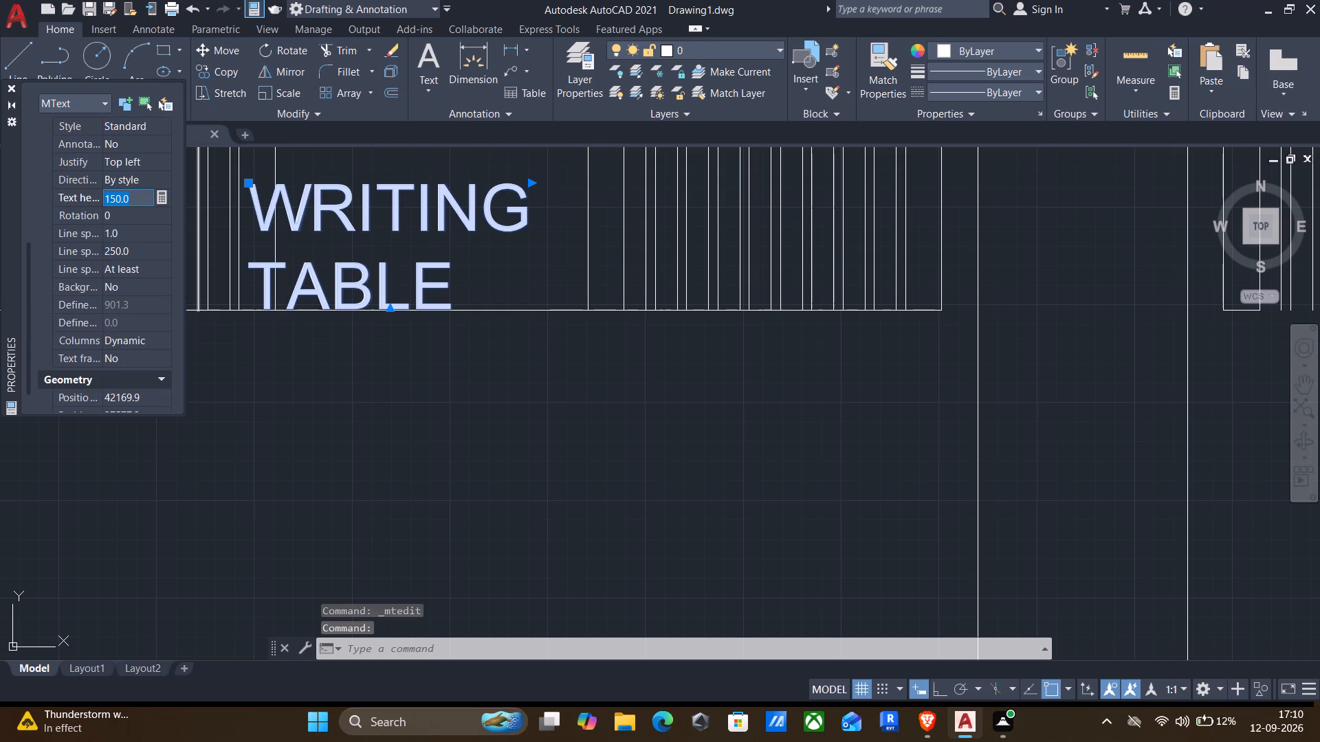
type("100")
key("Return")
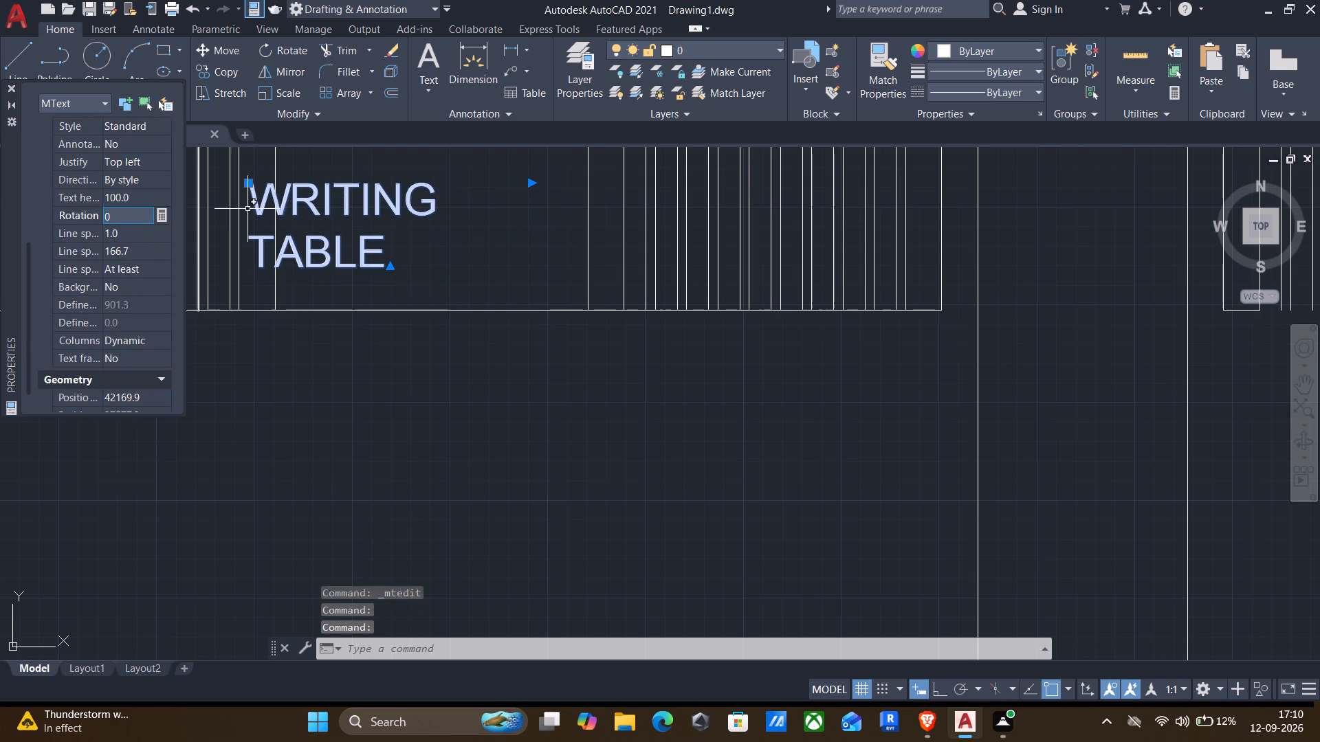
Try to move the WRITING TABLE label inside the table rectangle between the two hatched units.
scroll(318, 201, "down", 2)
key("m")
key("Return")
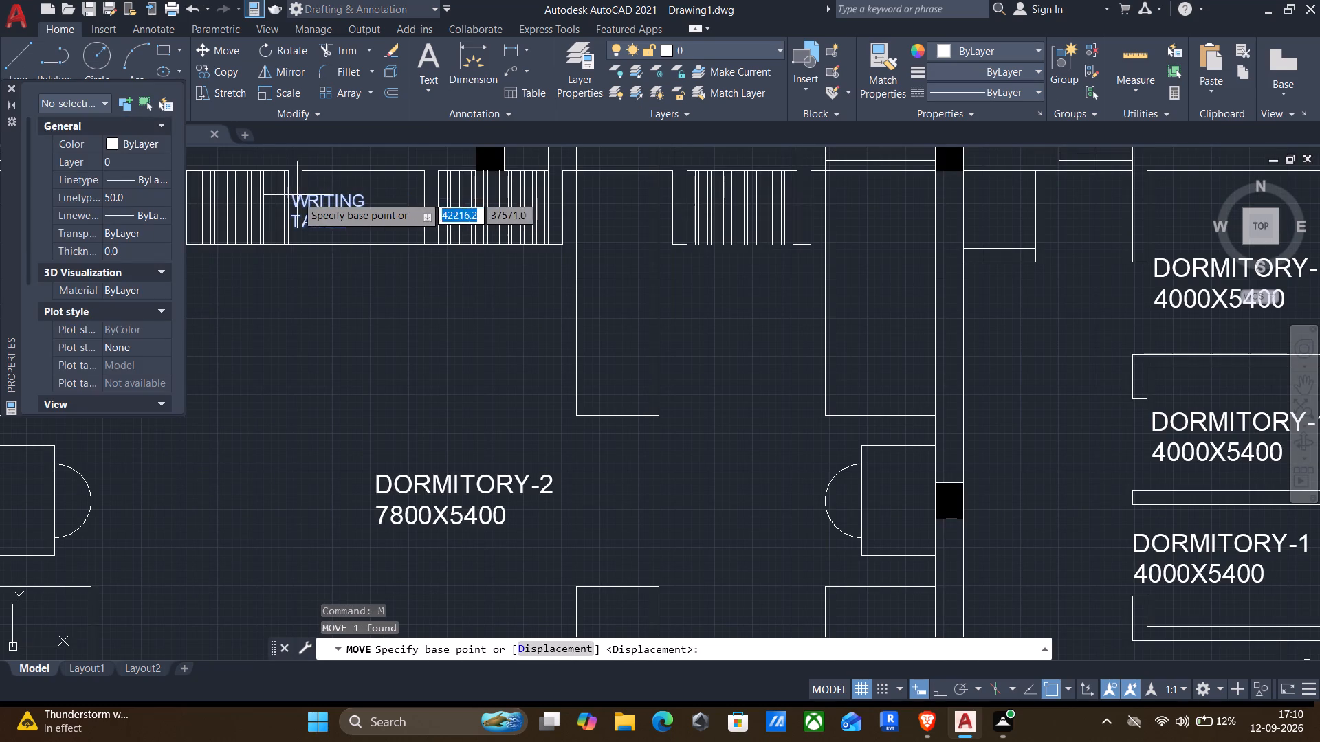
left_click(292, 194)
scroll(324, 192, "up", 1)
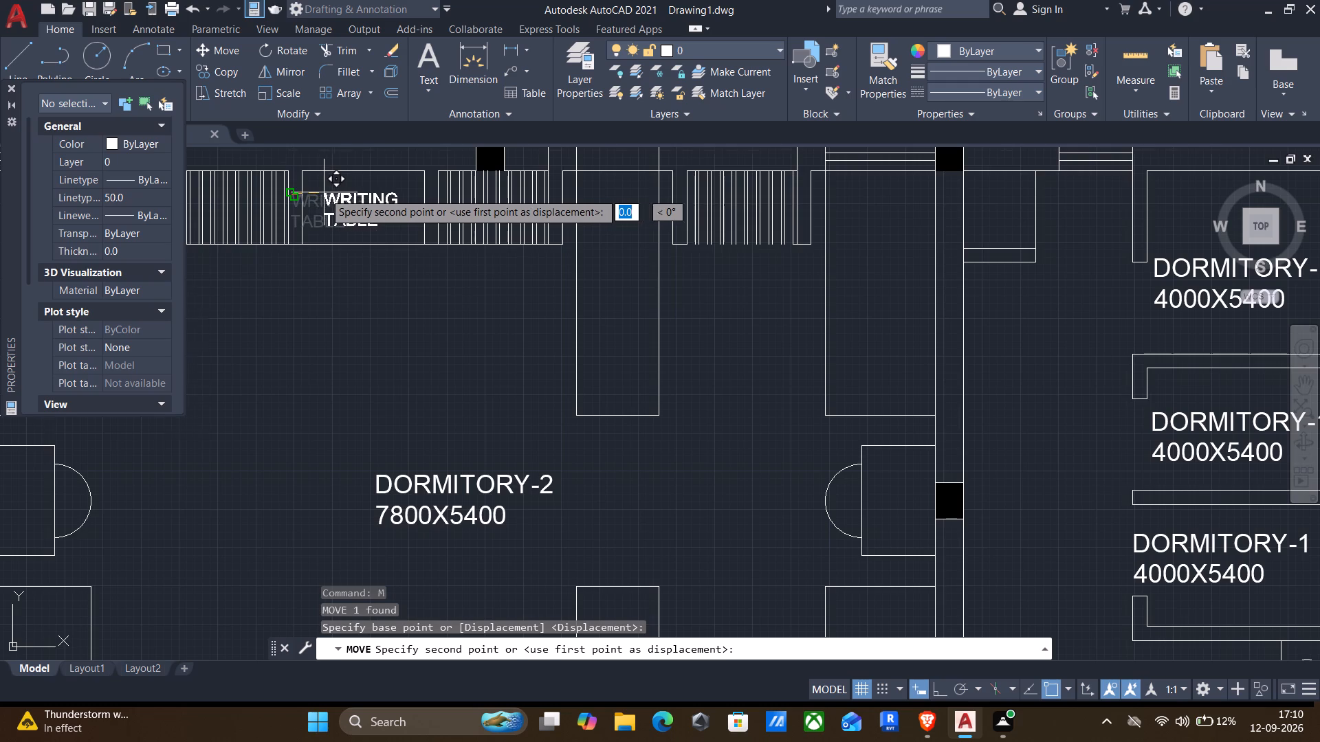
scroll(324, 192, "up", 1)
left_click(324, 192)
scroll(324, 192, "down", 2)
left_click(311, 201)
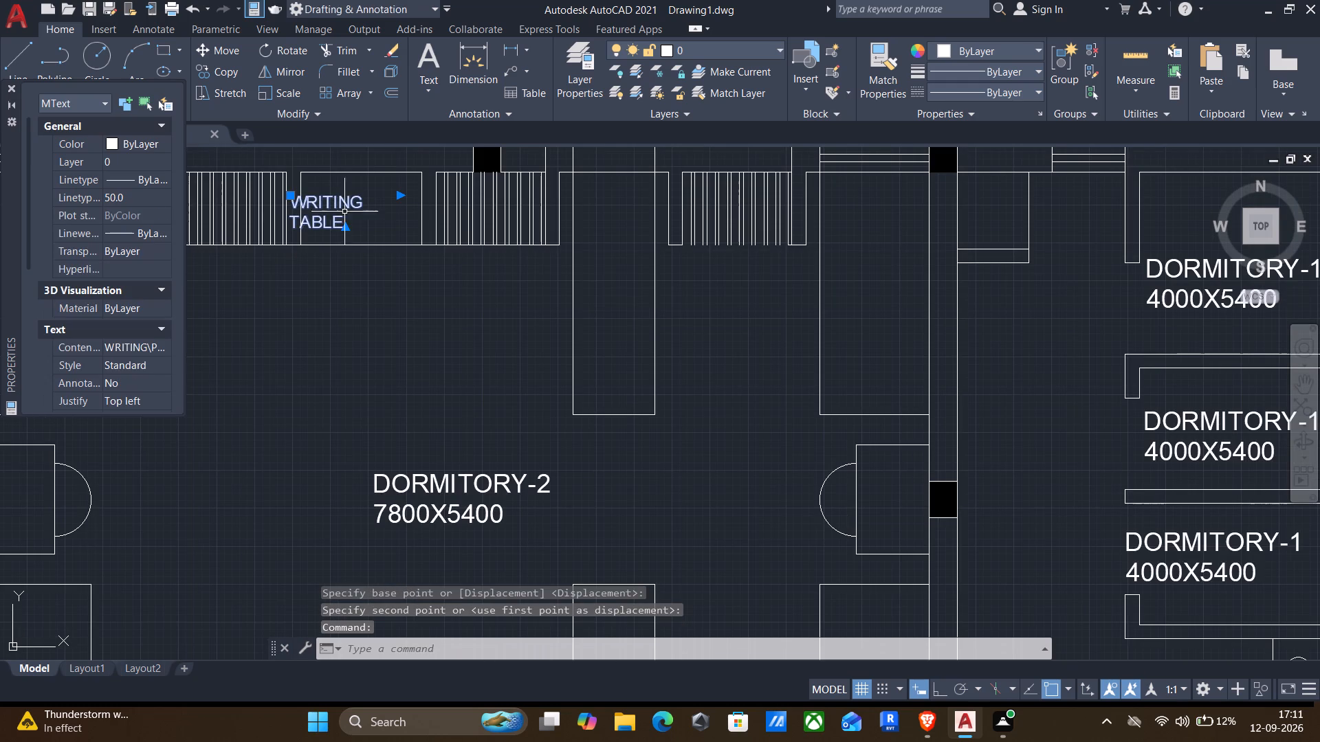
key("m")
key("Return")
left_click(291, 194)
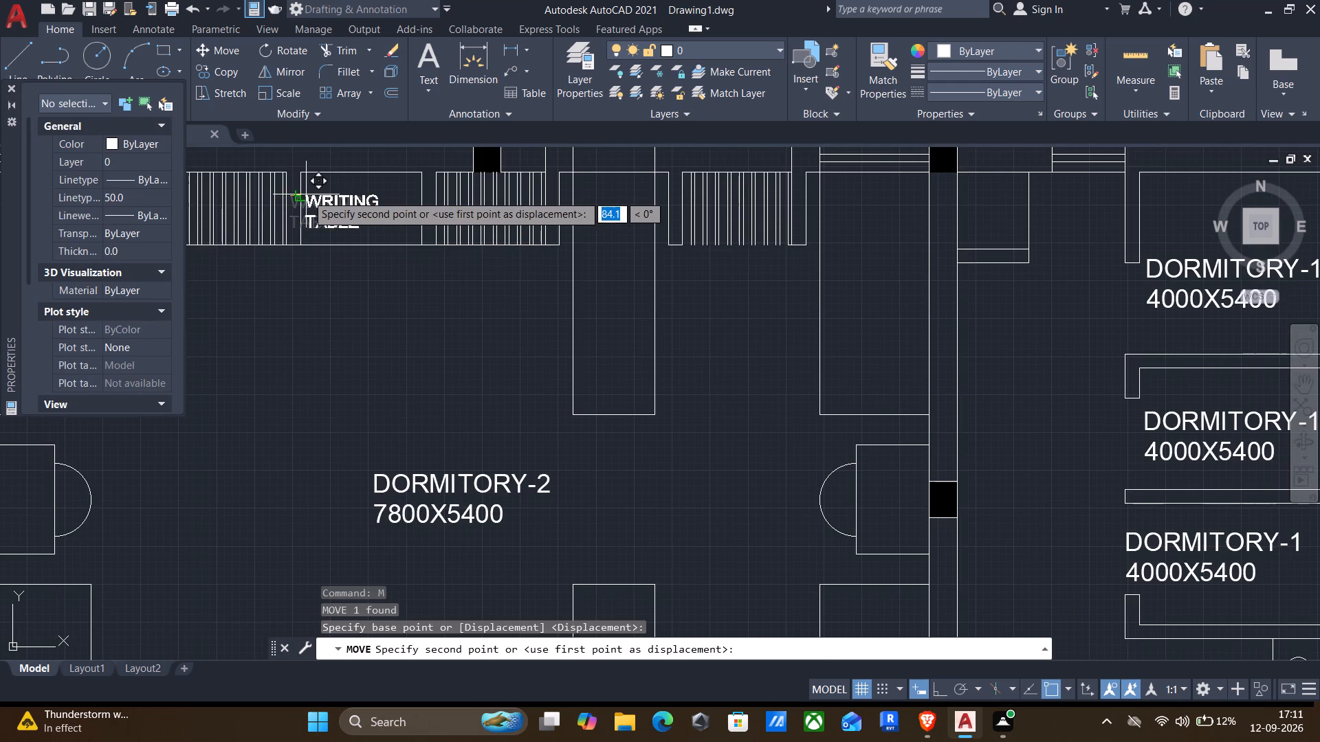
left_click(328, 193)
Move the WRITING TABLE label so it sits centred inside the table rectangle between the two hatched units.
left_click(316, 205)
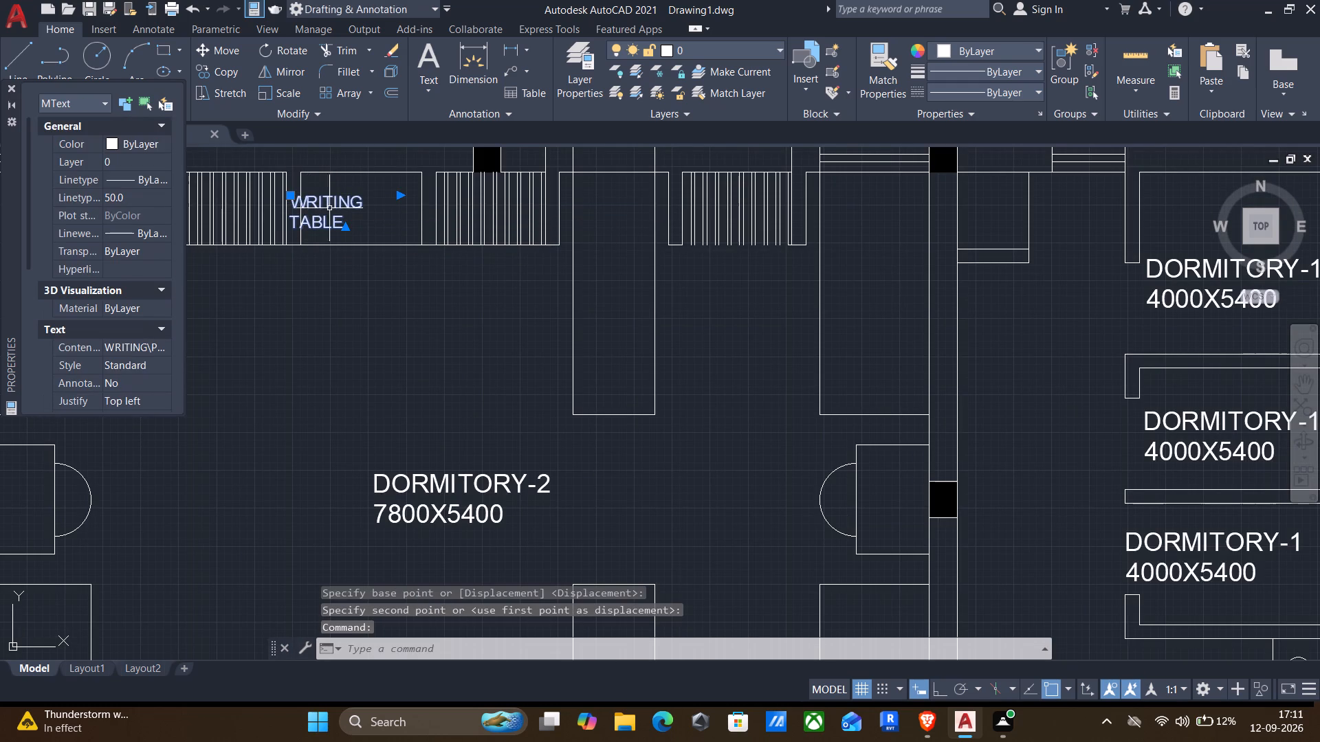
key("m")
key("Return")
left_click(355, 196)
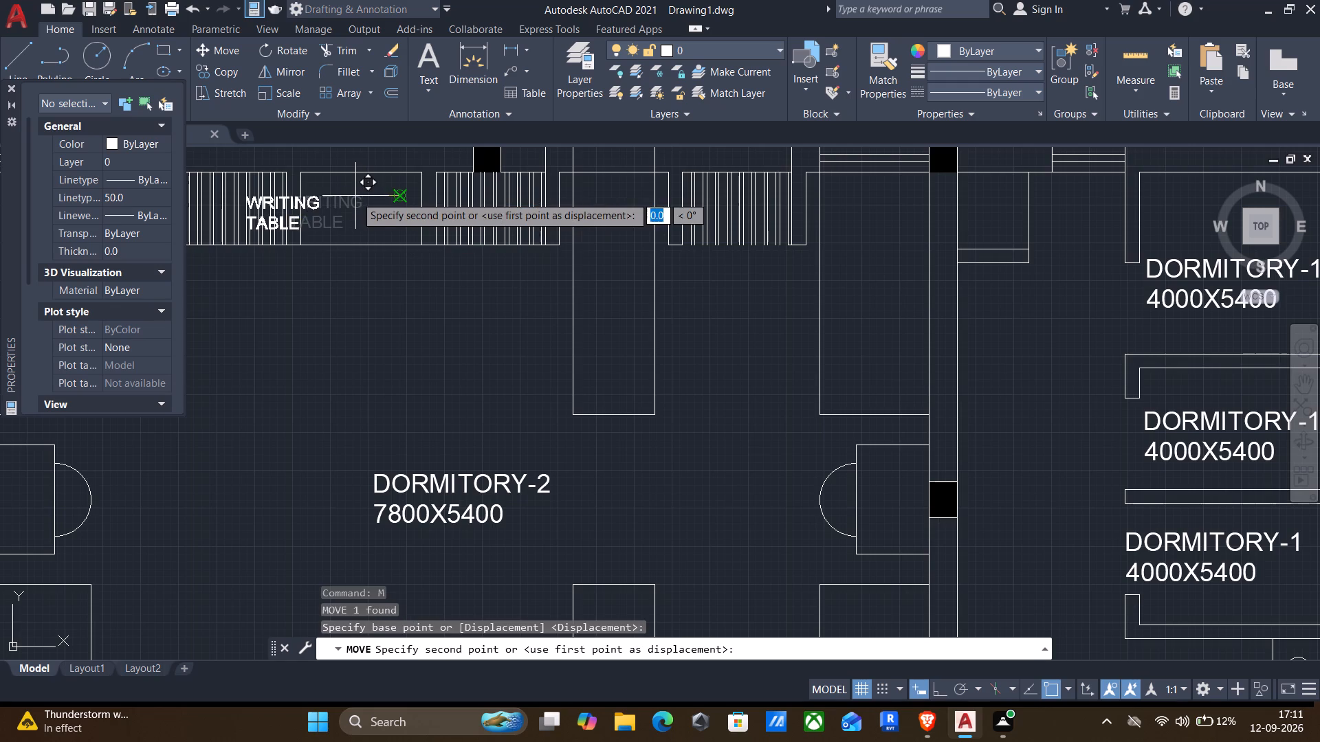
left_click(455, 193)
left_click(390, 205)
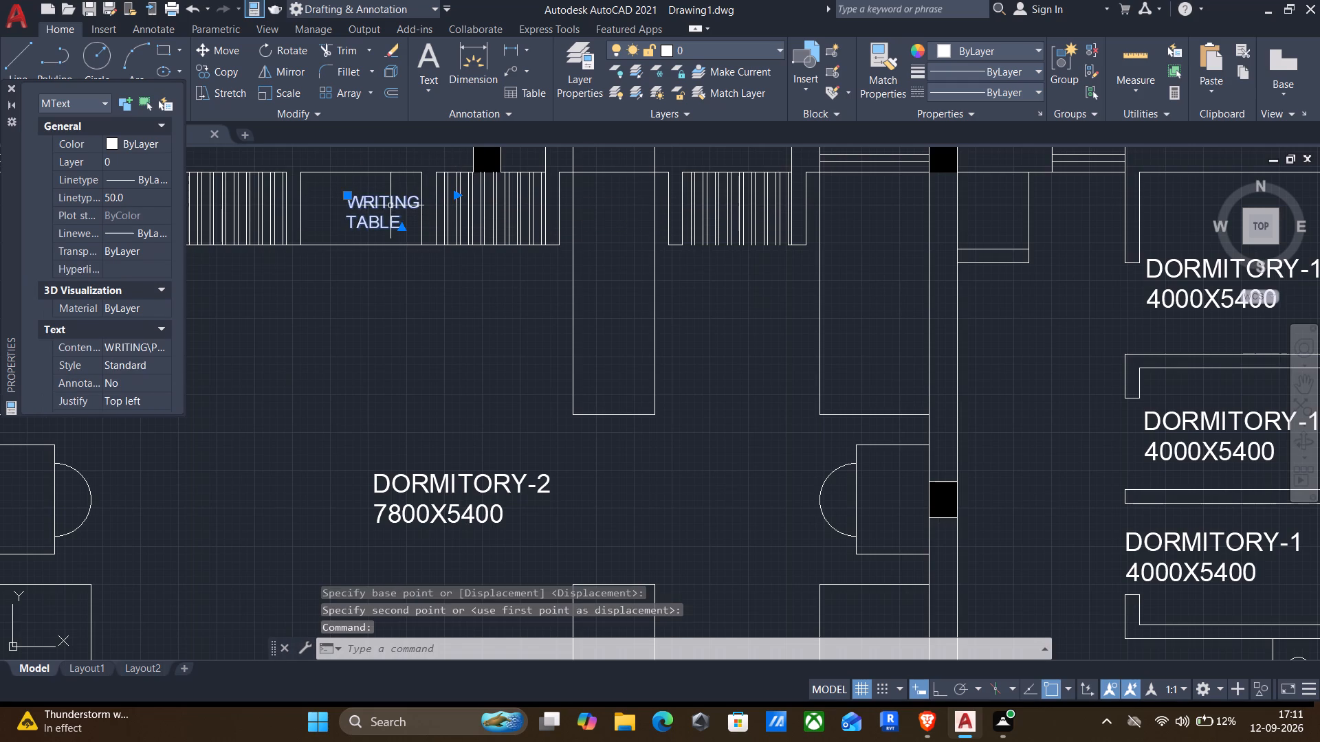
key("m")
key("Return")
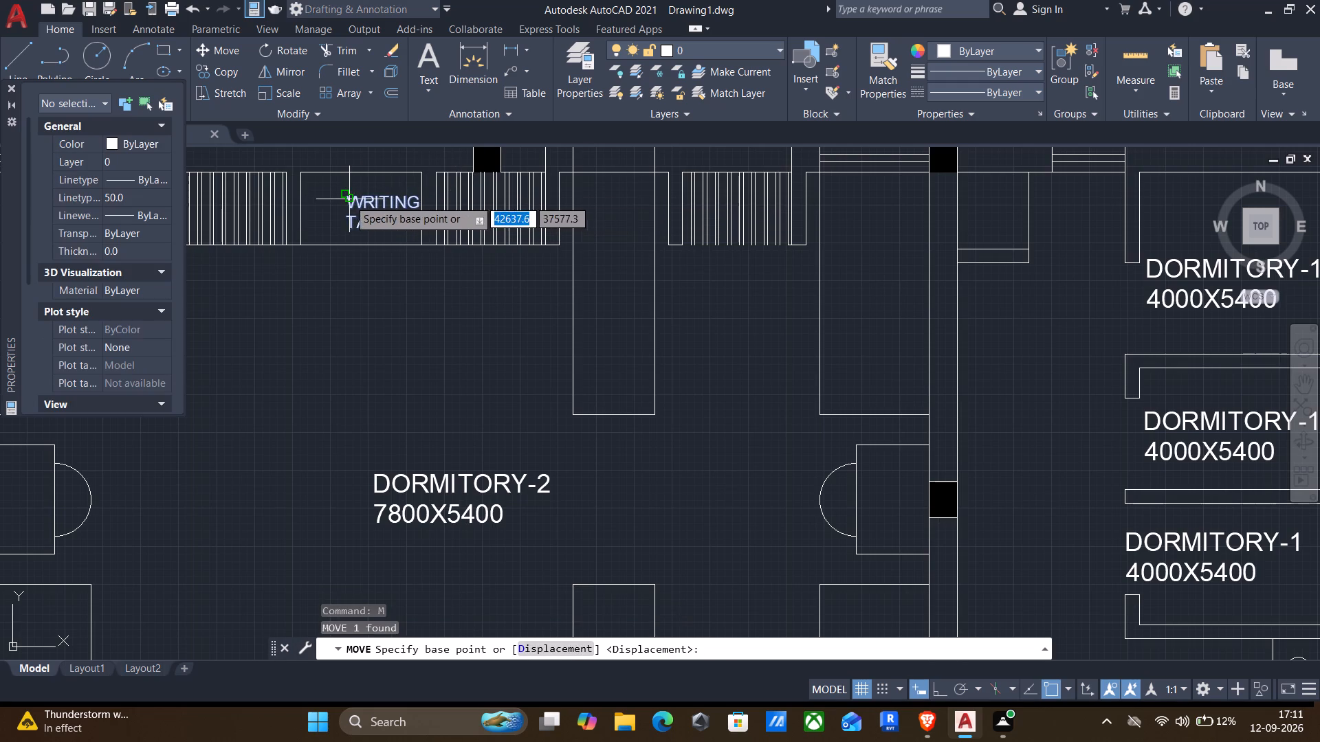
left_click(349, 199)
left_click(335, 194)
Delete the extra DORMITORY-1 label copy lying over the writing table at the first room's upper wall.
scroll(369, 255, "down", 1)
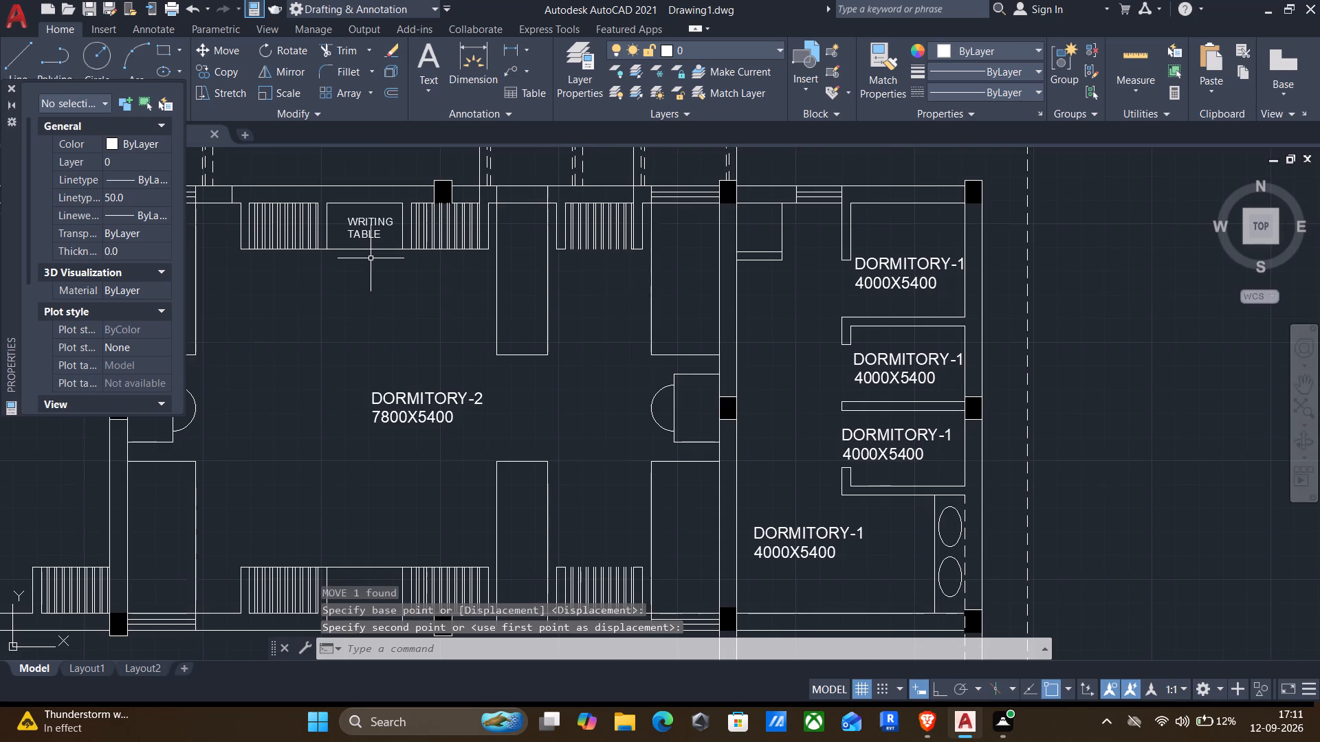
middle_click_drag(371, 261, 847, 322)
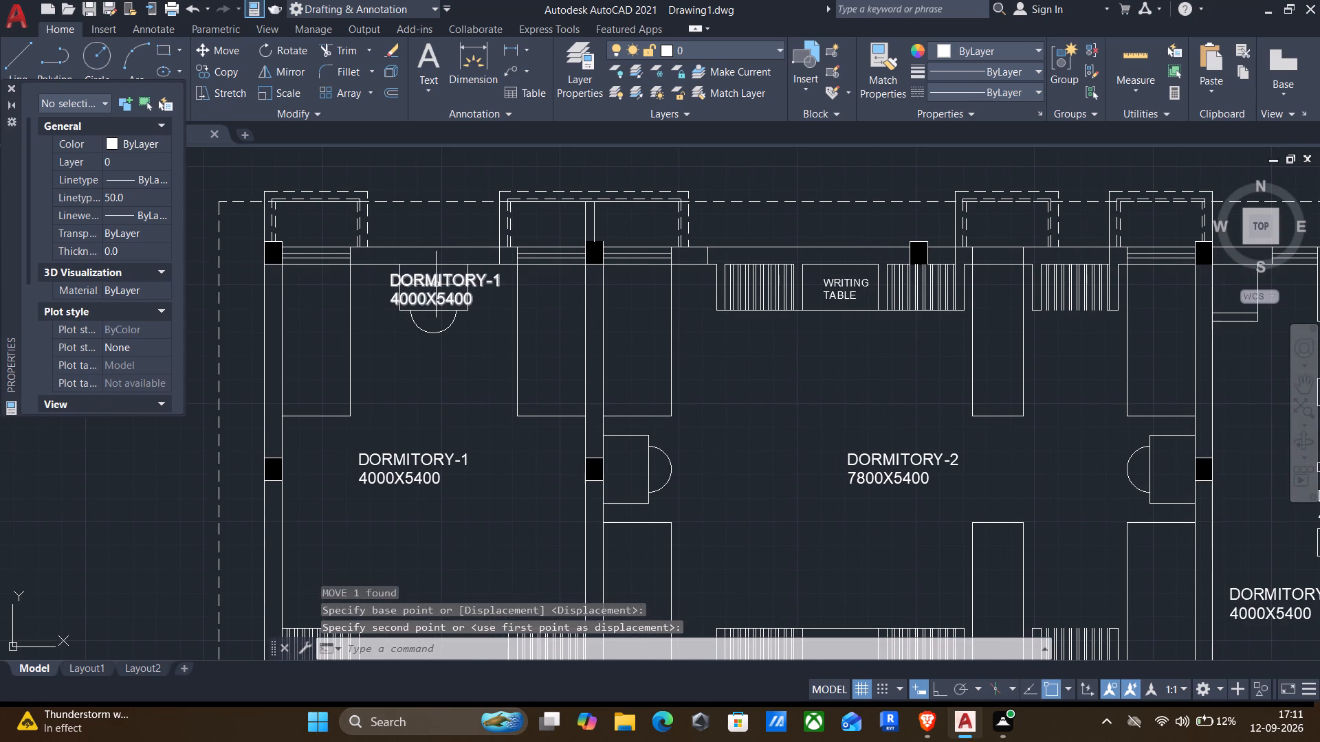
left_click(434, 279)
key("Delete")
Copy the WRITING TABLE label into the table with the semicircular chair at the first room's upper wall.
scroll(847, 326, "down", 1)
middle_click_drag(835, 330, 734, 377)
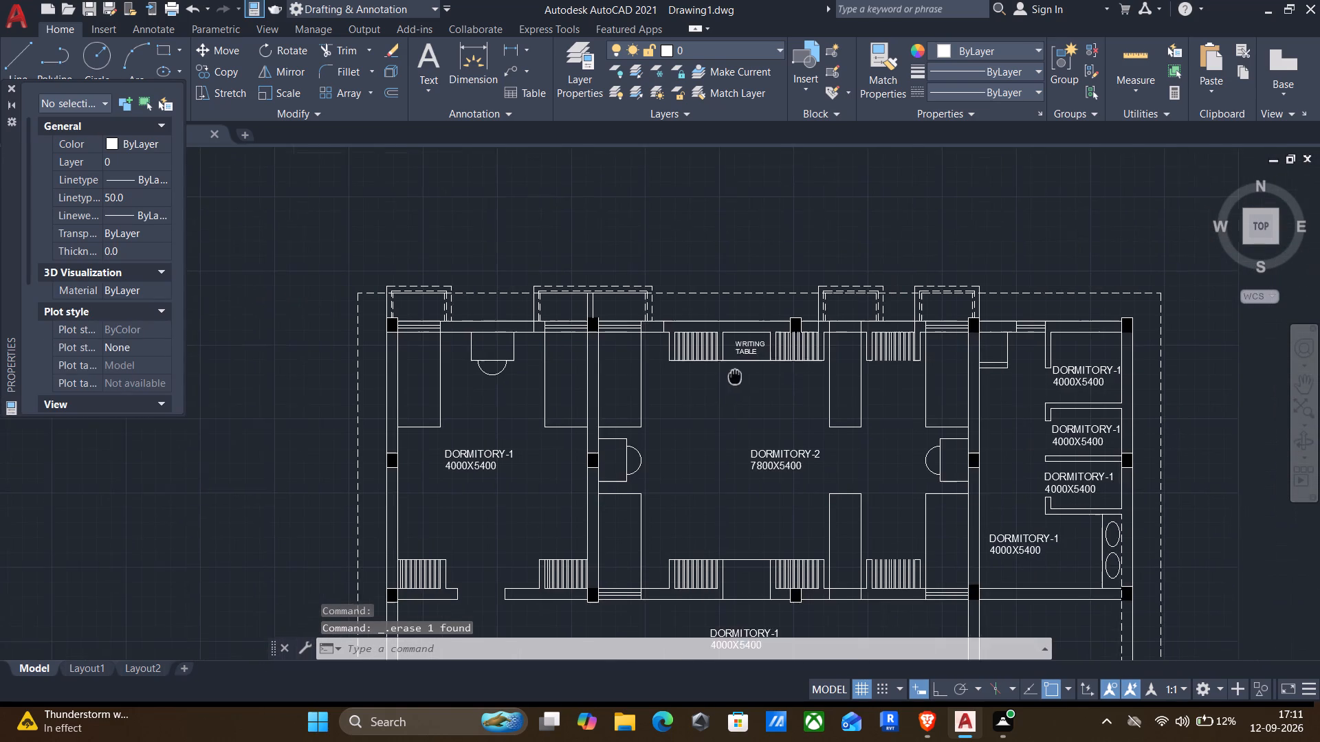
middle_click_drag(734, 377, 733, 377)
left_click(742, 346)
type("CO")
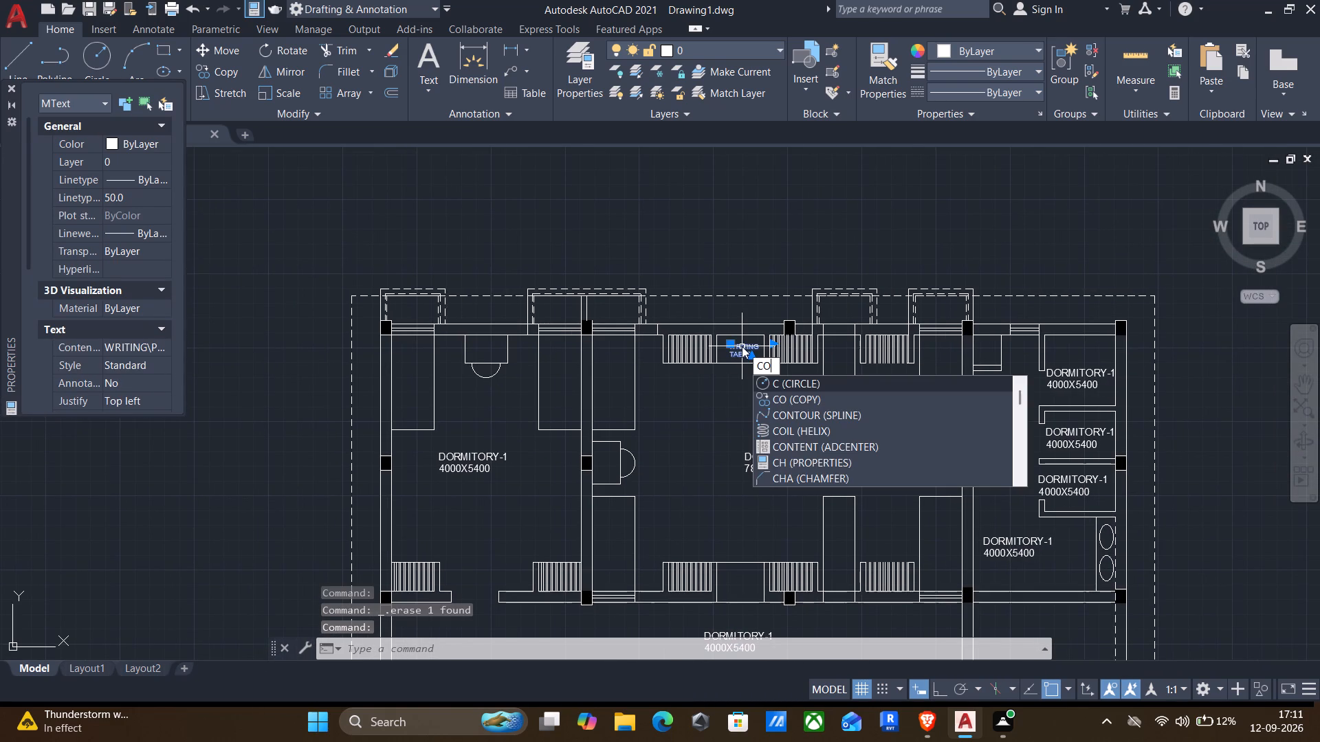
key("Return")
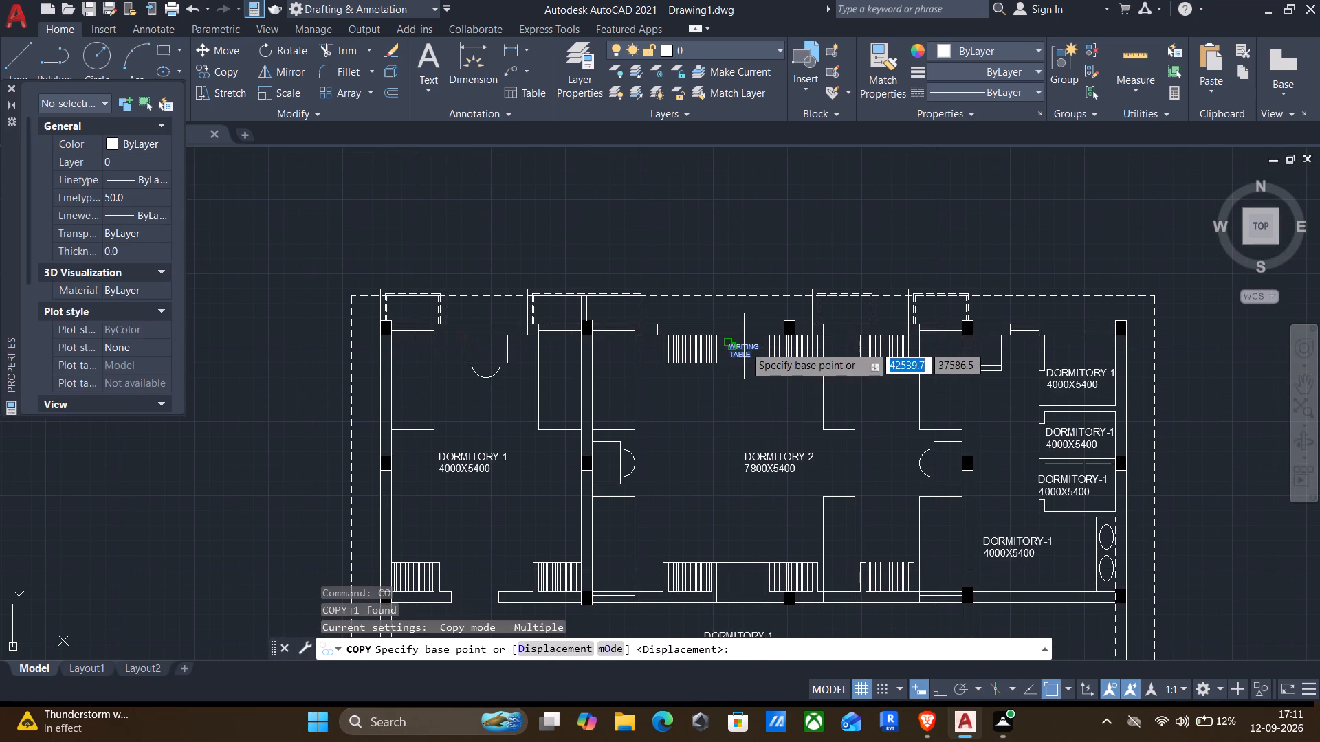
left_click(731, 340)
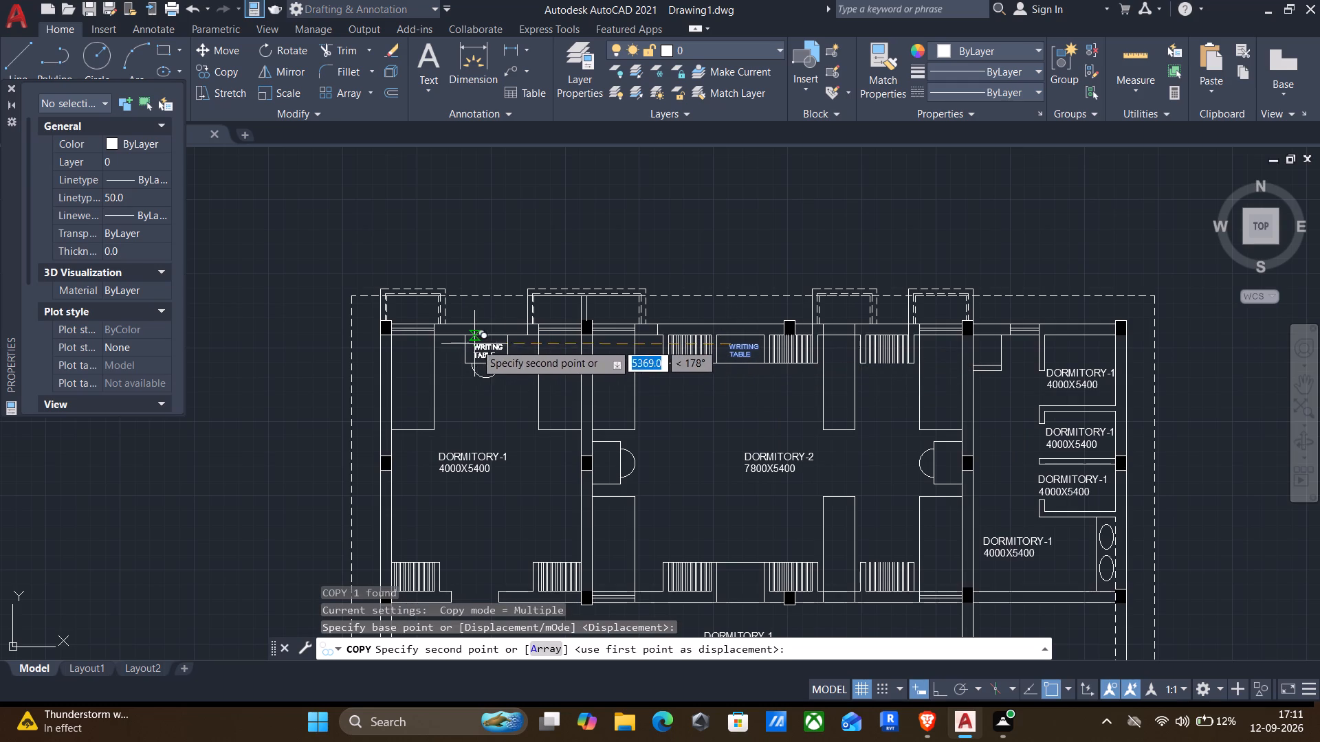
scroll(481, 341, "up", 3)
left_click(449, 339)
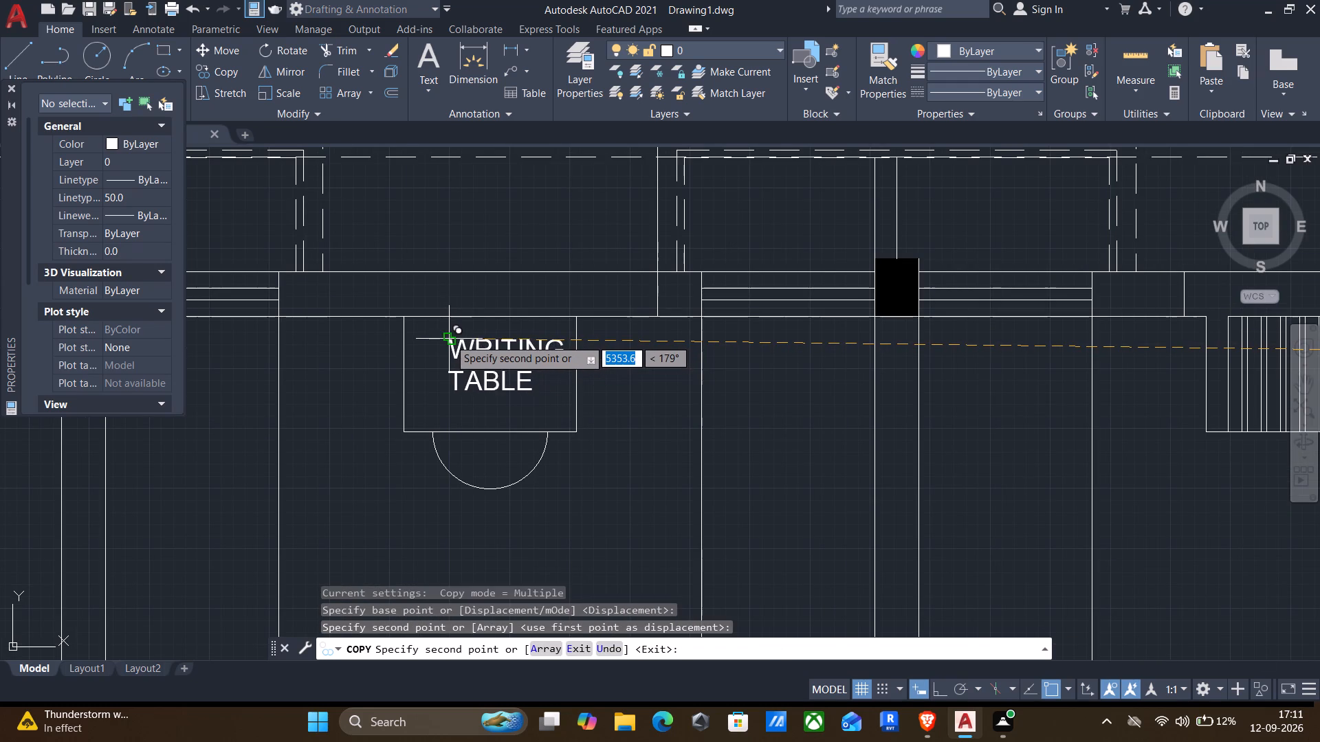
Place another WRITING TABLE copy in DORMITORY-2's table beside the wall shared with DORMITORY-1, and end the copying.
scroll(562, 447, "down", 1)
middle_click_drag(646, 473, 639, 475)
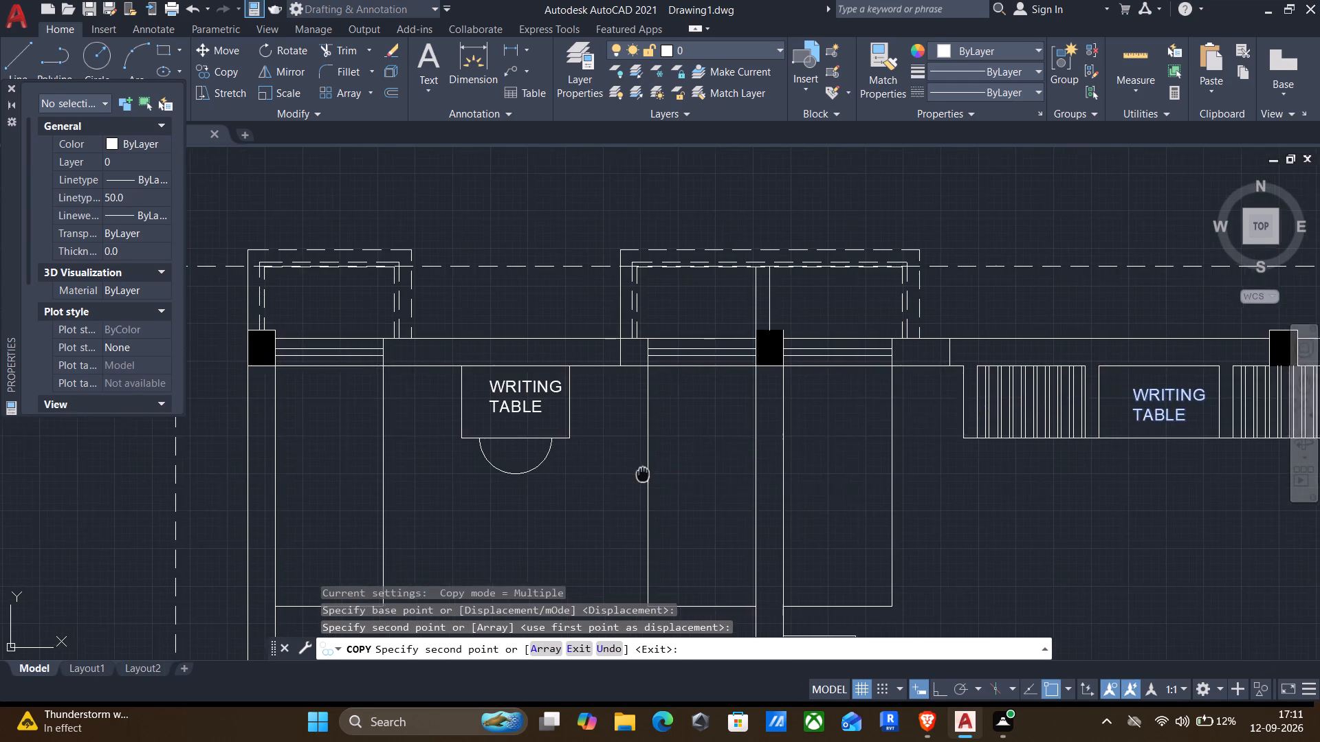
middle_click_drag(639, 475, 578, 229)
scroll(621, 351, "down", 1)
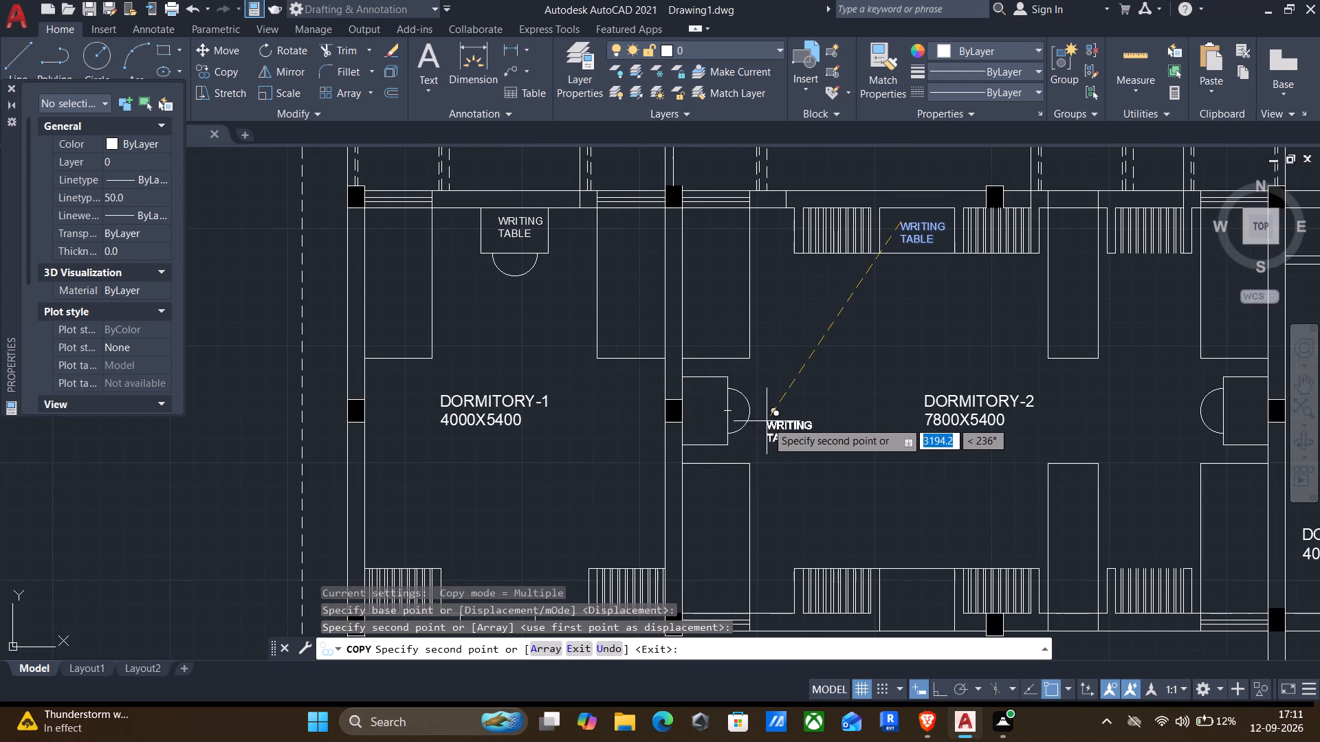
scroll(686, 403, "up", 6)
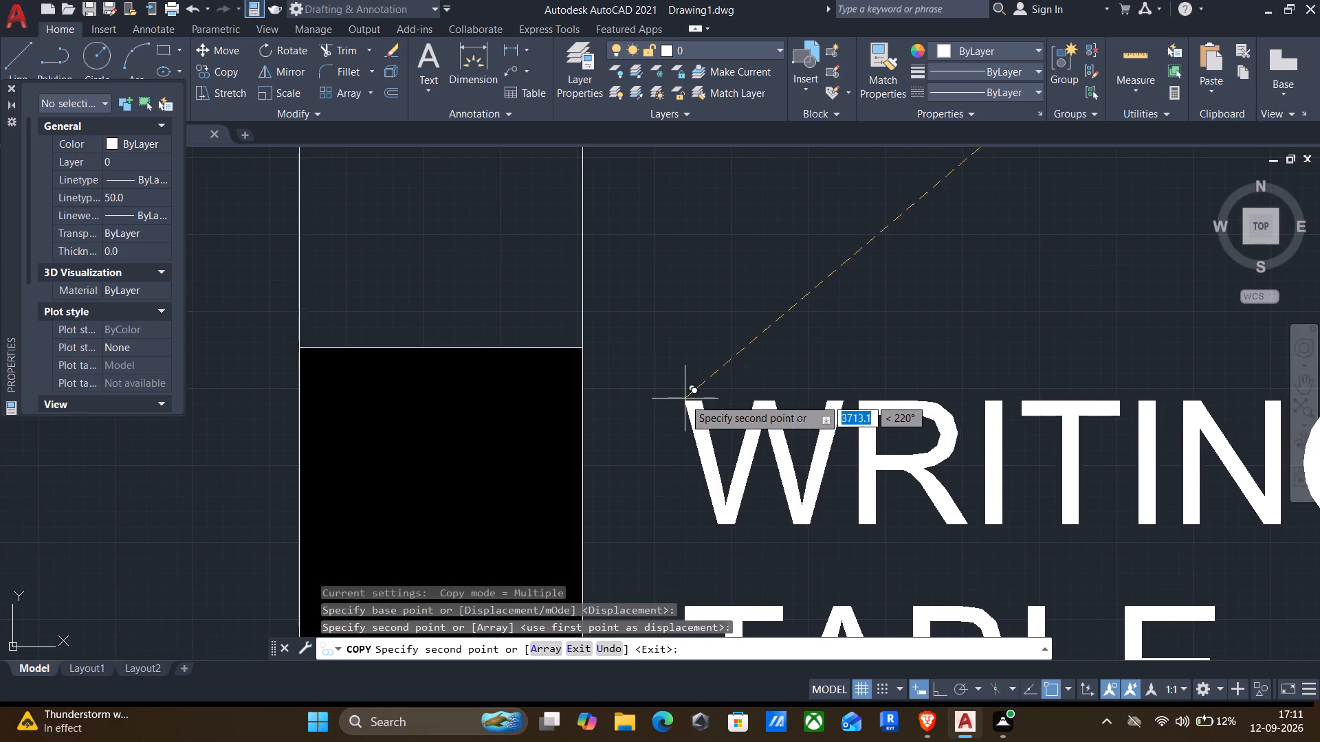
left_click(672, 396)
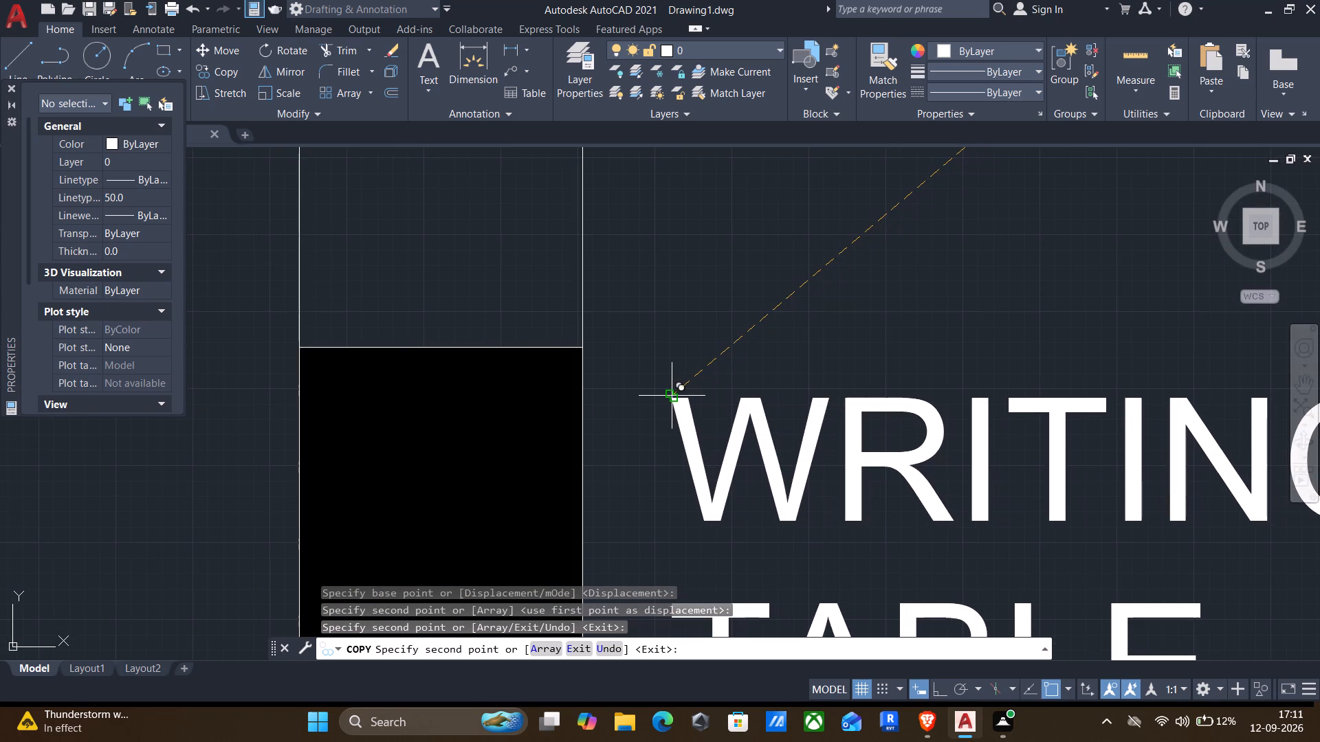
scroll(672, 396, "down", 2)
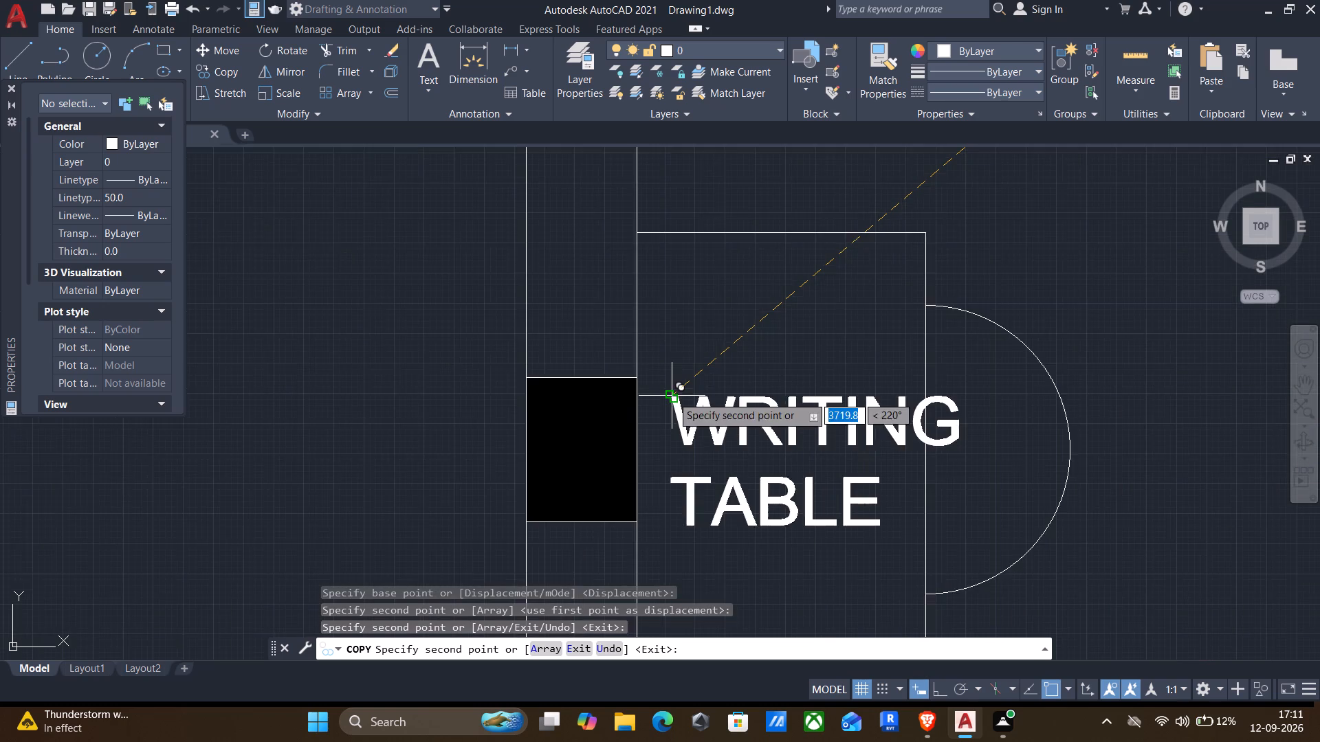
middle_click_drag(672, 396, 365, 335)
scroll(366, 343, "down", 3)
middle_click_drag(594, 389, 472, 419)
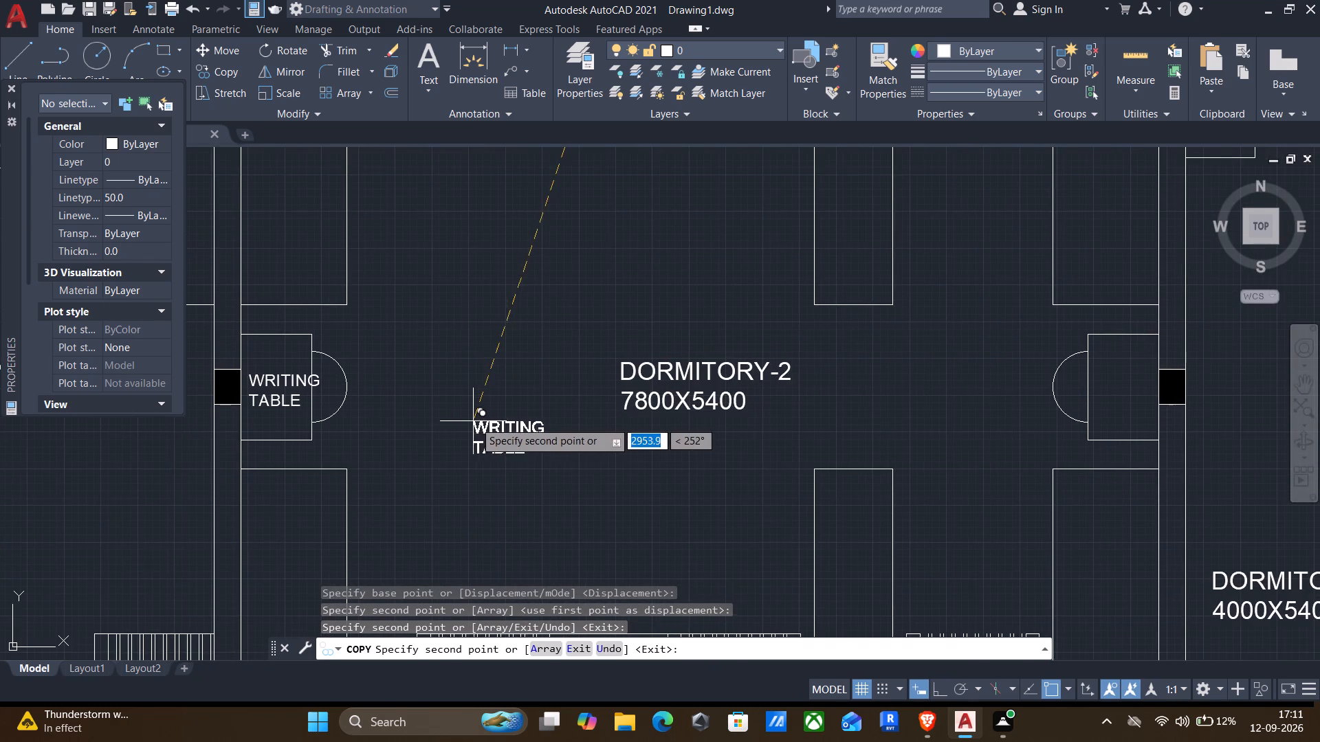
key("Escape")
Replace the text of the DORMITORY-1 label in the long strip below DORMITORY-2 with 1800 WIDE VERANDAH.
scroll(663, 379, "down", 2)
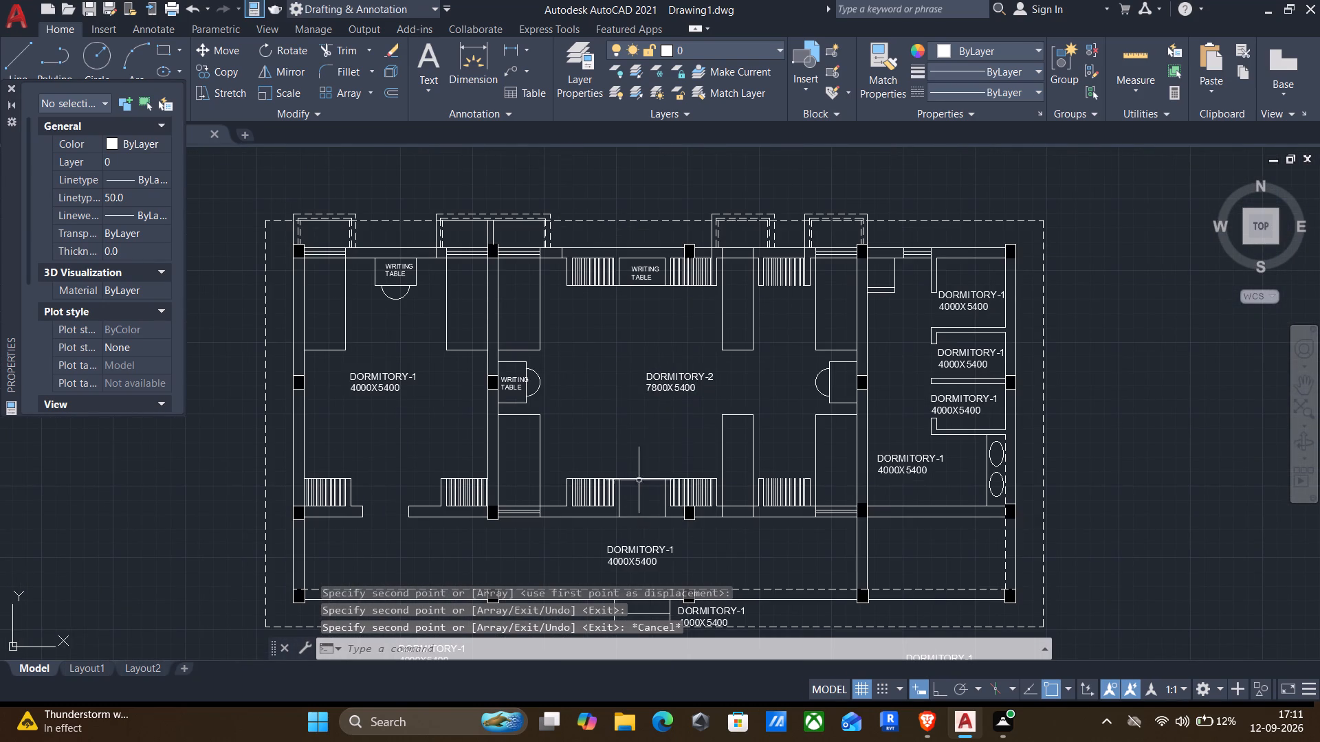
middle_click_drag(641, 477, 648, 293)
double_click(626, 363)
scroll(665, 377, "up", 3)
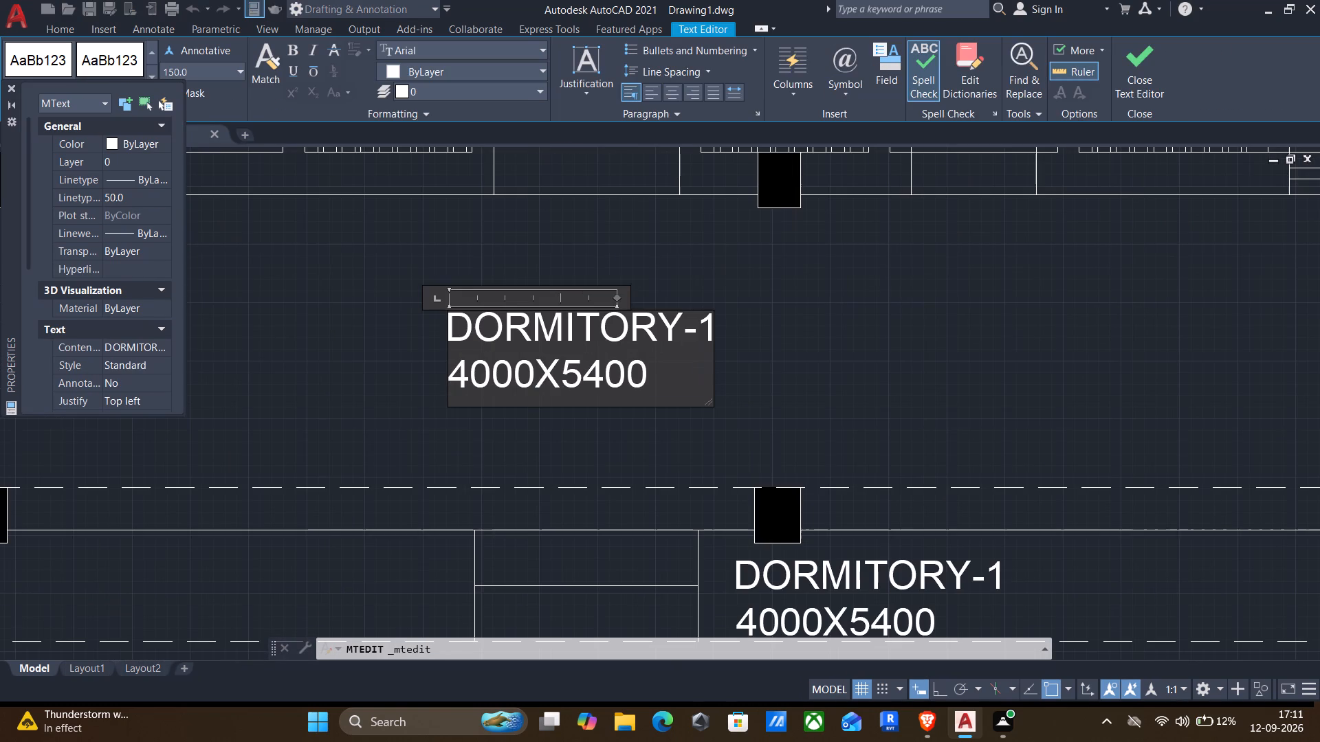
left_click_drag(665, 376, 444, 276)
left_click_drag(444, 276, 118, 247)
left_click(654, 387)
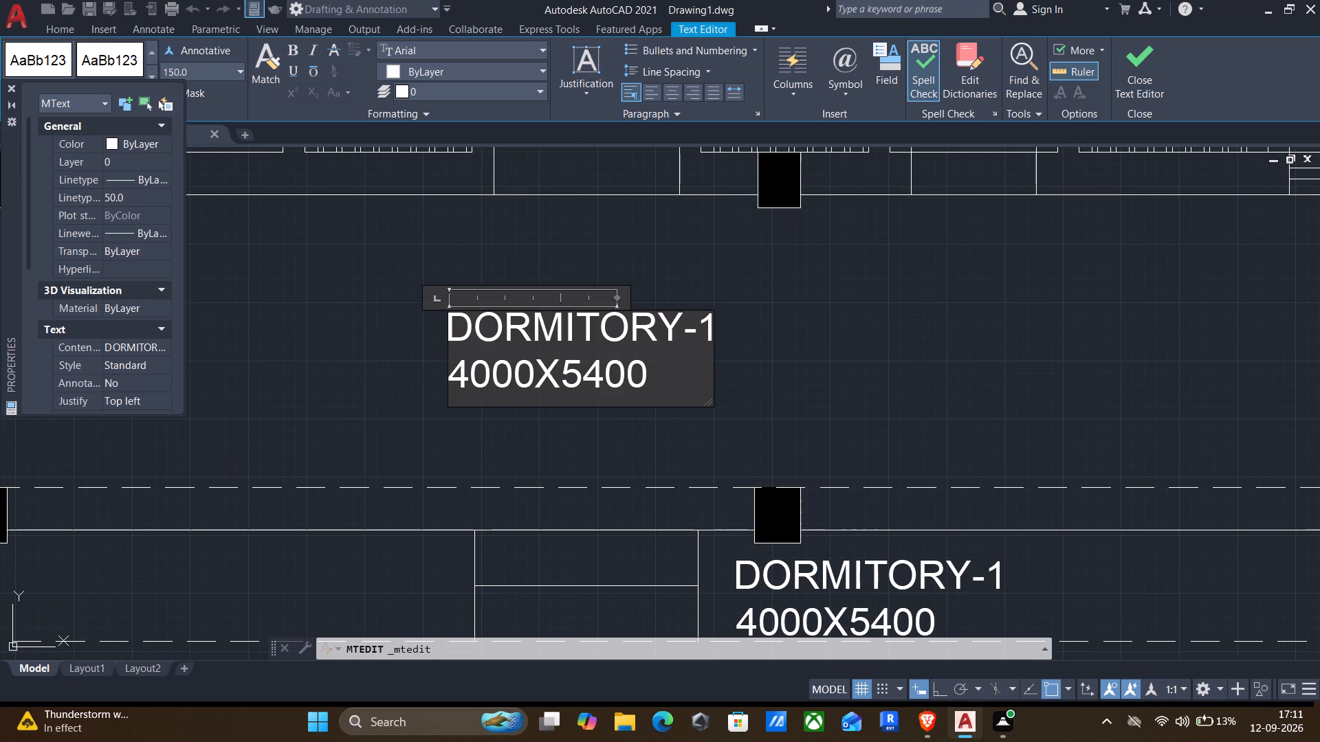
left_click(649, 375)
key("Down")
left_click(643, 368)
key("Right")
left_click(643, 368)
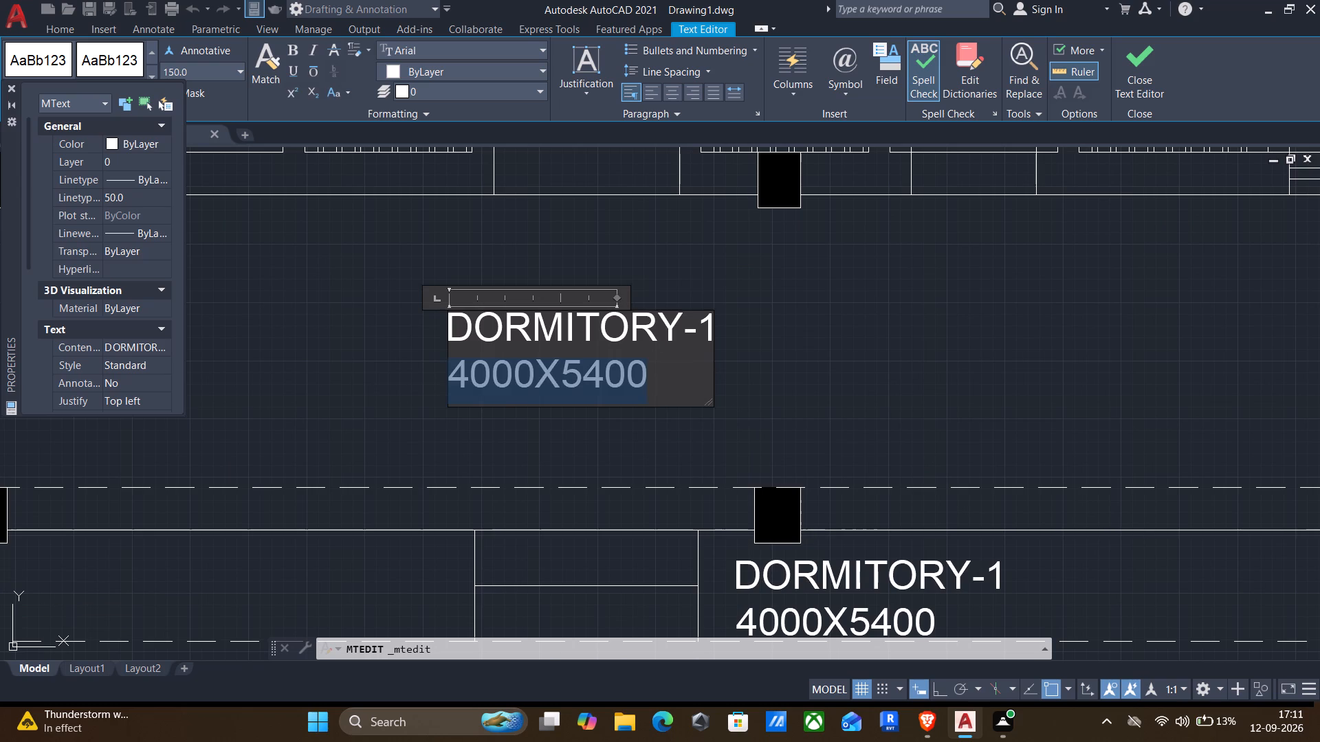
key("BackSpace")
left_click(643, 368)
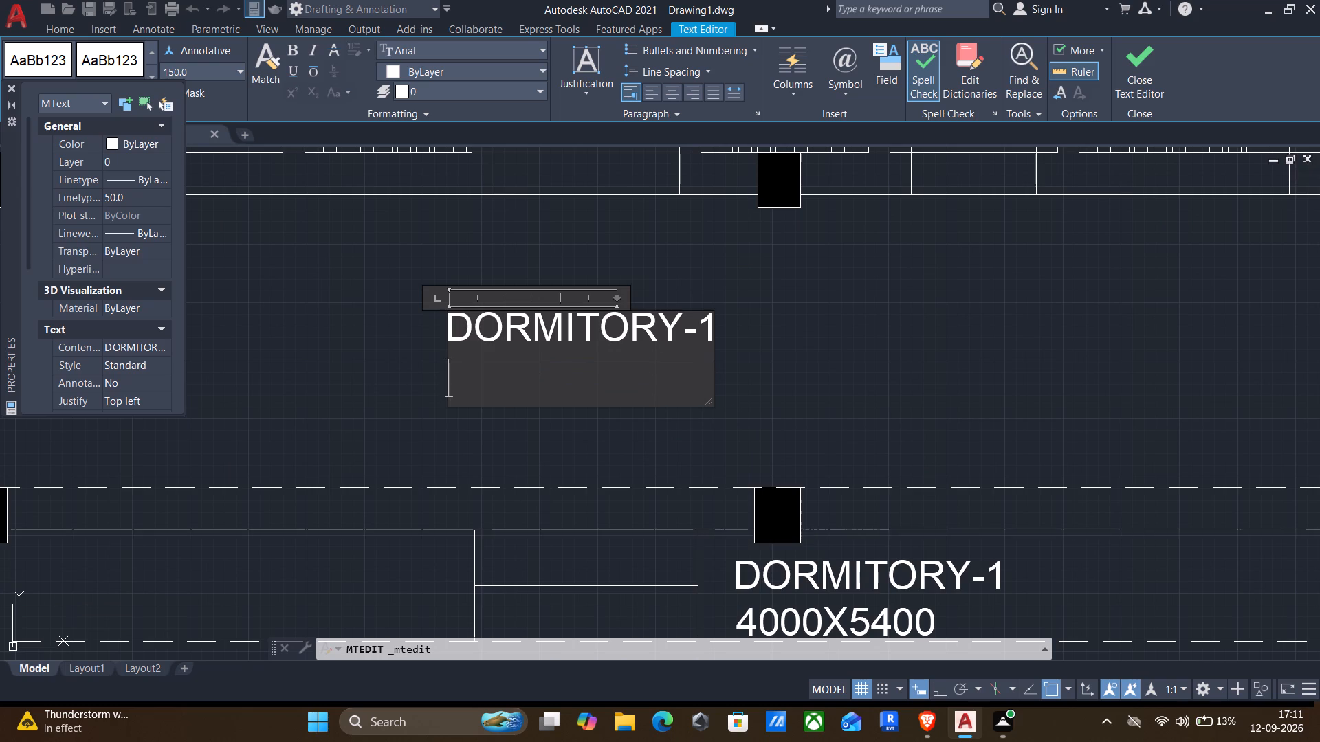
key("BackSpace")
key("BackSpace")
key("BackSpace")
key("BackSpace")
key("BackSpace")
key("BackSpace")
key("BackSpace")
key("BackSpace")
key("BackSpace")
key("BackSpace")
key("BackSpace")
key("BackSpace")
key("BackSpace")
key("BackSpace")
key("BackSpace")
key("BackSpace")
key("BackSpace")
key("BackSpace")
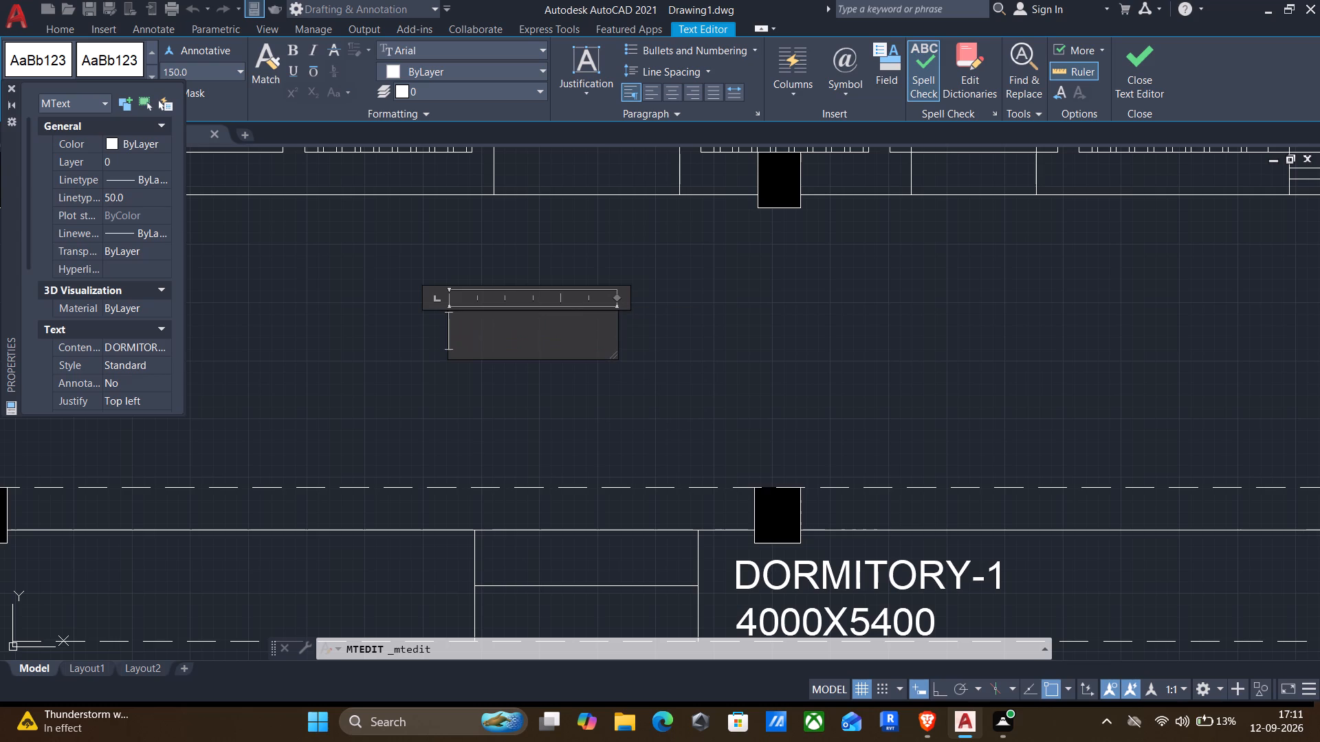
type("1800")
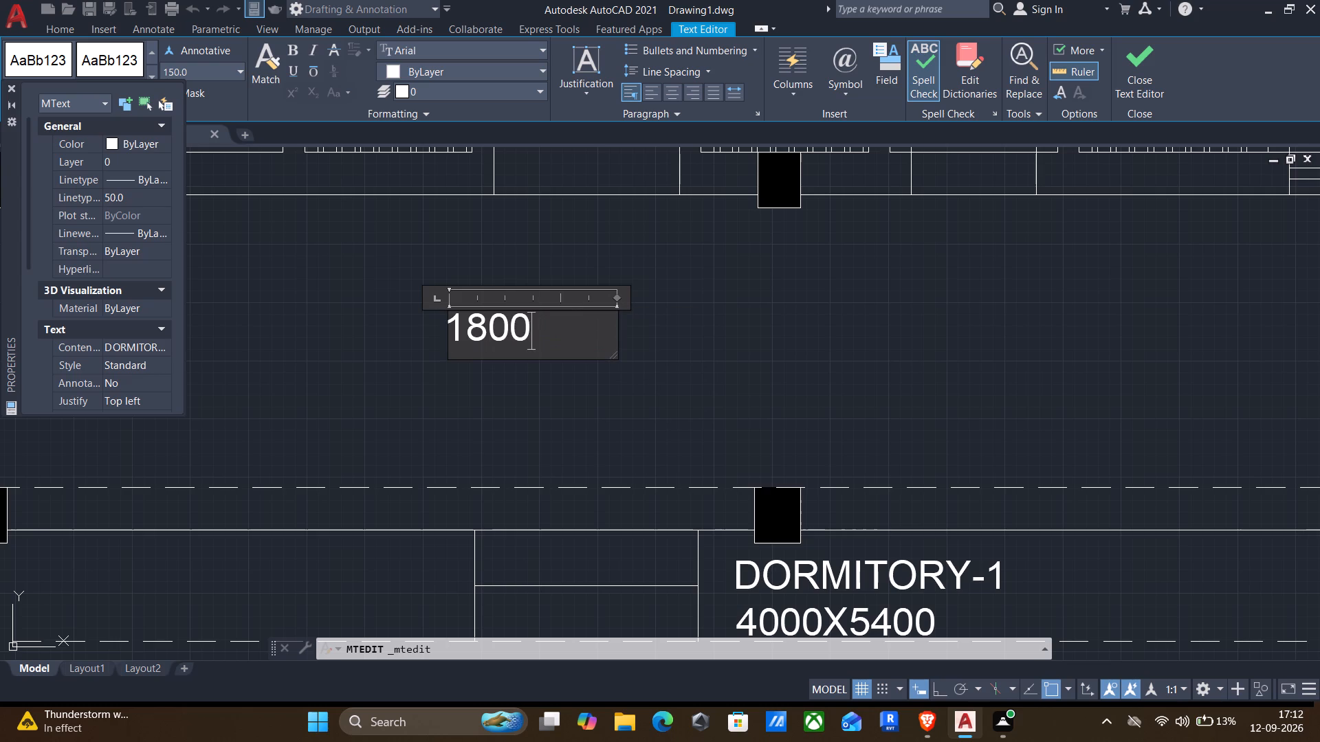
key("space")
type("WIDE")
key("Return")
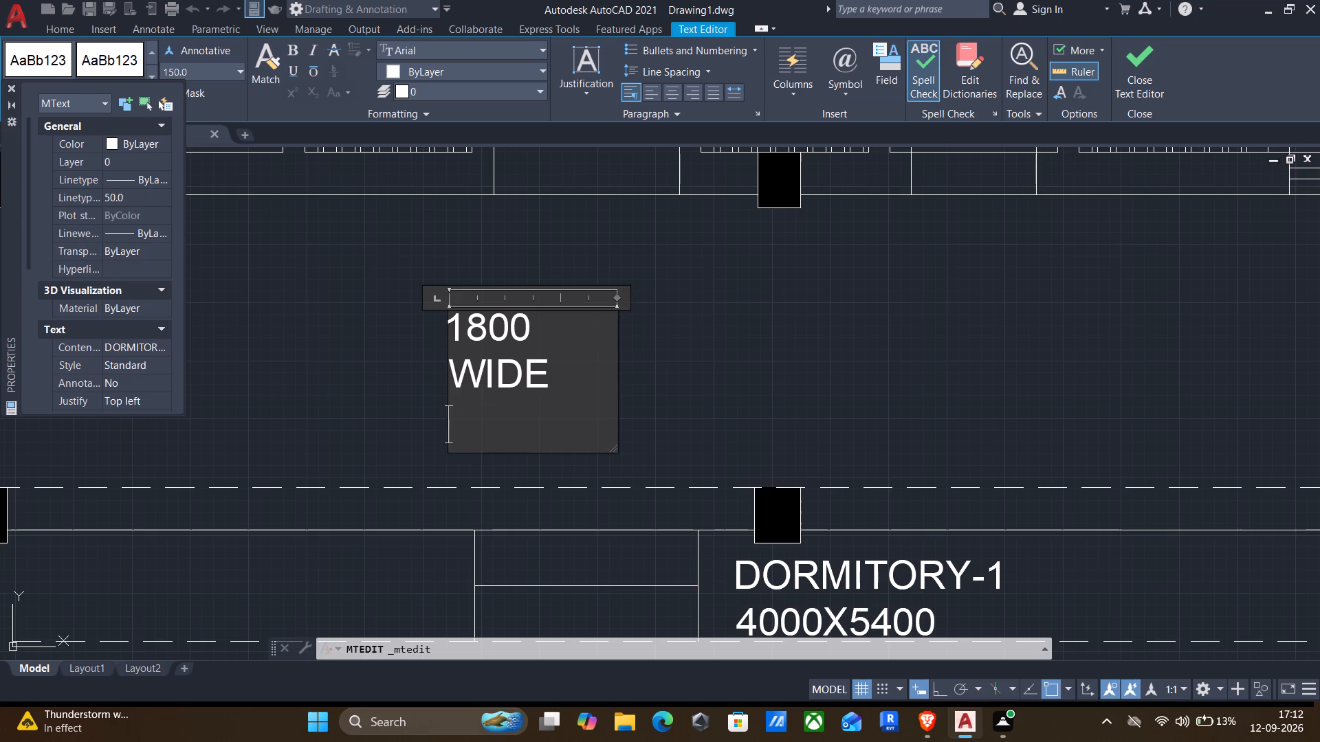
key("c")
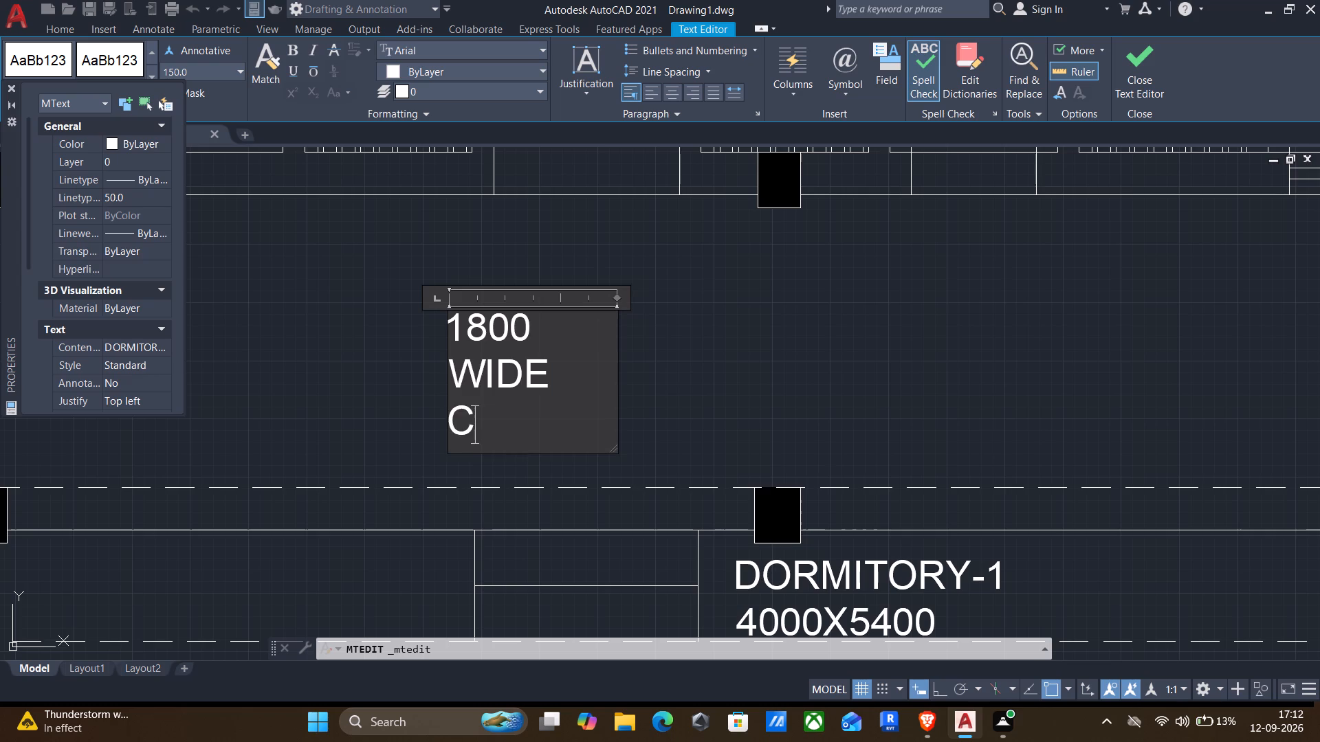
key("BackSpace")
type("VER")
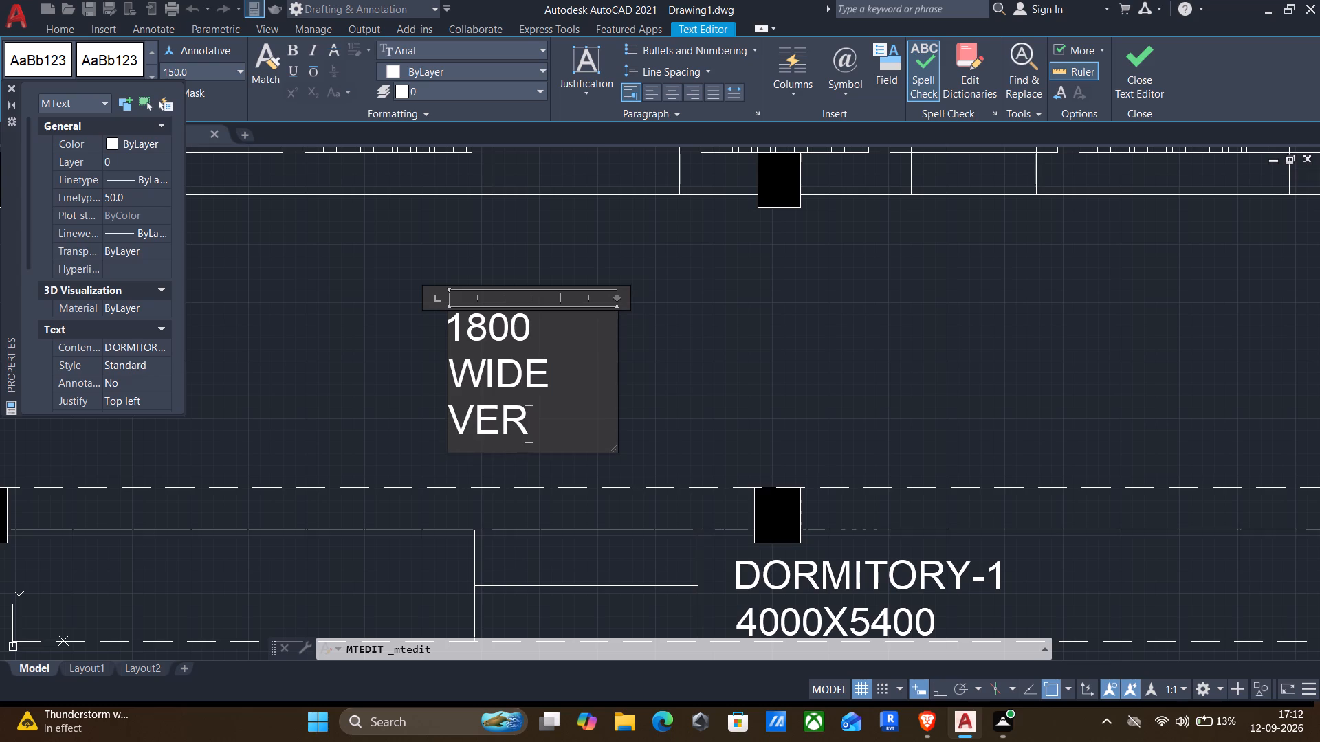
type("AN")
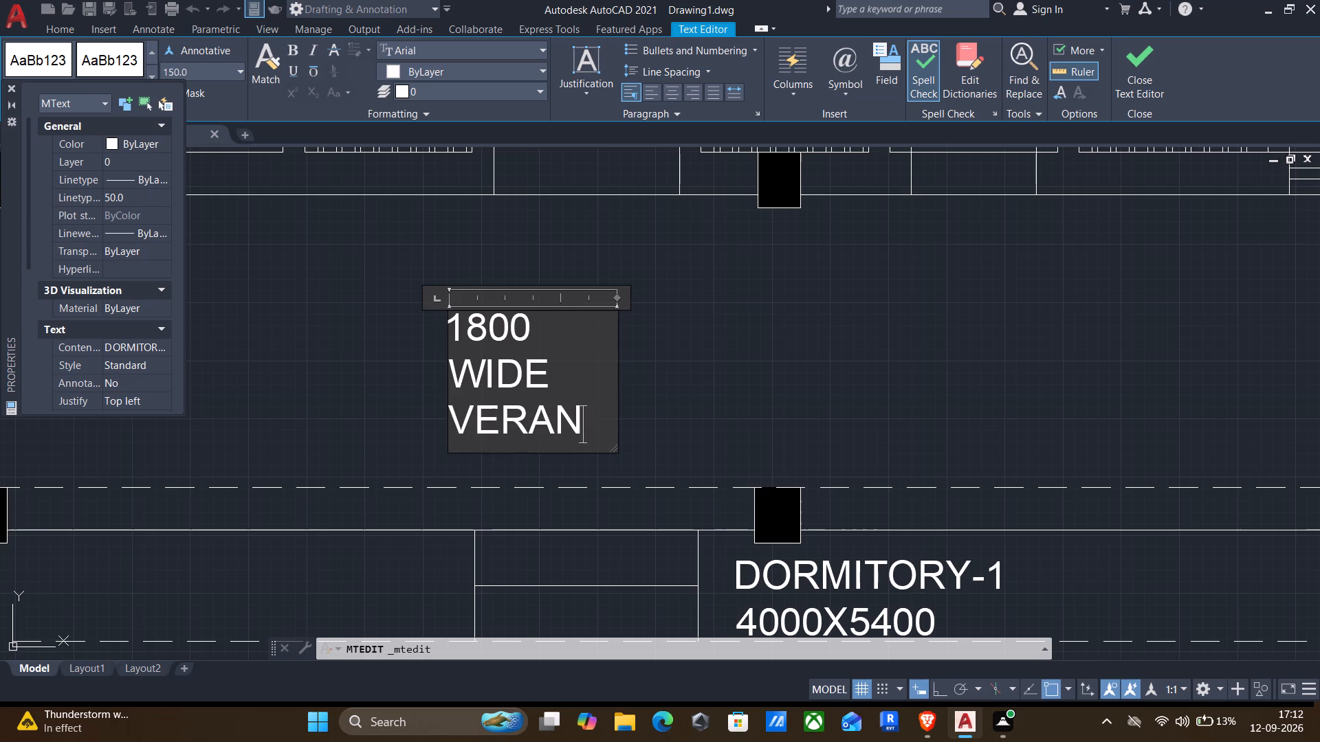
key("d")
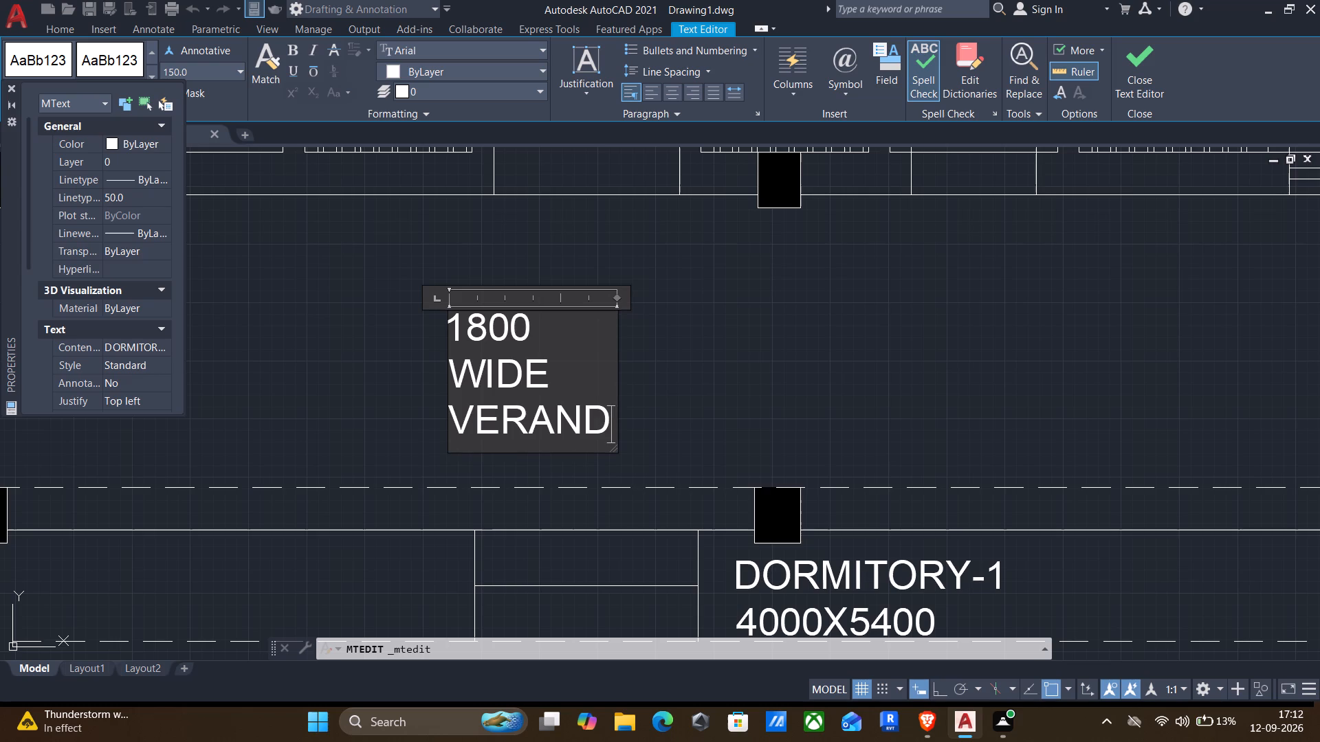
type("AH")
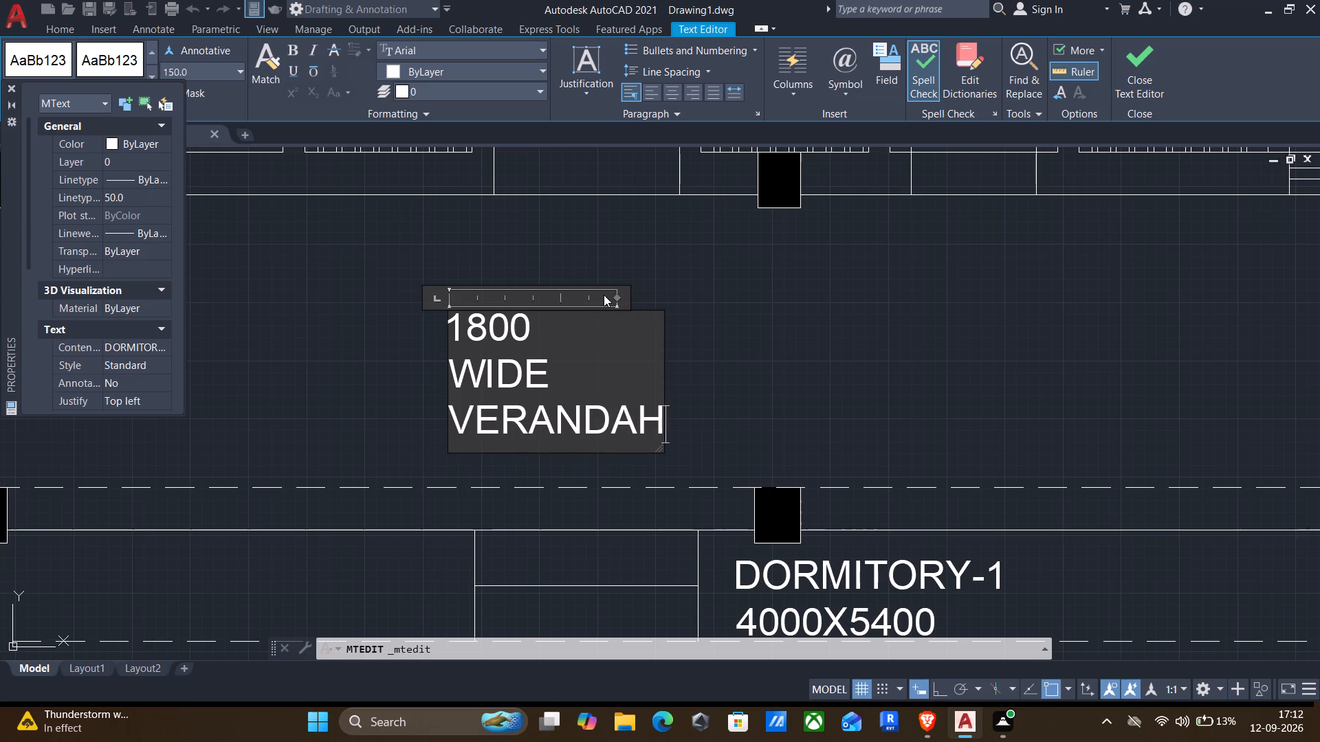
Widen the 1800 WIDE VERANDAH text frame to about 2023 so it wraps onto two lines, and finish editing.
left_click_drag(628, 295, 621, 300)
left_click_drag(618, 295, 828, 309)
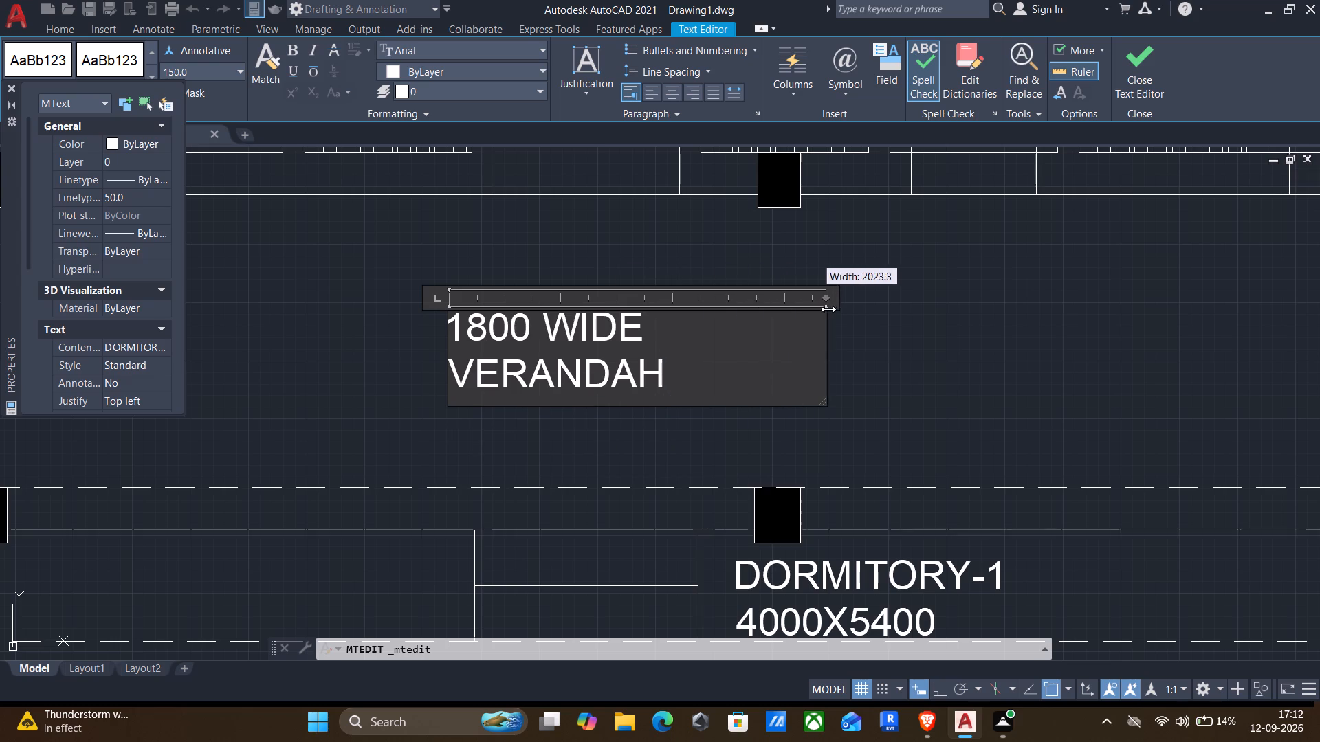
left_click_drag(828, 309, 830, 309)
left_click(346, 260)
Replace the text of the DORMITORY-1 label beside the small entrance steps below the verandah with STEPS.
scroll(398, 330, "down", 1)
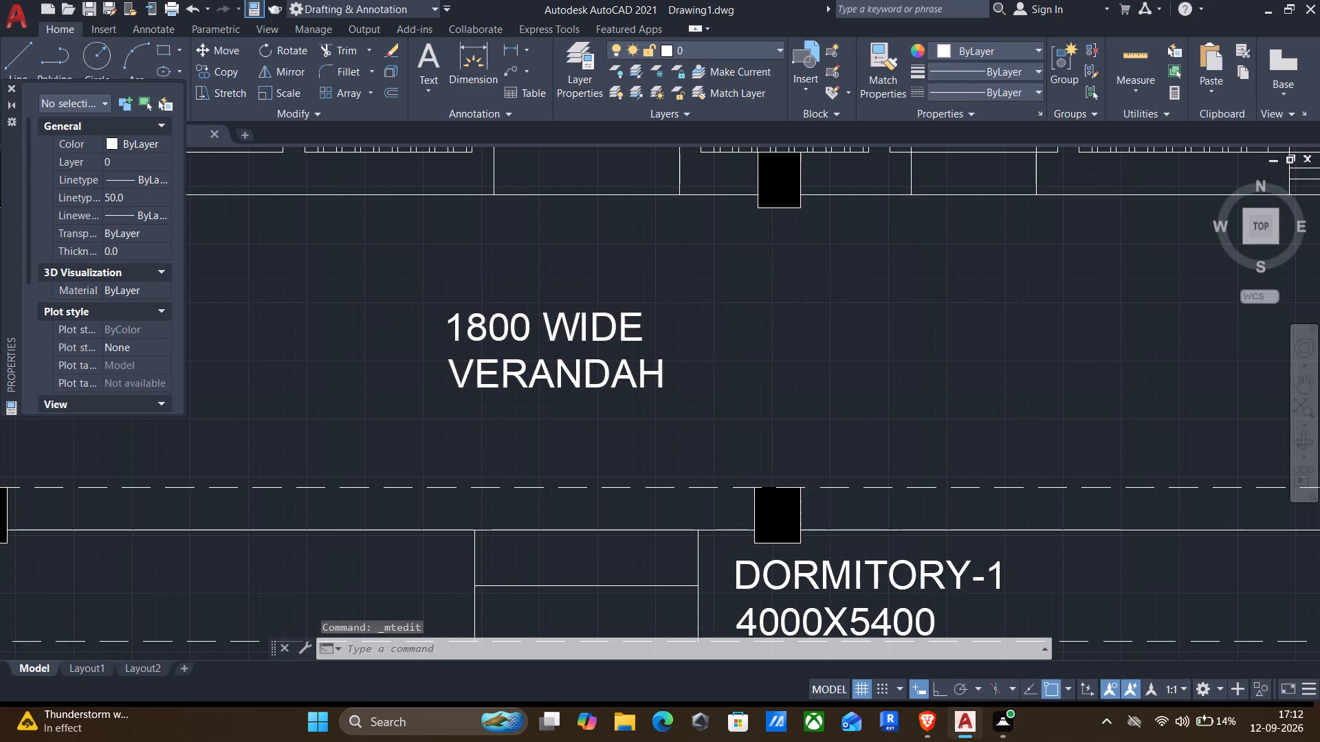
scroll(398, 330, "down", 1)
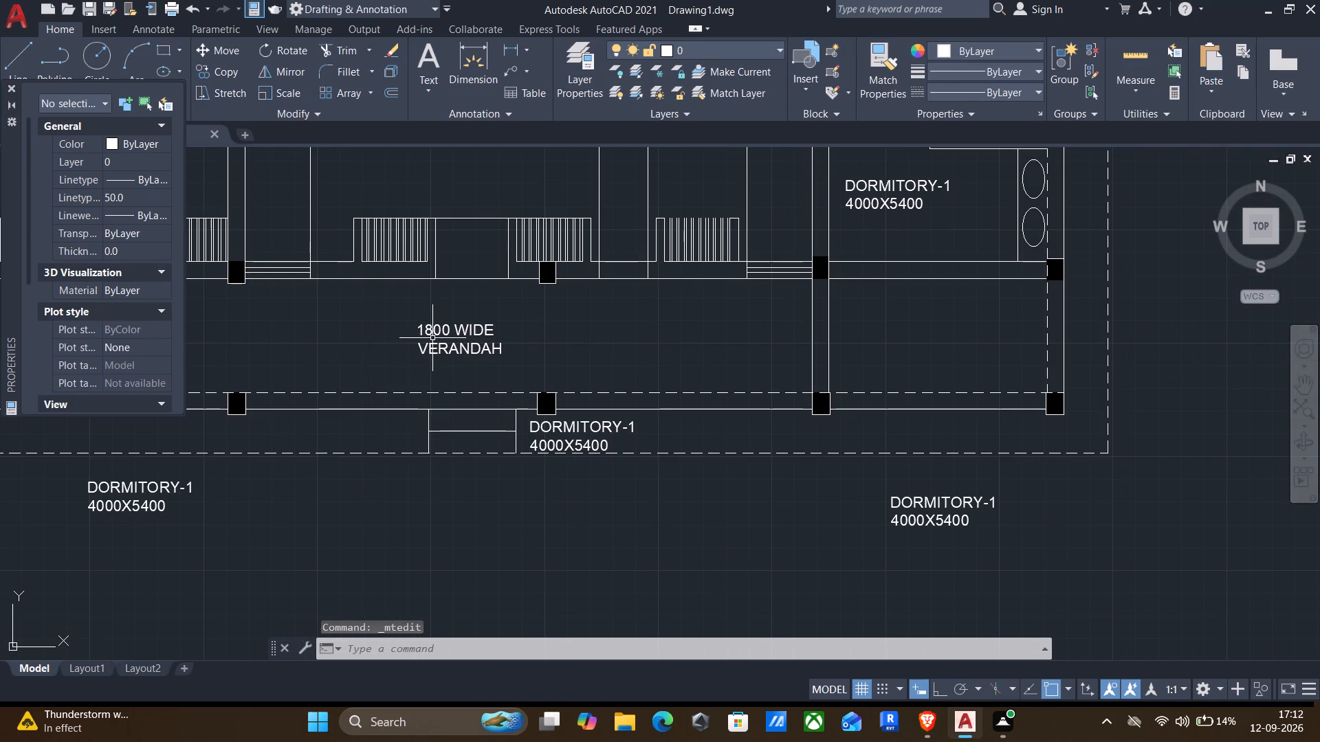
middle_click_drag(433, 338, 532, 304)
double_click(662, 386)
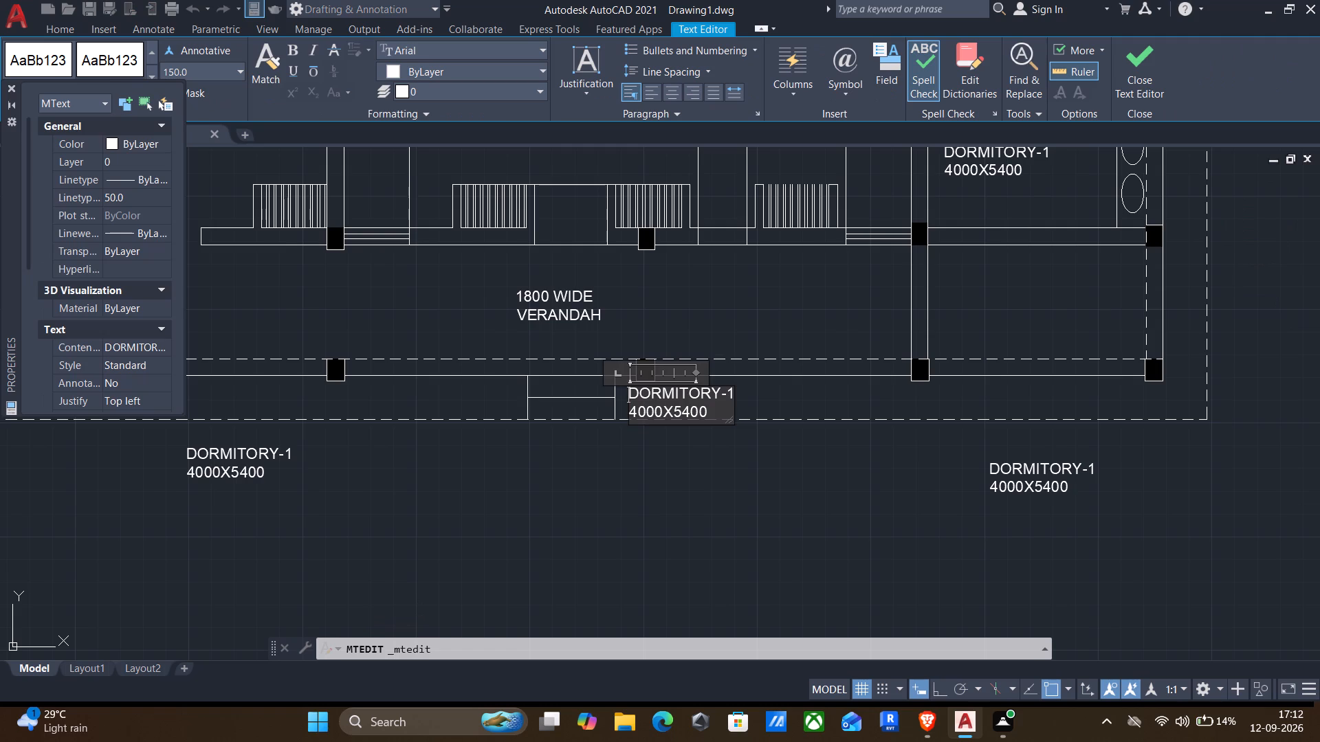
scroll(709, 423, "up", 2)
left_click(696, 398)
left_click_drag(696, 398, 490, 290)
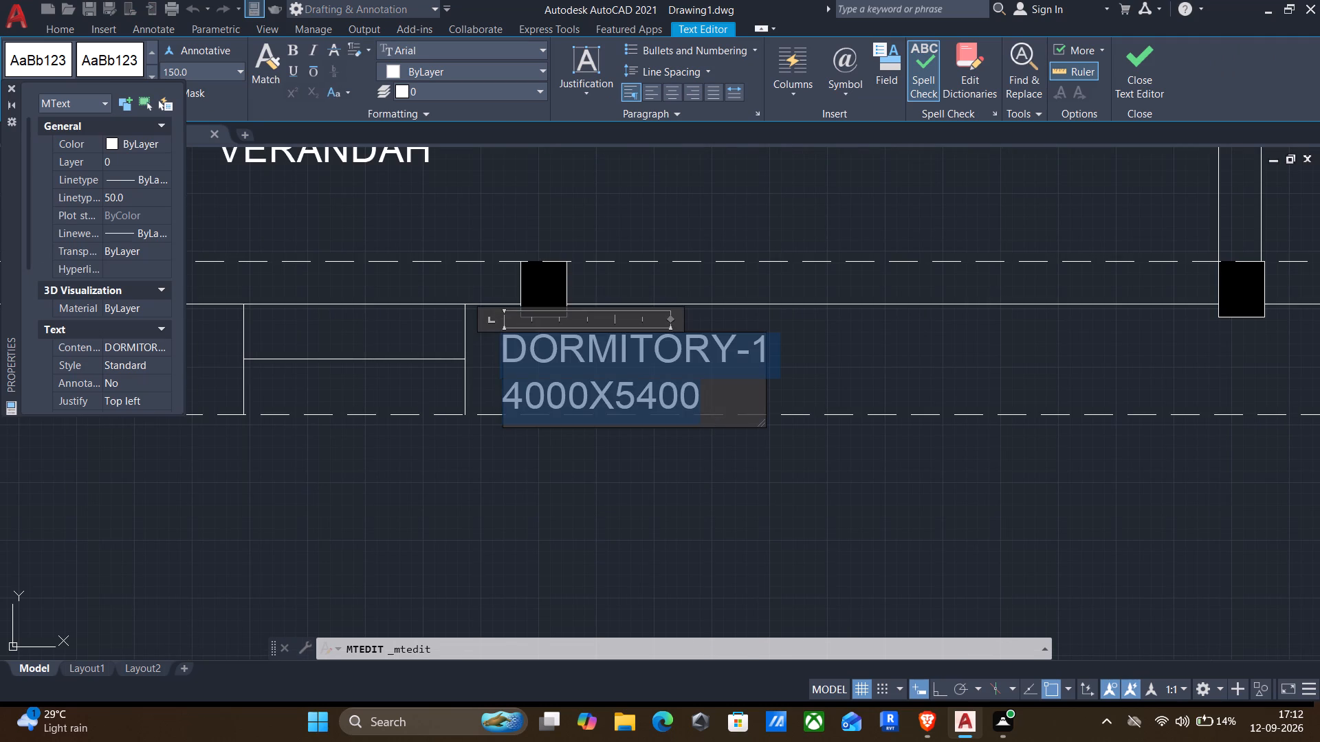
left_click_drag(490, 290, 487, 289)
key("BackSpace")
type("STEPS")
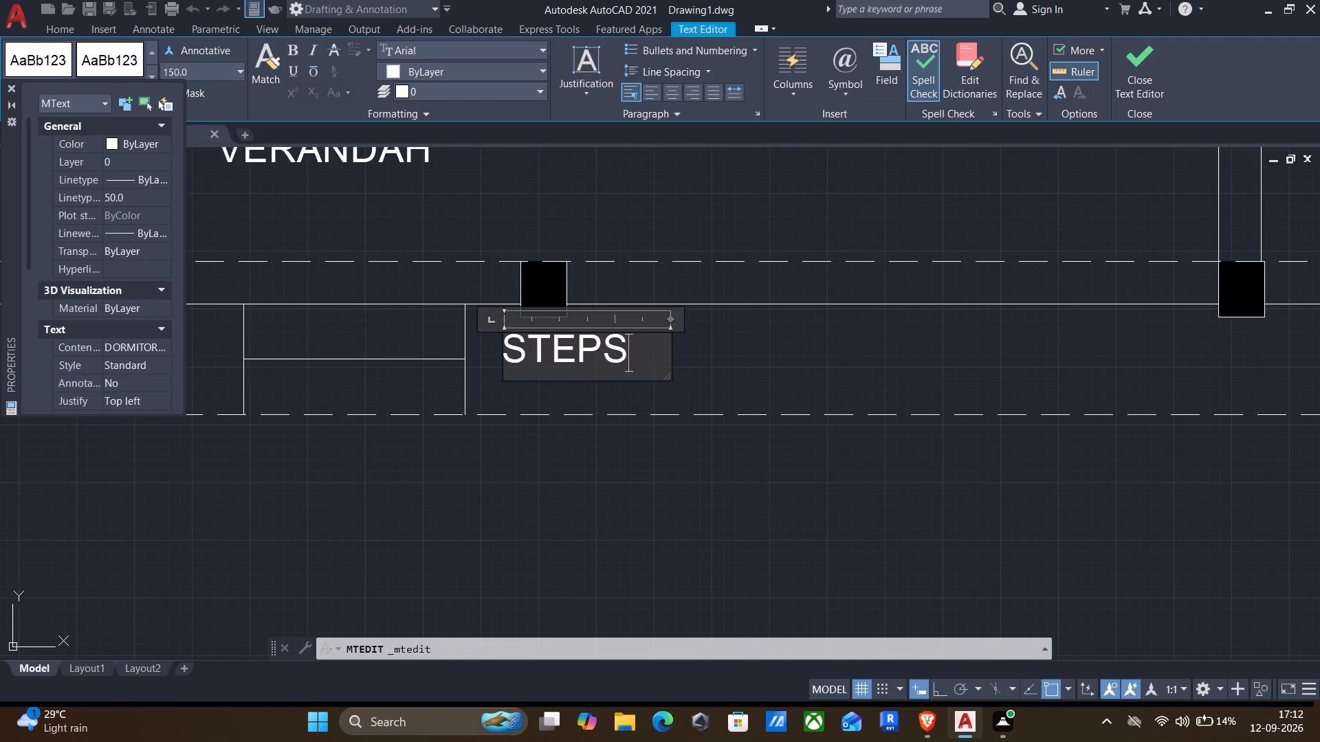
left_click(454, 513)
Replace the text of the DORMITORY-1 label outside the dashed outline, below the verandah's left part, with DWARF WALL.
scroll(391, 515, "down", 1)
middle_click_drag(392, 517, 716, 442)
middle_click_drag(300, 451, 548, 442)
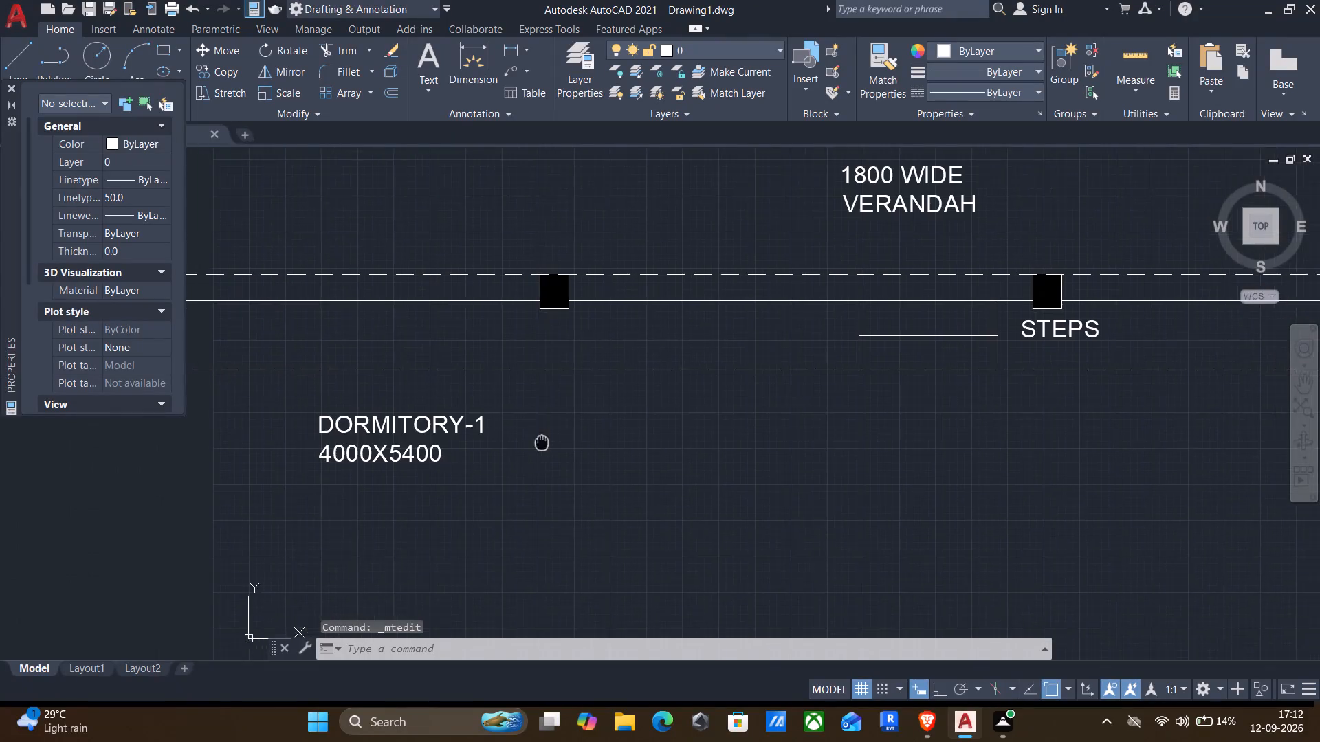
middle_click_drag(548, 442, 556, 441)
double_click(406, 425)
scroll(483, 477, "up", 2)
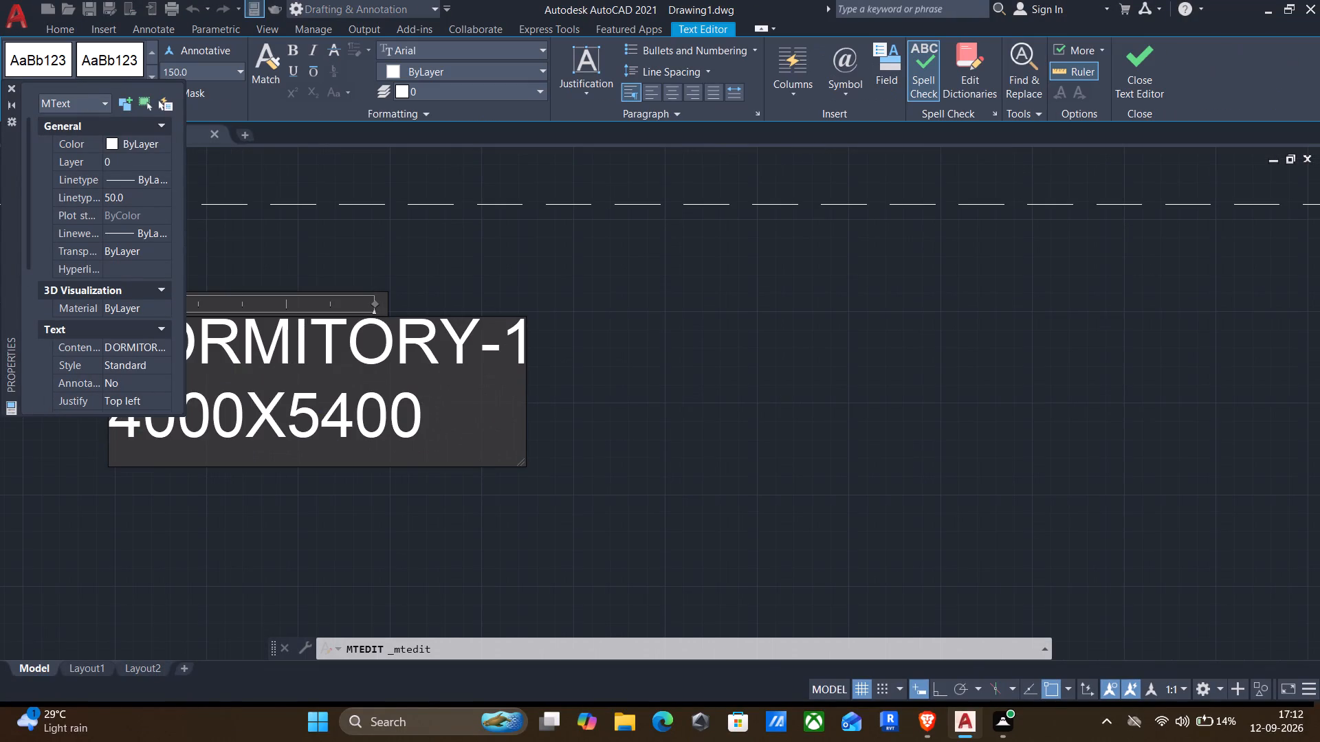
left_click_drag(470, 438, 280, 375)
left_click_drag(280, 375, 295, 375)
middle_click_drag(353, 376, 657, 379)
left_click(737, 419)
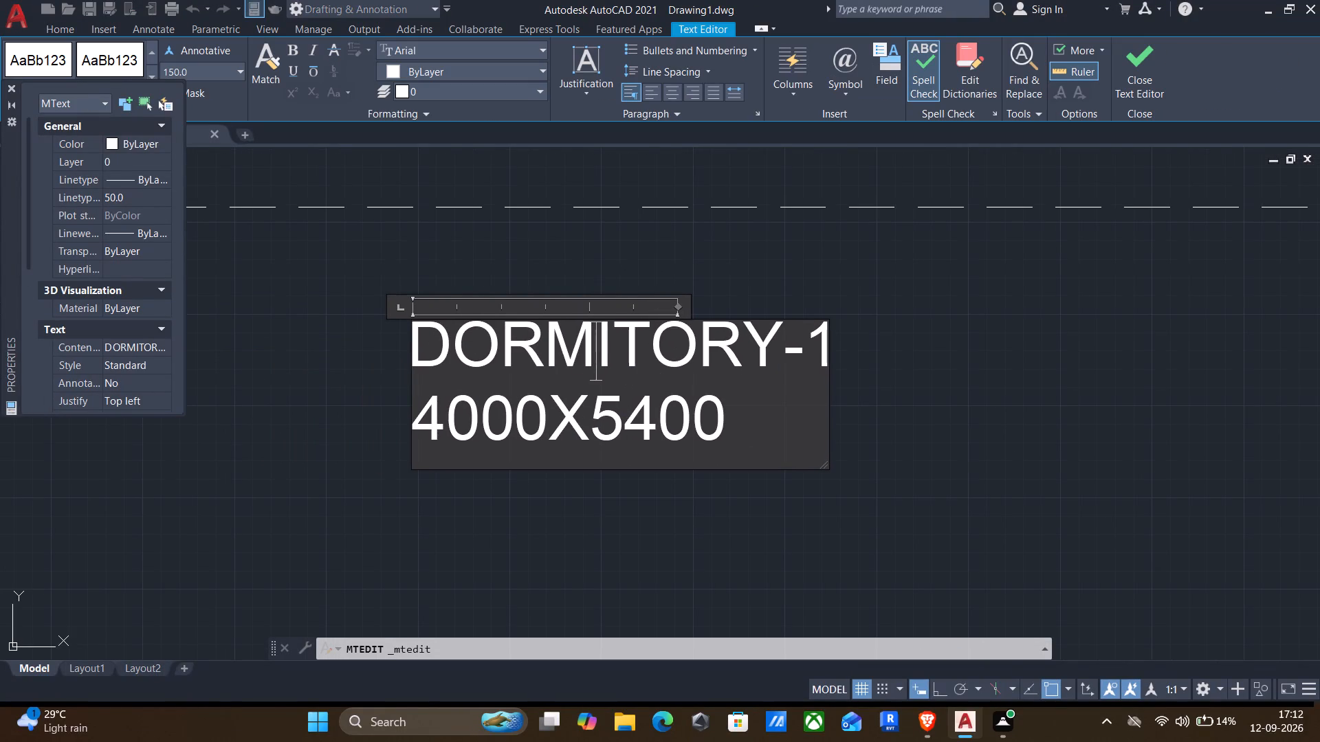
left_click(721, 418)
left_click_drag(726, 407, 324, 256)
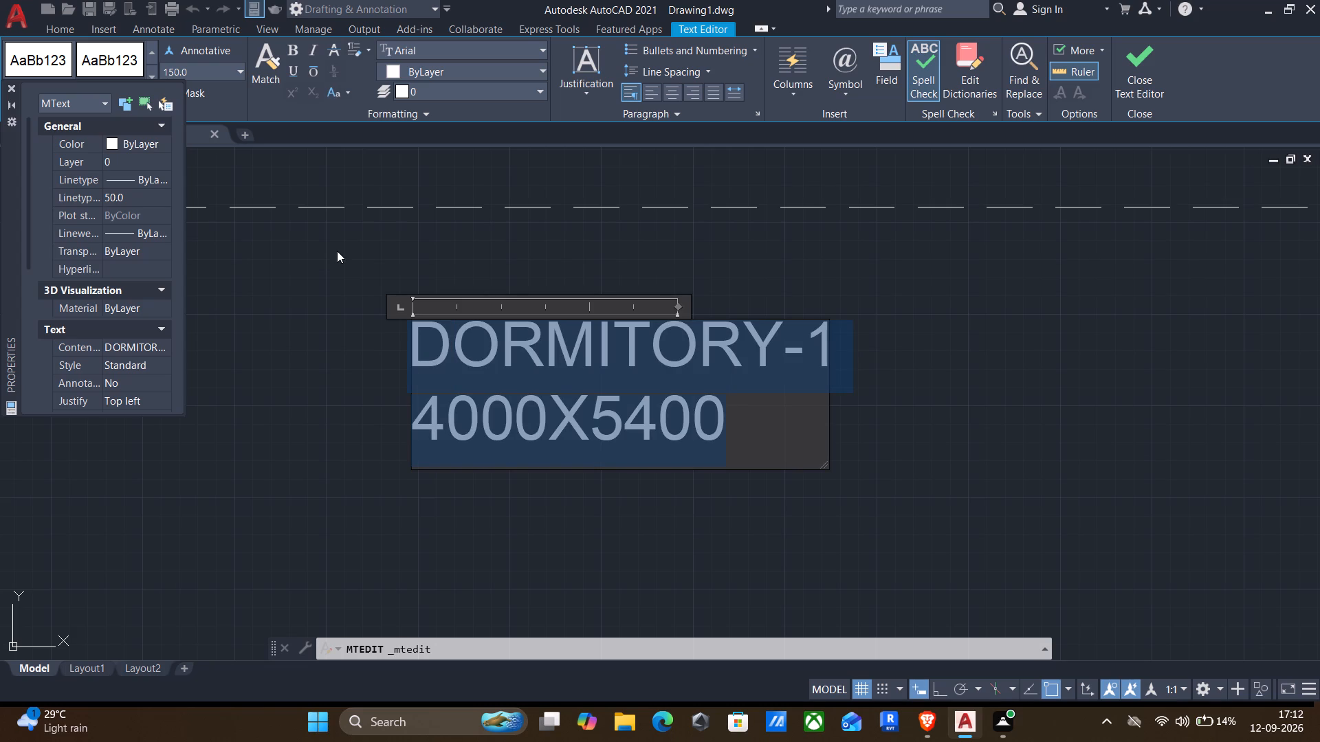
key("BackSpace")
type("DW")
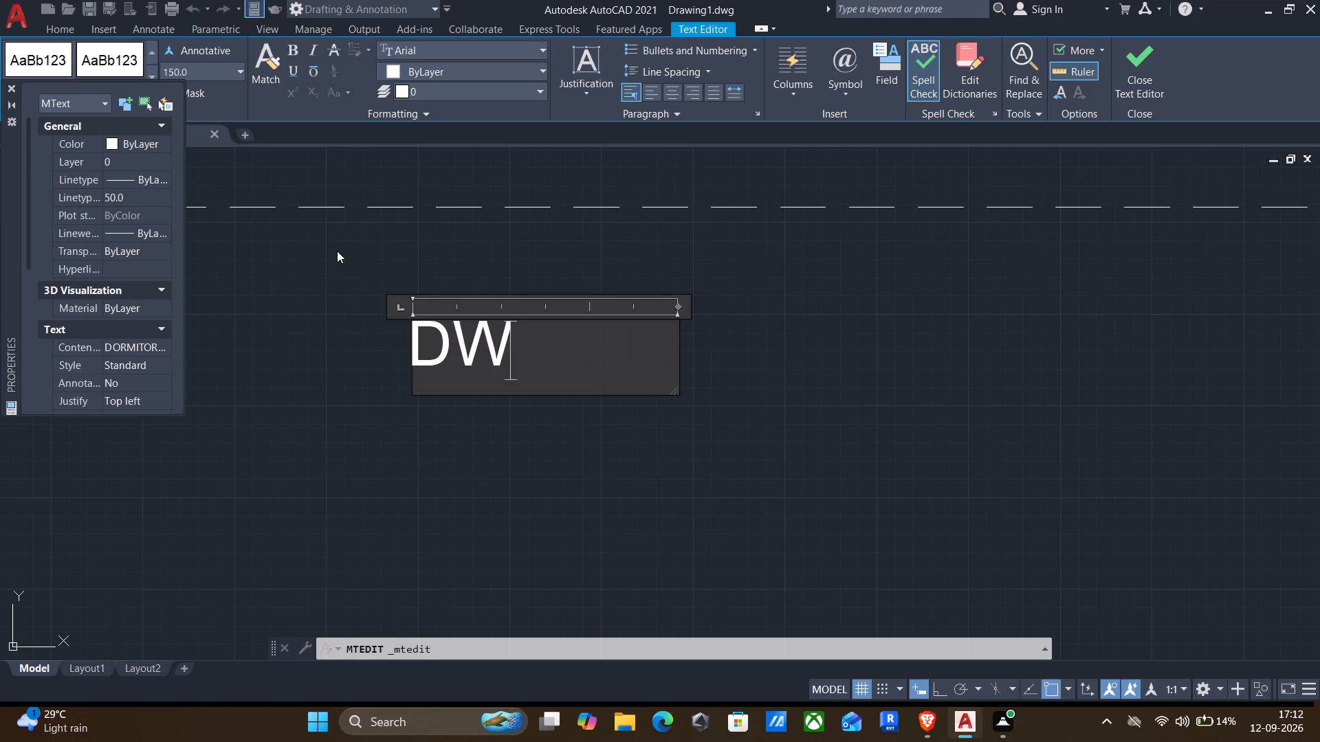
type("ARF")
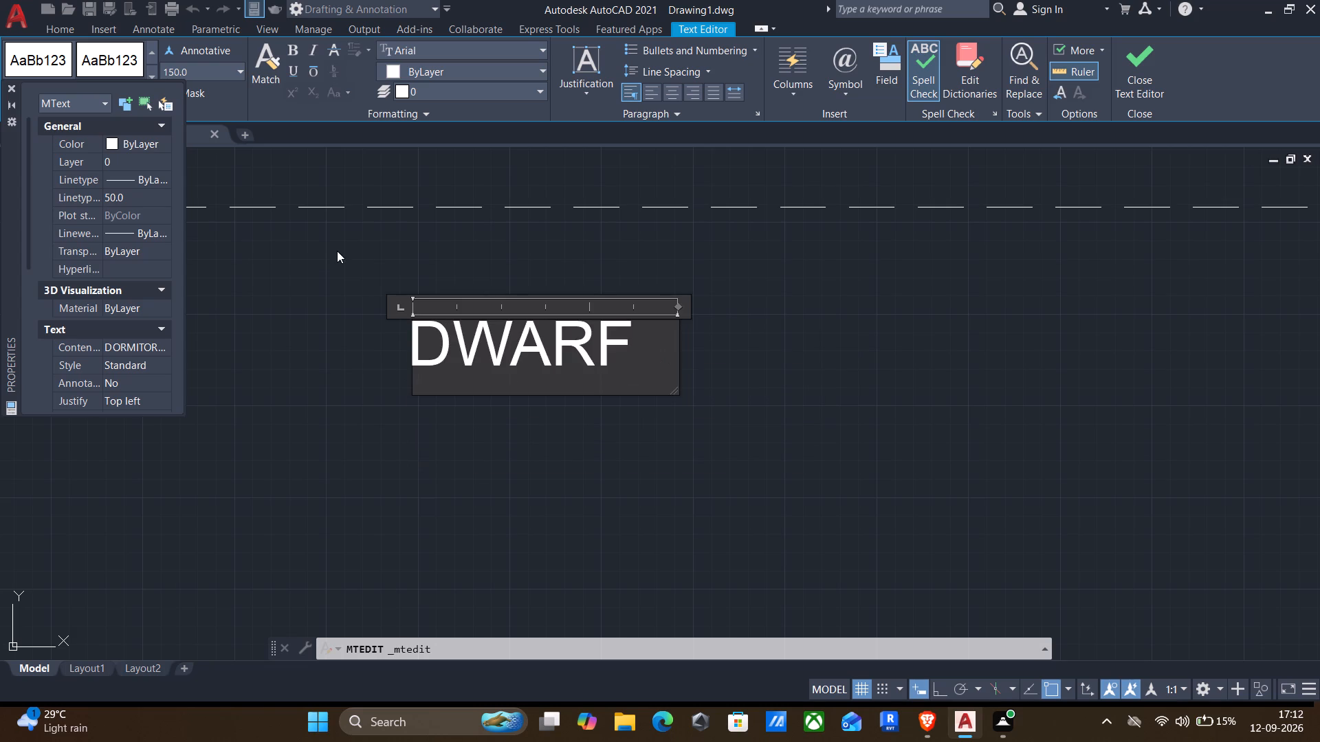
key("space")
type("WALL")
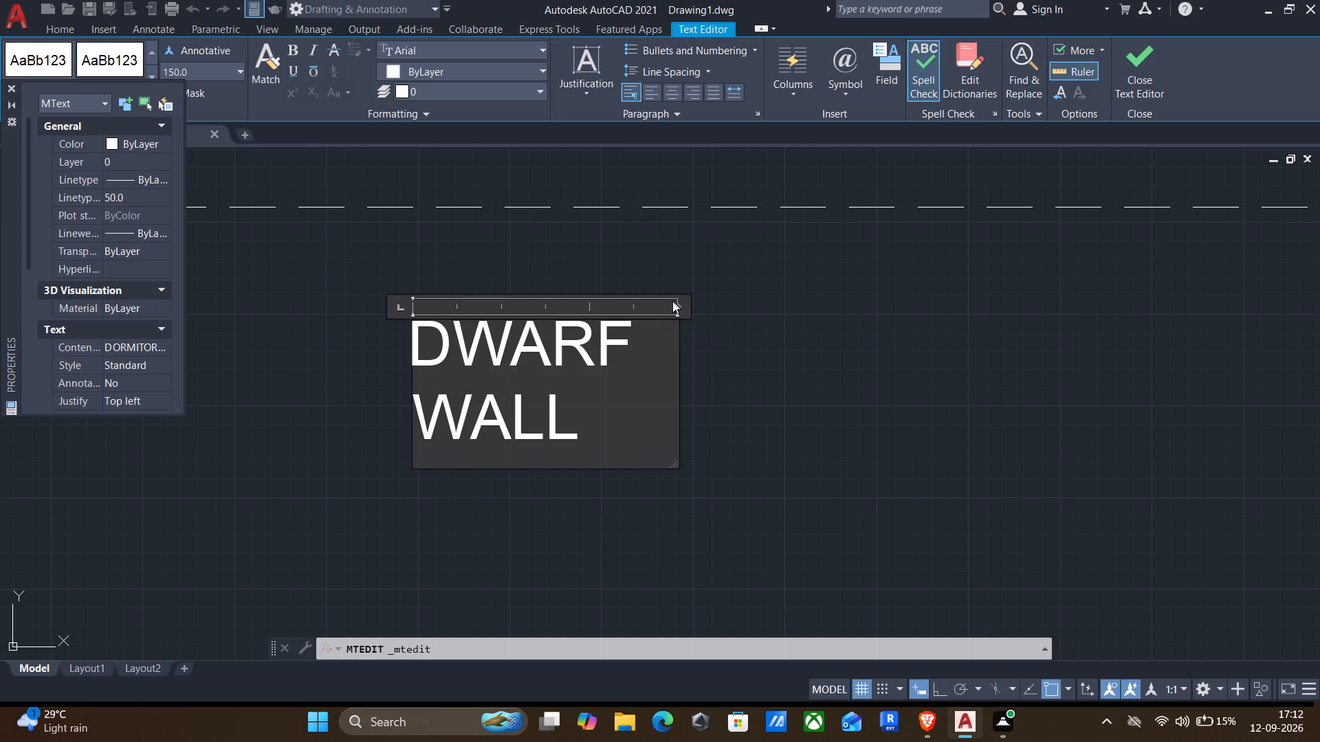
Widen the DWARF WALL text frame to about 1680 so it fits on one line, and finish editing.
left_click_drag(679, 311, 909, 318)
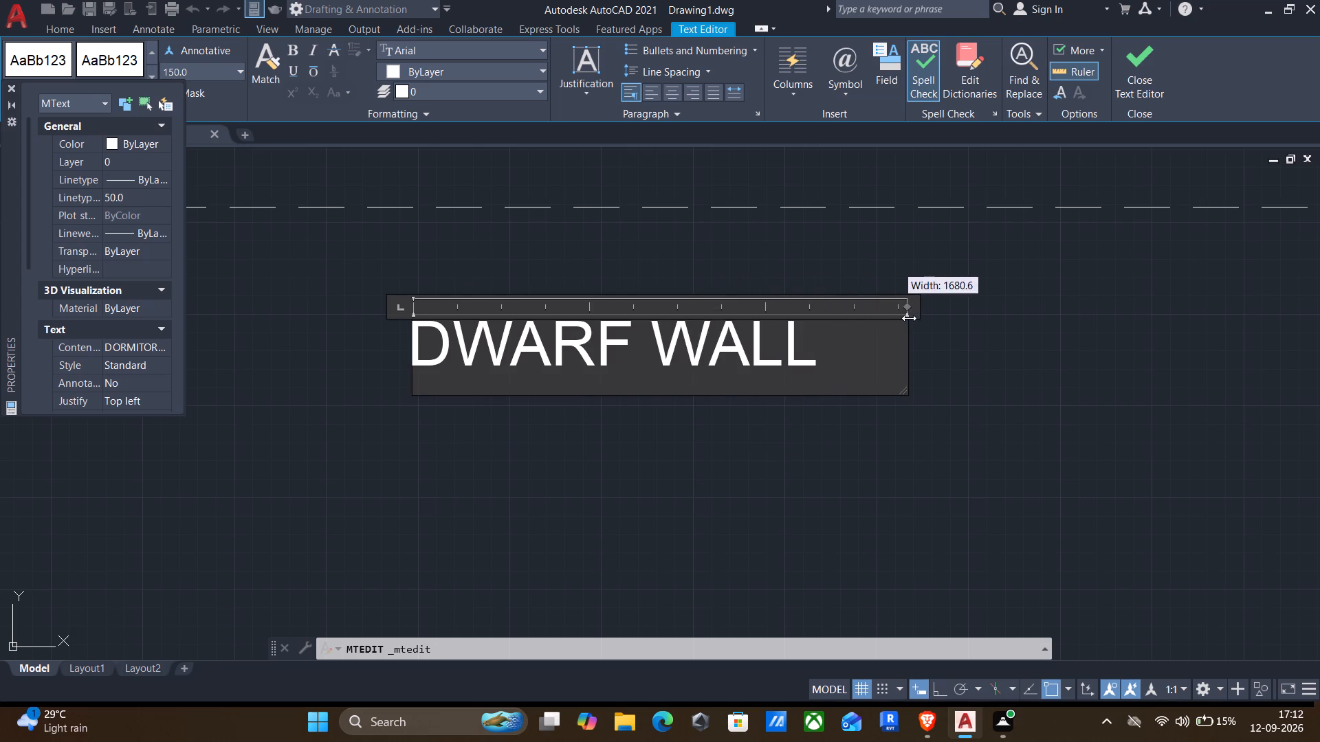
left_click_drag(909, 318, 914, 318)
scroll(985, 348, "down", 2)
middle_click_drag(1050, 506, 280, 339)
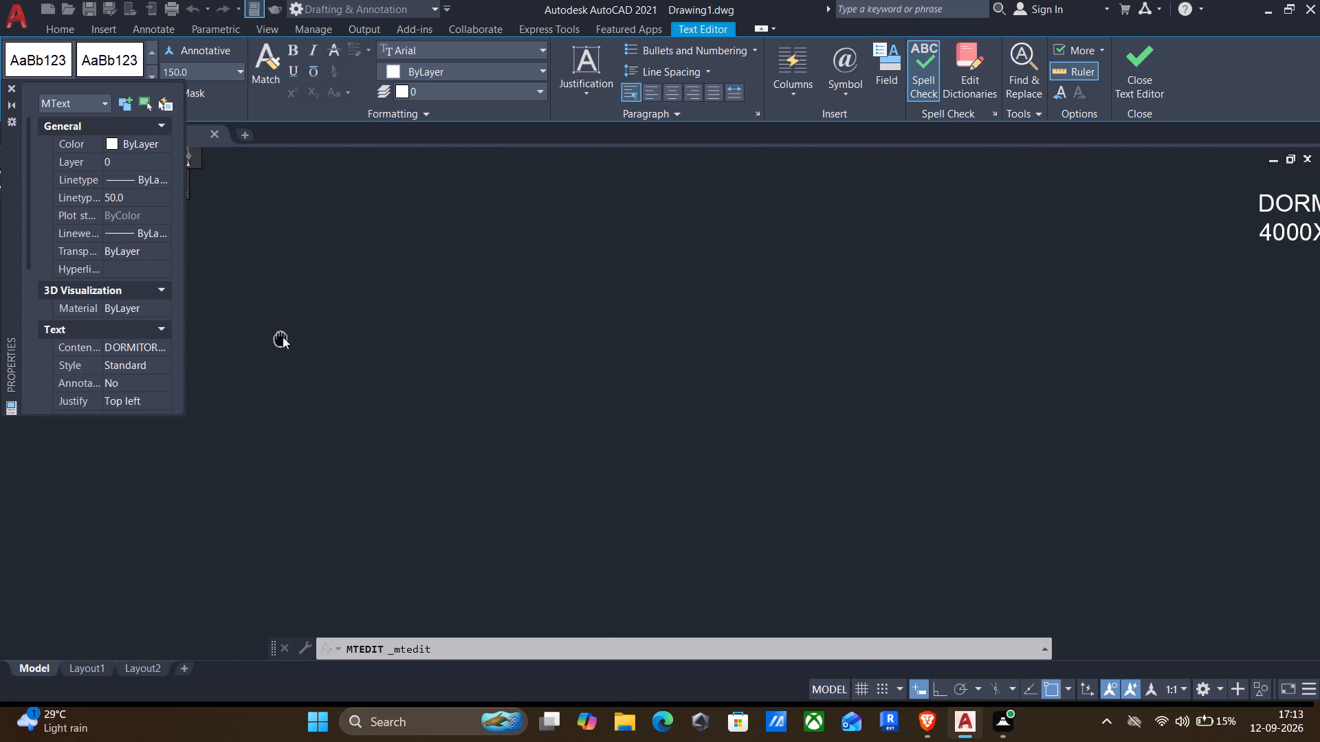
scroll(486, 346, "down", 2)
left_click(525, 366)
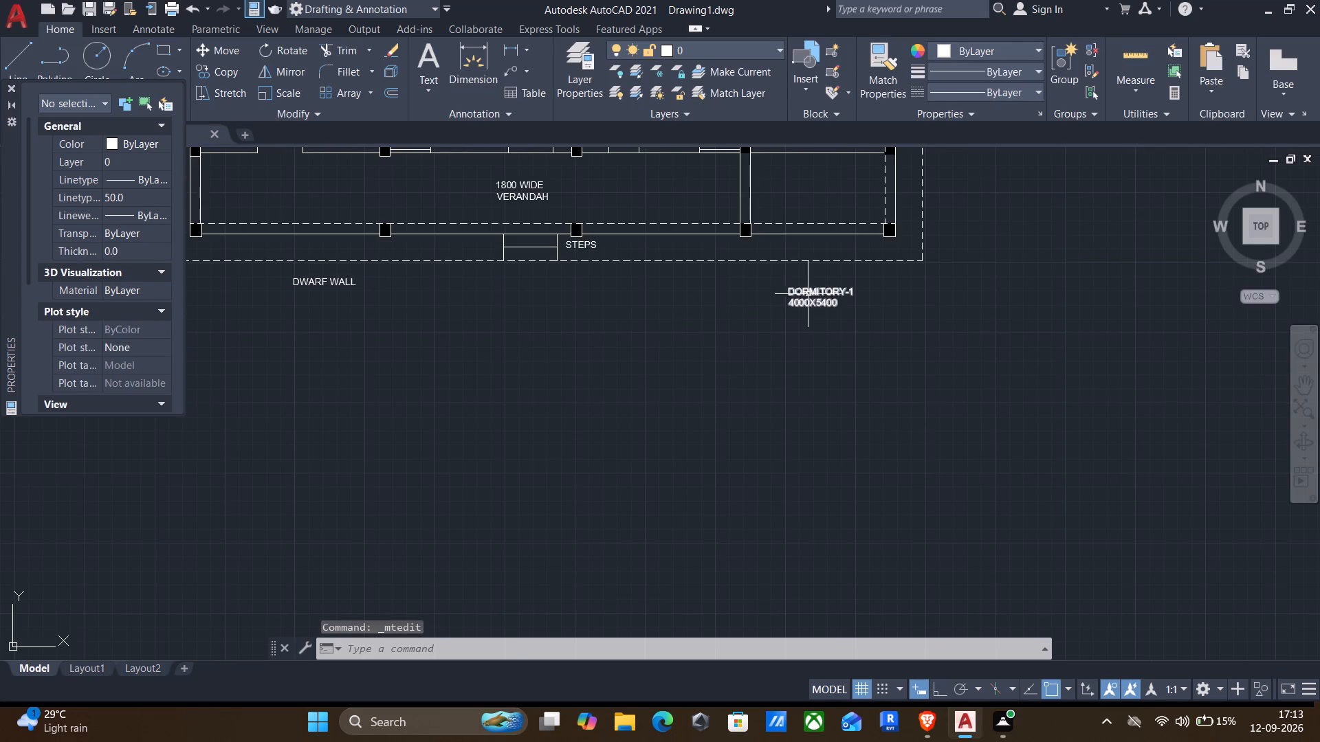
Replace the text of the remaining DORMITORY-1 label outside the dashed outline, below the plan's right part, with DWARF WALL.
double_click(808, 294)
scroll(808, 294, "up", 3)
left_click_drag(921, 336, 800, 258)
left_click(912, 334)
left_click_drag(912, 334, 633, 191)
key("BackSpace")
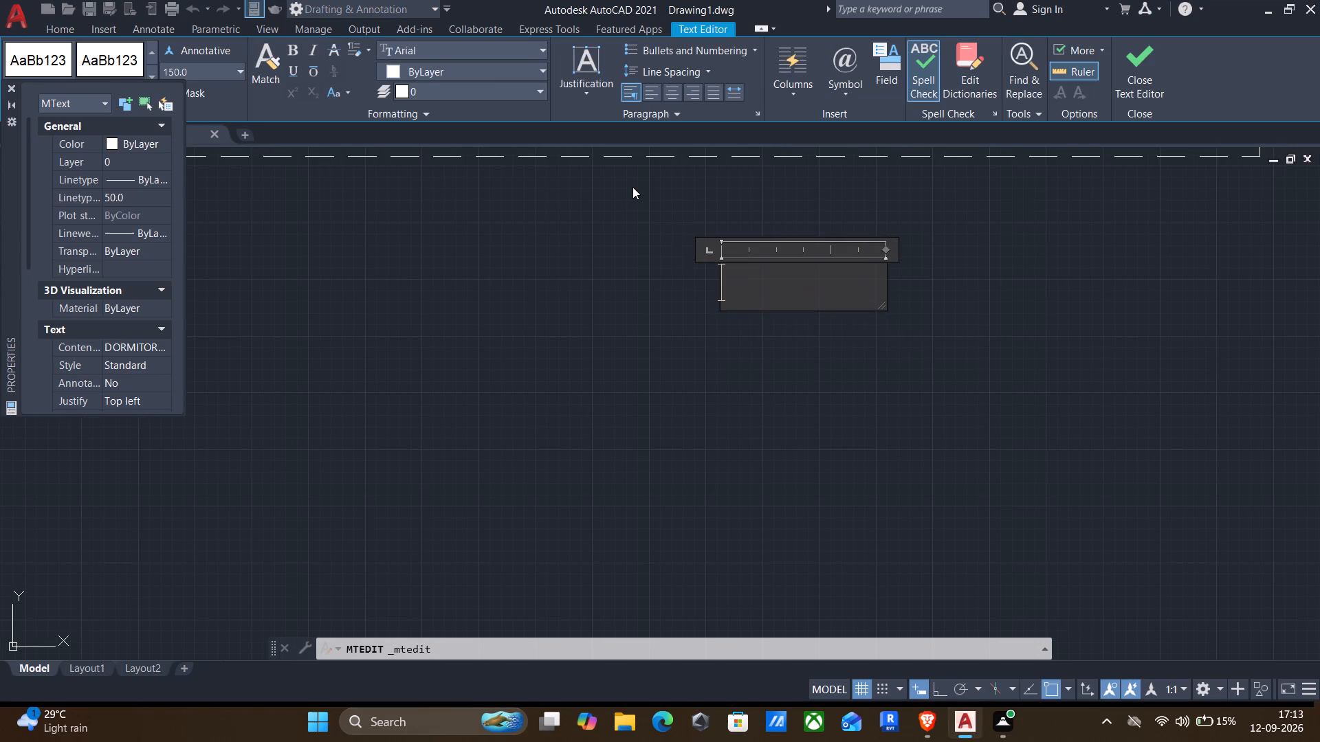
type("DWARF")
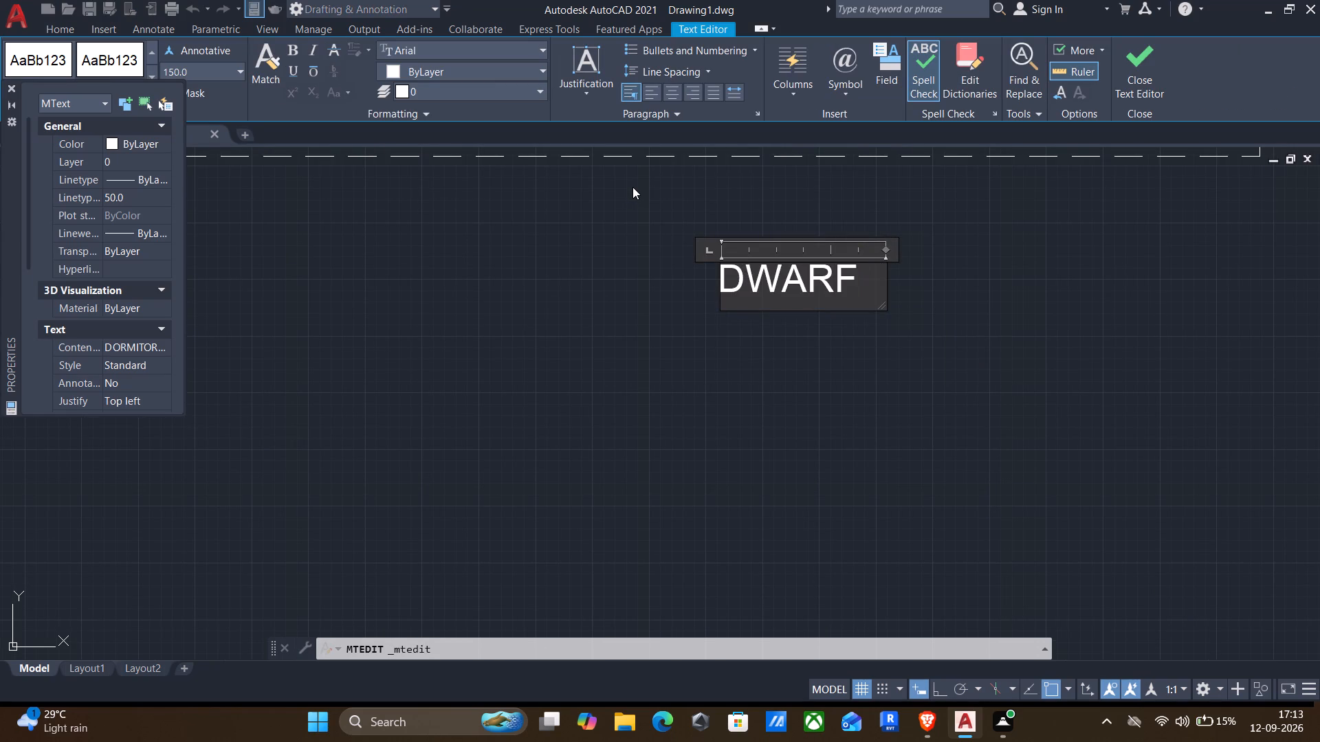
key("space")
type("WALL")
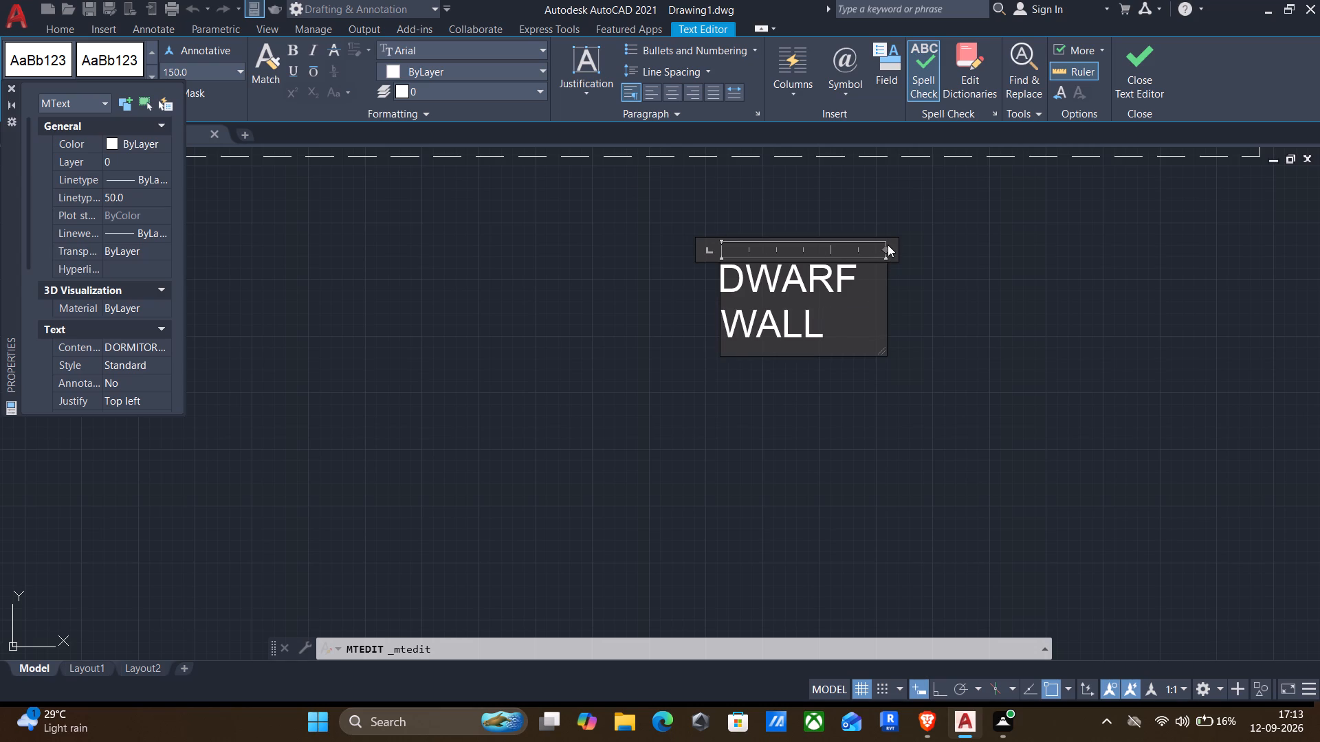
Widen the text frame of the DWARF WALL label below the plan's right part so it fits on one line, and finish editing.
left_click_drag(882, 254, 1125, 293)
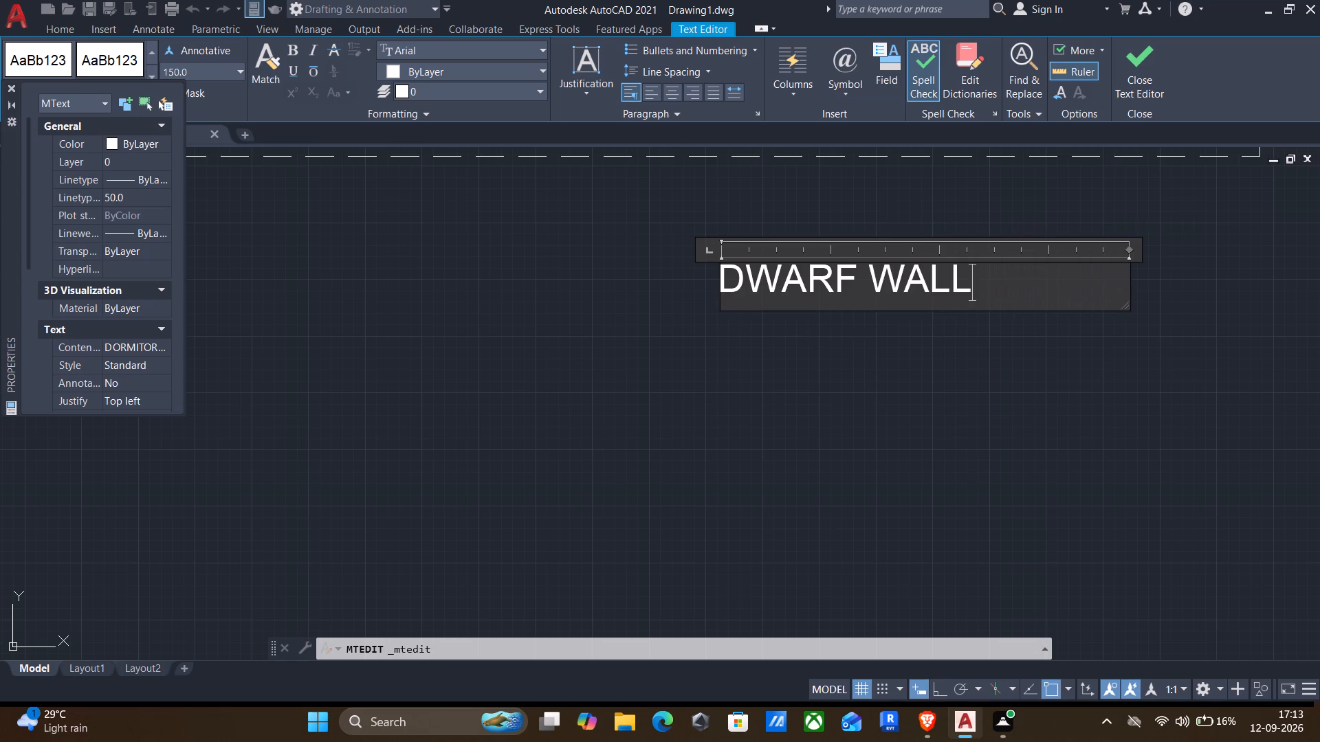
scroll(1067, 418, "down", 1)
left_click(894, 445)
Change the size line of the DORMITORY-1 label beside the two wash basins to 3000X5400.
scroll(894, 445, "down", 2)
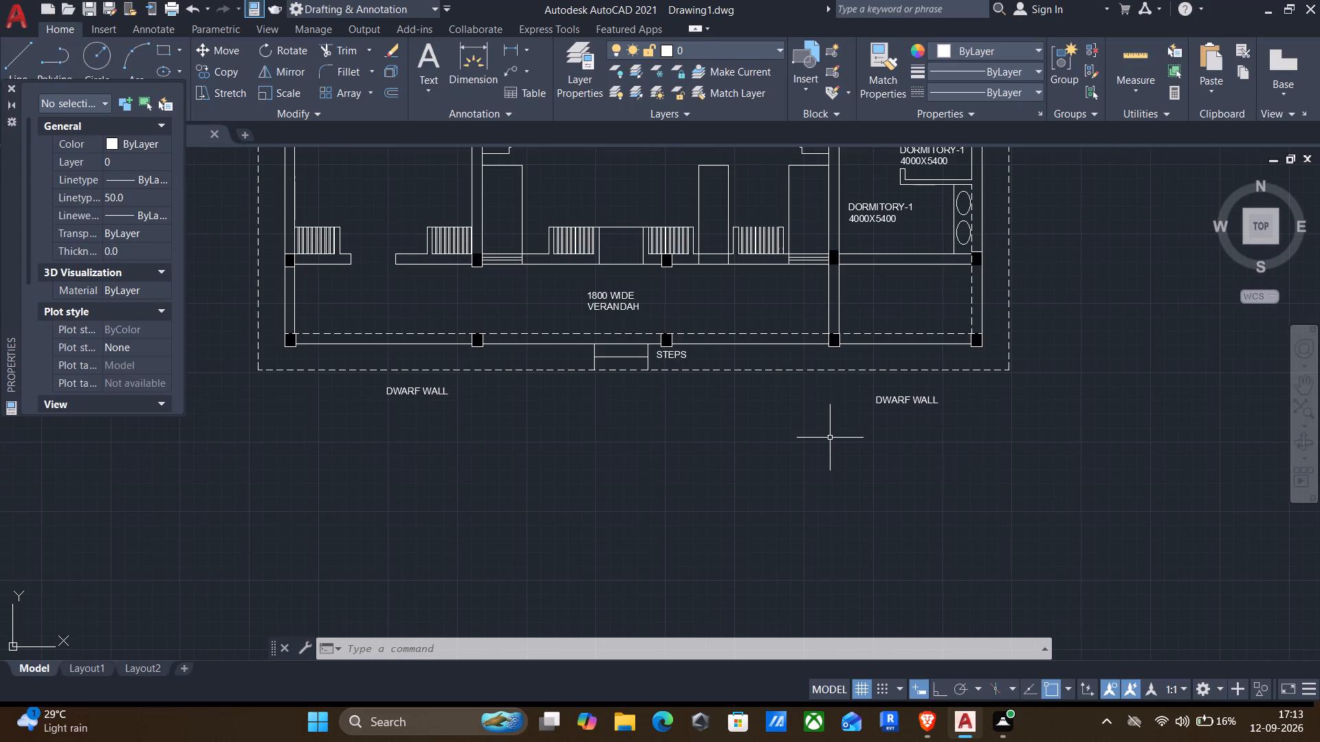
scroll(830, 438, "down", 1)
middle_click_drag(789, 453, 716, 484)
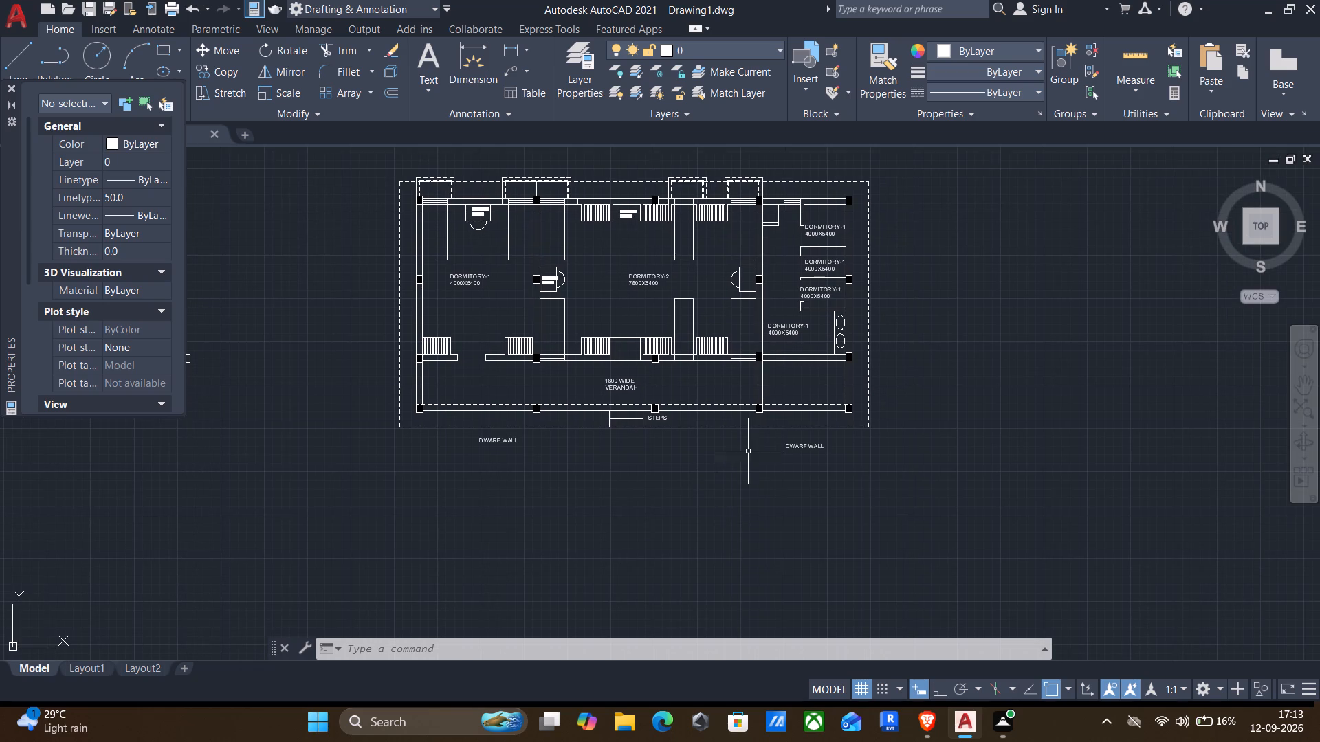
middle_click_drag(748, 448, 679, 492)
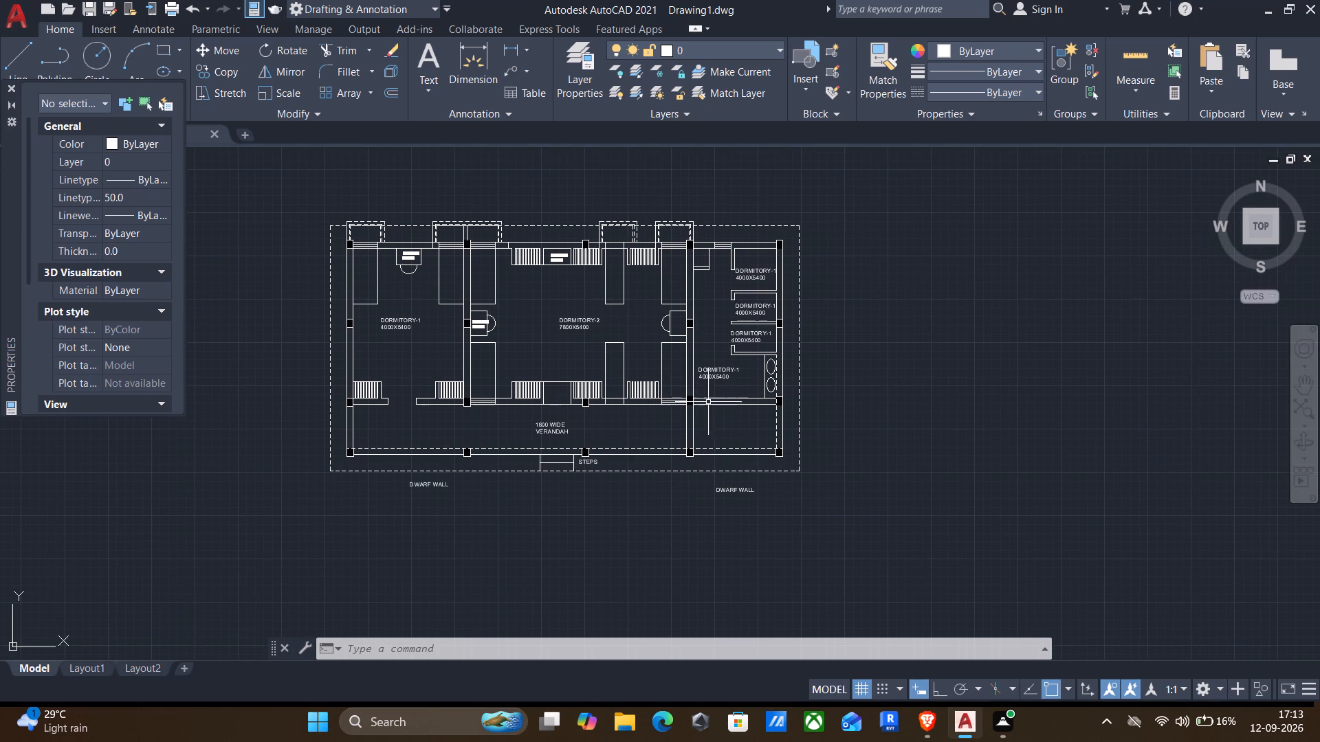
scroll(727, 357, "up", 3)
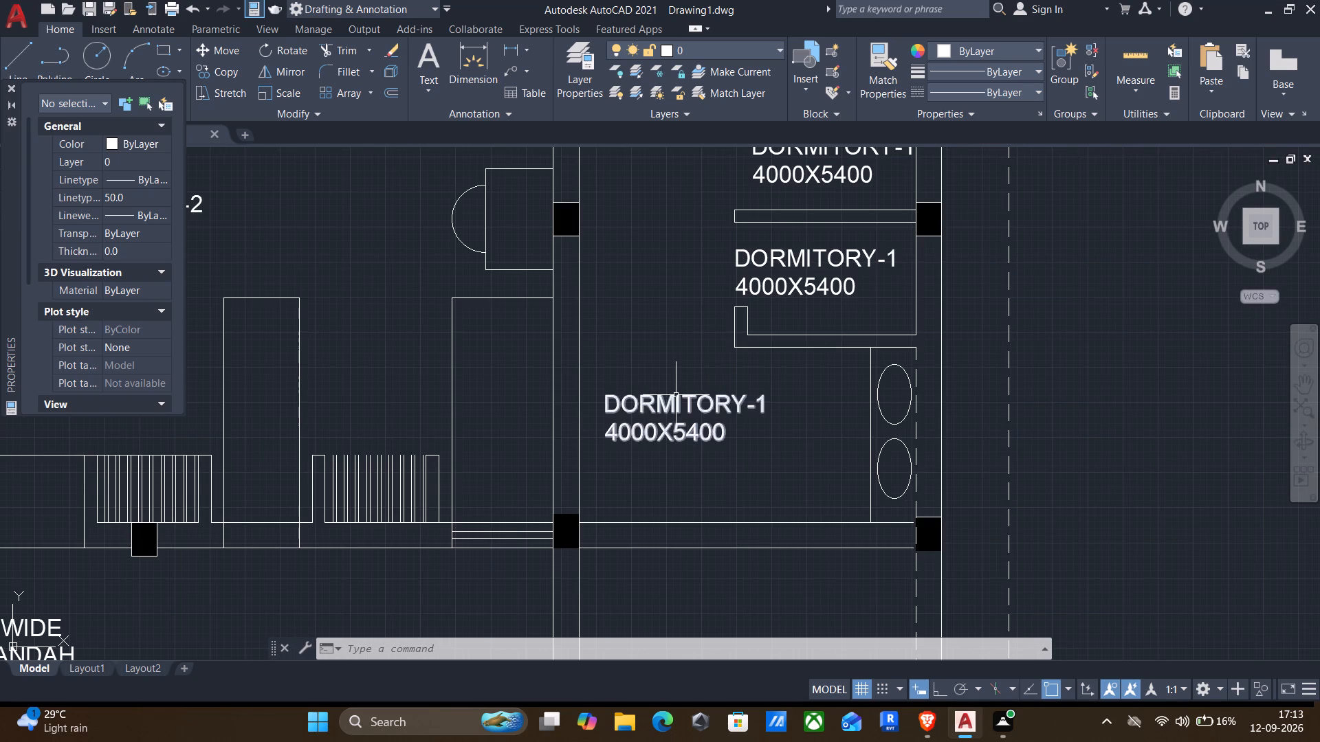
double_click(674, 397)
scroll(711, 427, "up", 1)
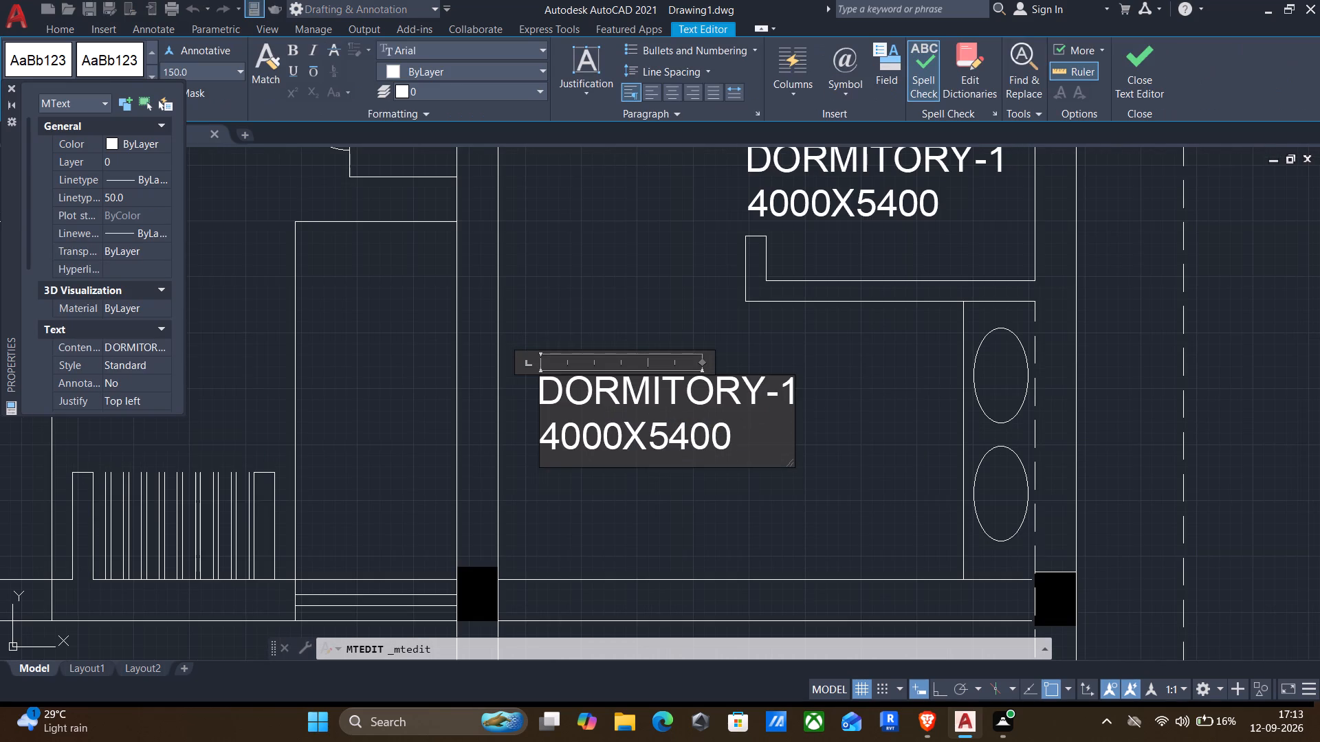
left_click(560, 440)
key("BackSpace")
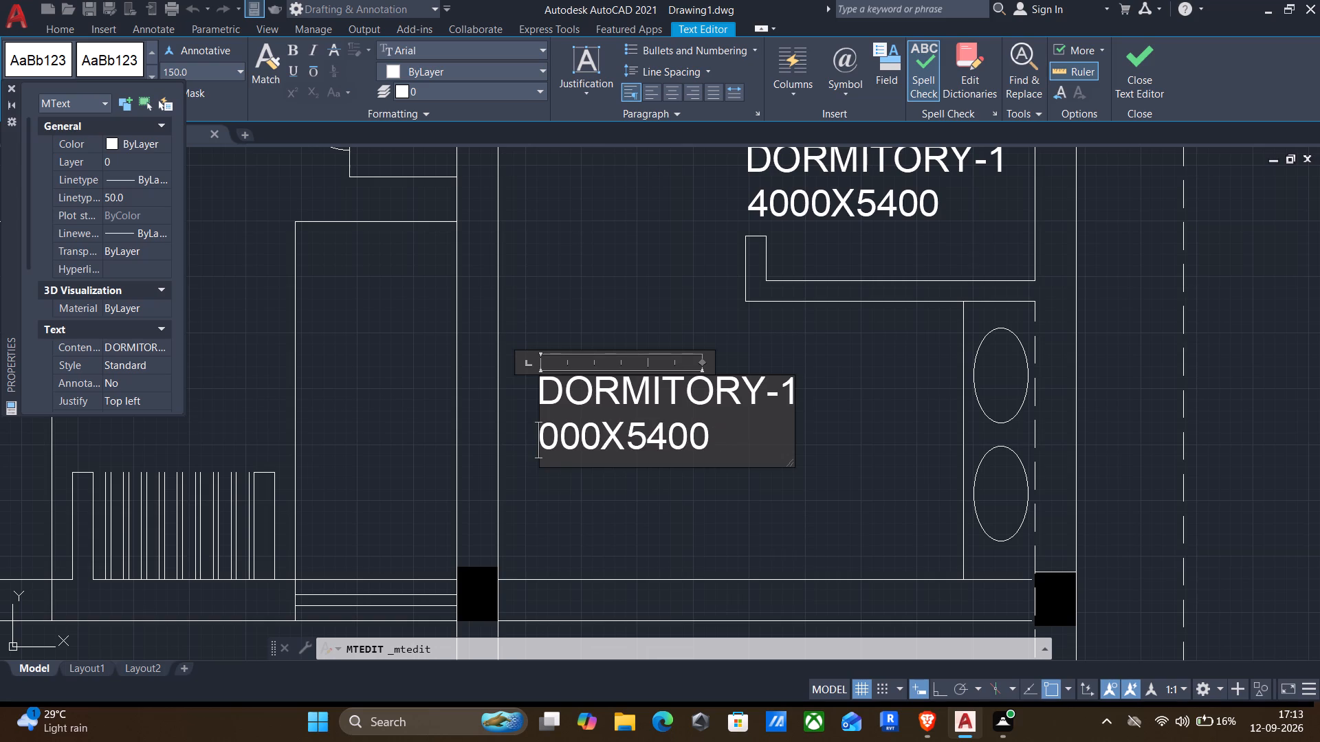
key("3")
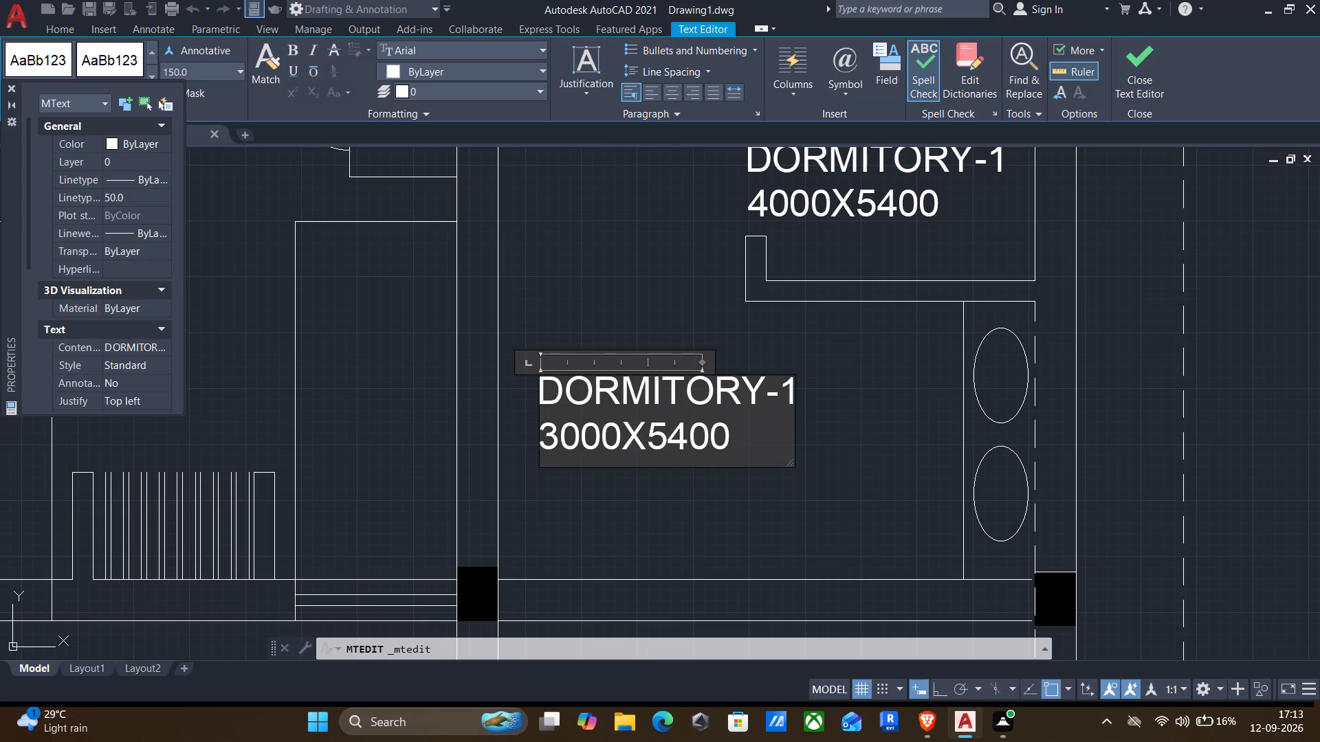
Replace the name DORMITORY-1 above the 3000X5400 size line with TOILET and finish editing.
left_click(795, 394)
key("BackSpace")
left_click_drag(773, 394, 511, 371)
key("BackSpace")
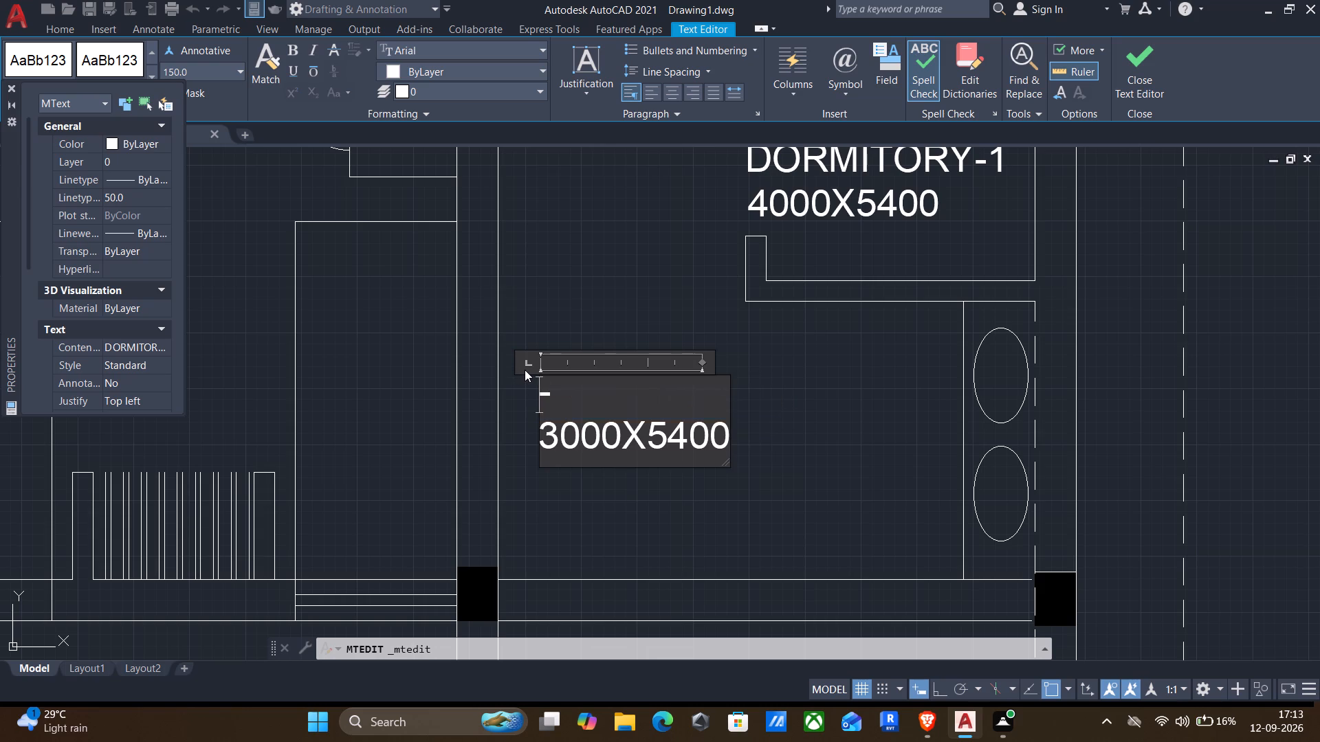
key("Right")
key("BackSpace")
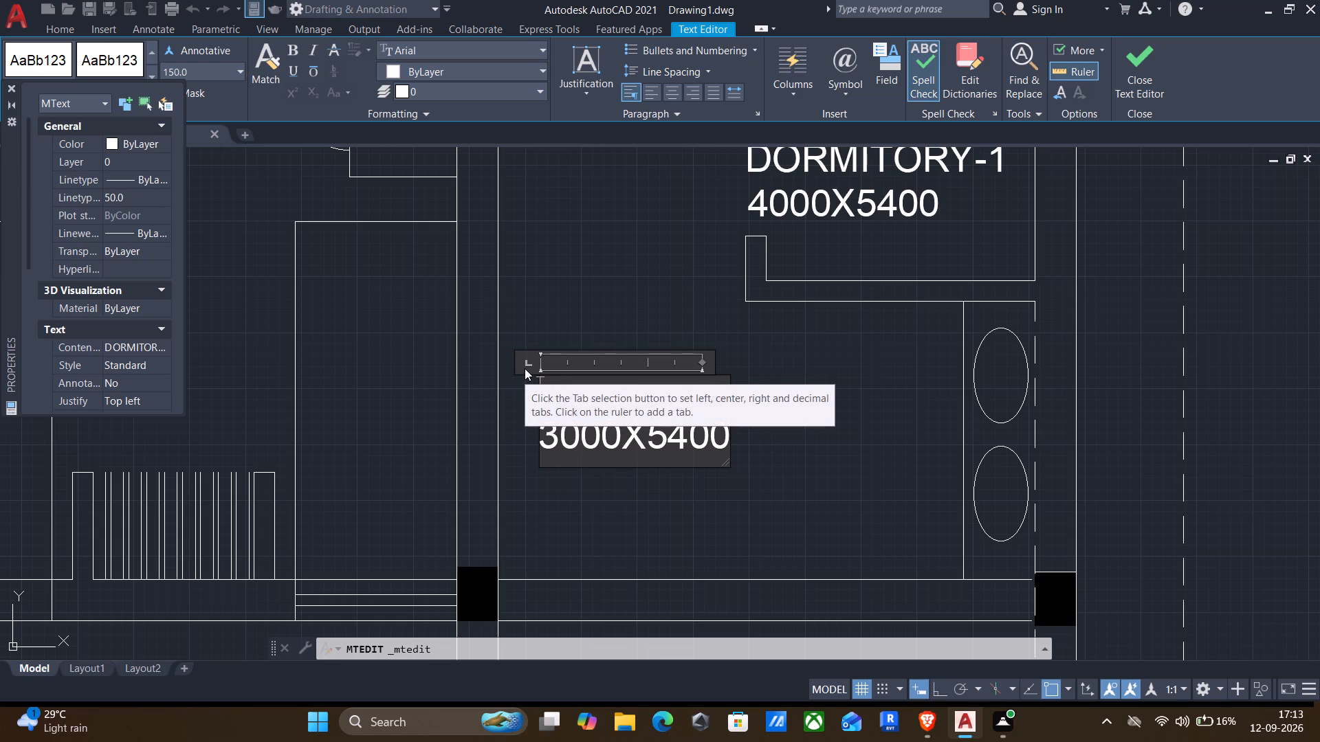
type("TOILET")
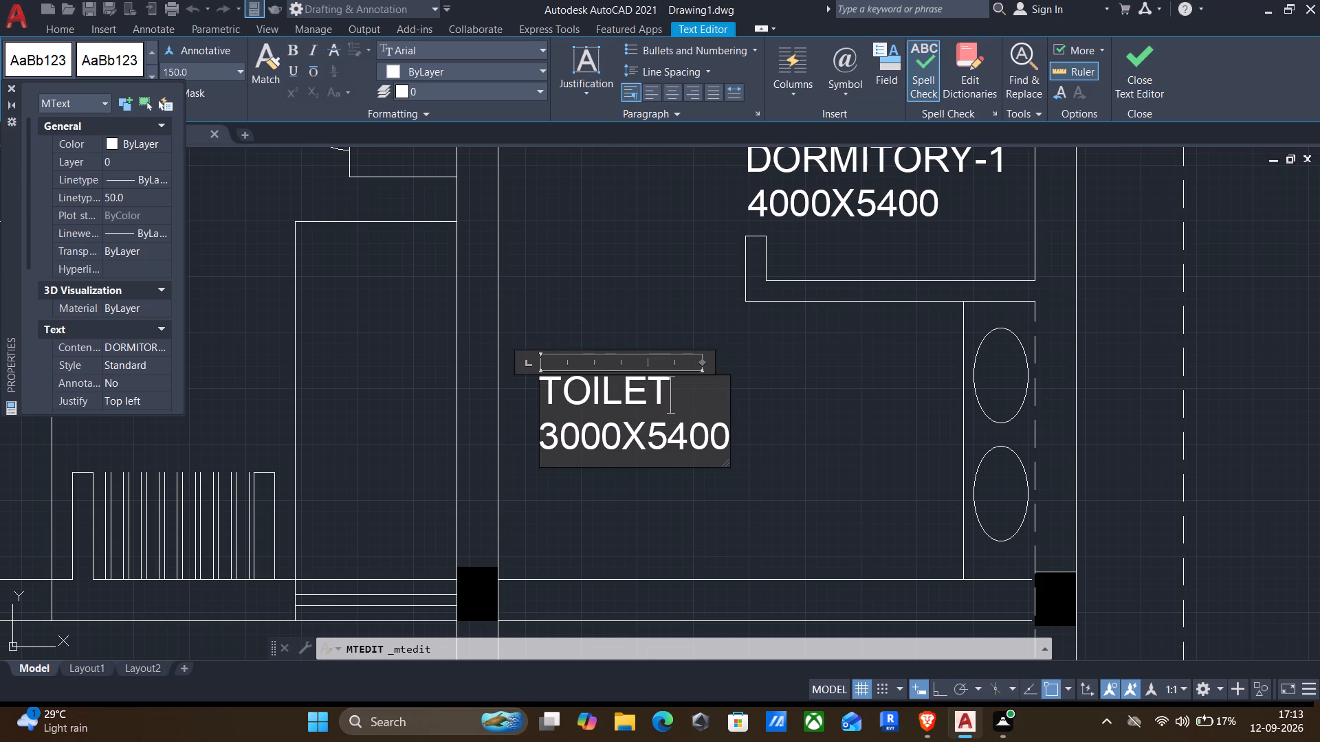
left_click(639, 515)
Change the size line of the DORMITORY-1 label in the cubicle directly above the wash basins to 1500X1000.
scroll(662, 436, "down", 1)
double_click(787, 259)
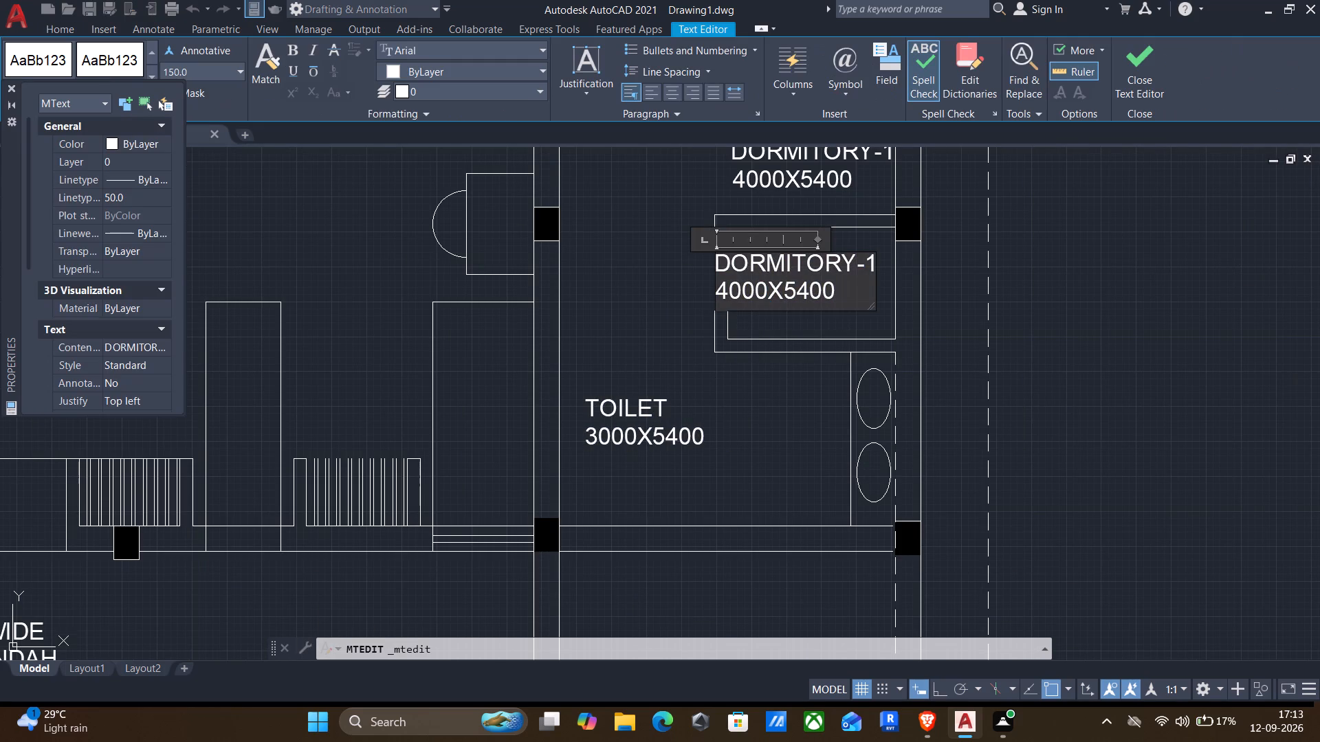
left_click(725, 291)
key("BackSpace")
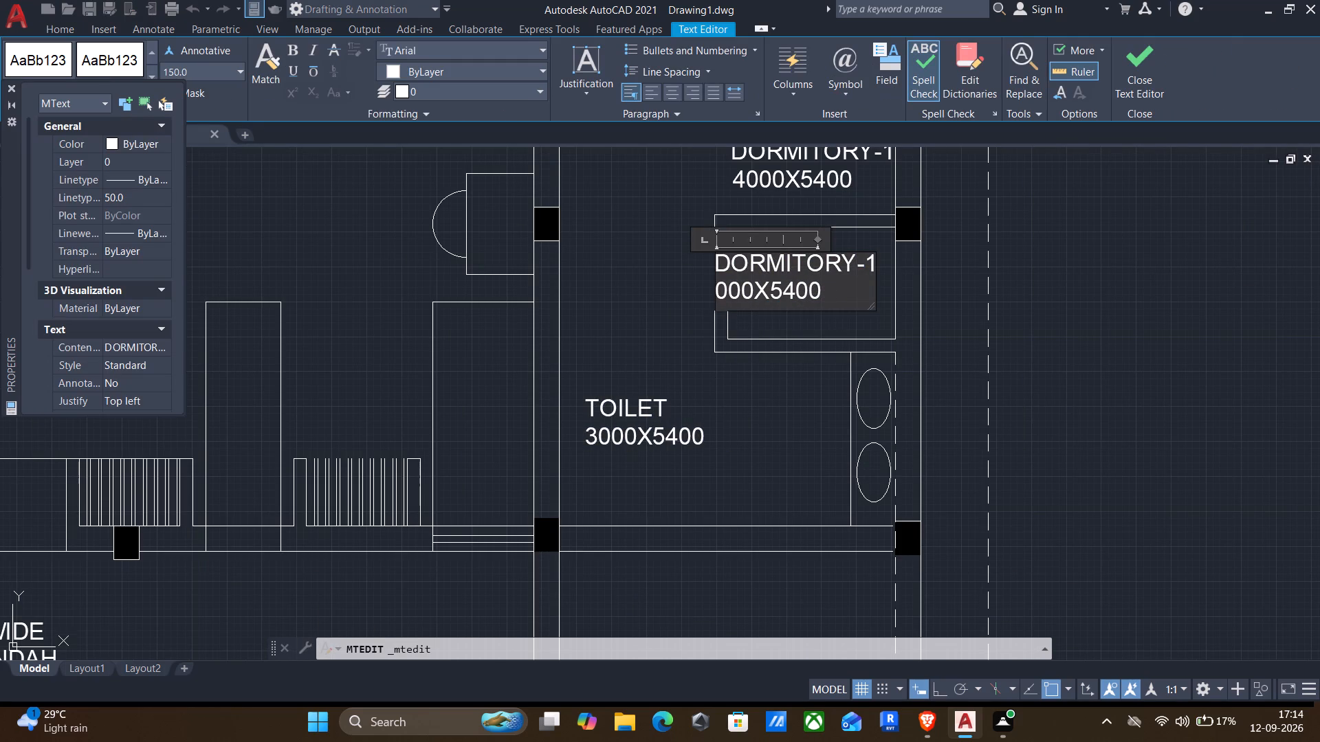
type("15")
key("Right")
key("BackSpace")
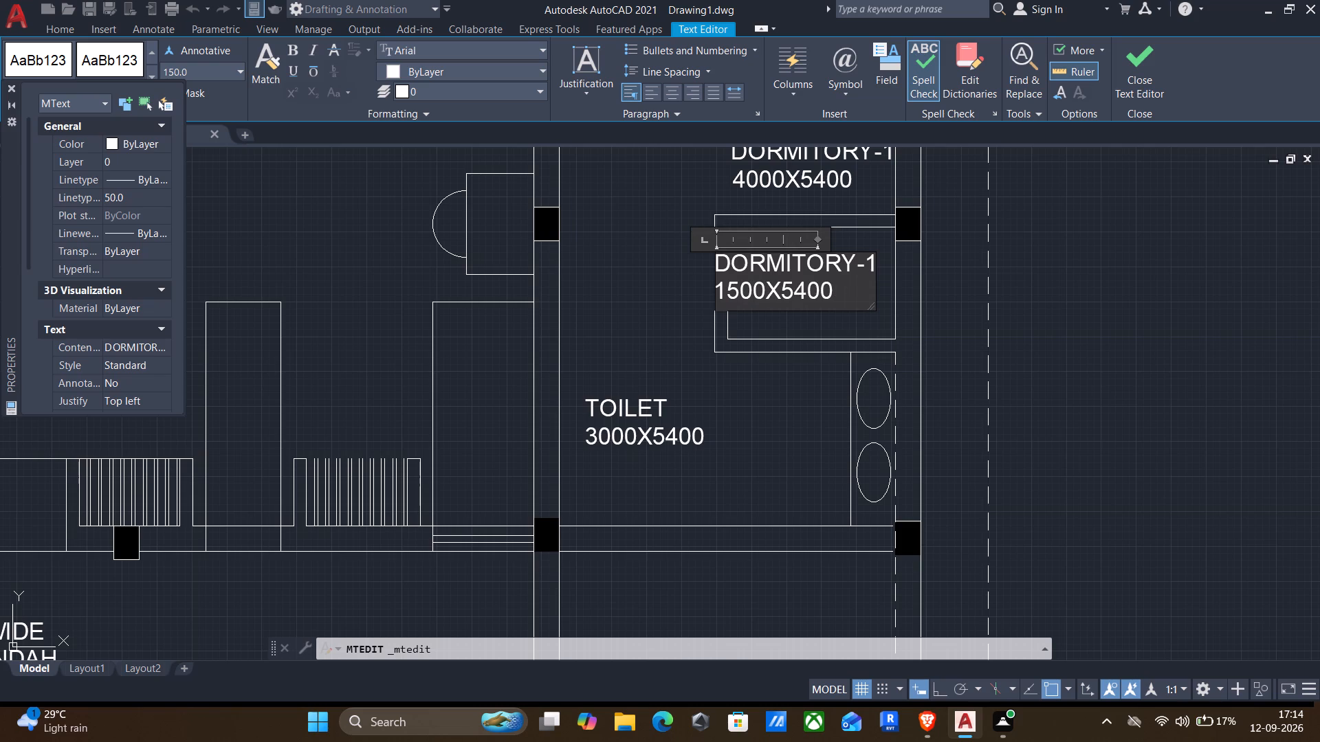
left_click(807, 293)
key("BackSpace")
key("BackSpace")
key("1")
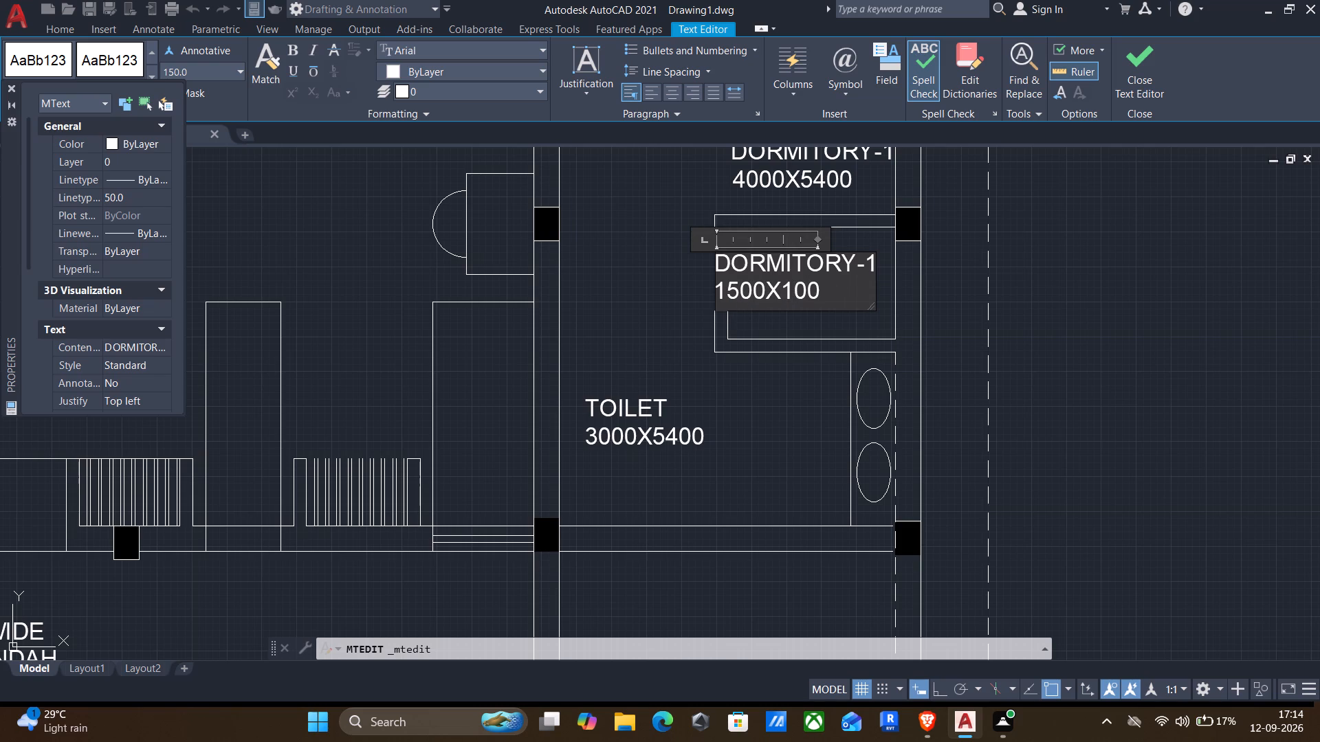
key("0")
left_click_drag(868, 264, 868, 264)
left_click_drag(868, 264, 668, 263)
left_click(668, 263)
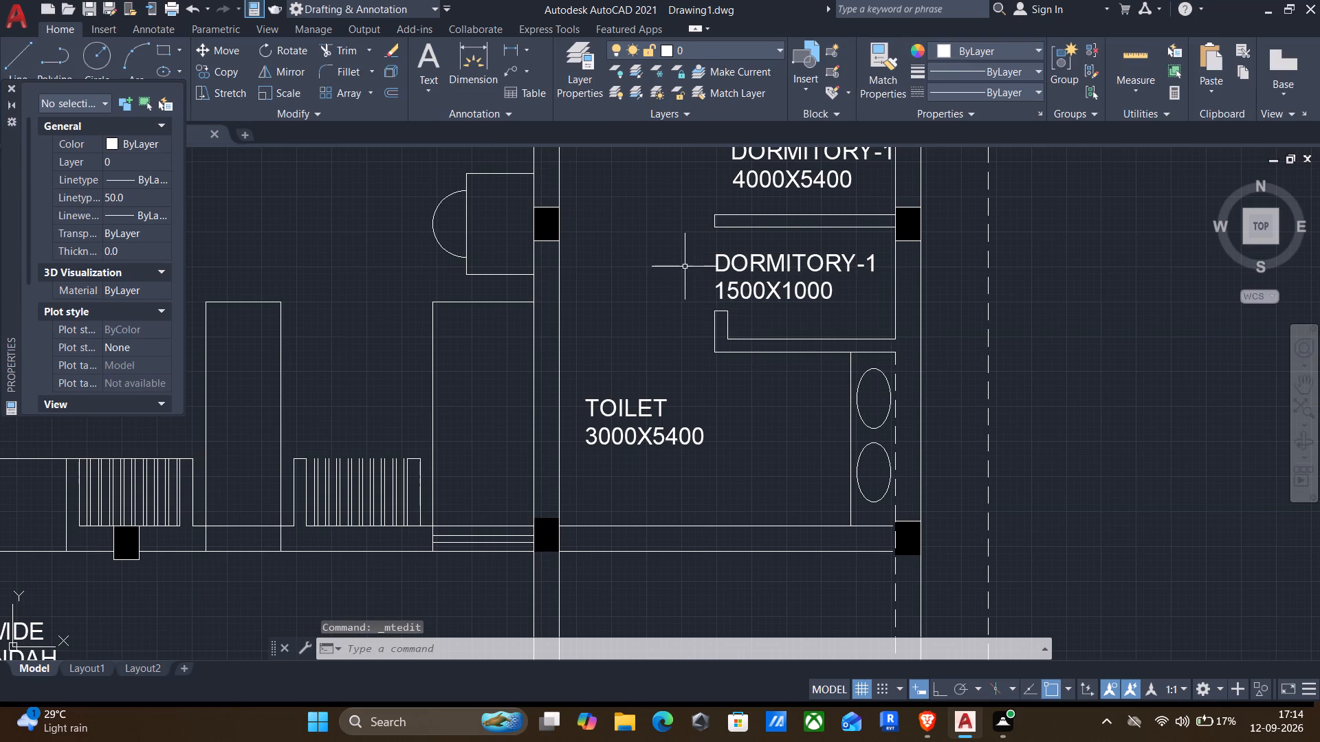
Replace the name DORMITORY-1 above the 1500X1000 size line with WC.
double_click(730, 258)
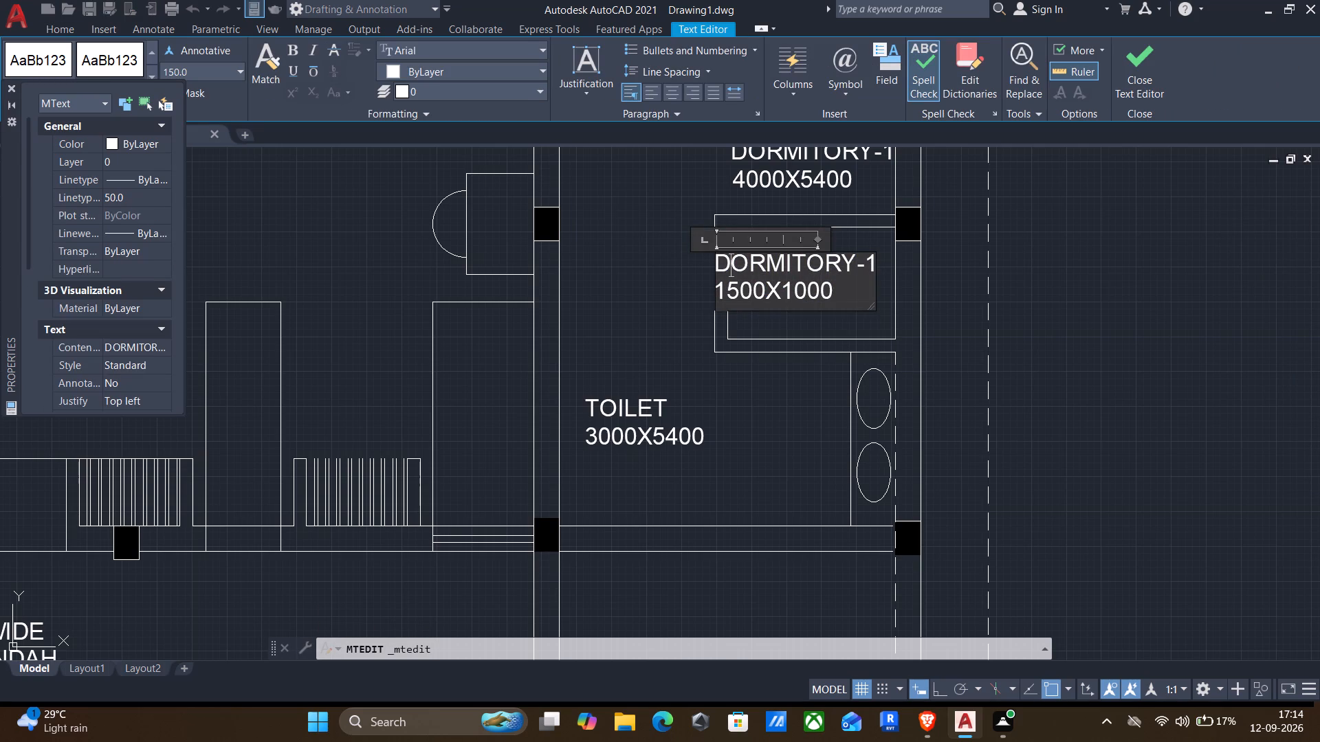
left_click(870, 269)
key("Right")
key("BackSpace")
key("BackSpace")
key("BackSpace")
key("BackSpace")
key("BackSpace")
key("BackSpace")
key("BackSpace")
key("BackSpace")
key("BackSpace")
key("BackSpace")
key("BackSpace")
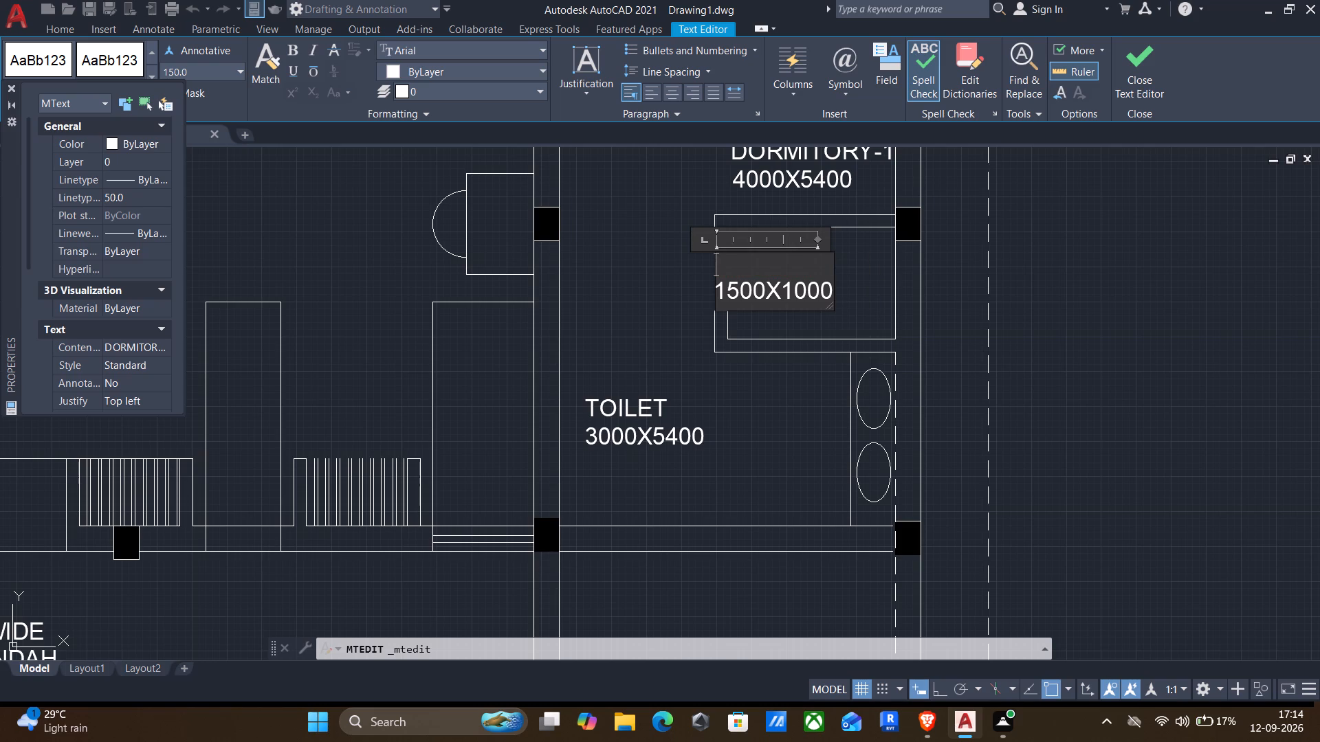
type("WC")
Indent WC with five leading spaces so it sits roughly centred over 1500X1000, and finish editing.
key("Left")
key("Left")
key("space")
key("space")
key("space")
key("space")
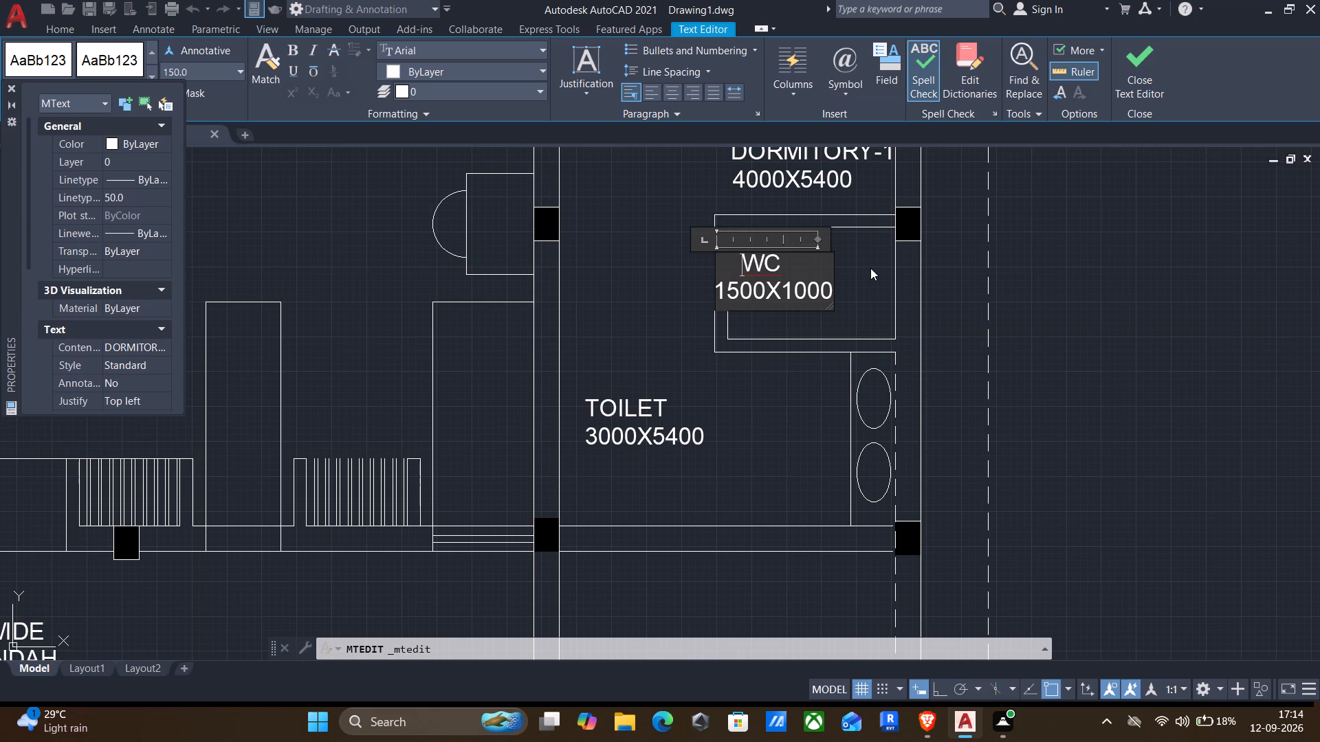
key("space")
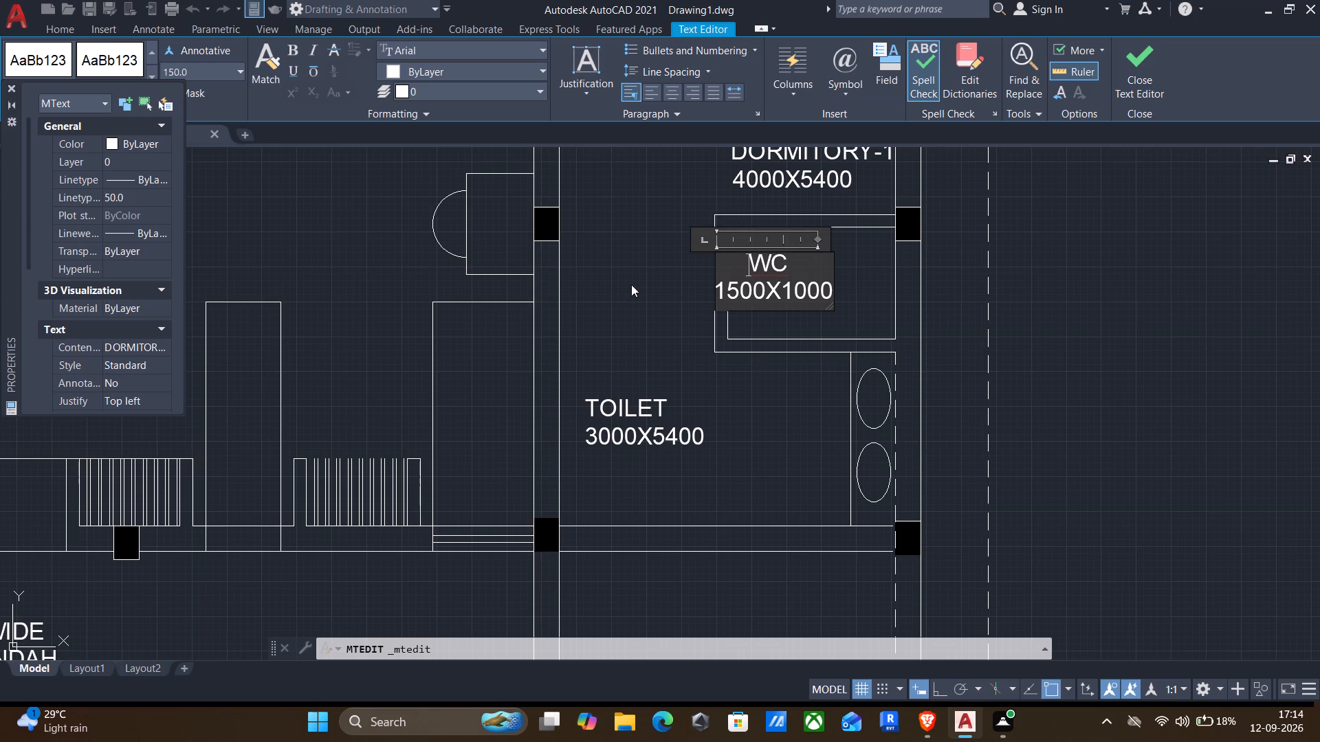
left_click(623, 285)
Move the WC 1500X1000 label to the middle of its cubicle, clear of the surrounding walls.
left_click(758, 264)
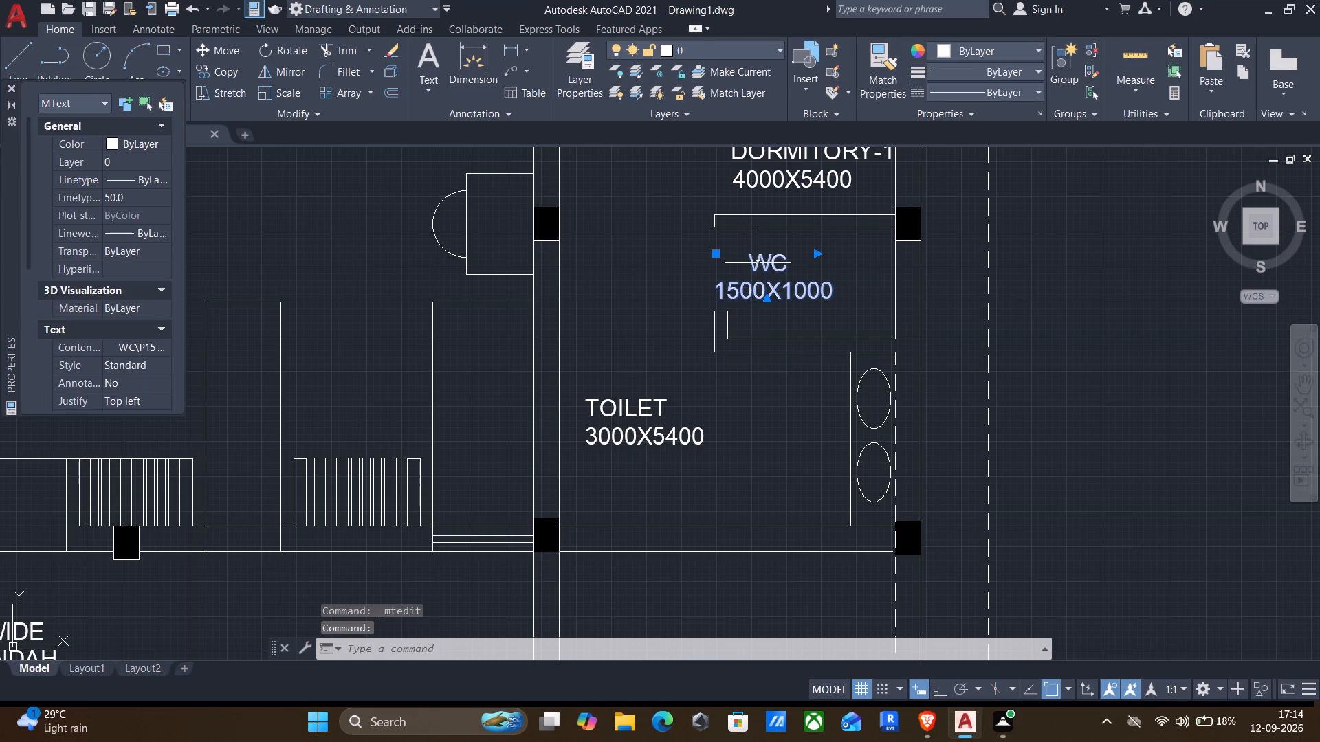
key("m")
key("Return")
left_click(745, 264)
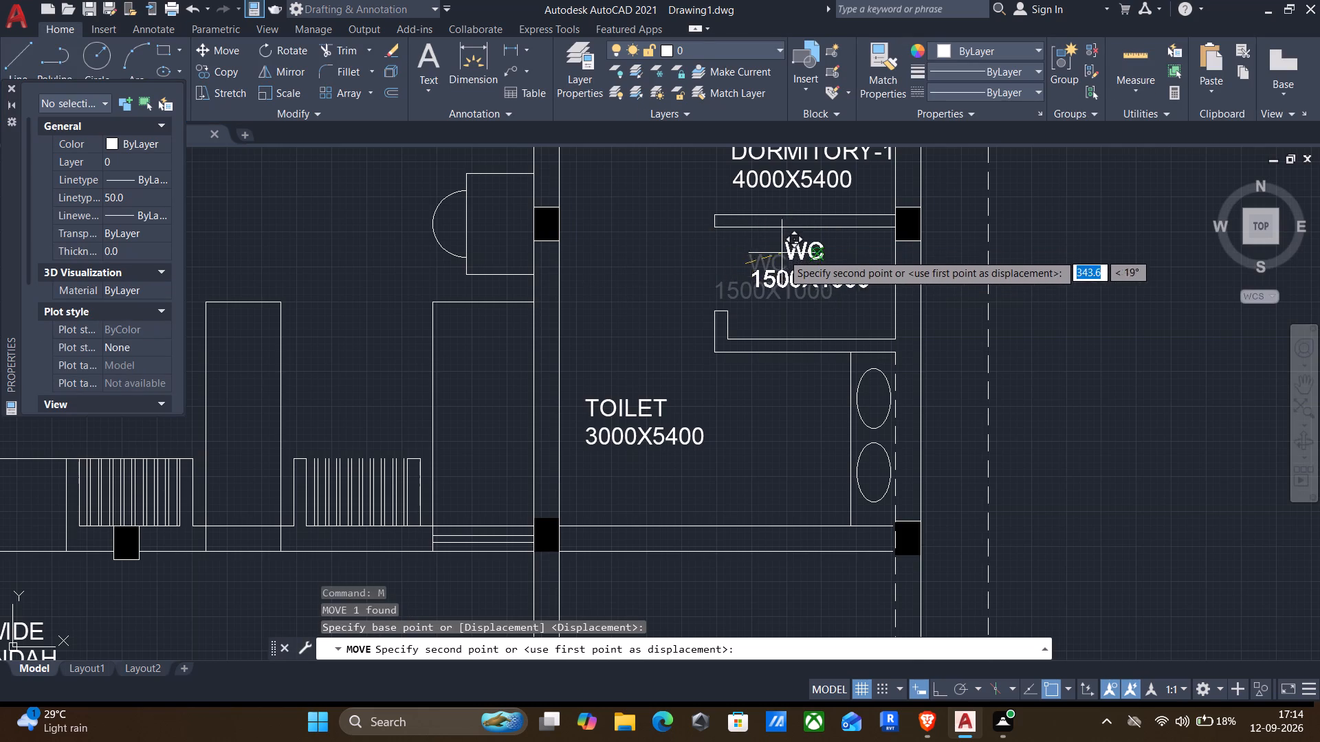
left_click(793, 258)
left_click(802, 270)
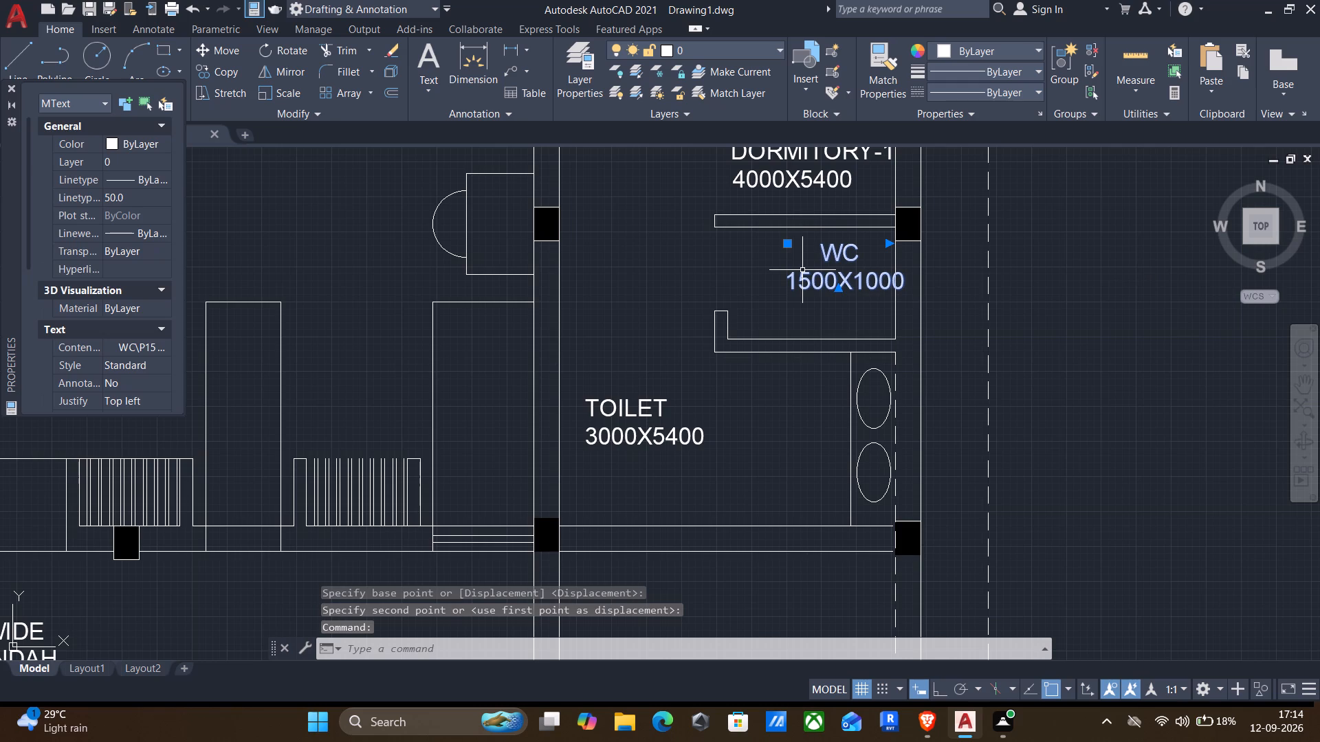
key("m")
key("Return")
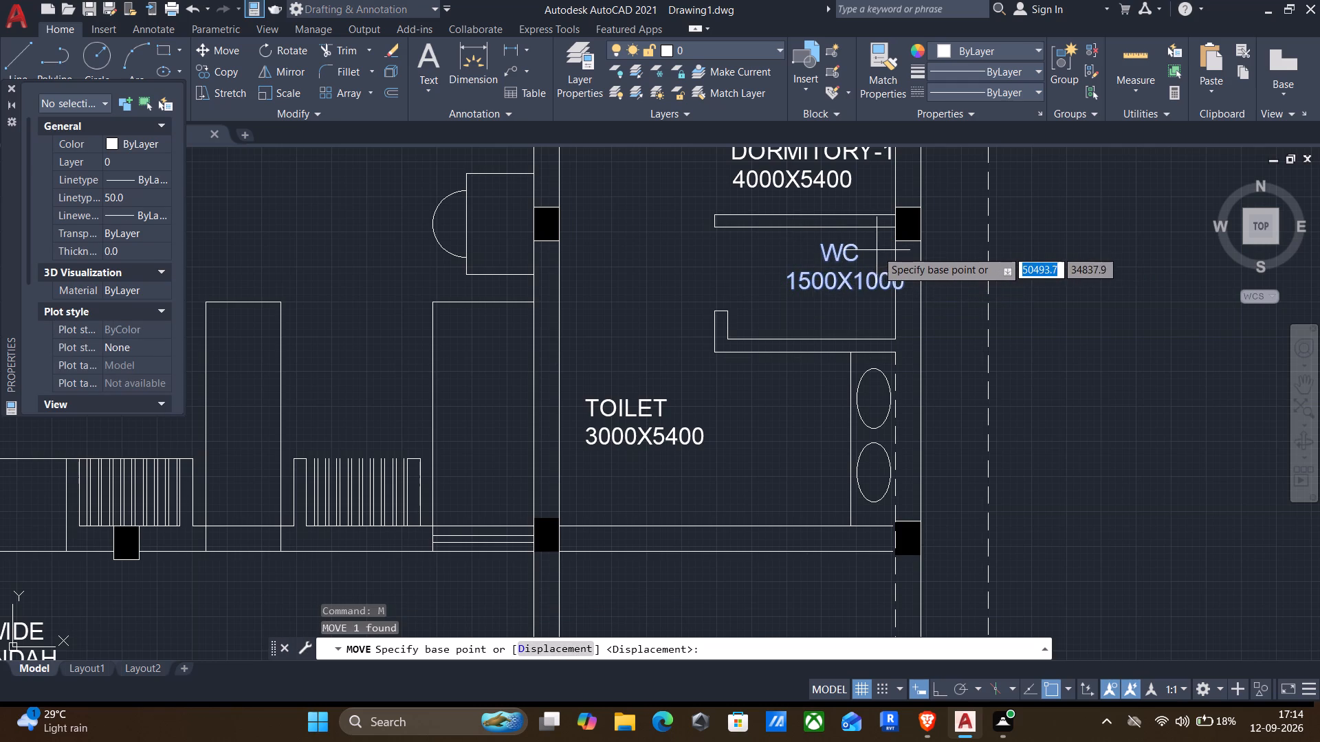
left_click(884, 249)
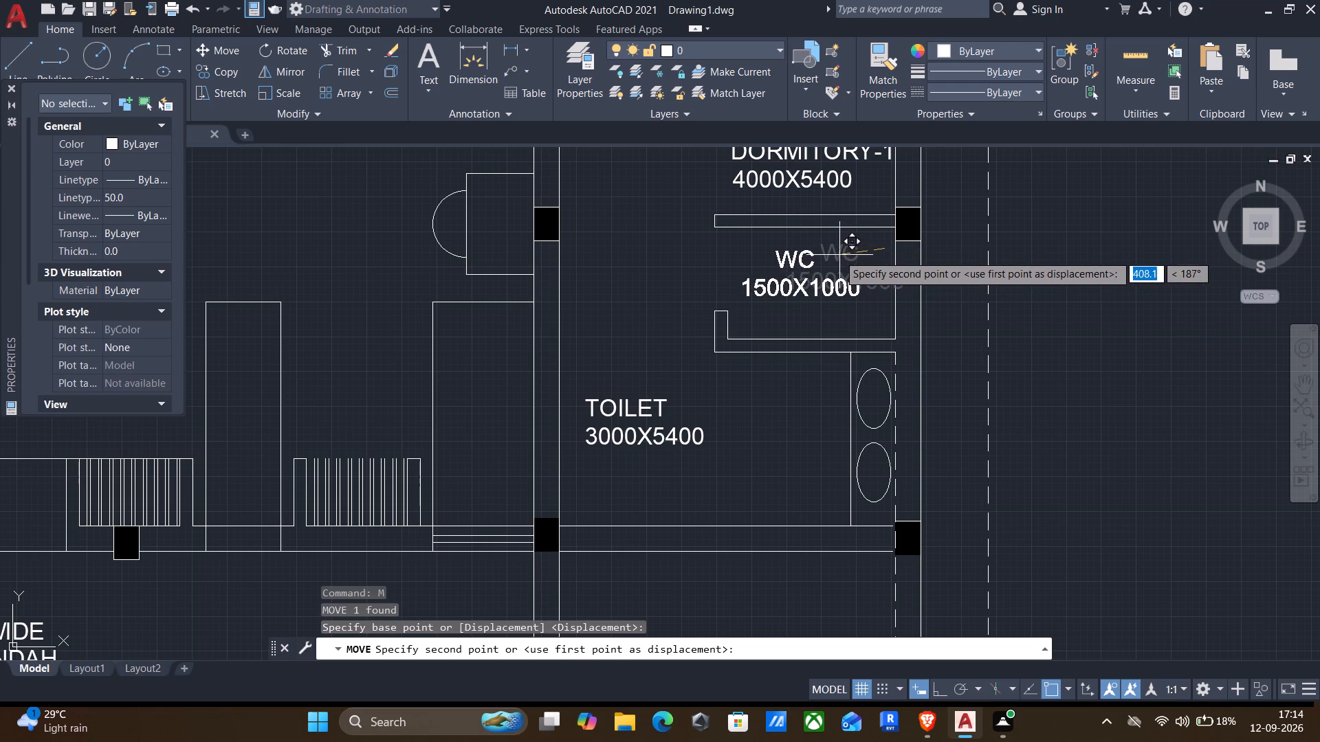
left_click(835, 254)
Delete the DORMITORY-1 label in the cubicle directly above the WC one.
scroll(759, 273, "down", 2)
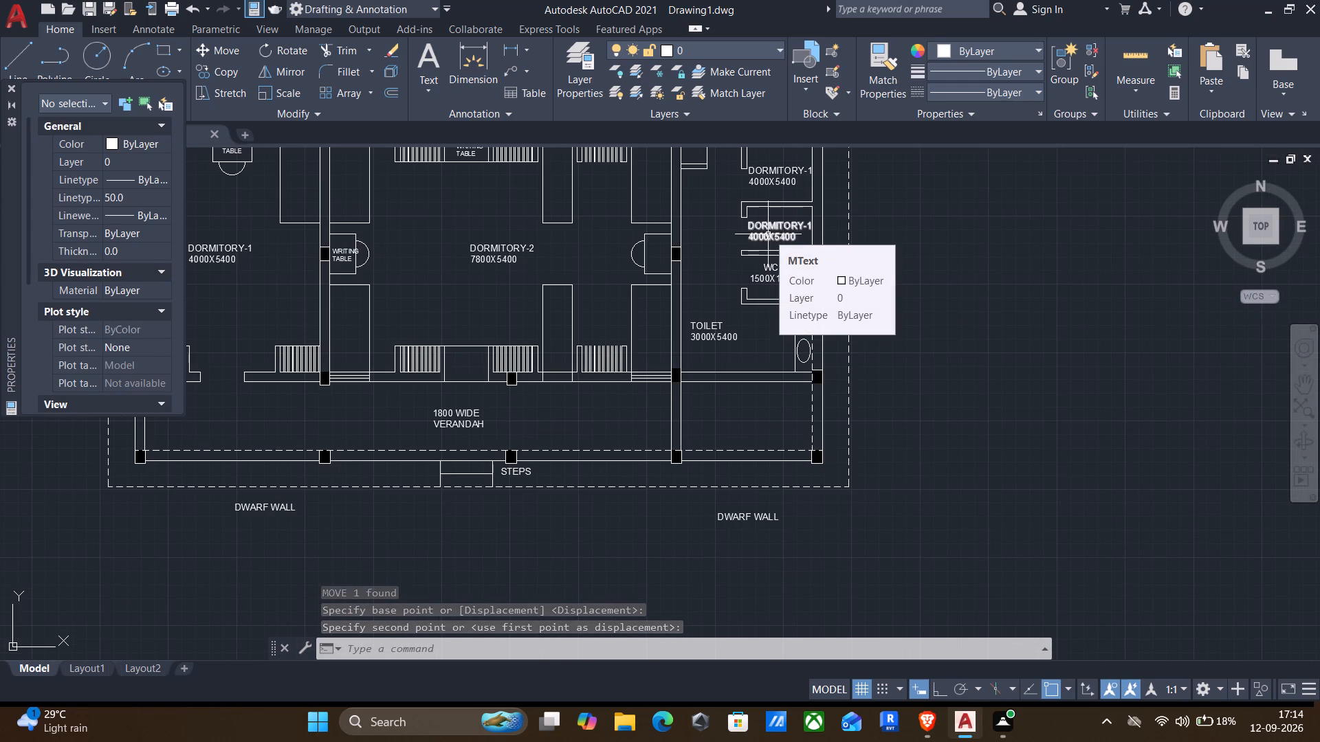
left_click(768, 234)
key("Delete")
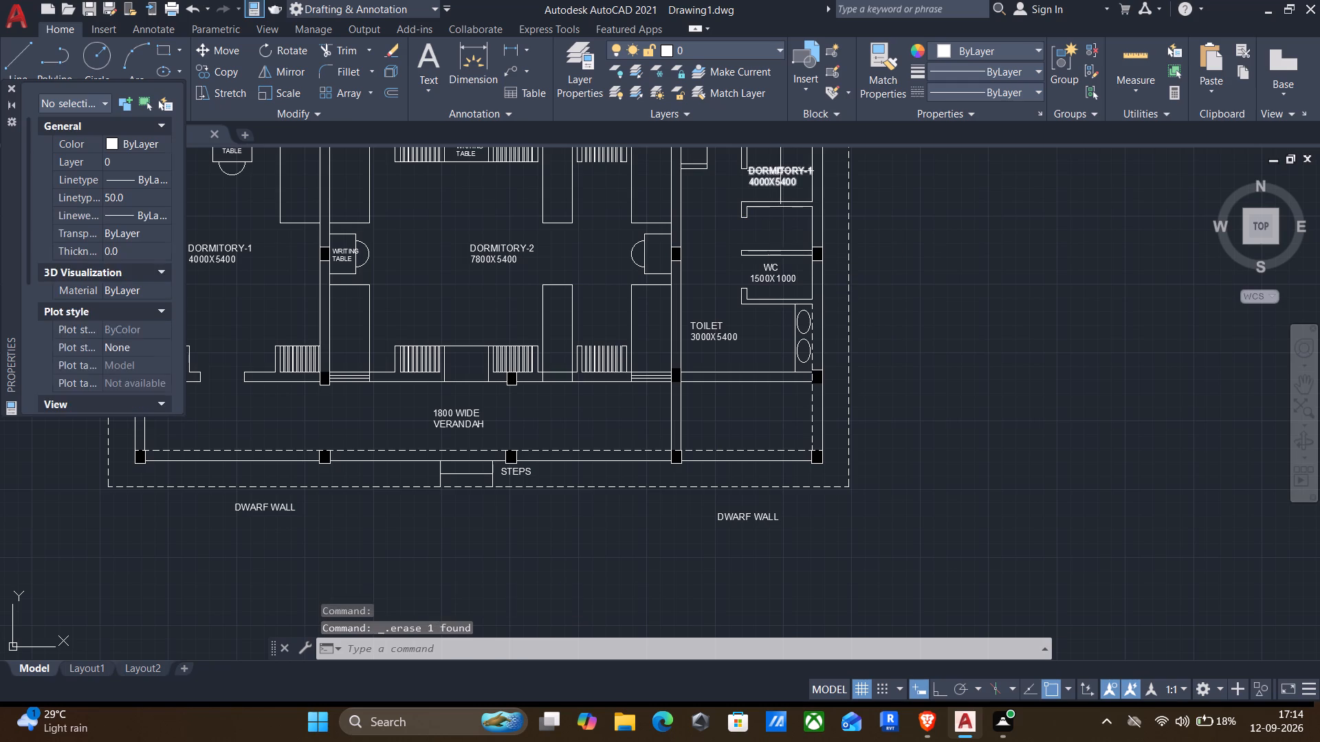
Delete the leftover DORMITORY-1 4000X5400 label in the uppermost cubicle of the toilet block.
left_click(780, 171)
key("Delete")
Copy the WC 1500X1000 label straight up into each of the two cubicles above it.
left_click(764, 280)
type("CO")
key("Return")
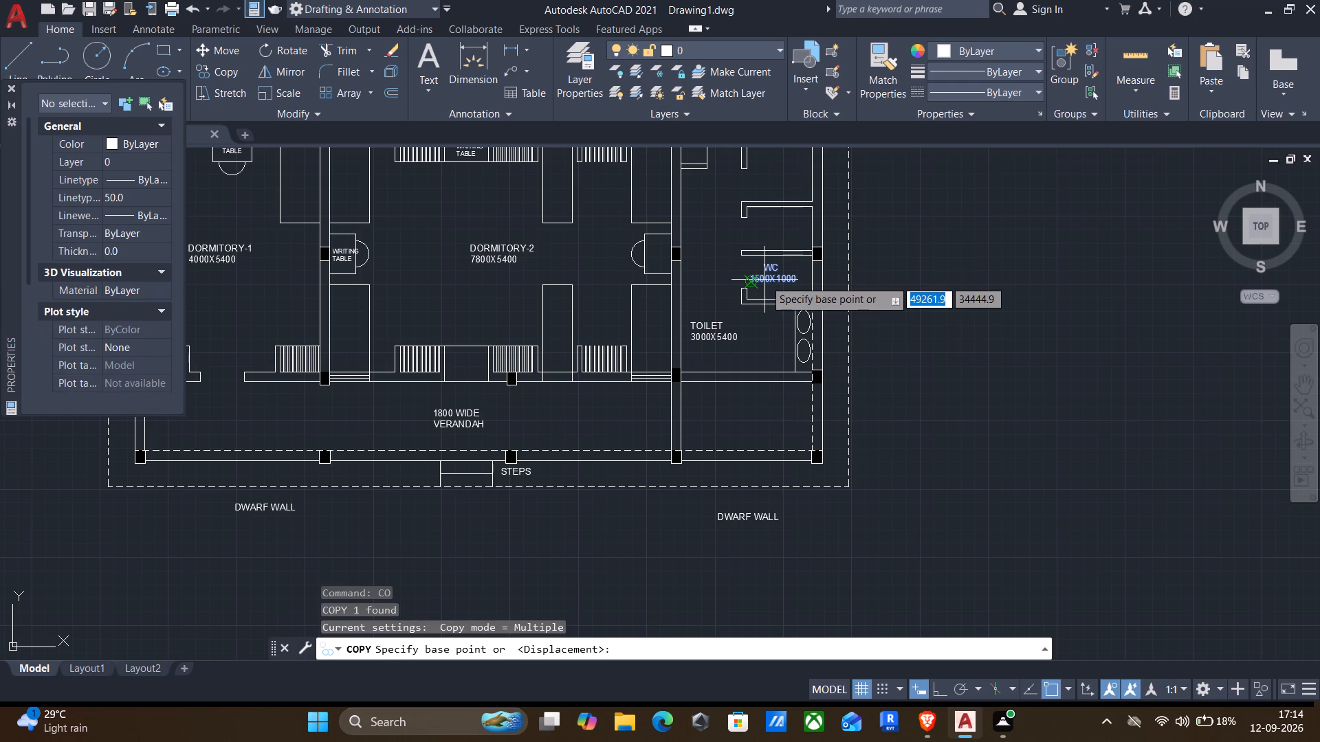
middle_click_drag(759, 286, 695, 428)
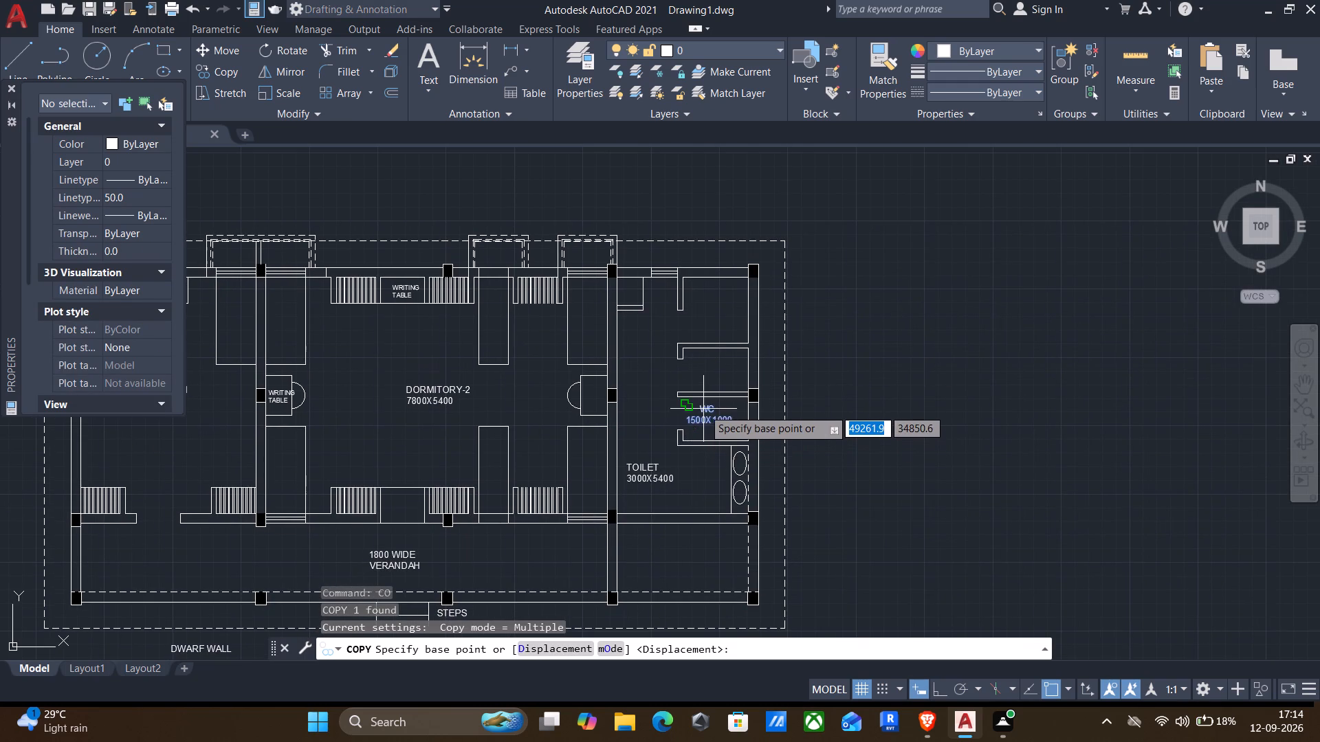
left_click(687, 409)
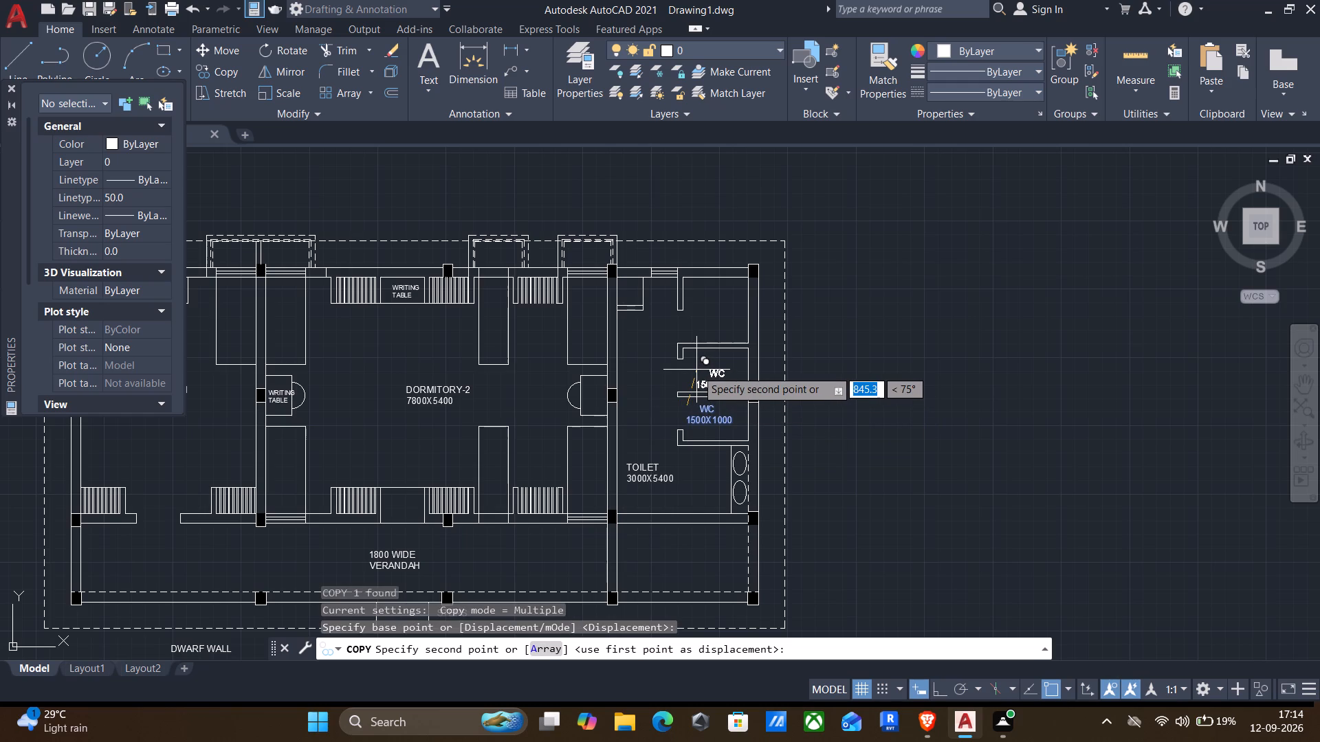
key("F8")
left_click(693, 359)
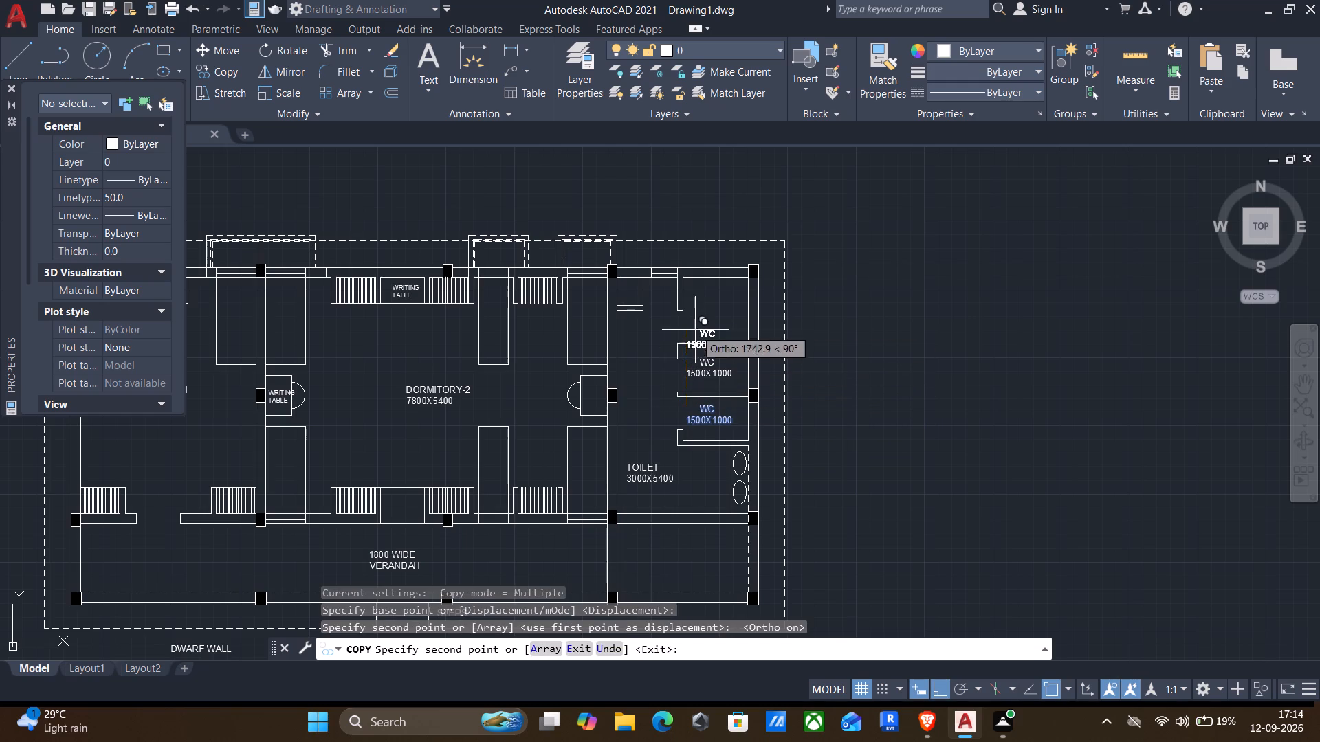
left_click(697, 304)
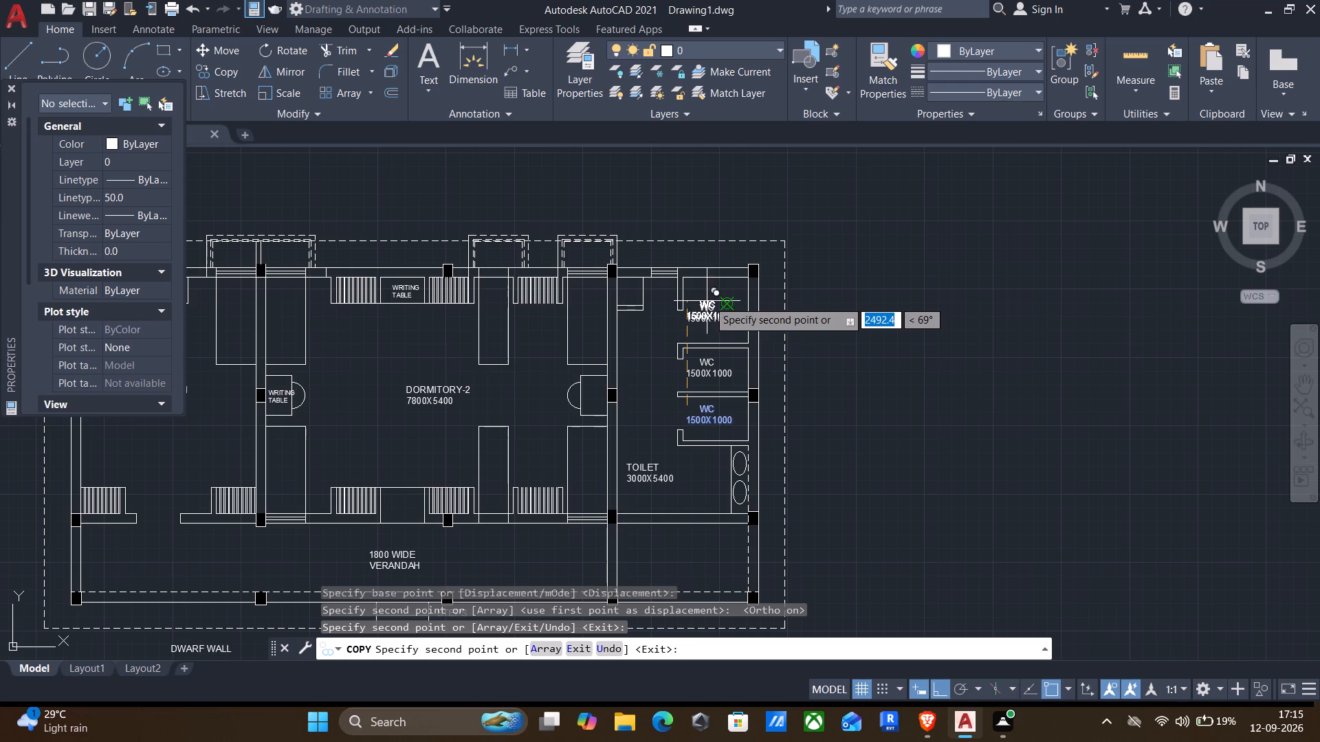
key("Escape")
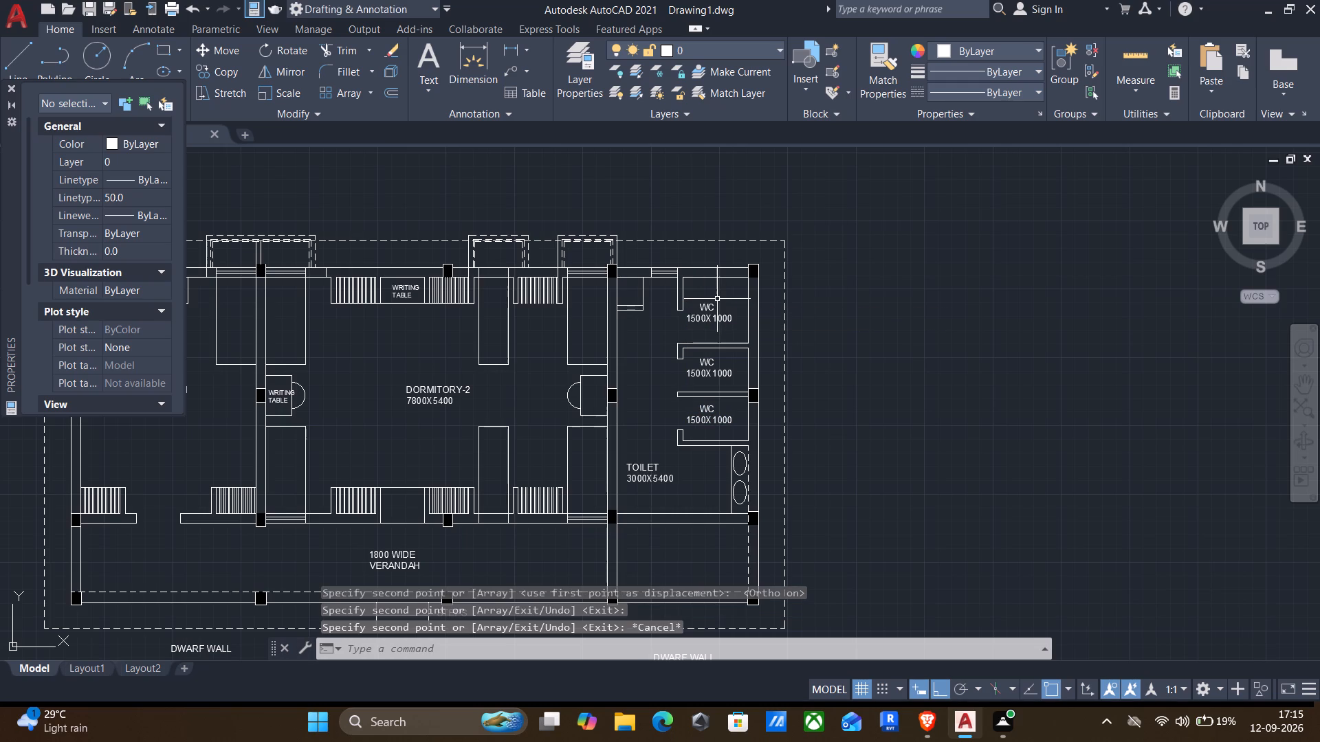
Change the name WC to BATH in the label of the uppermost cubicle.
scroll(717, 298, "up", 2)
double_click(686, 315)
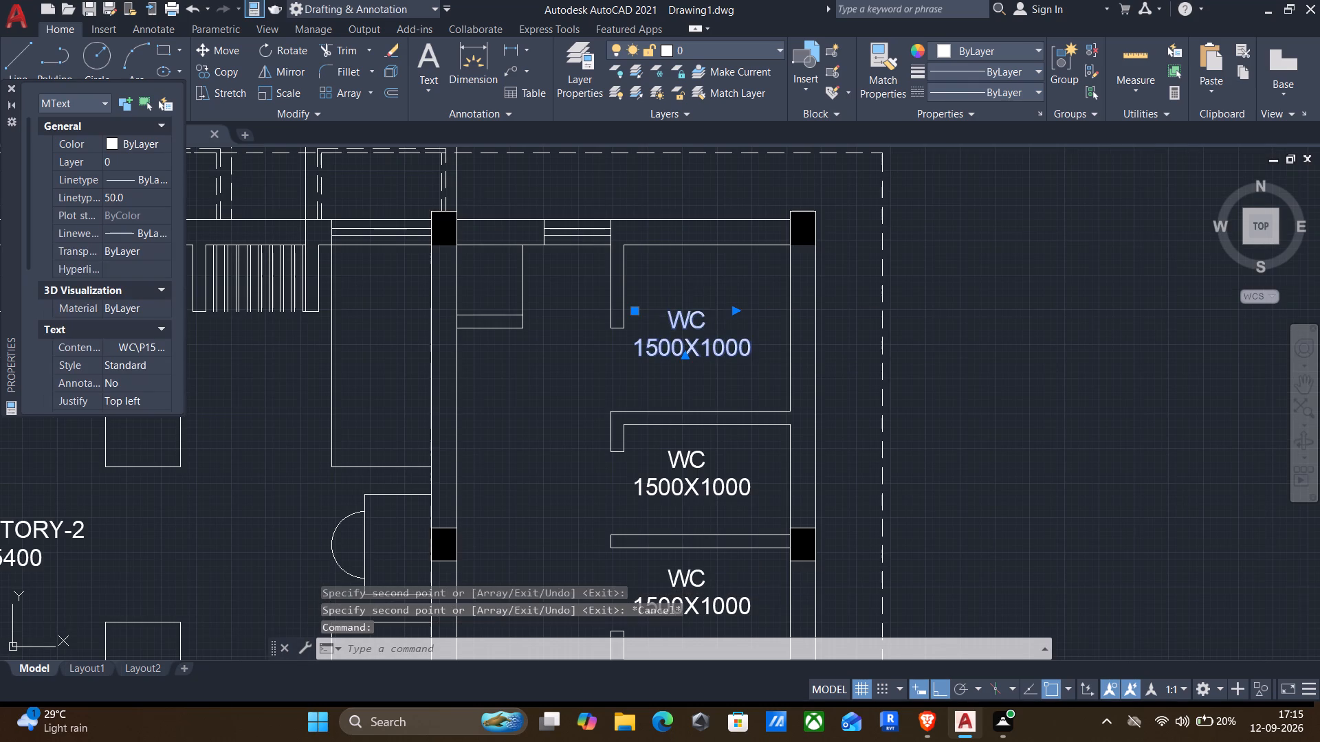
scroll(700, 316, "up", 2)
left_click(703, 316)
key("BackSpace")
key("BackSpace")
key("BackSpace")
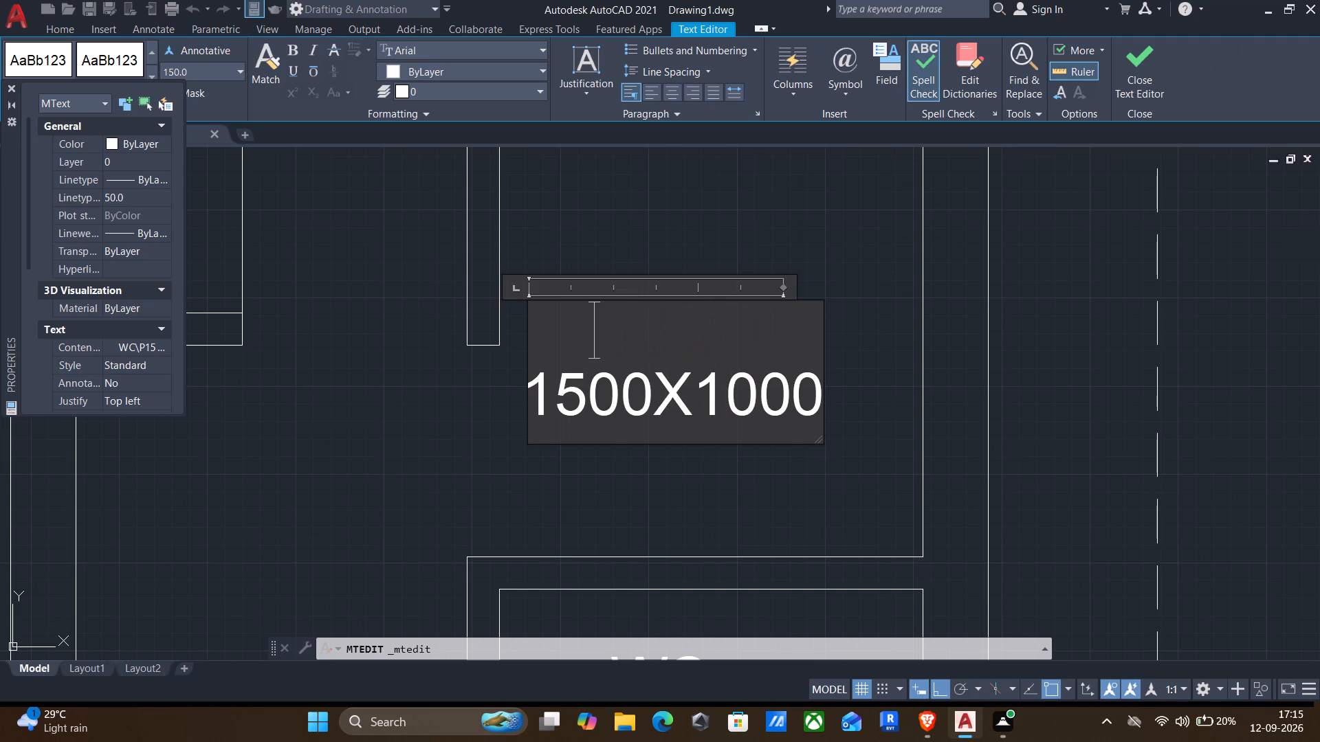
type("BATH")
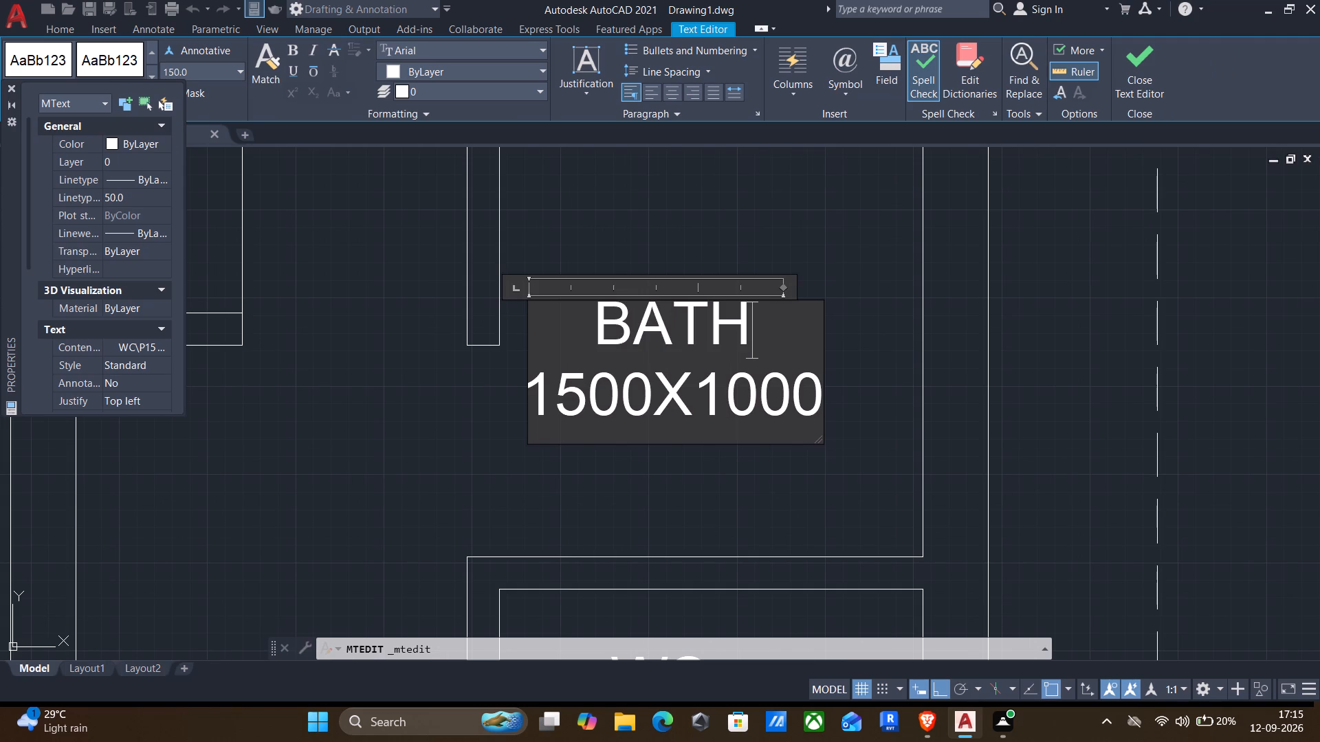
left_click(422, 465)
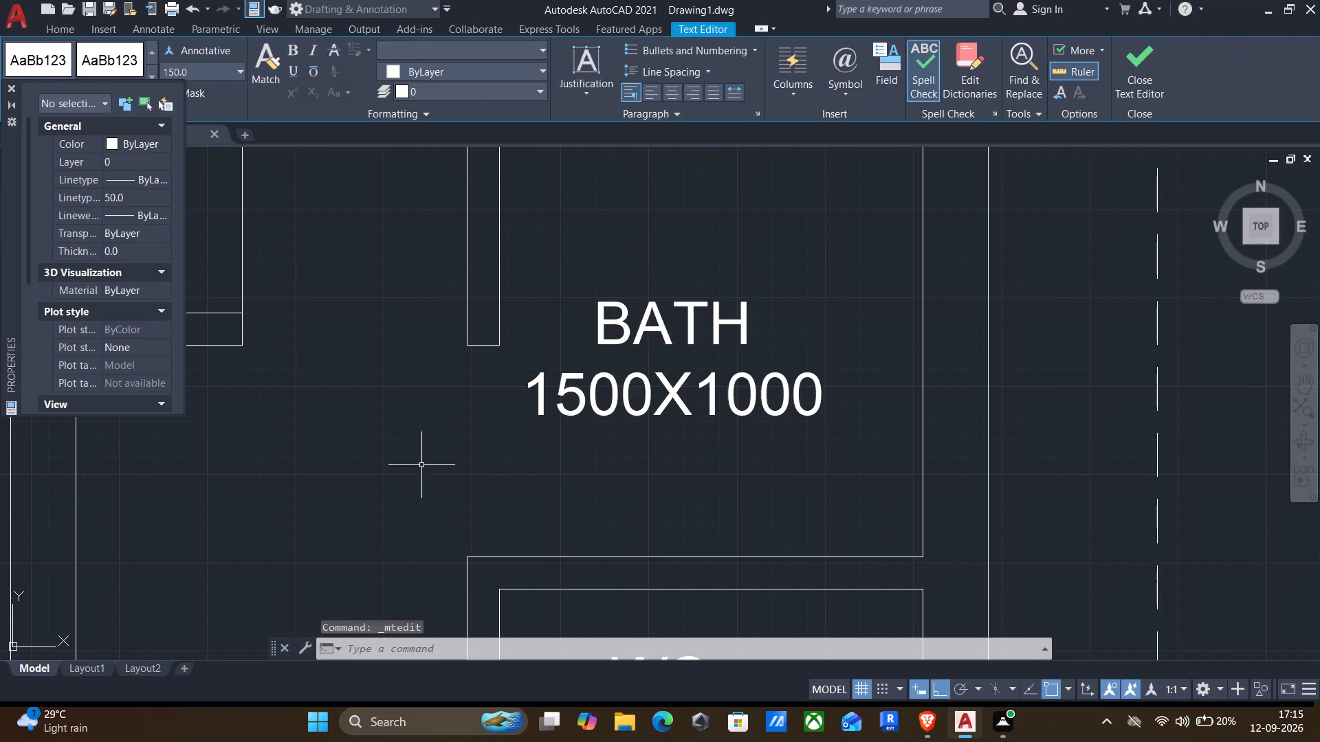
Change the size line under BATH to 1500X1500 and finish editing.
scroll(586, 357, "down", 1)
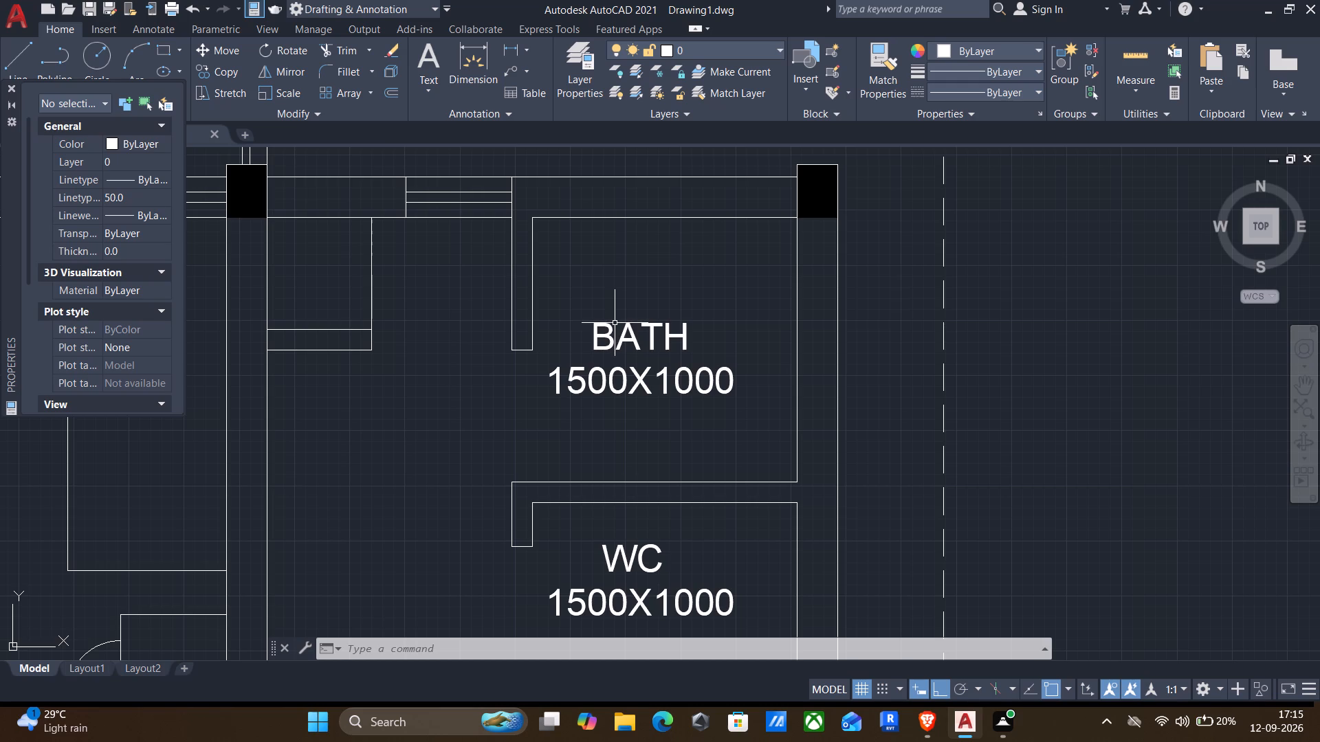
left_click(654, 385)
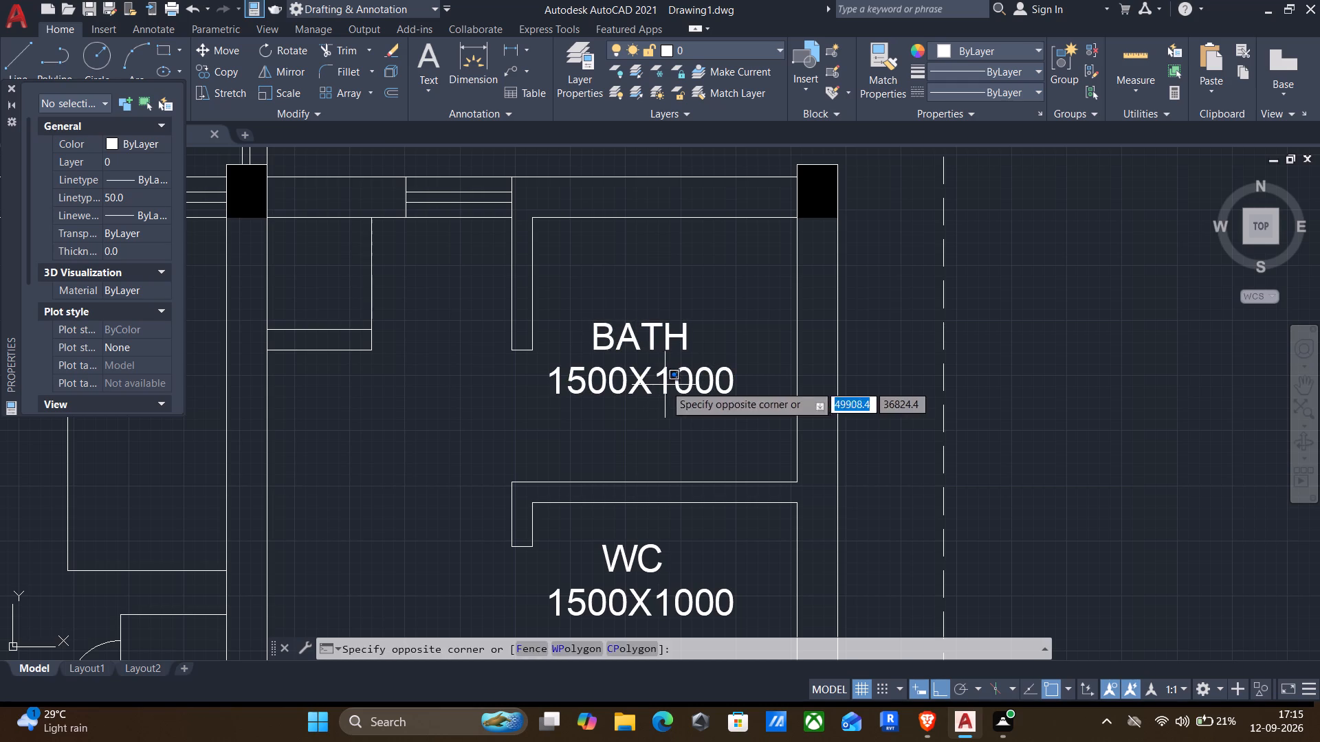
left_click(667, 385)
double_click(678, 379)
scroll(698, 387, "up", 2)
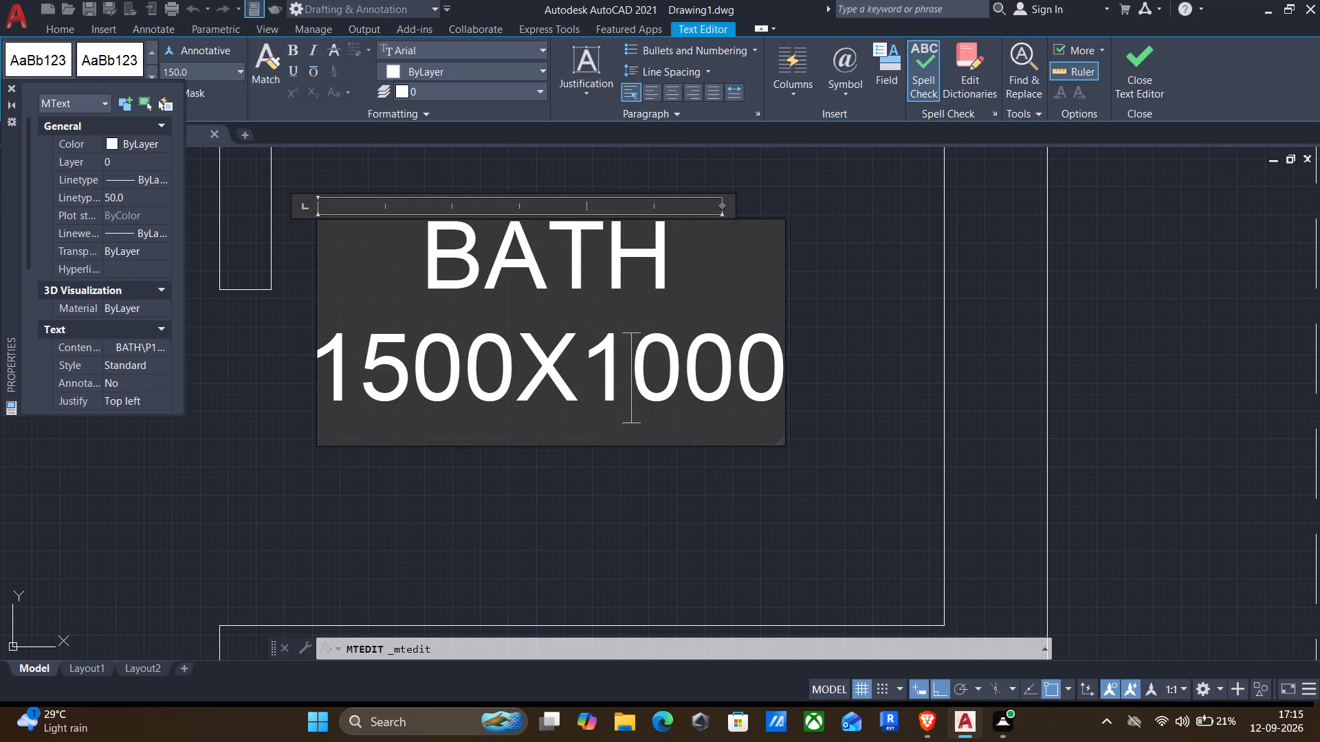
key("BackSpace")
type("15")
key("Right")
key("BackSpace")
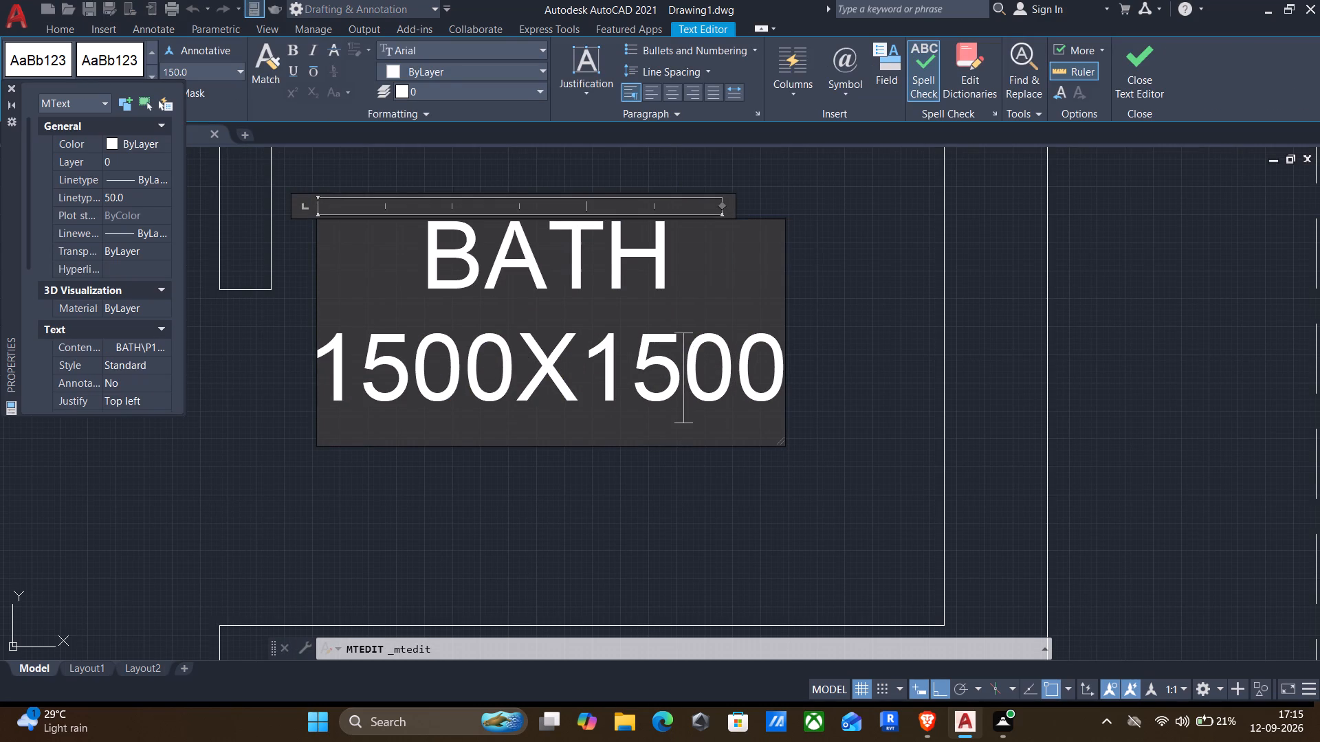
scroll(639, 405, "down", 1)
left_click(573, 475)
Copy the DWARF WALL label nearest the toilet block to just outside the dashed outline, level with the middle WC cubicle.
scroll(517, 458, "down", 3)
middle_click_drag(495, 475, 659, 404)
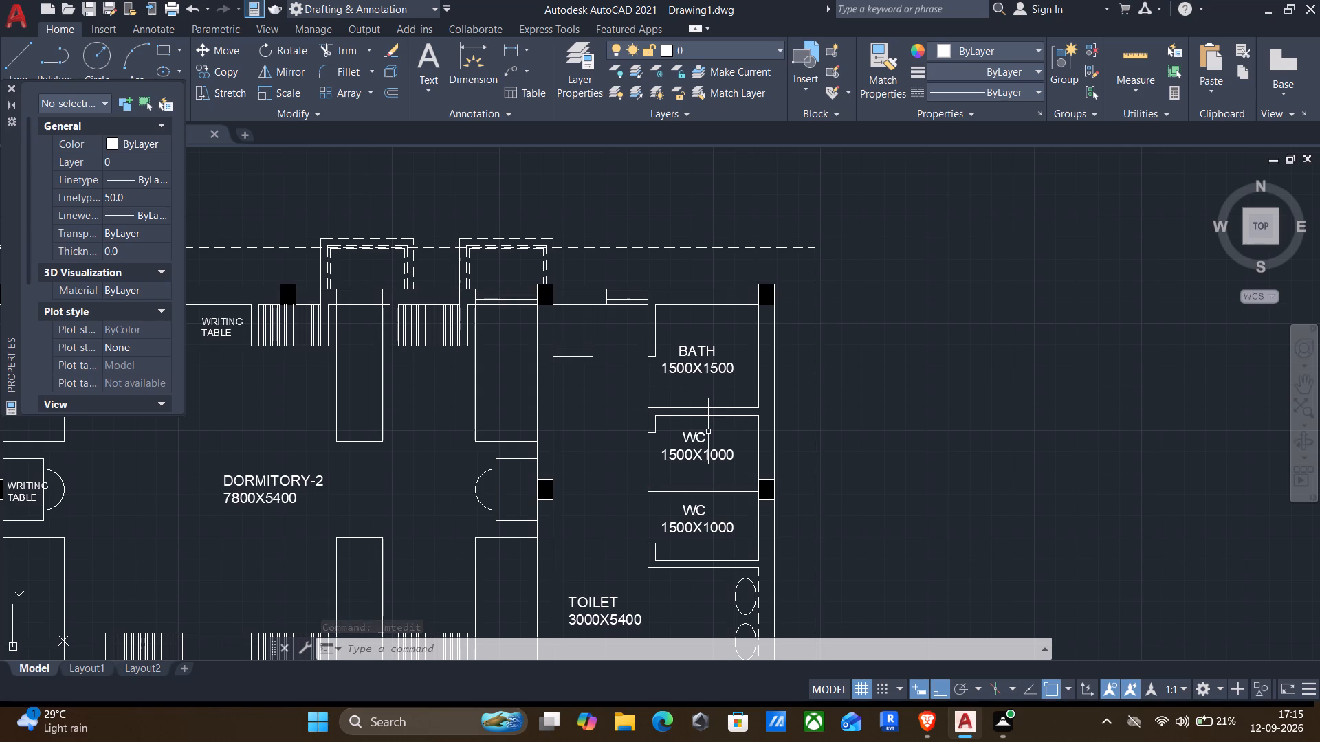
middle_click_drag(695, 435, 602, 340)
scroll(615, 322, "down", 2)
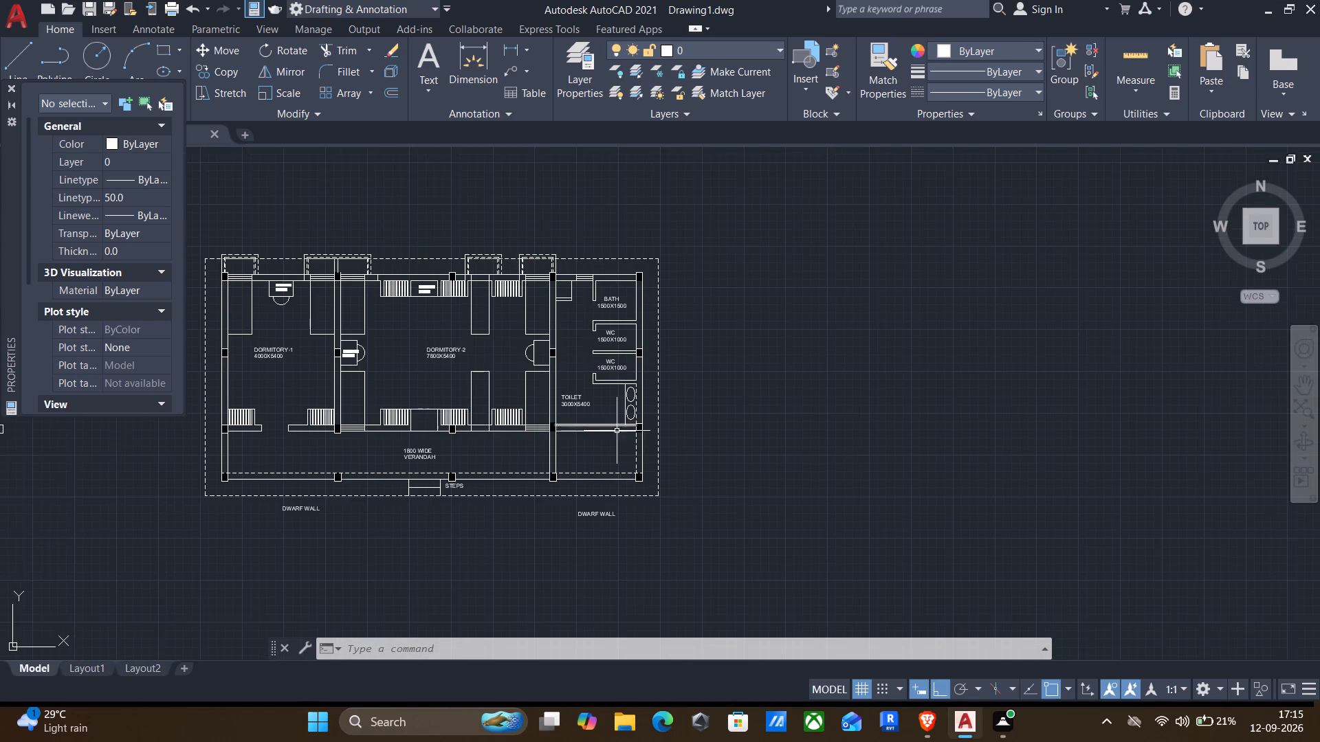
middle_click_drag(617, 434, 630, 416)
left_click(596, 497)
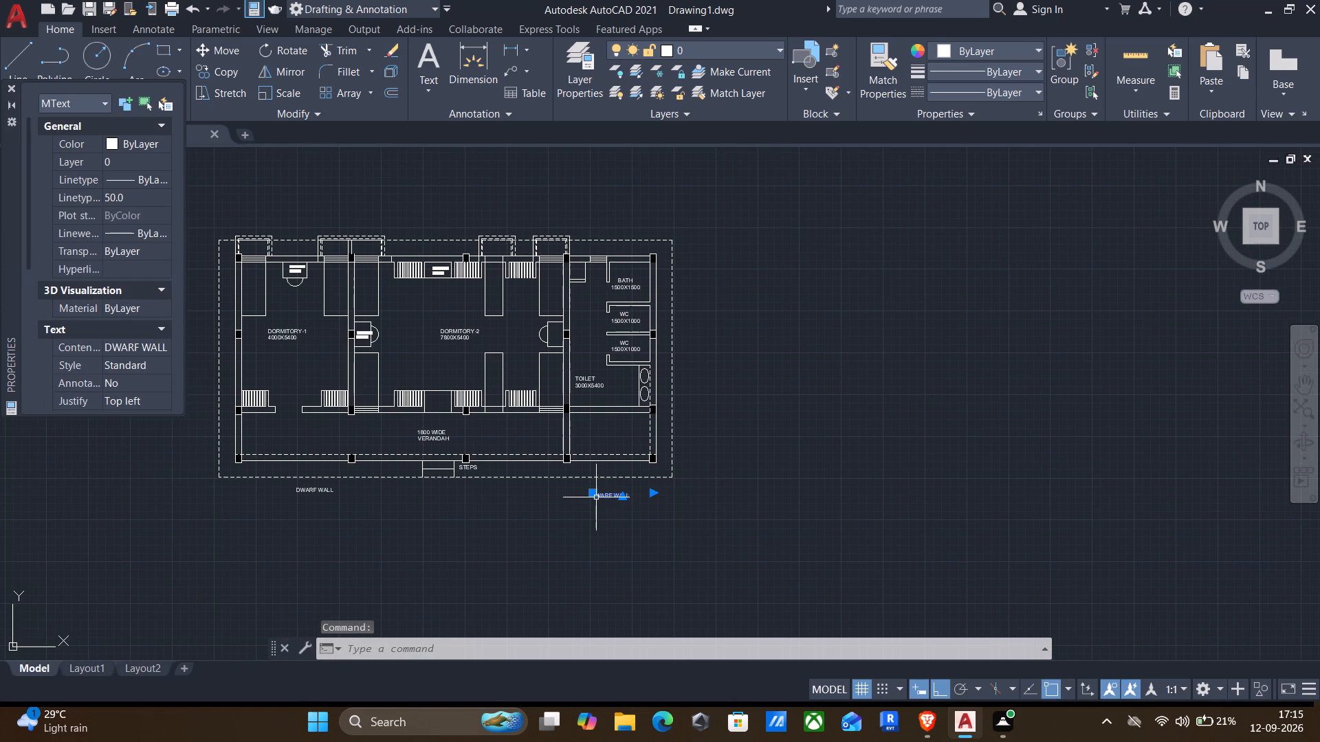
type("CO")
key("Return")
left_click(586, 495)
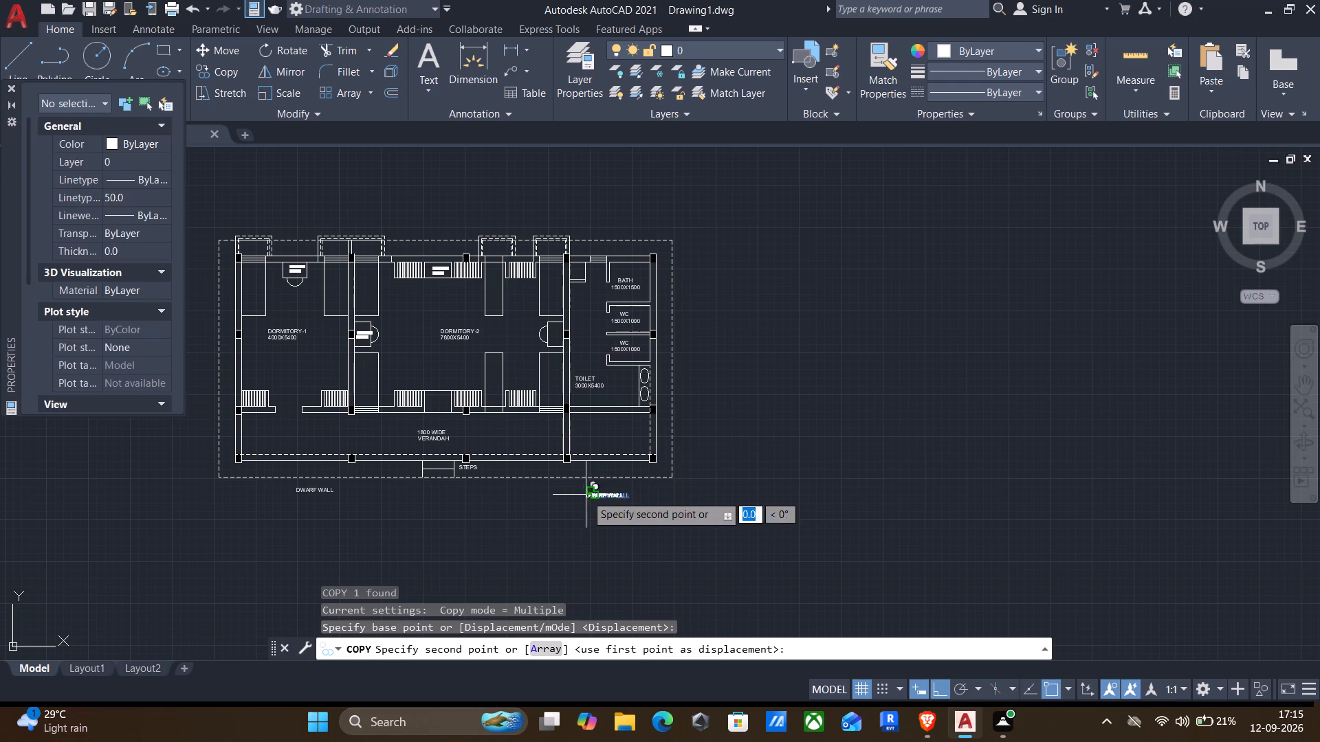
key("F8")
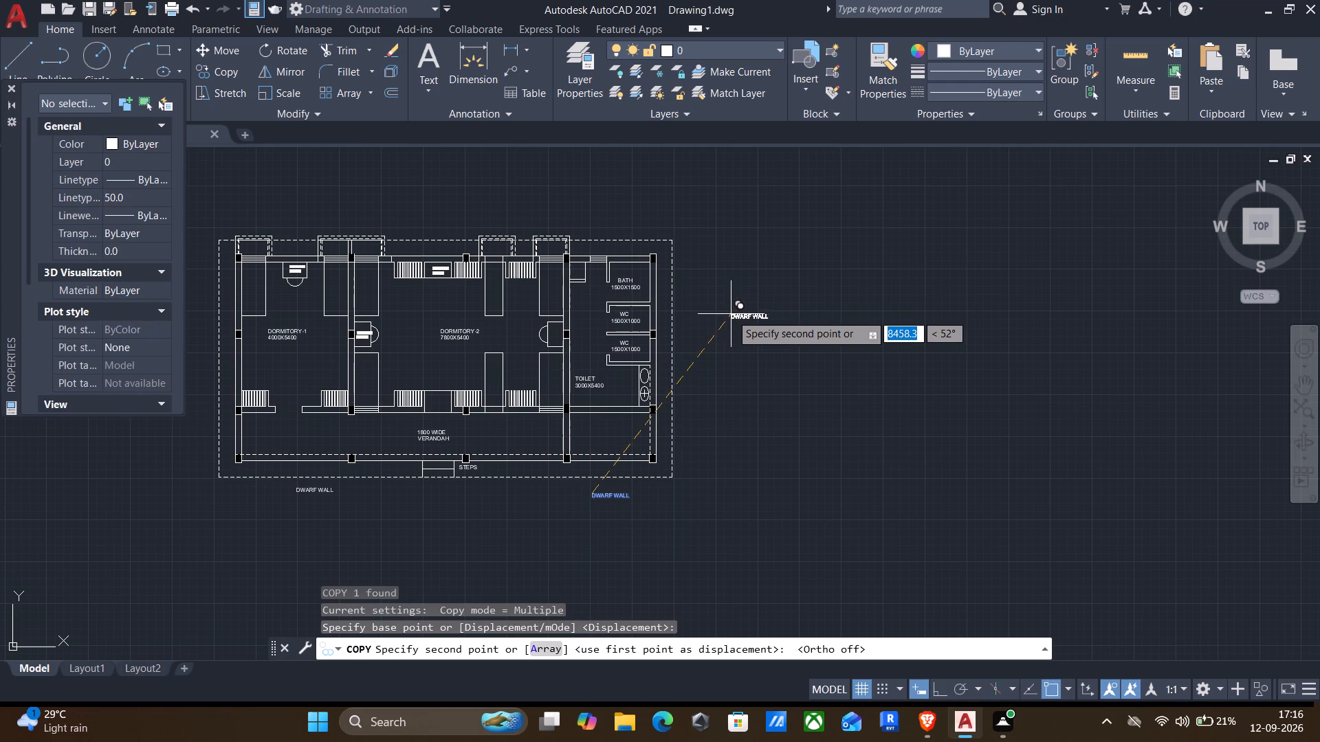
scroll(731, 315, "up", 3)
left_click(602, 313)
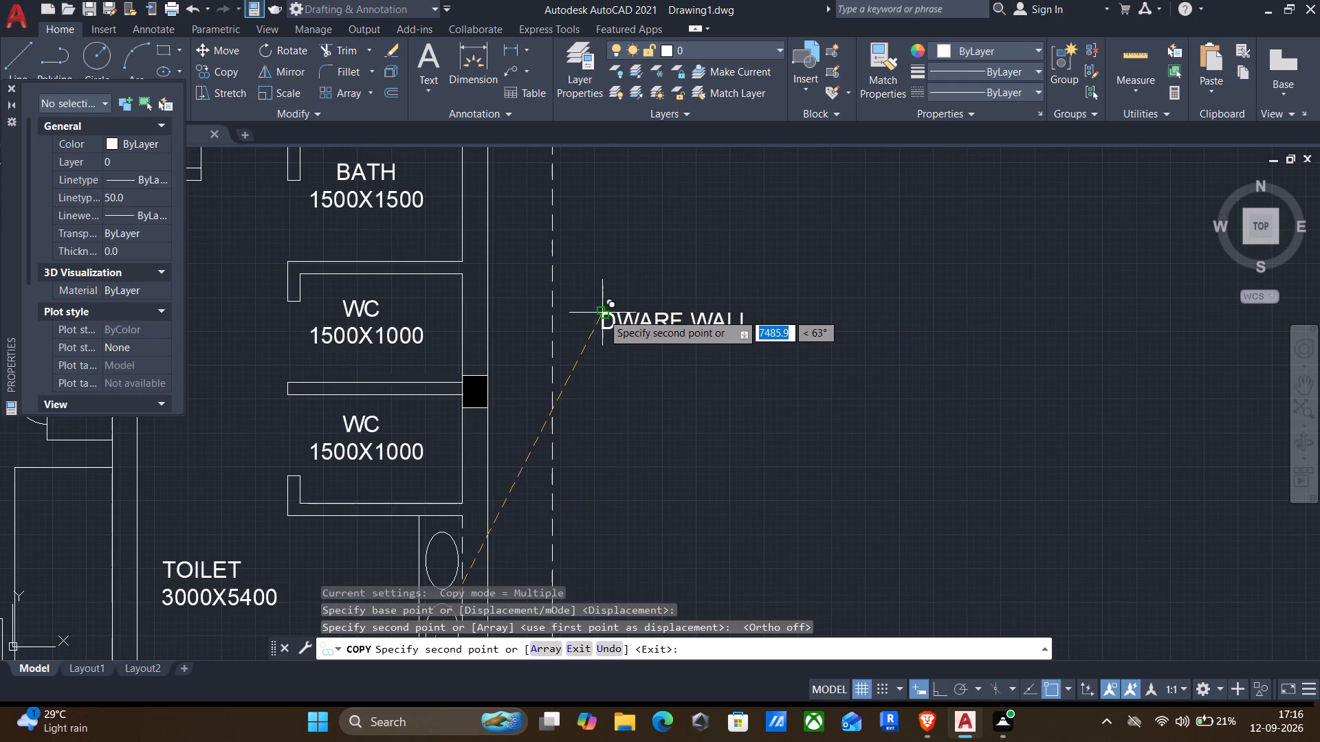
key("Escape")
Replace the text of the copied DWARF WALL label with ROOF PROJECTION on two lines.
left_click(617, 314)
double_click(630, 319)
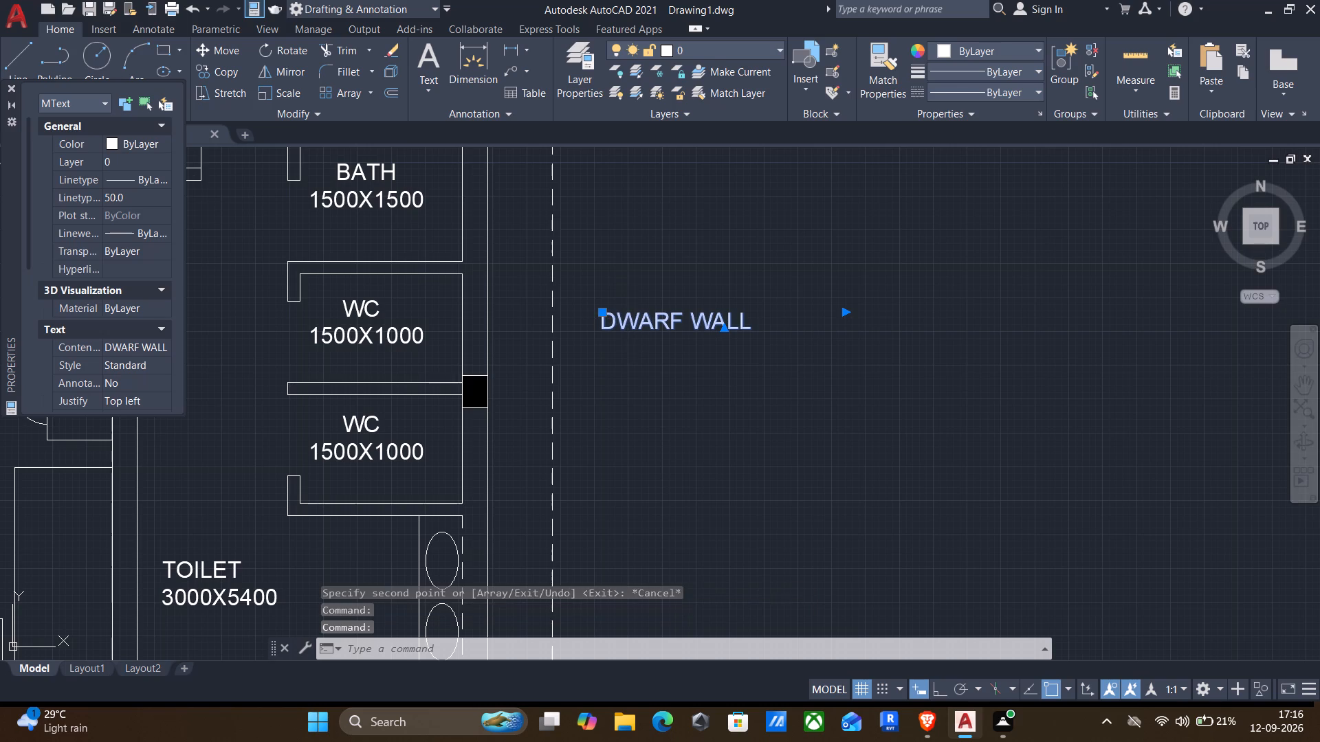
left_click_drag(753, 324, 486, 325)
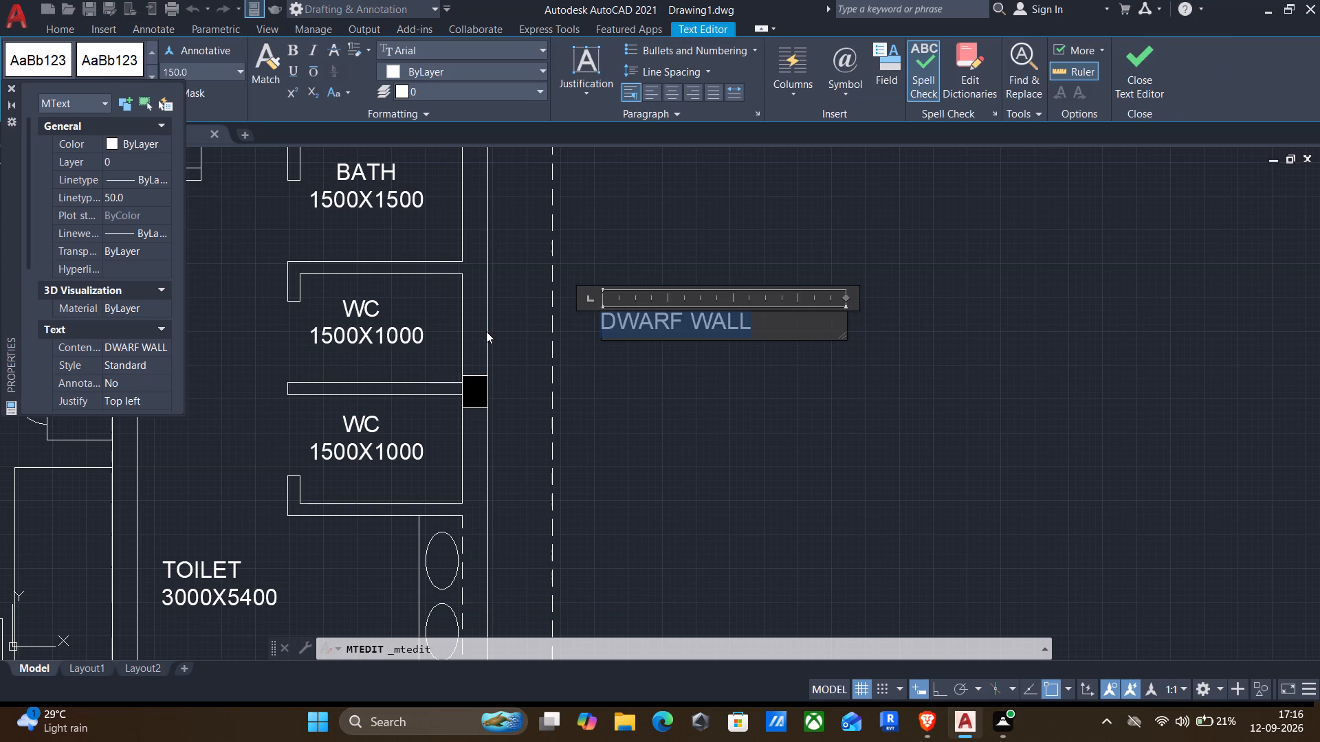
key("BackSpace")
key("r")
type("OO")
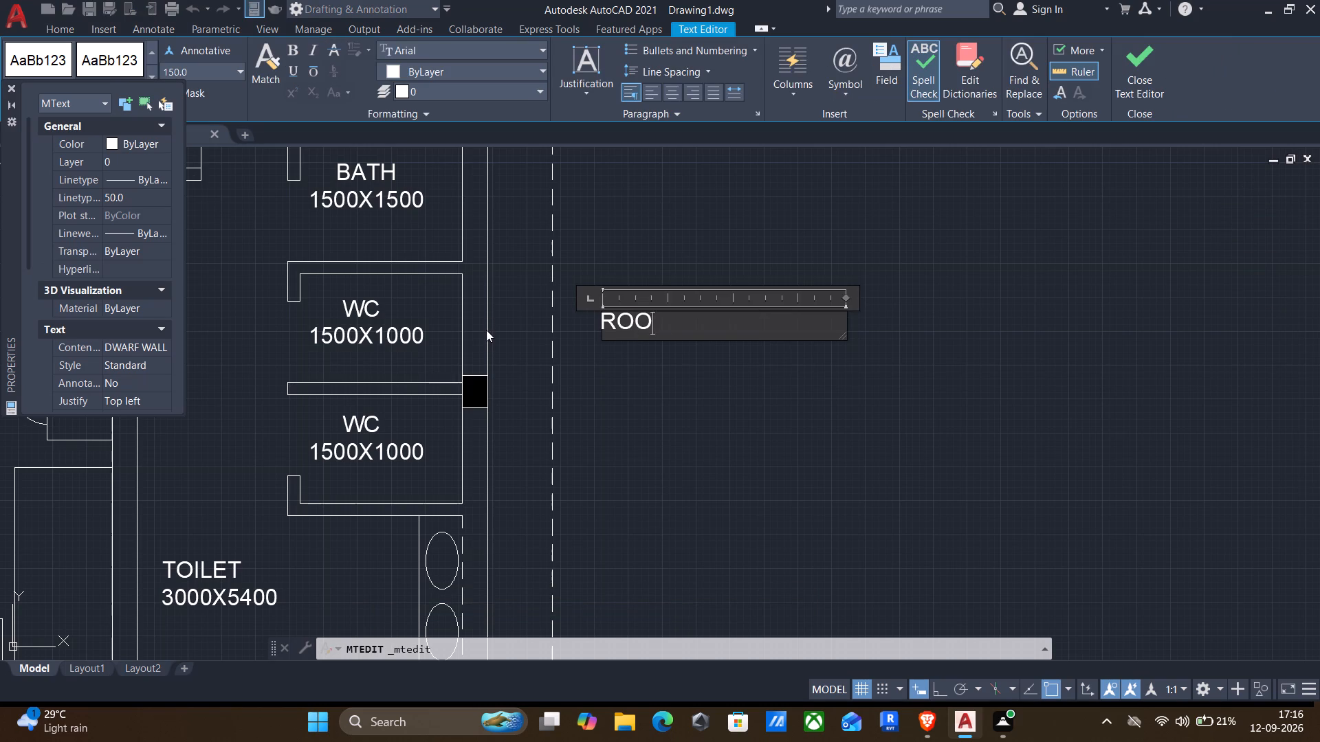
key("f")
key("Return")
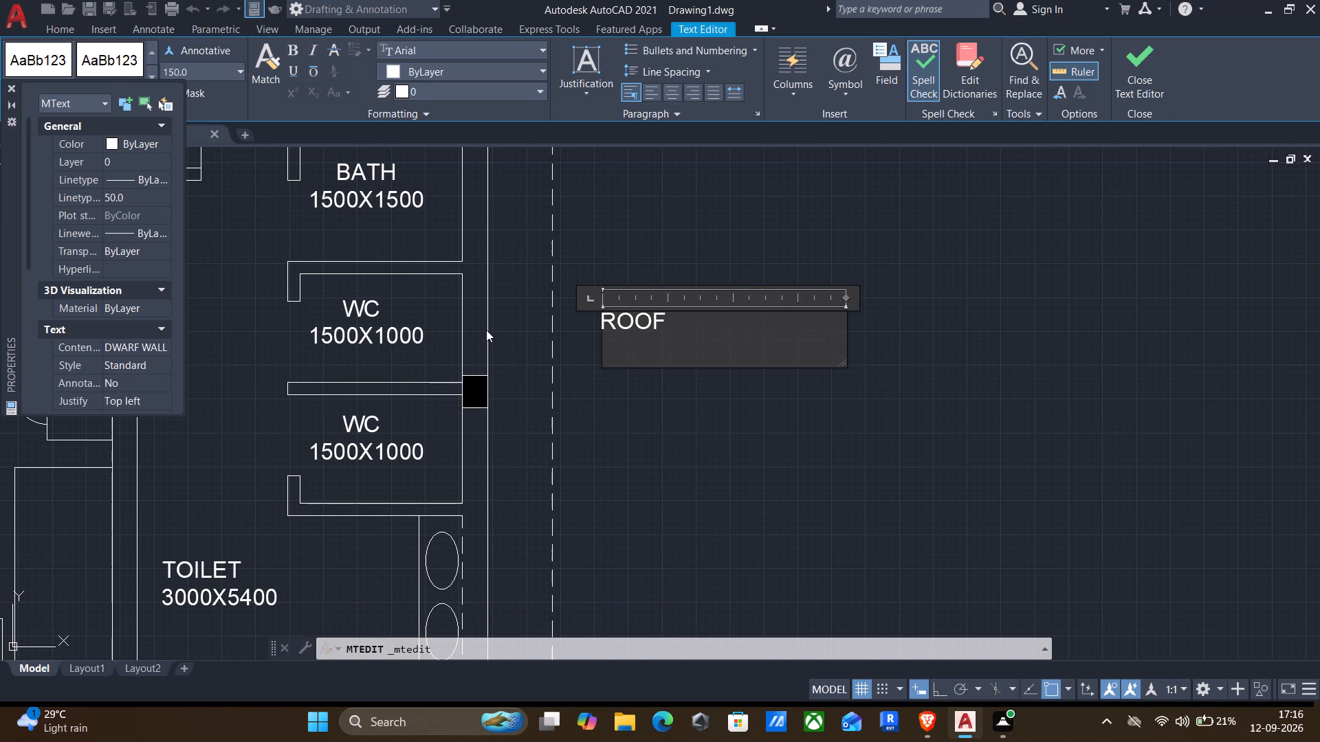
type("PROJECTION")
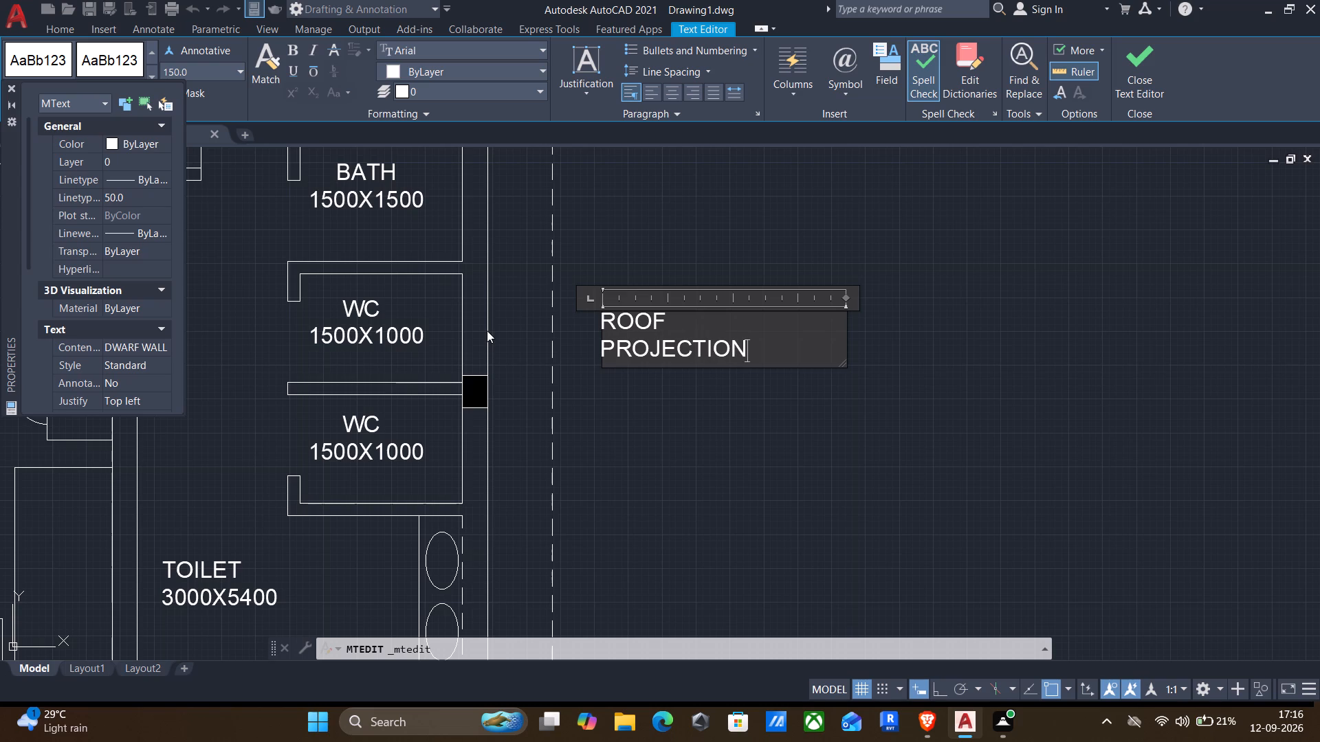
left_click(595, 496)
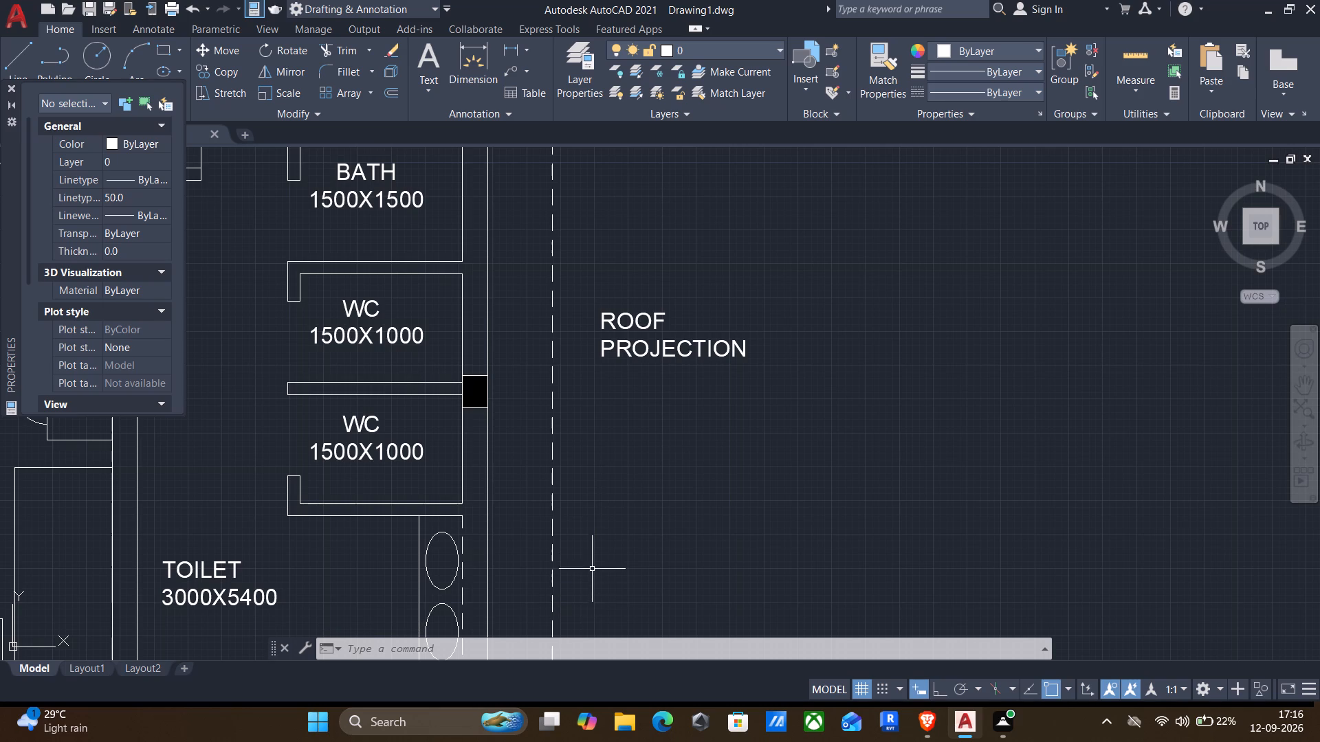
Draw a horizontal leader line from the dashed outline towards the word ROOF, finishing with the upper half of a triangular arrowhead.
middle_click_drag(607, 558, 713, 621)
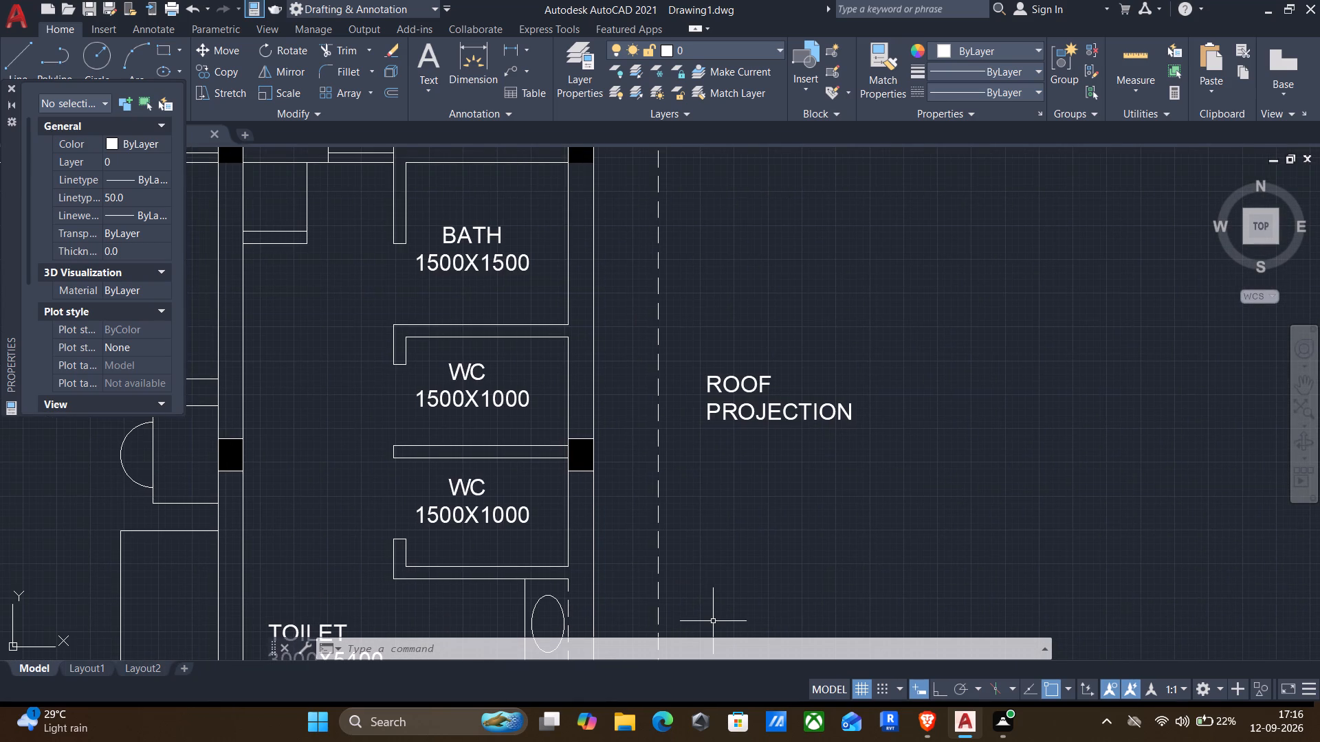
key("l")
key("Return")
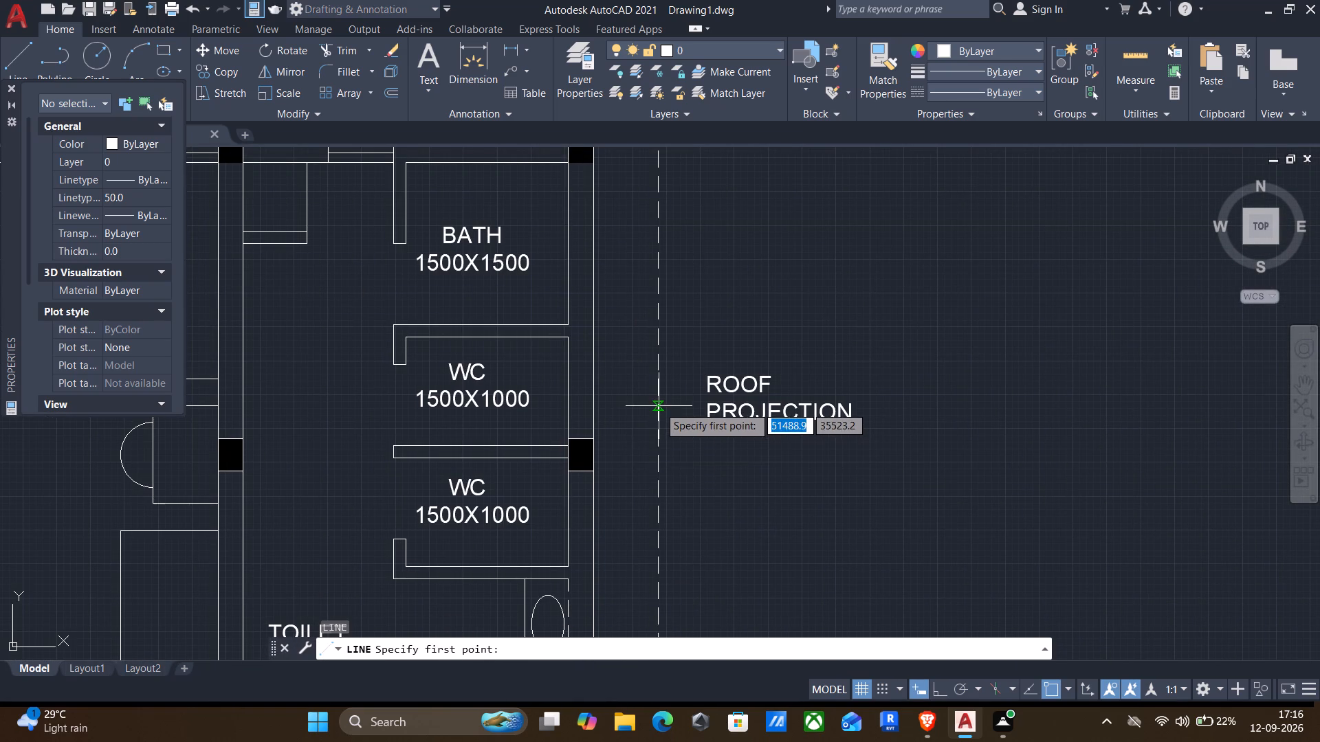
scroll(659, 406, "up", 3)
left_click(644, 348)
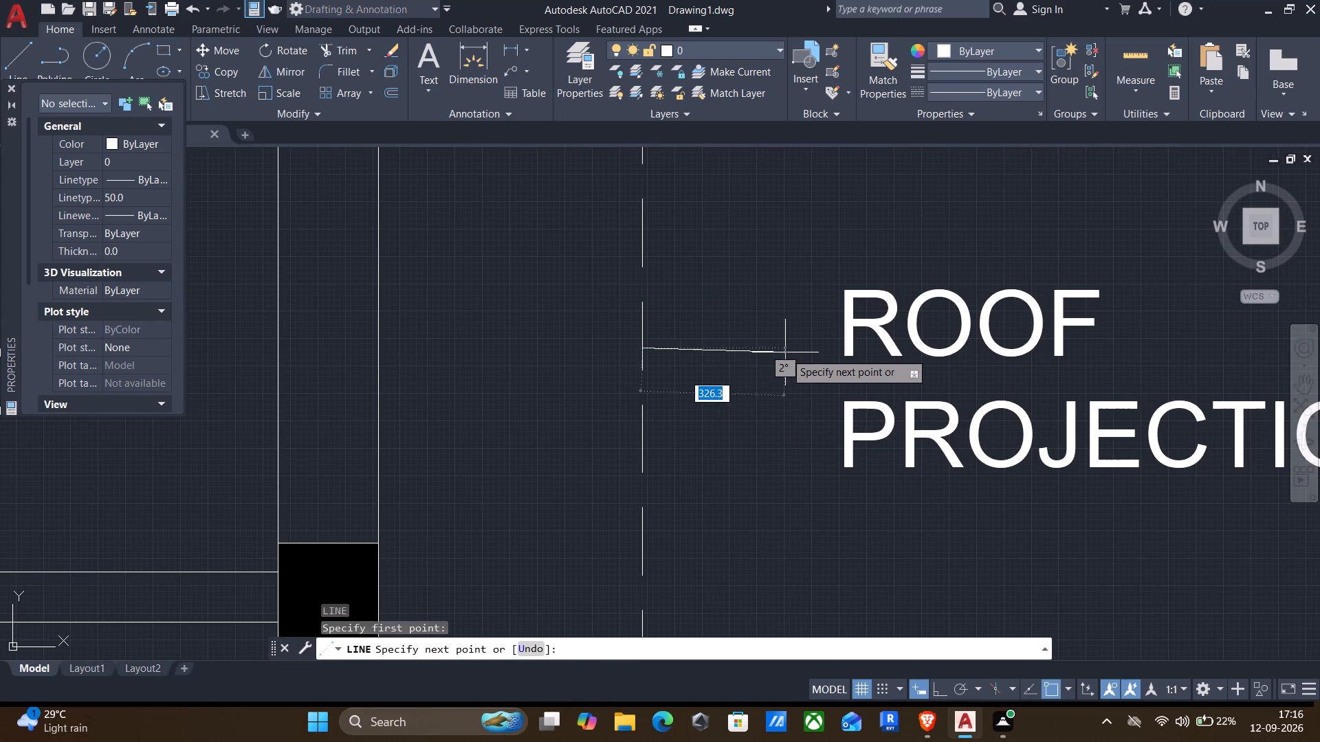
key("F8")
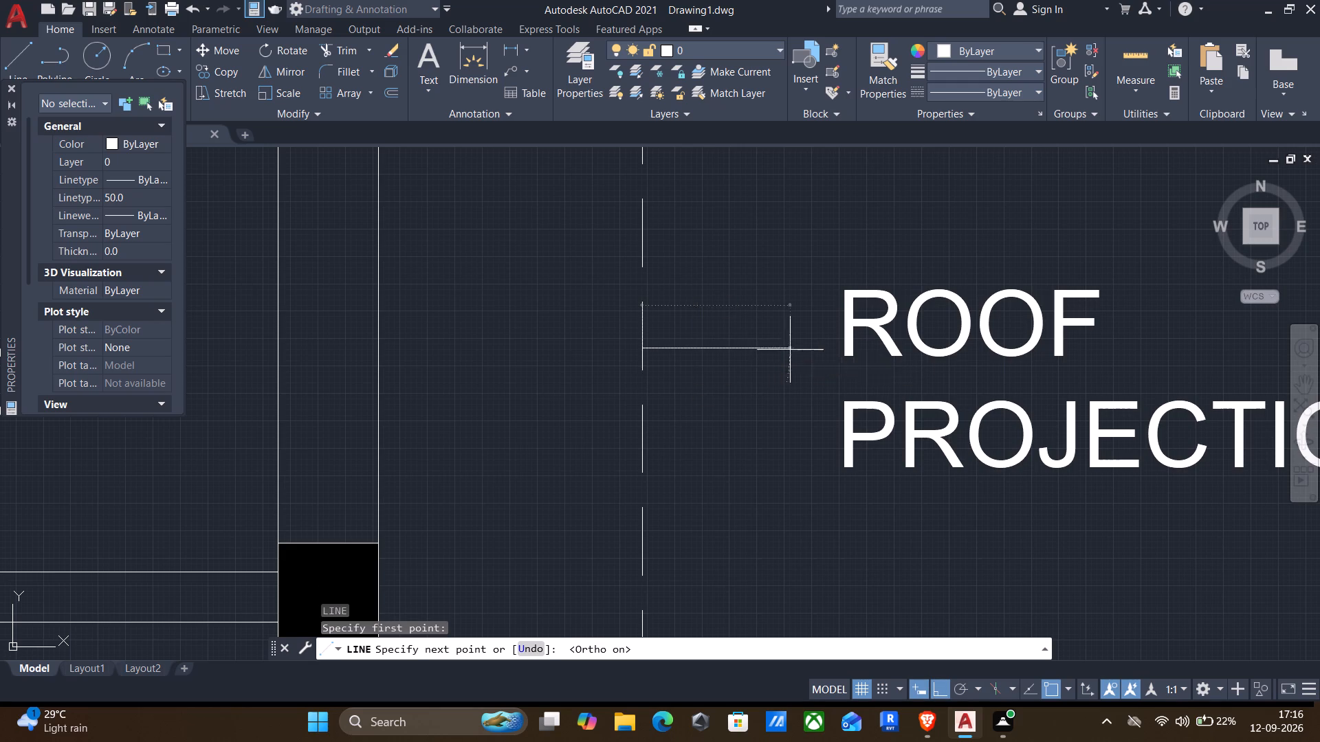
left_click(790, 350)
key("F8")
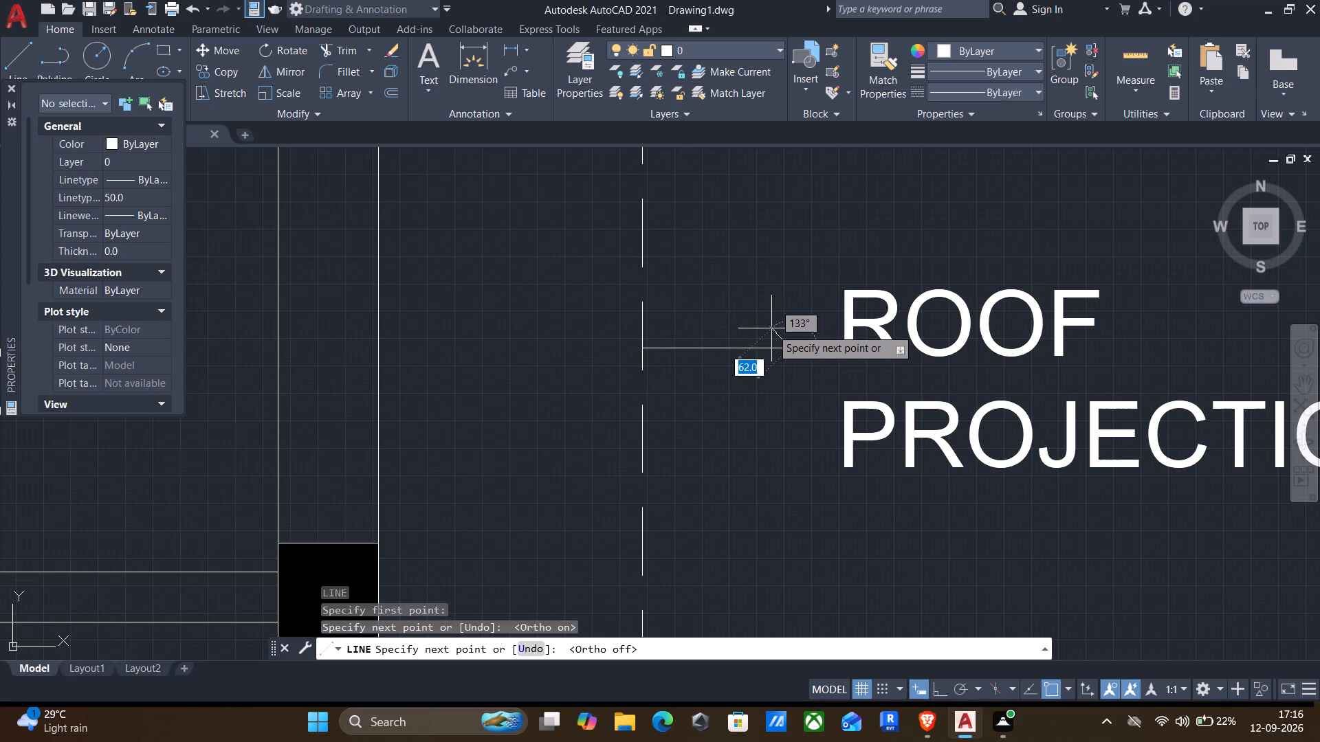
left_click(765, 328)
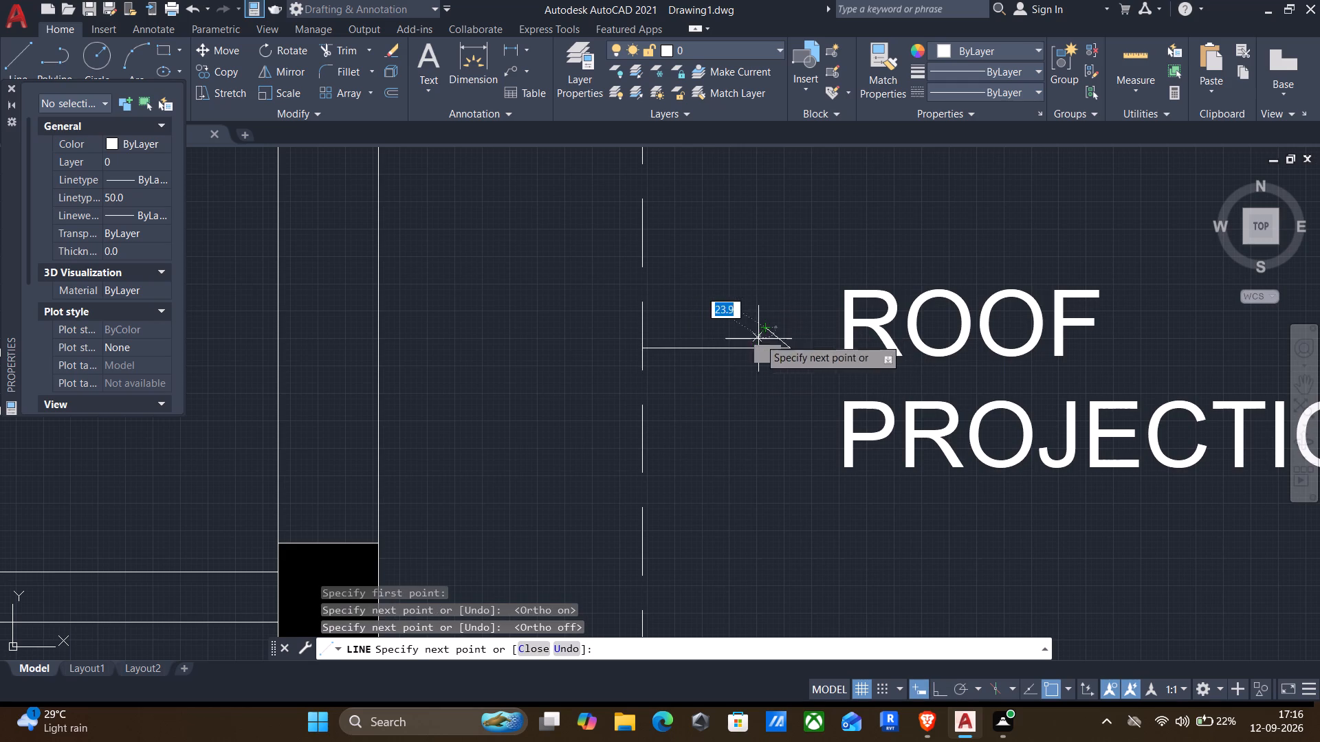
key("F8")
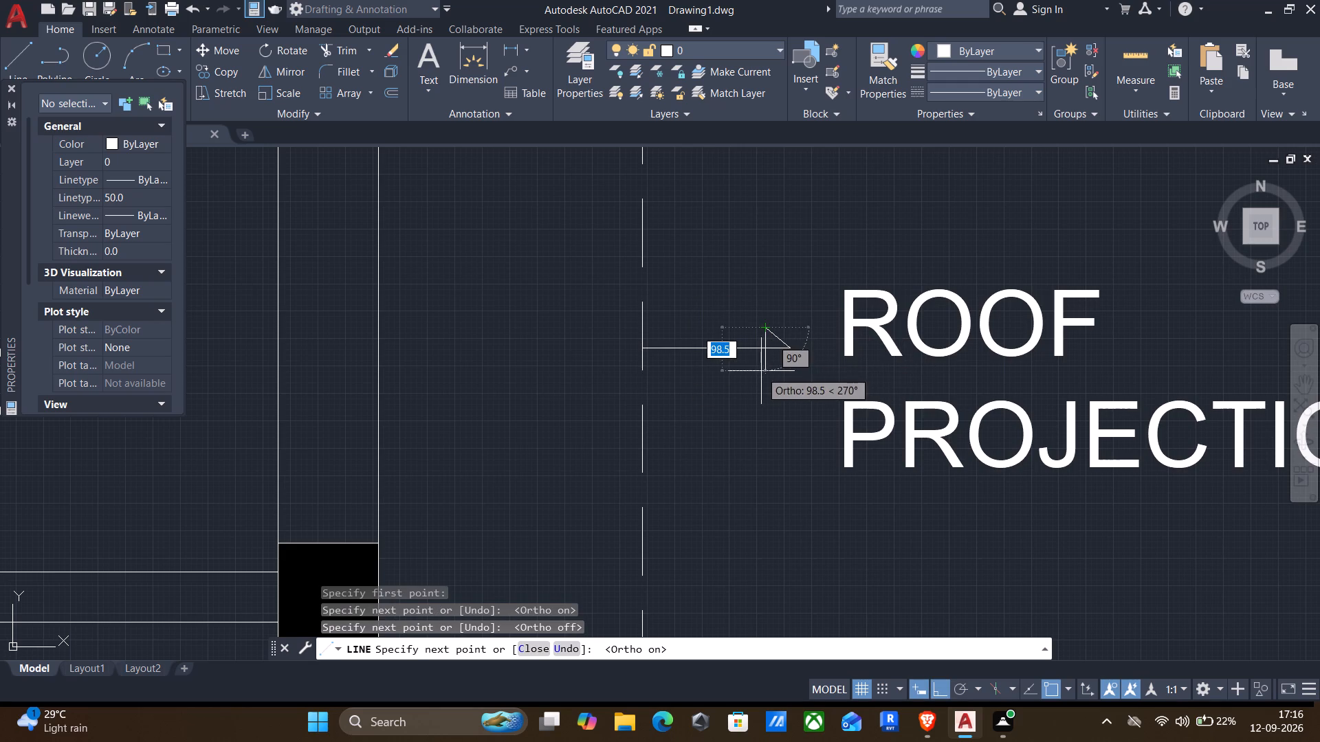
left_click(767, 348)
key("Escape")
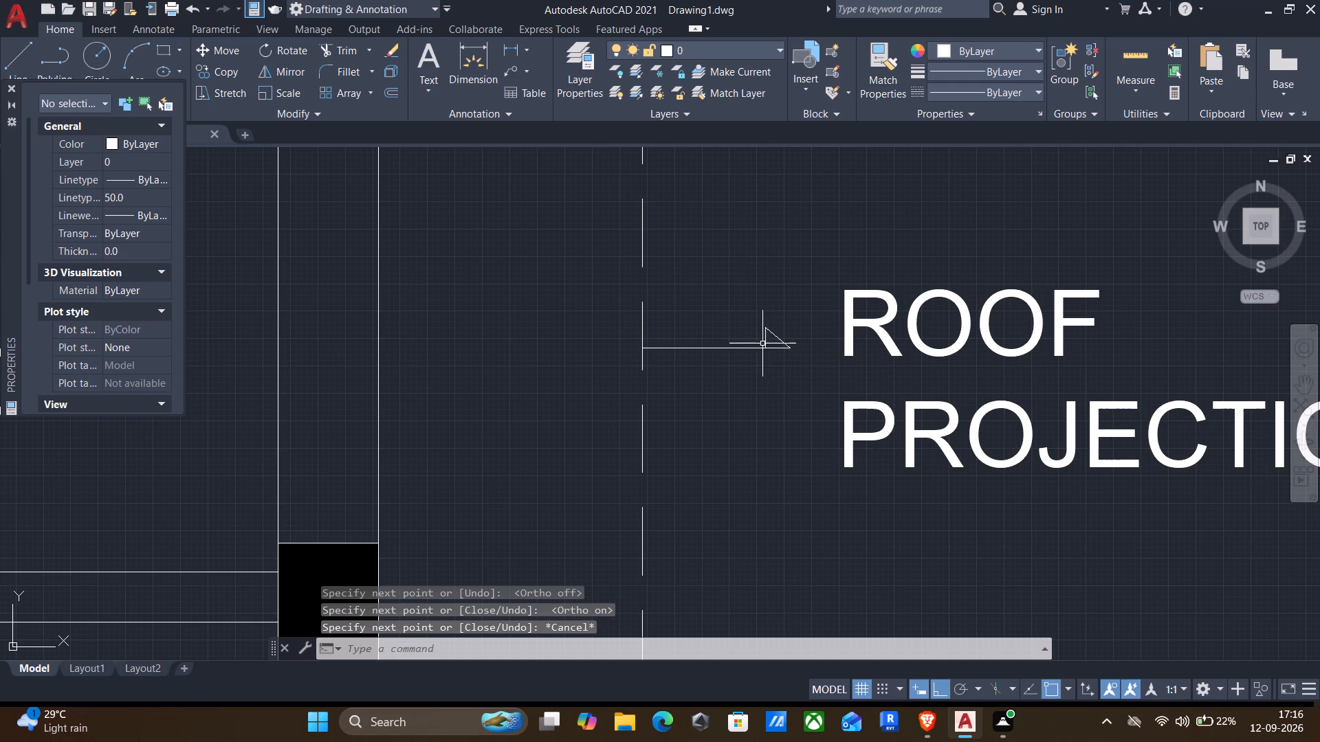
Mirror the upper half of the ROOF PROJECTION arrowhead about its leader line, keeping the original half.
left_click(744, 310)
left_click(789, 374)
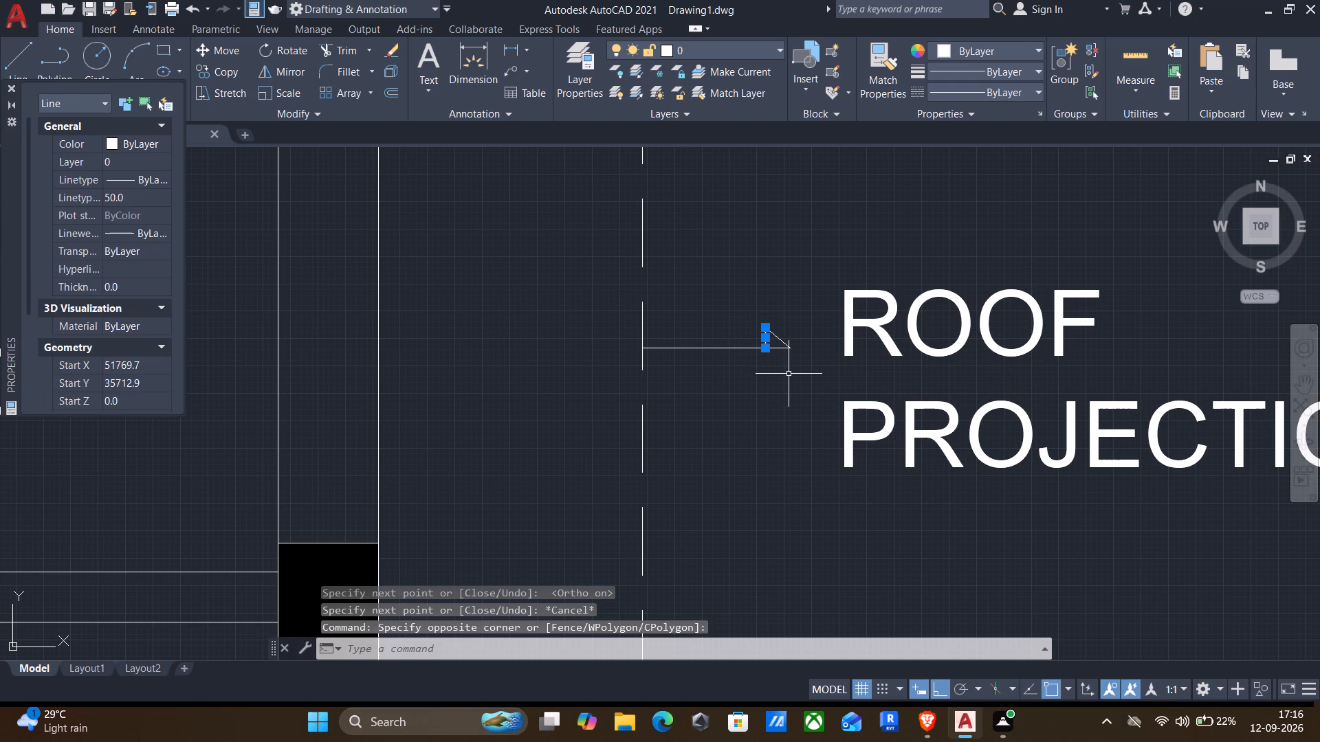
key("Escape")
left_click(736, 298)
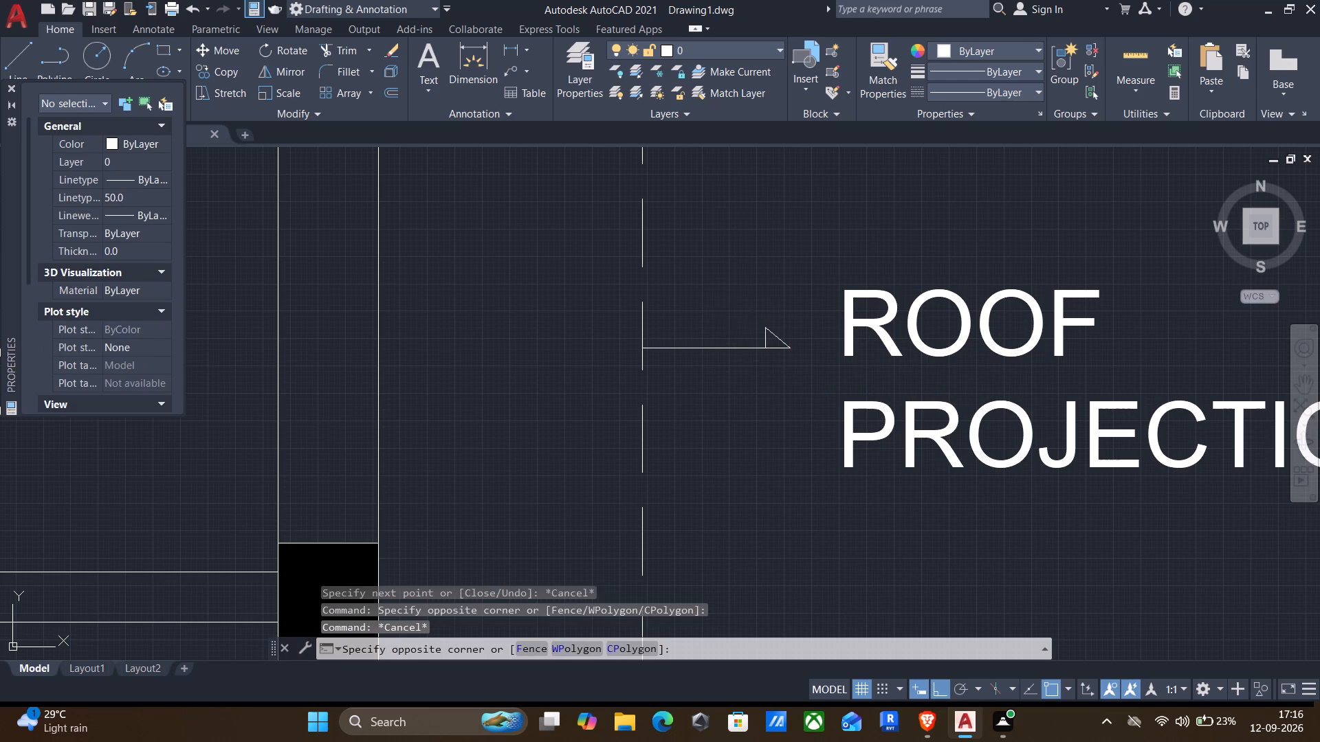
left_click(798, 390)
type("MI")
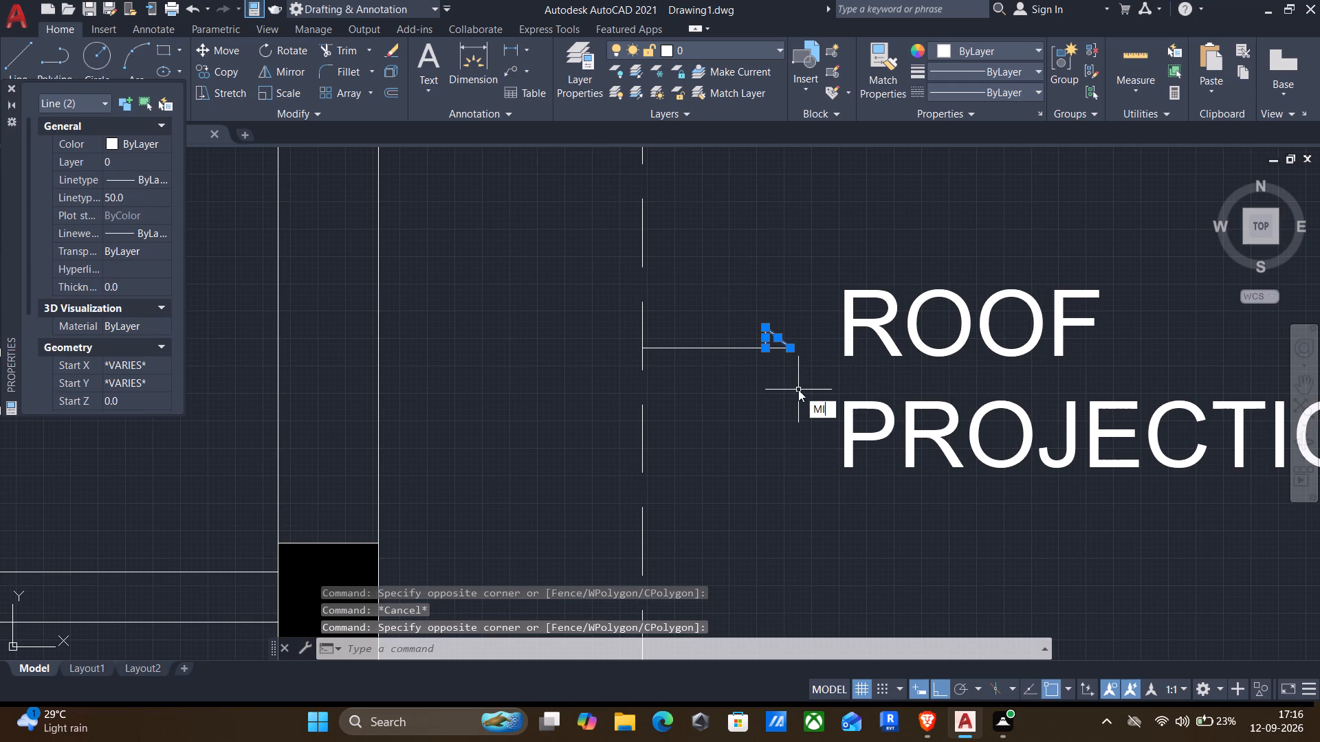
key("Return")
scroll(805, 355, "up", 2)
left_click(765, 341)
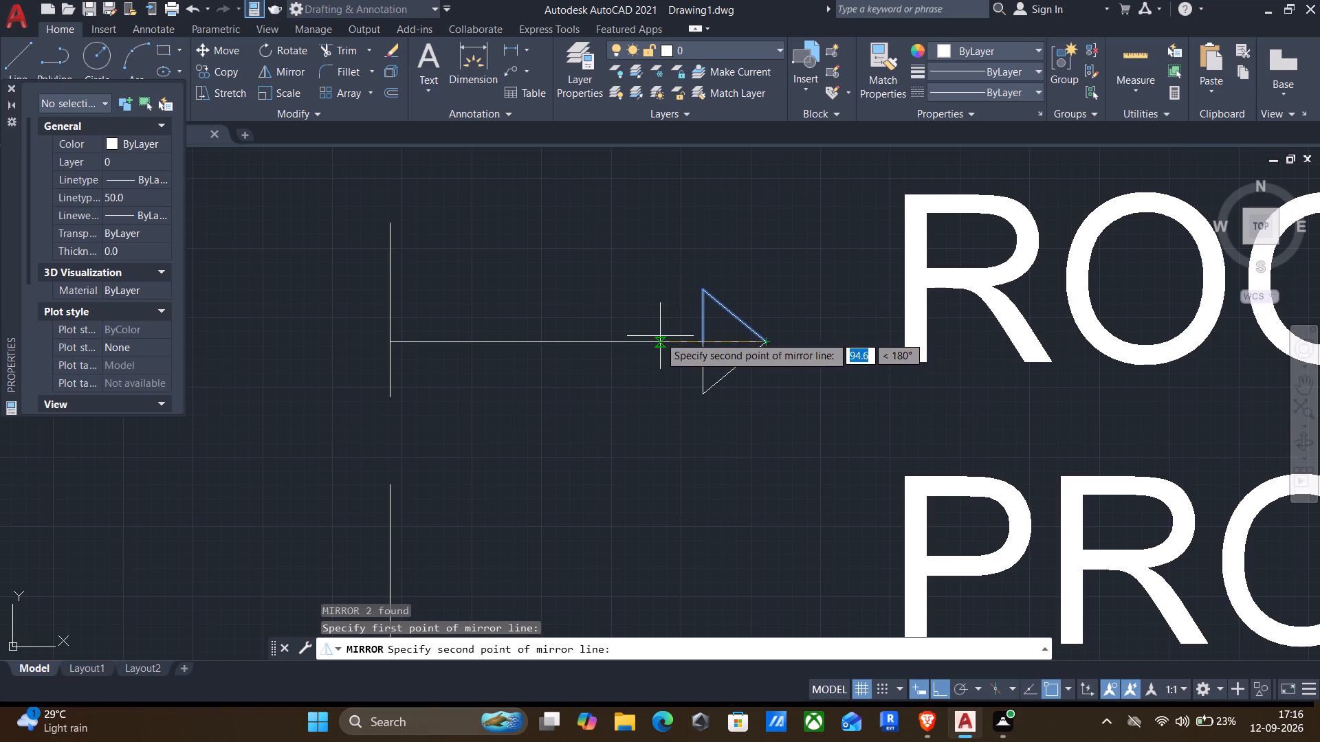
left_click(654, 334)
key("Return")
Trim away the part of the ROOF PROJECTION leader line that lies inside the triangular arrowhead.
type("TR")
key("Return")
left_click_drag(709, 337, 711, 349)
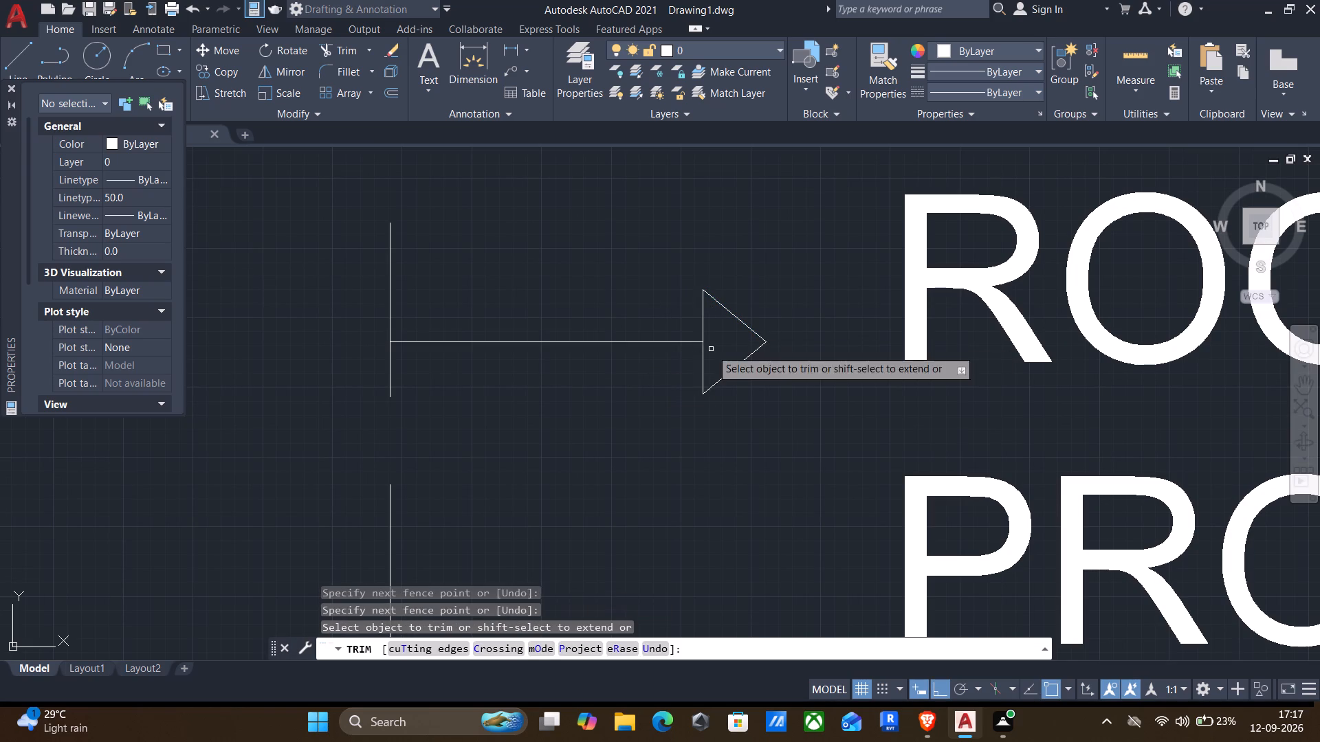
scroll(711, 355, "down", 2)
middle_click_drag(709, 464, 808, 396)
scroll(837, 376, "down", 3)
middle_click_drag(841, 445, 864, 400)
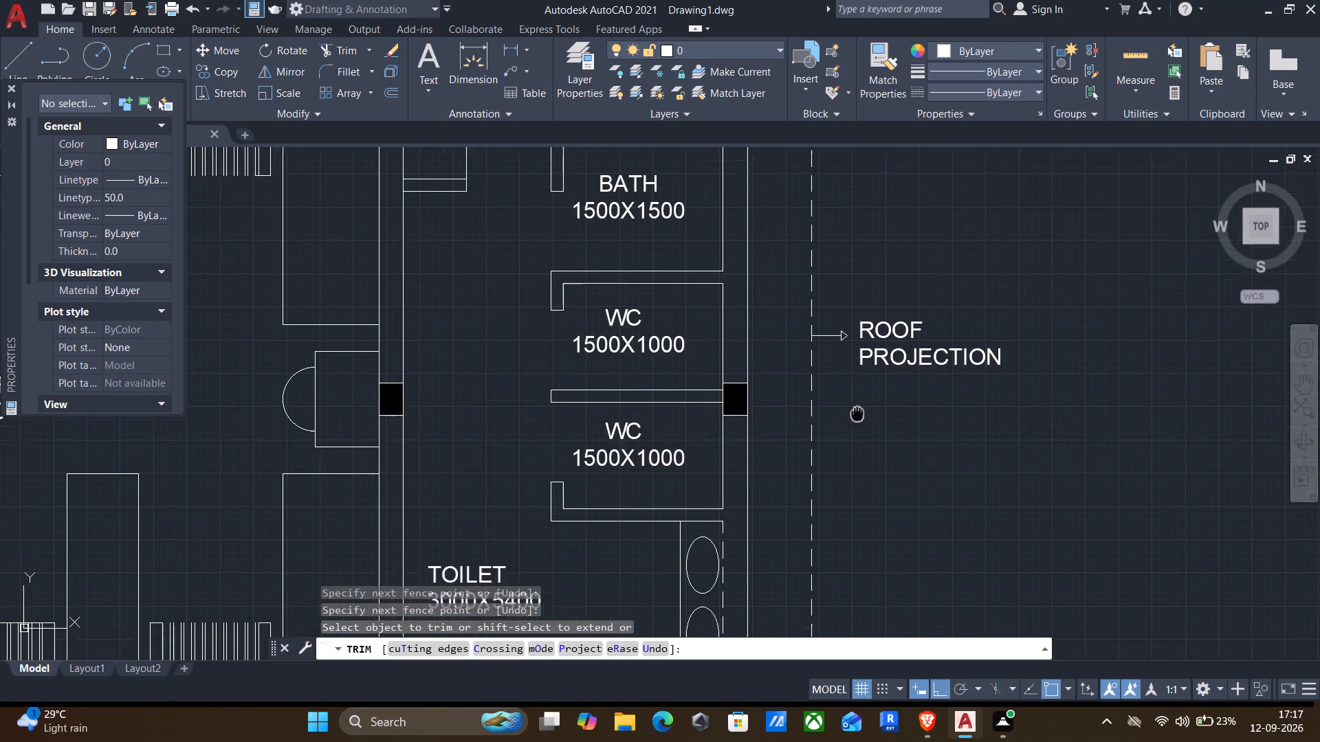
middle_click_drag(864, 400, 894, 343)
scroll(912, 313, "down", 2)
middle_click_drag(971, 482, 997, 379)
key("Escape")
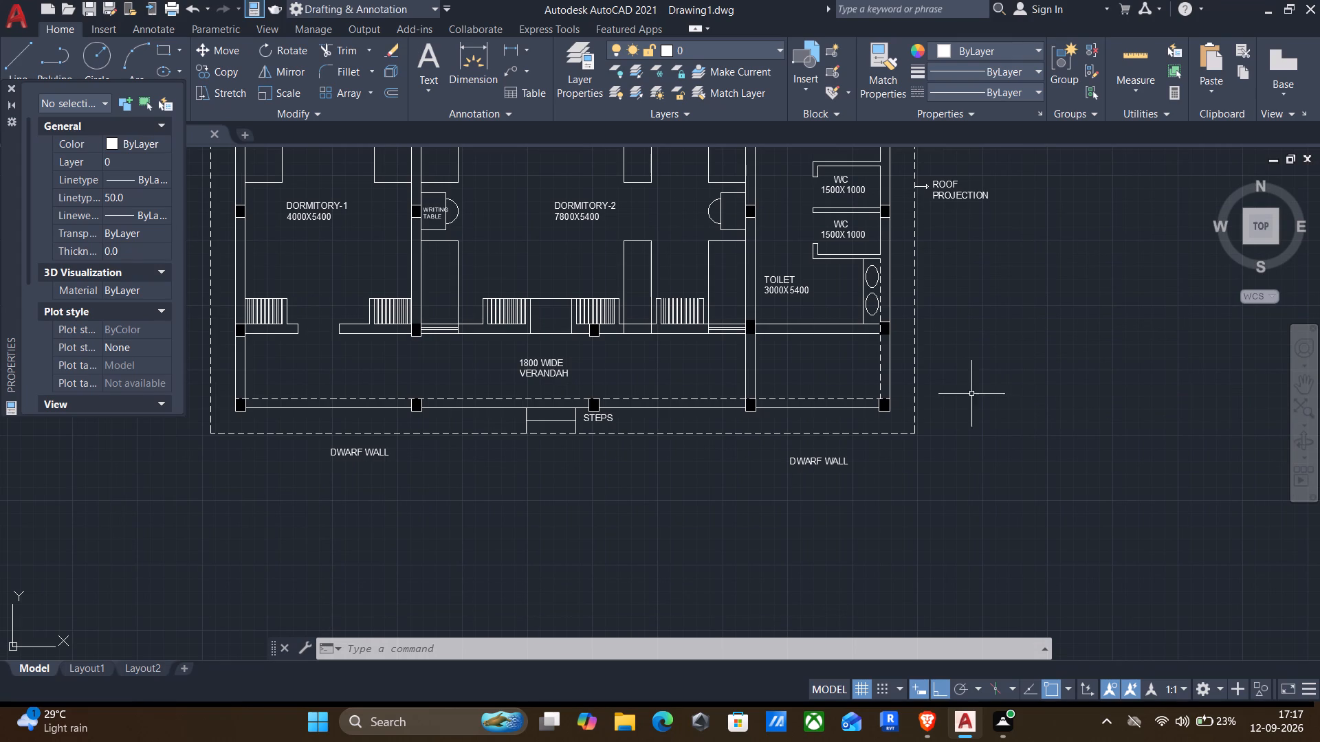
Draw an L-shaped leader from the DWARF WALL label nearest the toilet up to the verandah's inner dashed line, ending in a left half arrowhead.
key("l")
key("Return")
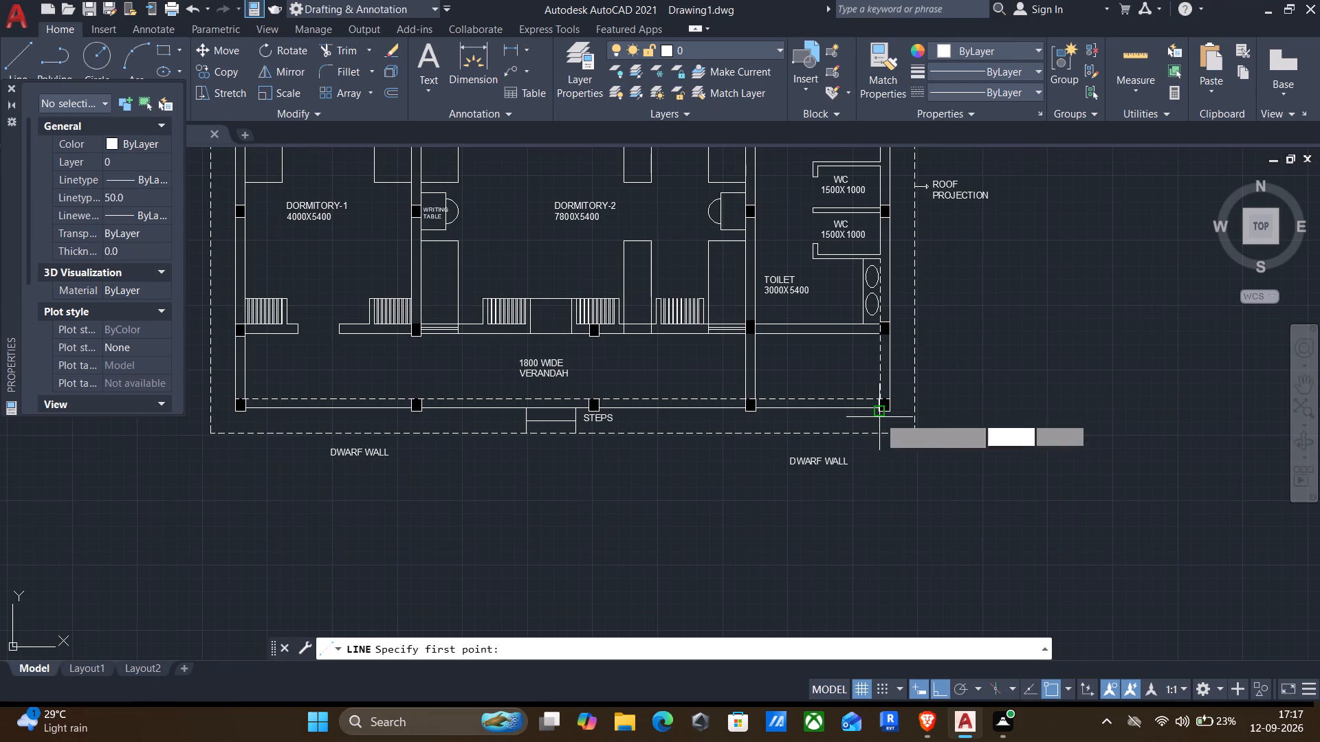
scroll(786, 427, "up", 1)
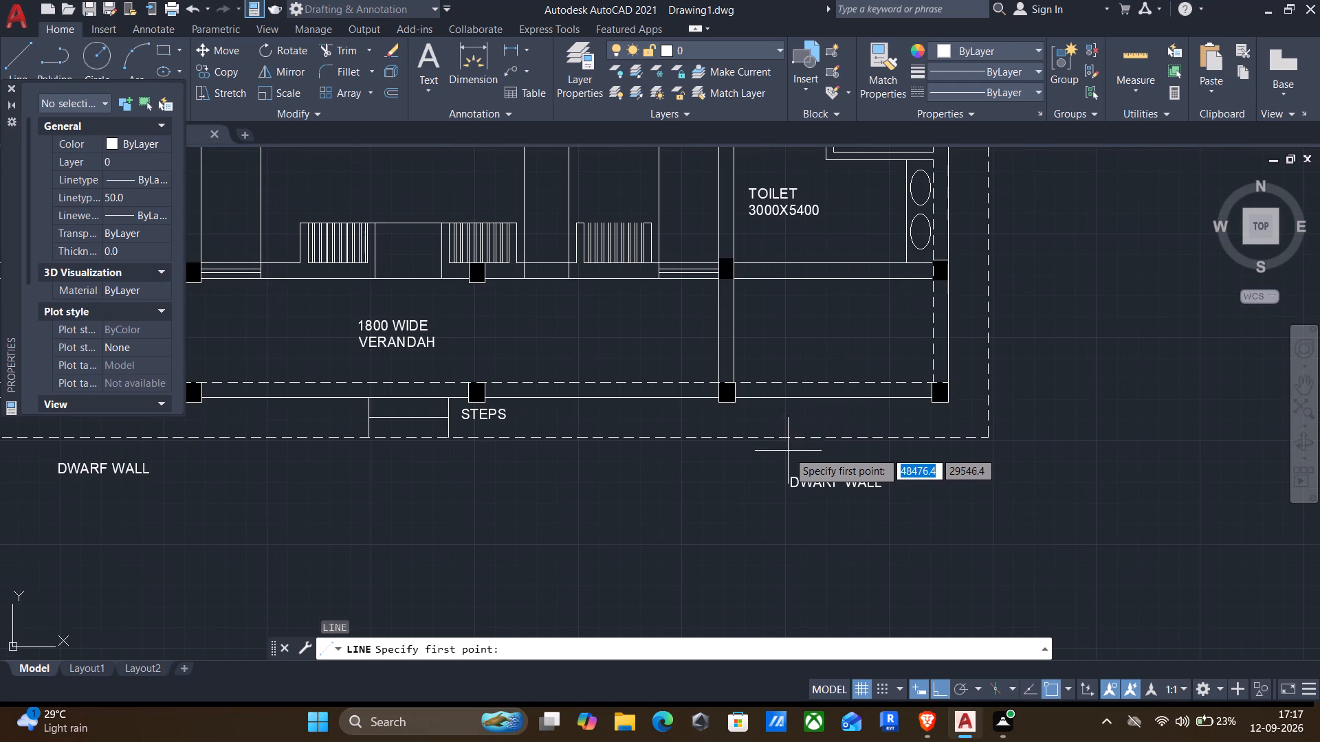
scroll(795, 488, "up", 3)
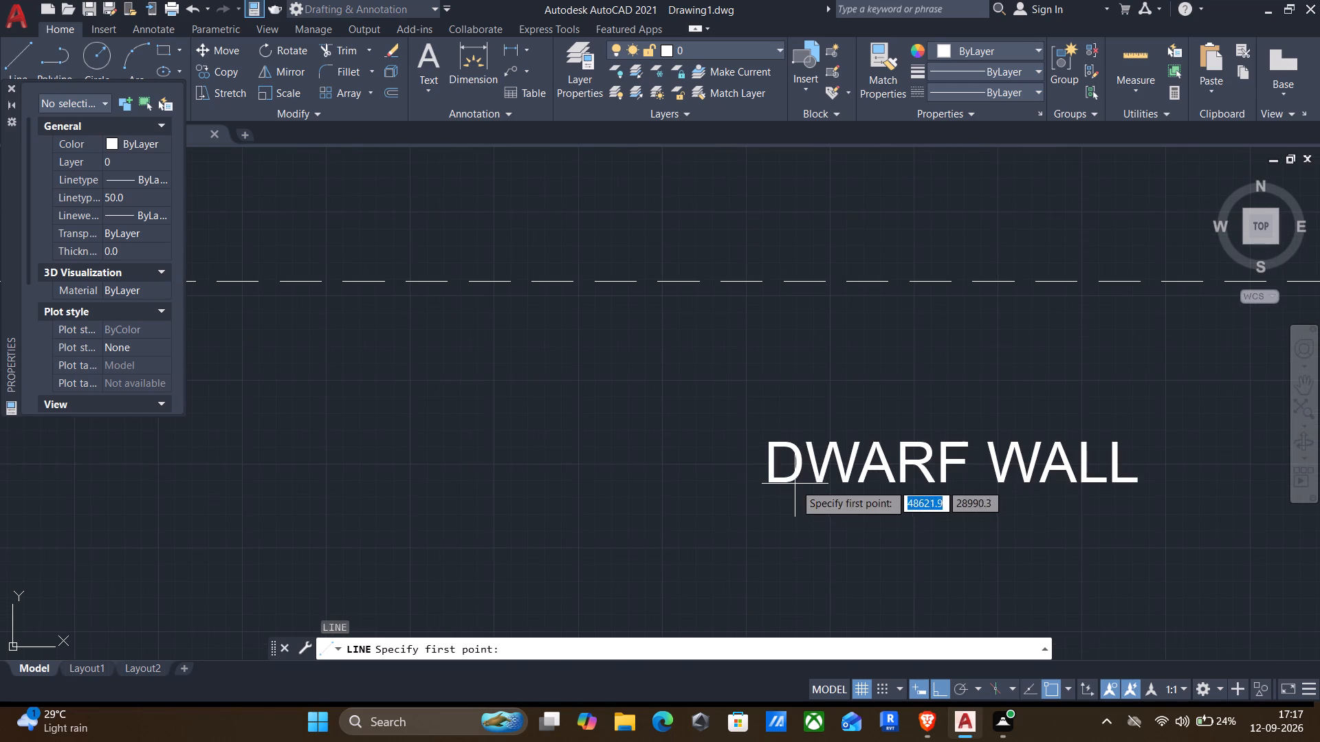
left_click(750, 462)
left_click(648, 471)
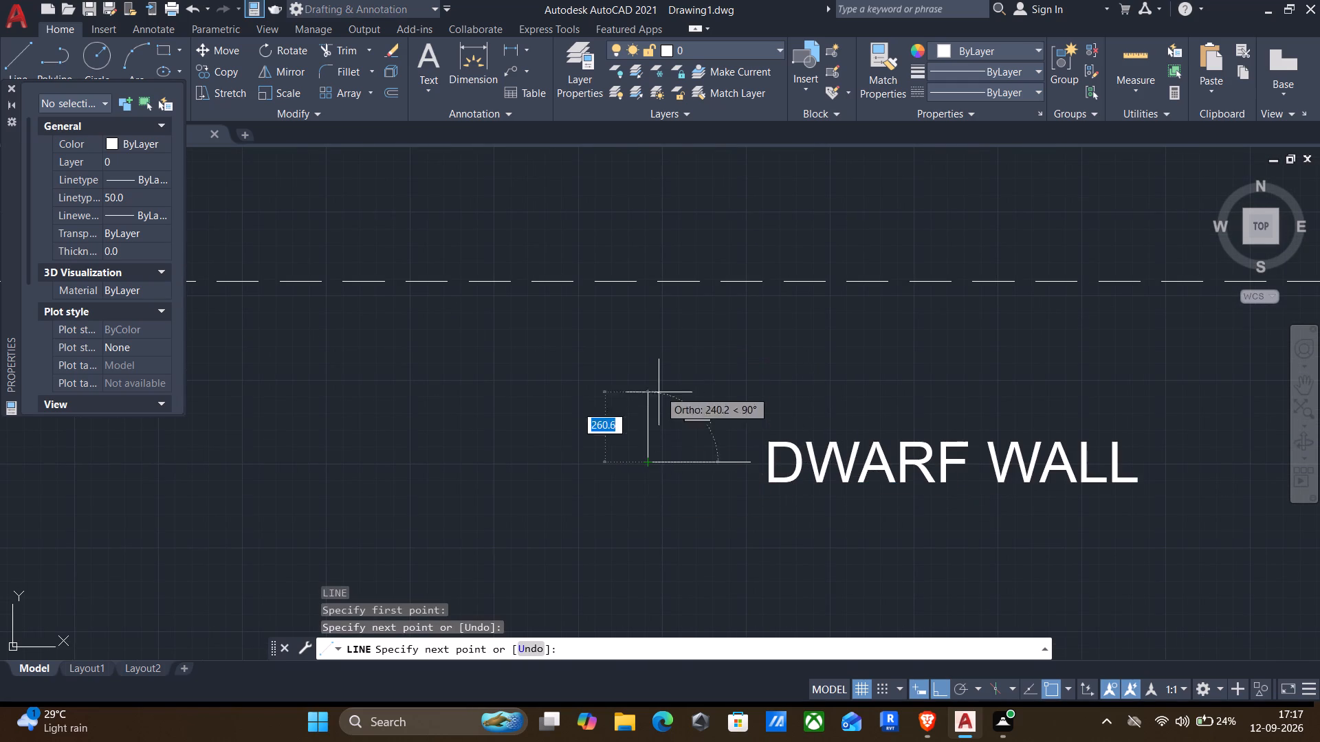
middle_click_drag(672, 343, 633, 482)
scroll(643, 406, "down", 1)
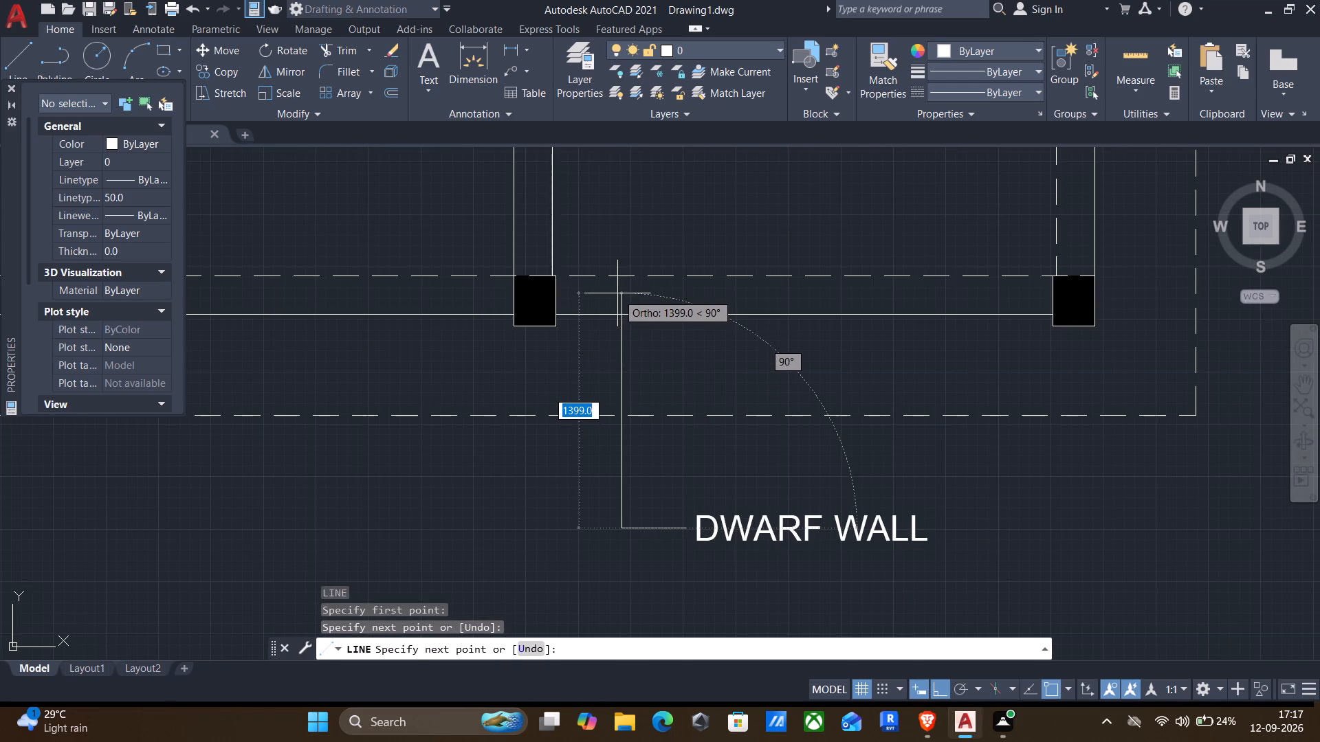
left_click(625, 280)
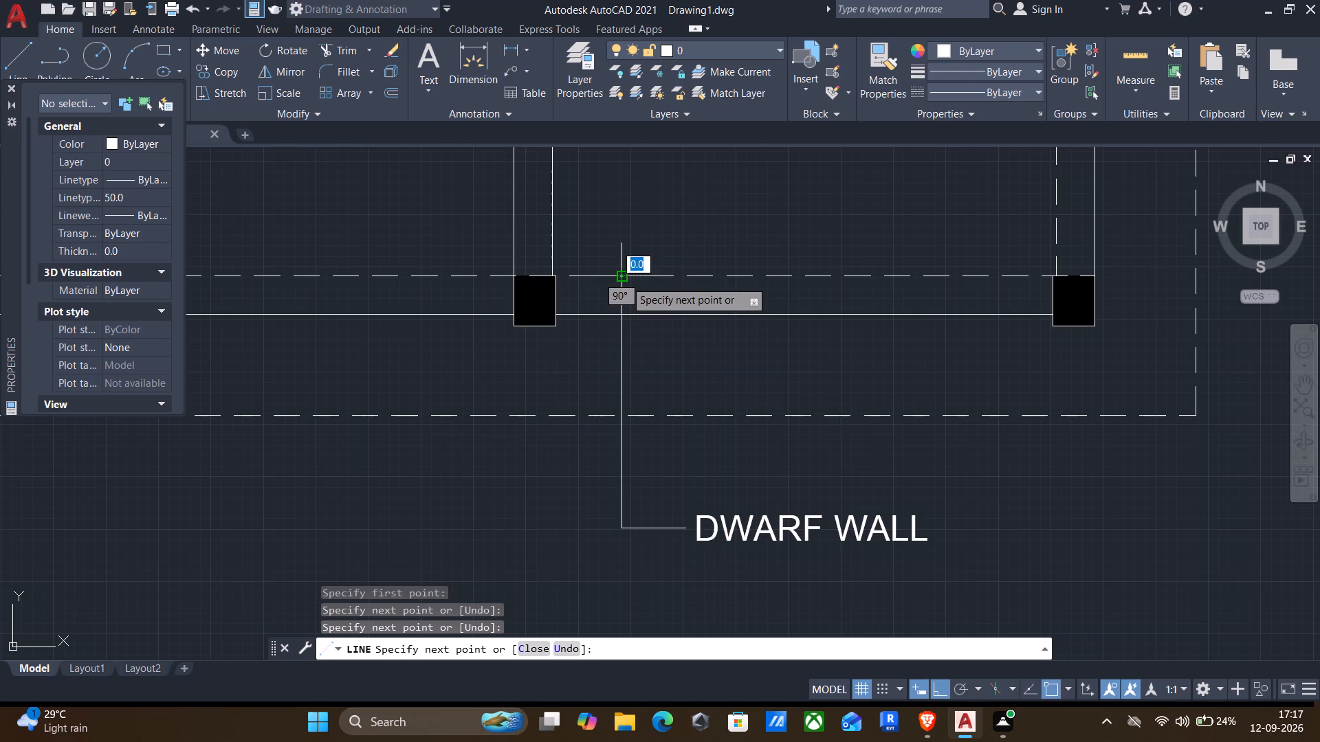
scroll(604, 310, "up", 2)
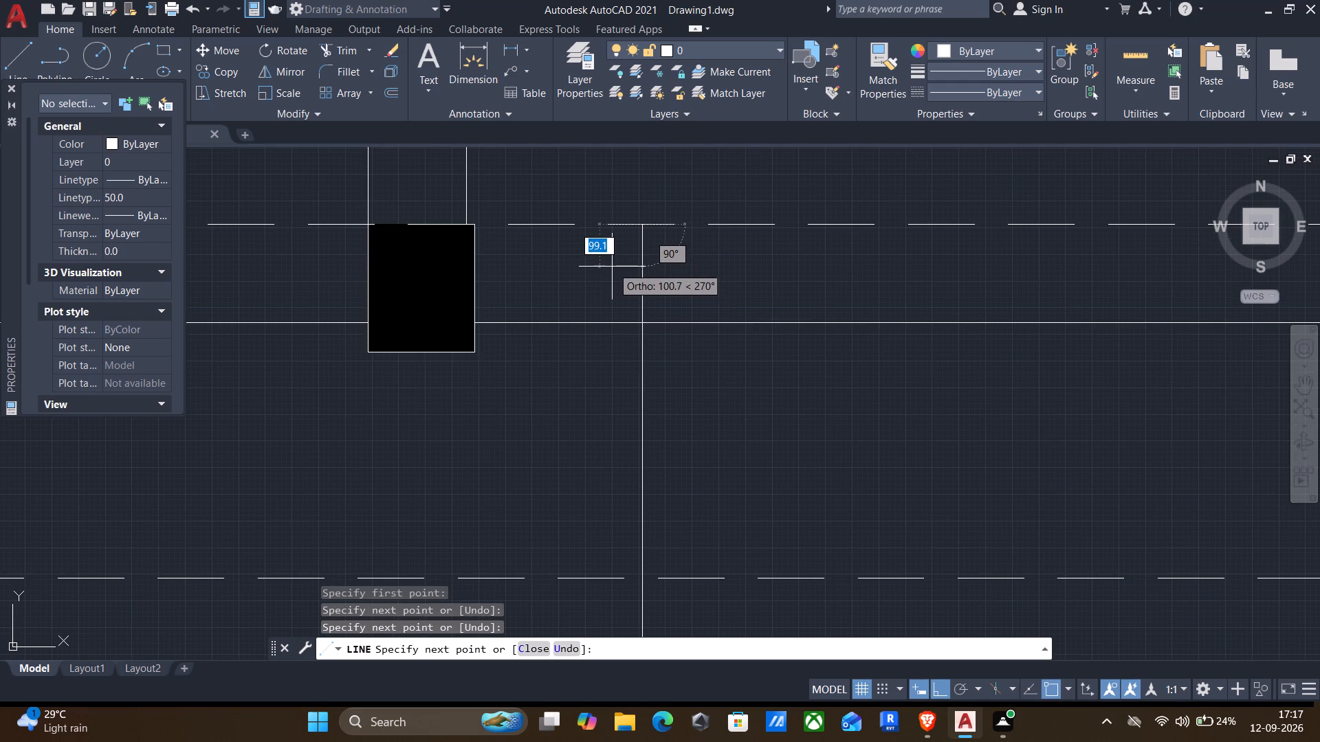
key("F8")
left_click(601, 271)
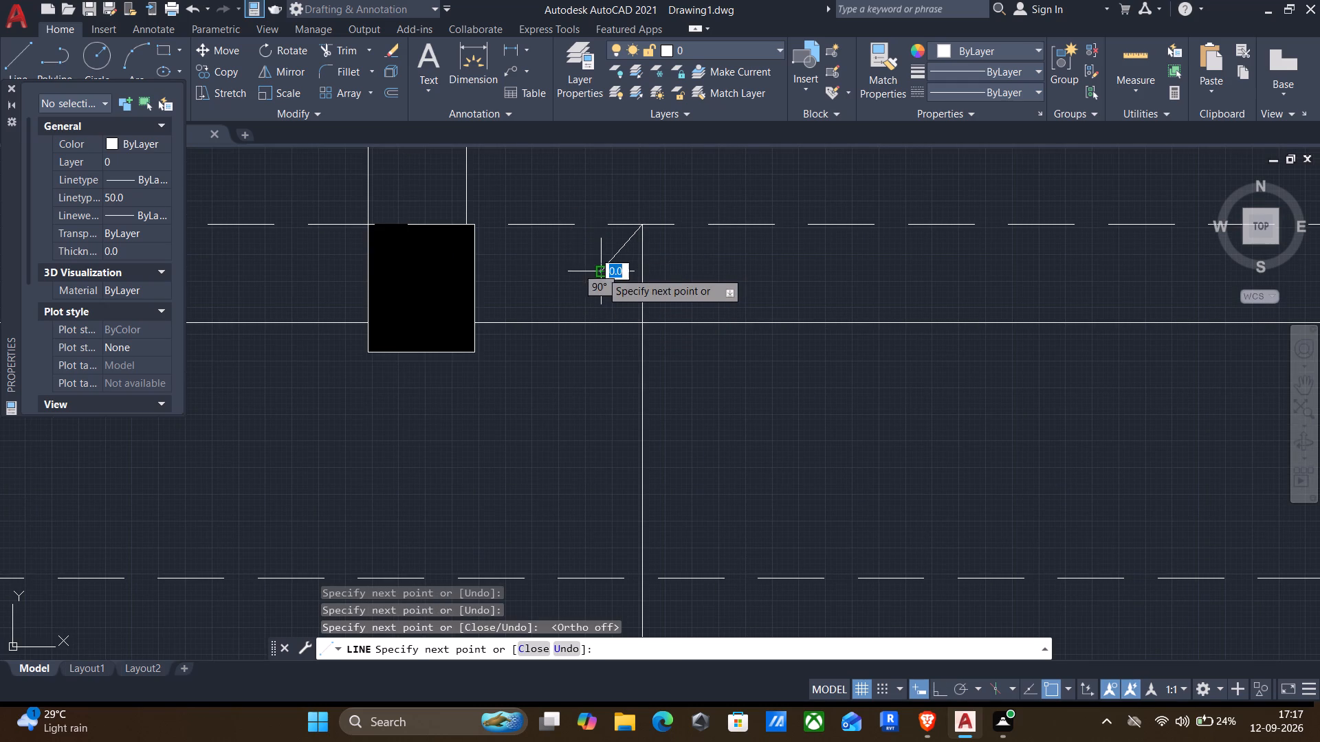
left_click(641, 270)
key("Return")
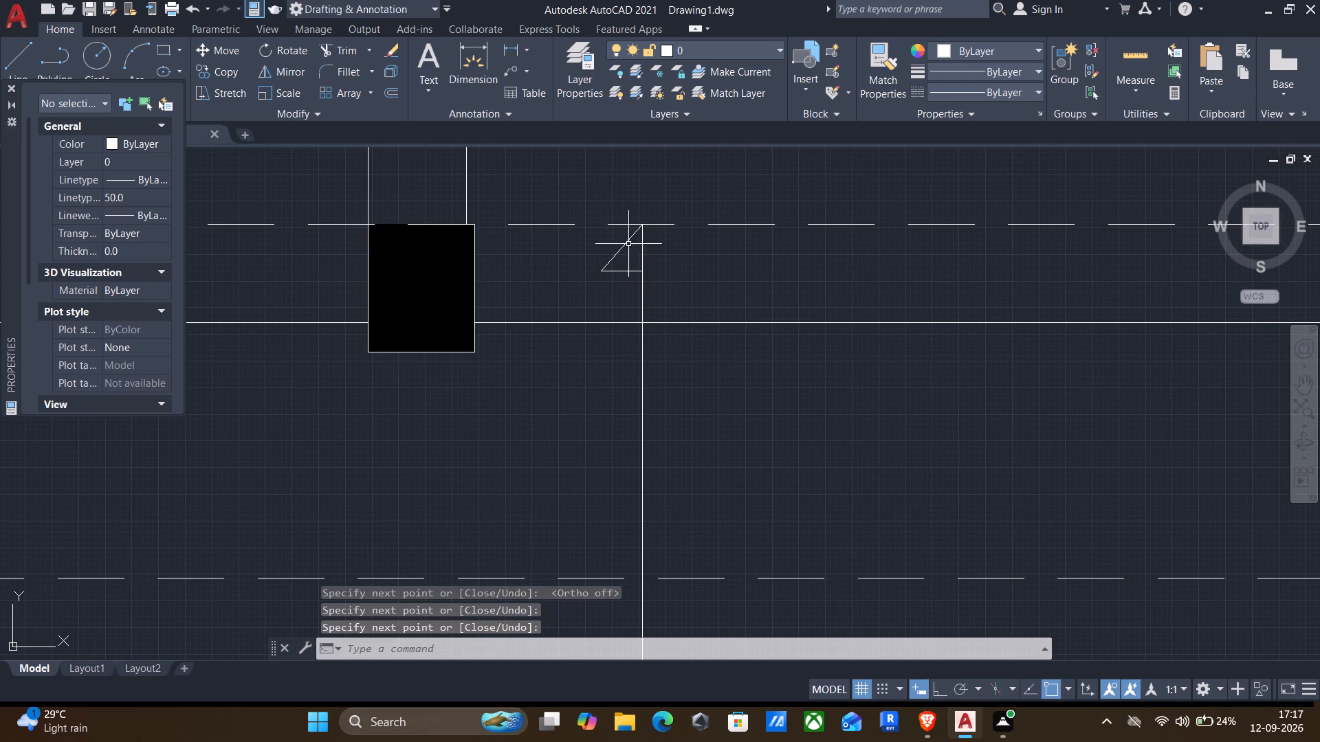
Mirror the half arrowhead about the vertical DWARF WALL leader line, keeping the original half.
left_click(588, 199)
left_click(666, 300)
type("MI")
key("Return")
left_click(640, 227)
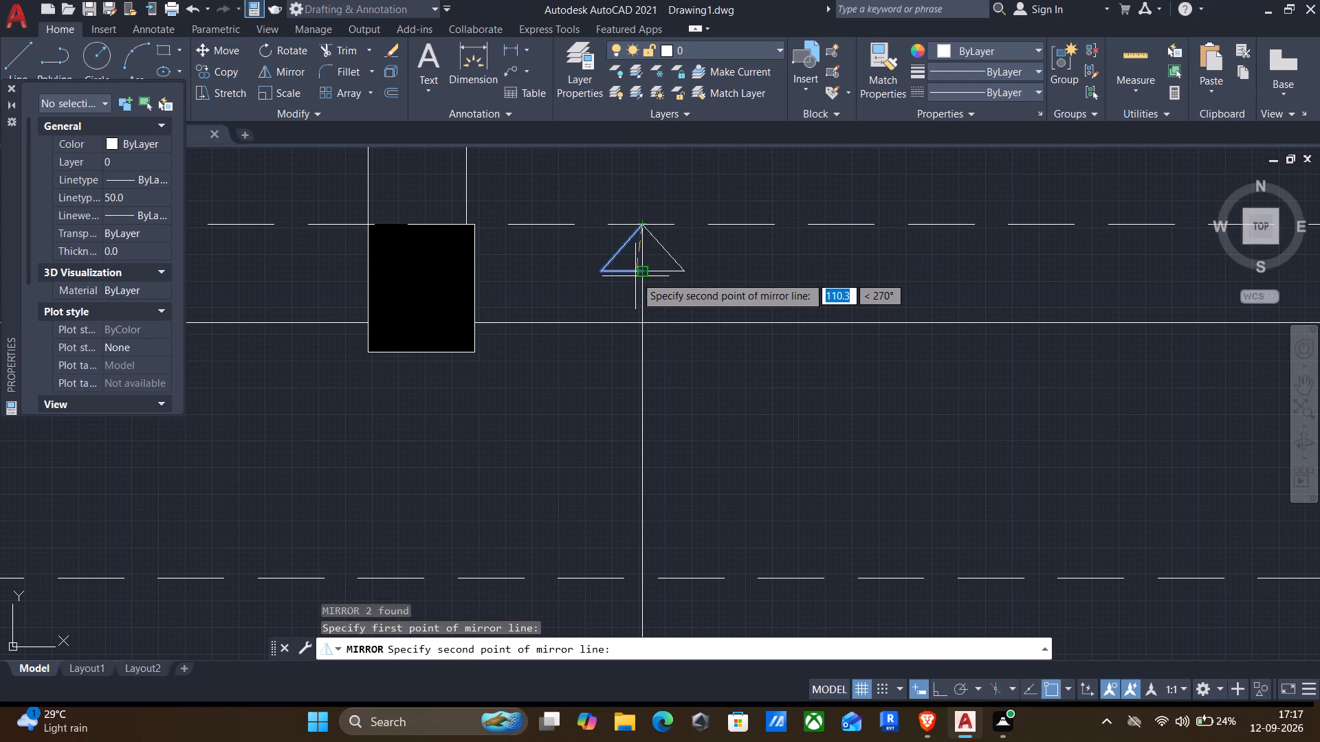
left_click(642, 278)
key("Return")
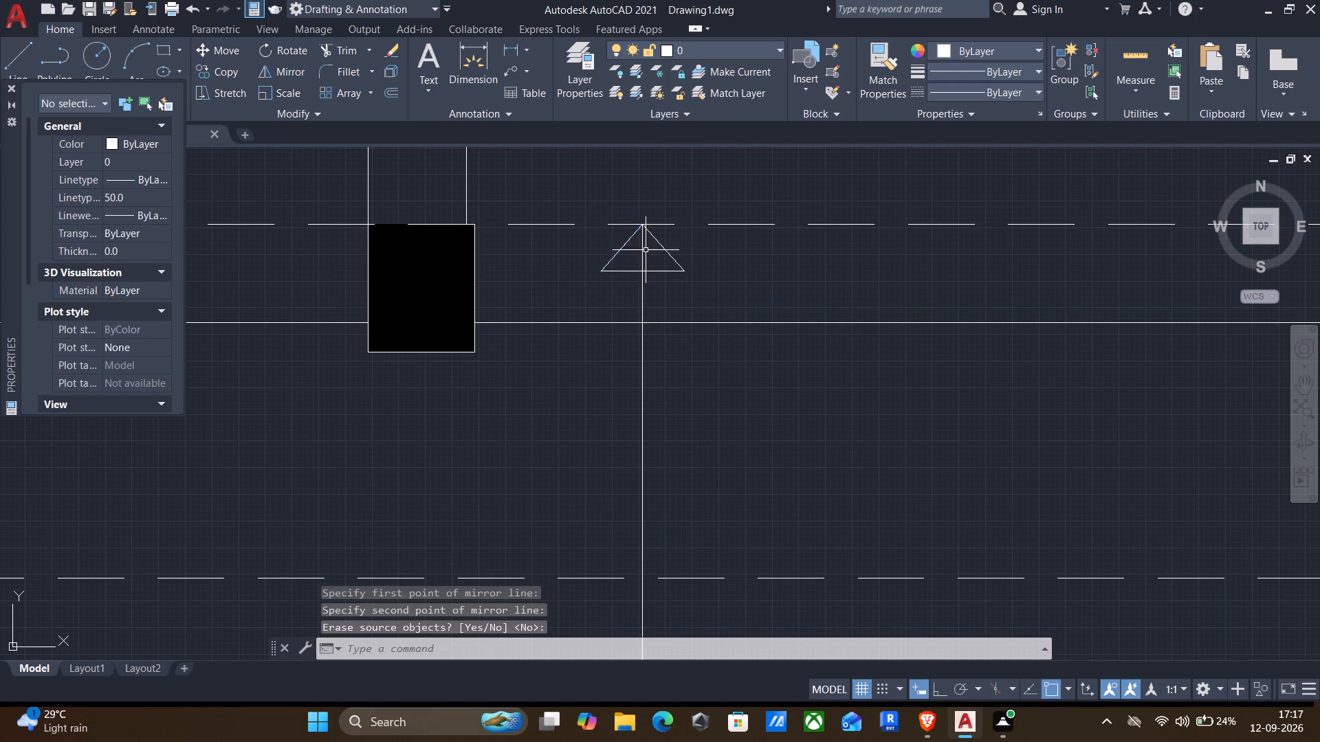
Trim the vertical DWARF WALL leader line inside its arrowhead.
type("TR")
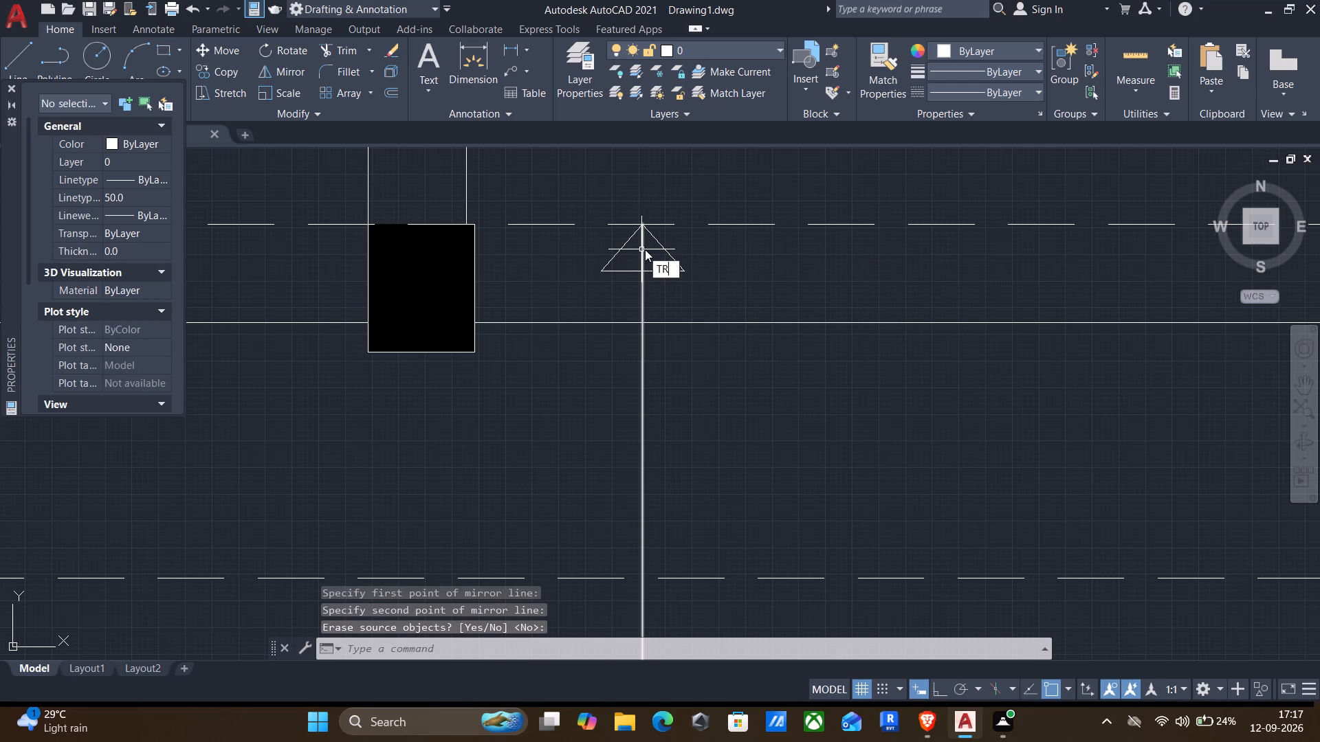
key("Return")
left_click(645, 249)
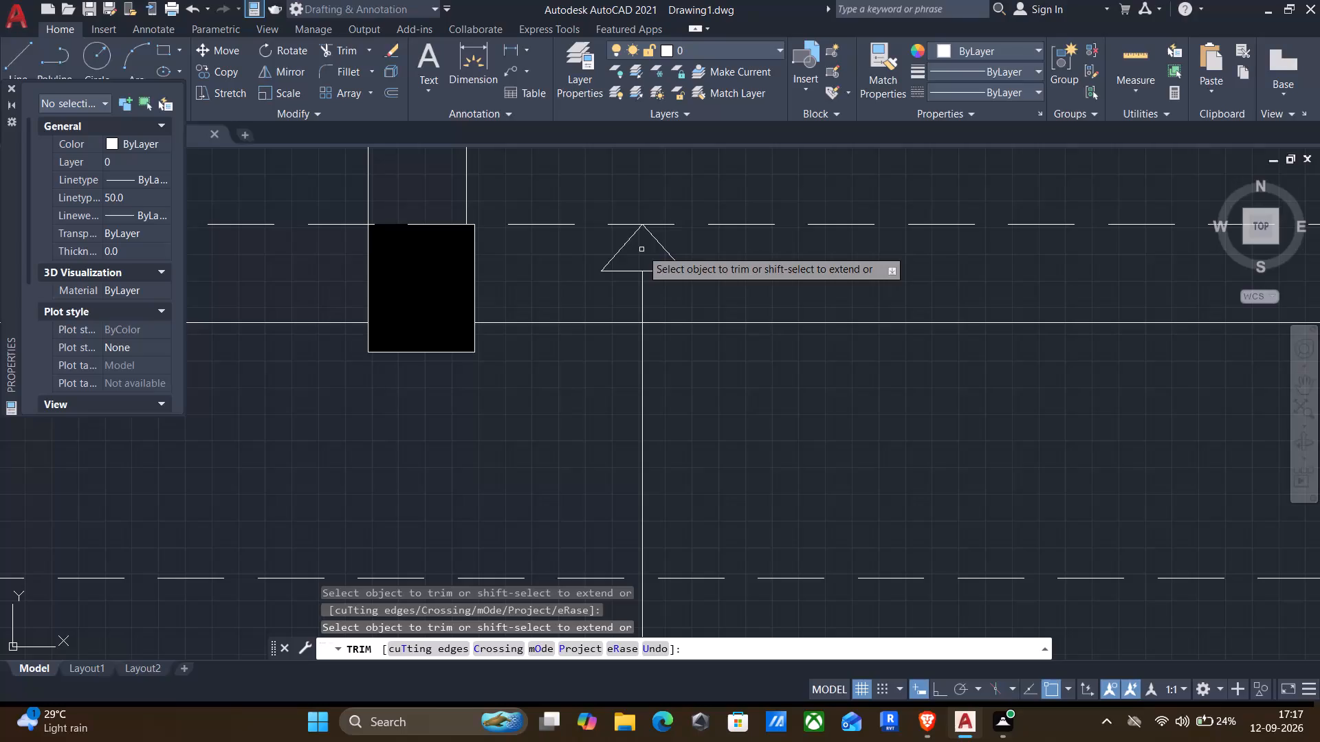
key("Escape")
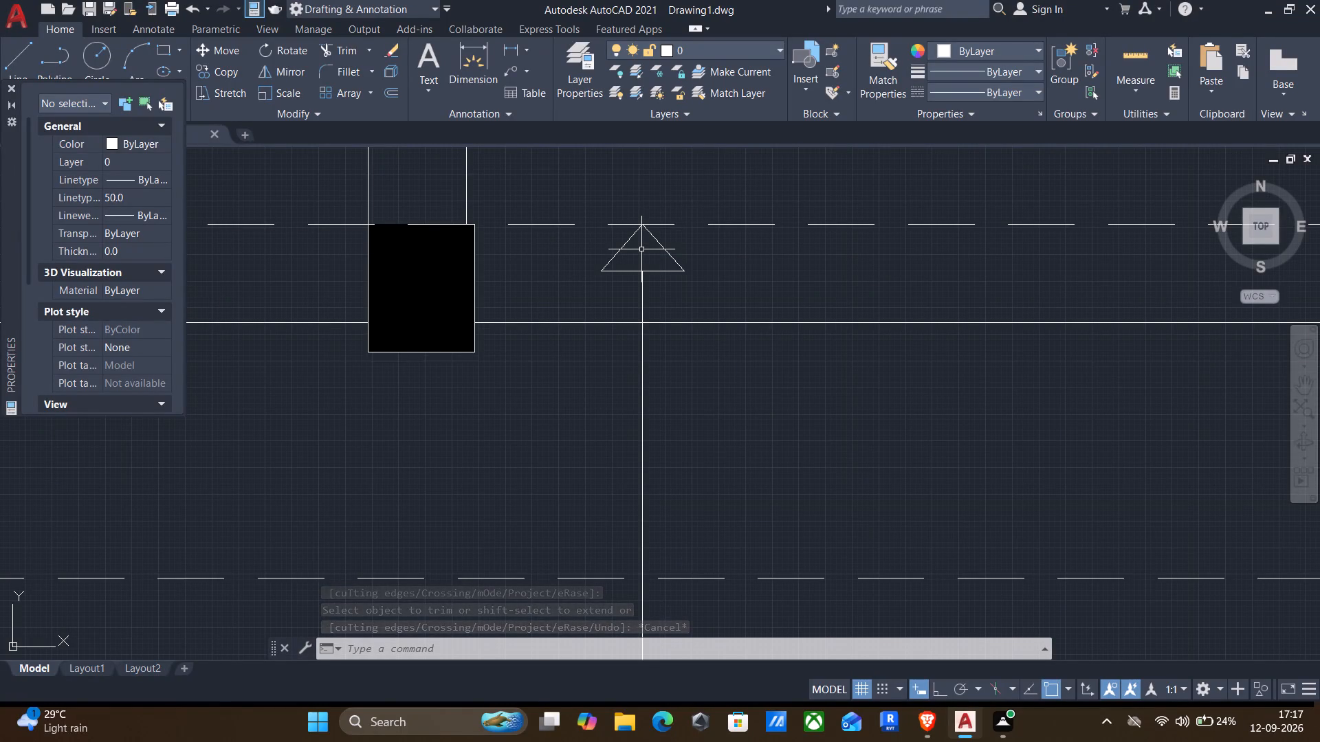
Copy the complete DWARF WALL leader with its arrowhead to beside the other DWARF WALL label, below Dormitory-1.
left_click(598, 205)
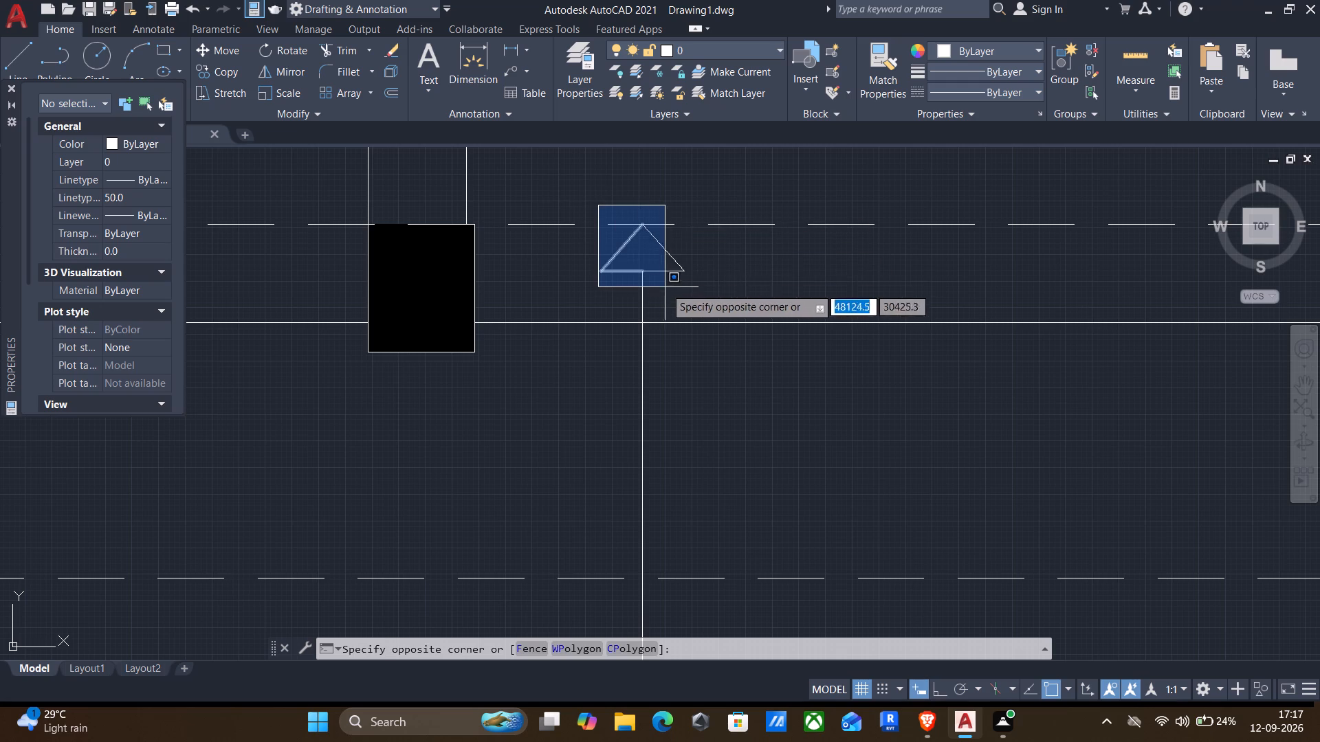
left_click(699, 293)
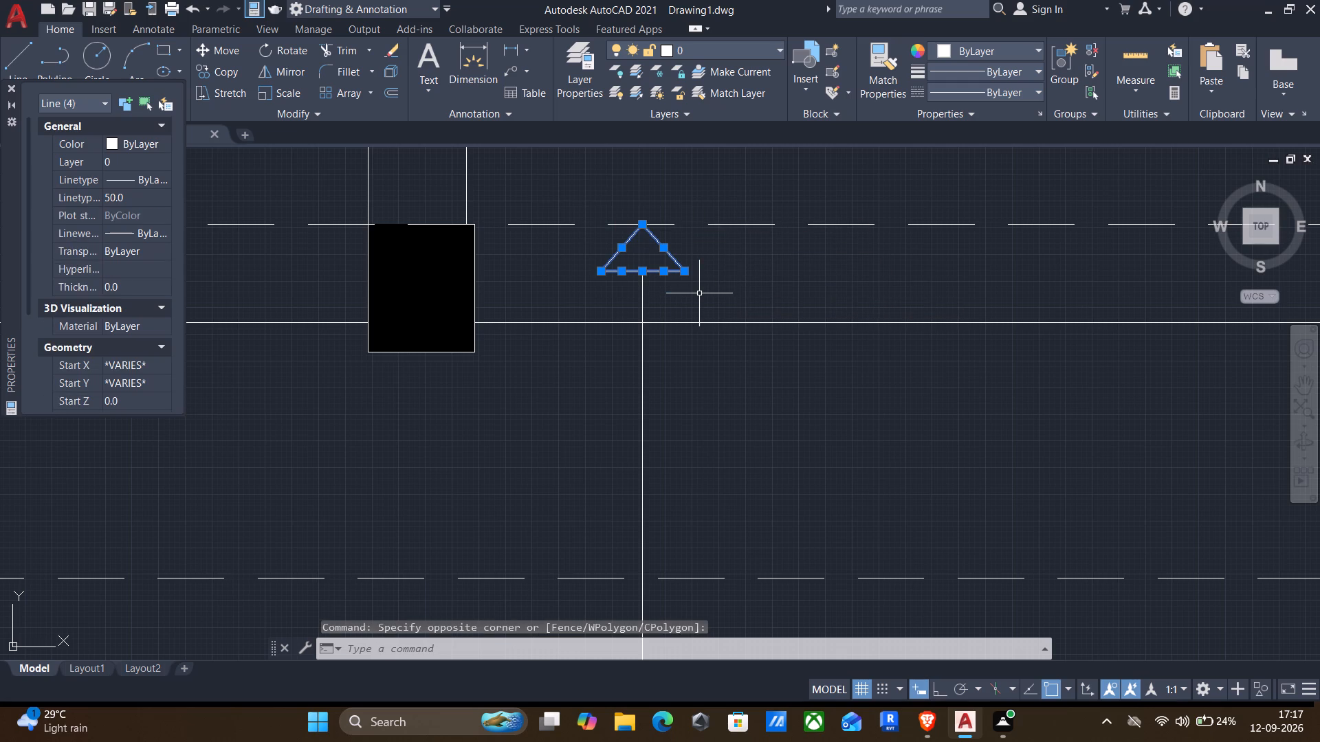
left_click(643, 341)
scroll(665, 396, "down", 2)
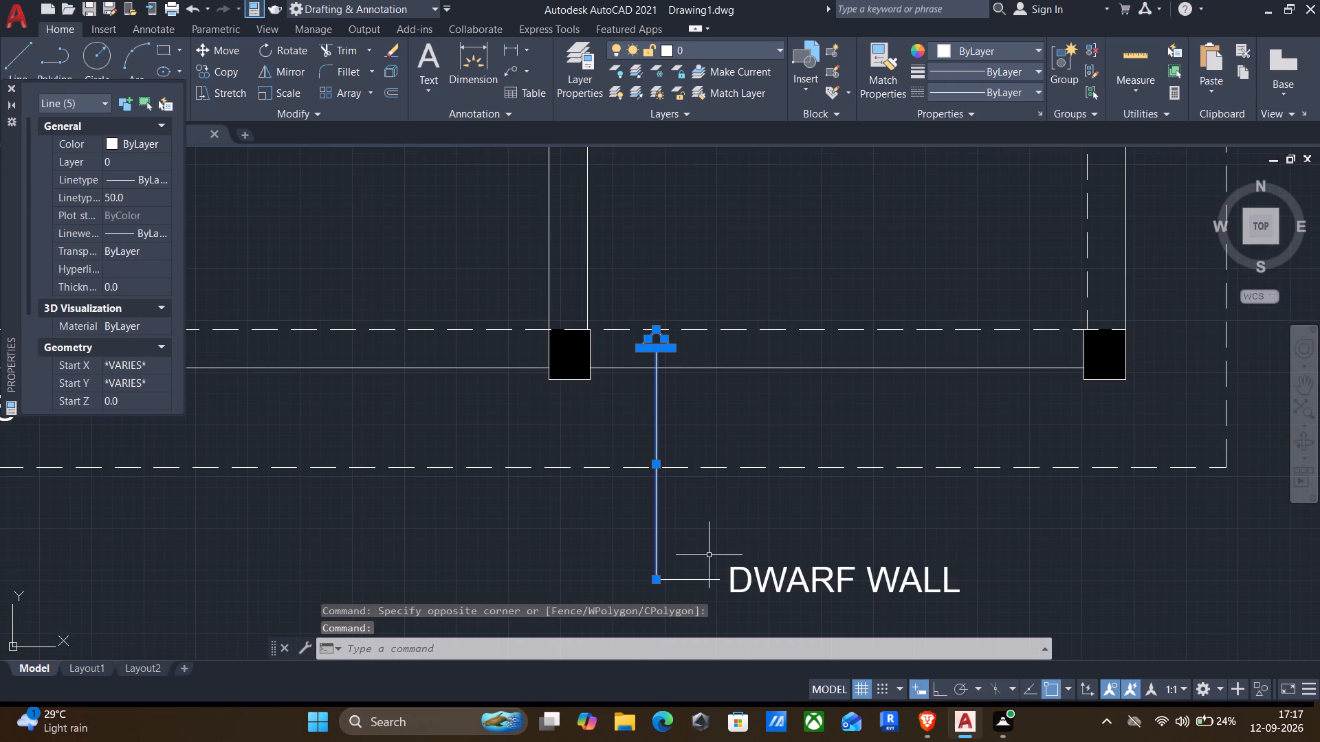
left_click(684, 578)
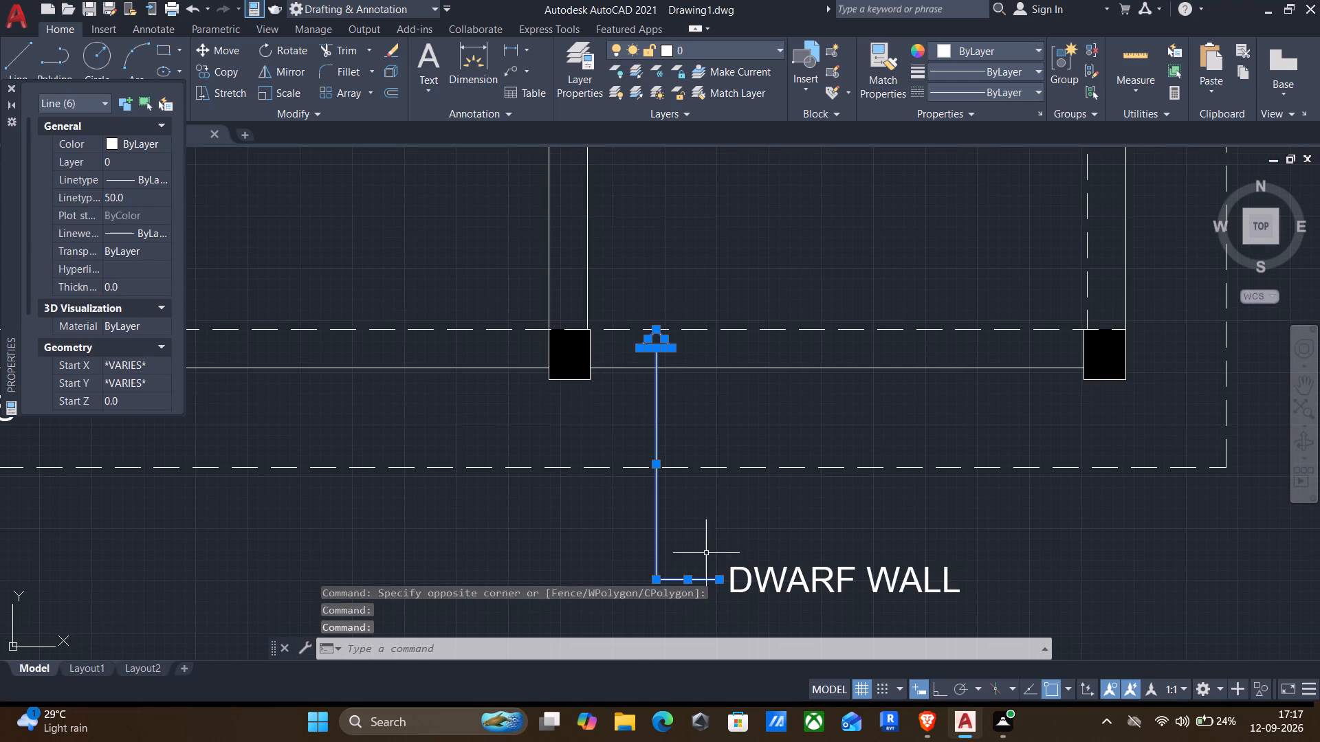
type("CO")
key("Return")
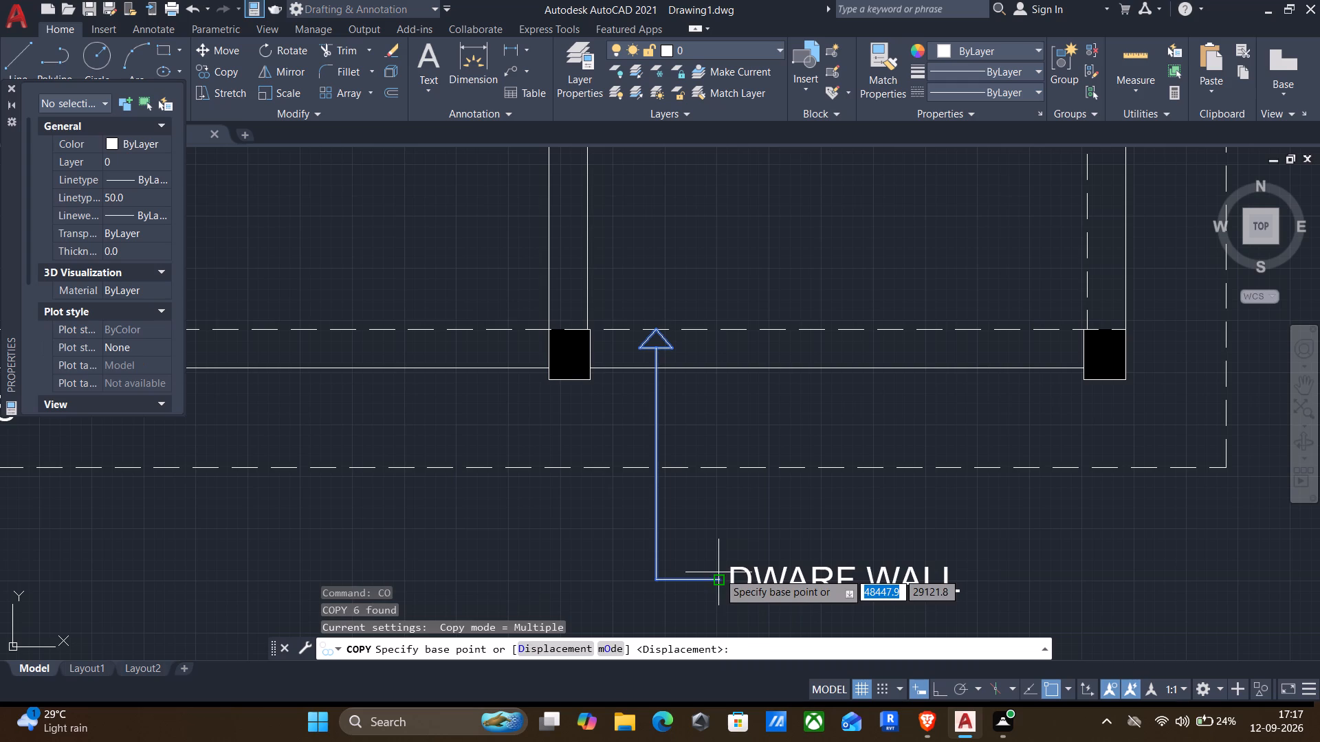
left_click(716, 576)
middle_click_drag(562, 552, 805, 444)
scroll(827, 432, "down", 2)
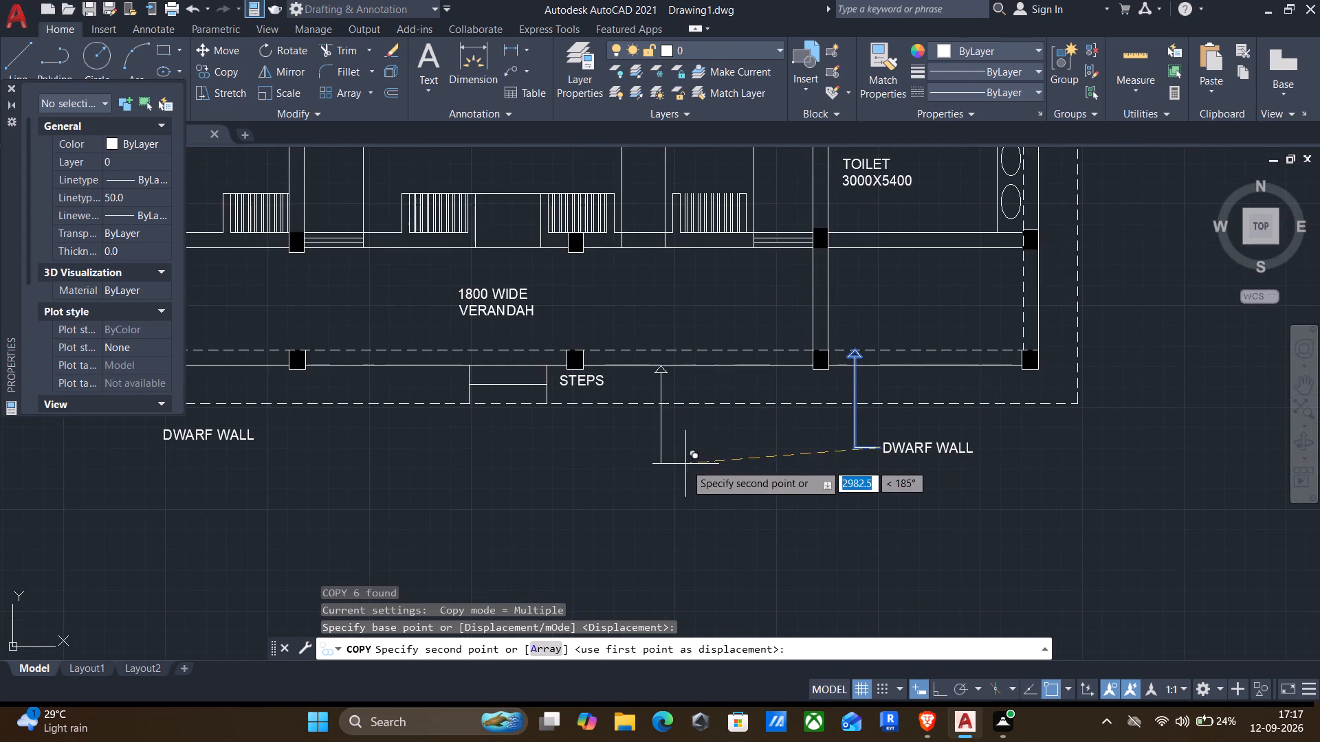
middle_click_drag(685, 466, 1097, 418)
scroll(507, 381, "up", 1)
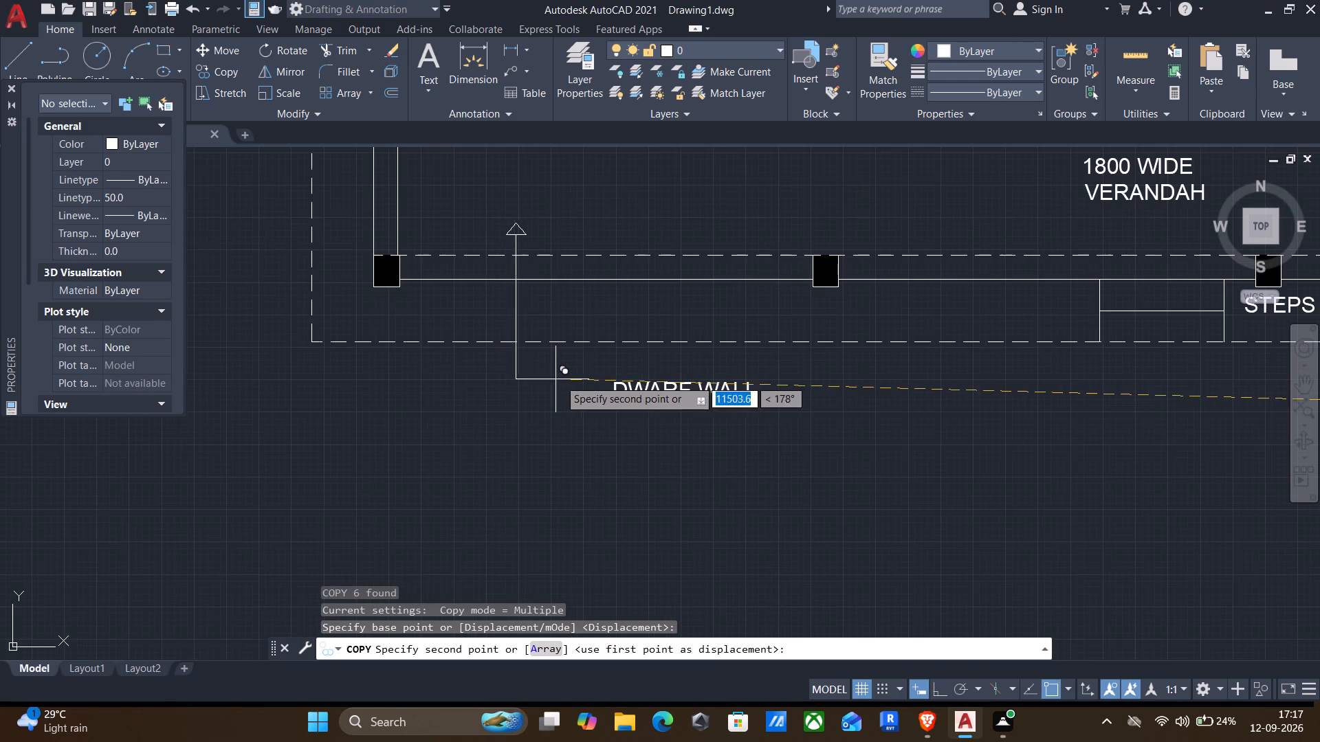
scroll(589, 401, "up", 1)
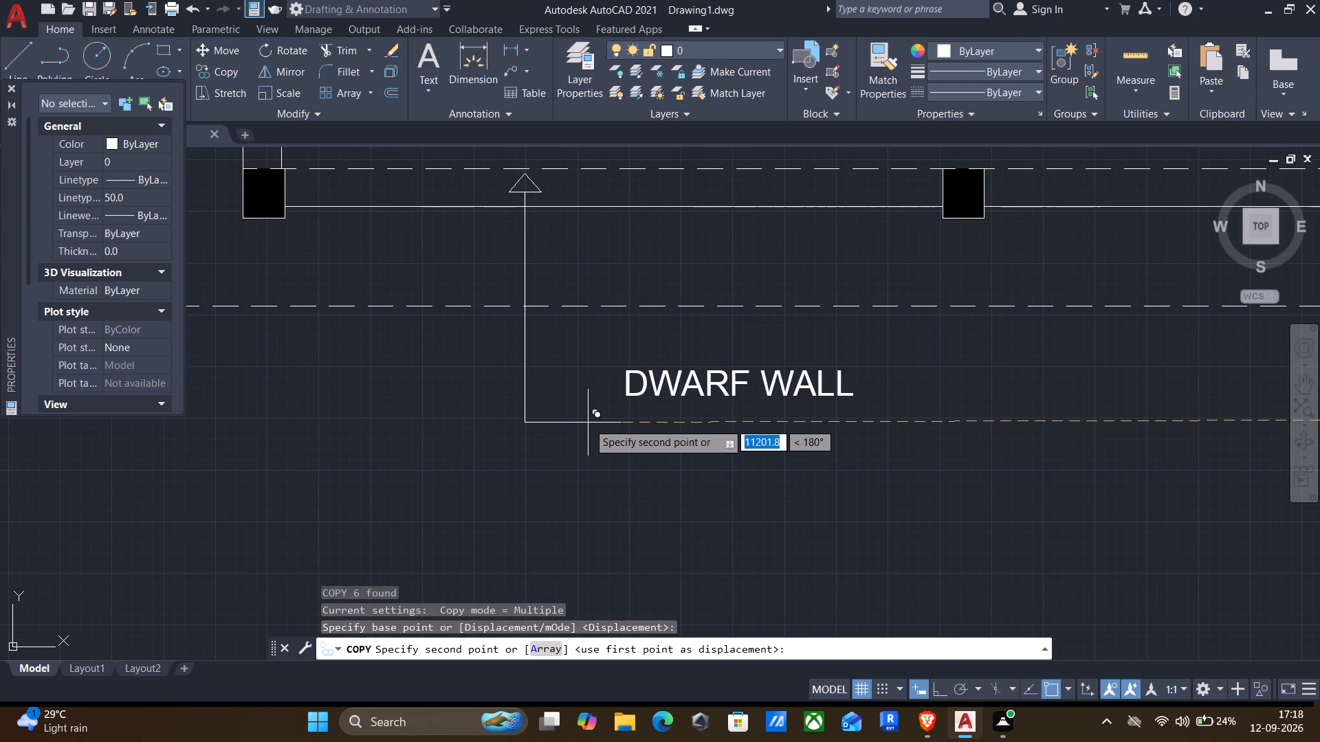
left_click(588, 423)
key("Return")
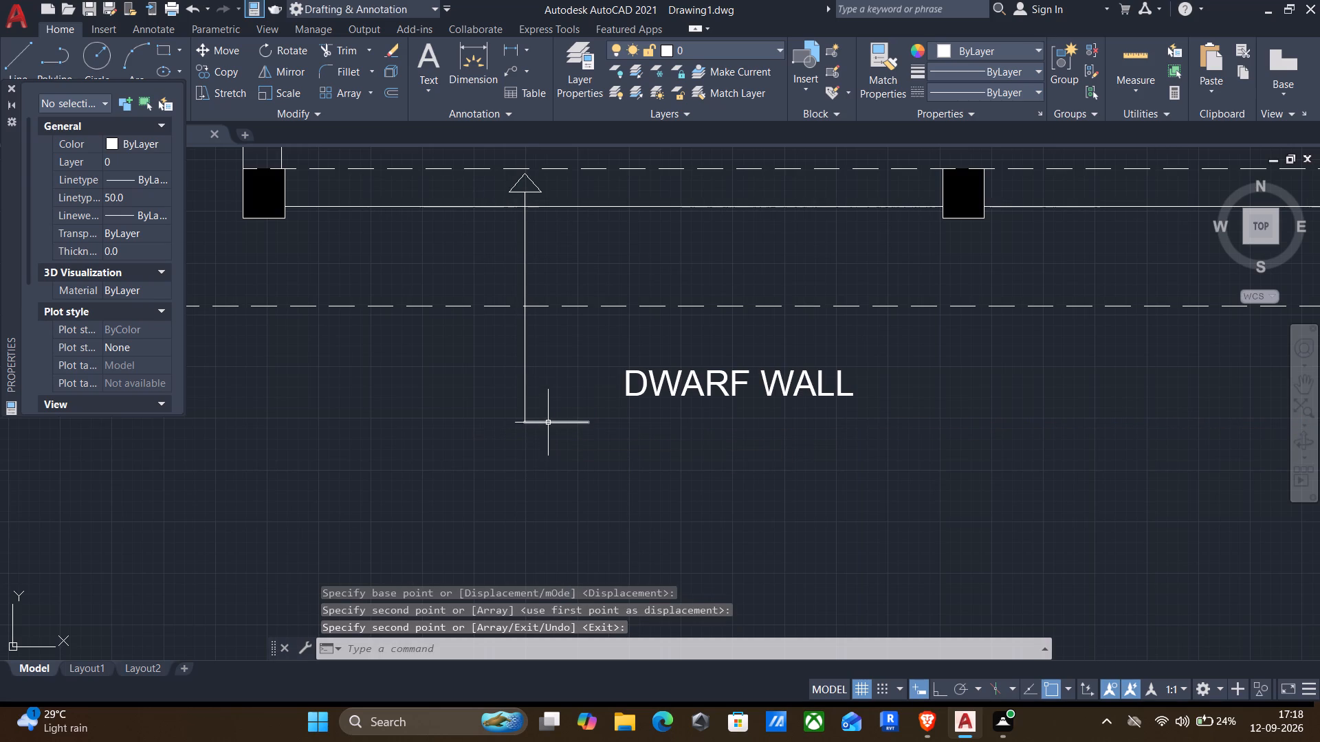
Erase the copied leader's horizontal tail and redraw it level with the DWARF WALL label, about 530 units long.
left_click(548, 423)
key("Delete")
key("l")
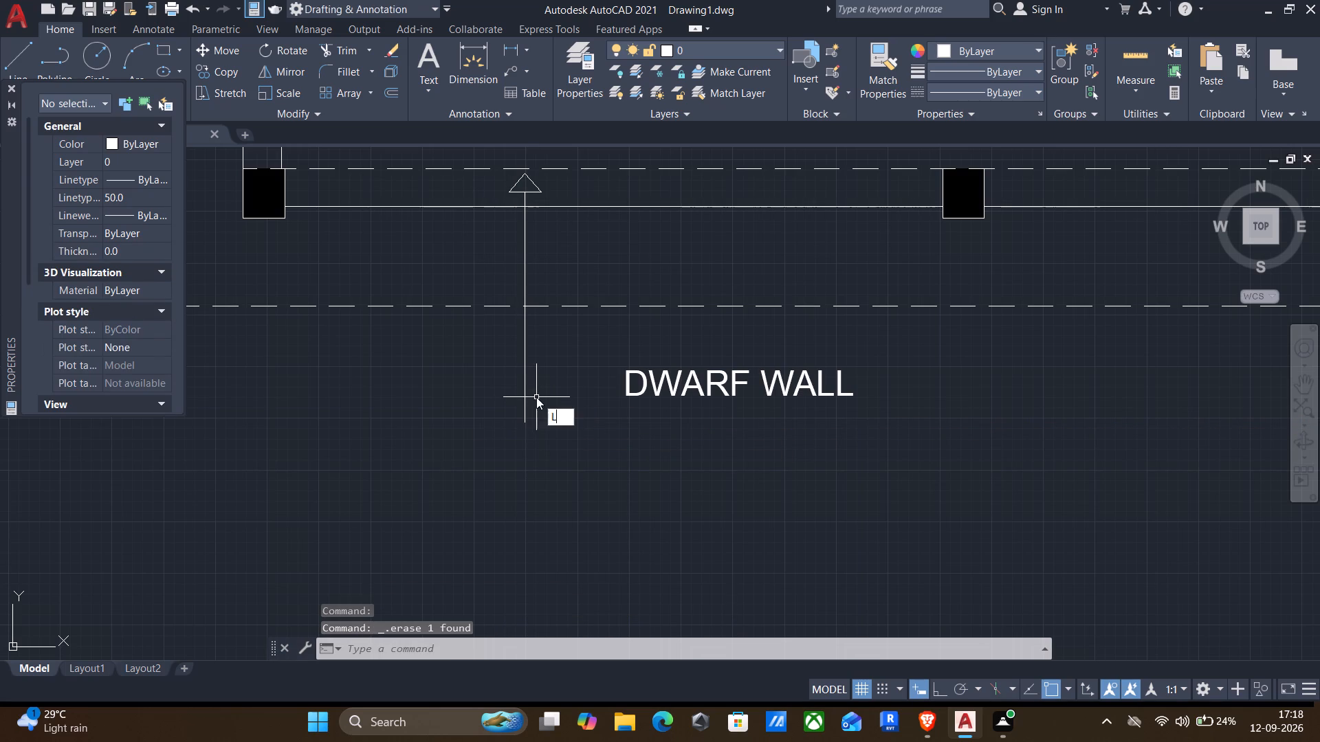
key("Return")
left_click(520, 377)
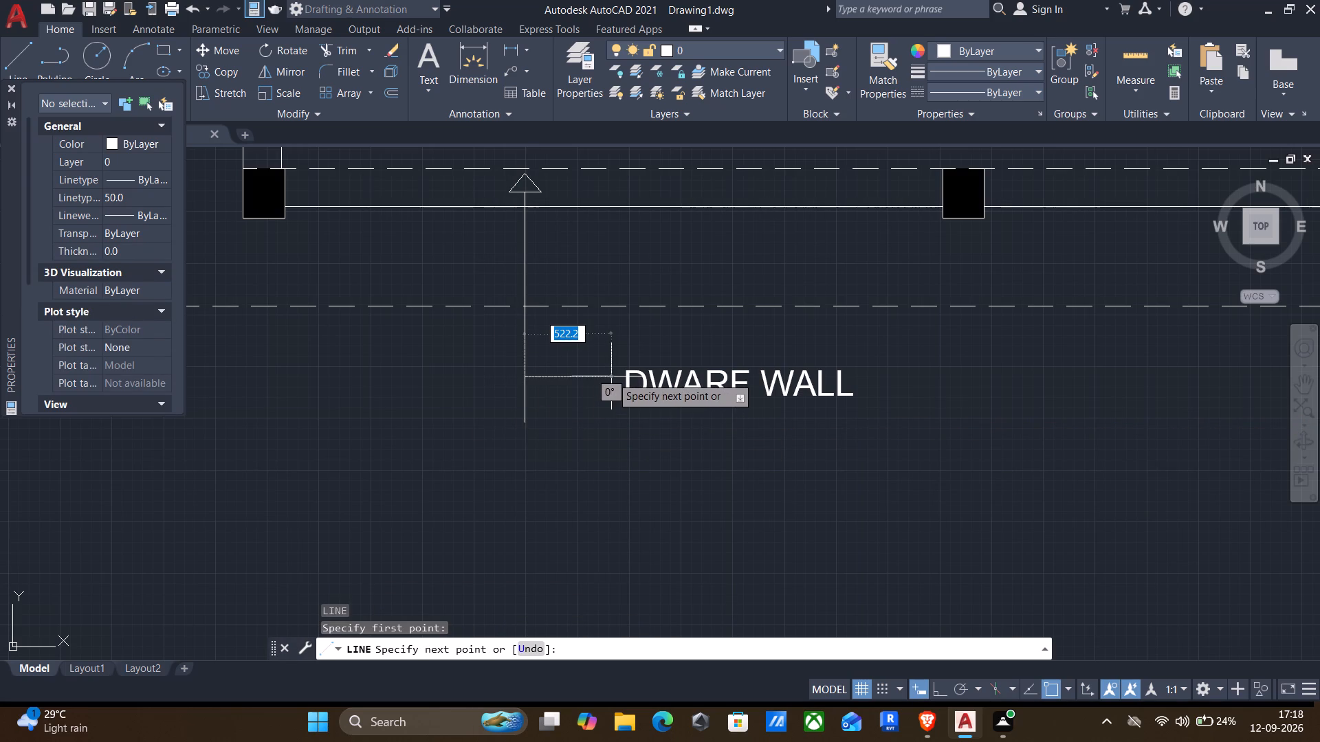
key("F8")
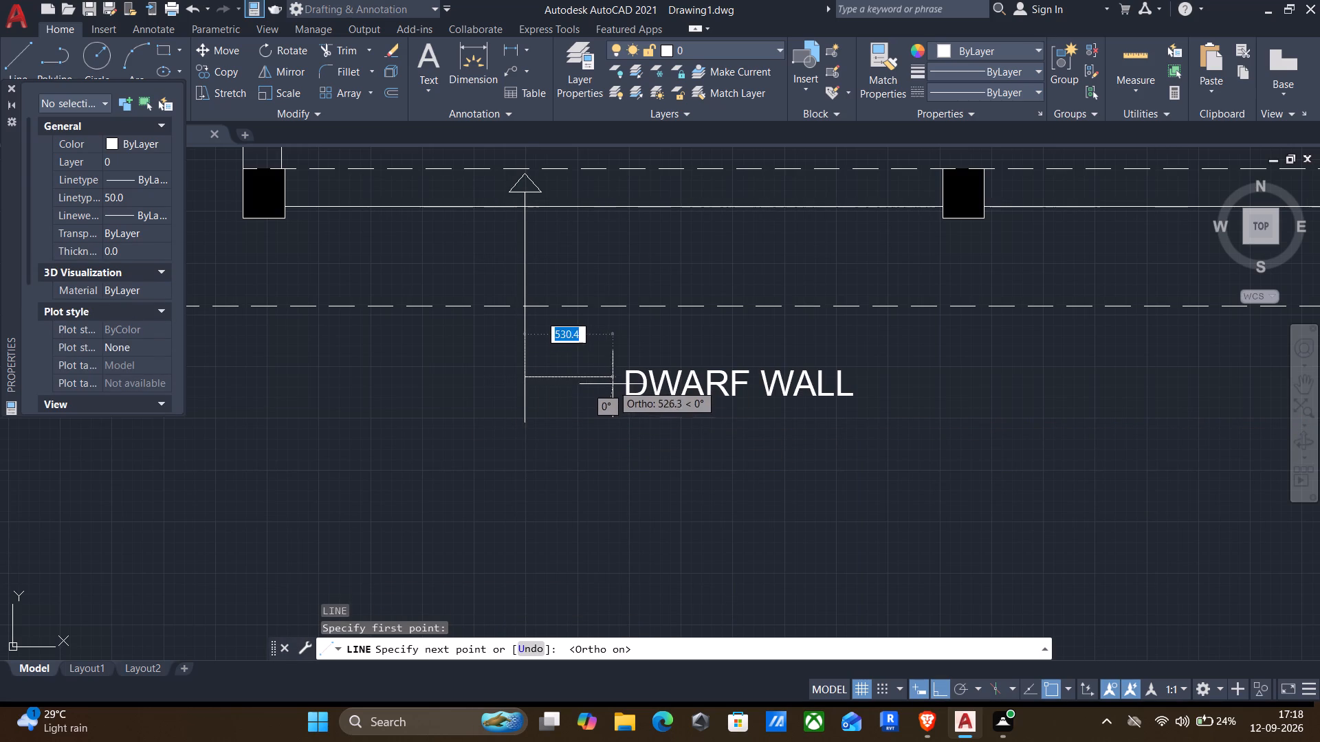
left_click(613, 383)
key("Return")
Trim the excess of the copied leader's vertical line below its new horizontal tail.
key("t")
key("r")
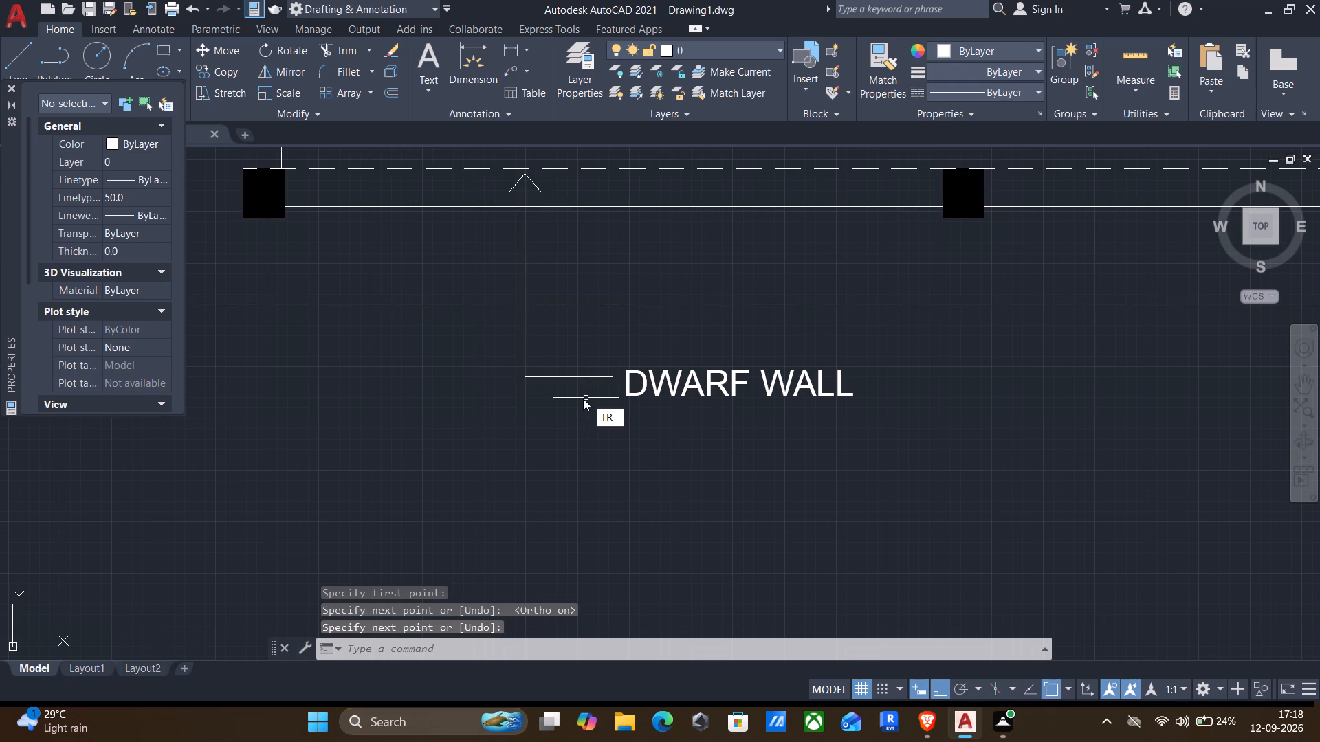
key("Return")
left_click_drag(520, 397, 539, 397)
scroll(540, 397, "down", 2)
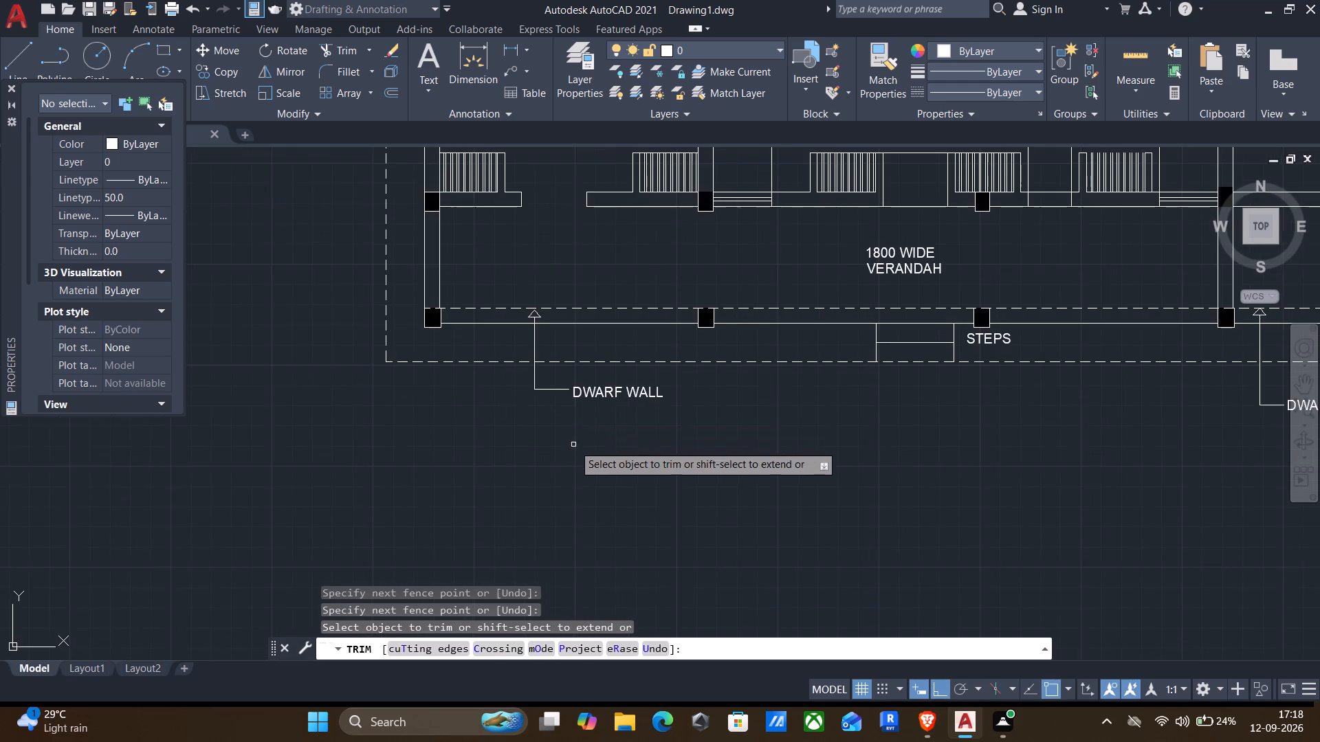
Fill the arrowheads of both DWARF WALL leaders with a solid black hatch.
middle_click_drag(573, 446, 666, 484)
key("Escape")
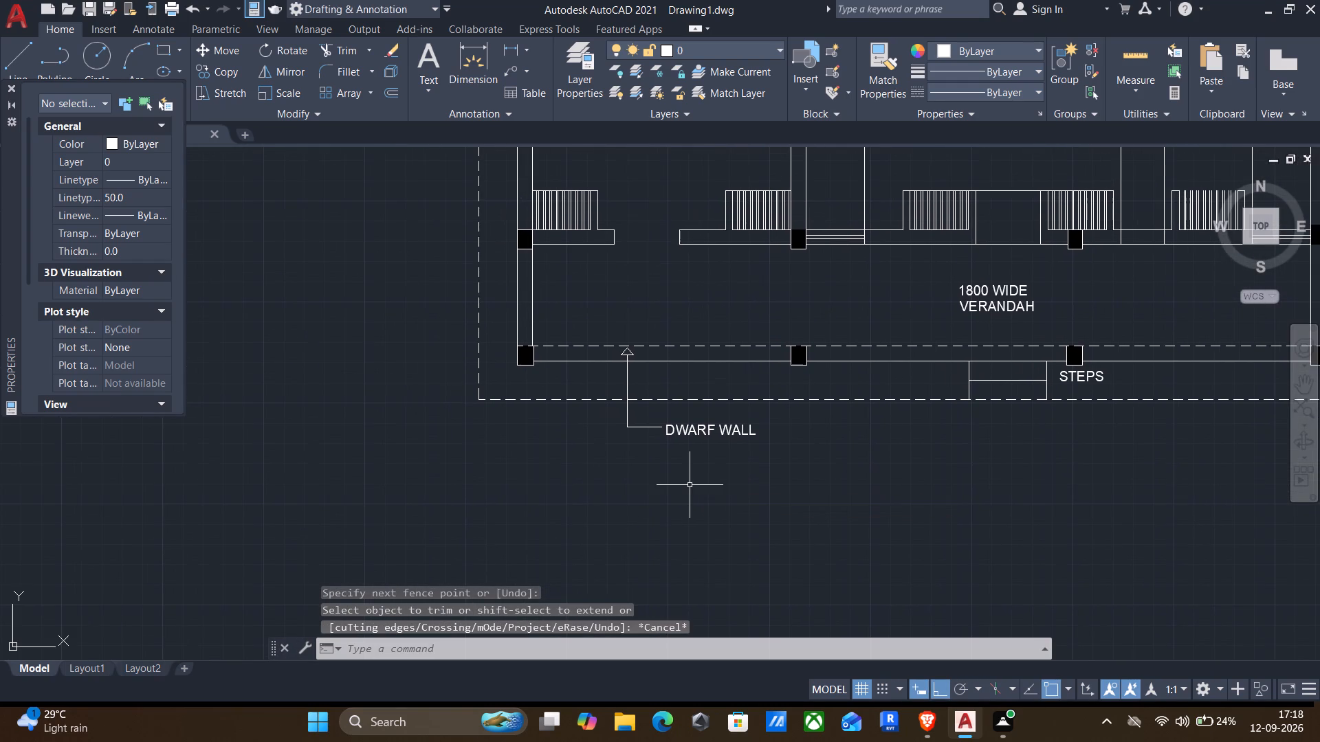
key("h")
key("Return")
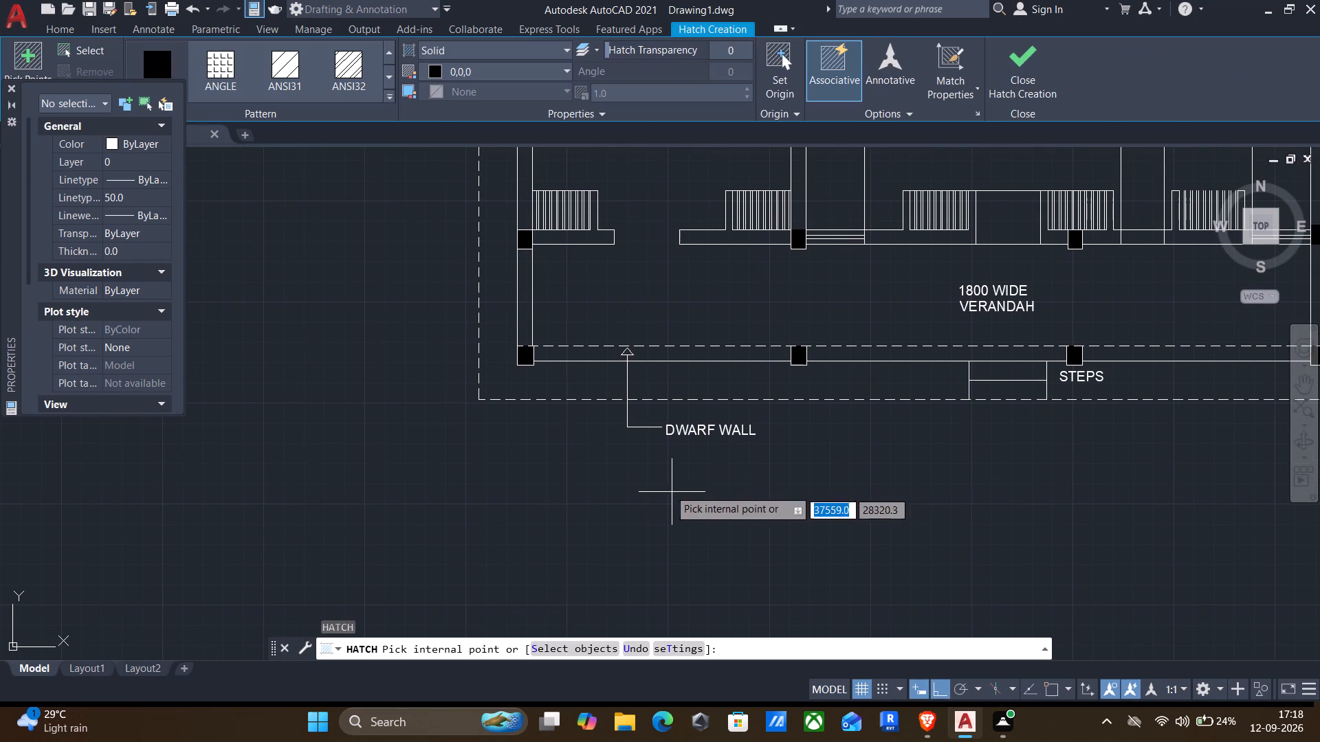
scroll(654, 365, "up", 2)
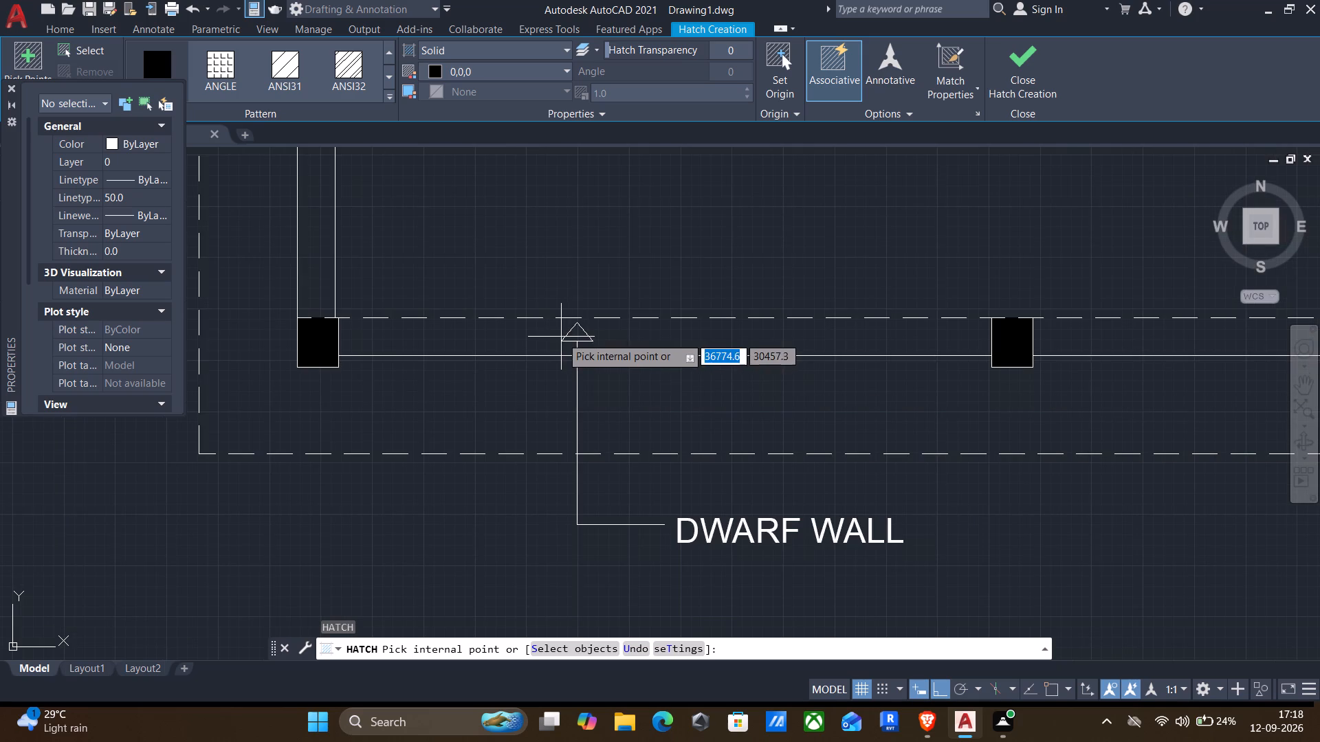
left_click(576, 334)
scroll(668, 395, "down", 2)
middle_click_drag(944, 489, 551, 567)
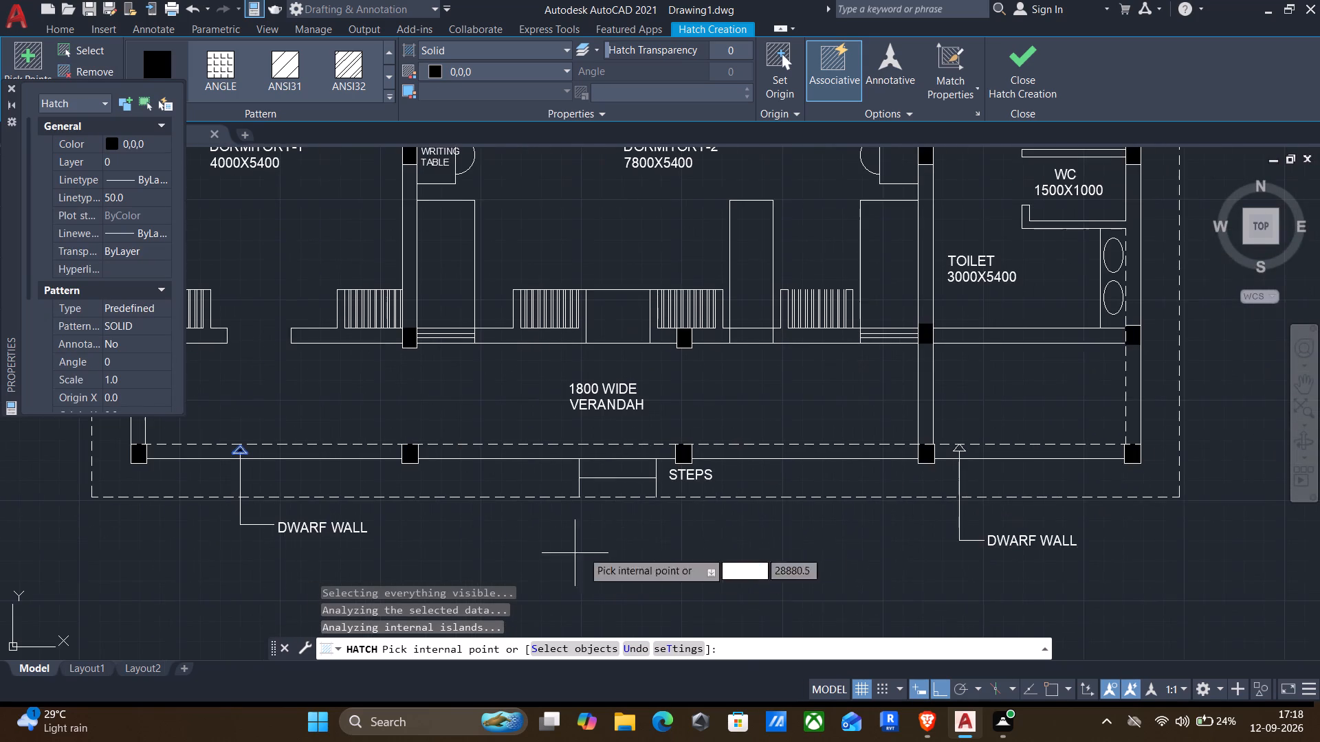
scroll(939, 500, "up", 2)
scroll(985, 387, "up", 2)
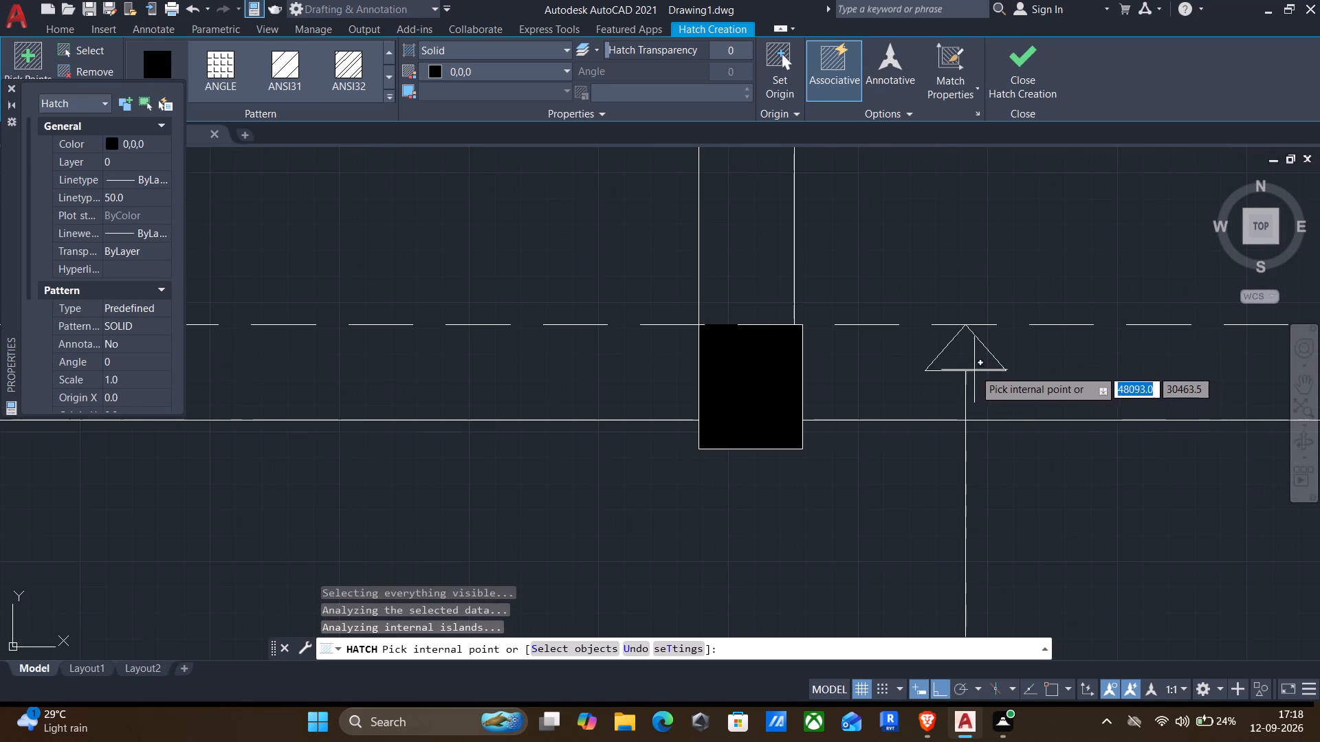
left_click(966, 361)
Add the same solid black hatch to the ROOF PROJECTION leader's arrowhead and finish the hatch.
scroll(966, 361, "down", 2)
middle_click_drag(969, 372, 832, 699)
scroll(987, 561, "down", 1)
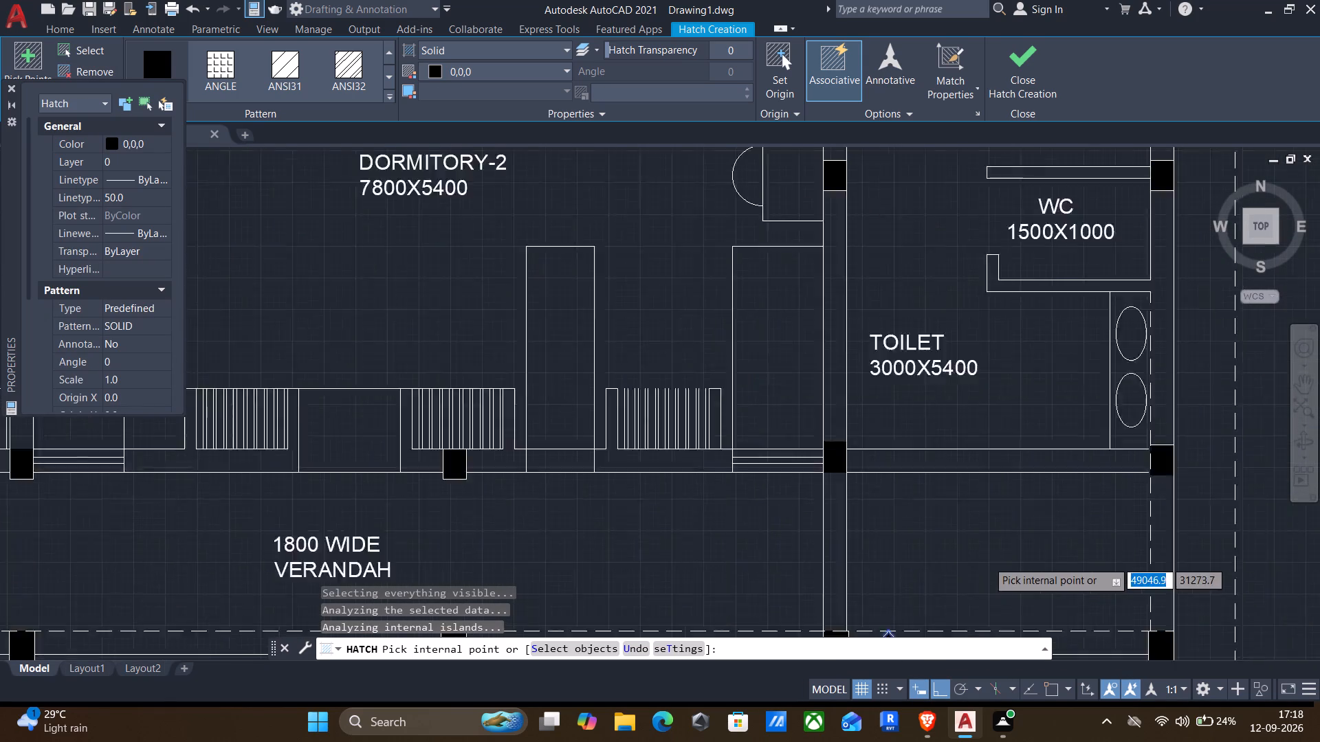
scroll(987, 561, "down", 1)
scroll(1152, 299, "up", 3)
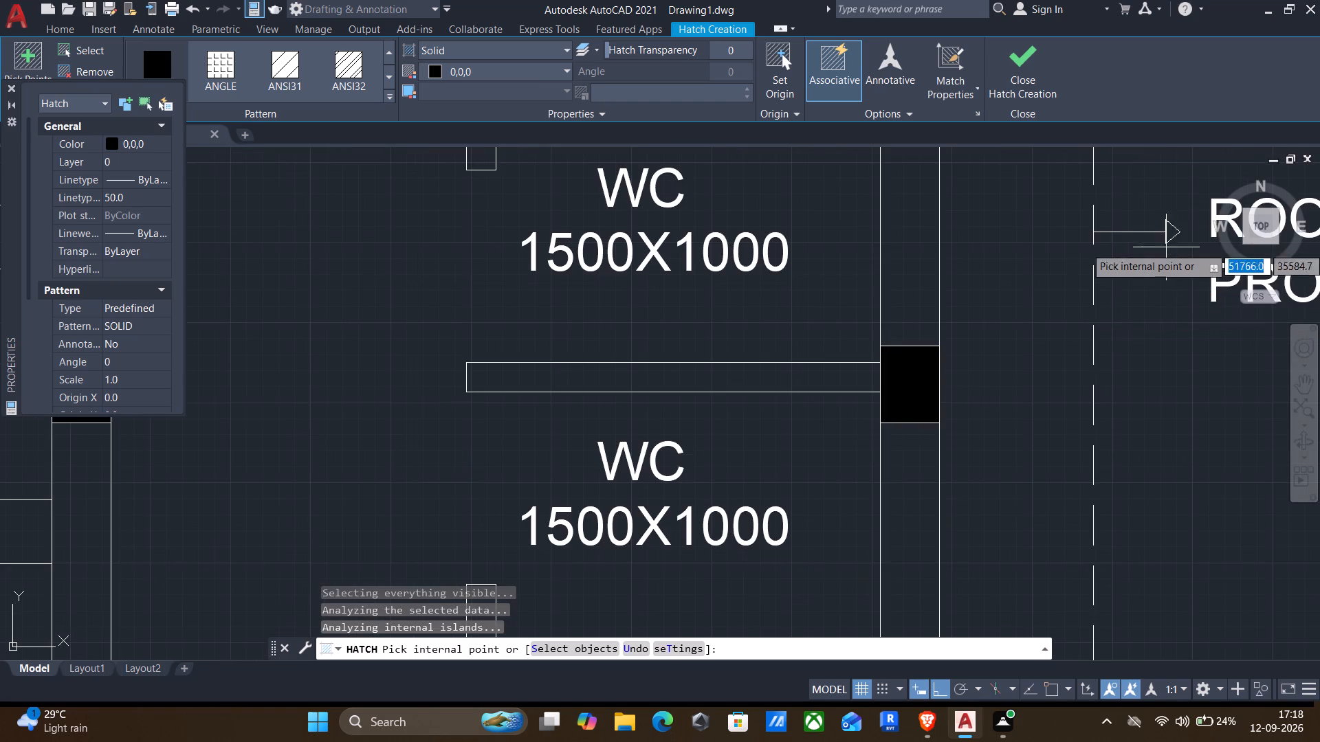
scroll(1173, 222, "up", 3)
left_click(1147, 258)
scroll(1112, 354, "down", 3)
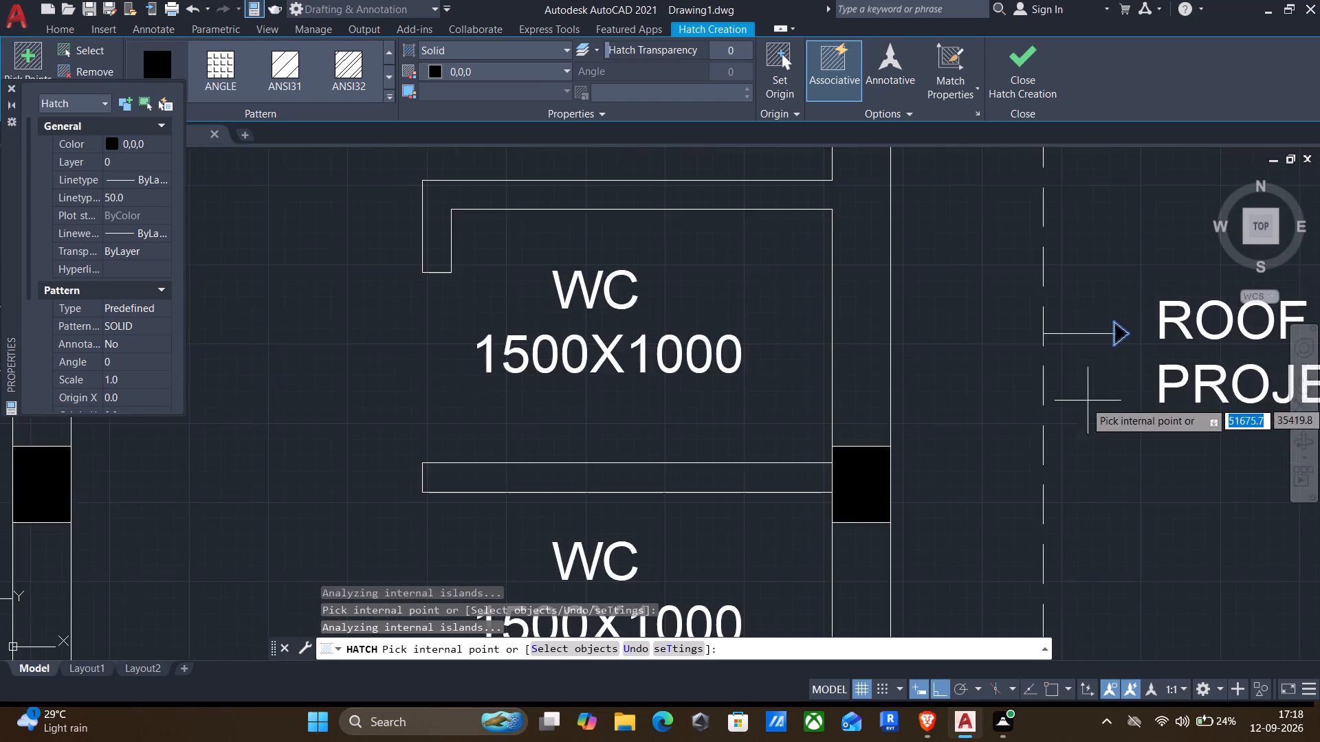
scroll(1086, 402, "down", 3)
key("Return")
Examine the whole floor plan with its labels and leader arrows.
scroll(1118, 506, "down", 2)
middle_click_drag(1116, 516, 1125, 469)
scroll(1123, 401, "up", 3)
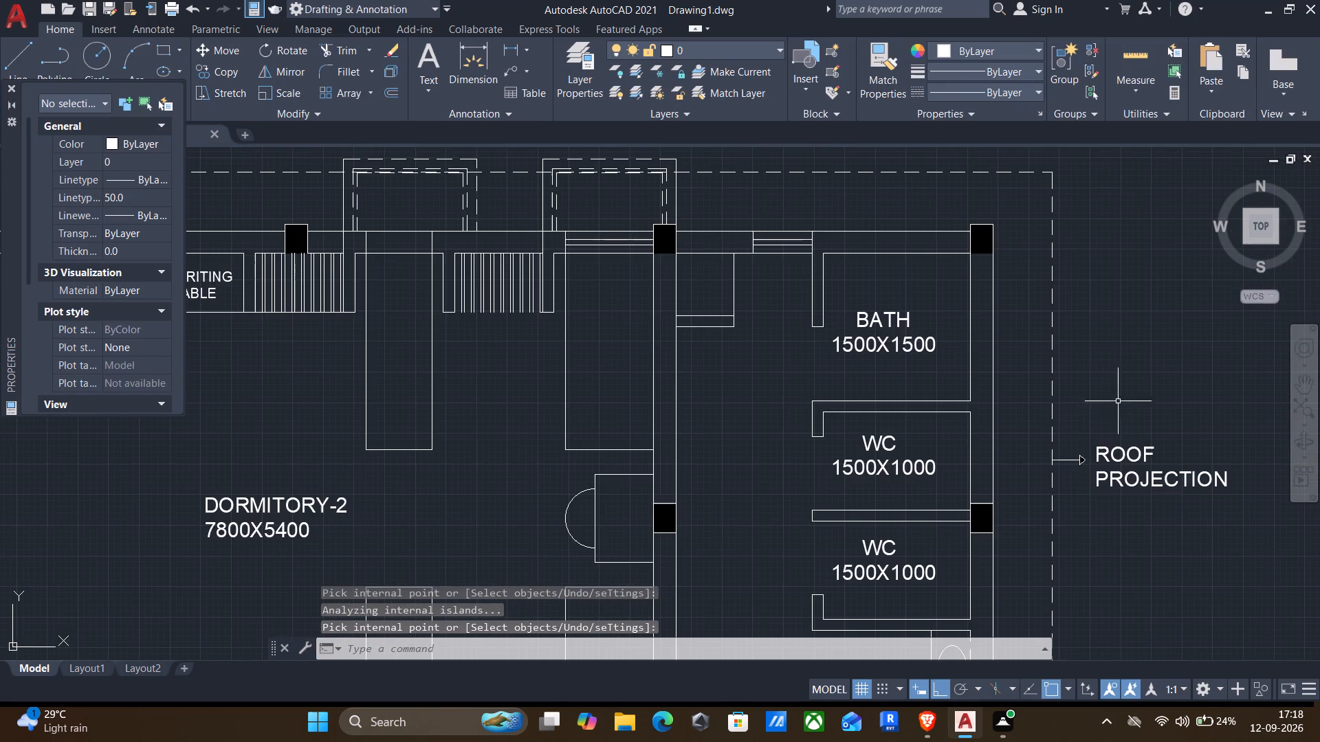
scroll(1086, 464, "up", 4)
scroll(1085, 466, "down", 7)
middle_click_drag(1065, 534, 1068, 420)
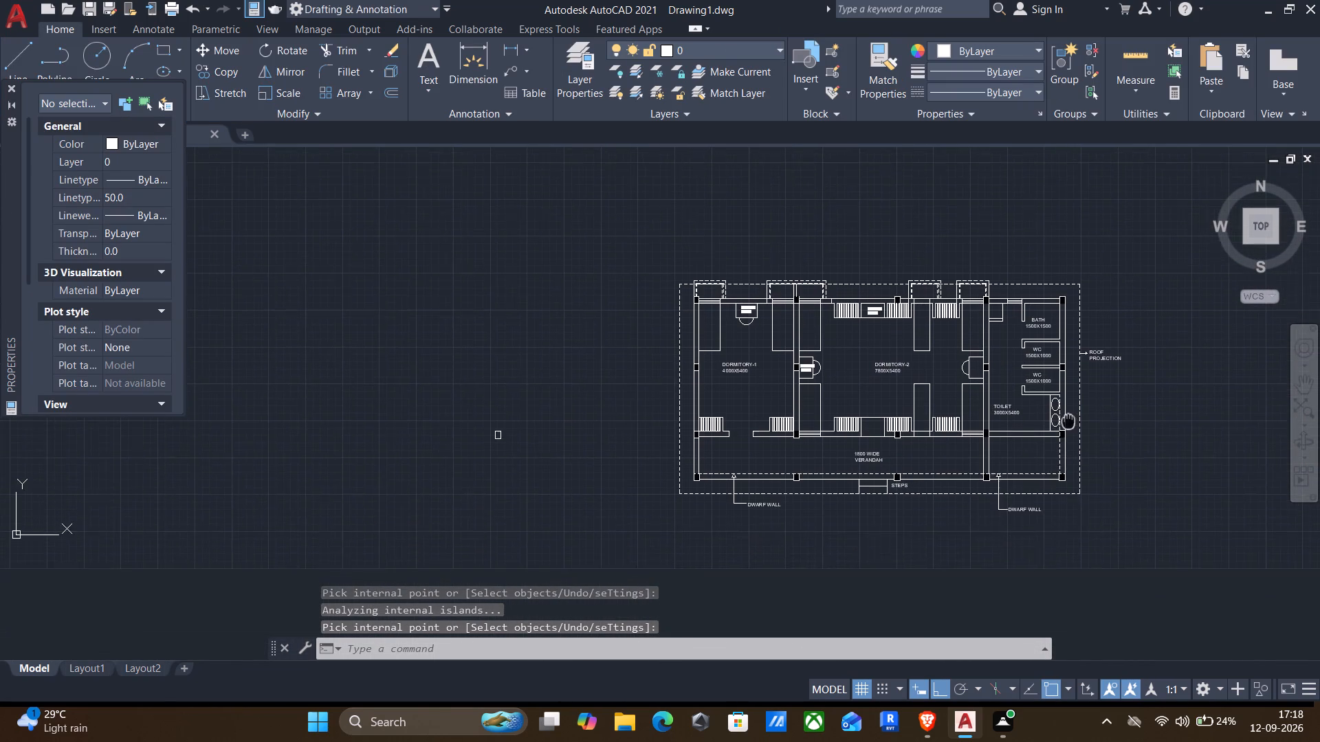
middle_click_drag(1068, 420, 1067, 409)
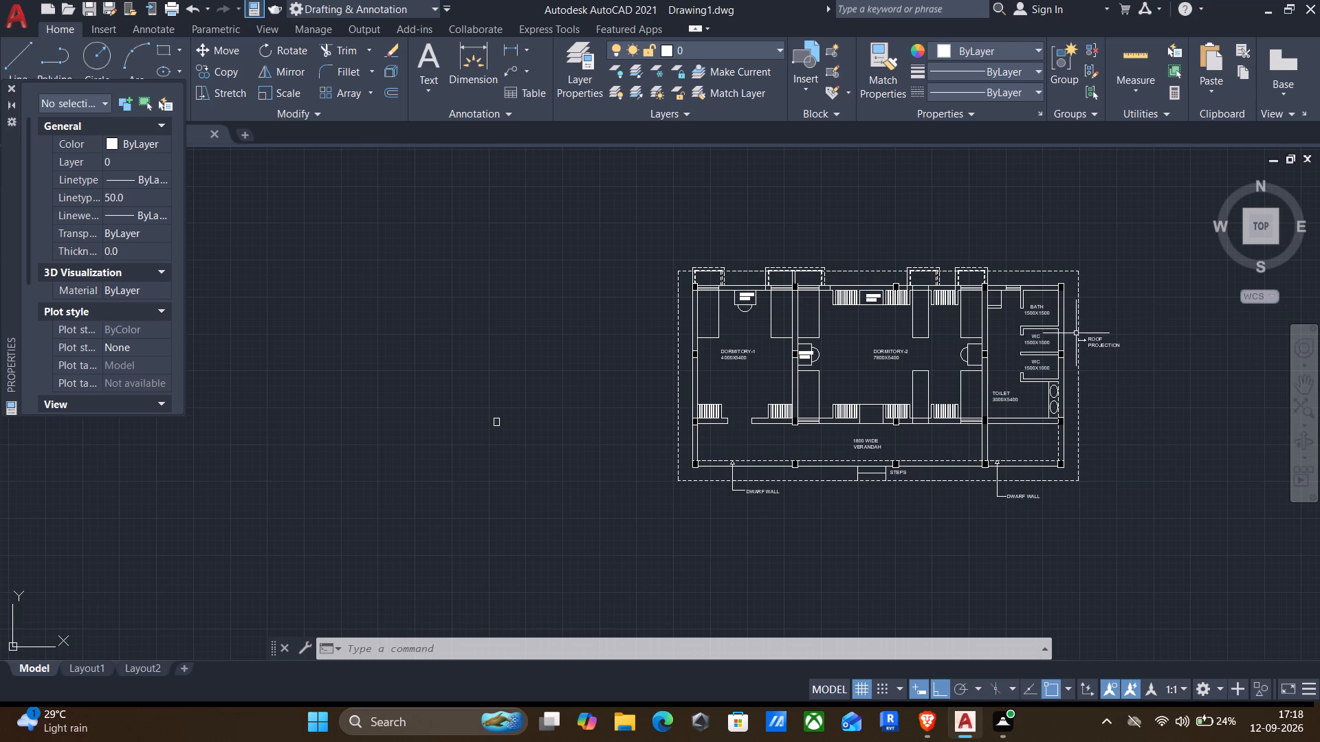
middle_click_drag(1002, 487, 923, 450)
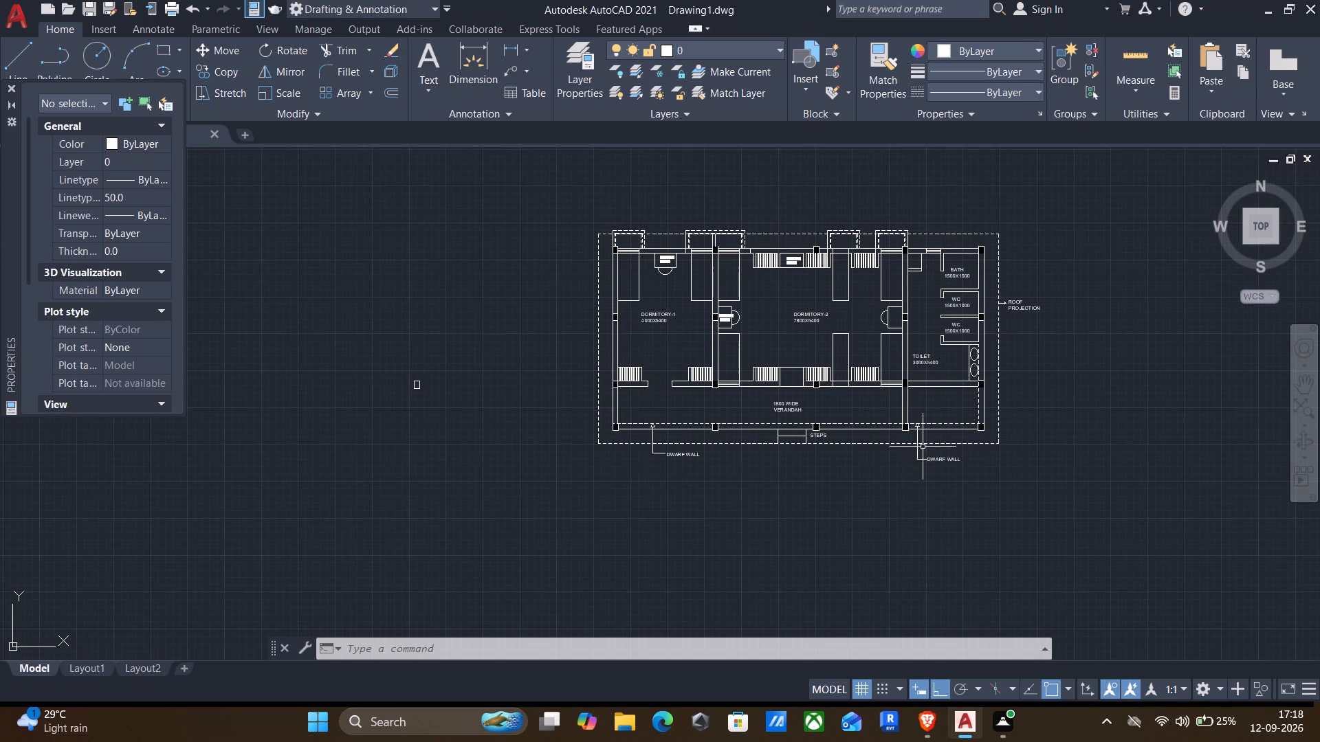
middle_click_drag(912, 520, 947, 510)
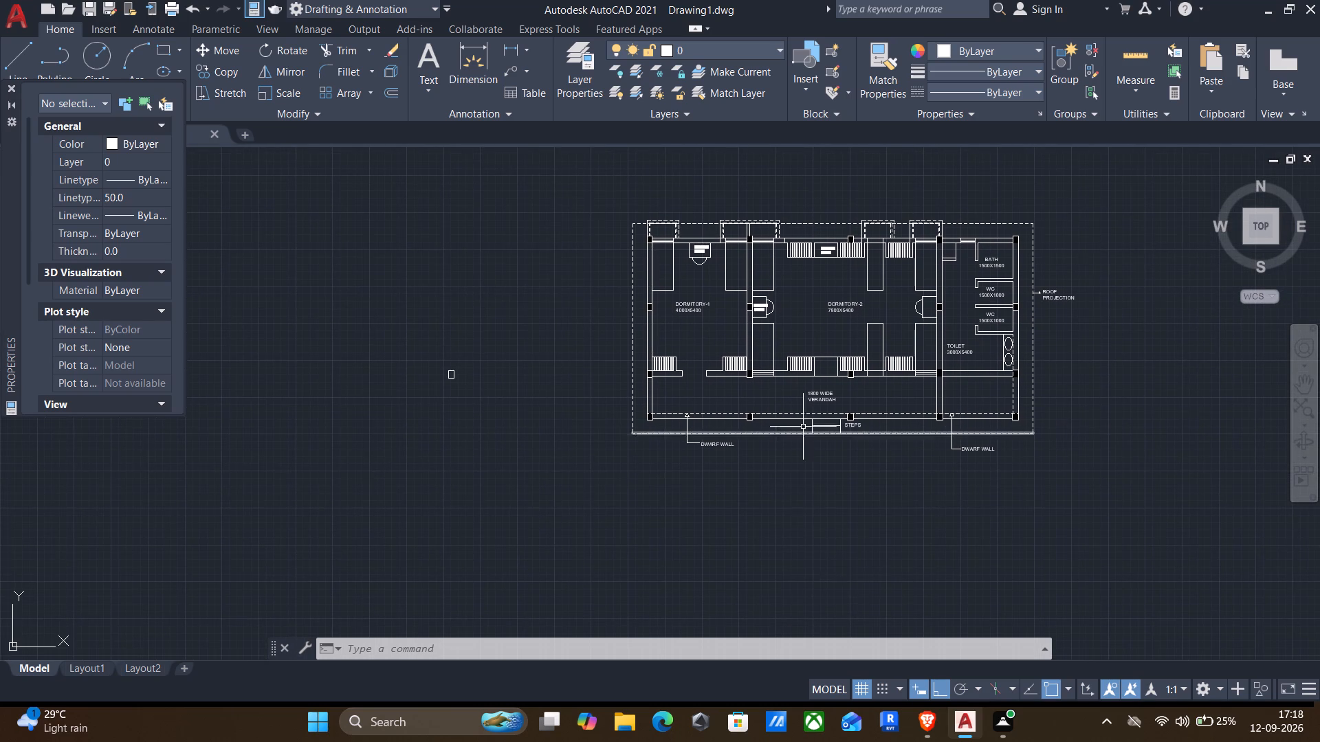
Draw a vertical line from near the middle of the steps' front edge up to just below the VERANDAH label.
scroll(817, 425, "up", 3)
key("l")
key("Return")
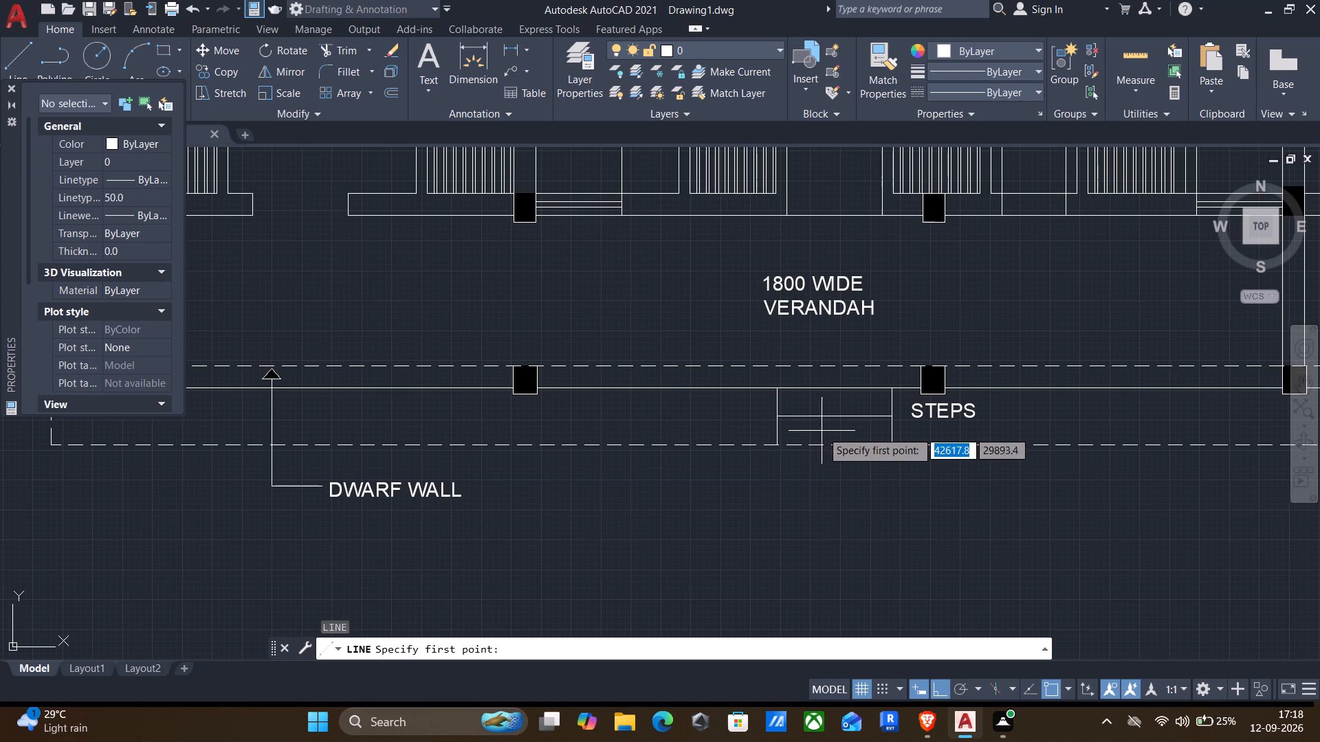
left_click(834, 442)
left_click(840, 329)
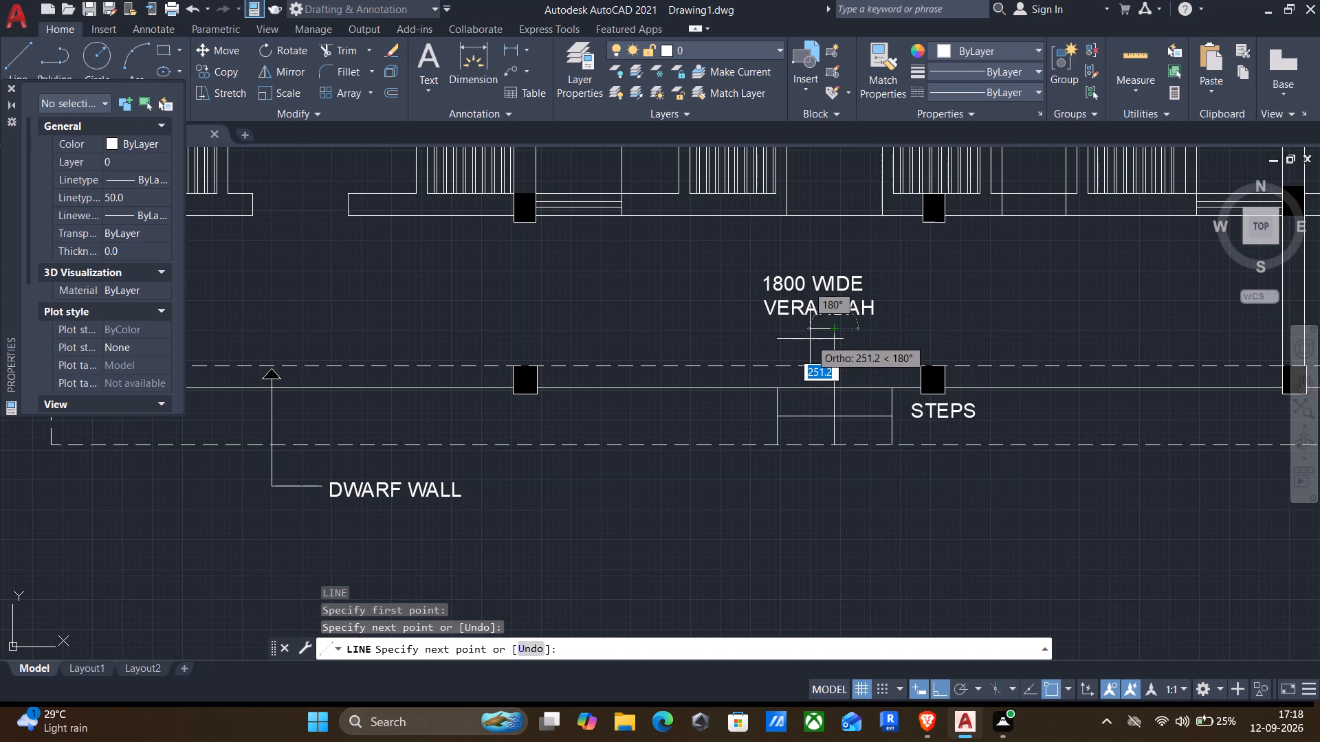
With Ortho off, draw half an arrowhead at the line's top end, with a sloping side about 184 units long and a base.
key("F8")
scroll(819, 336, "up", 3)
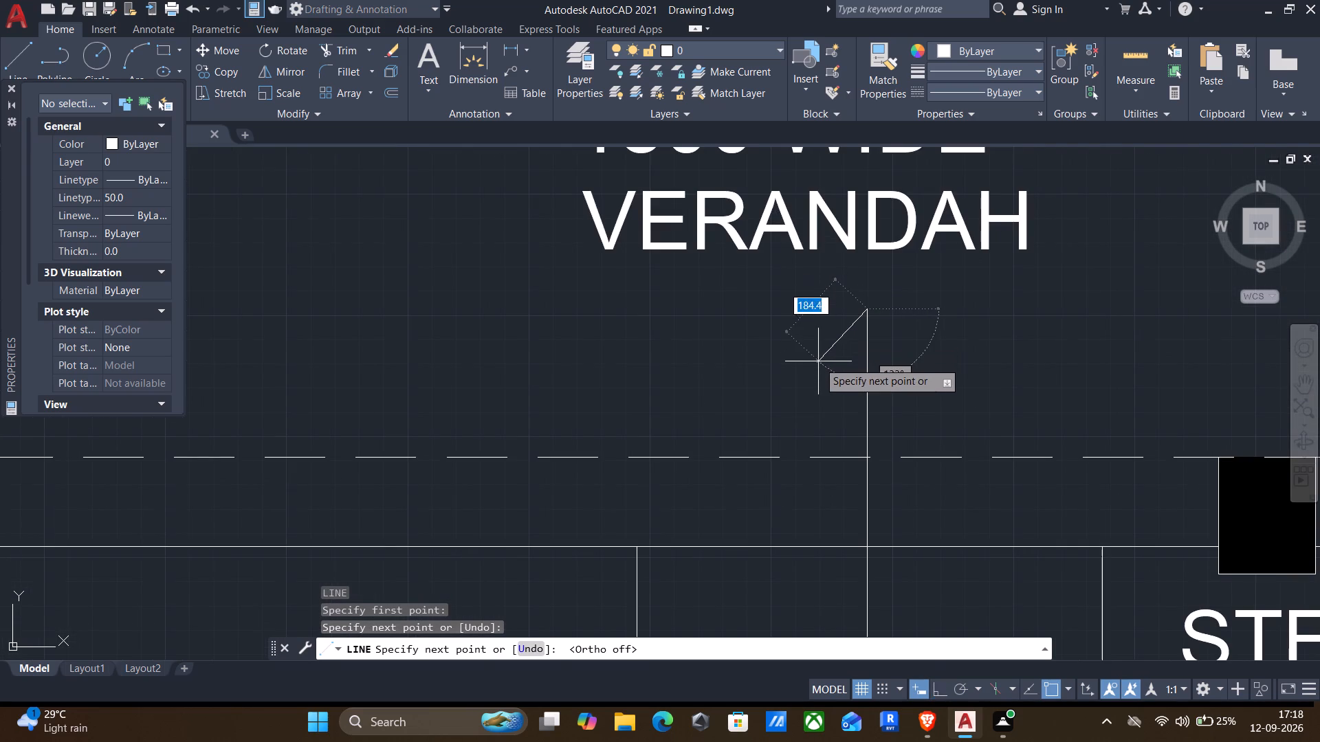
left_click(818, 362)
left_click(863, 361)
key("Return")
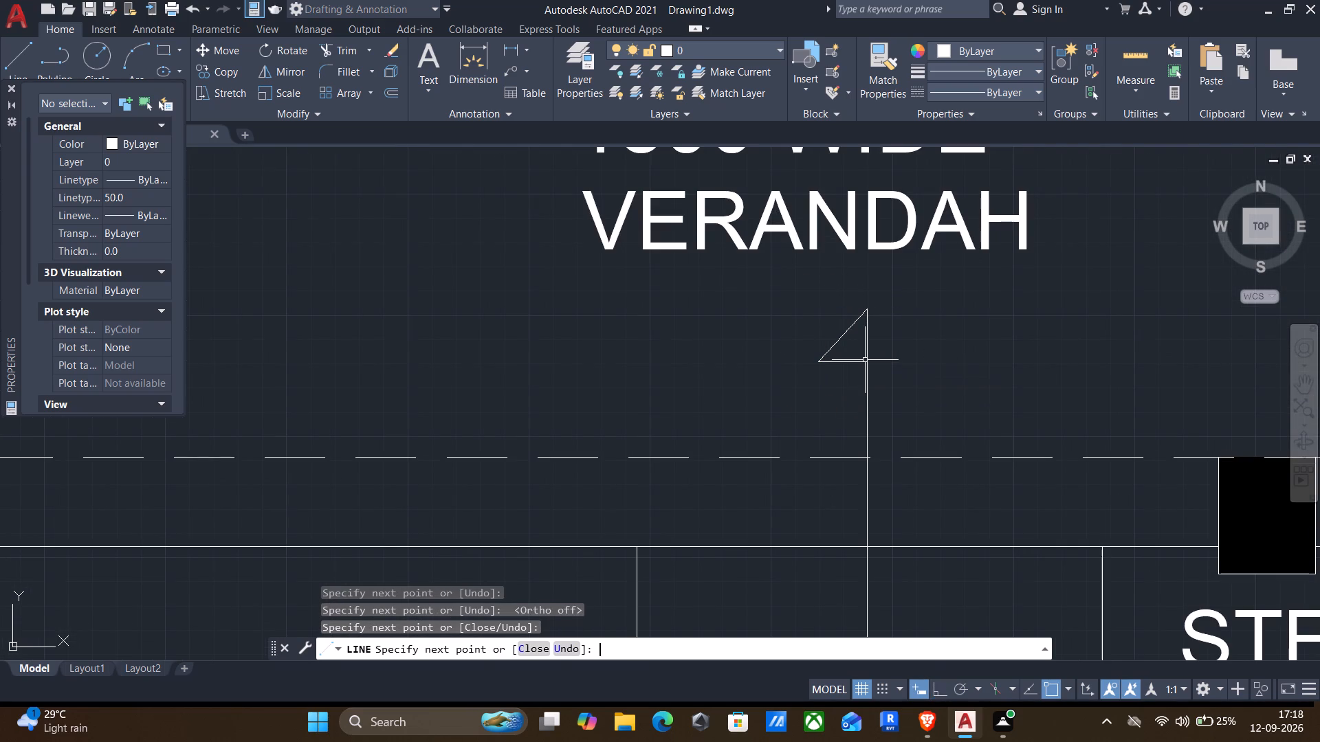
Mirror the half arrowhead about the vertical line to complete the steps arrow's head.
type("MI")
key("Return")
left_click_drag(770, 271, 783, 287)
left_click(955, 412)
key("Return")
left_click(866, 310)
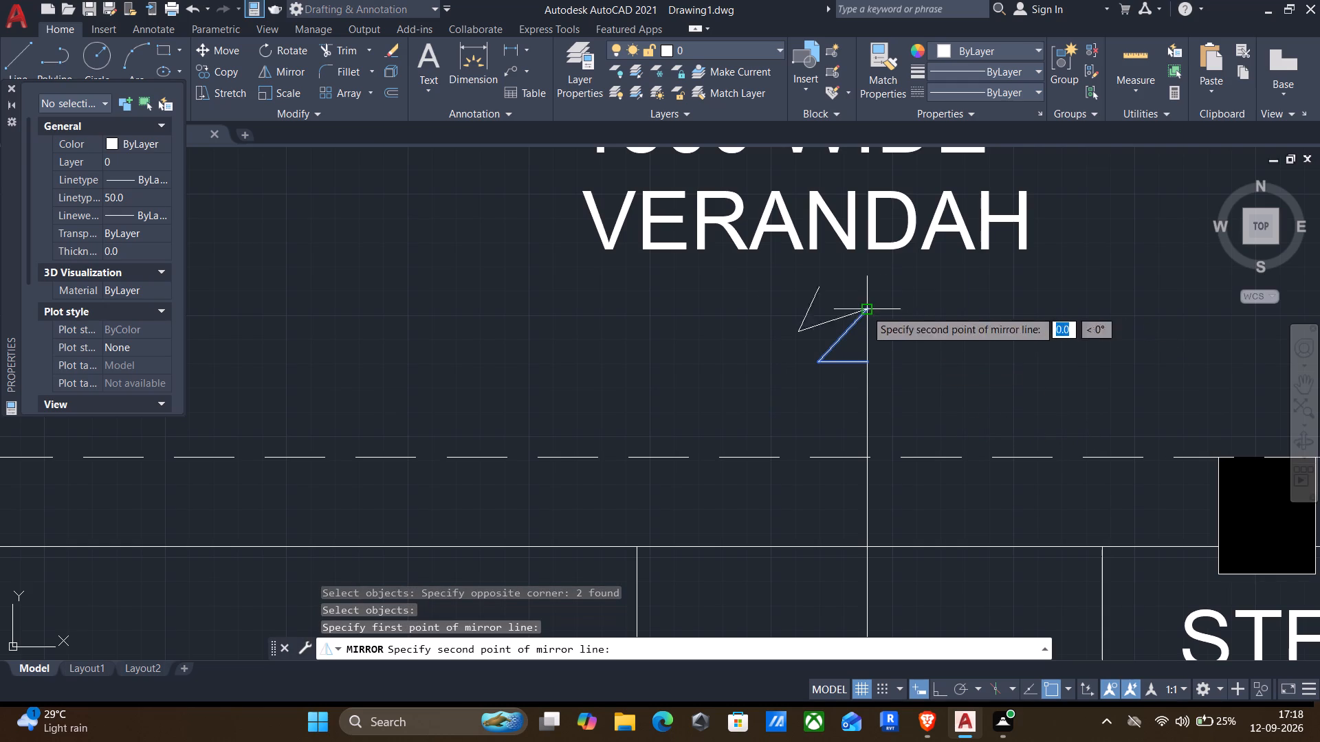
left_click(863, 368)
key("Return")
Trim the vertical line inside the arrowhead, leaving a shaft about 1077 units long.
type("TR")
key("Return")
left_click_drag(874, 341, 870, 341)
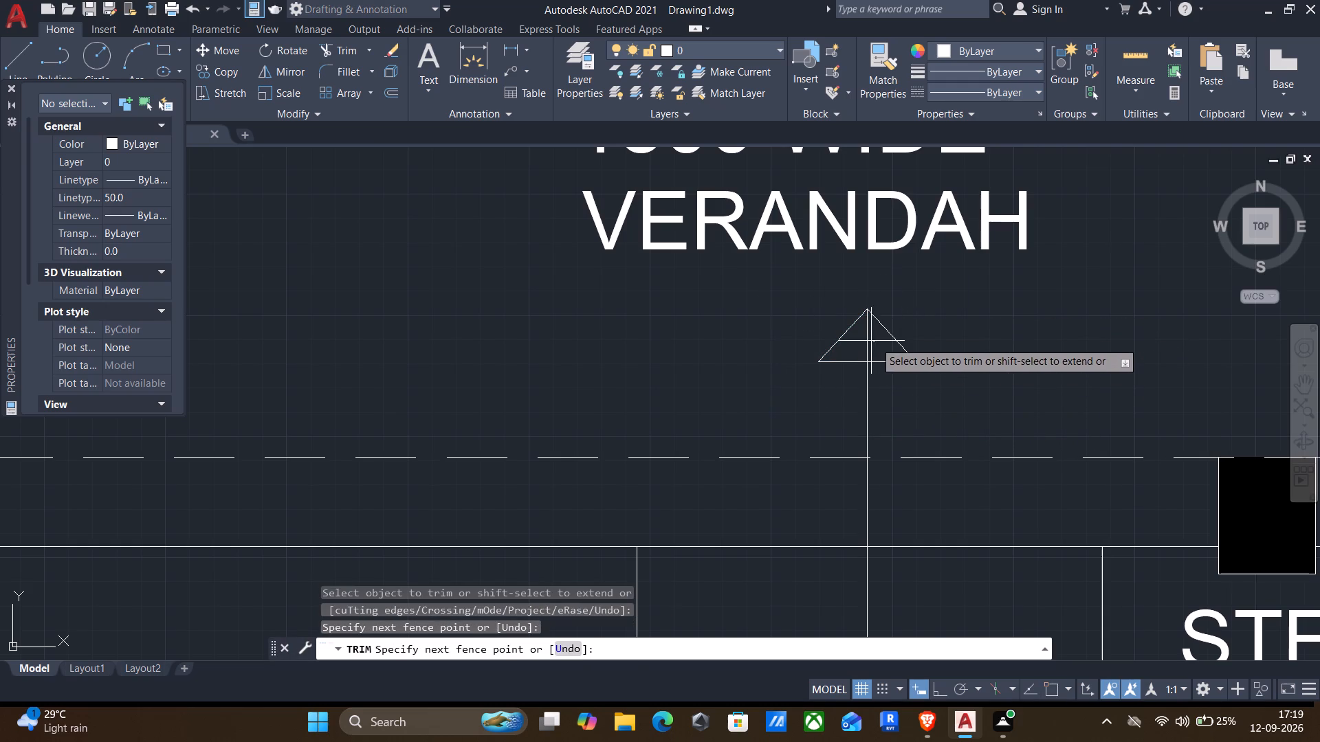
left_click_drag(870, 341, 857, 349)
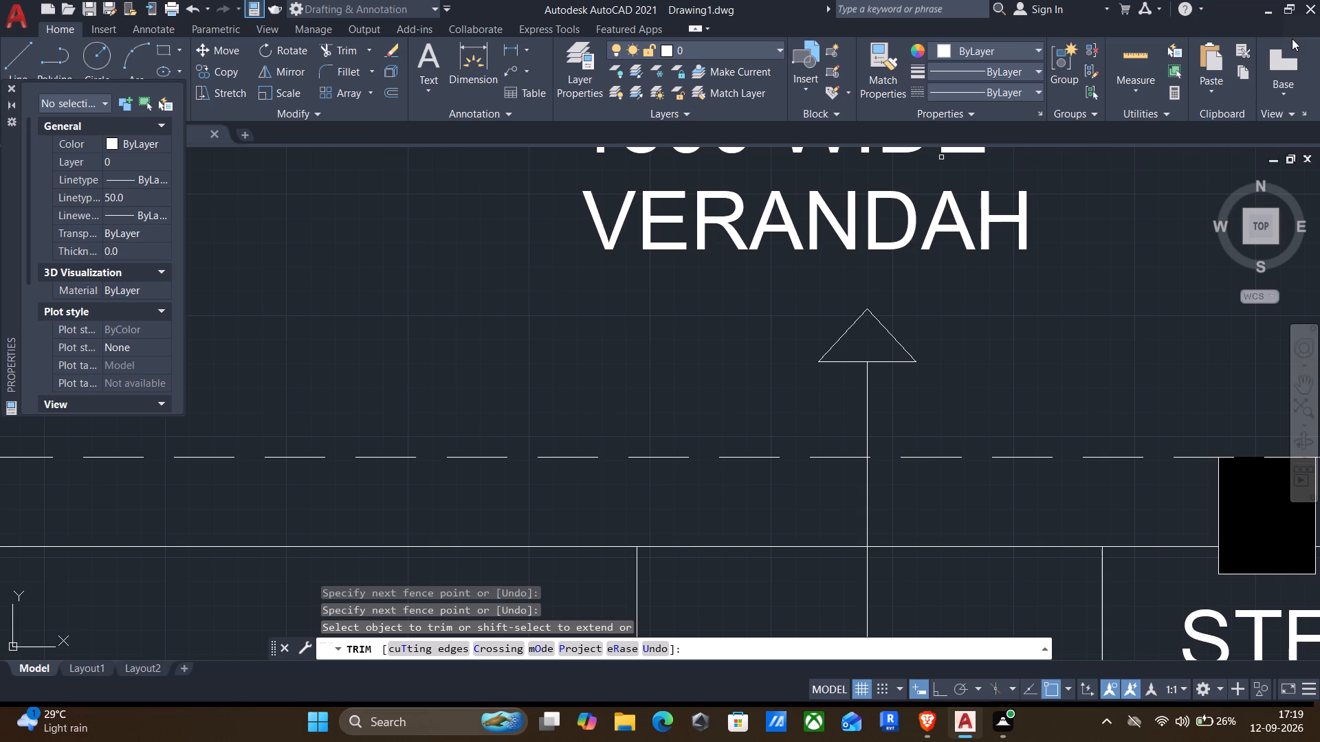
key("Escape")
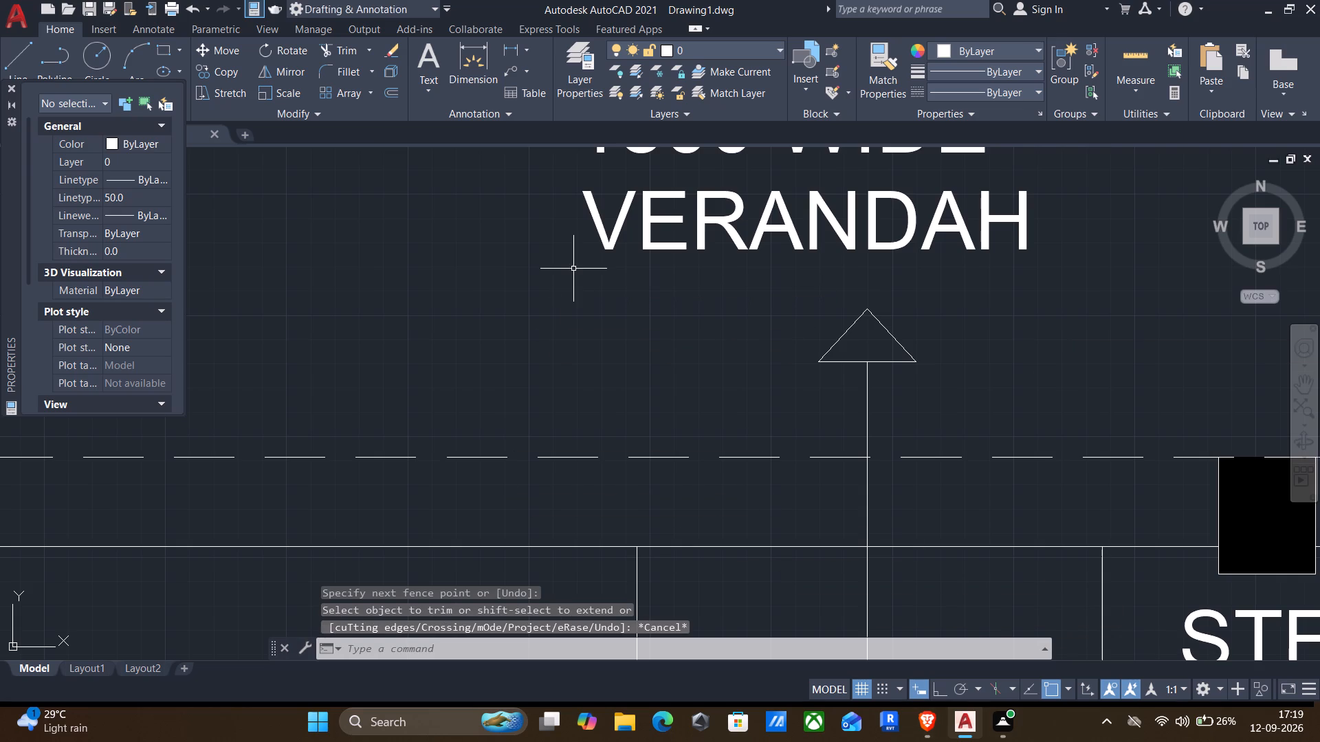
Fill the steps arrow's head with a solid black hatch.
key("h")
key("Return")
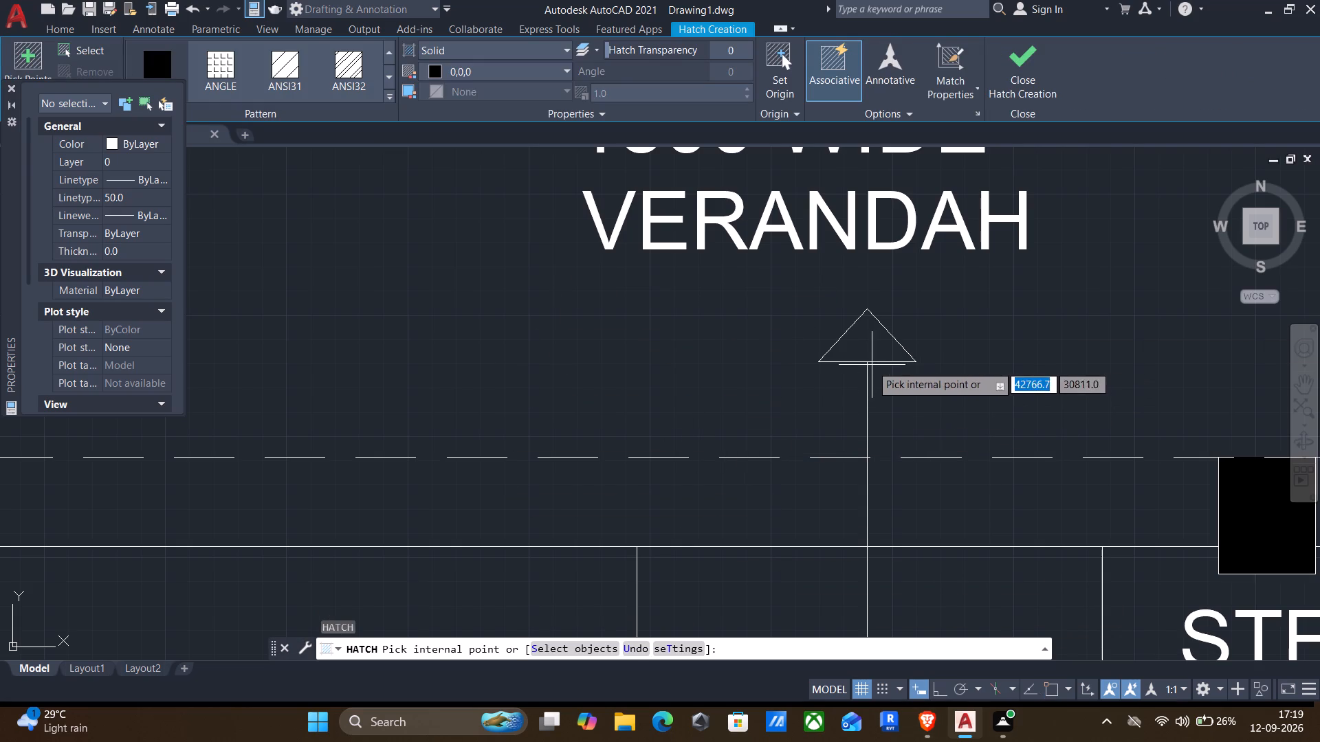
left_click(866, 348)
key("Return")
Quick-measure the steps and the arrow running through them.
scroll(866, 348, "down", 2)
middle_click_drag(773, 383, 743, 388)
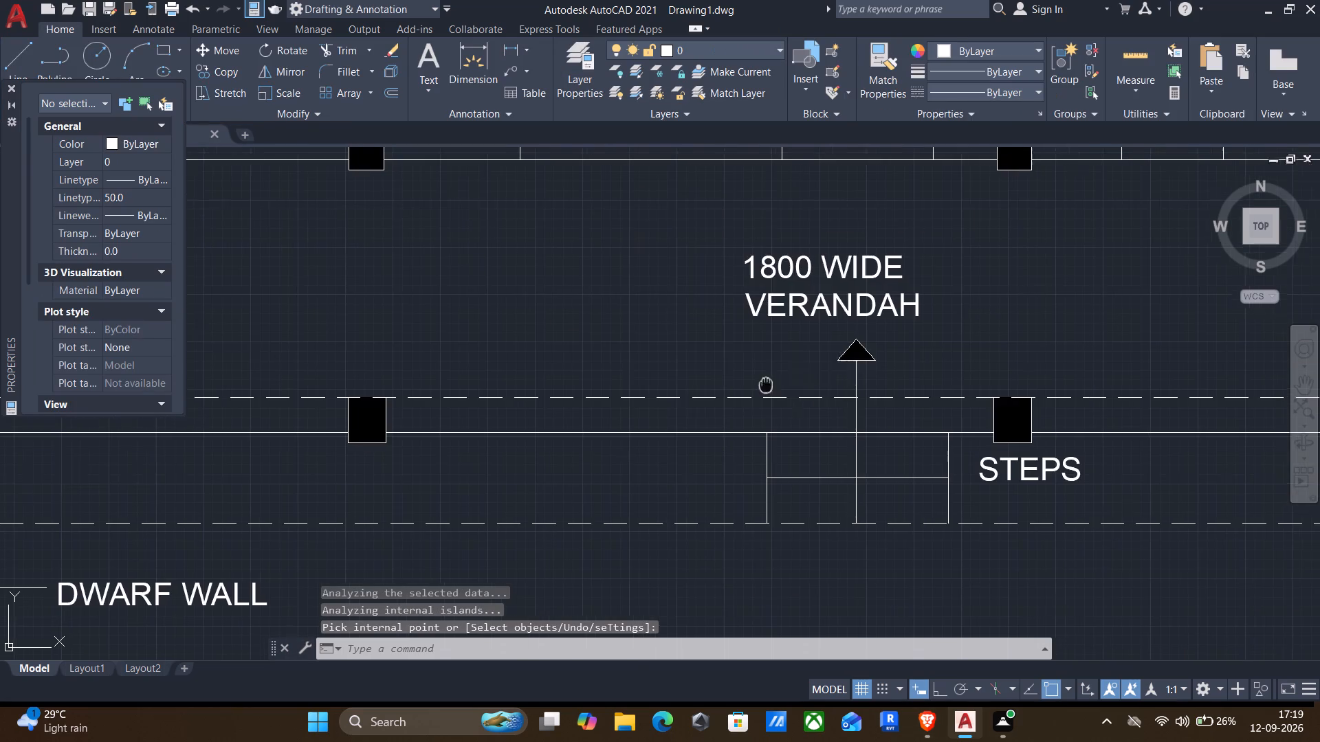
middle_click_drag(743, 388, 689, 392)
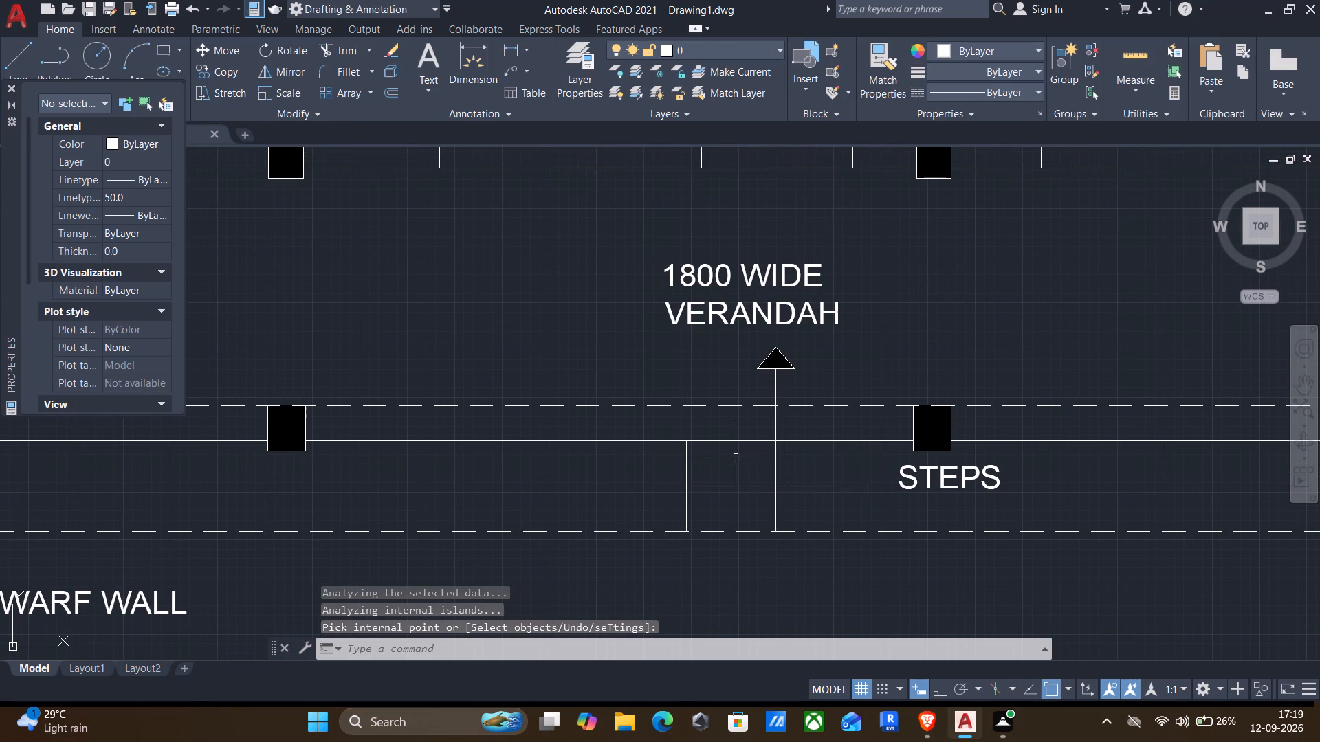
left_click(1129, 59)
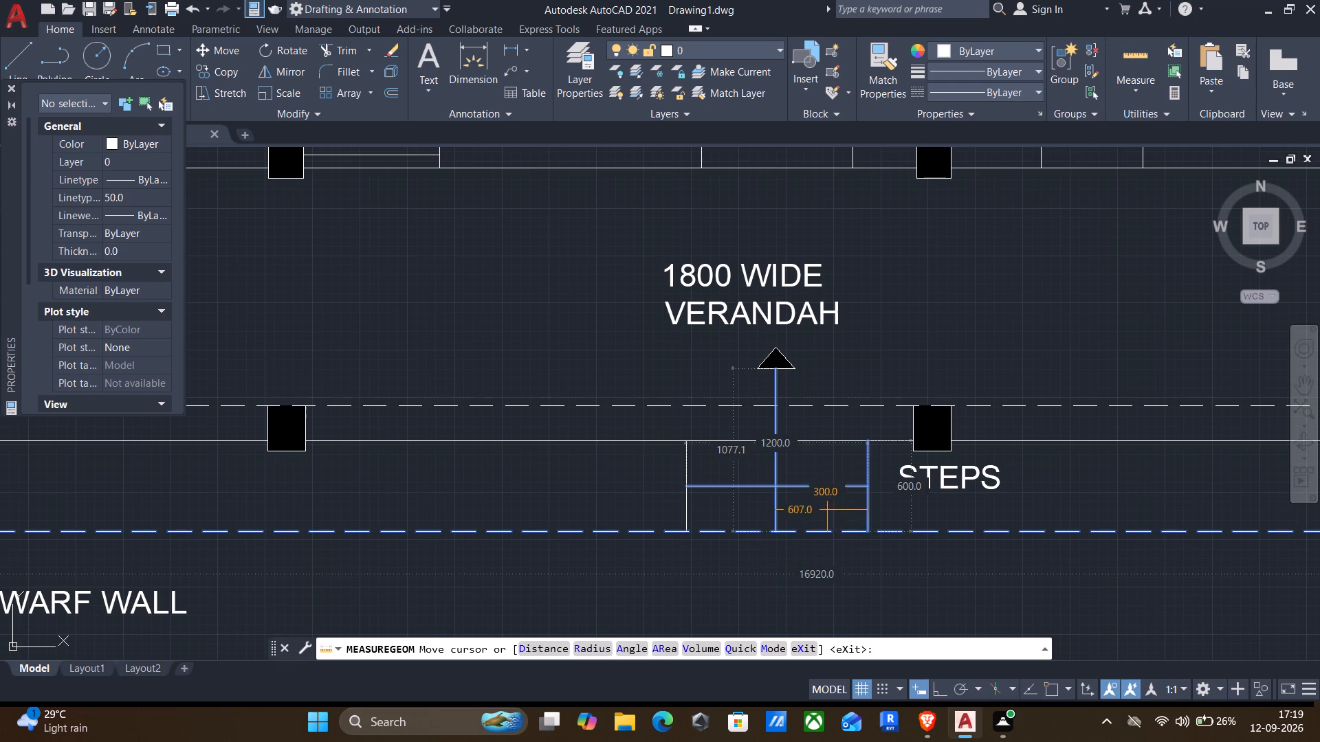
key("Escape")
Add a linear dimension across the full width of the steps, placed about 470 units below their front edge.
middle_click_drag(796, 534, 786, 531)
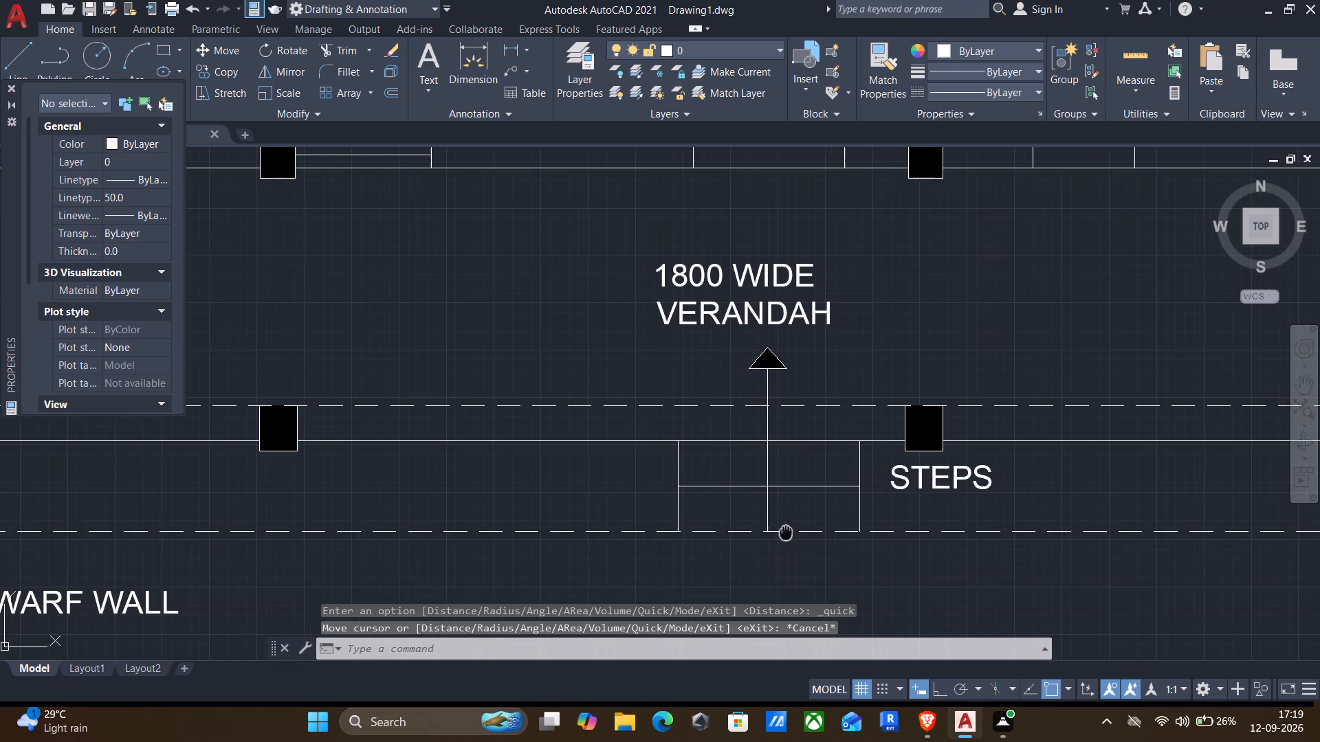
middle_click_drag(786, 531, 784, 492)
middle_click_drag(534, 540, 602, 450)
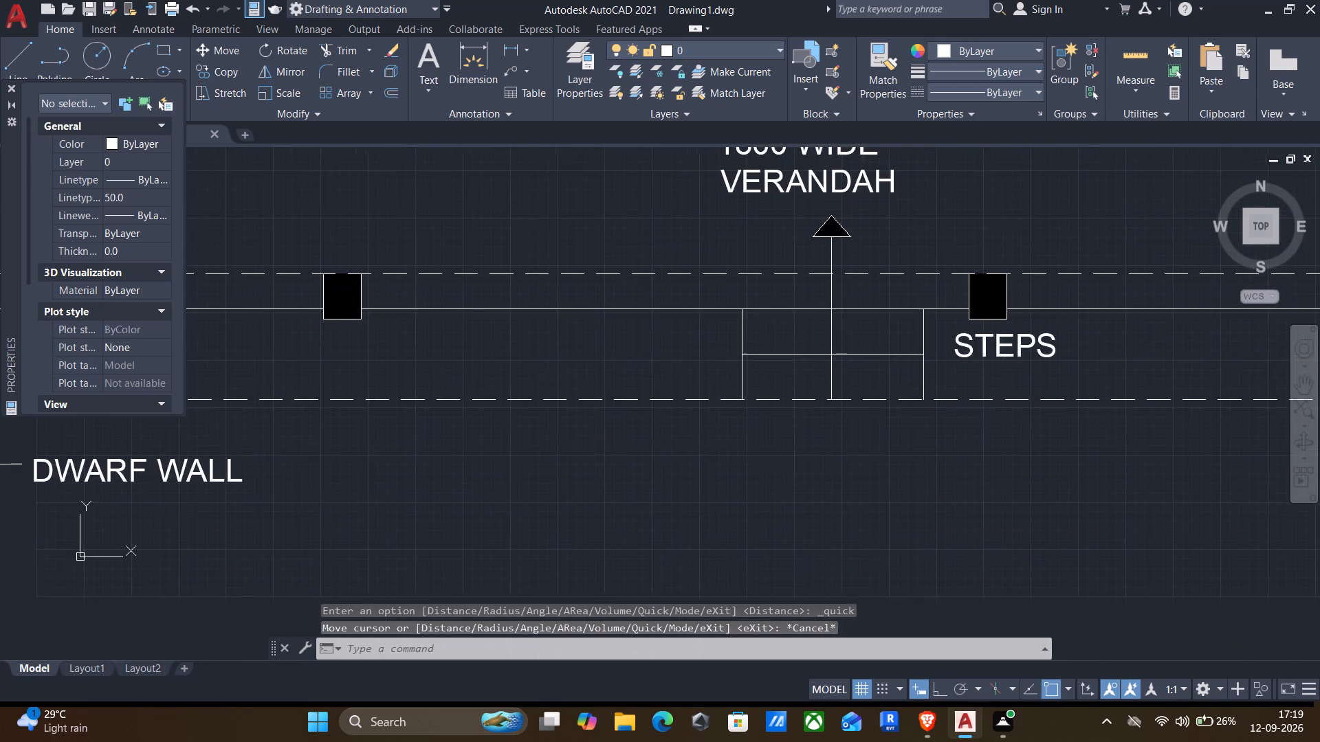
scroll(602, 449, "down", 2)
middle_click_drag(573, 475, 522, 481)
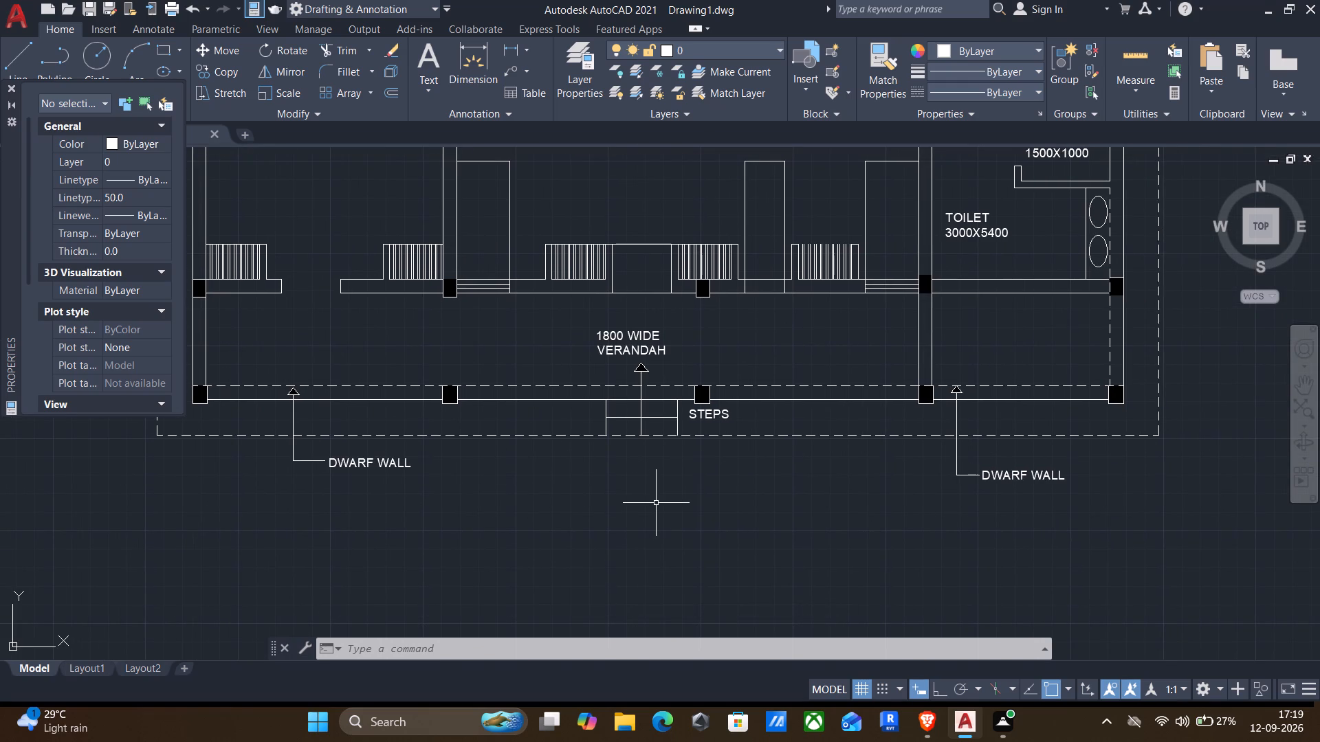
left_click(511, 48)
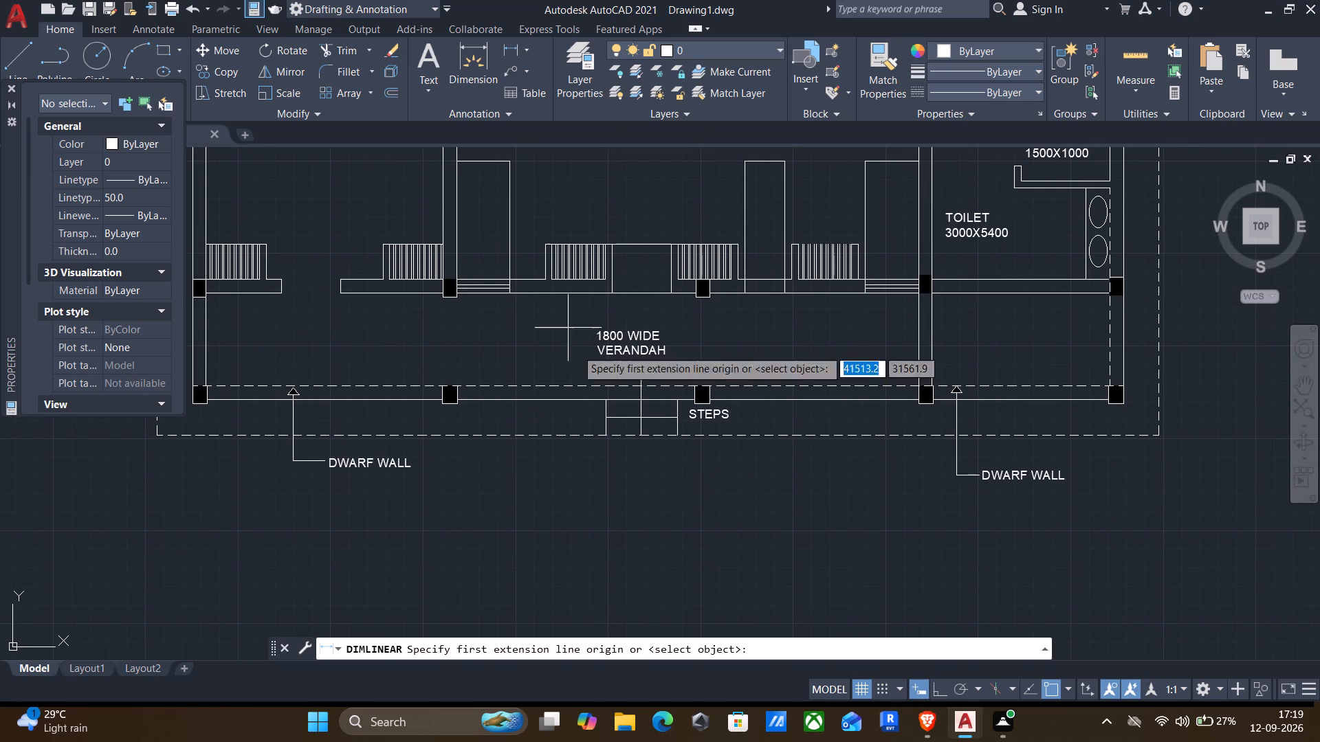
scroll(638, 429, "up", 1)
left_click(582, 436)
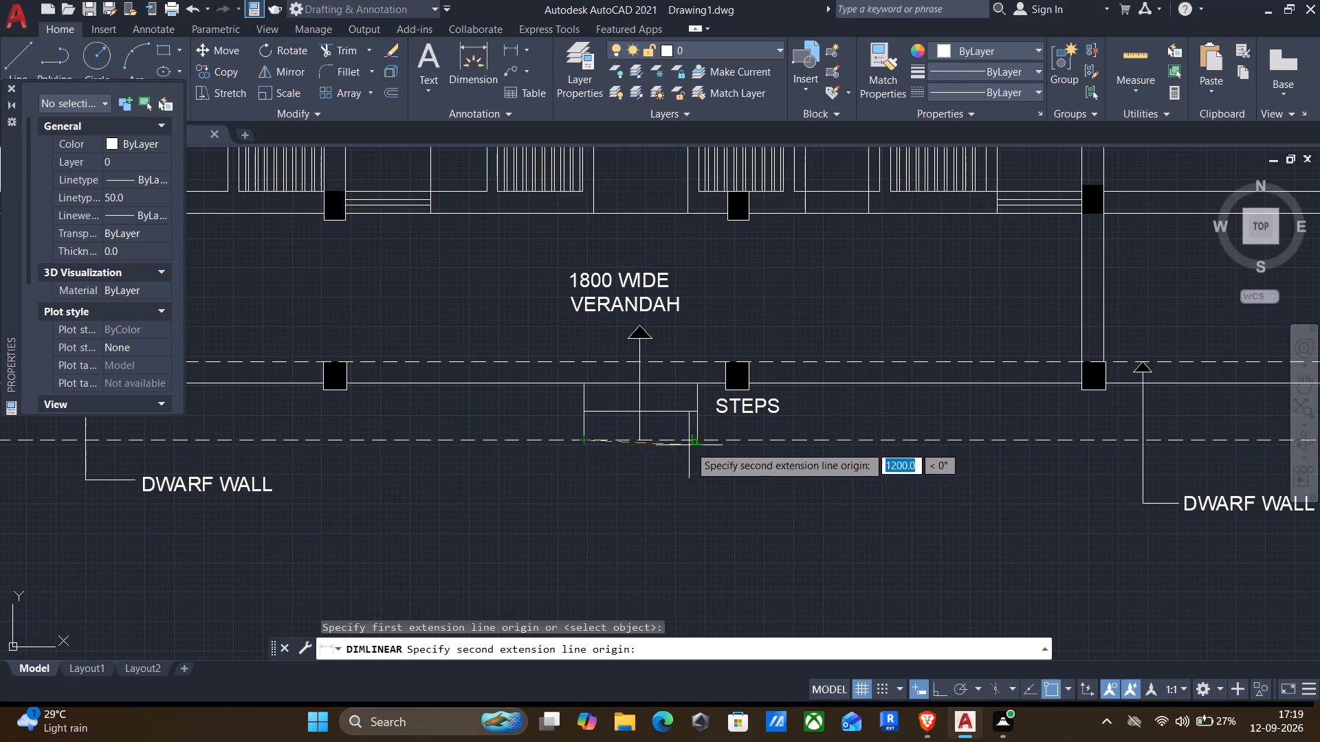
left_click(701, 439)
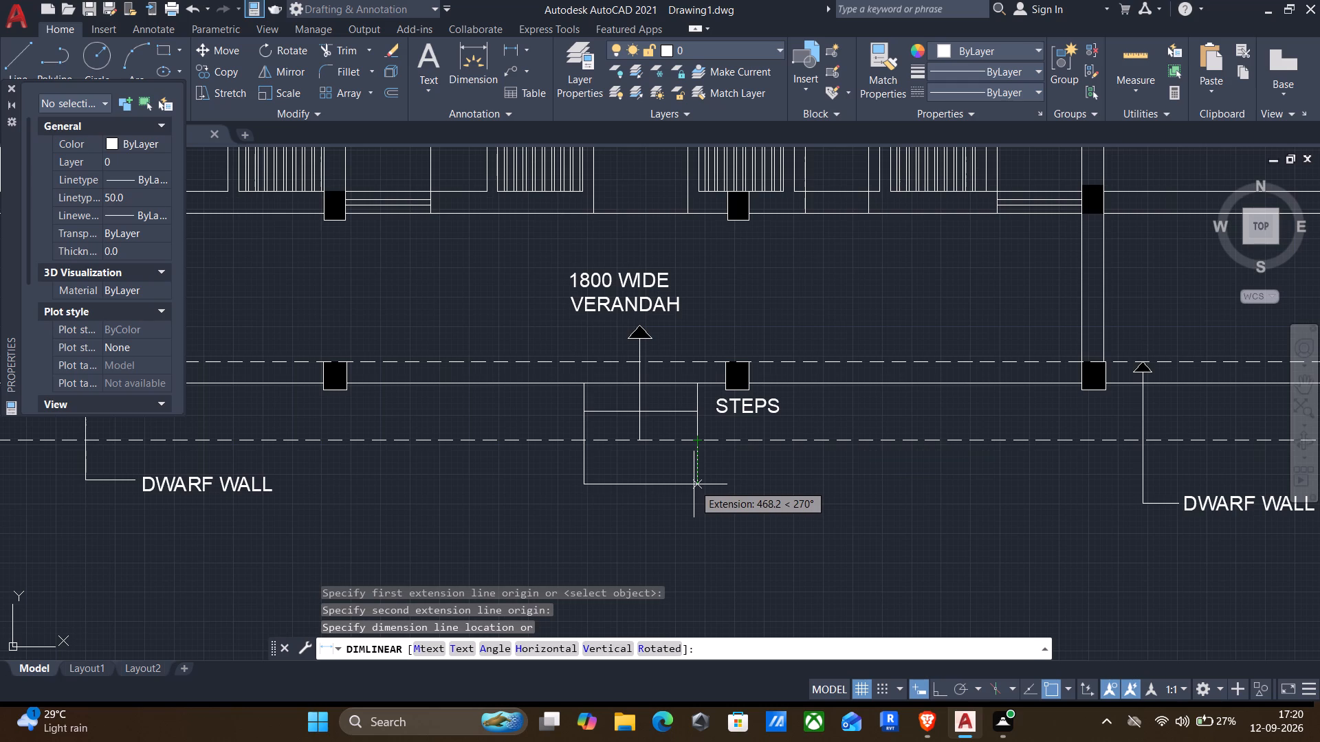
left_click(692, 484)
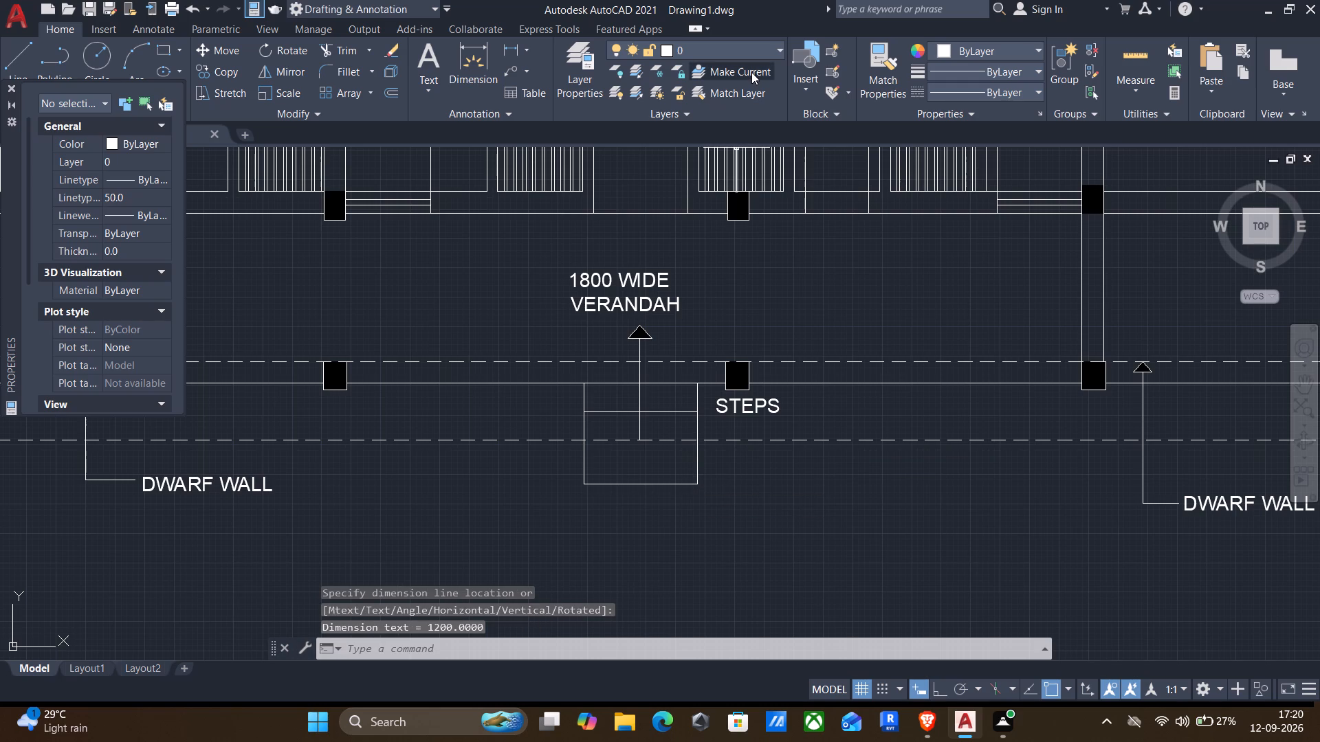
Modify the Standard dimension style to primary-unit precision 0 and text height 150, and set it current.
key("d")
type("IM")
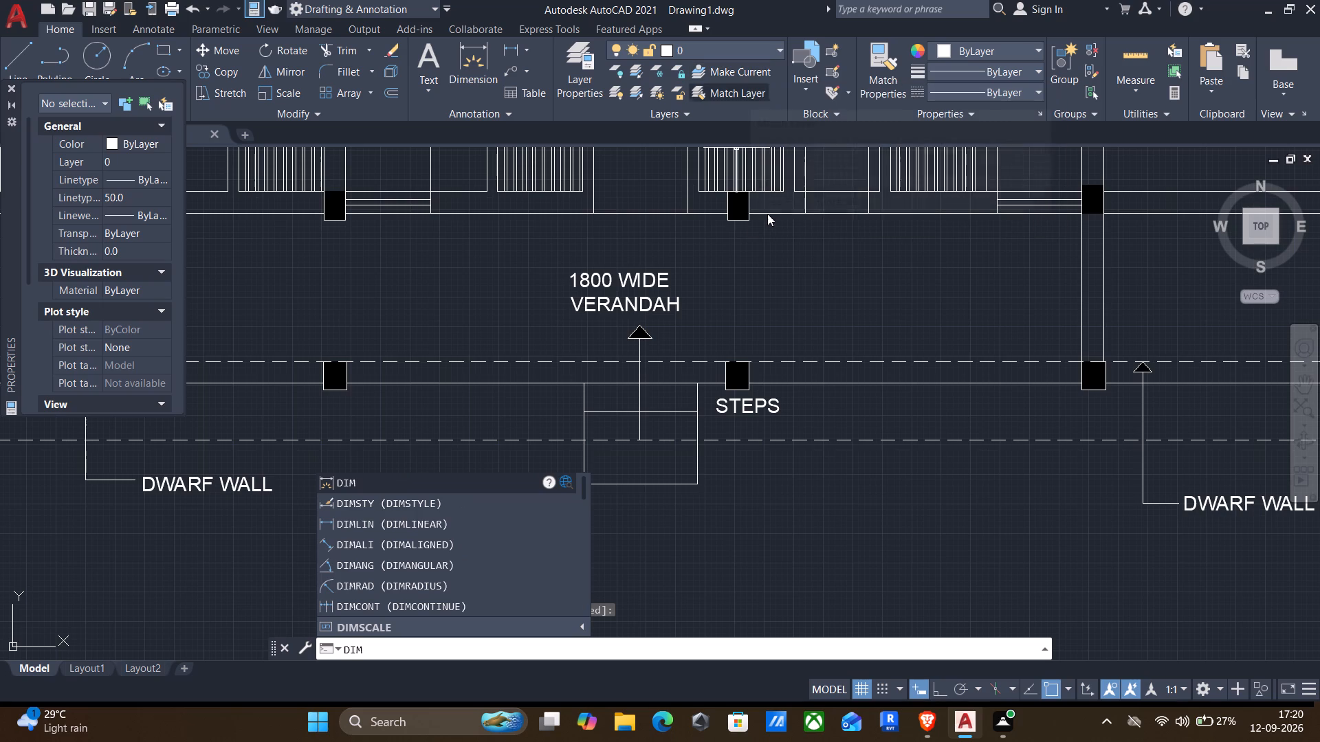
left_click(399, 499)
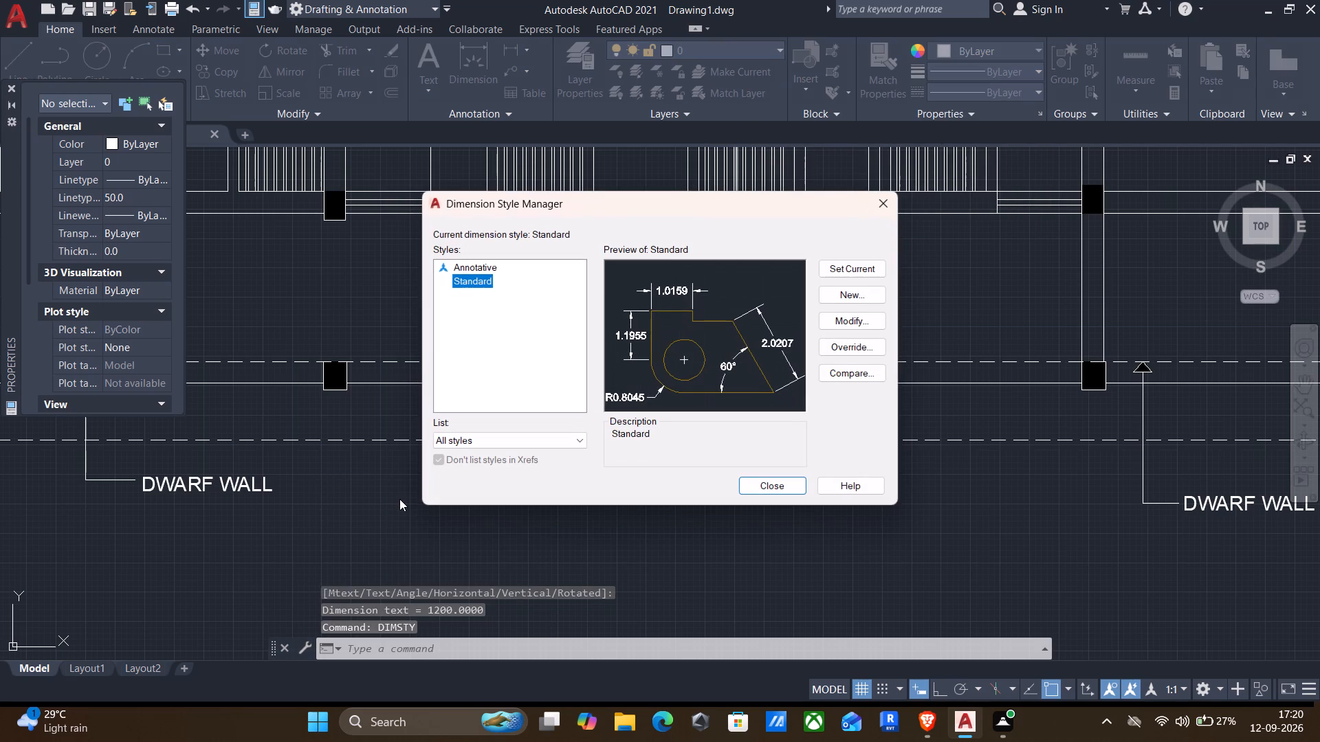
left_click(848, 326)
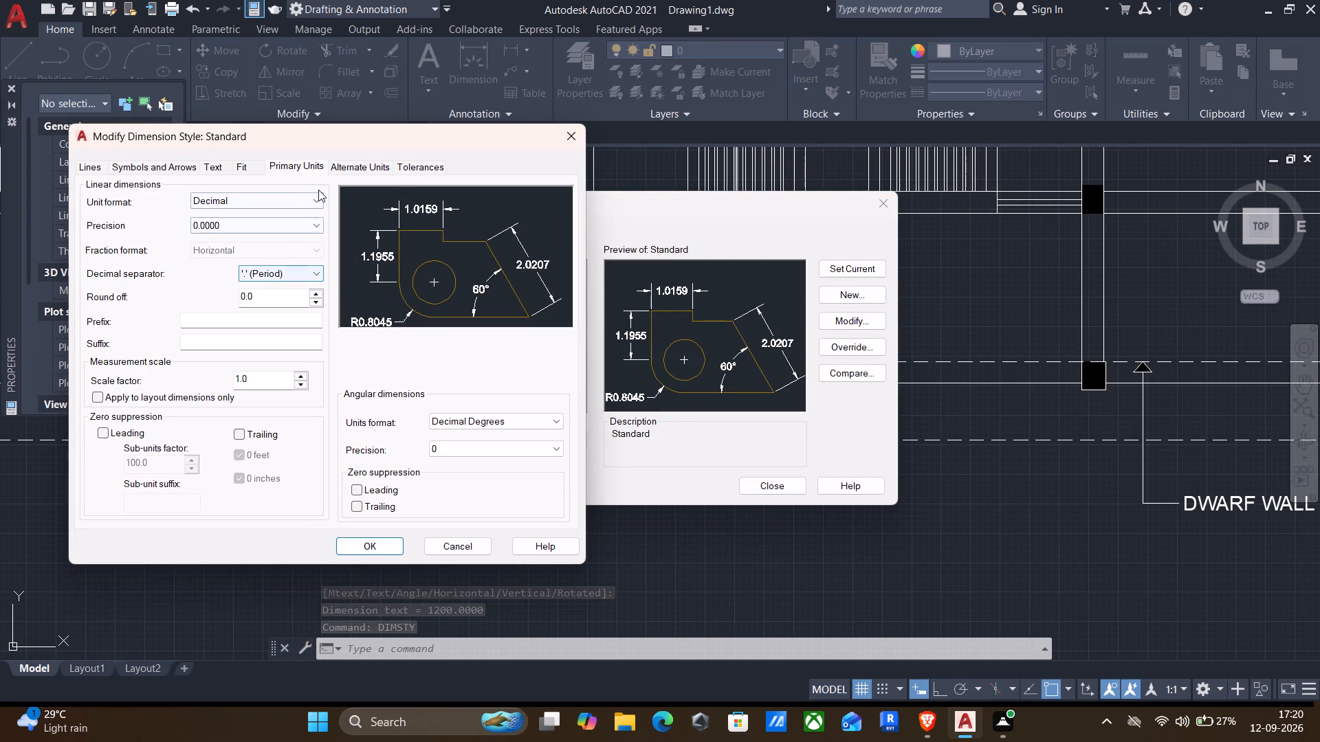
left_click(250, 227)
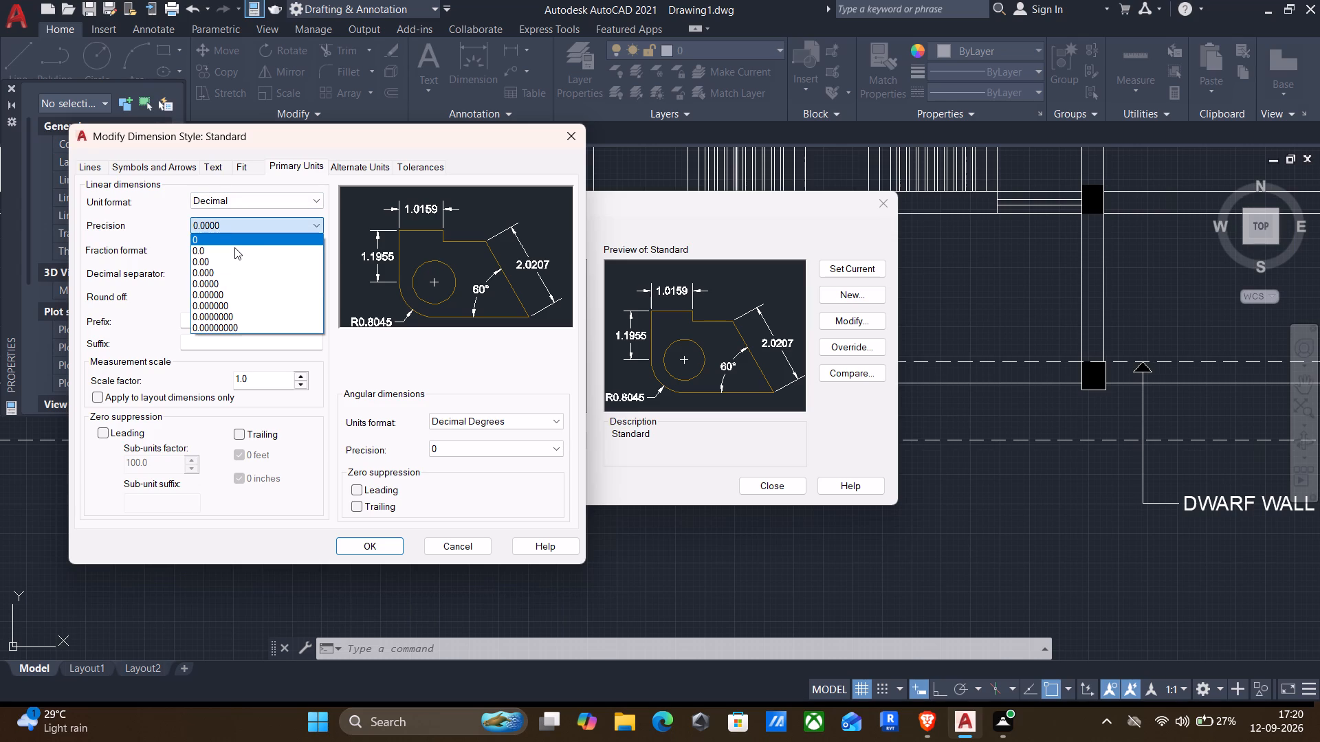
left_click(232, 240)
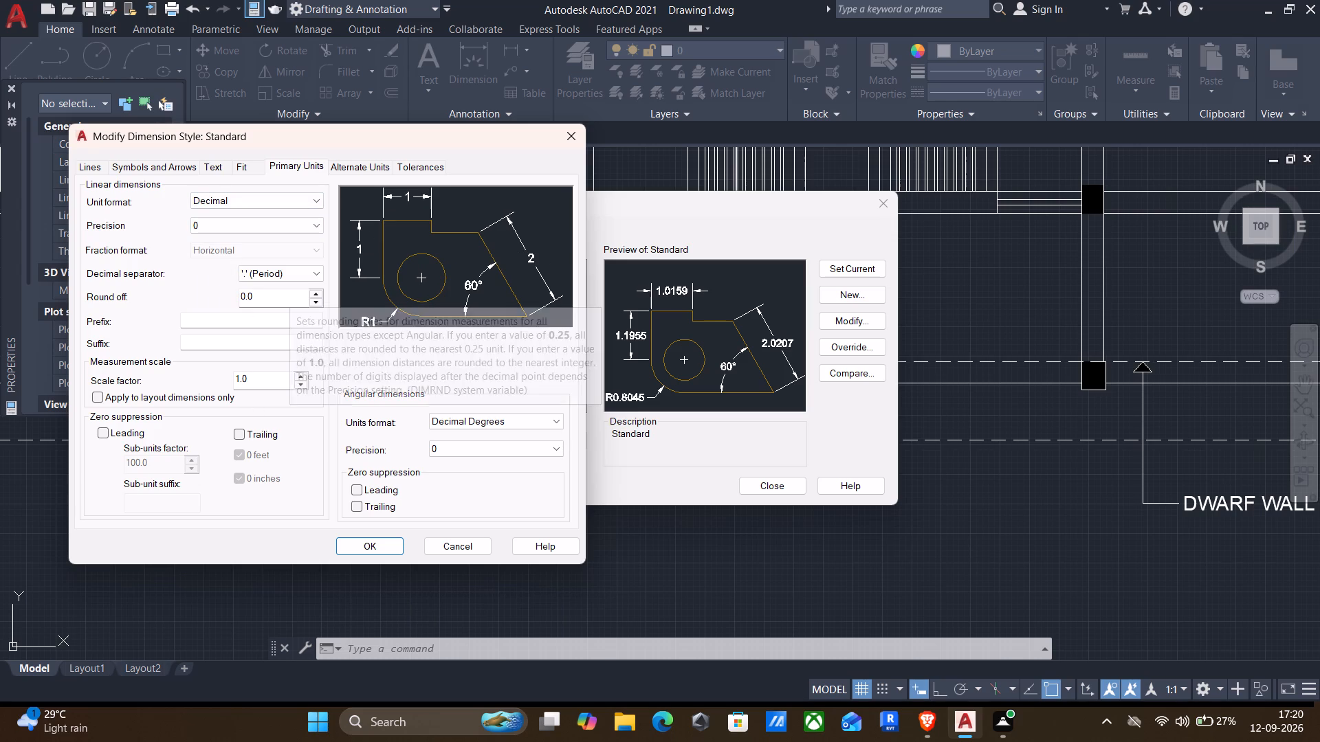
left_click(281, 300)
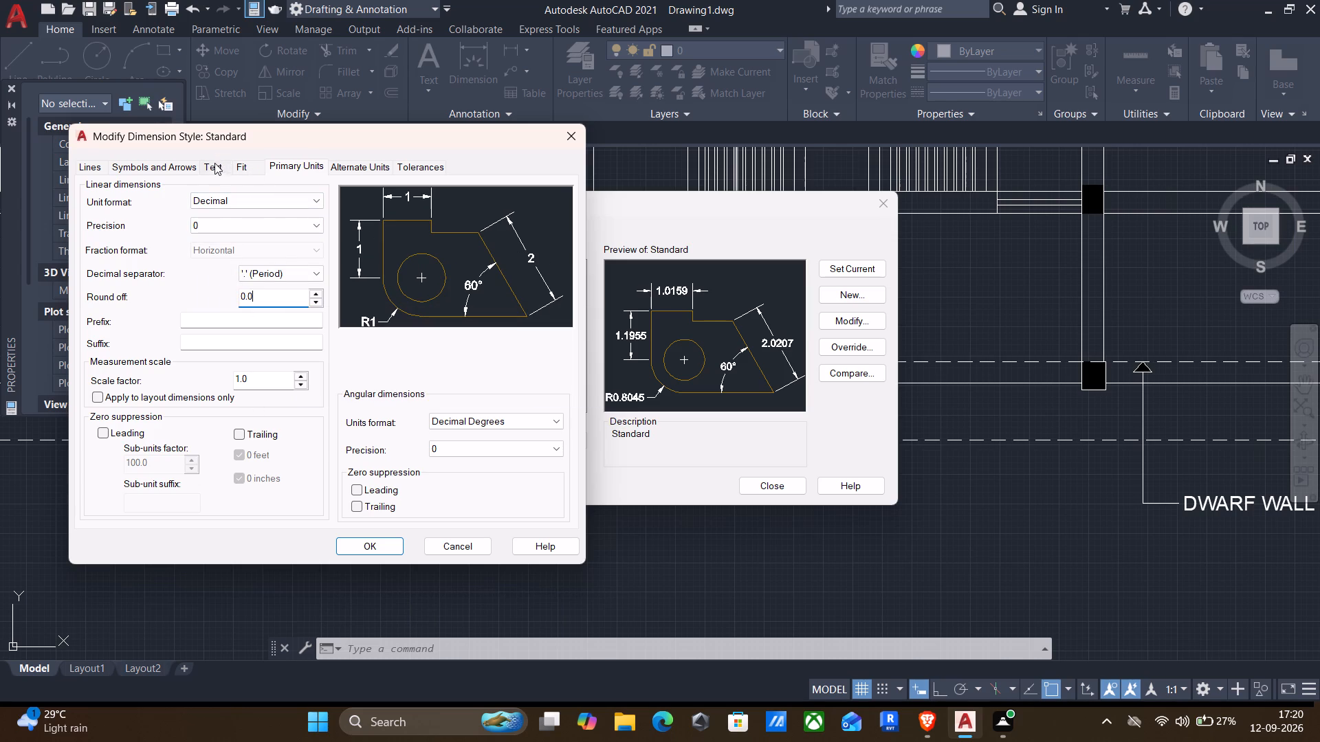
left_click(212, 166)
left_click_drag(291, 288, 232, 289)
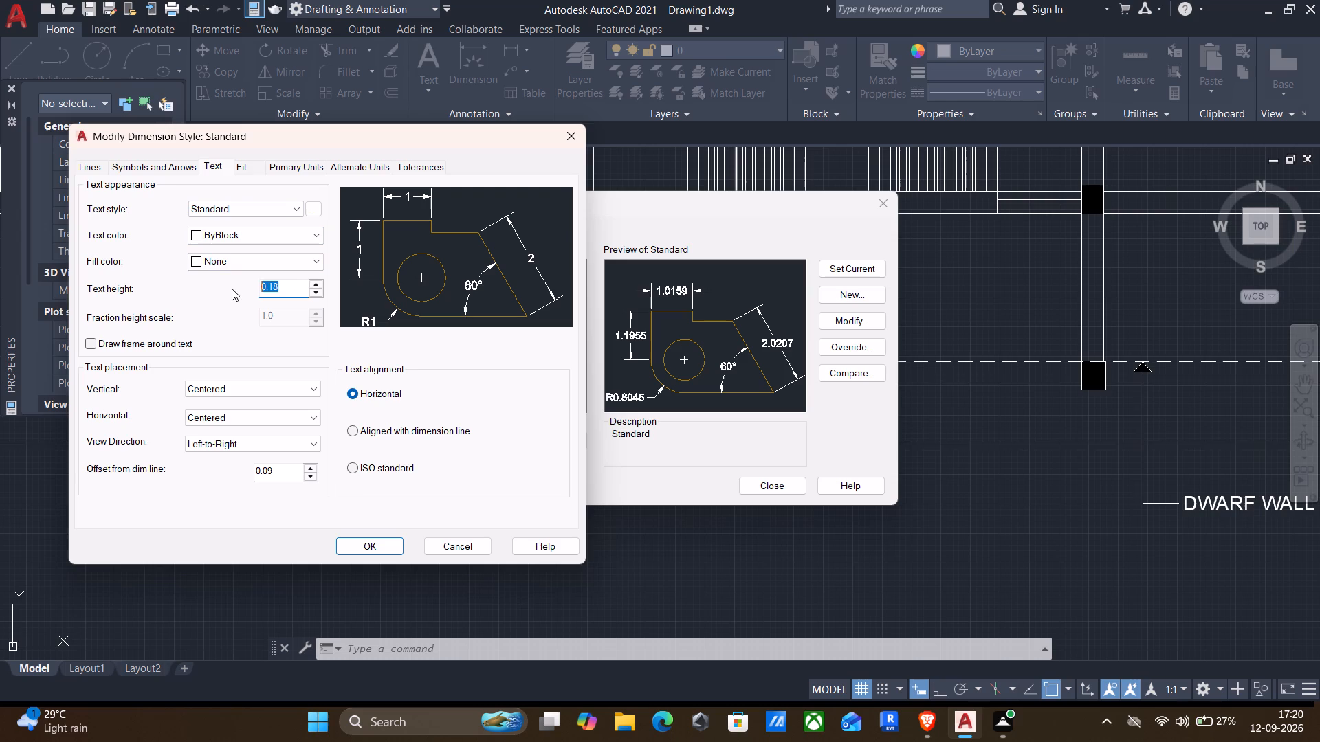
type("150")
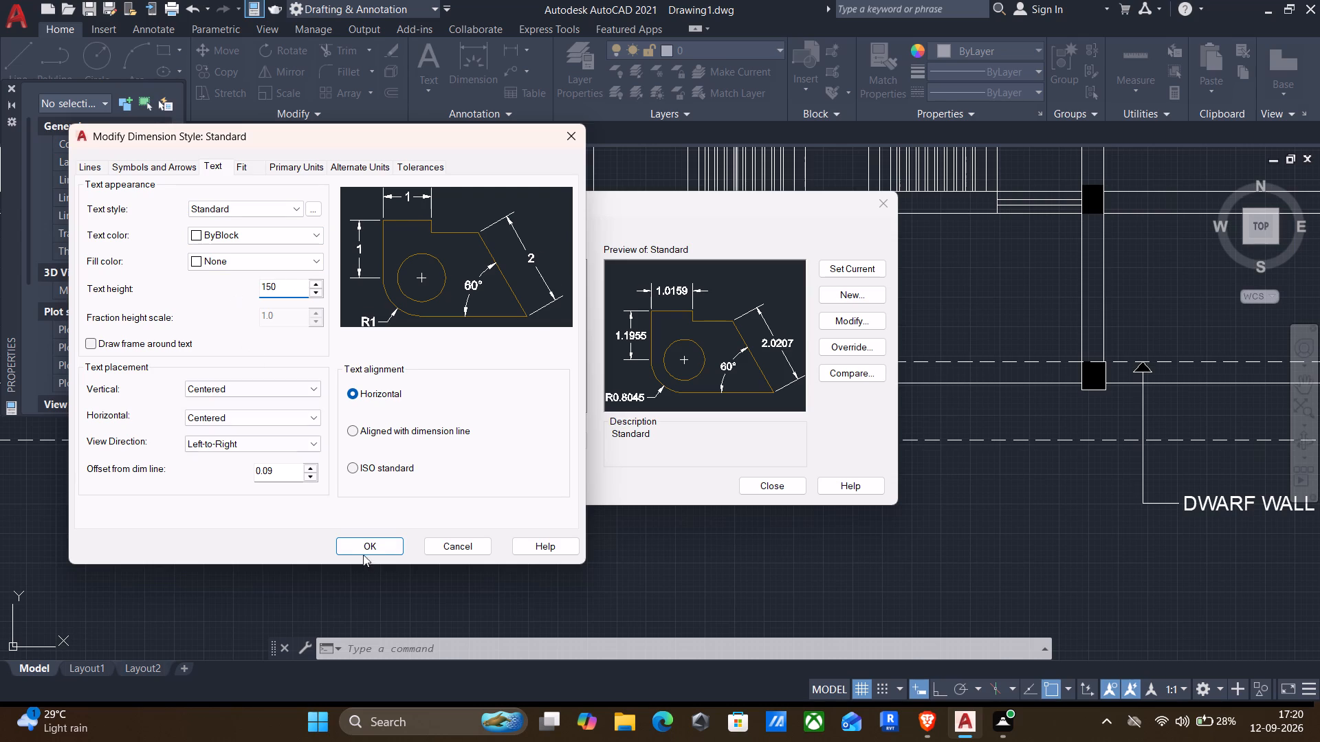
key("Return")
left_click(375, 548)
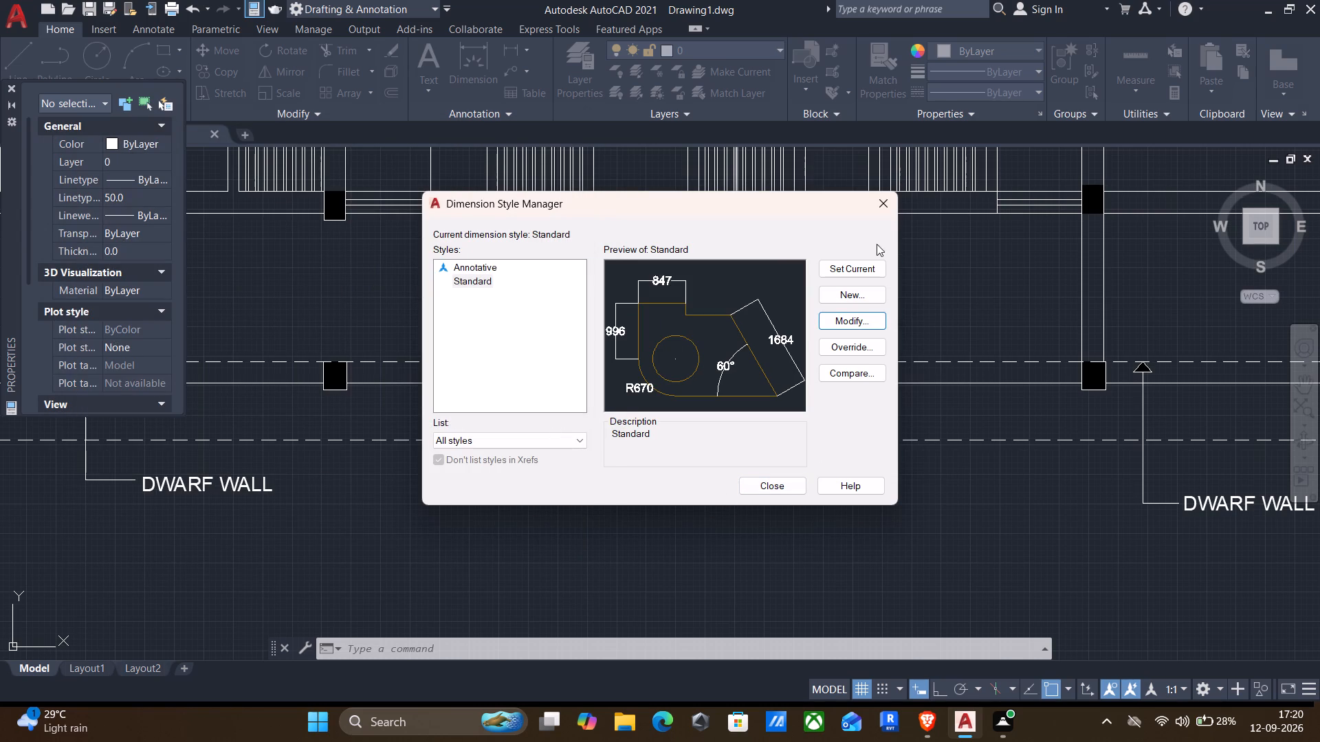
left_click(856, 266)
left_click(785, 488)
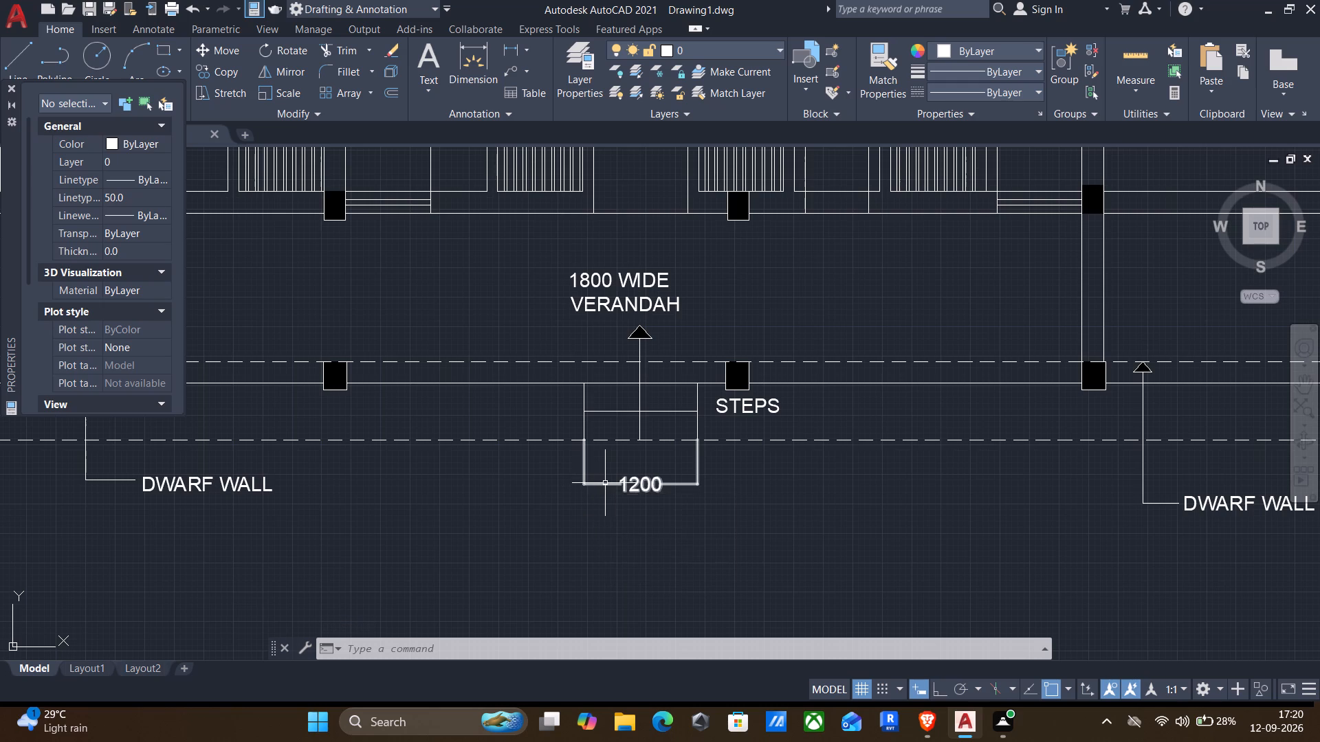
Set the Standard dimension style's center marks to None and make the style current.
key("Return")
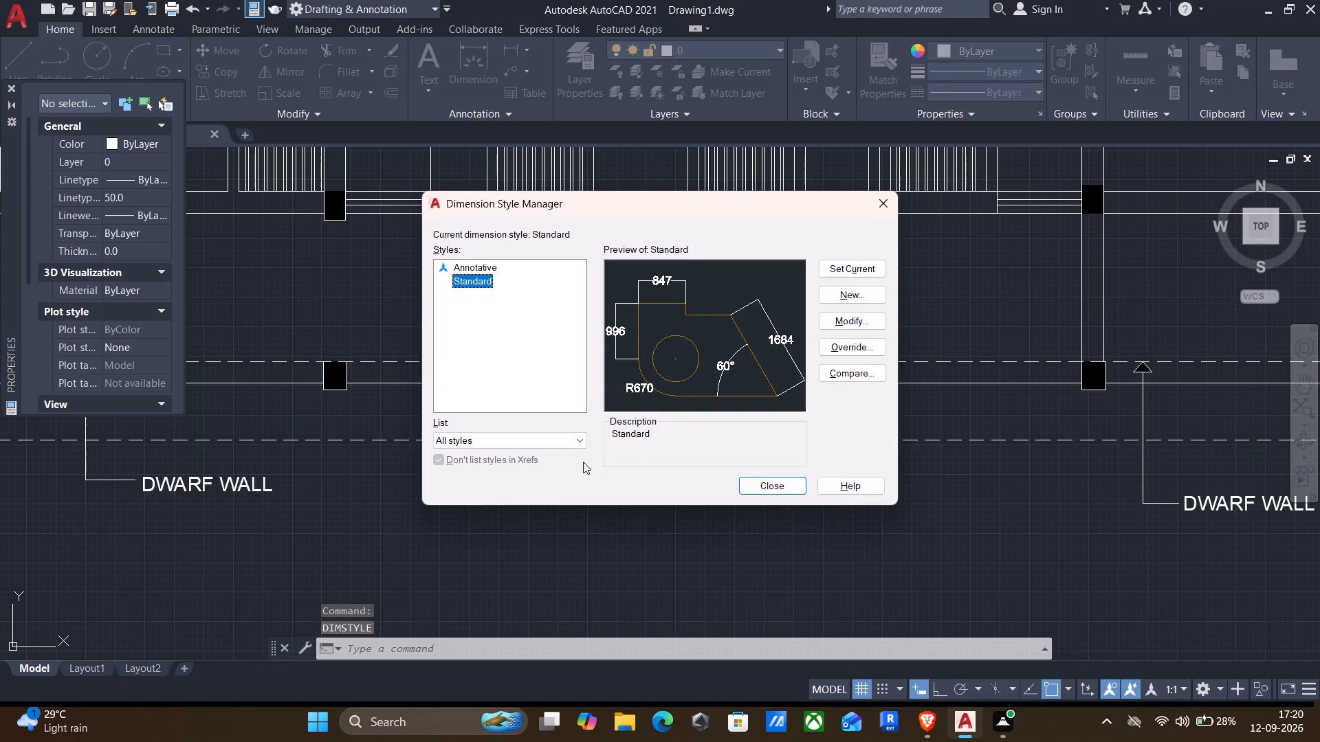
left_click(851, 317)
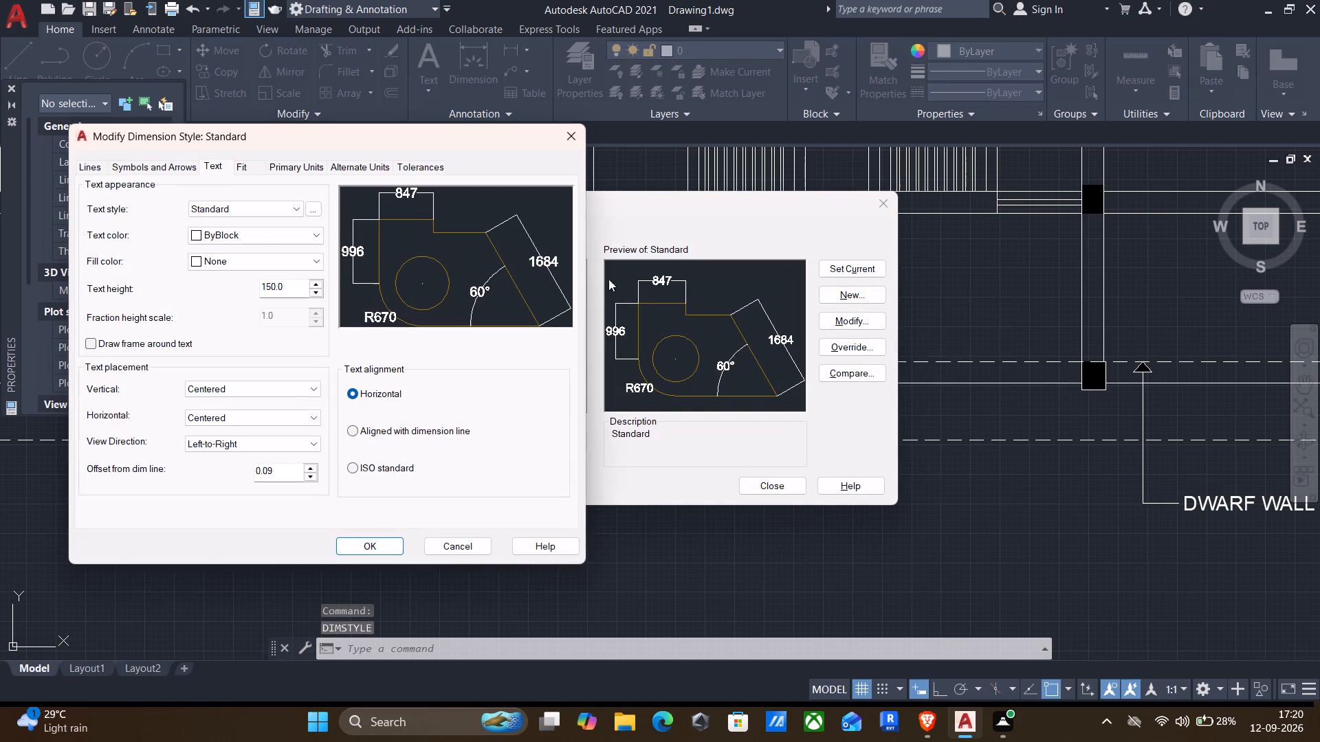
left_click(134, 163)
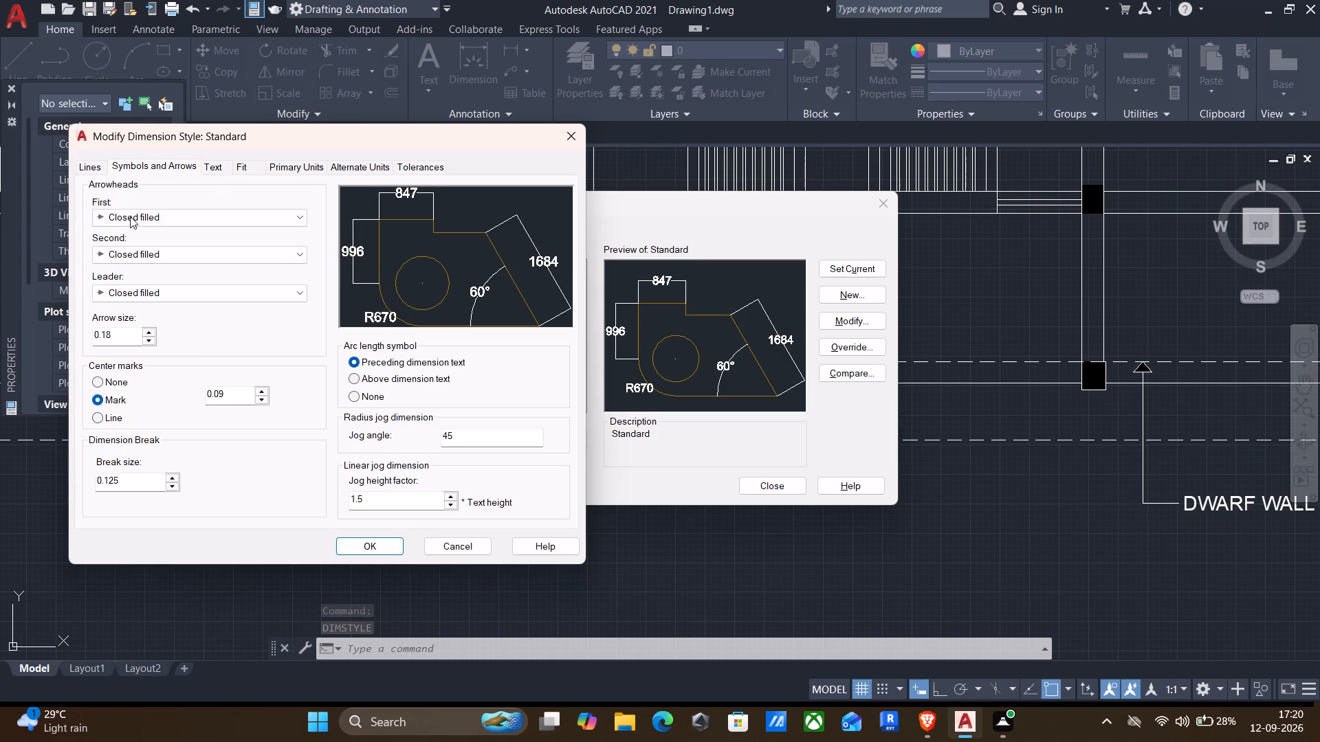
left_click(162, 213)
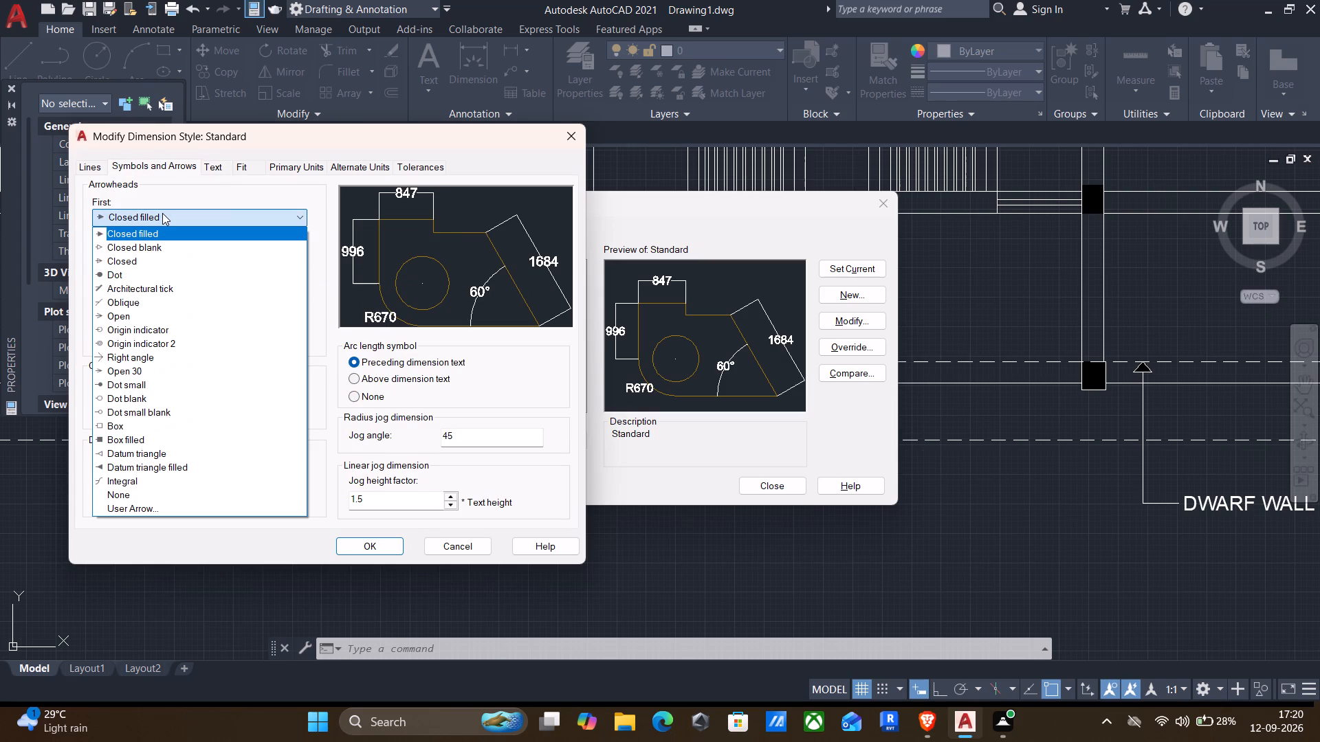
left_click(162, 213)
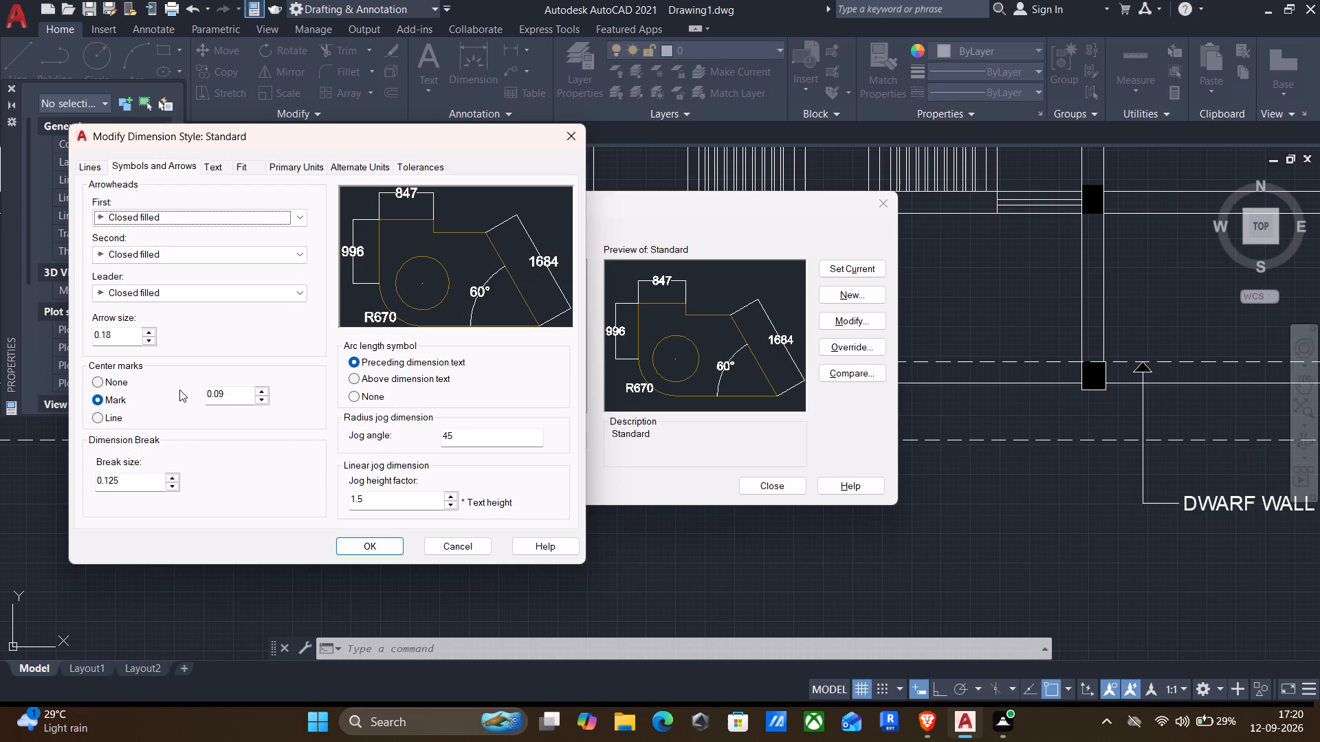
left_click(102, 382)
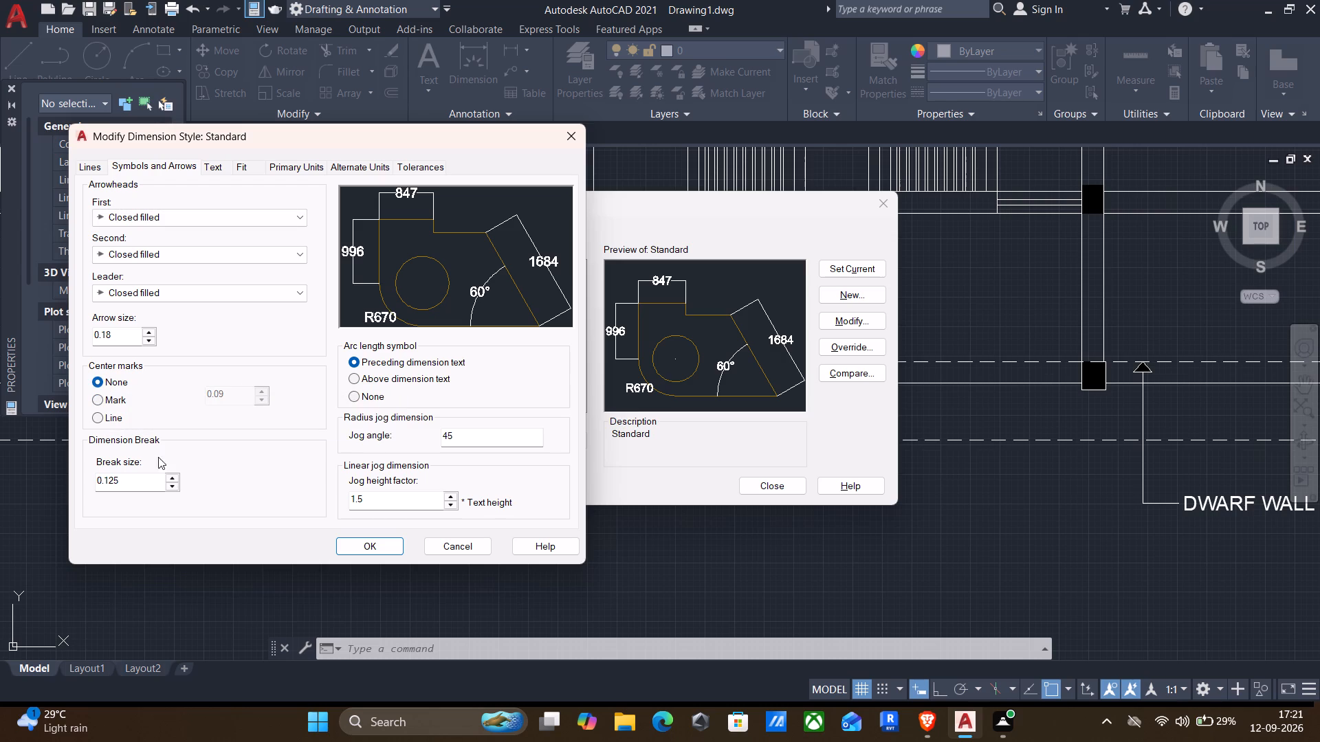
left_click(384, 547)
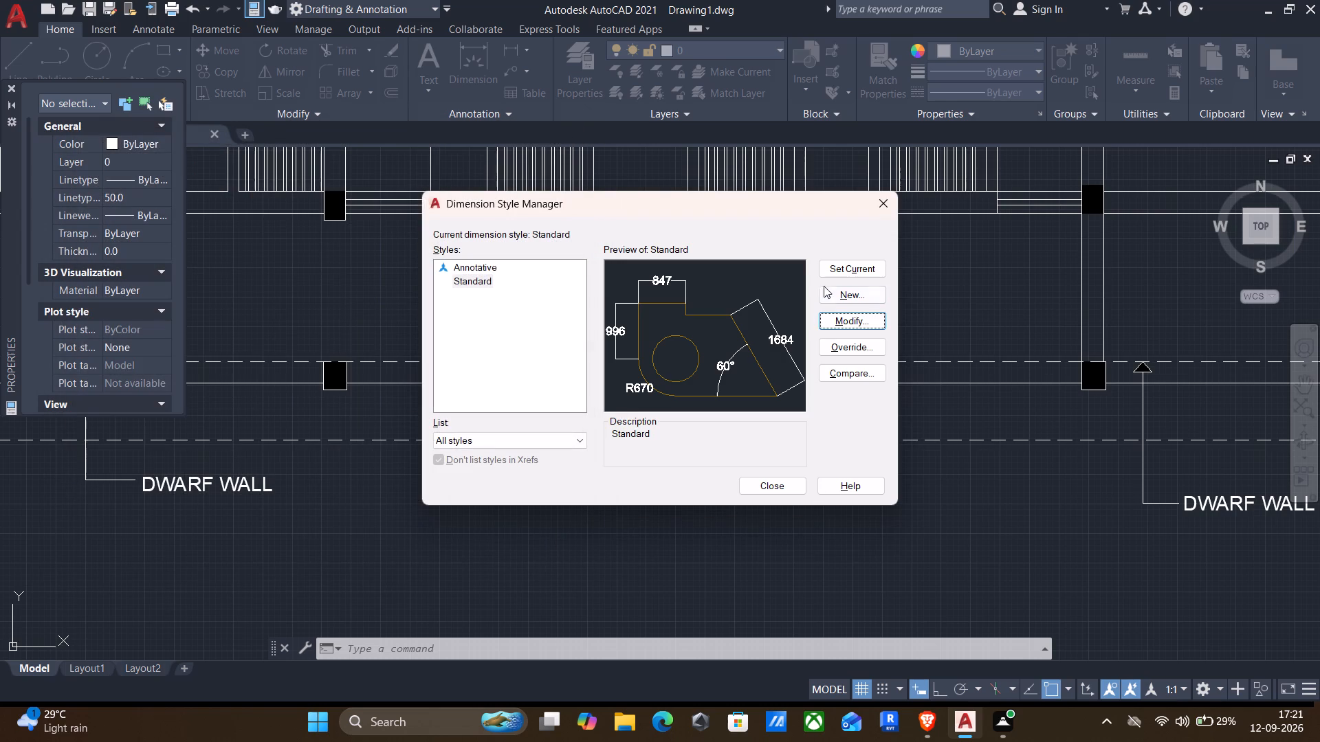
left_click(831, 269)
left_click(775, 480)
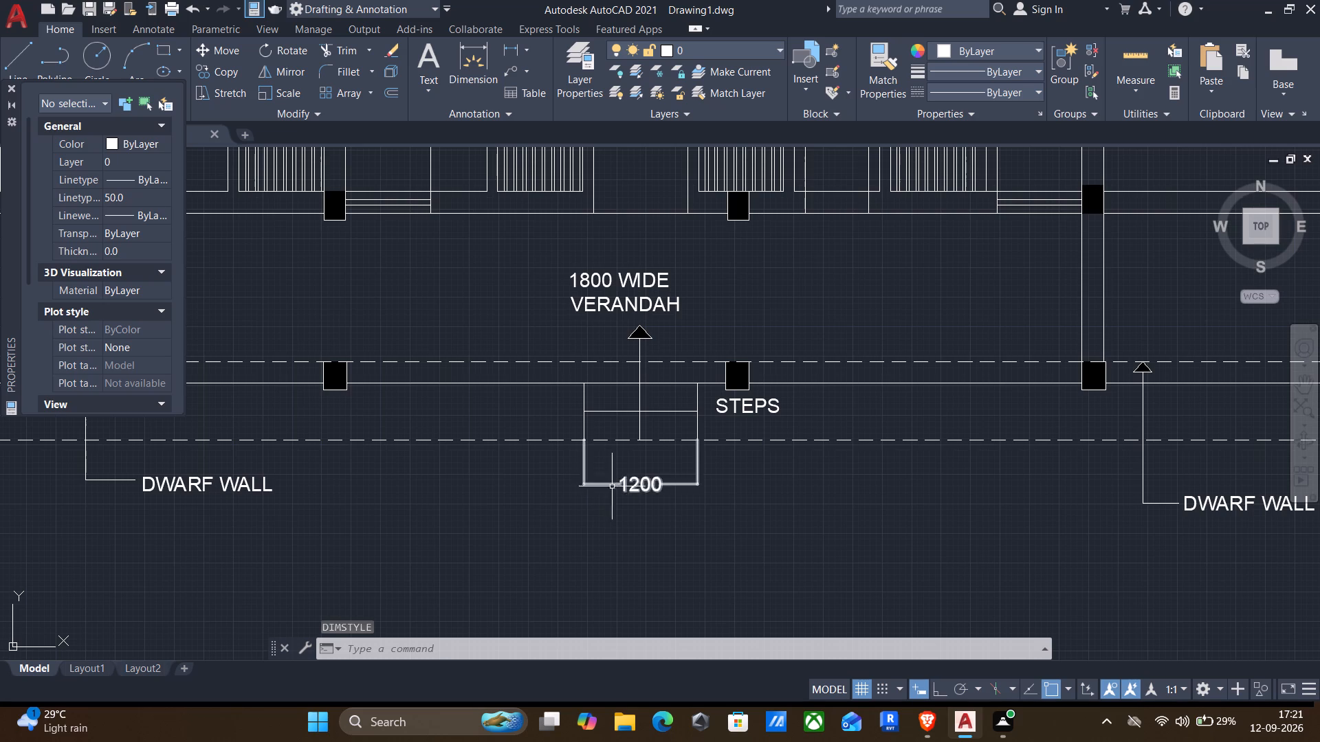
In the Standard dimension style, set the center marks to Mark and the arc length symbol to None.
key("Return")
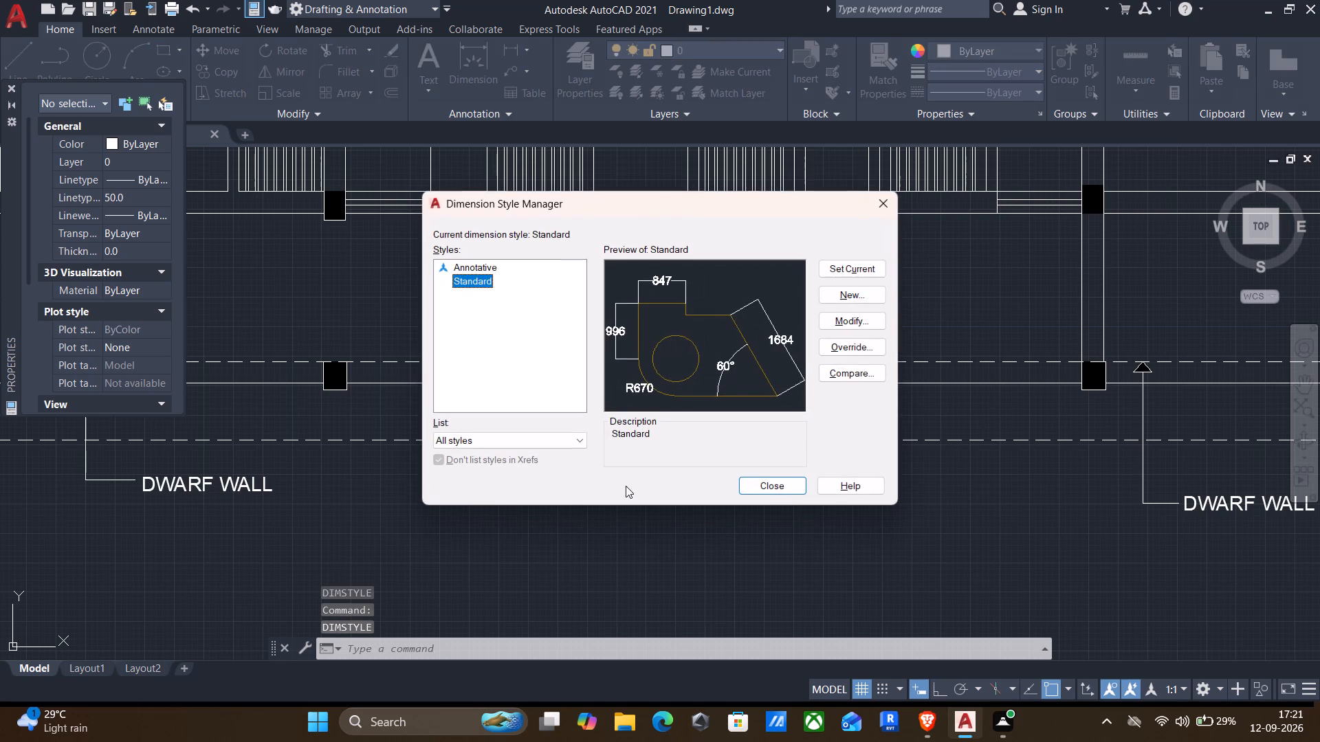
left_click(855, 324)
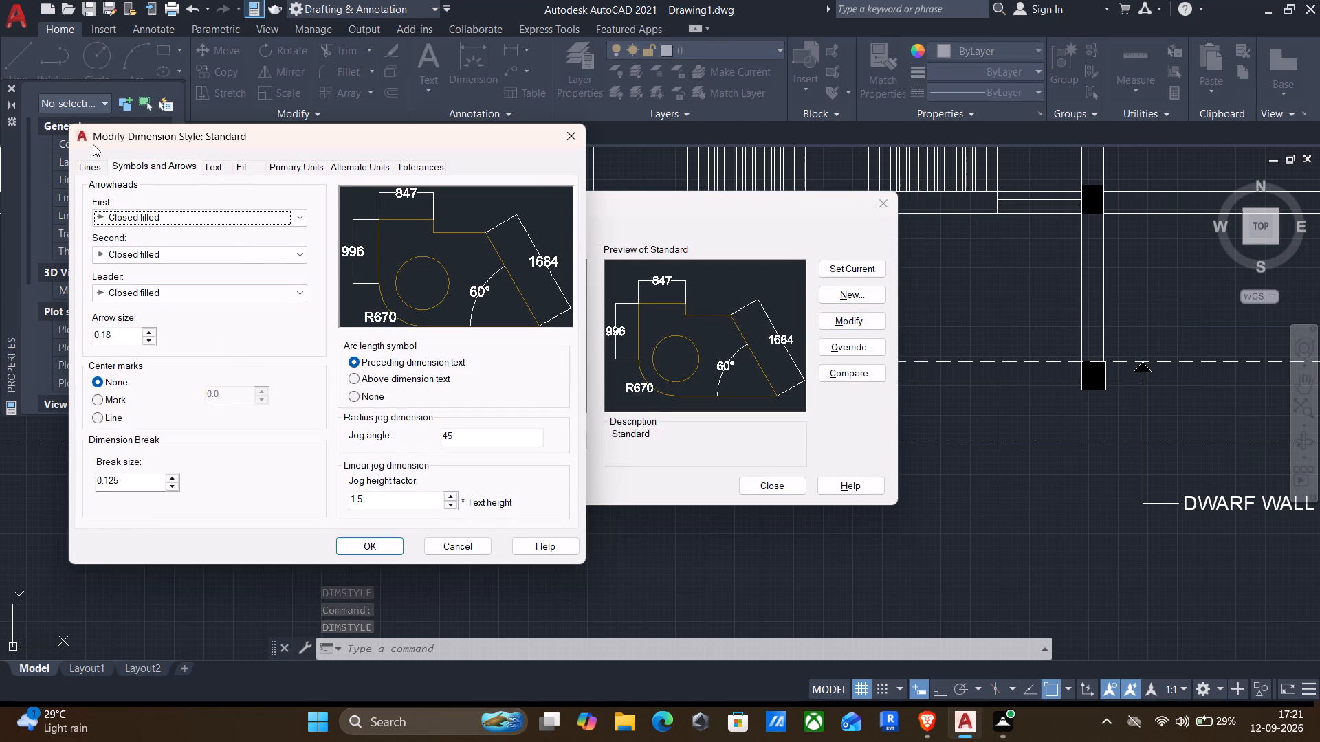
left_click(131, 164)
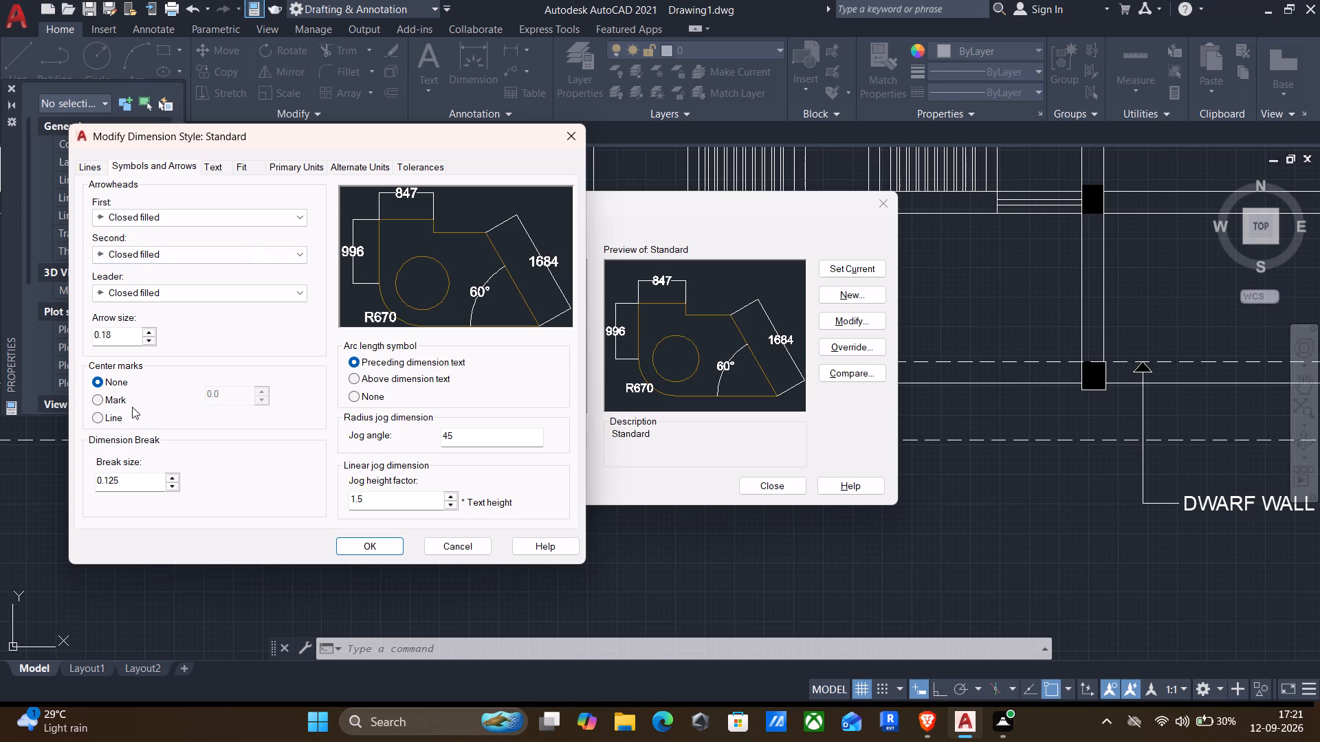
left_click(366, 377)
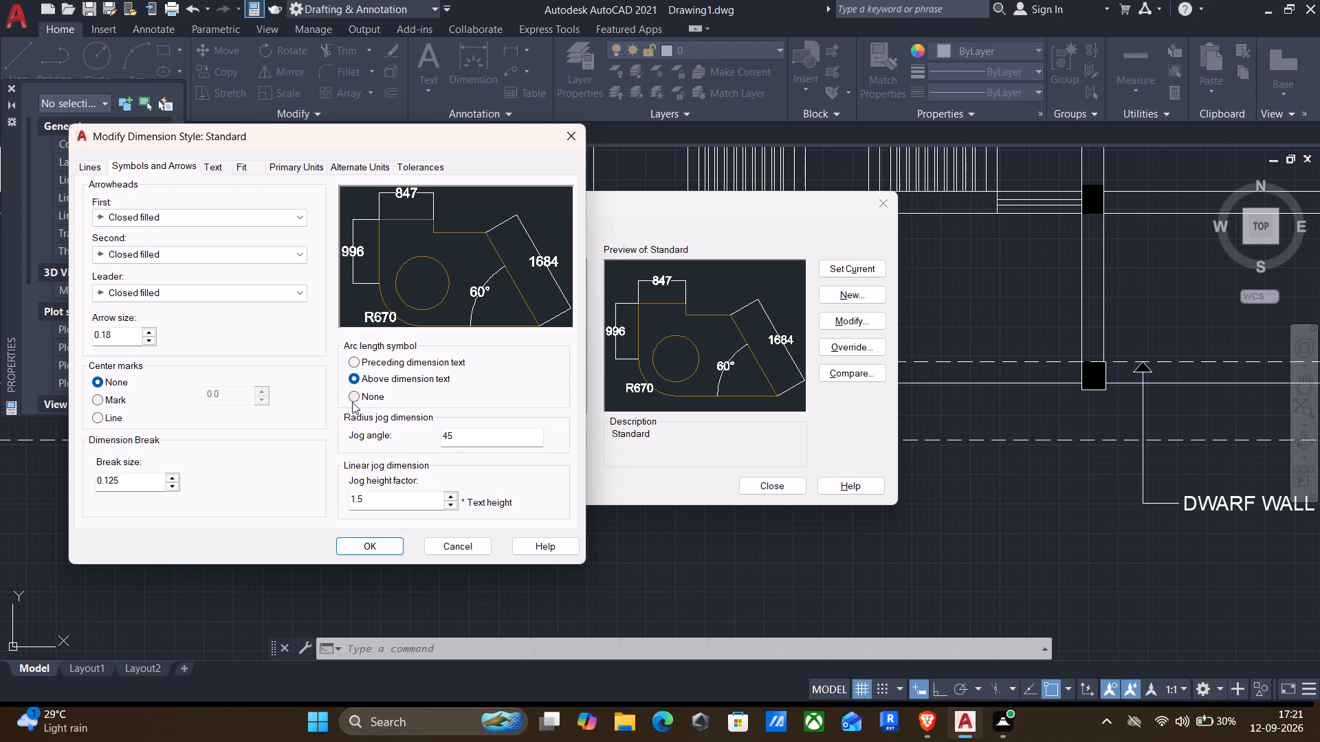
left_click(353, 402)
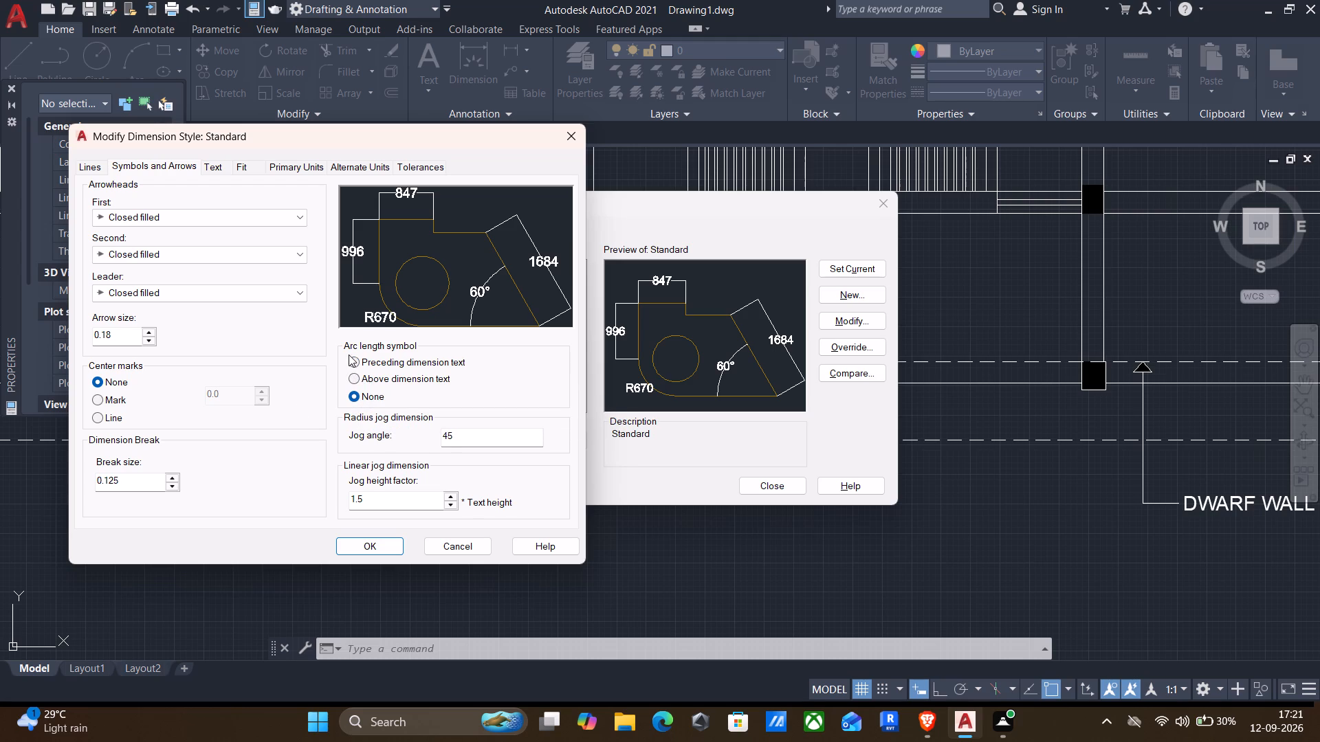
left_click(354, 357)
left_click(99, 396)
left_click(354, 385)
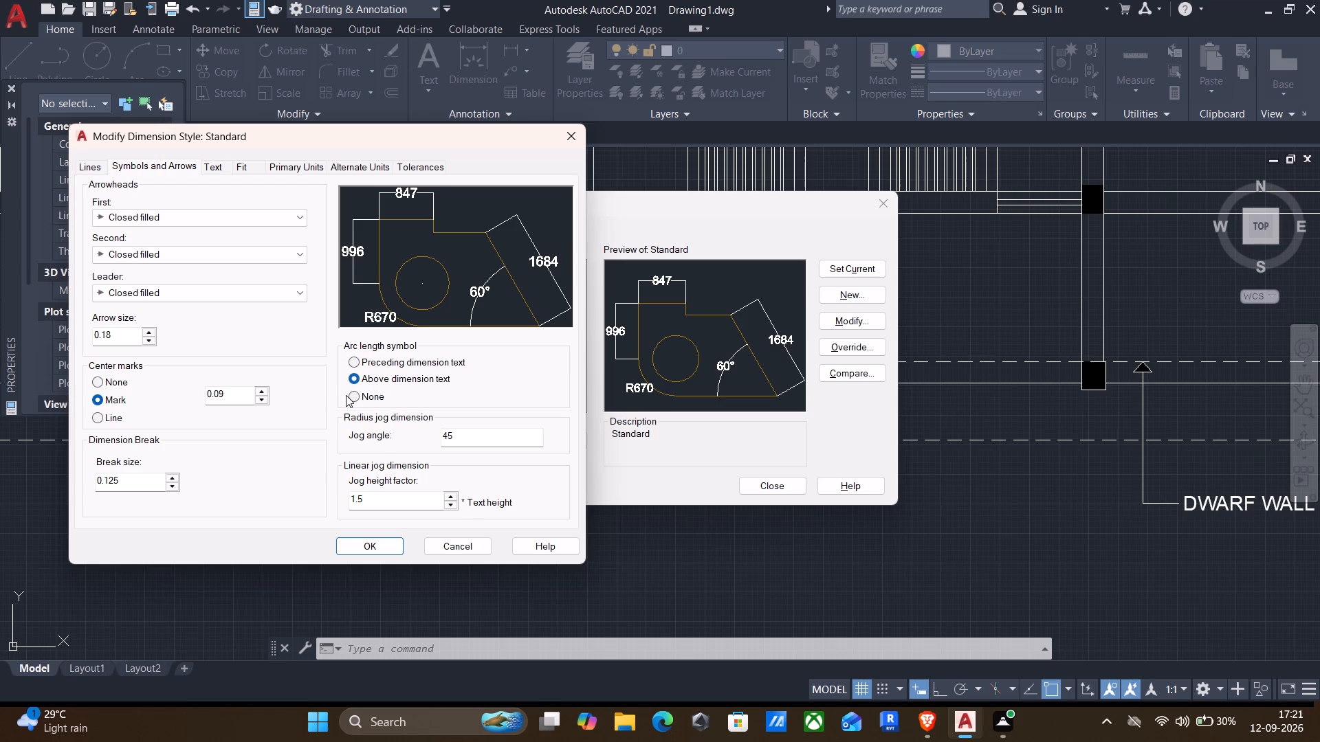
left_click(345, 396)
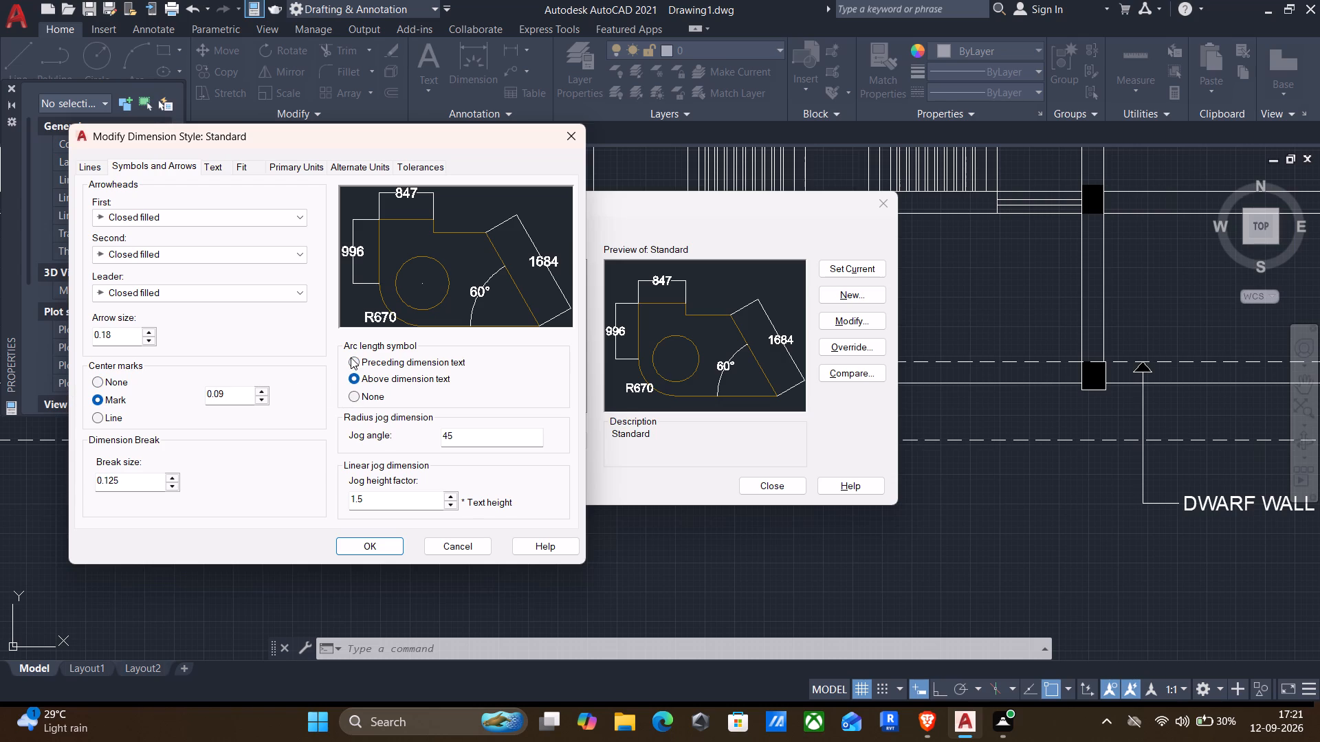
left_click(351, 357)
left_click(351, 397)
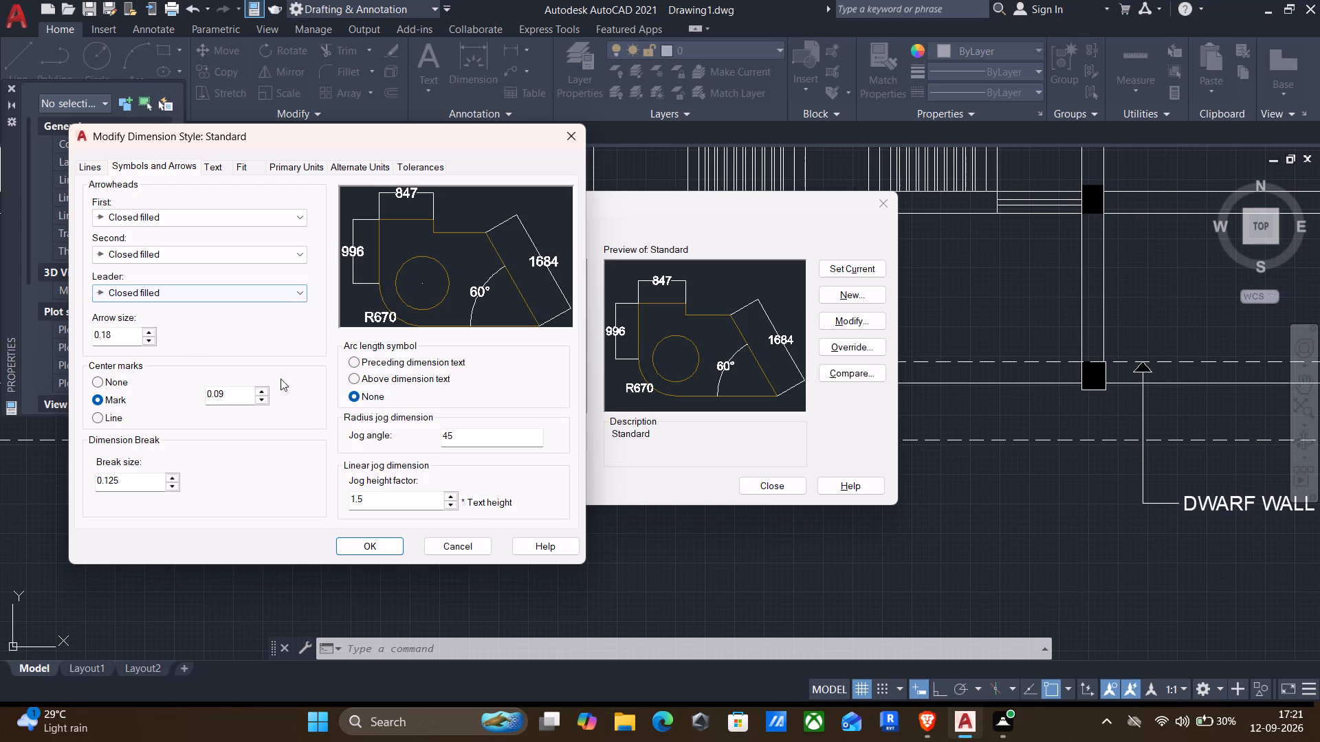
left_click(356, 358)
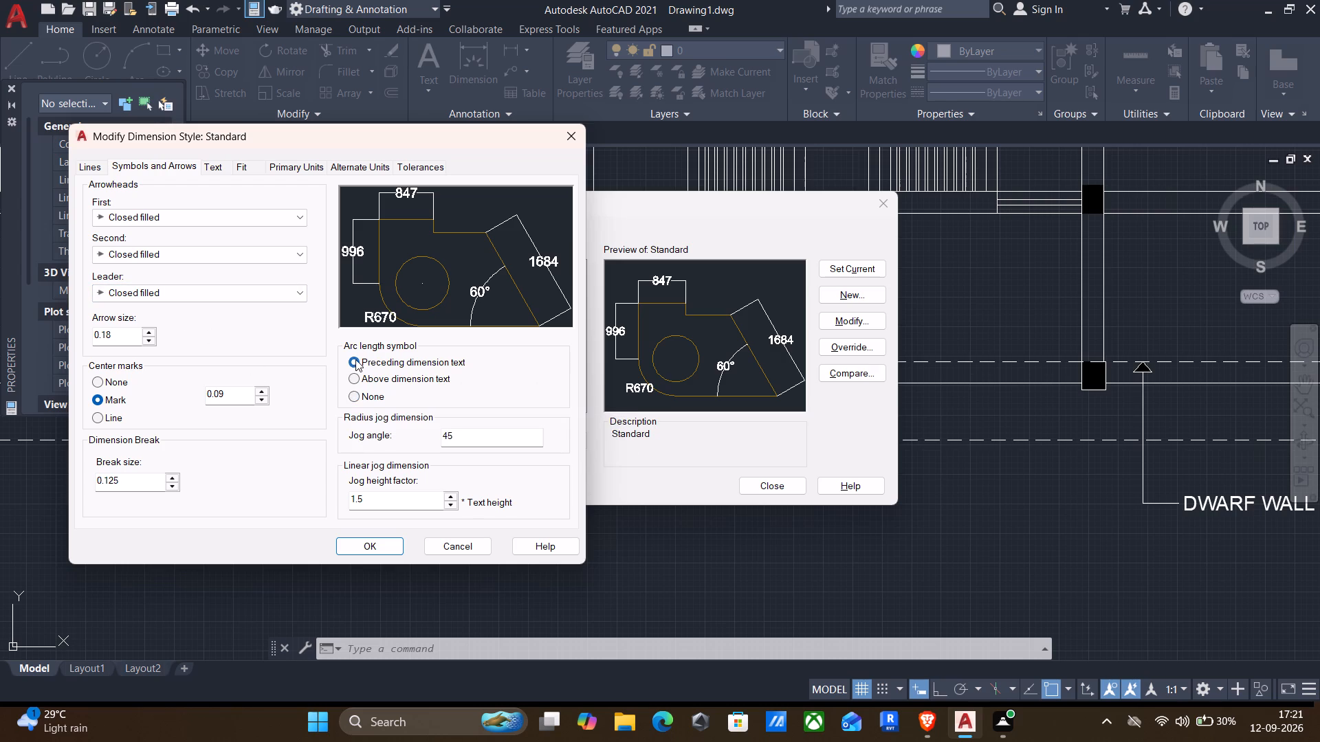
left_click(353, 383)
left_click(353, 396)
Raise the Standard dimension style's arrow size to 2.68 and set the style current.
scroll(263, 393, "up", 2)
triple_click(150, 332)
left_click(150, 332)
left_click(384, 542)
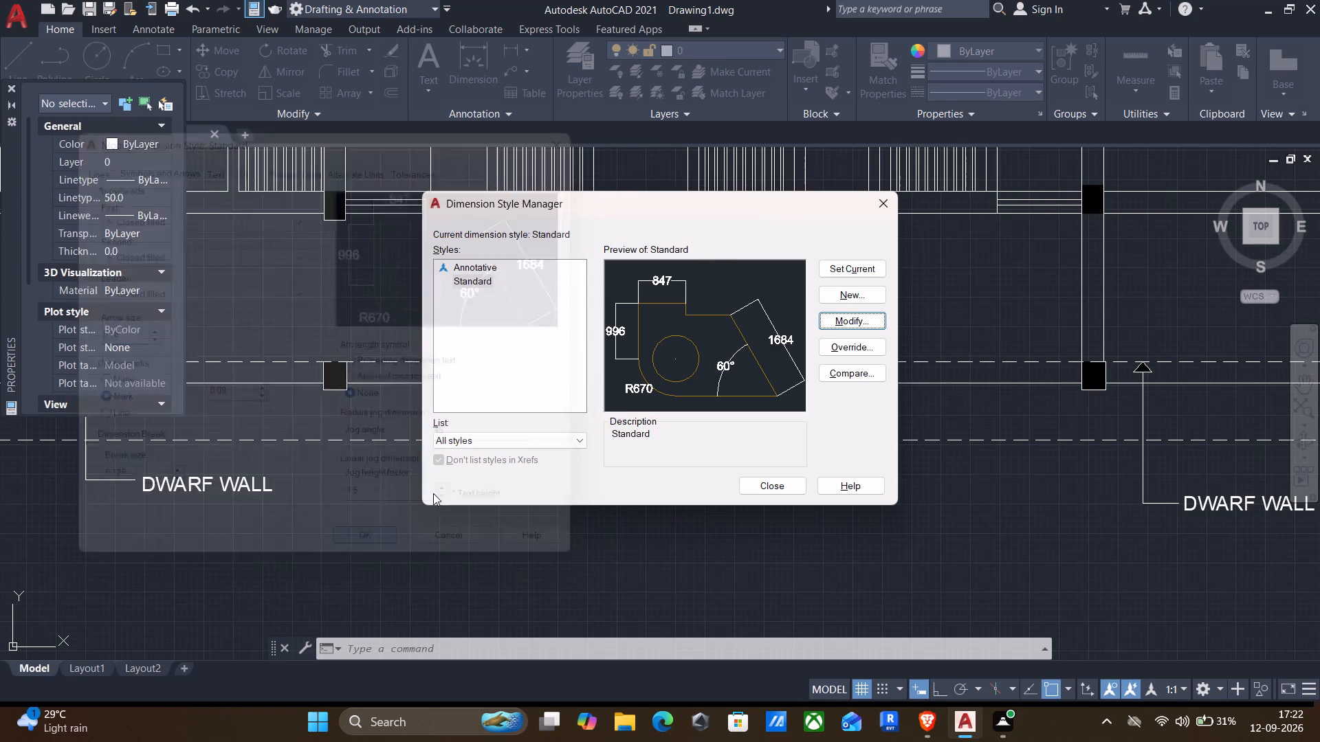
left_click(857, 266)
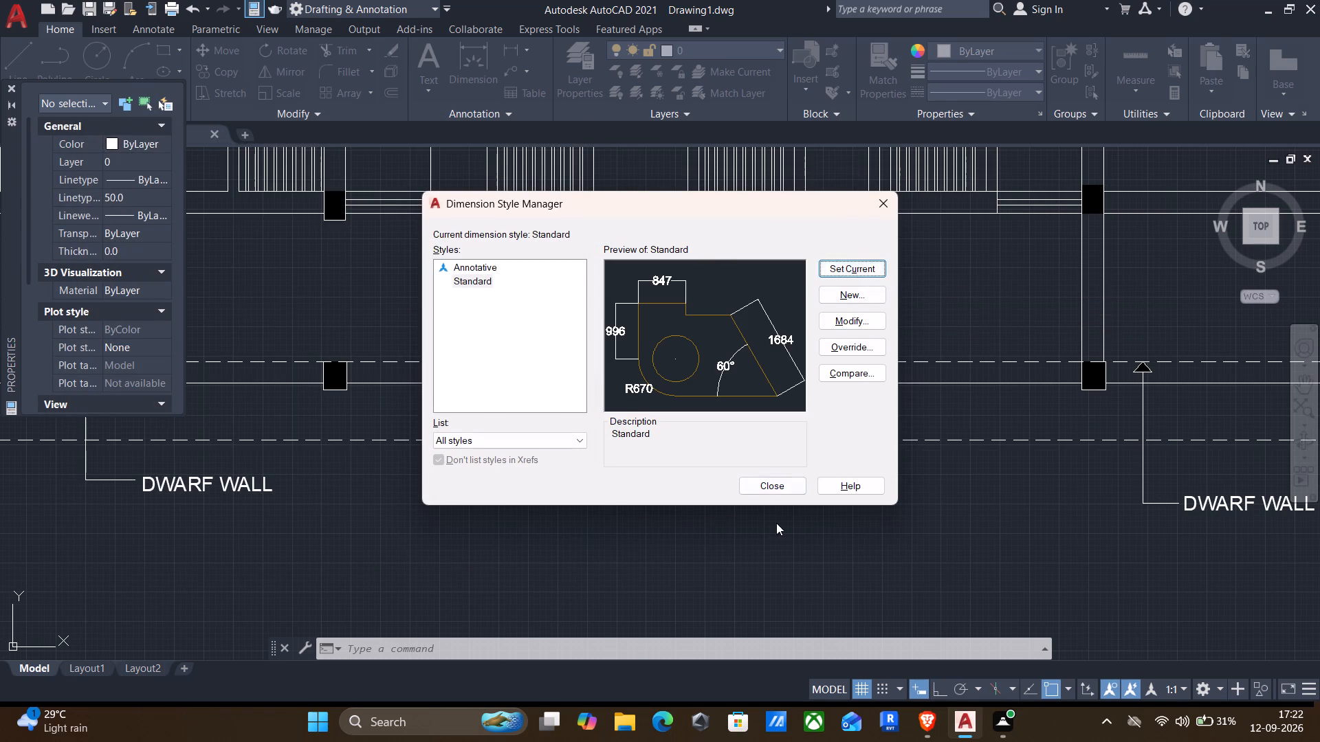
left_click(769, 493)
middle_click_drag(951, 499, 814, 527)
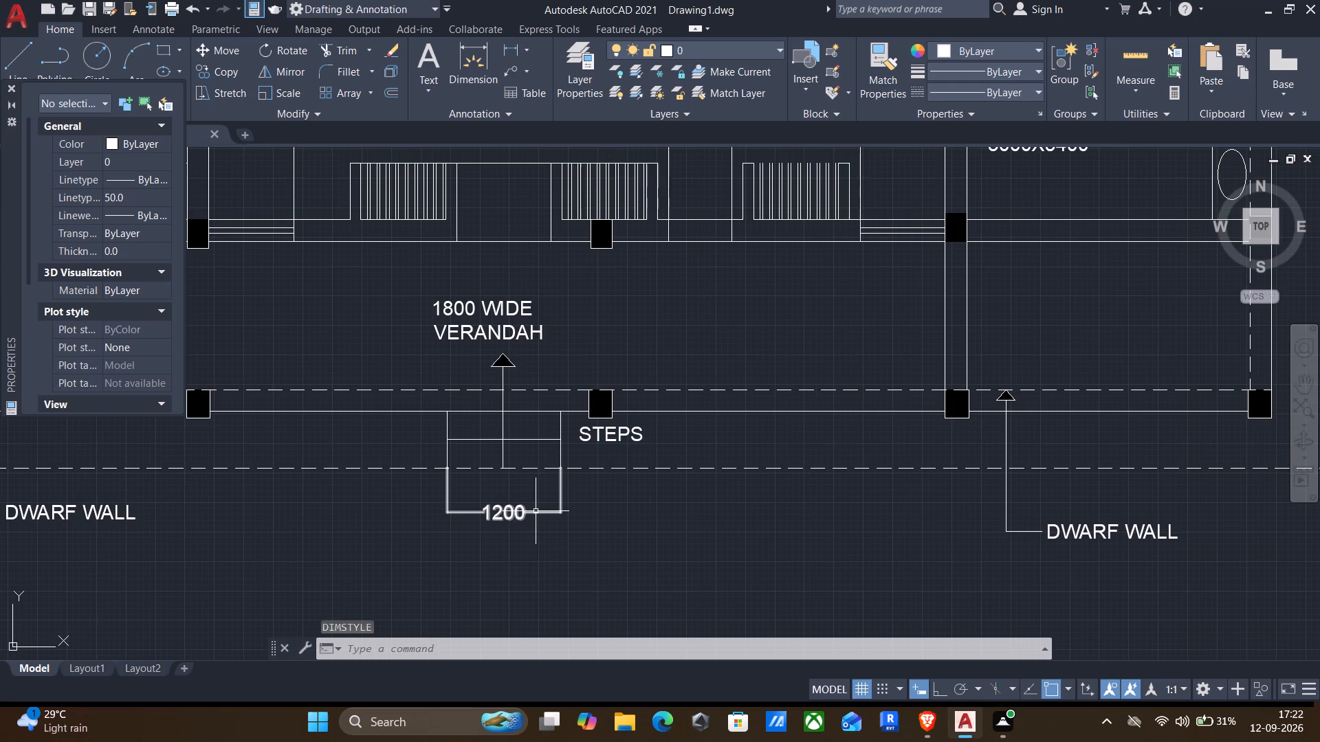
Examine the arrowheads and text of the 1200 dimension below the entrance steps.
scroll(556, 449, "up", 2)
scroll(509, 569, "up", 4)
scroll(610, 440, "down", 3)
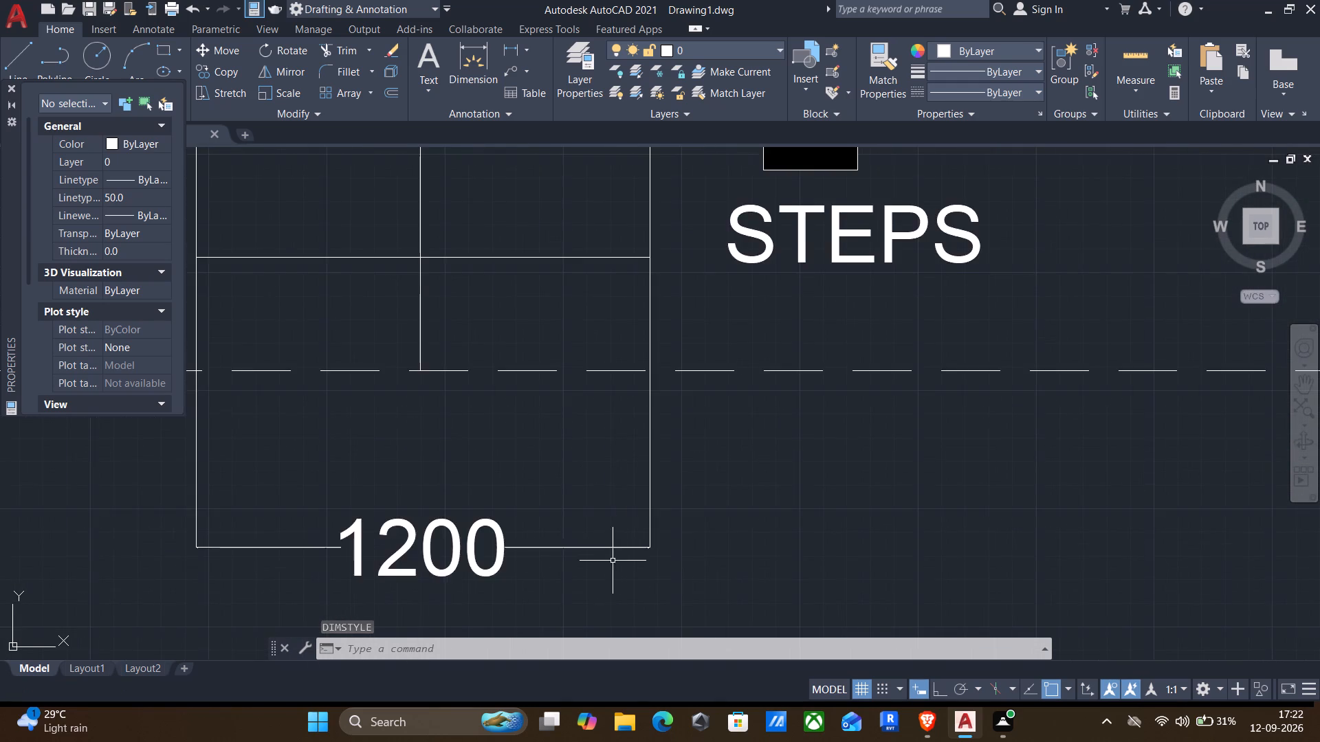
middle_click_drag(608, 563, 659, 502)
scroll(681, 493, "up", 3)
scroll(745, 464, "up", 4)
scroll(737, 494, "down", 1)
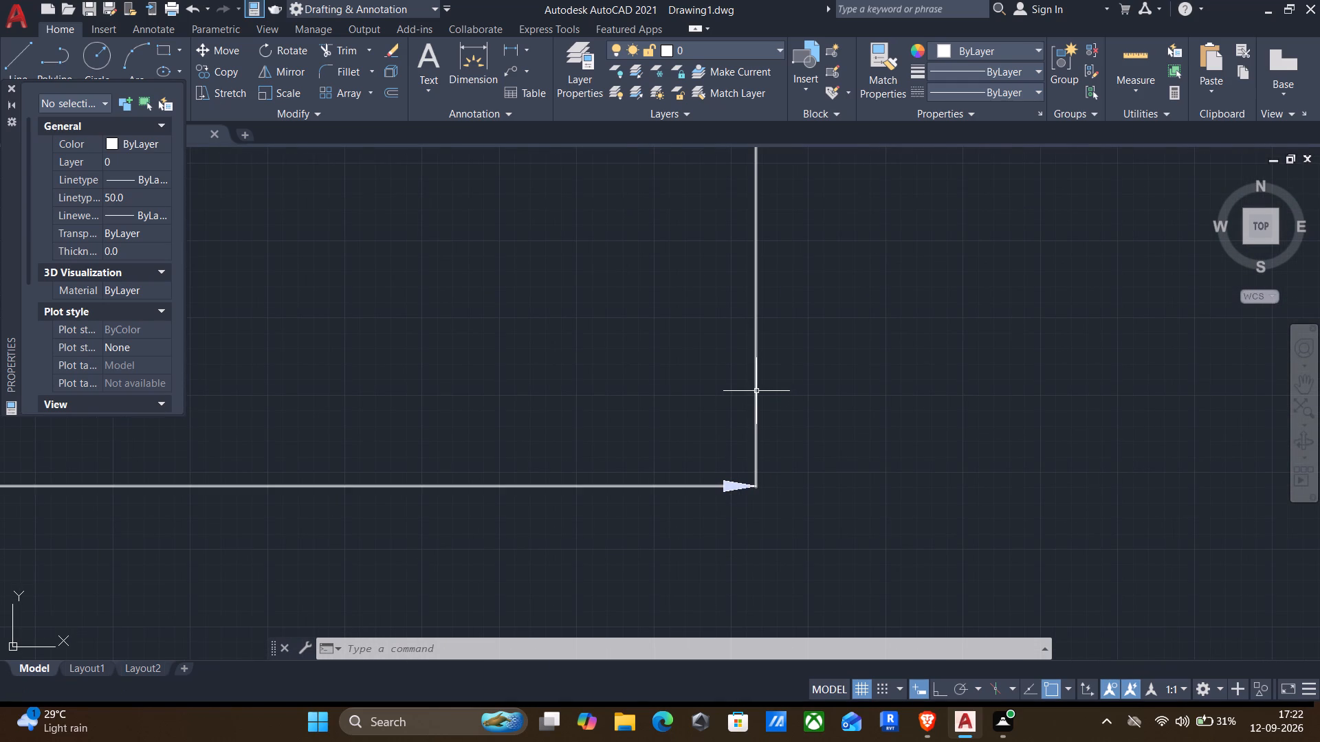
scroll(756, 391, "down", 3)
scroll(666, 437, "down", 3)
middle_click_drag(653, 453, 881, 468)
scroll(855, 463, "down", 2)
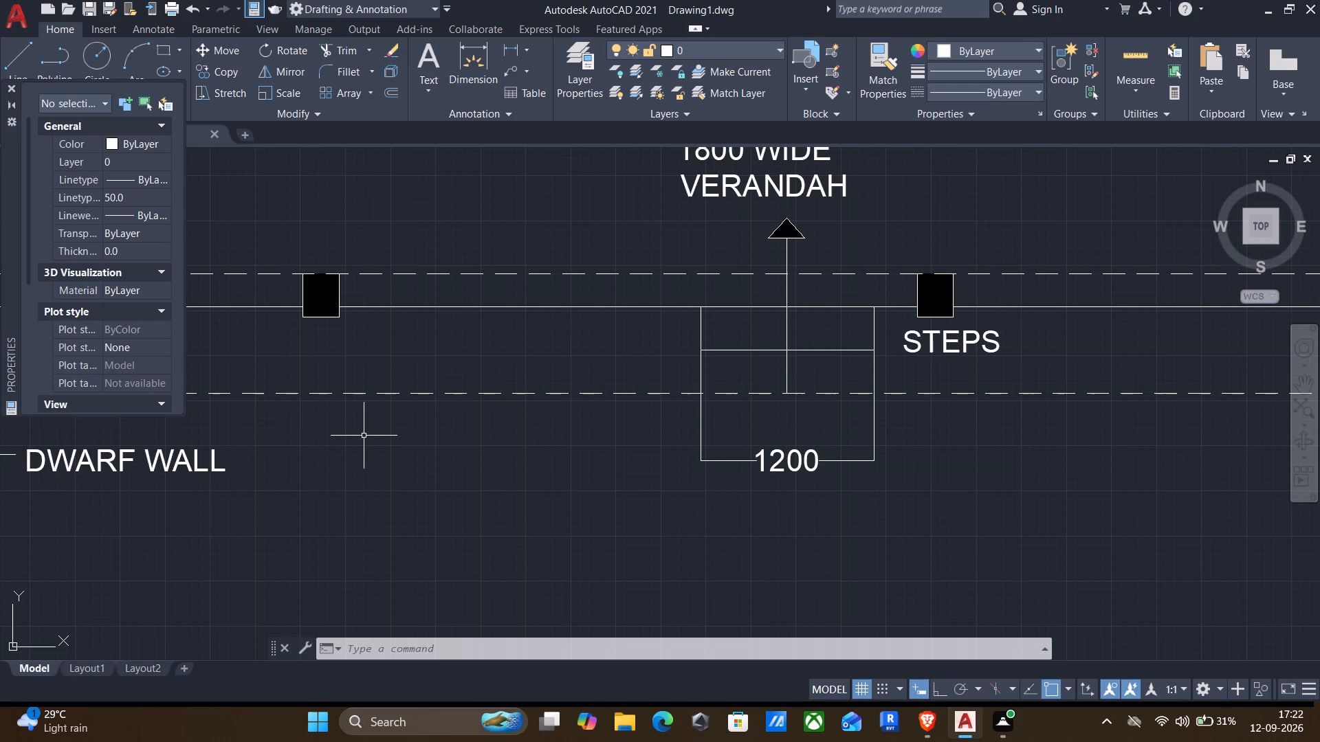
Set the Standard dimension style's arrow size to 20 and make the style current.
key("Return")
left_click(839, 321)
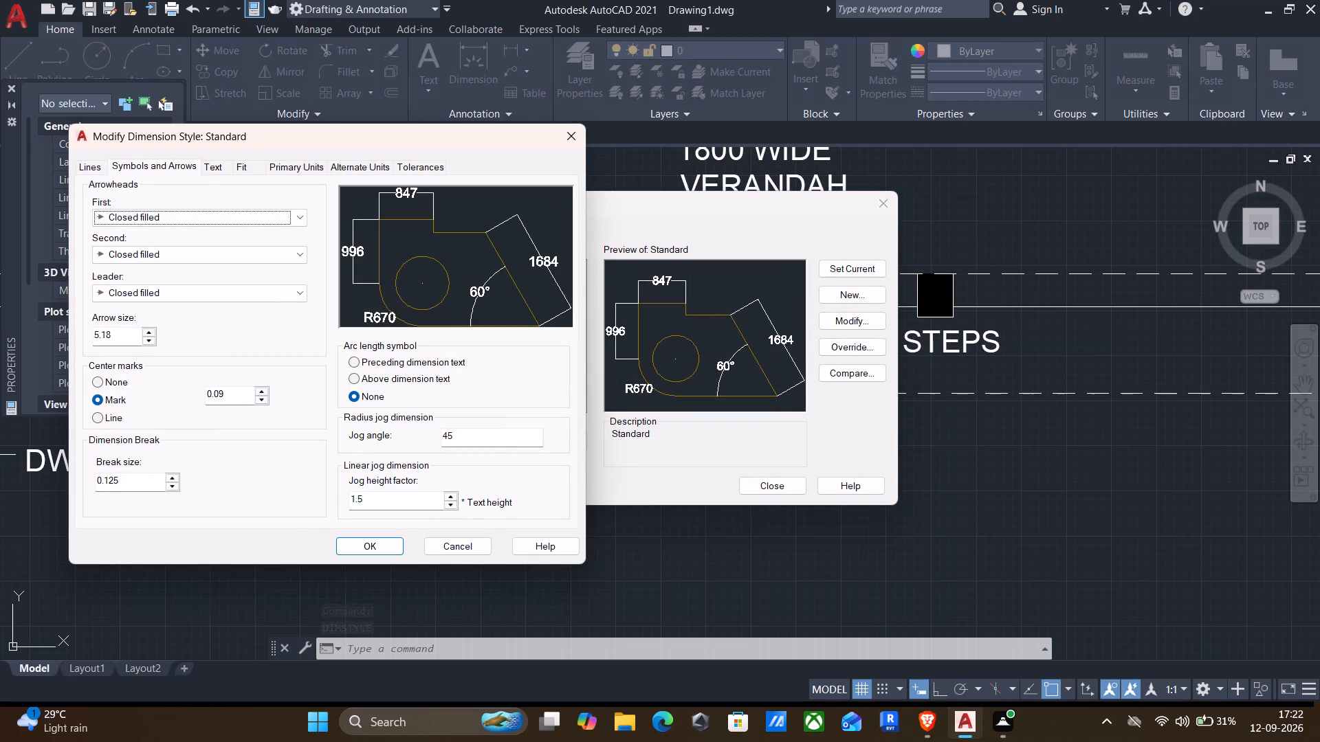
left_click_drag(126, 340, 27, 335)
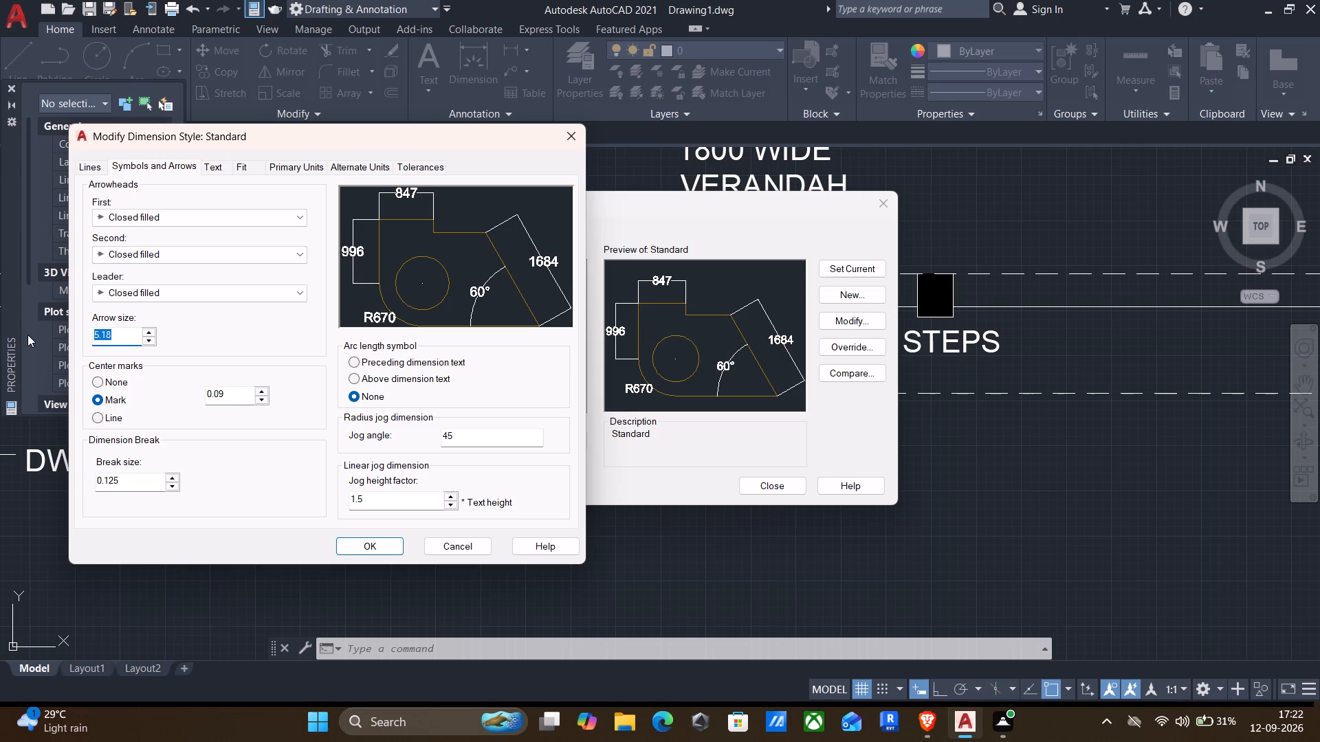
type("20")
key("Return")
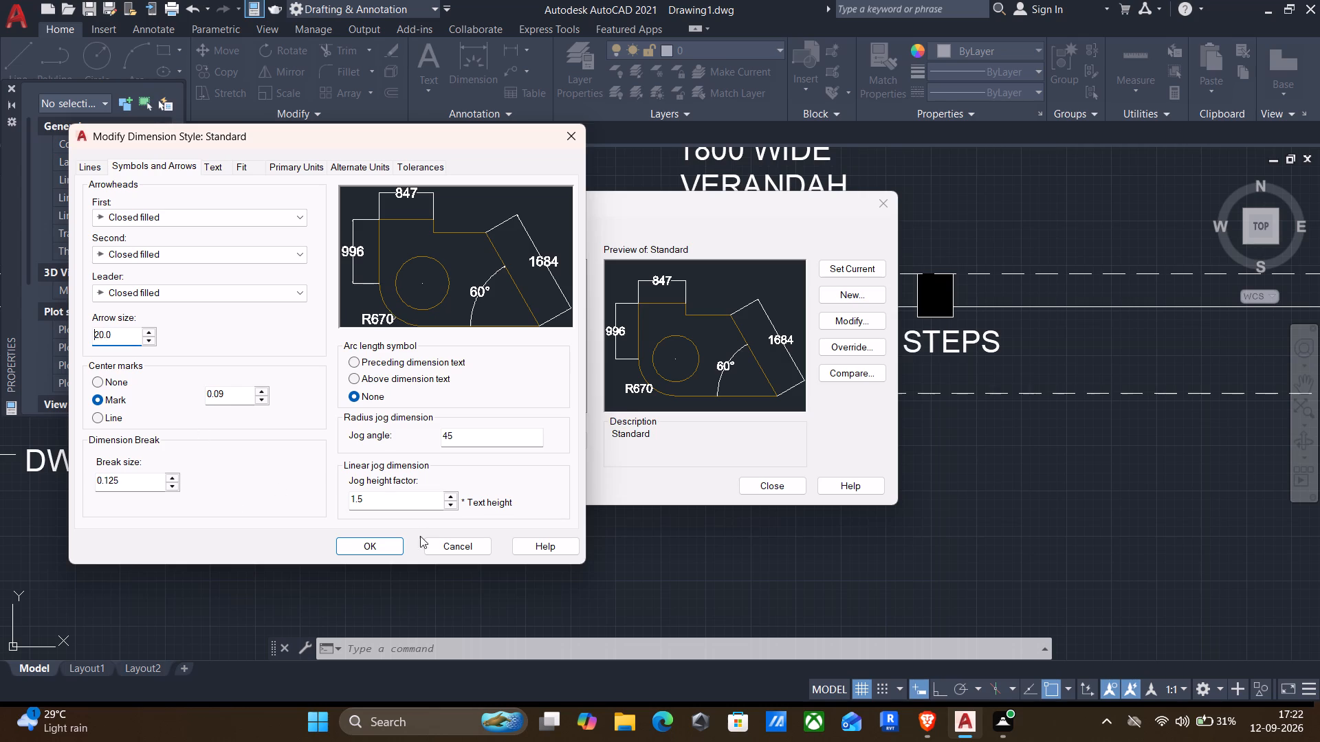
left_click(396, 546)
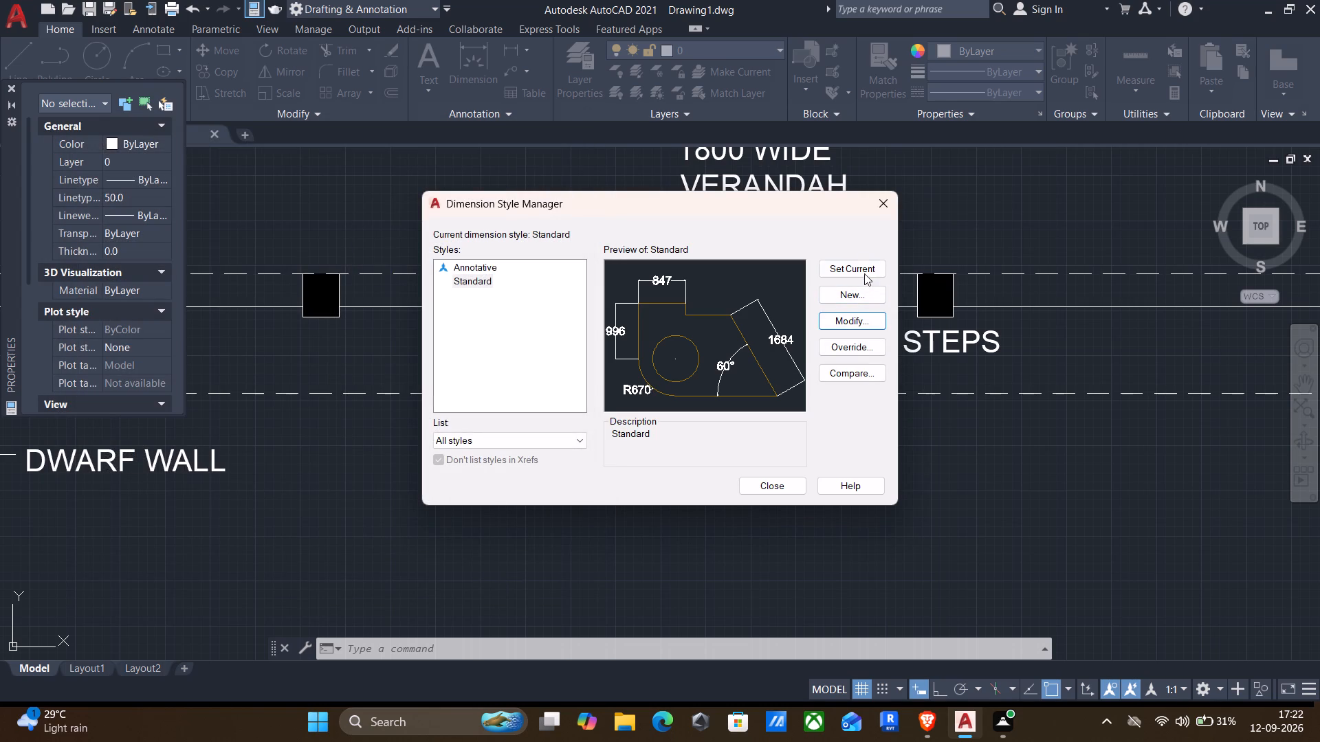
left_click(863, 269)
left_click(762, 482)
Set the Standard dimension style's arrow size to 40 and make the style current.
scroll(762, 482, "down", 2)
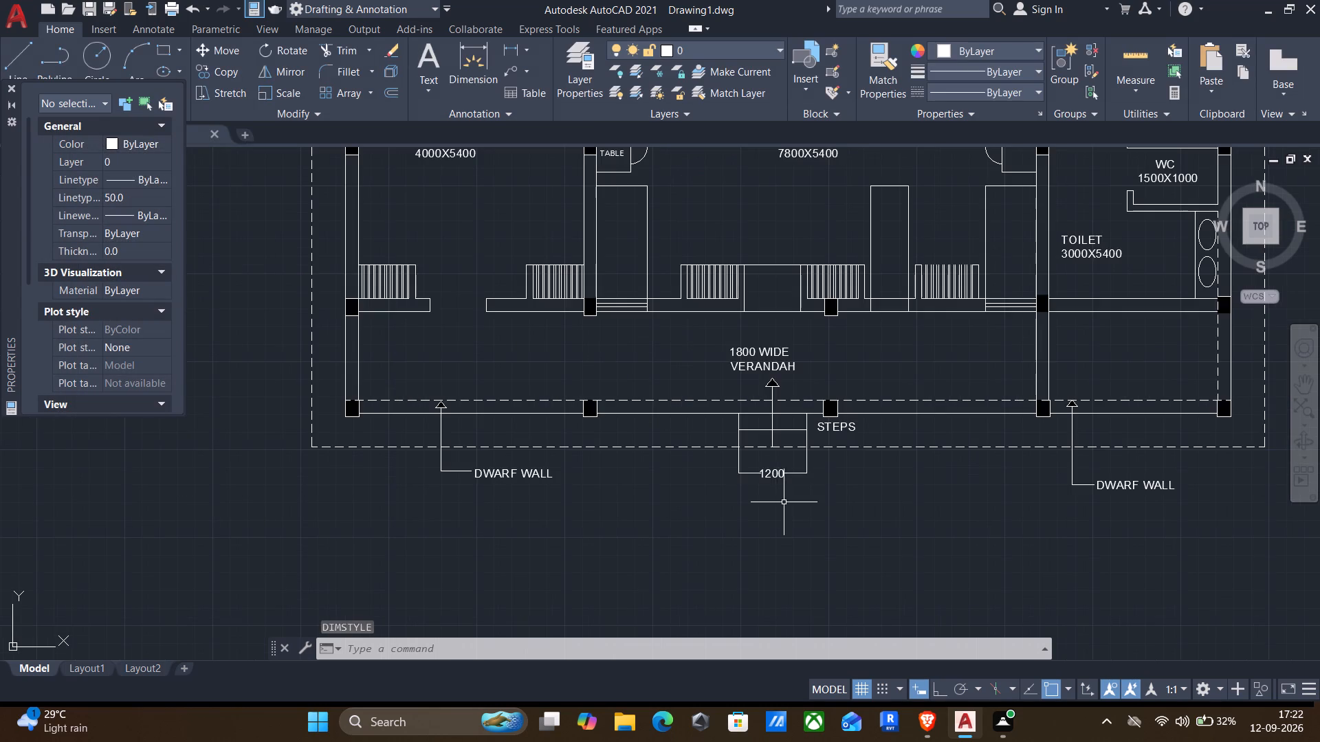
scroll(783, 451, "up", 3)
key("Return")
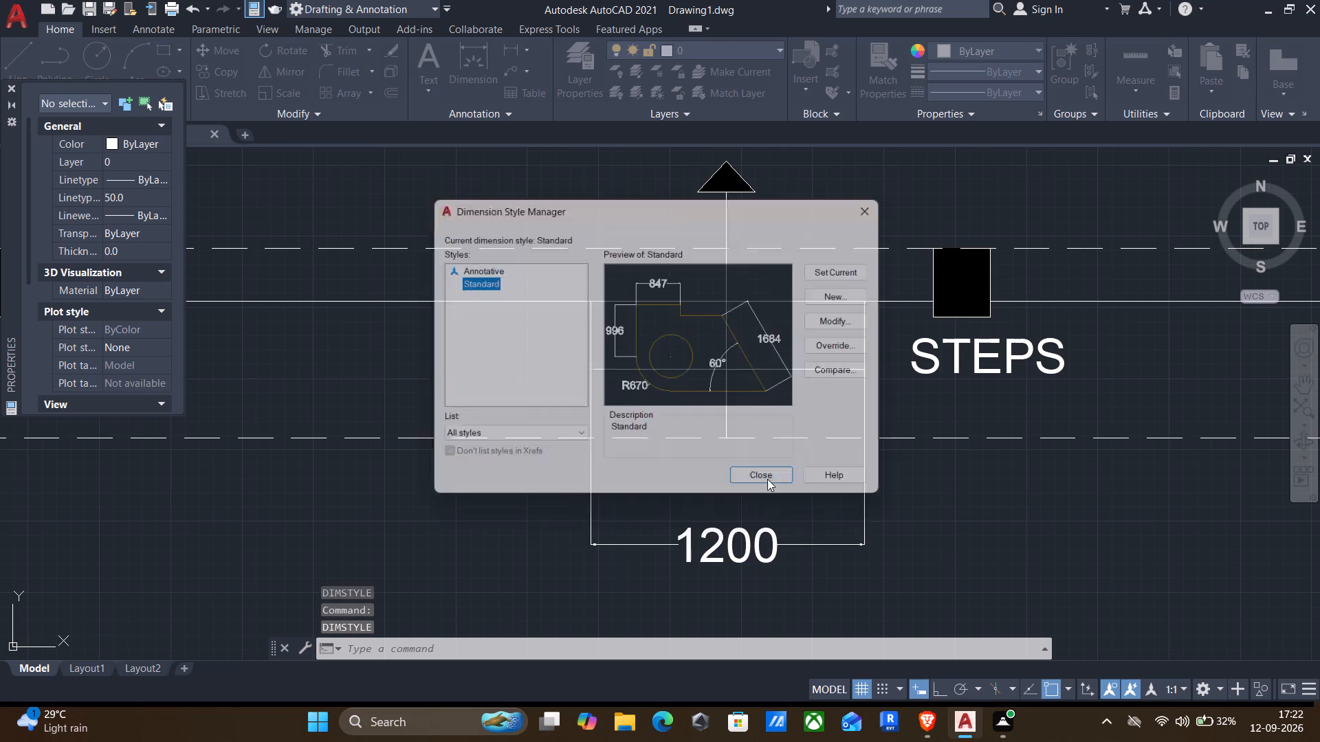
left_click(833, 326)
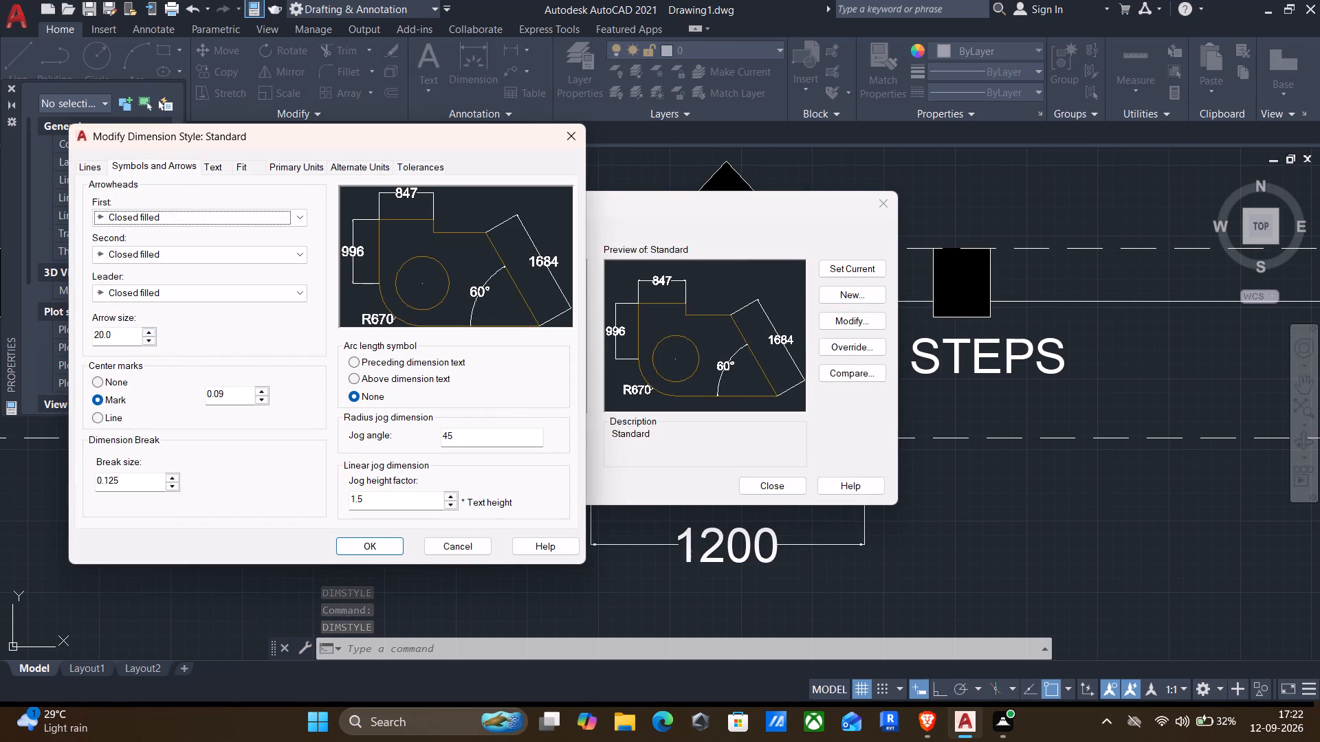
left_click_drag(126, 337, 0, 328)
type("40")
key("Return")
left_click(372, 547)
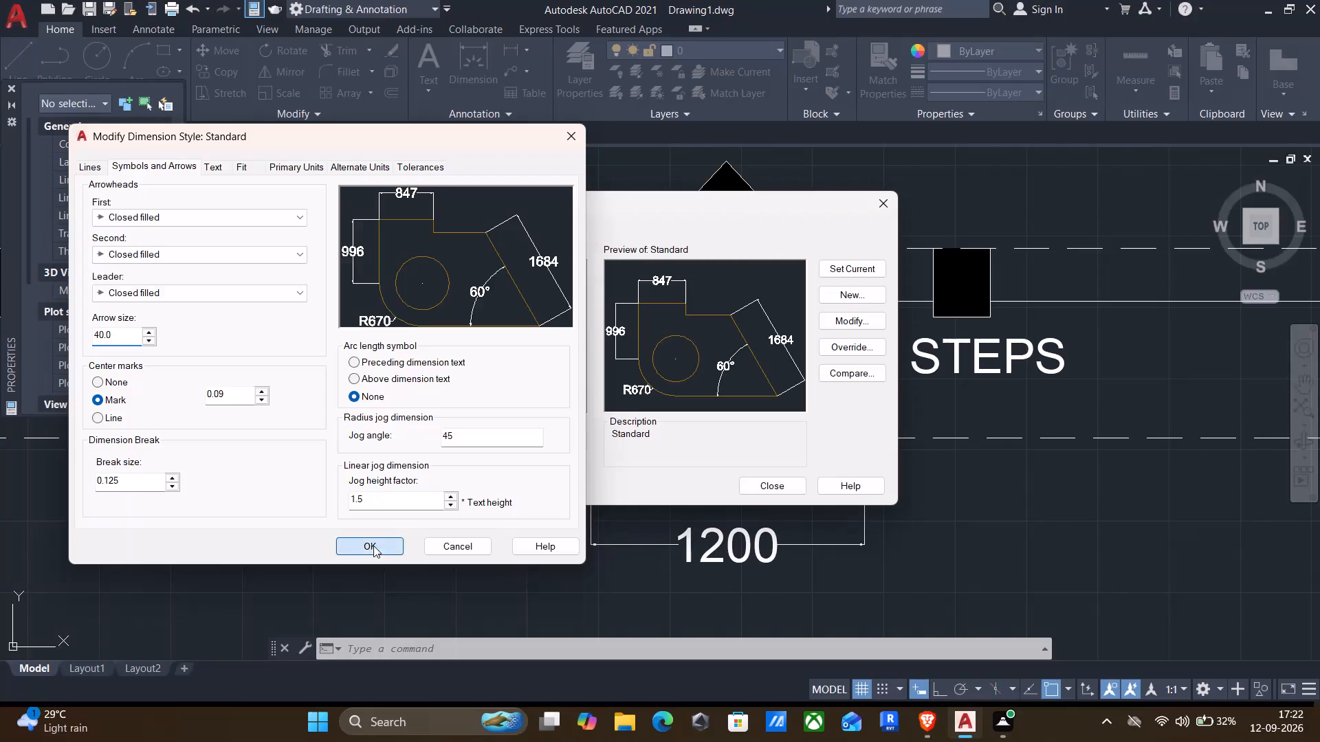
left_click(843, 276)
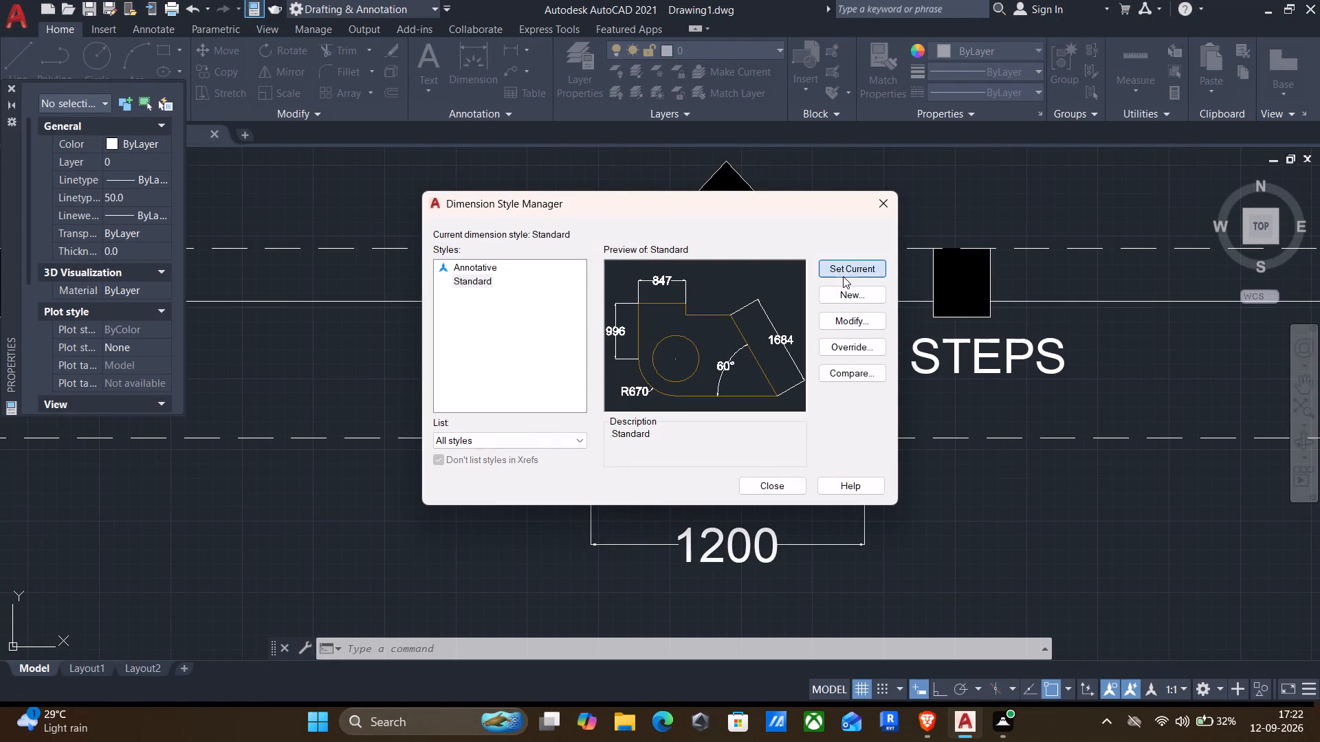
left_click(891, 211)
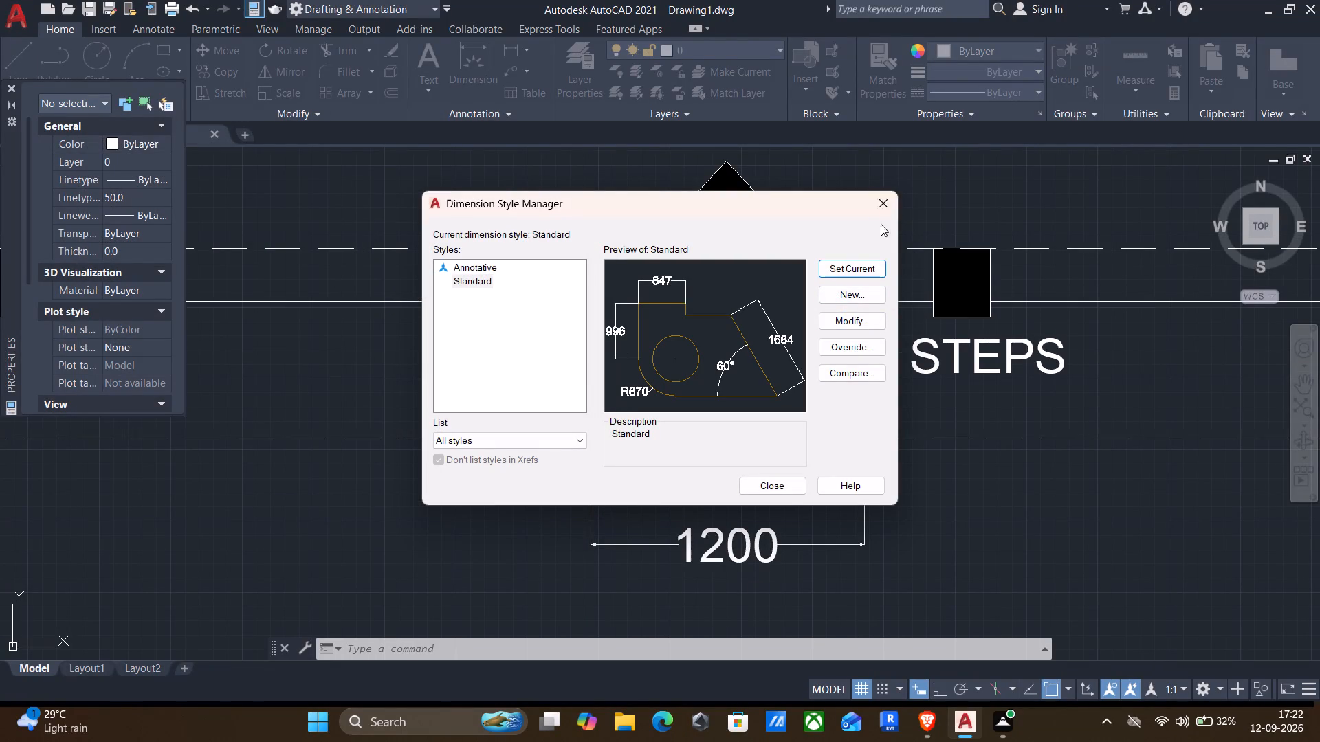
Check the steps dimension's arrows, and review the Standard dimension style's primary units, alternate units, tolerance and line settings.
scroll(755, 521, "down", 3)
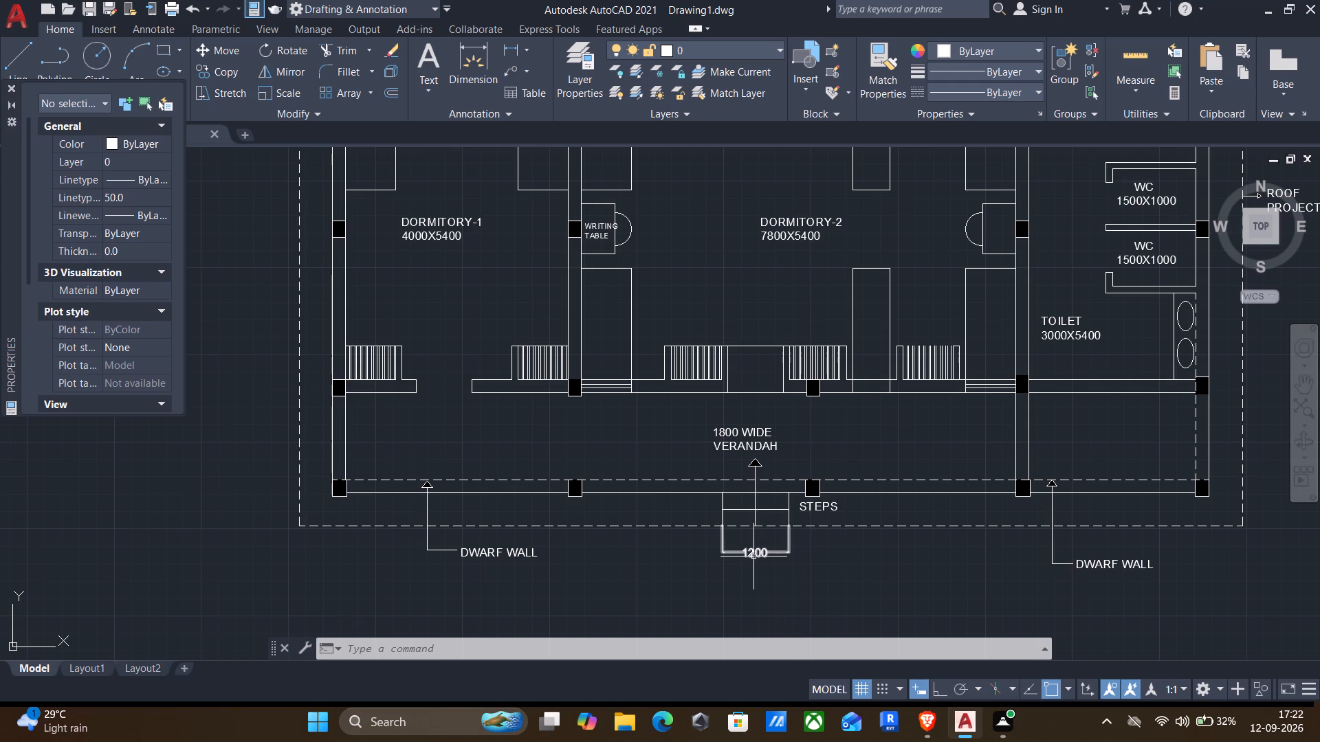
scroll(753, 557, "up", 3)
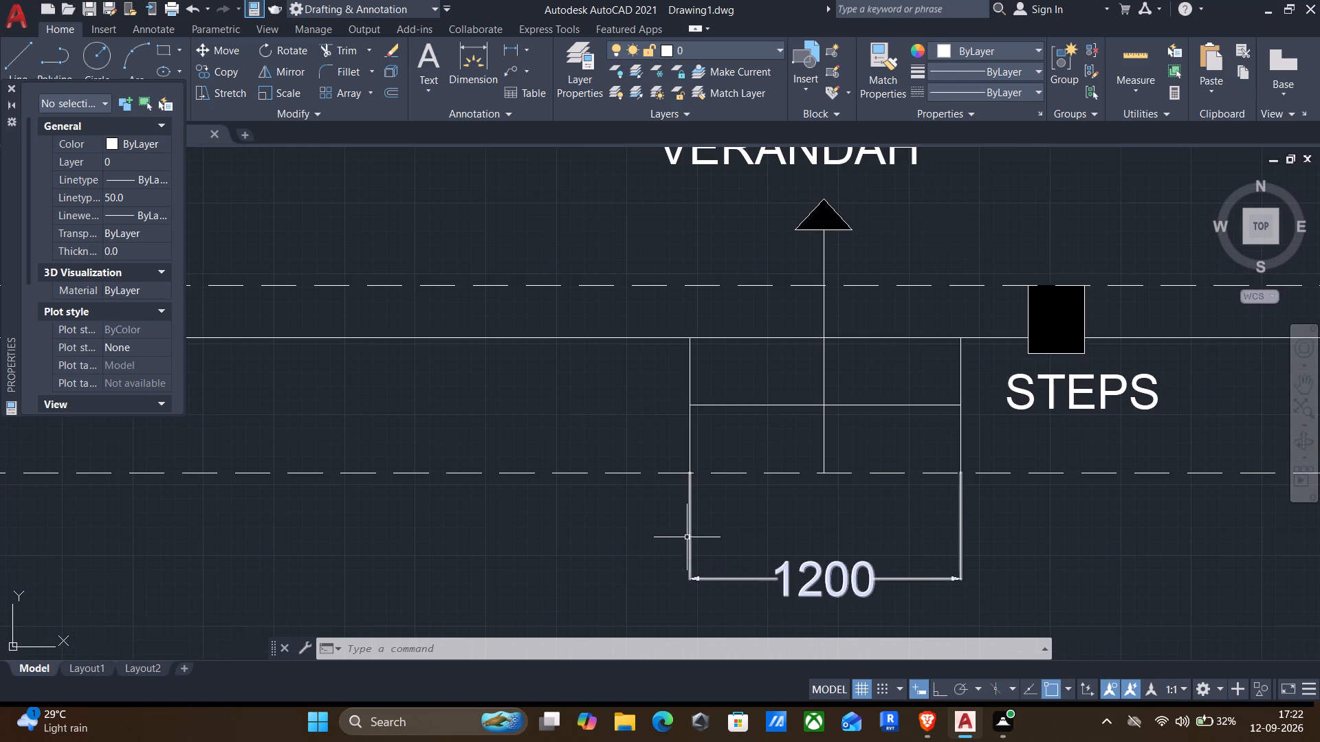
key("Return")
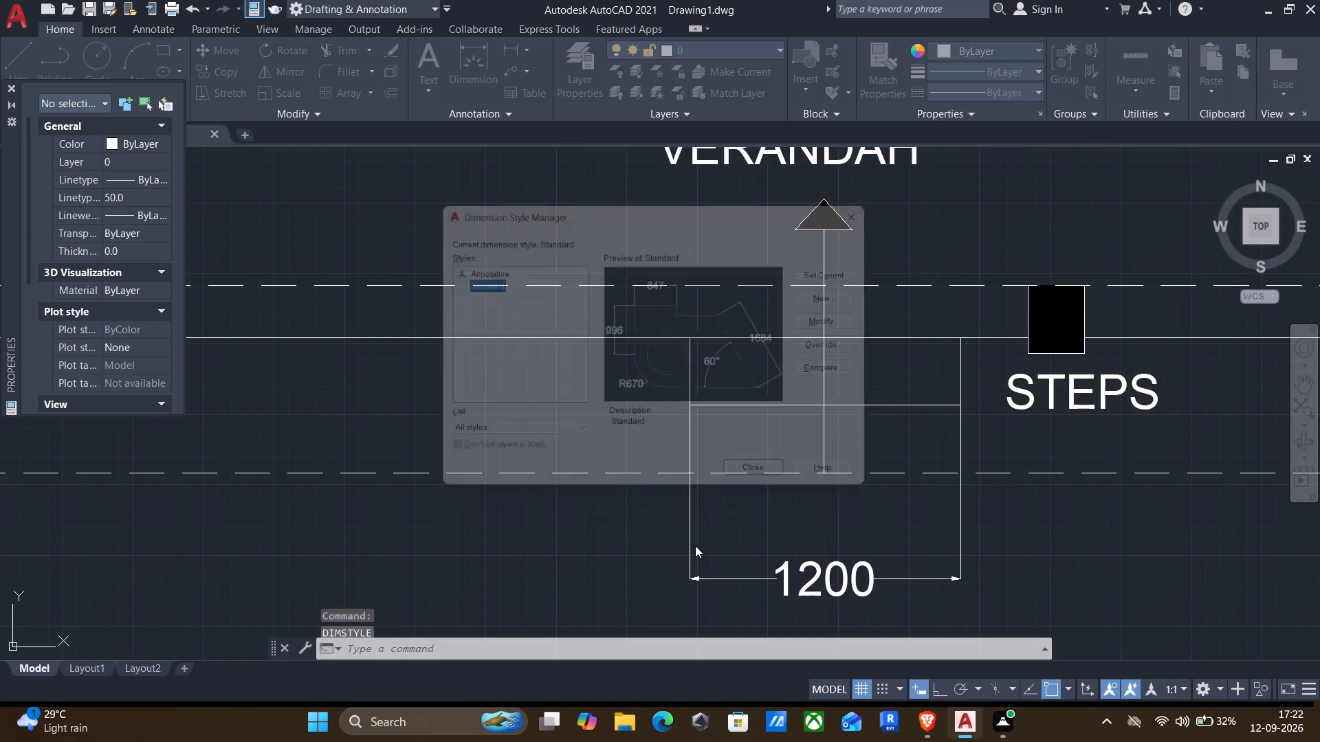
left_click(840, 314)
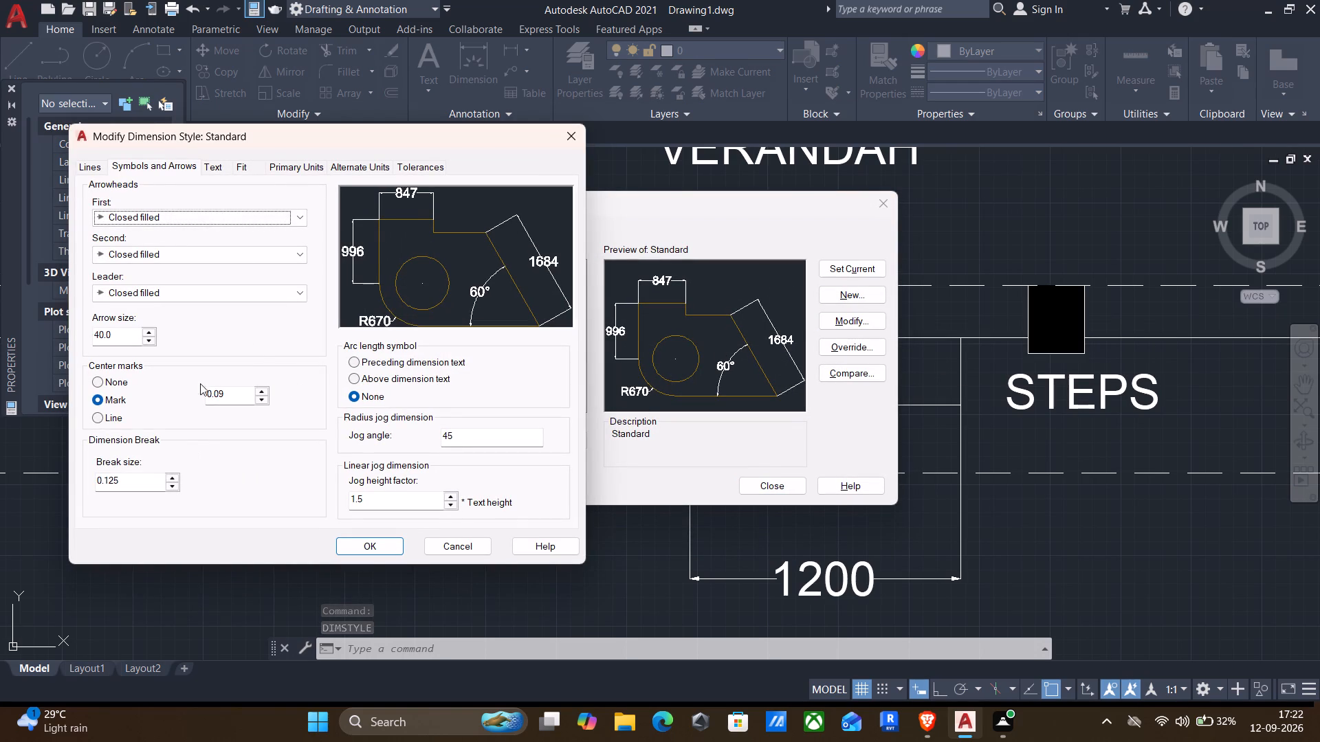
left_click(296, 157)
left_click(289, 166)
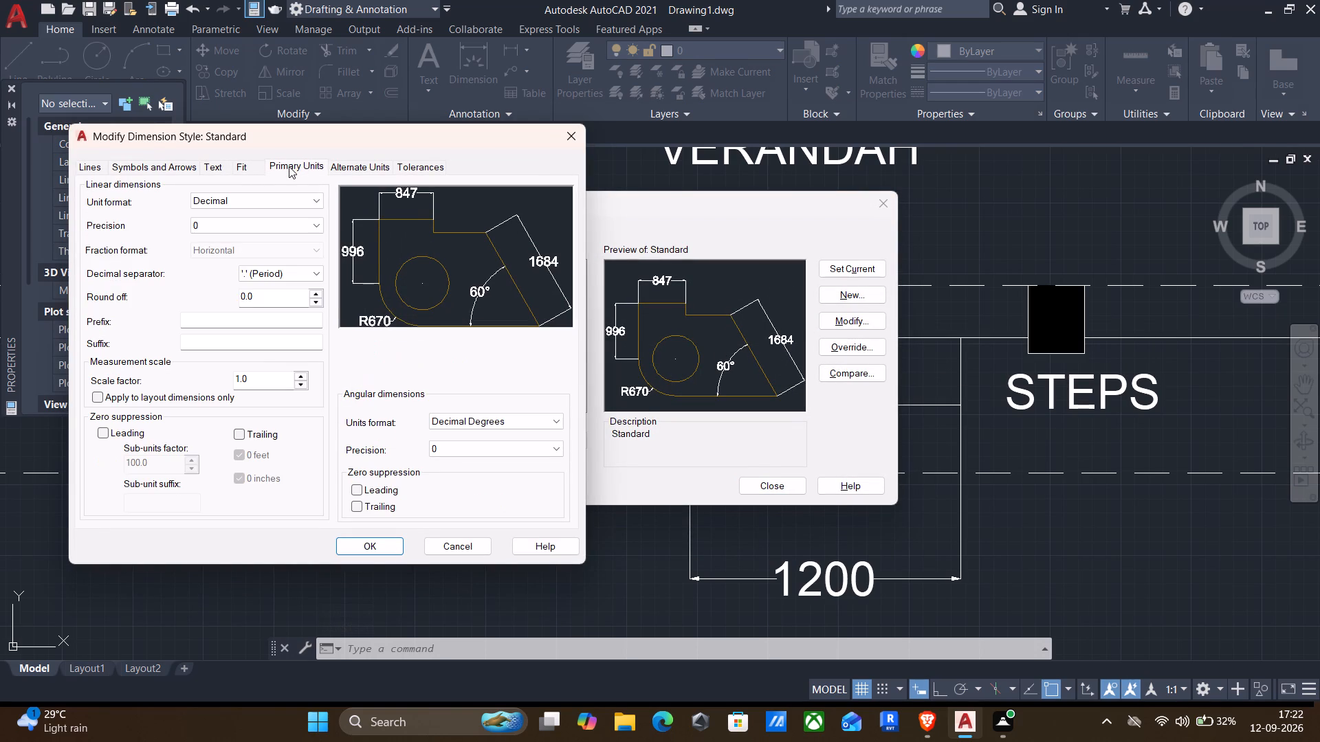
left_click(340, 159)
left_click(353, 164)
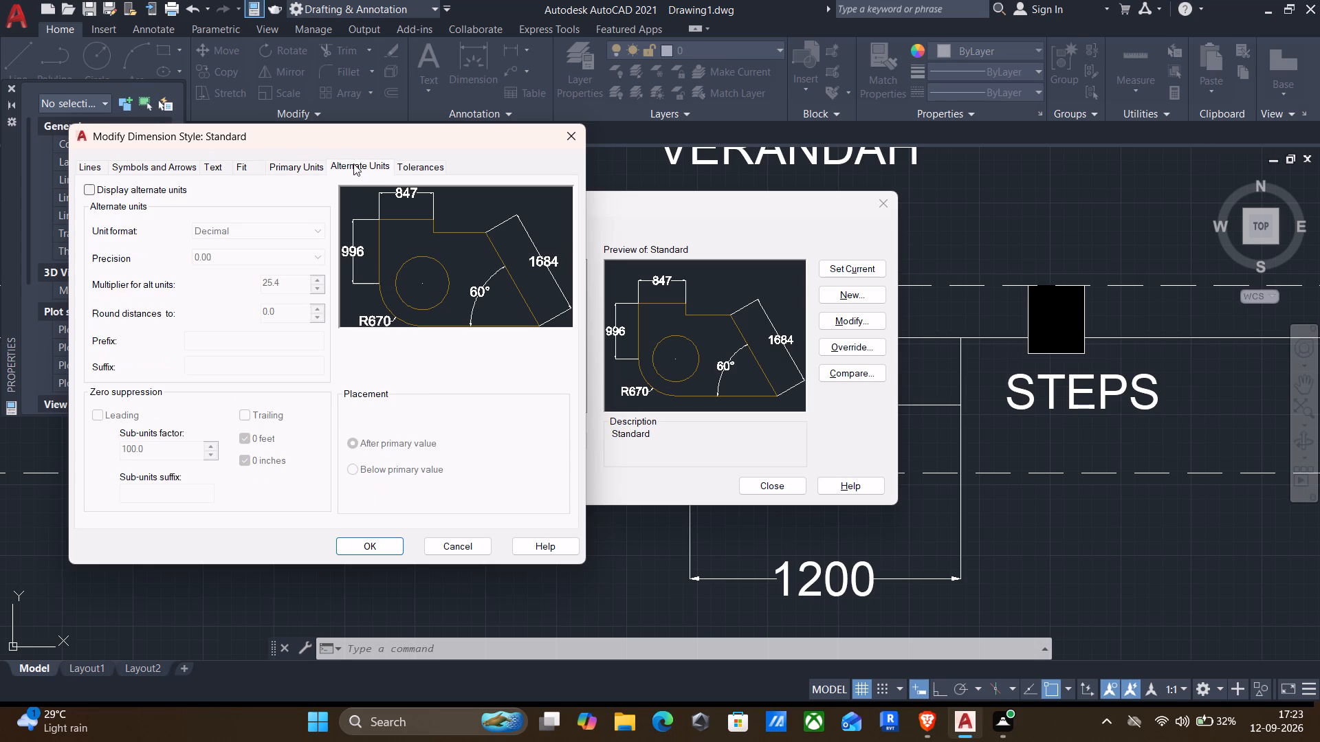
left_click(406, 166)
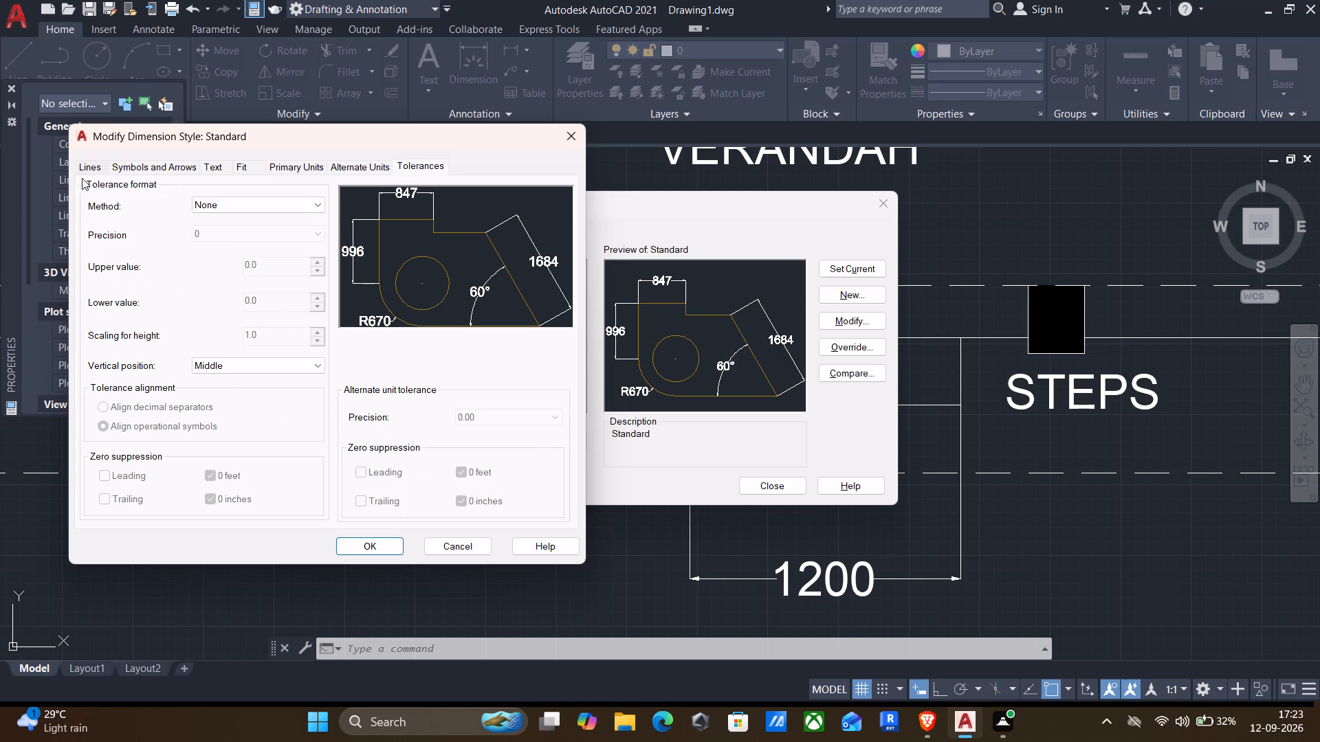
left_click(86, 169)
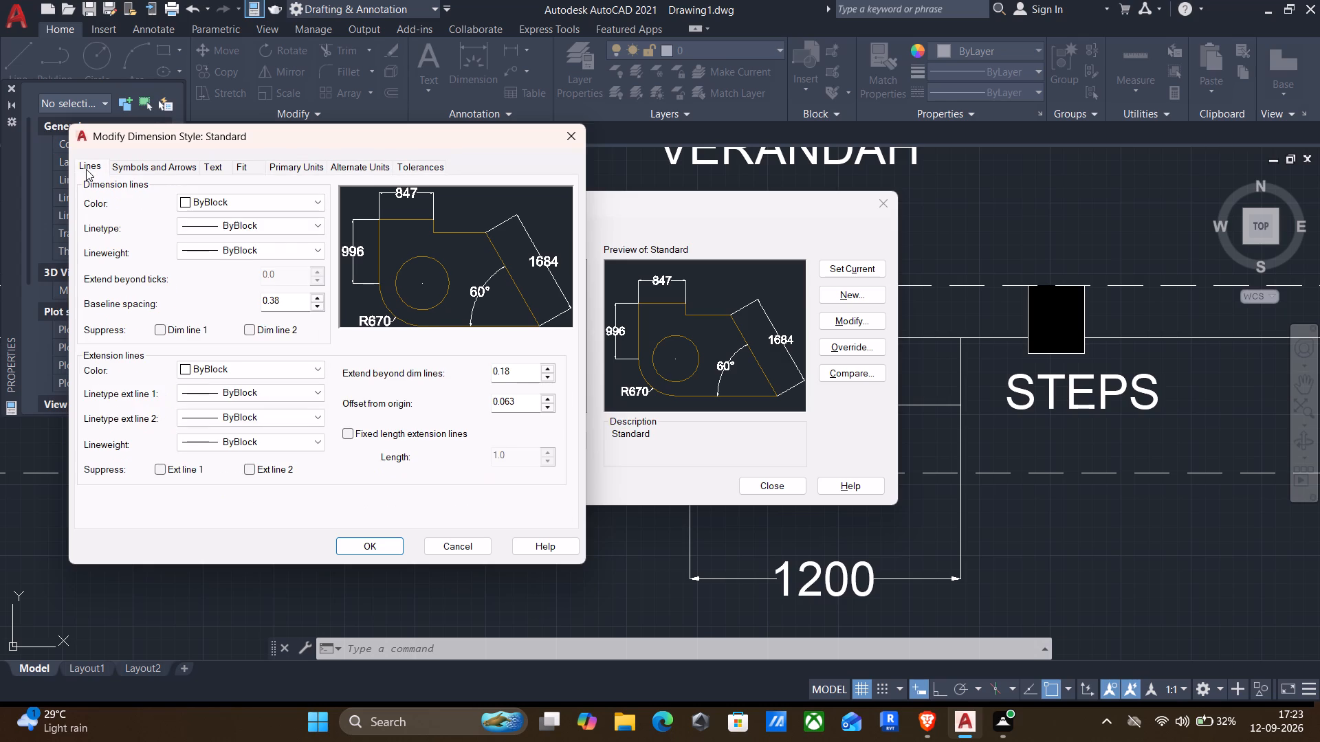
Change the Standard dimension style's first and second arrowheads to Architectural tick and set the style current.
left_click(137, 166)
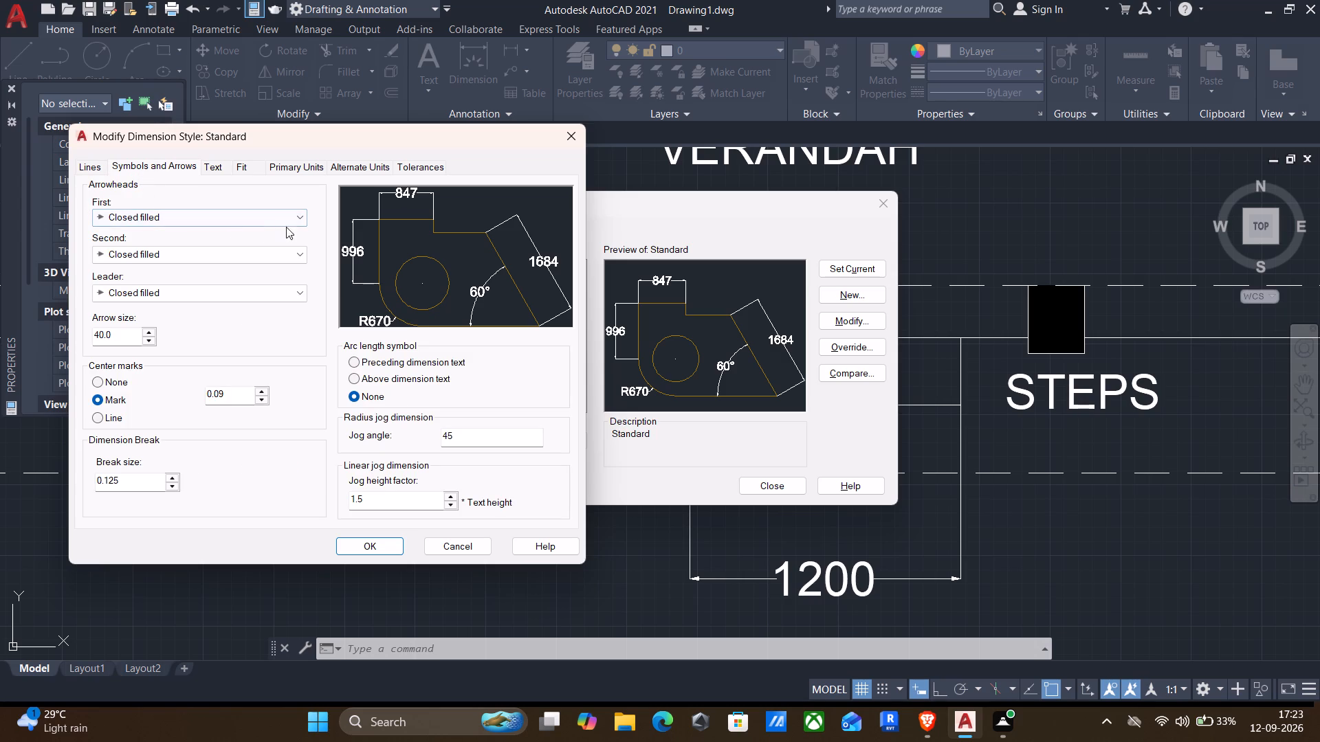
left_click(294, 223)
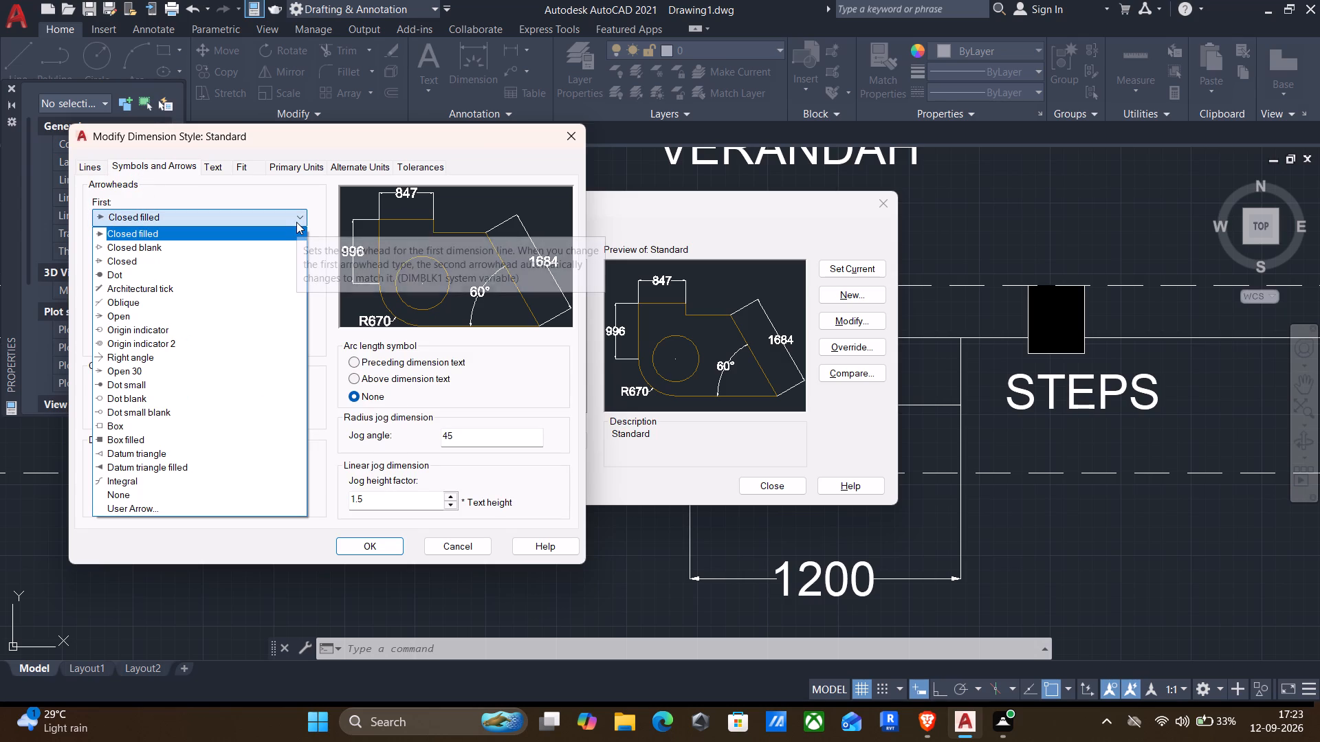
left_click(296, 222)
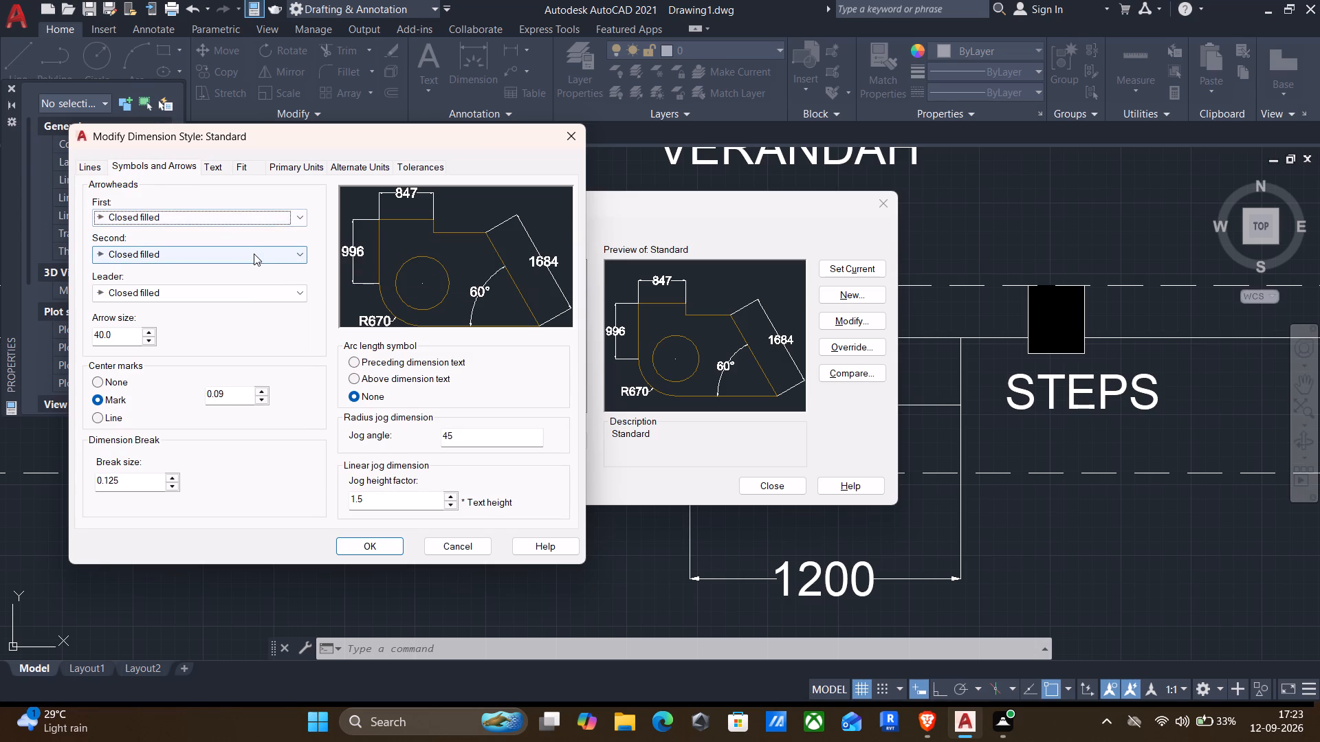
left_click(296, 223)
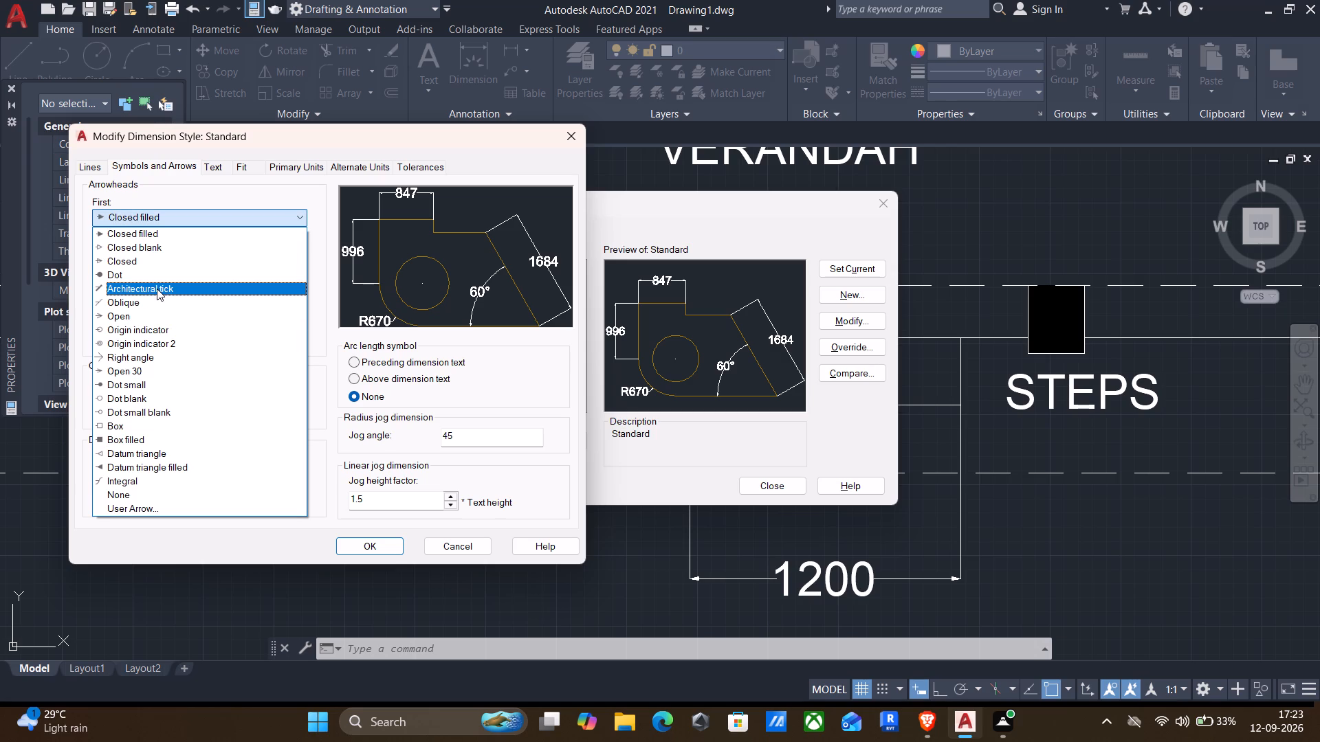
left_click(157, 289)
left_click(349, 546)
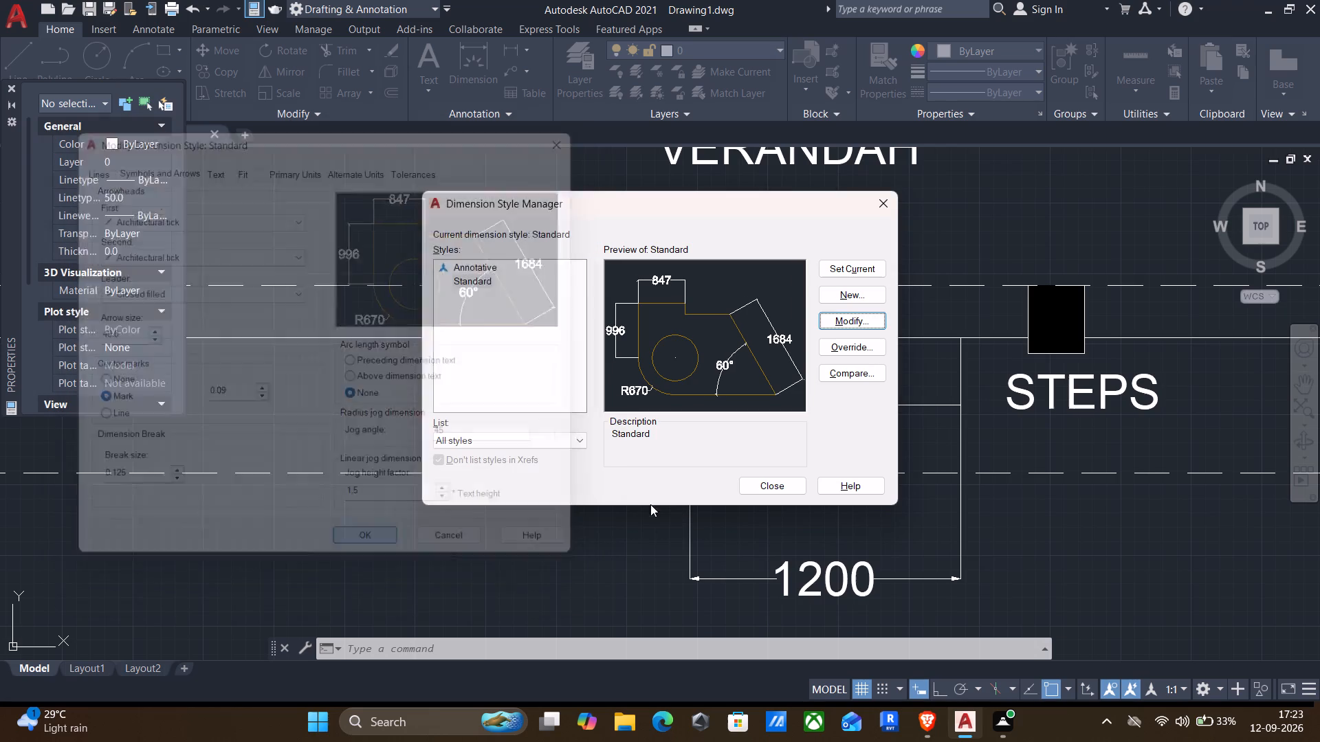
left_click(854, 266)
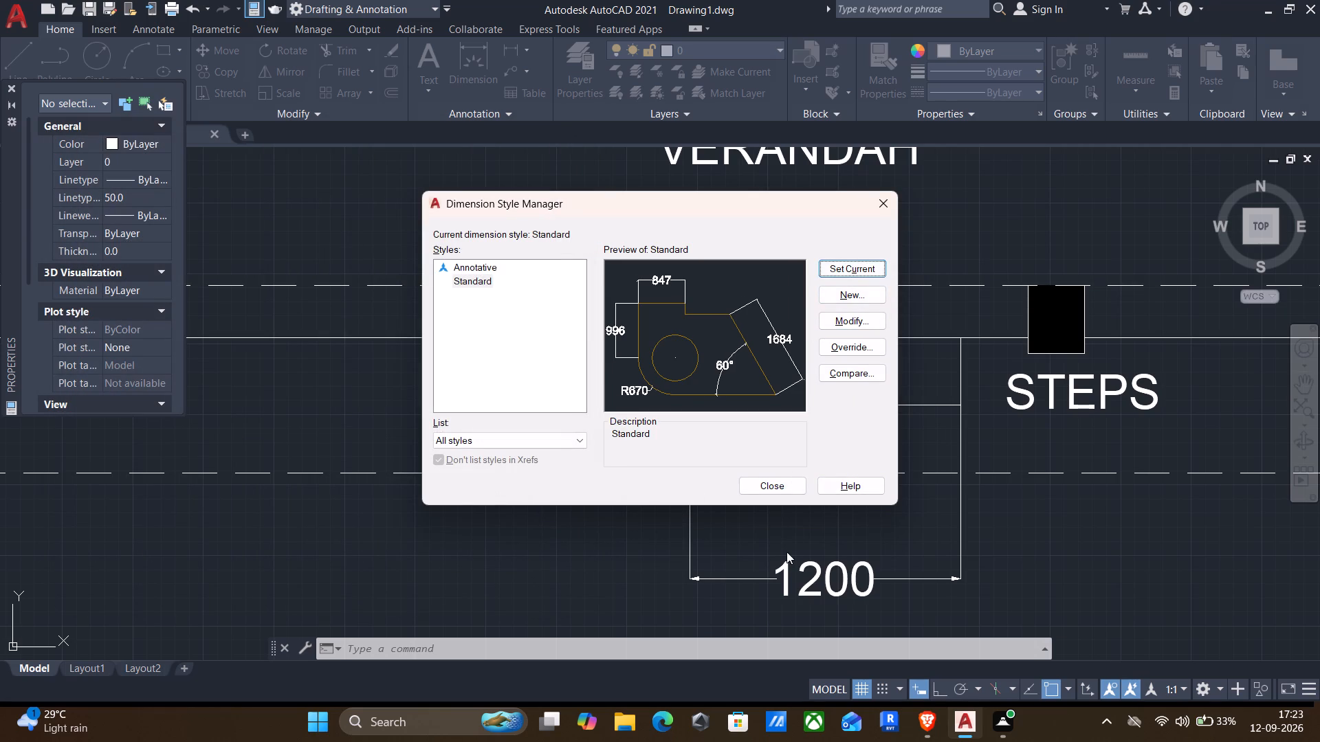
left_click(777, 487)
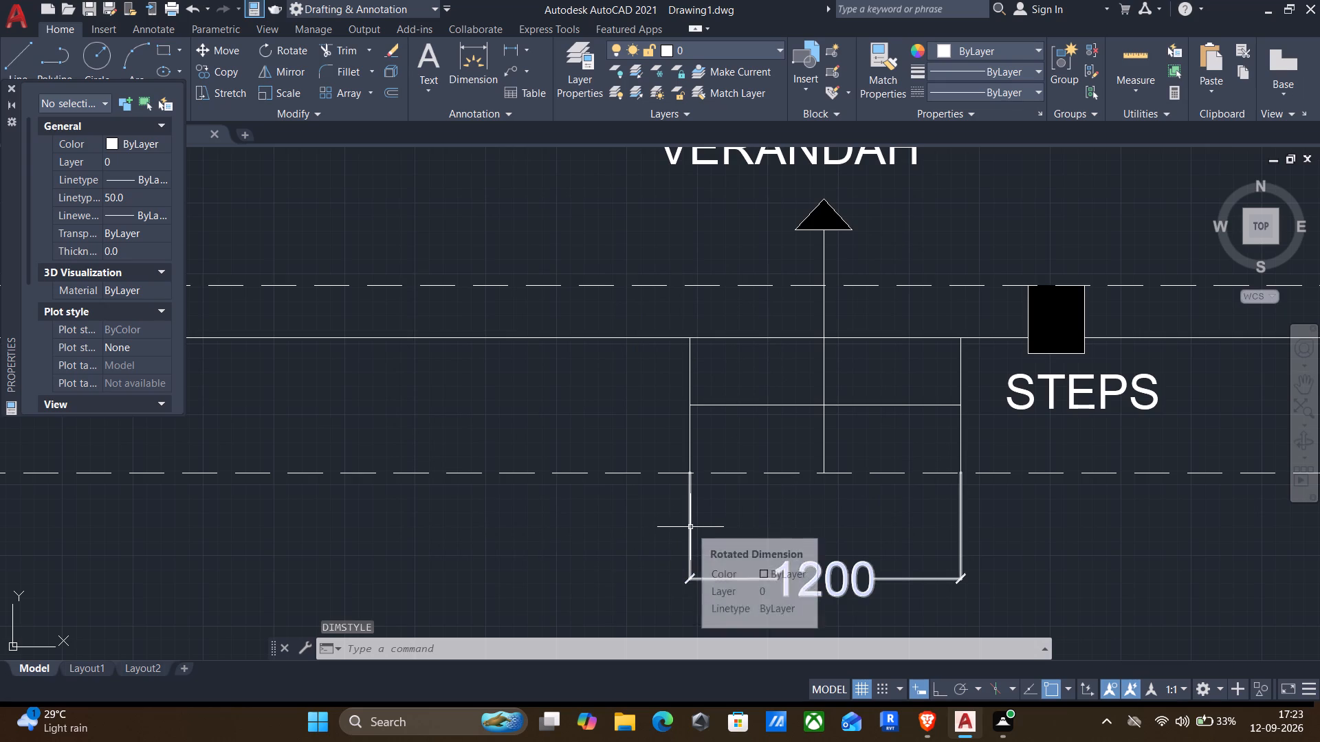
Change the Standard dimension style's leader arrowhead to Architectural tick and set the style current.
key("Return")
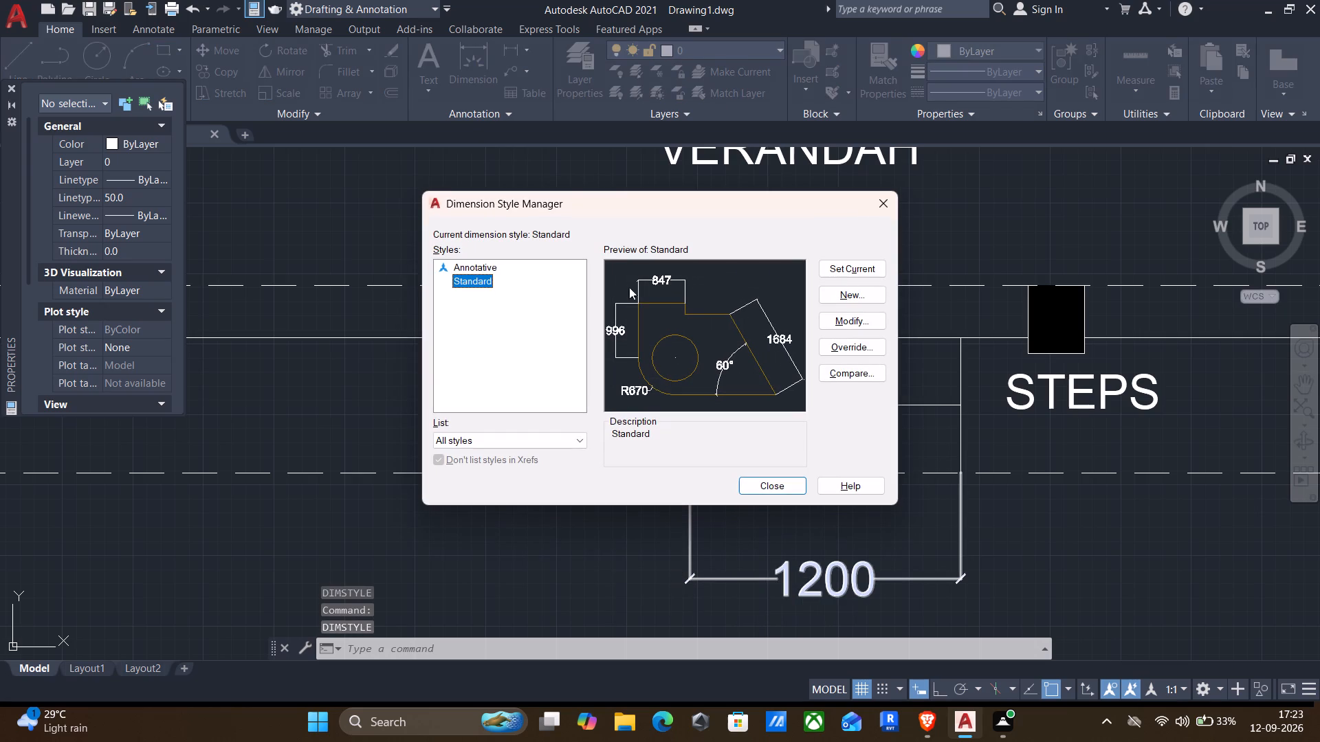
left_click(835, 325)
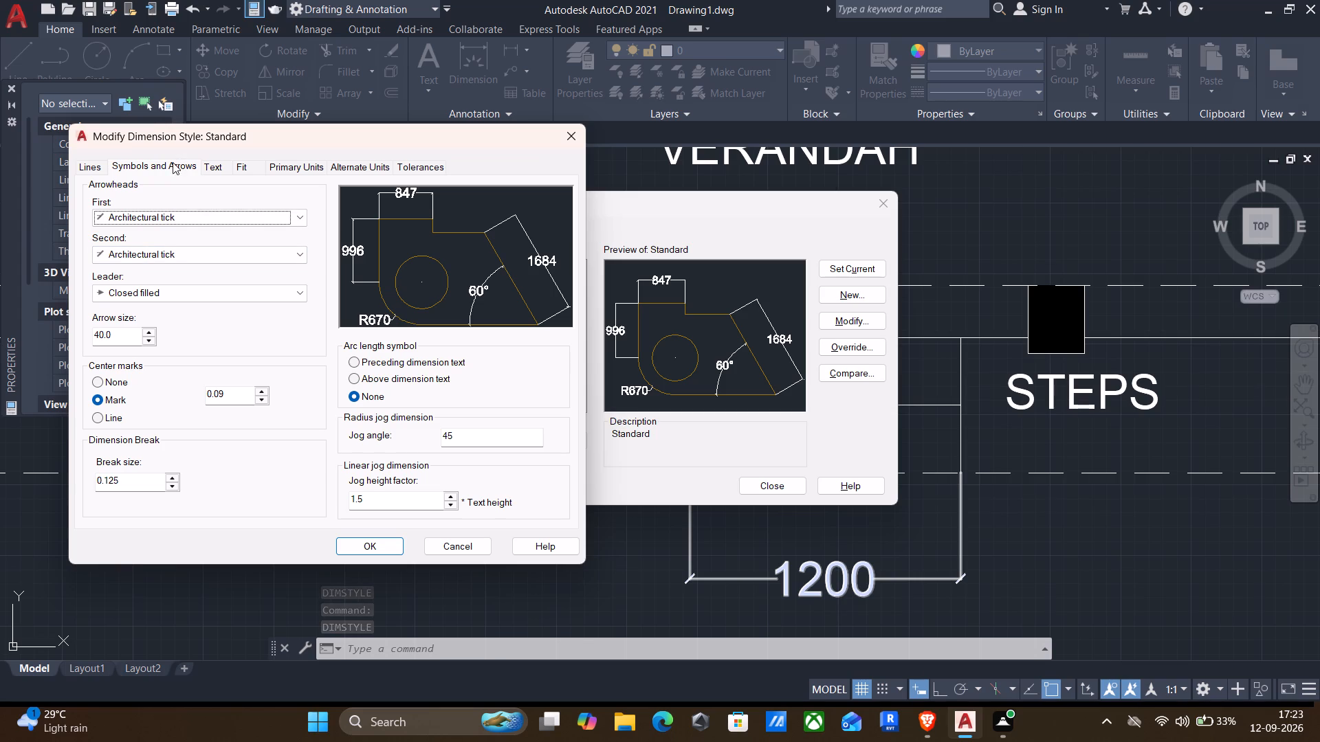
left_click(159, 301)
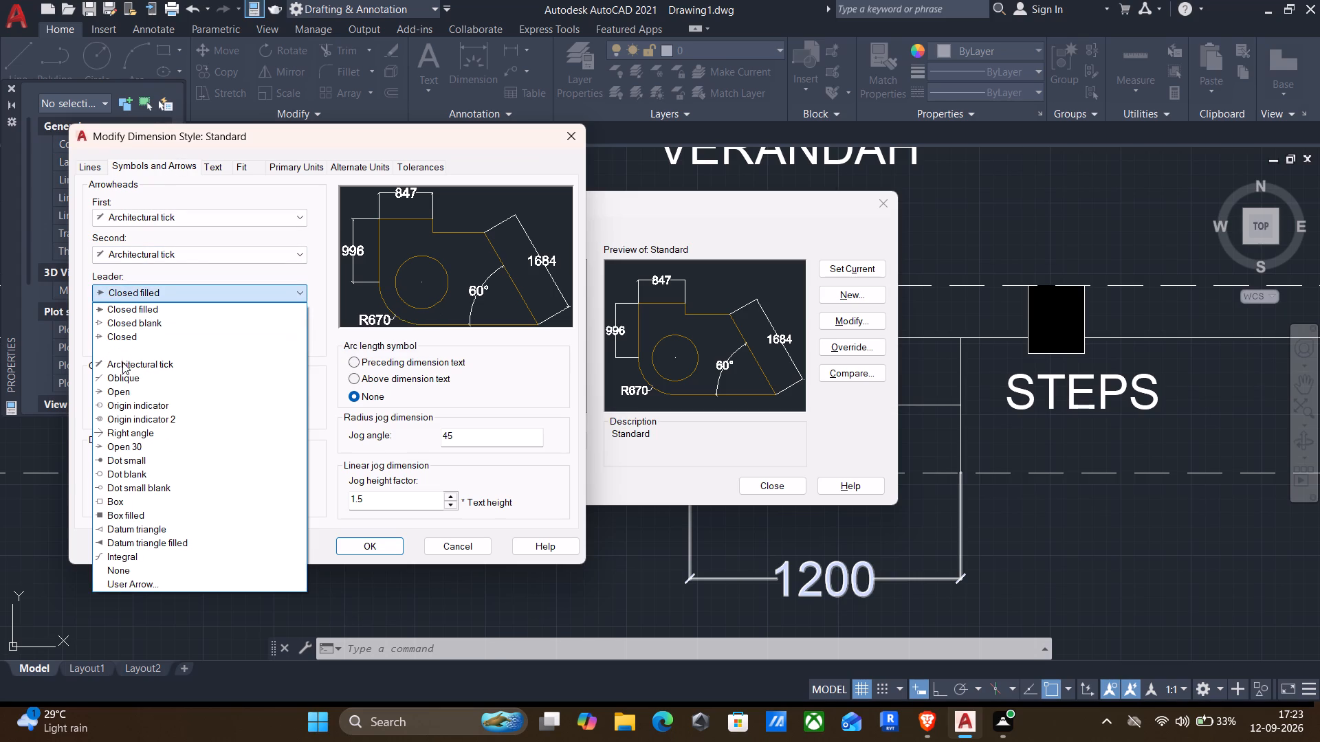
left_click(122, 363)
left_click(362, 551)
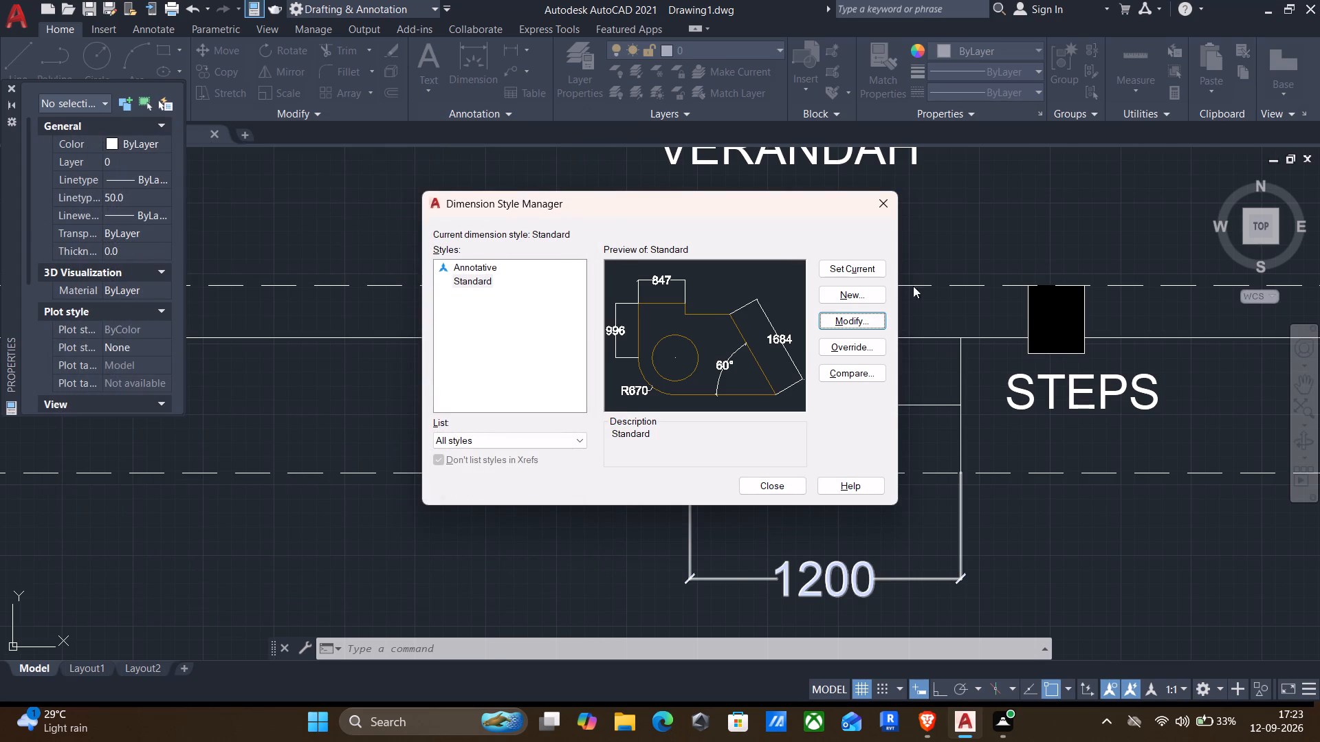
left_click(870, 266)
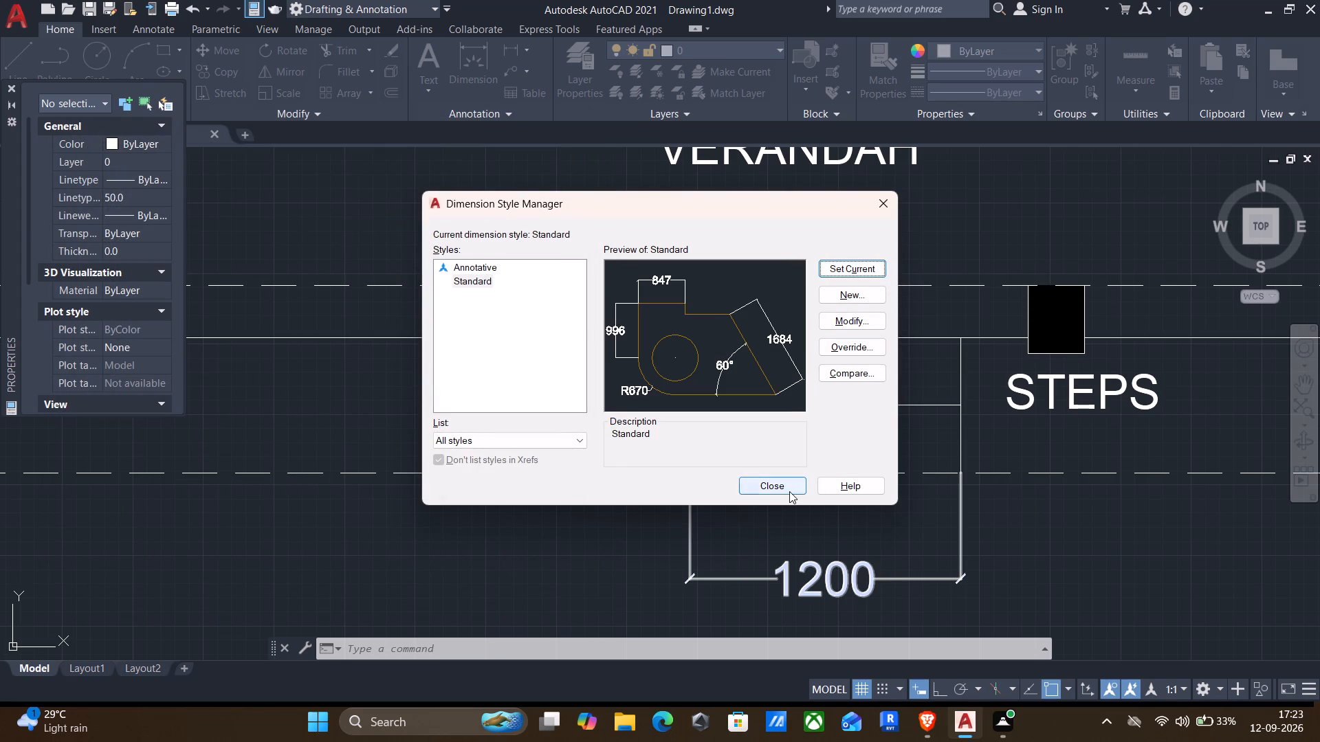
left_click(789, 491)
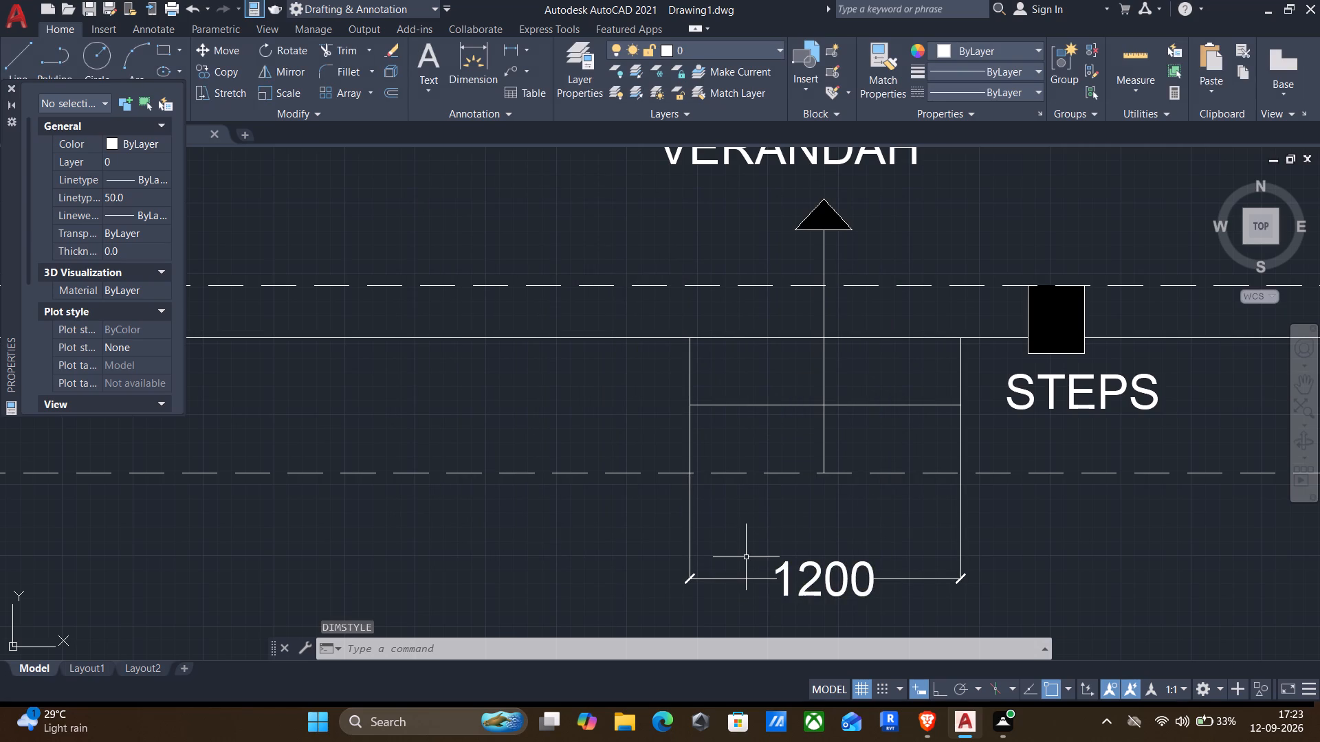
Set the Standard dimension style's arc length symbol to above dimension text and center marks to None, and make the style current.
key("Return")
left_click(837, 326)
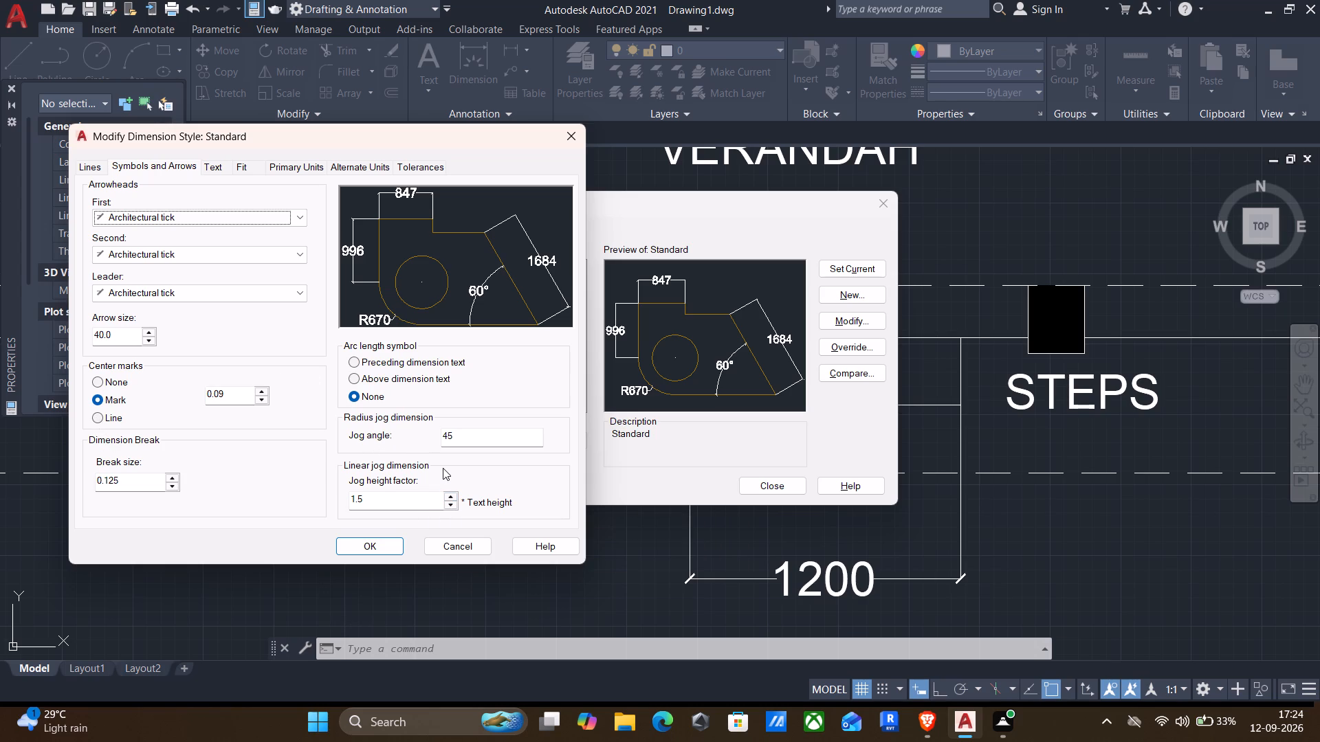
left_click(357, 362)
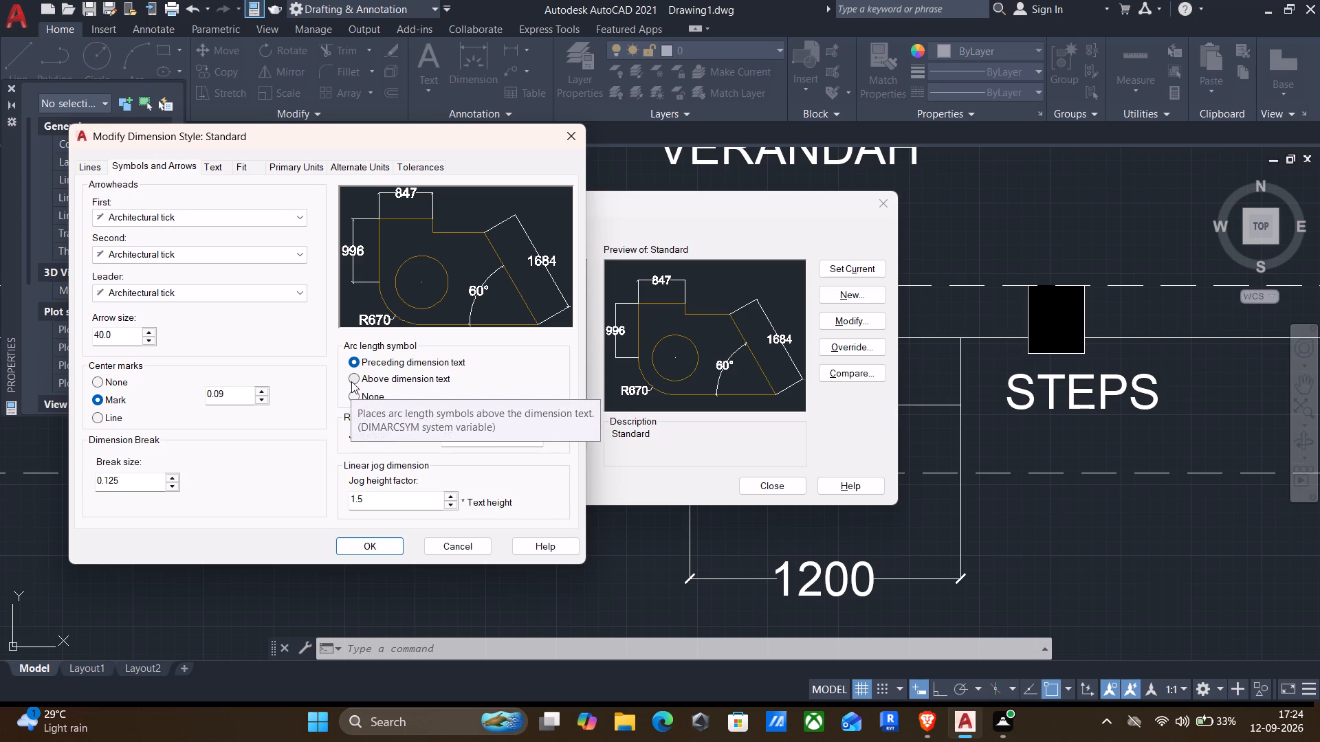
left_click(351, 381)
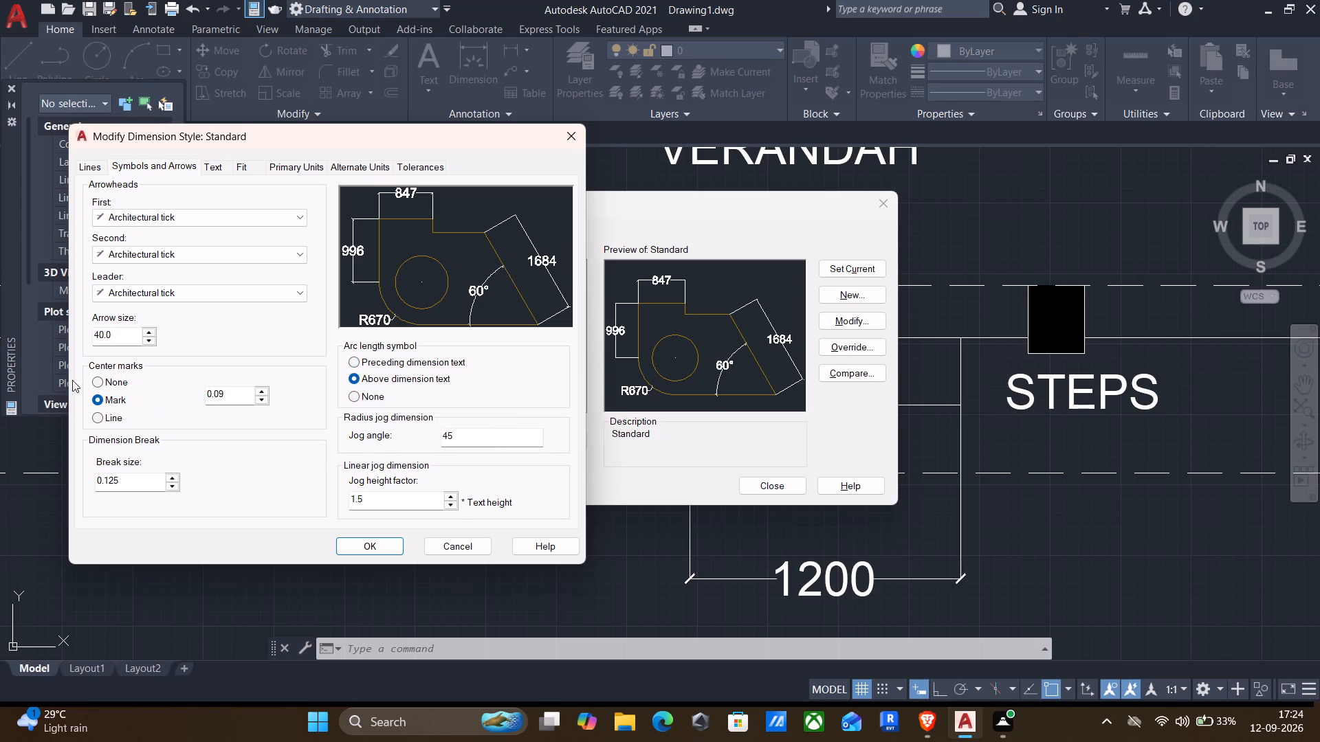
left_click(93, 377)
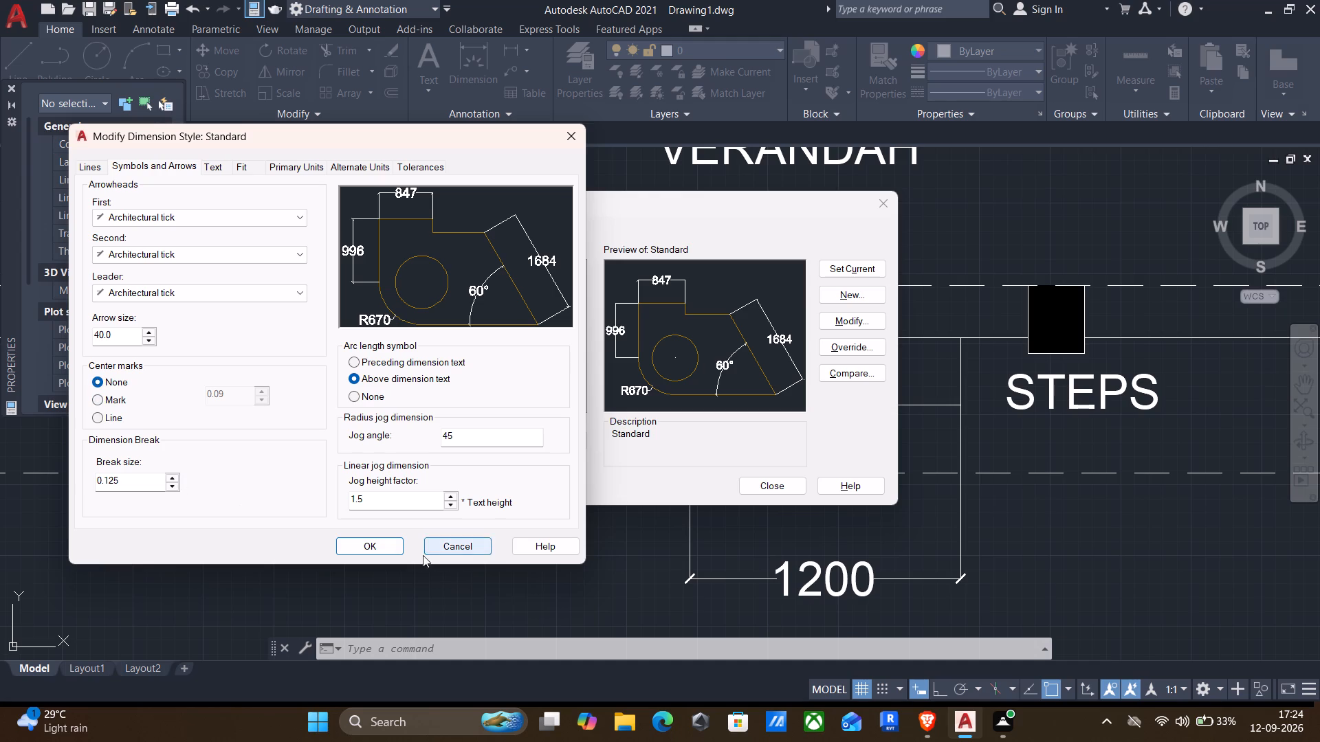
left_click(376, 543)
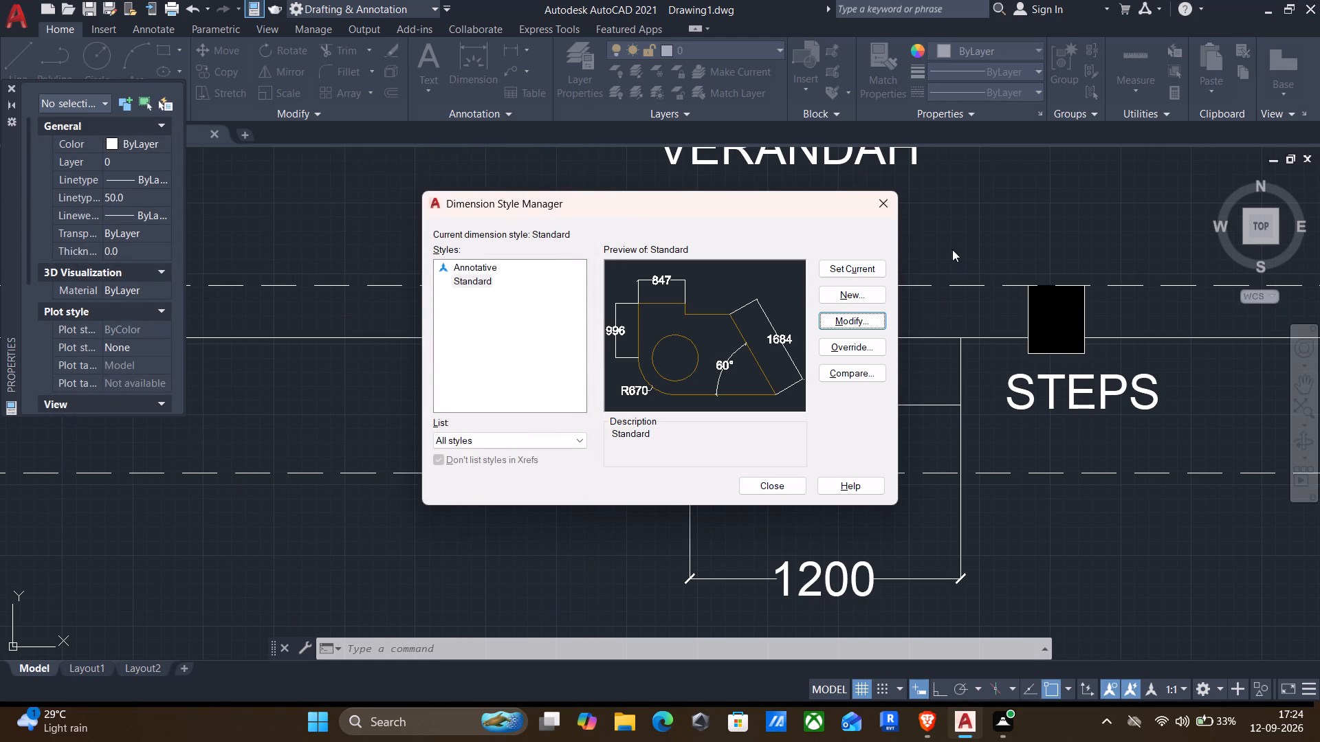
left_click(857, 268)
left_click(769, 486)
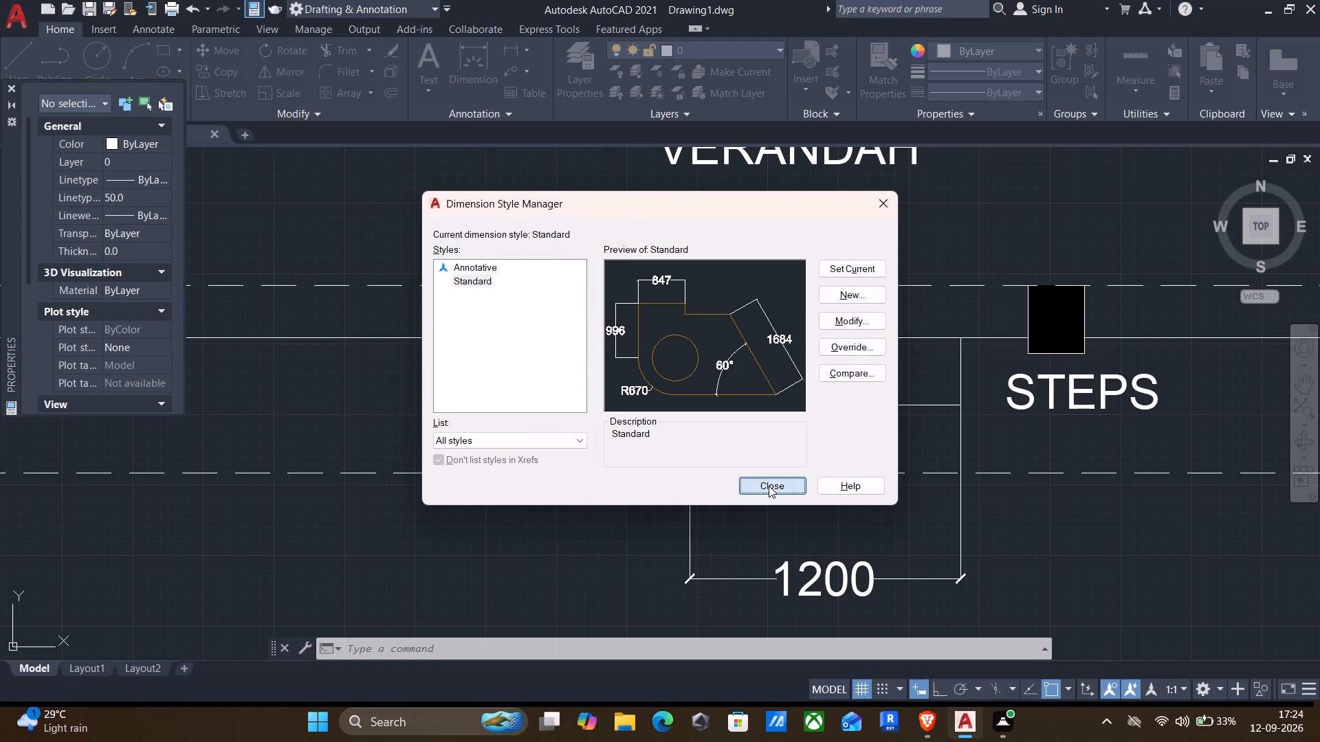
Add aligned dimensions for the depths of both treads of the verandah steps, starting with the lower tread.
scroll(716, 581, "down", 2)
middle_click_drag(738, 596, 698, 460)
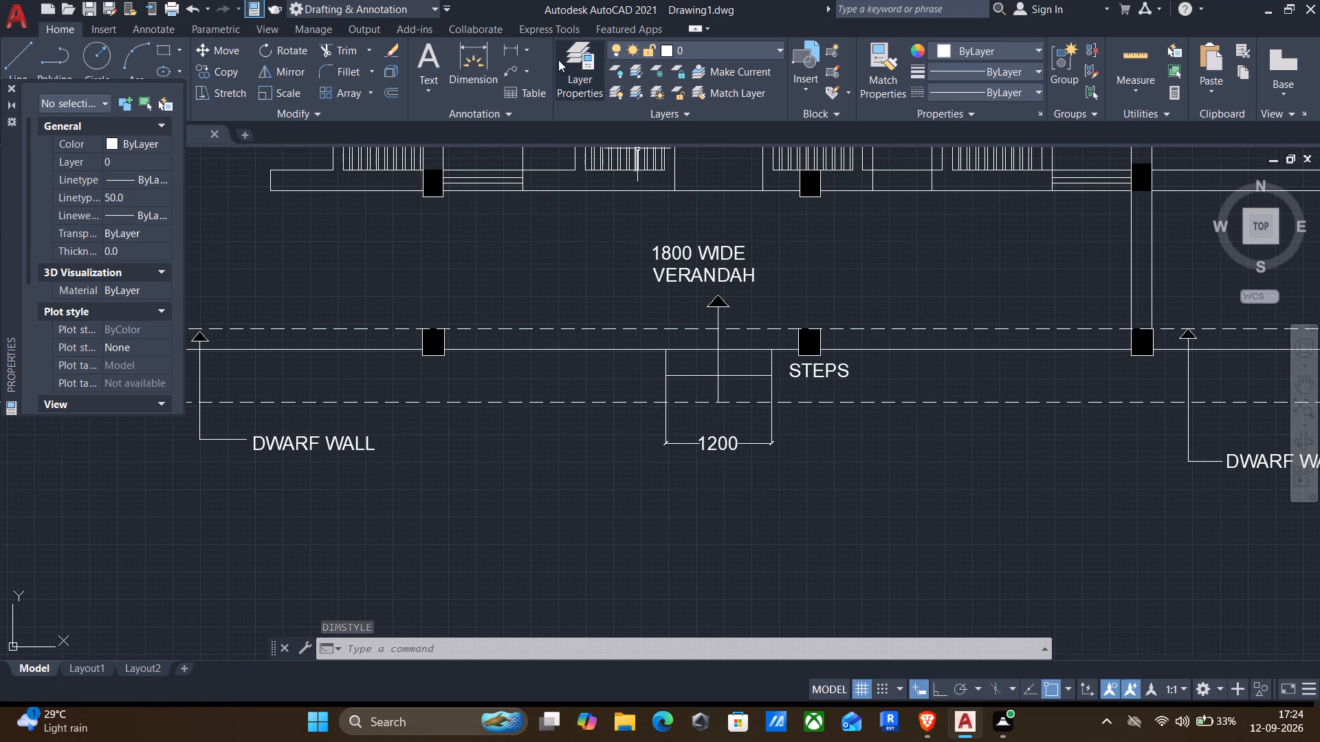
left_click(530, 47)
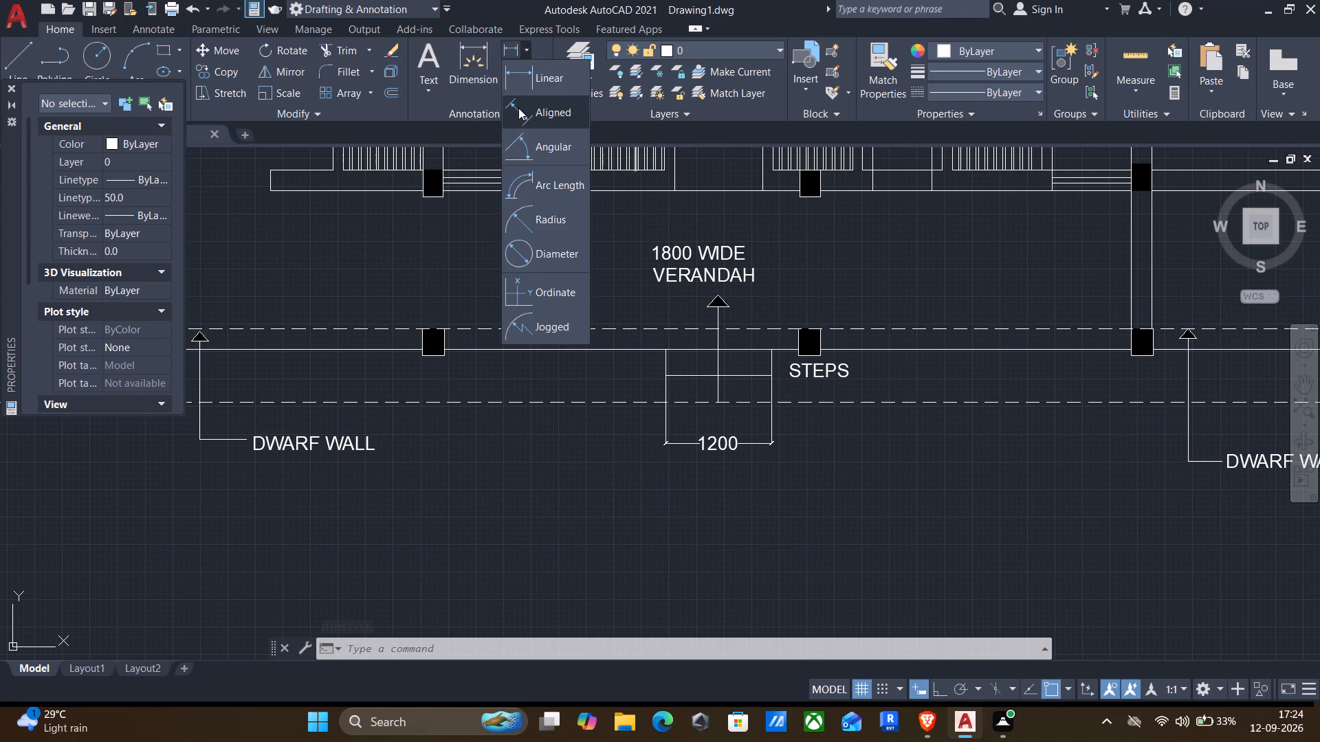
left_click(518, 108)
scroll(702, 450, "up", 3)
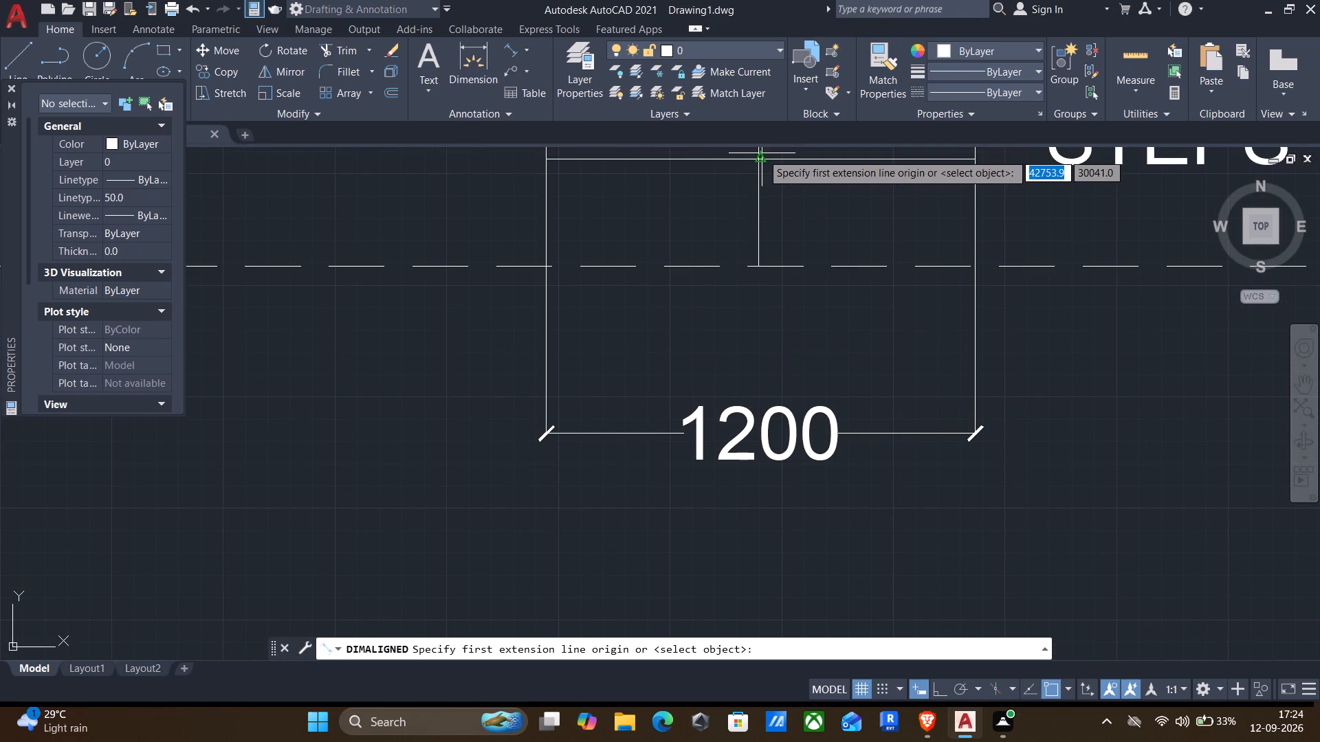
left_click(756, 159)
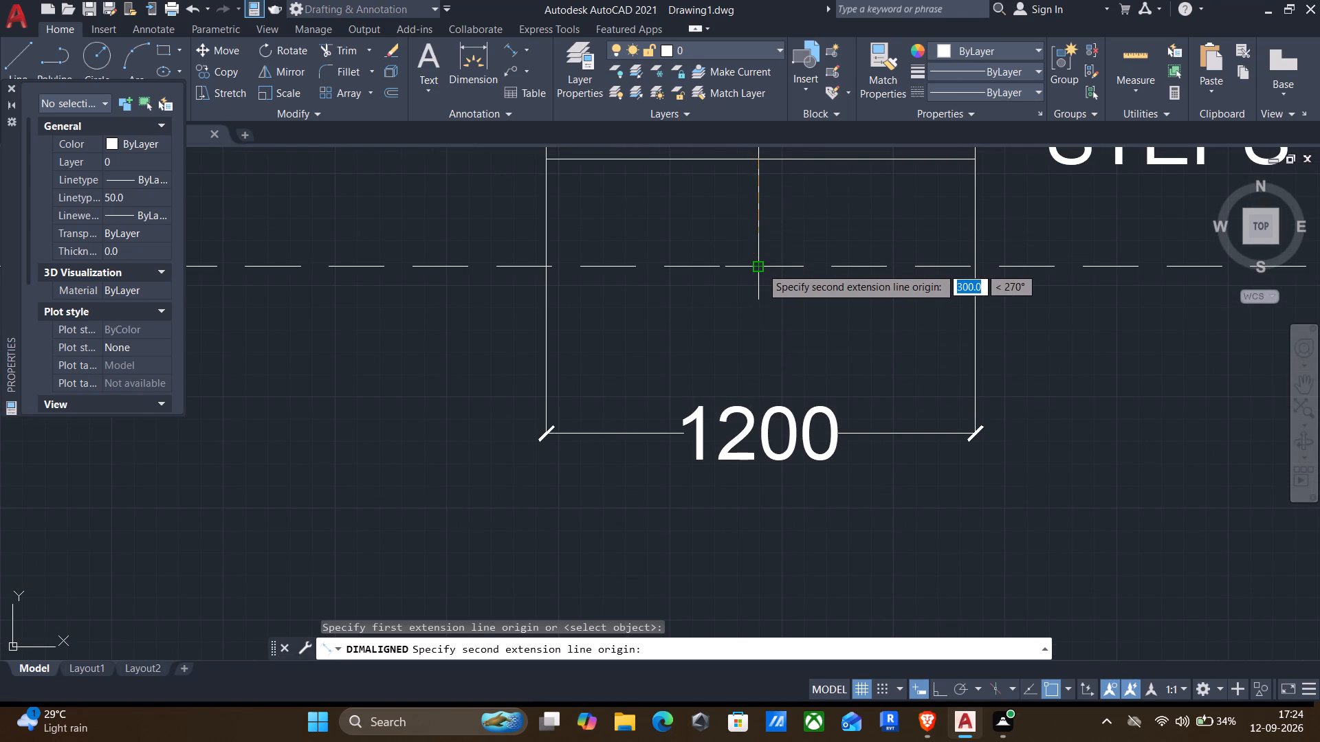
left_click(762, 267)
left_click(645, 277)
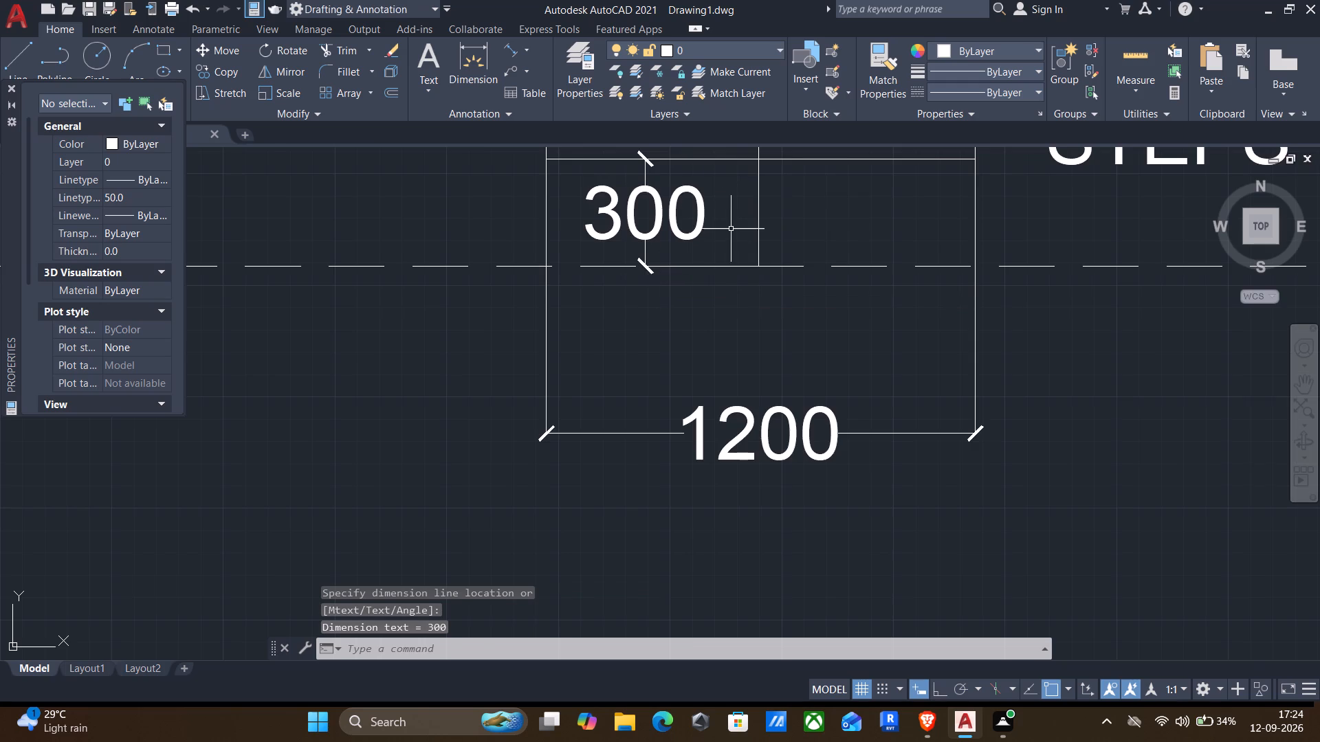
scroll(731, 228, "down", 1)
middle_click_drag(737, 226, 668, 369)
key("Return")
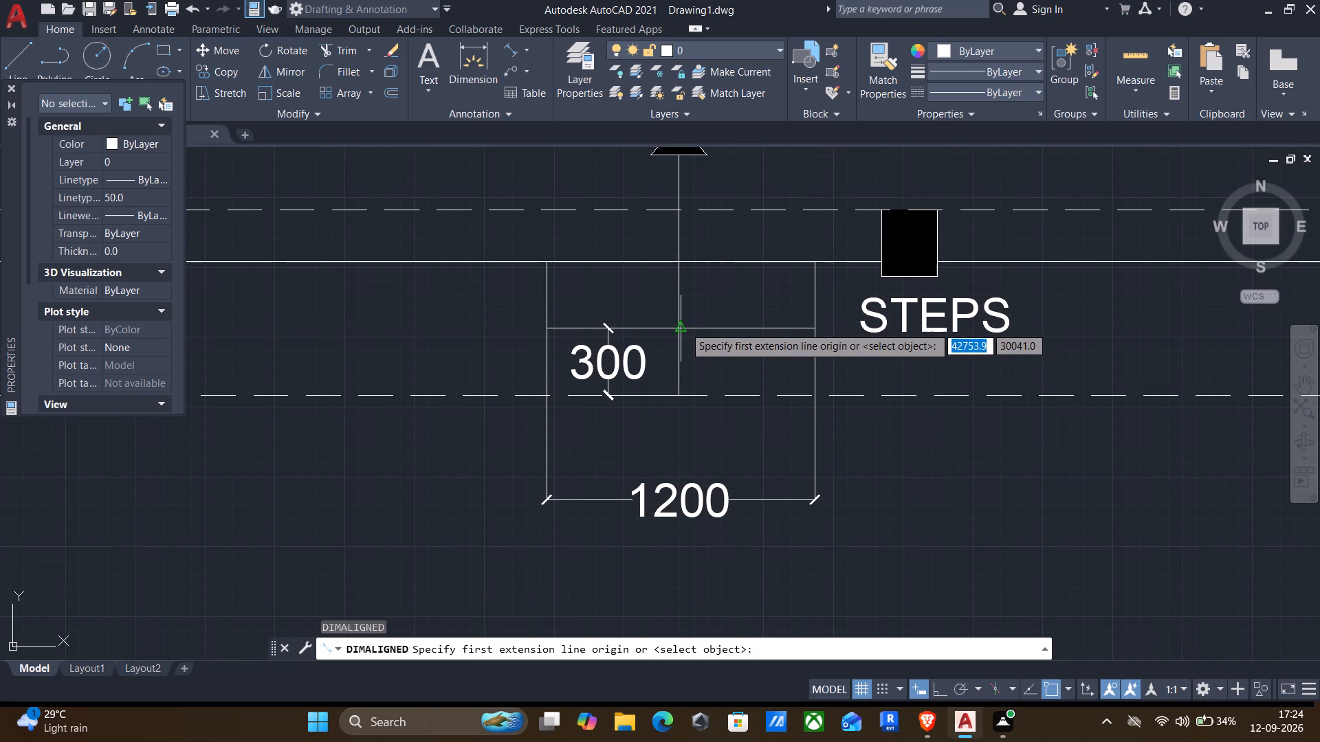
left_click(684, 326)
left_click(676, 258)
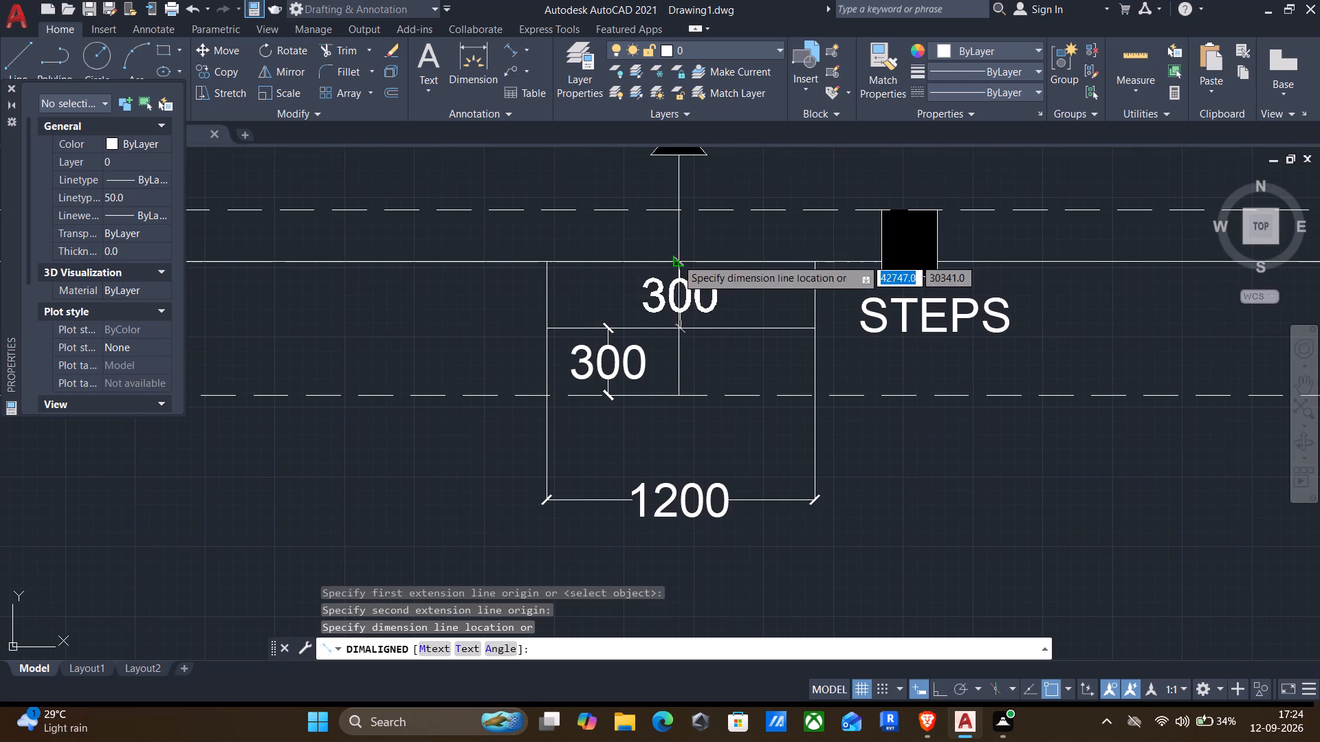
left_click(729, 256)
Add aligned dimensions for the width and depth of the verandah column in line with the Dormitory-1/Dormitory-2 wall.
middle_click_drag(590, 472, 929, 458)
scroll(631, 471, "down", 1)
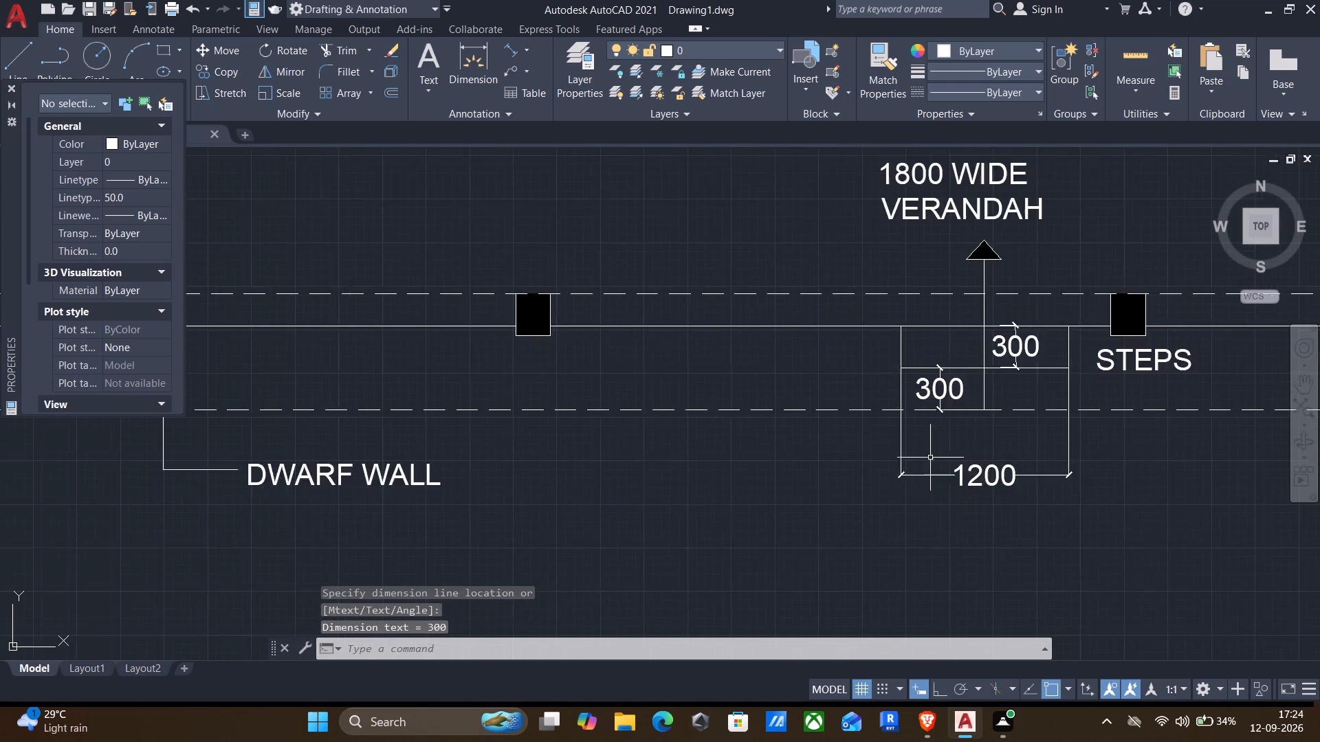
scroll(932, 456, "down", 1)
scroll(670, 333, "up", 2)
key("Return")
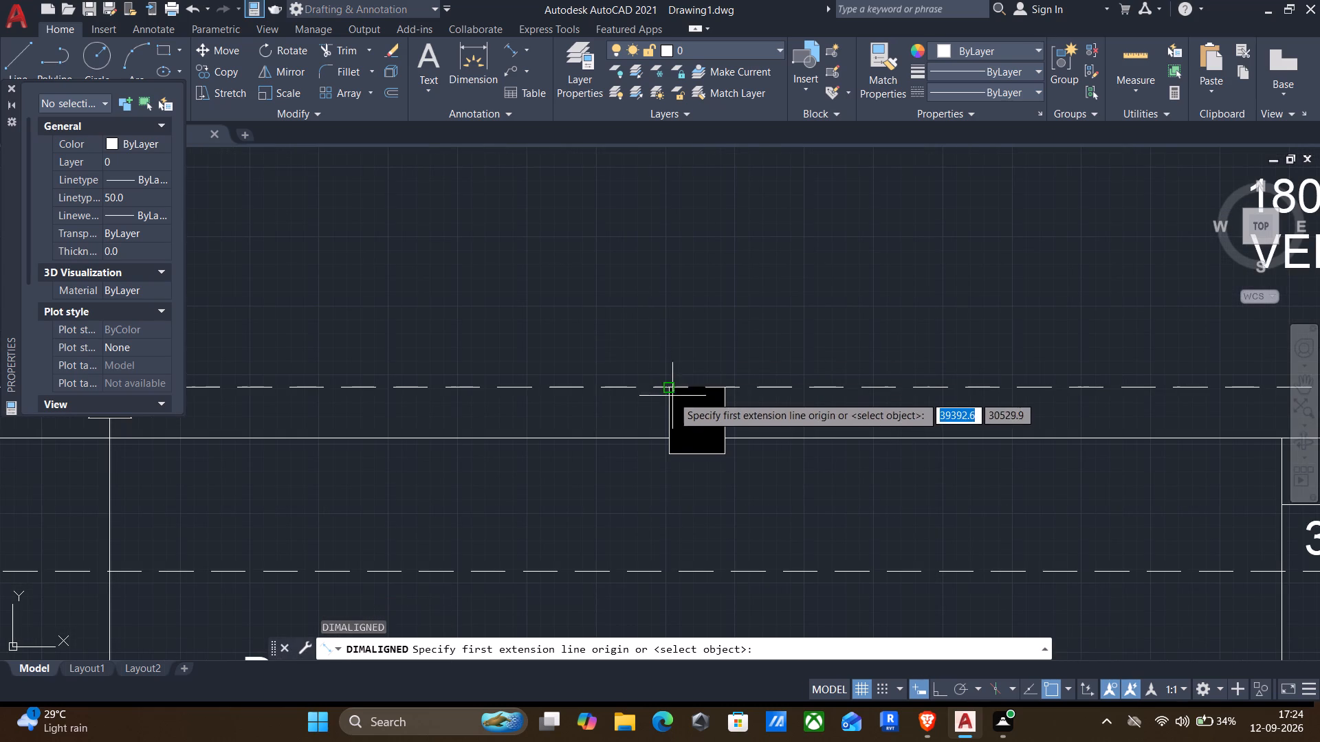
left_click(668, 388)
left_click(726, 387)
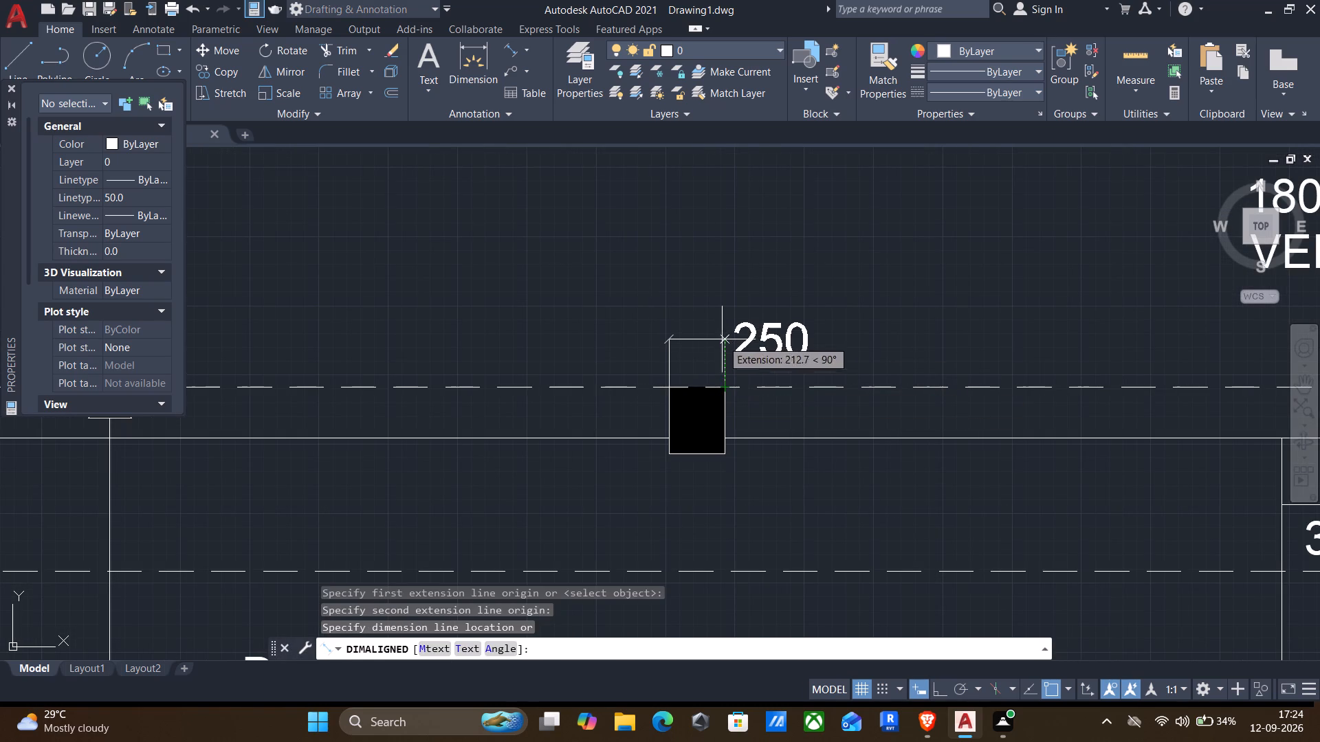
left_click(722, 339)
key("Return")
left_click(669, 456)
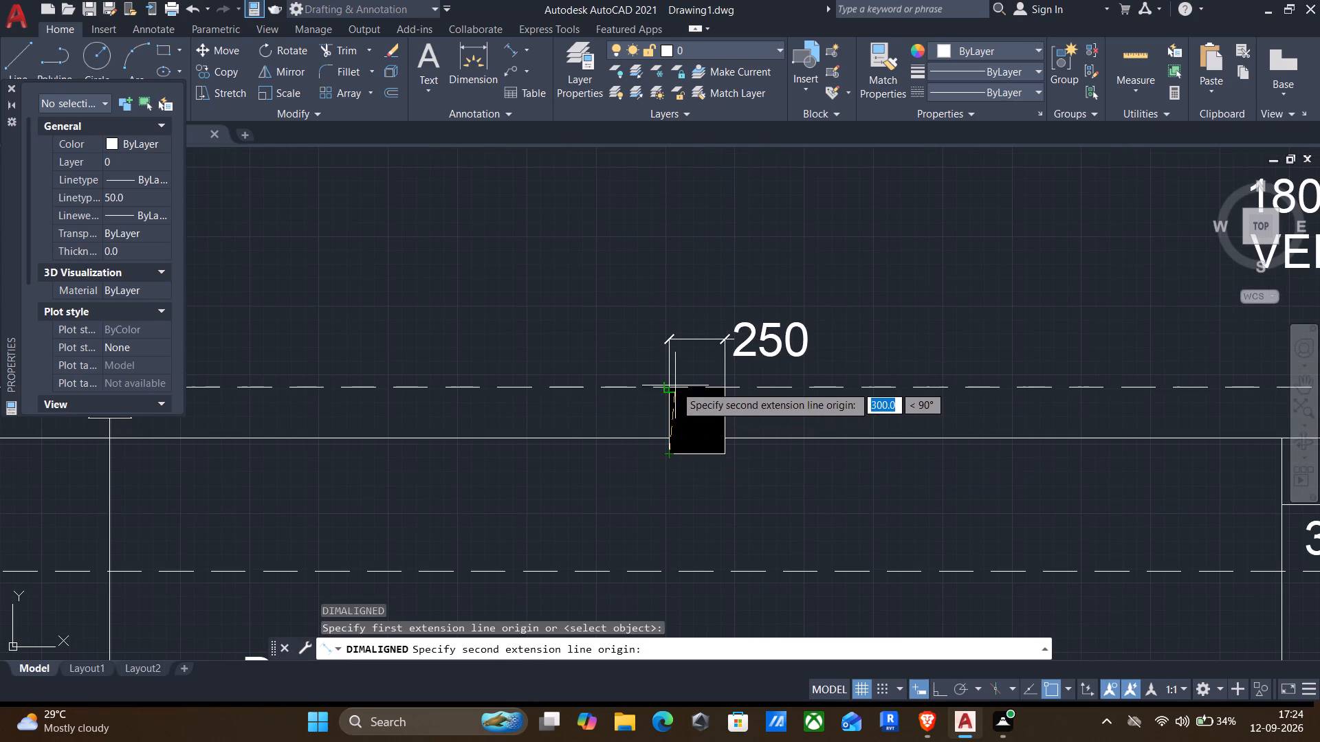
left_click(669, 385)
left_click(595, 409)
Add an aligned dimension from the roof projection line to the verandah's outer edge, between the left dwarf wall leader and the dimensioned column.
scroll(594, 447, "down", 1)
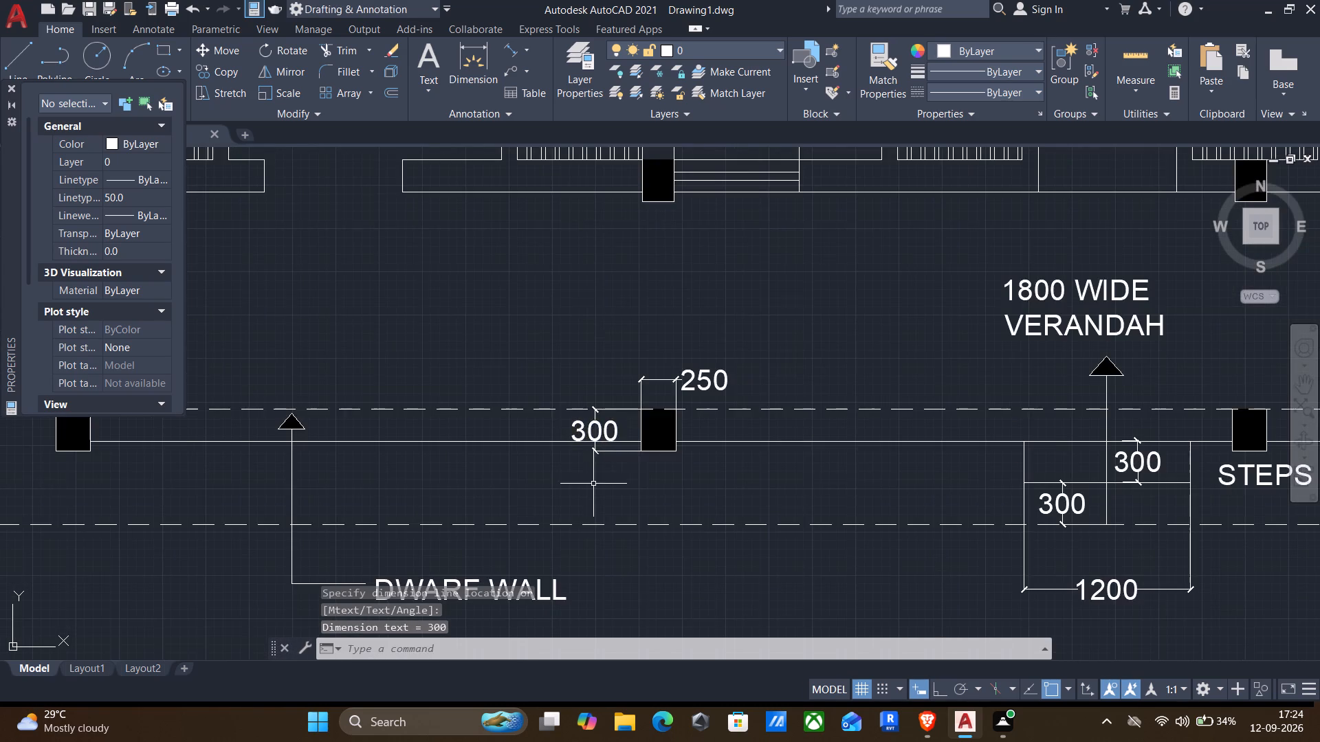
middle_click_drag(592, 487, 725, 366)
key("Return")
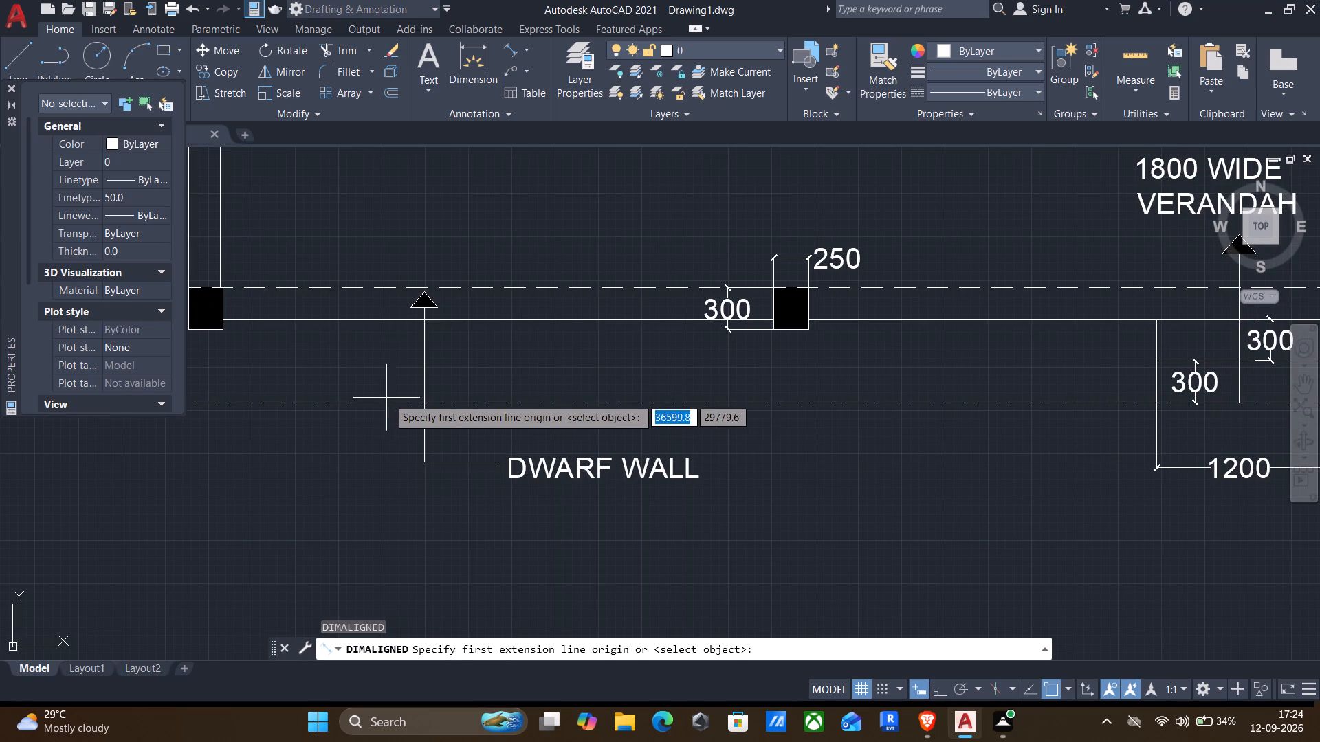
left_click(421, 402)
left_click(423, 319)
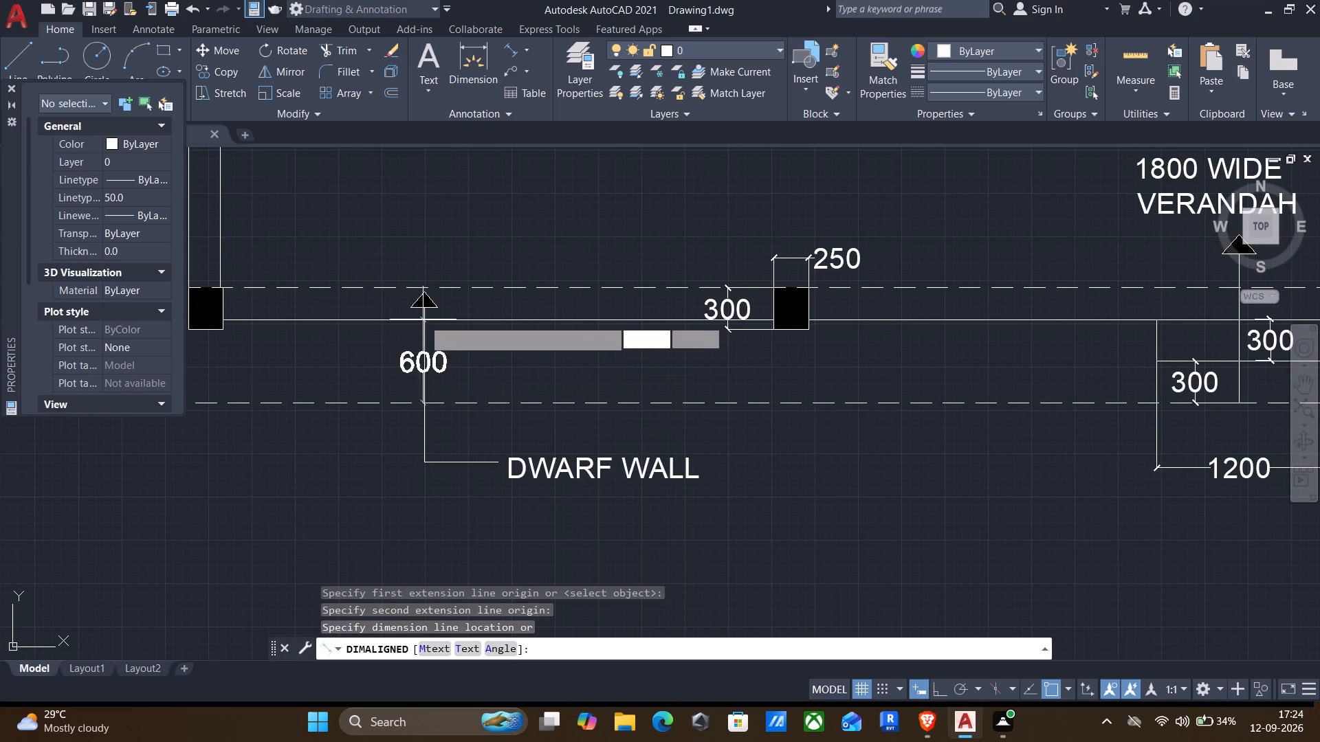
left_click(569, 335)
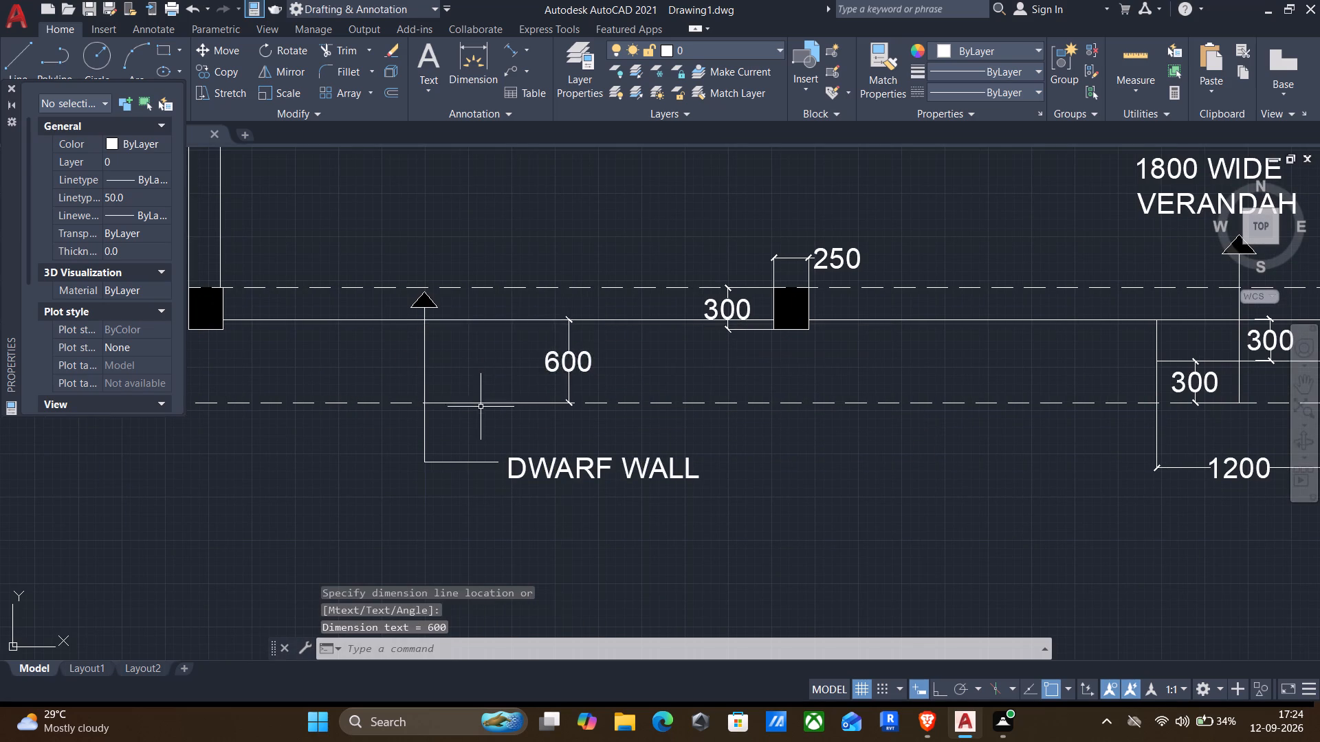
Add aligned dimensions for the width and depth of the verandah column in line with the Dormitory-2/Toilet wall.
middle_click_drag(481, 407, 663, 328)
scroll(670, 322, "down", 2)
scroll(792, 392, "down", 1)
middle_click_drag(839, 397, 827, 400)
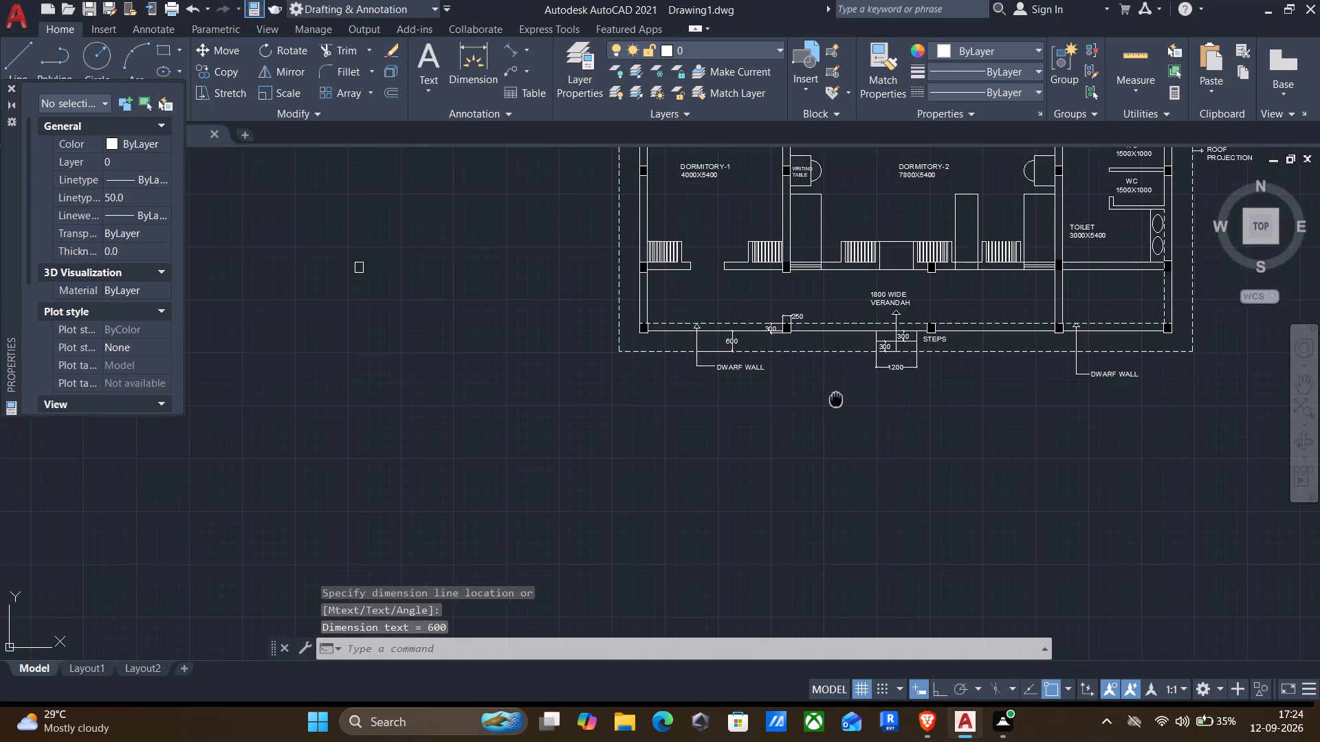
middle_click_drag(827, 400, 436, 453)
middle_click_drag(804, 408, 720, 437)
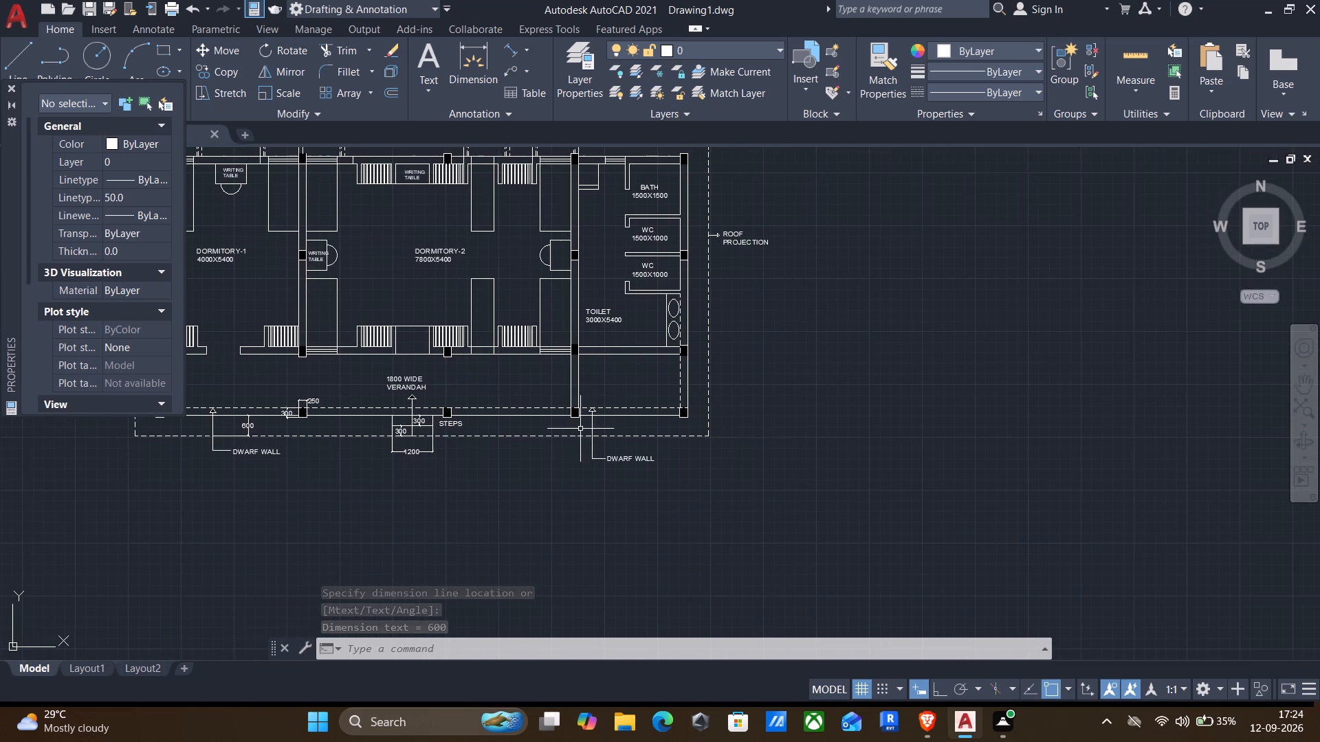
scroll(574, 432, "up", 3)
key("Return")
scroll(529, 339, "up", 2)
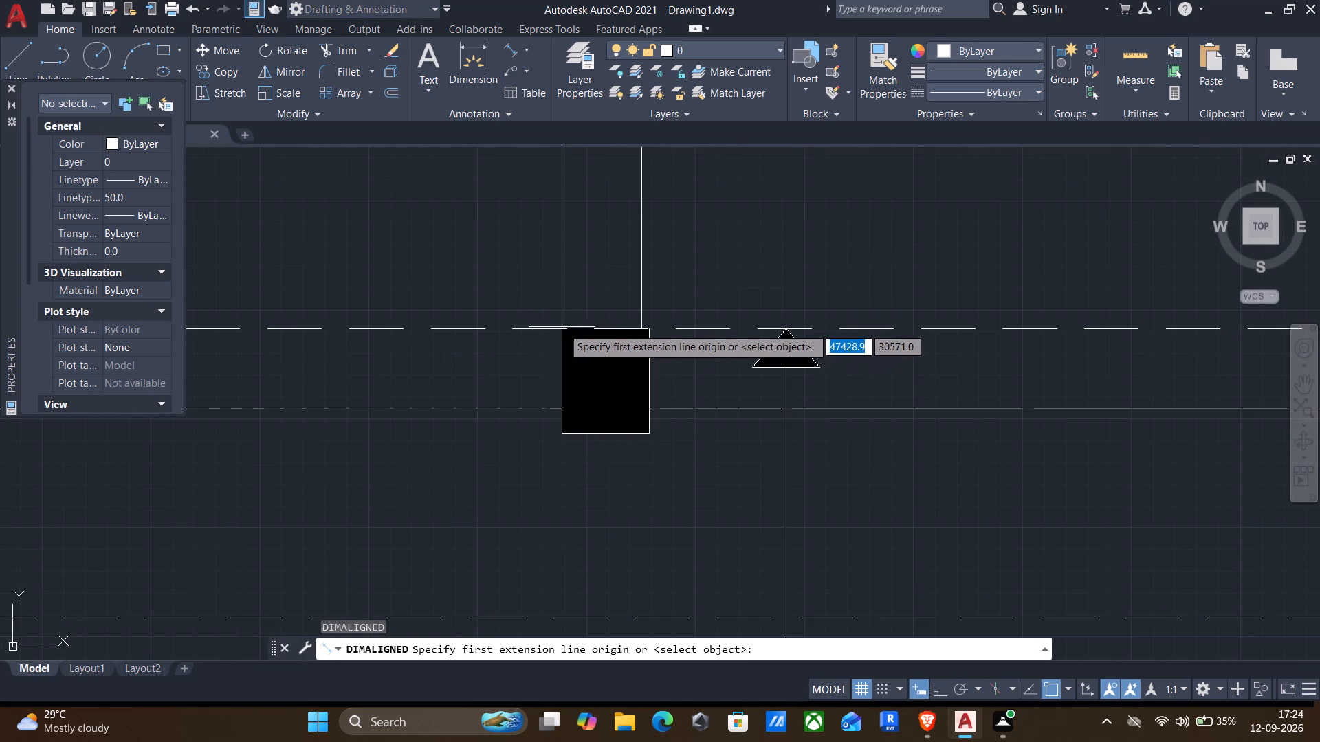
left_click(567, 326)
left_click(651, 332)
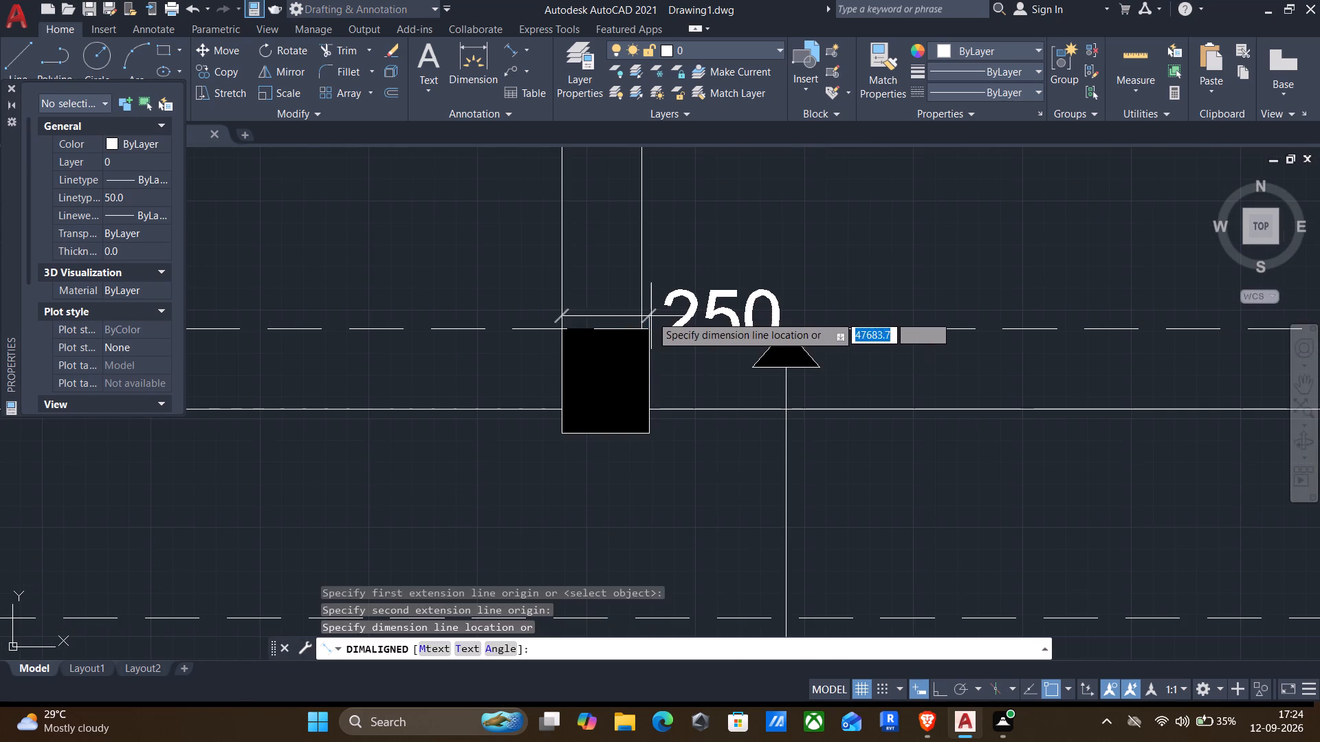
left_click(652, 286)
key("Return")
left_click(560, 430)
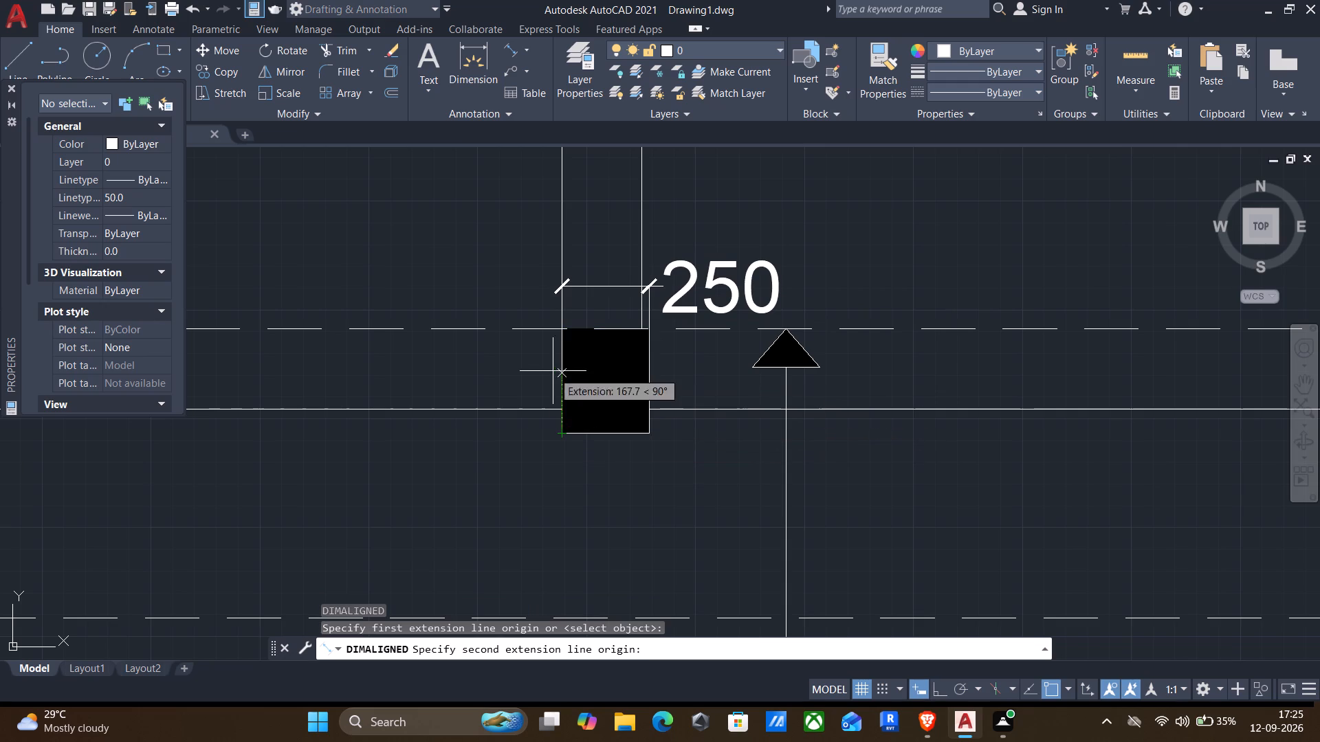
left_click(560, 330)
left_click(485, 345)
With Ortho on, add an aligned dimension from the verandah's outer edge to the roof projection line near the southeast corner column.
scroll(511, 405, "down", 2)
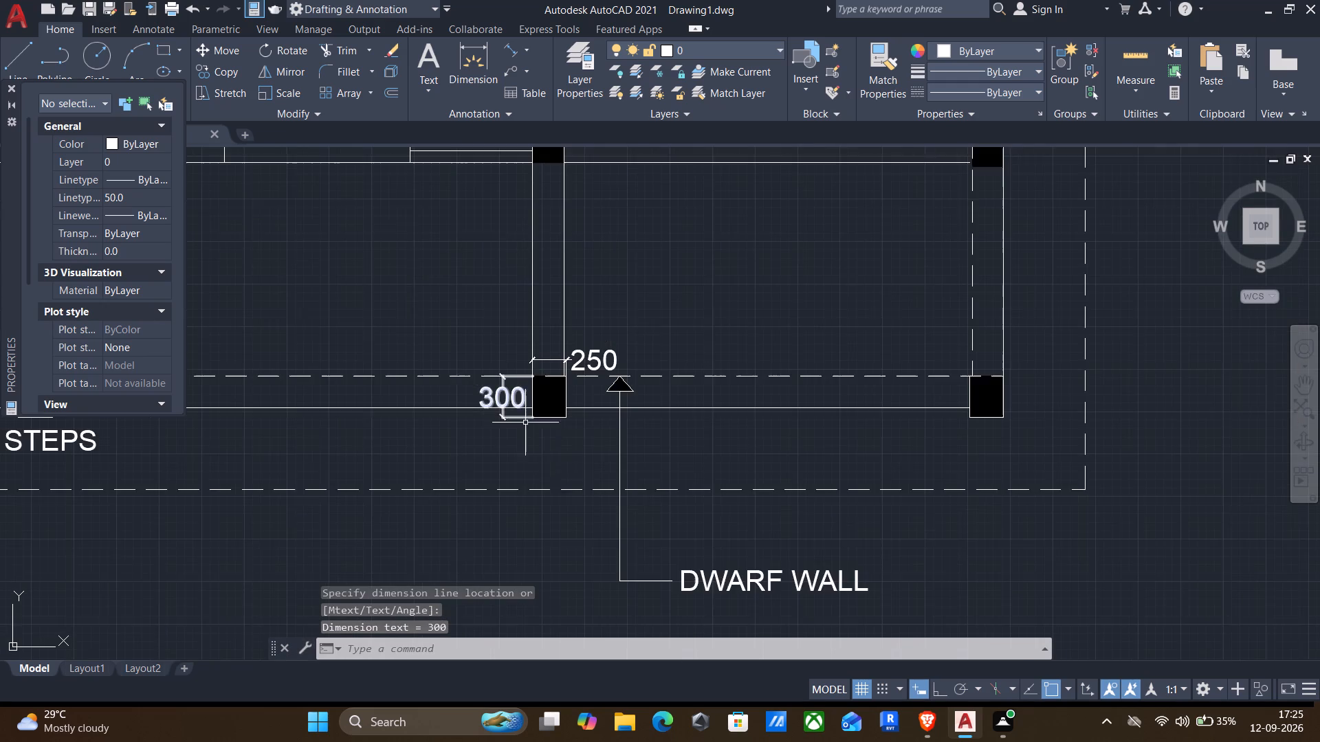
middle_click_drag(577, 476, 569, 387)
key("Return")
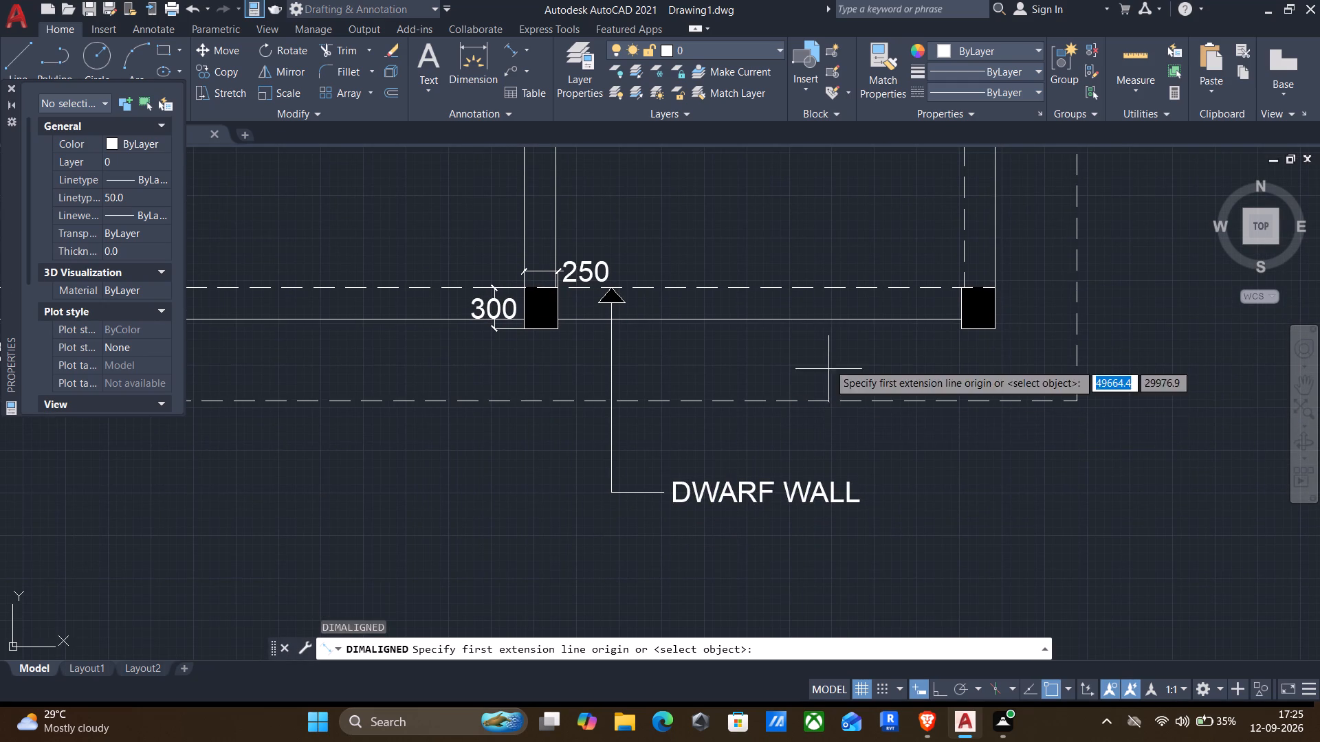
left_click(961, 315)
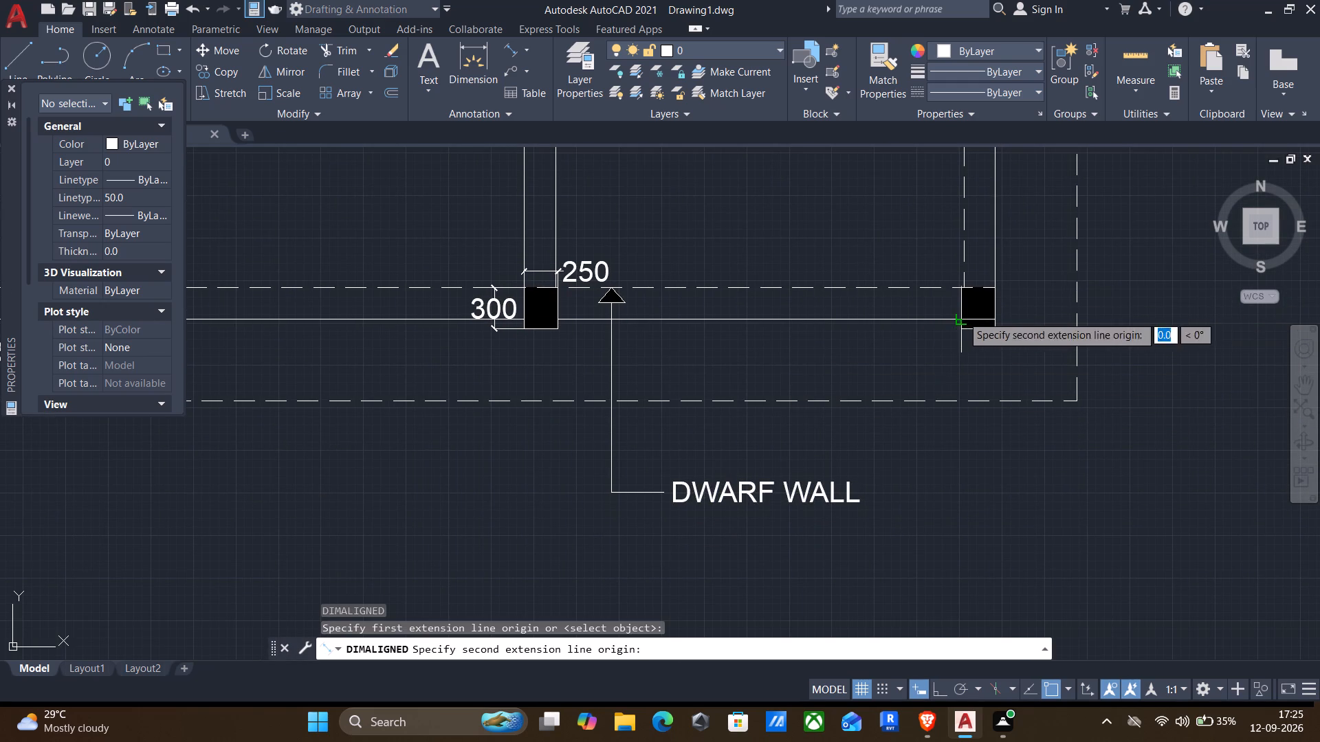
key("F8")
left_click(962, 394)
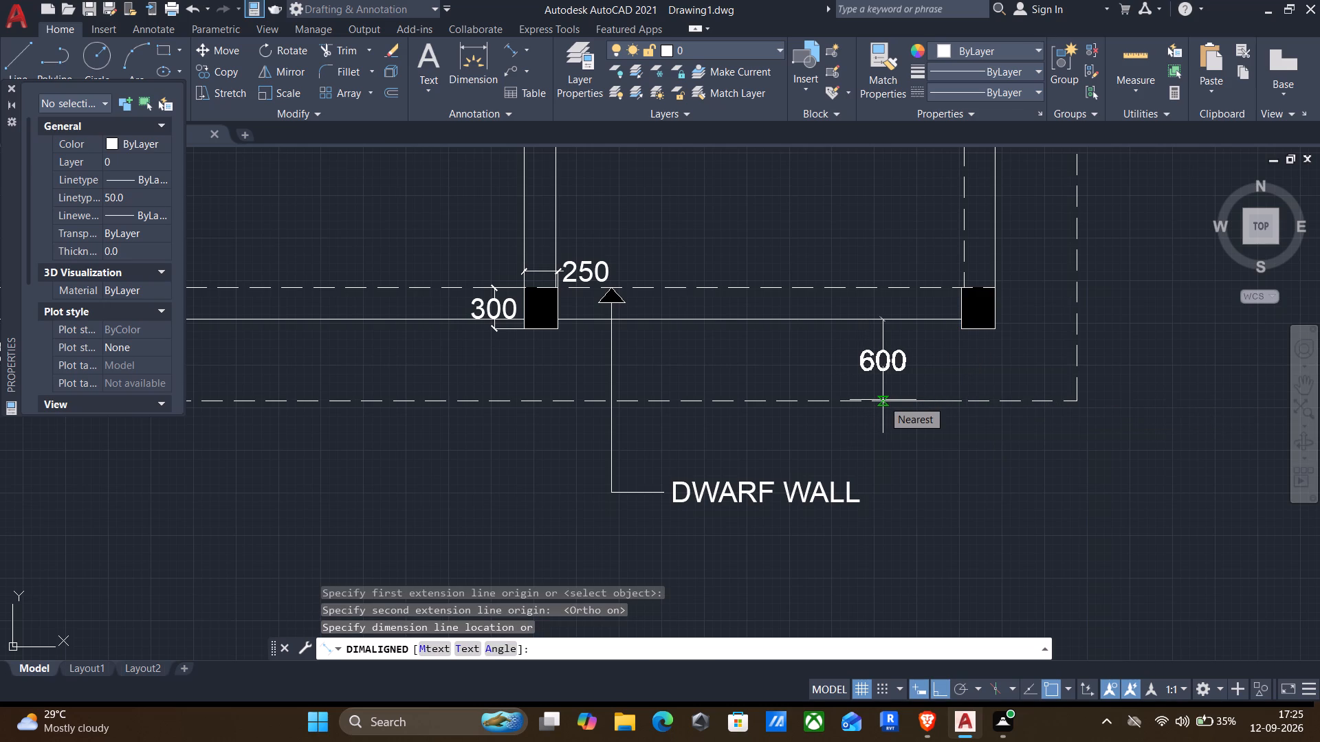
left_click(883, 400)
Add an aligned dimension from the toilet's outer east wall to the roof projection line, just above the column at the verandah wall.
scroll(717, 488, "down", 3)
middle_click_drag(688, 509, 749, 485)
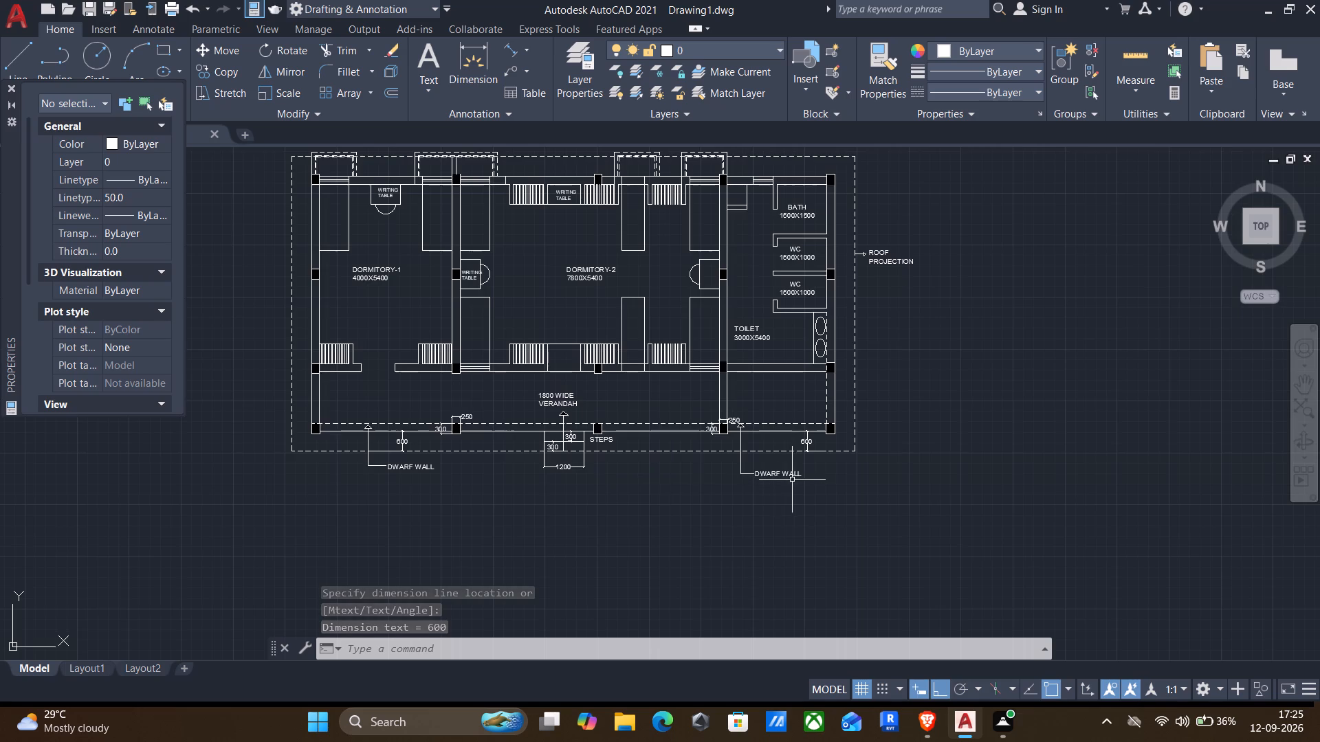
middle_click_drag(788, 479, 643, 580)
key("Return")
scroll(690, 470, "up", 3)
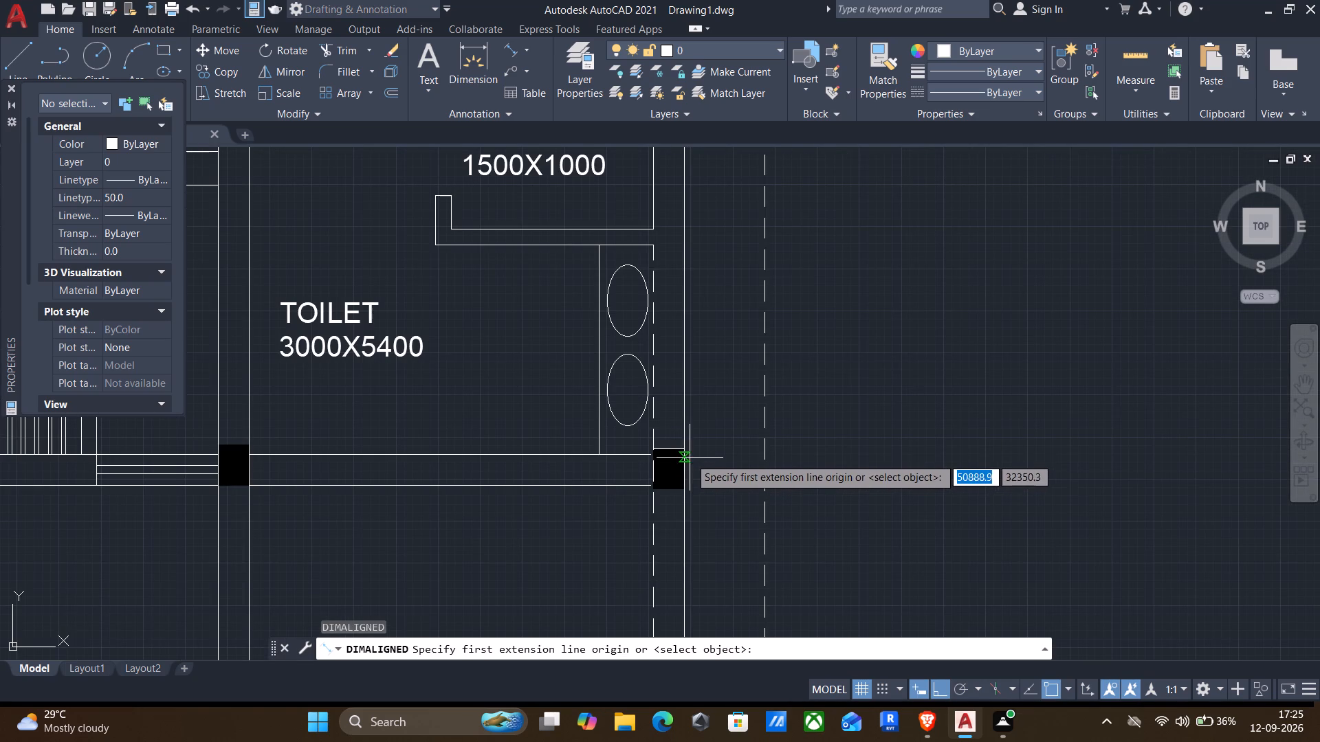
left_click(682, 454)
left_click(768, 447)
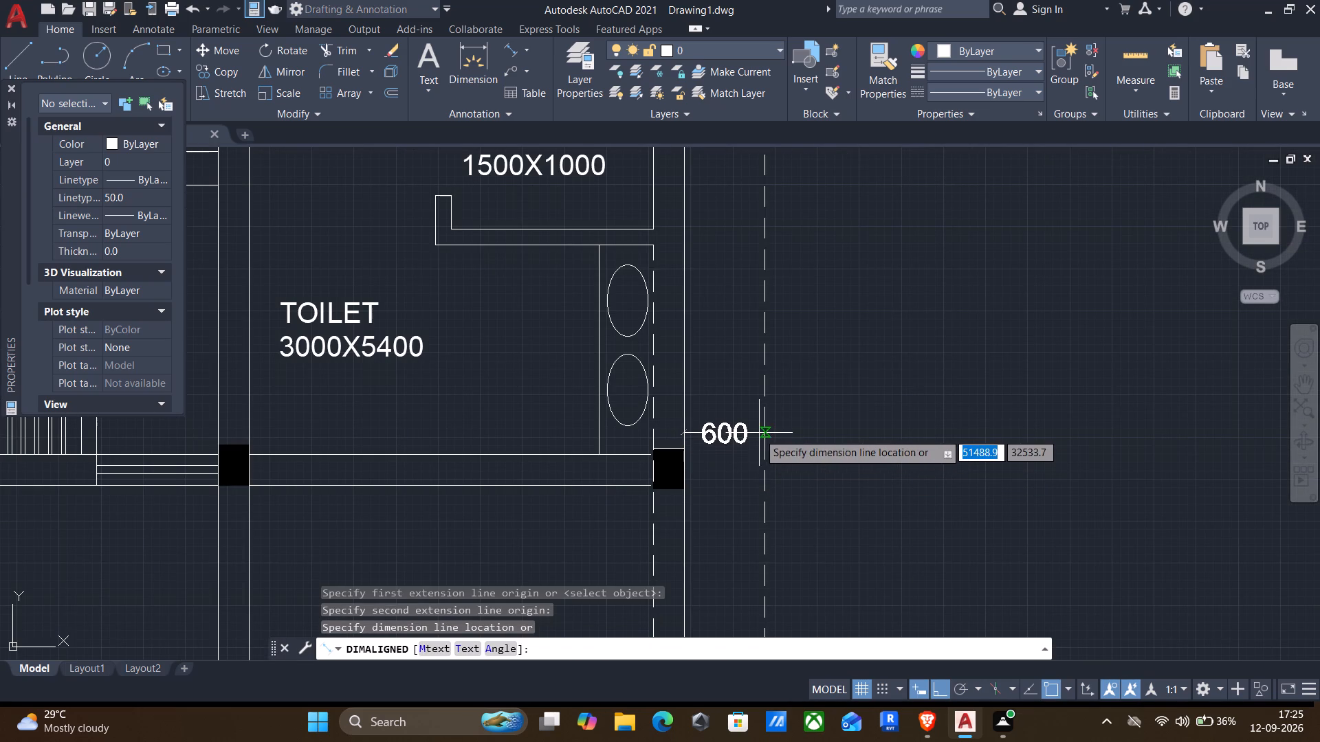
left_click(758, 433)
middle_click_drag(658, 524, 845, 389)
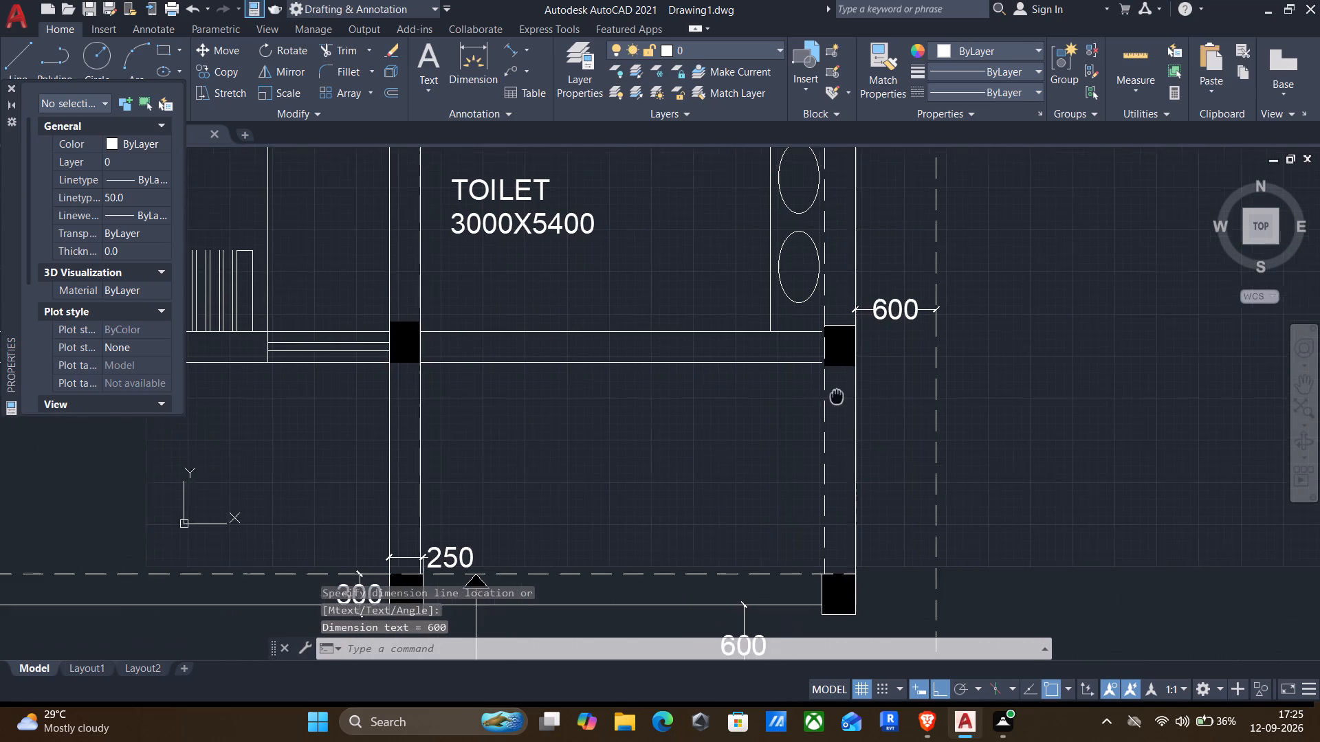
middle_click_drag(845, 389, 858, 380)
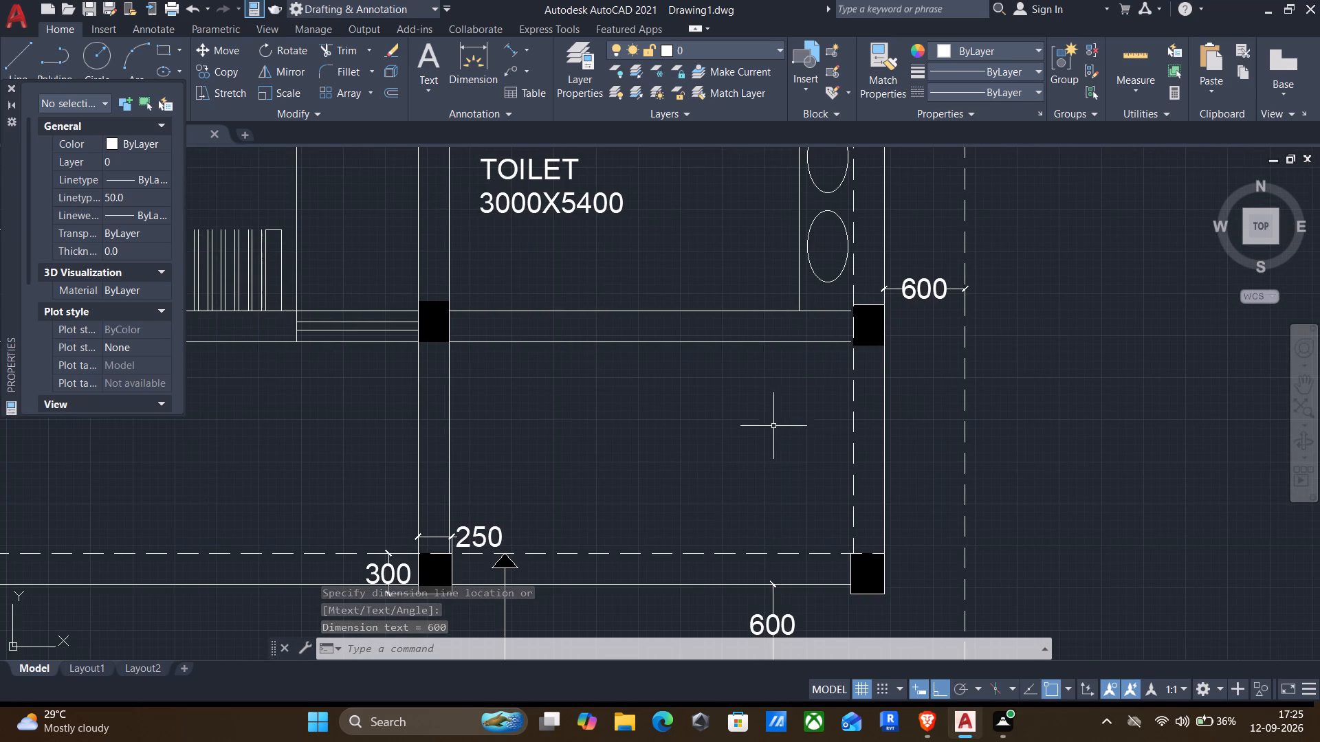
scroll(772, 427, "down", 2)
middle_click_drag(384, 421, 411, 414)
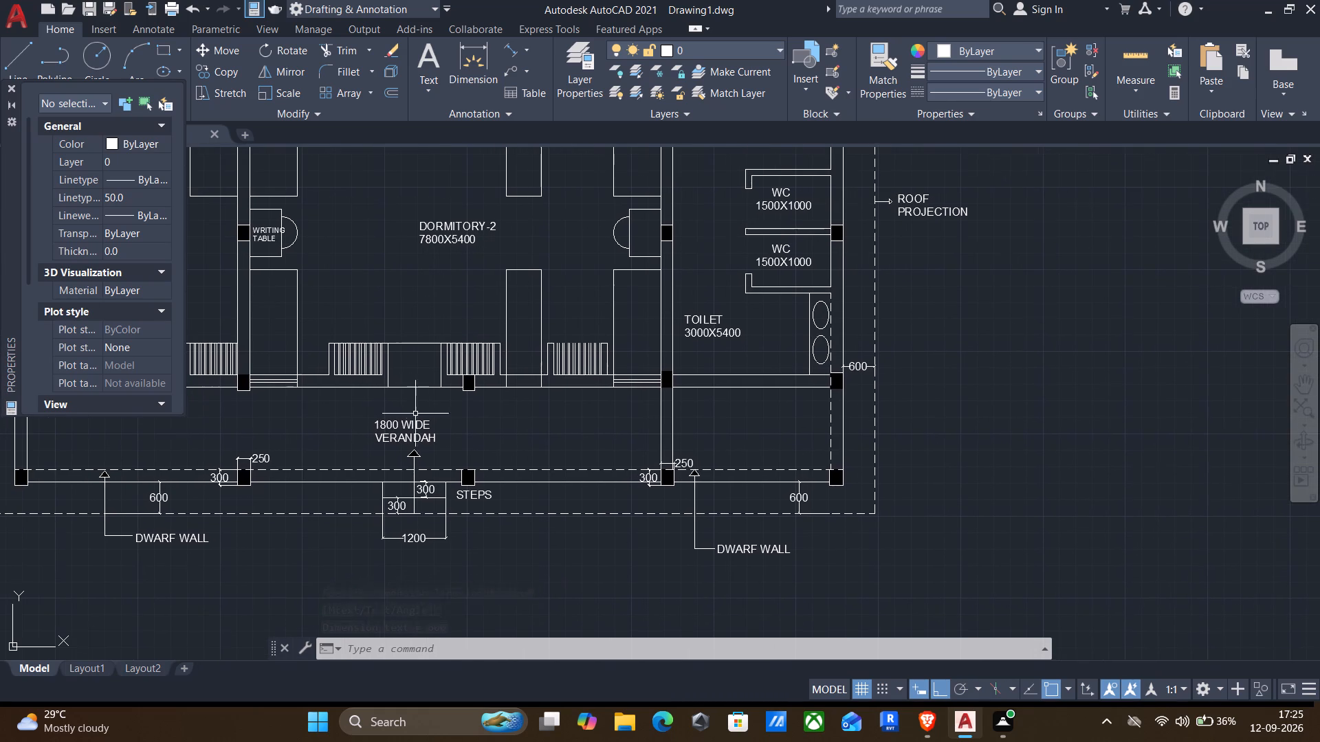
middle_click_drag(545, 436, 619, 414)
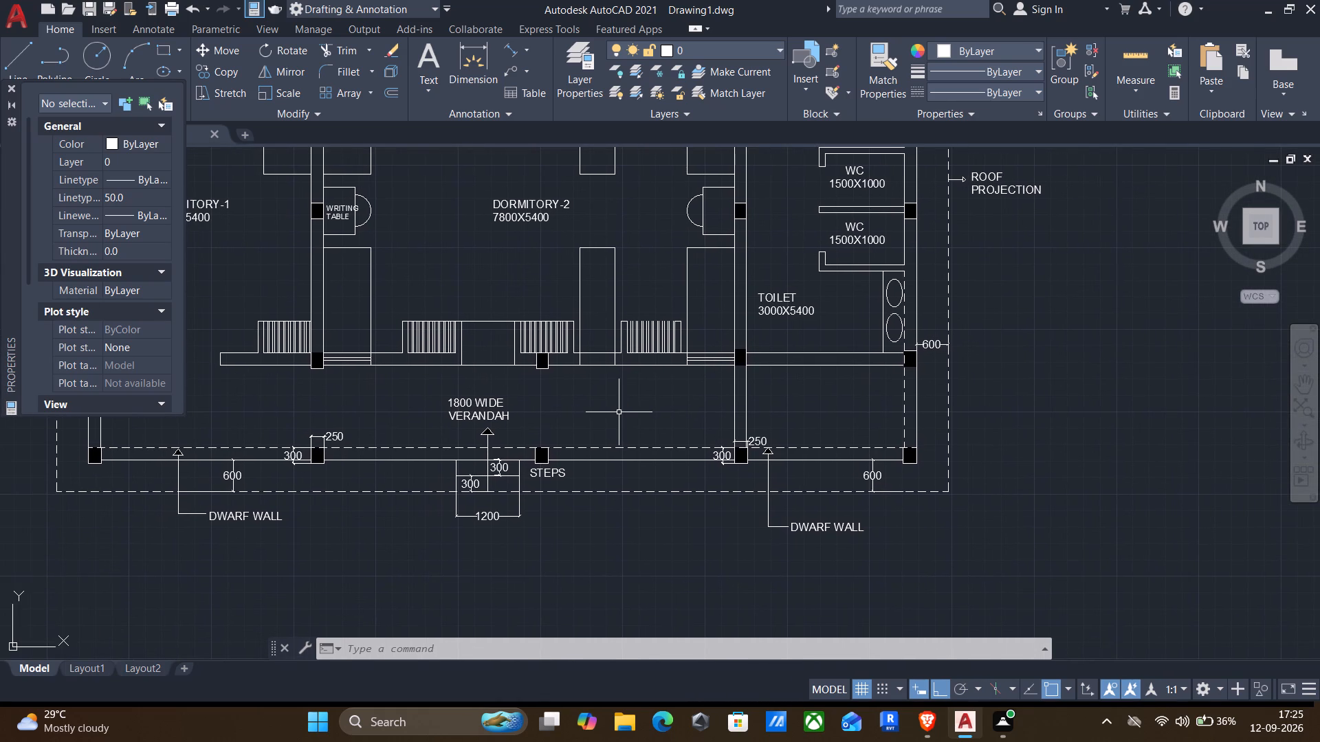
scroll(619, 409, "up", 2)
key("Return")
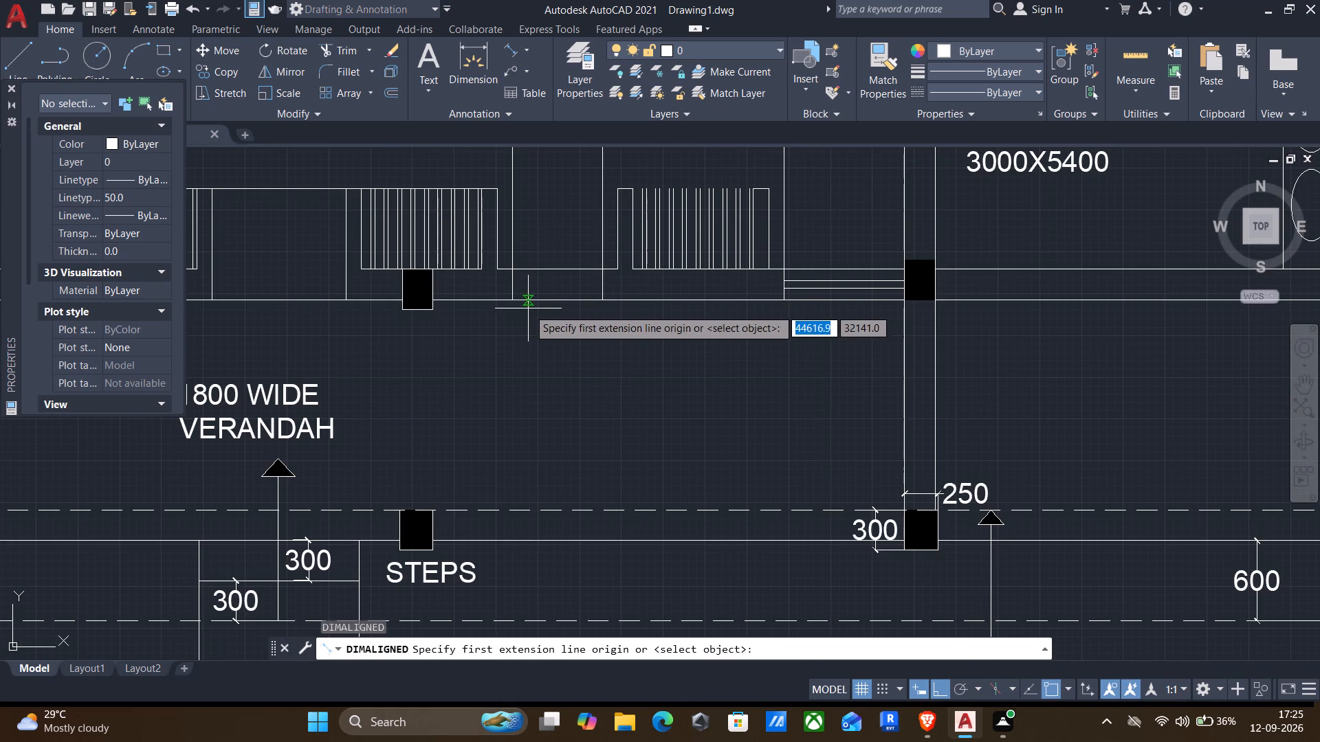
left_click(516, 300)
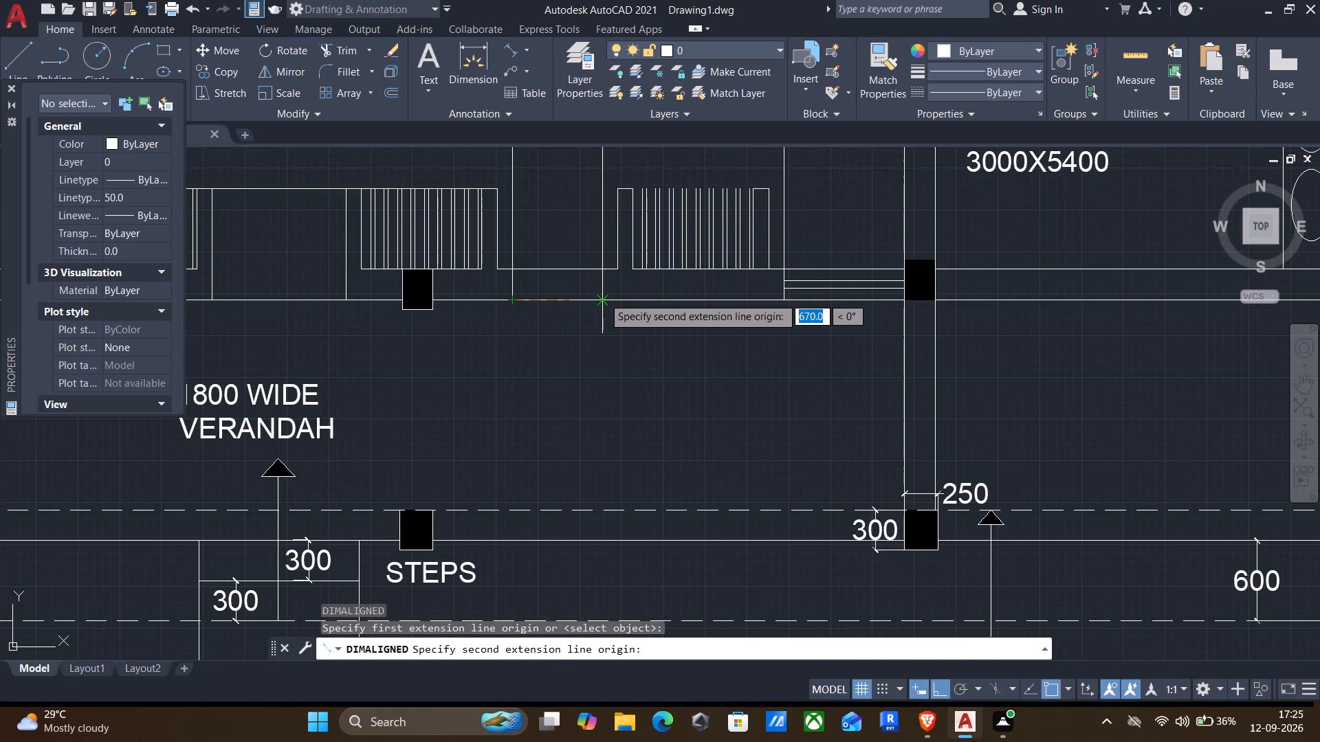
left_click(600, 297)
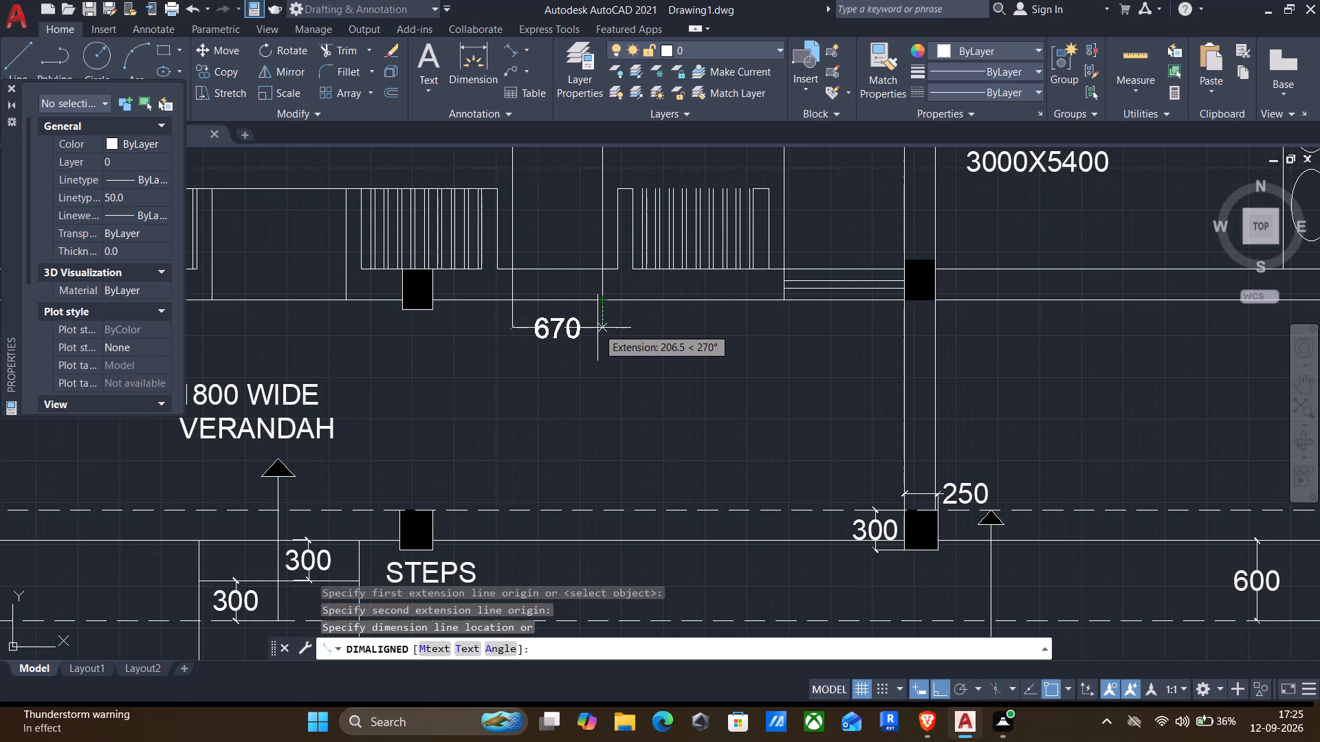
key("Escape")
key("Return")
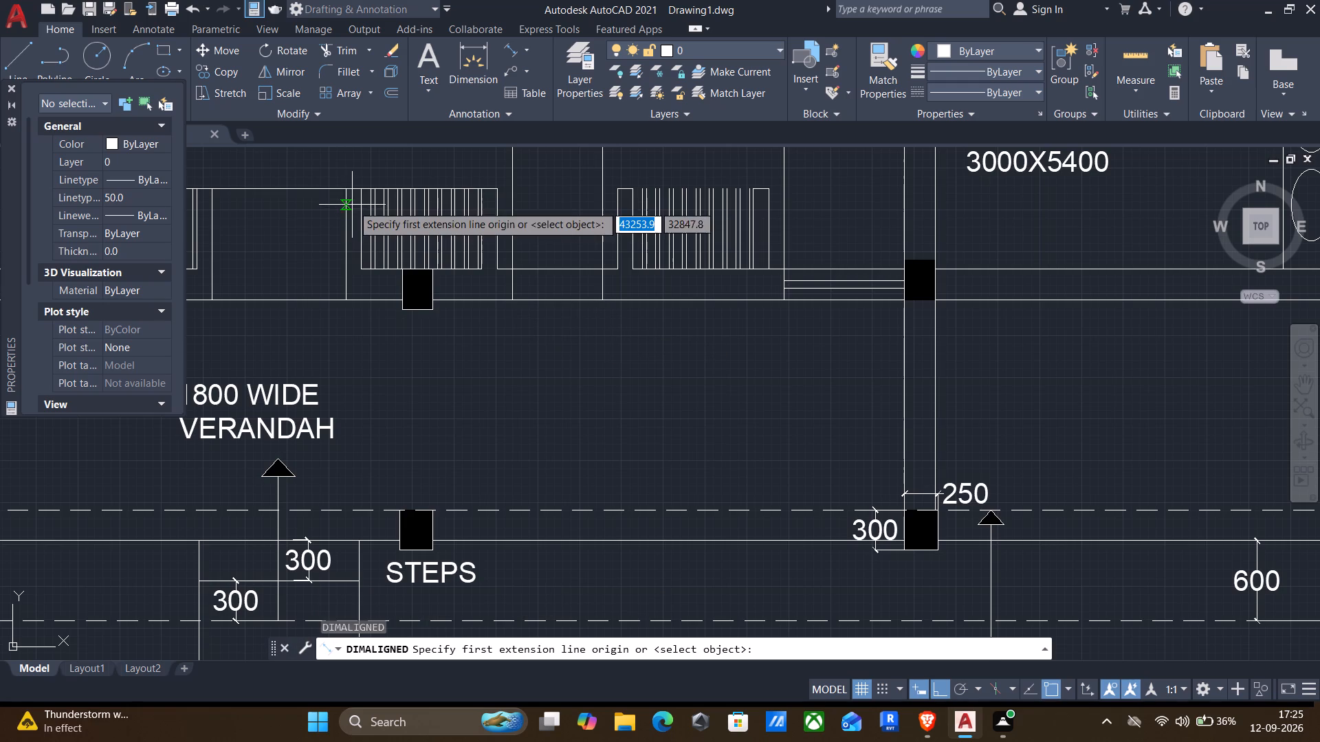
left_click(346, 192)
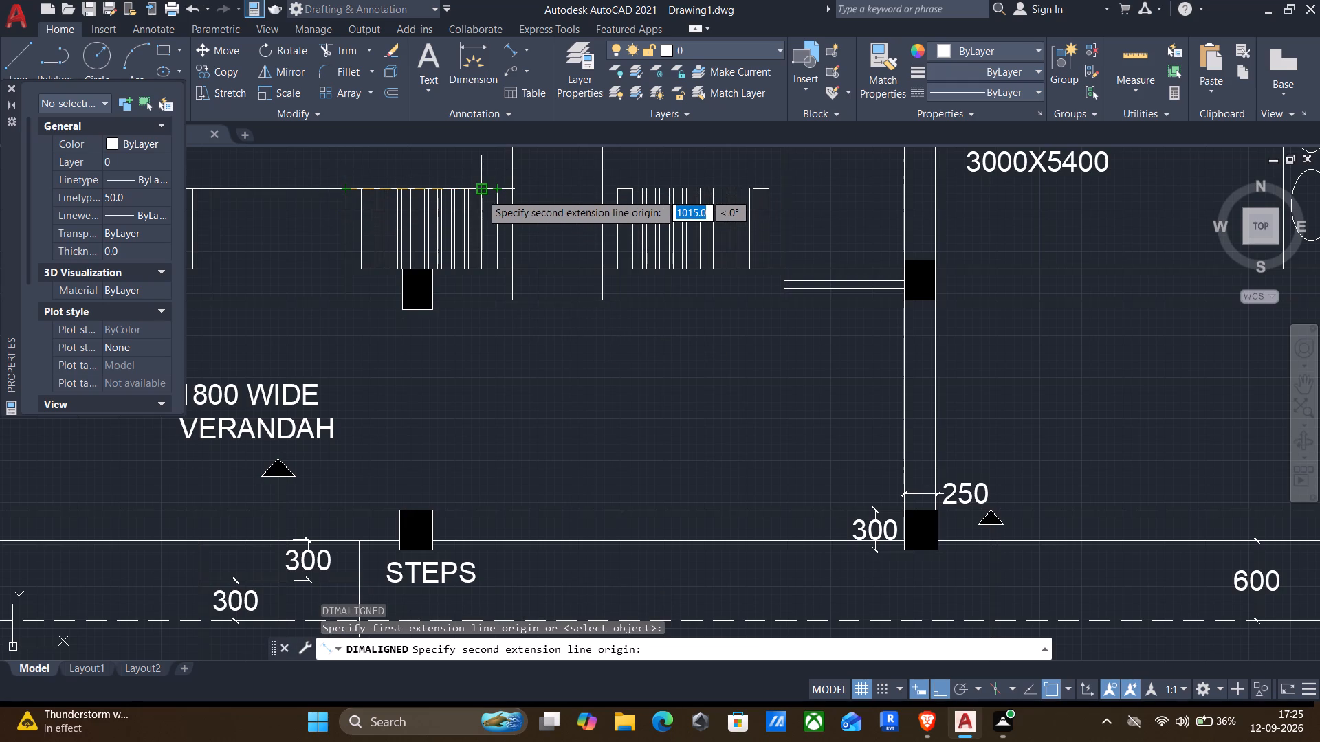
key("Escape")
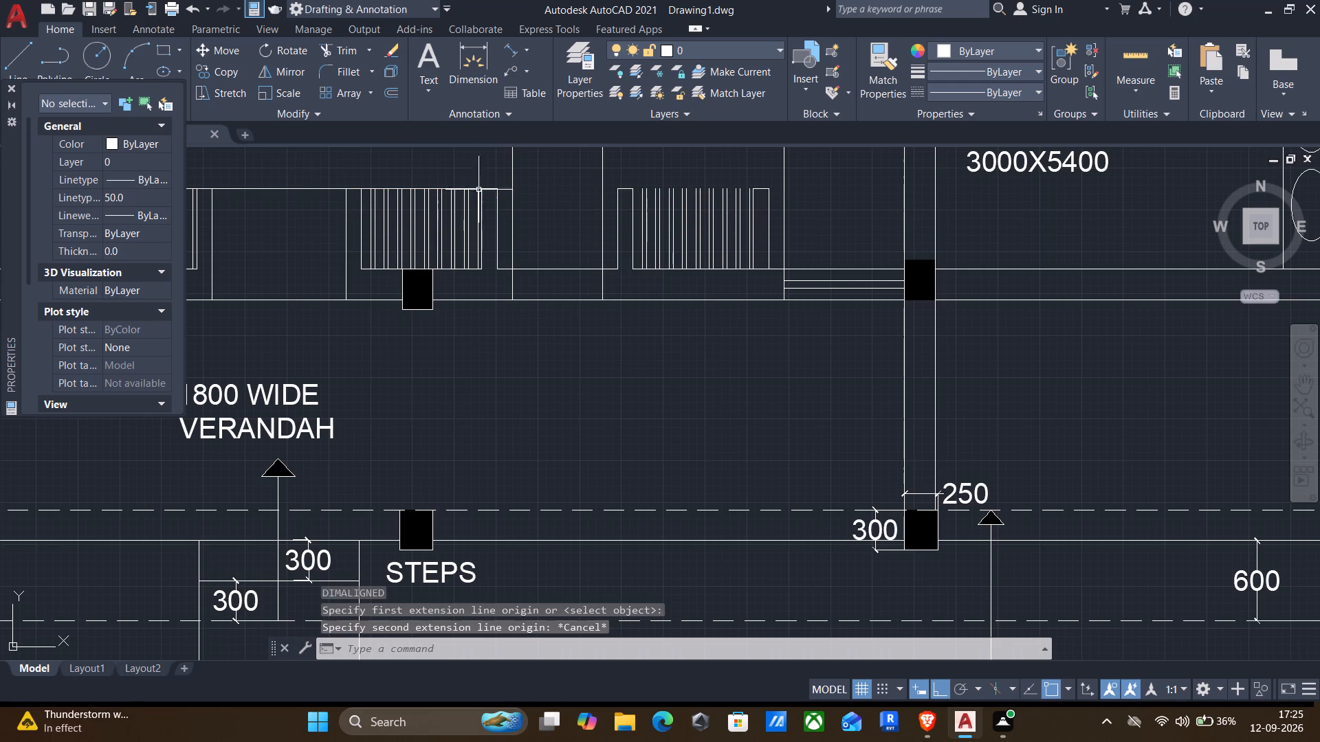
Add an aligned dimension above the striped wardrobe just east of the Dormitory-2 door, spanning its full width.
key("Return")
scroll(485, 183, "up", 2)
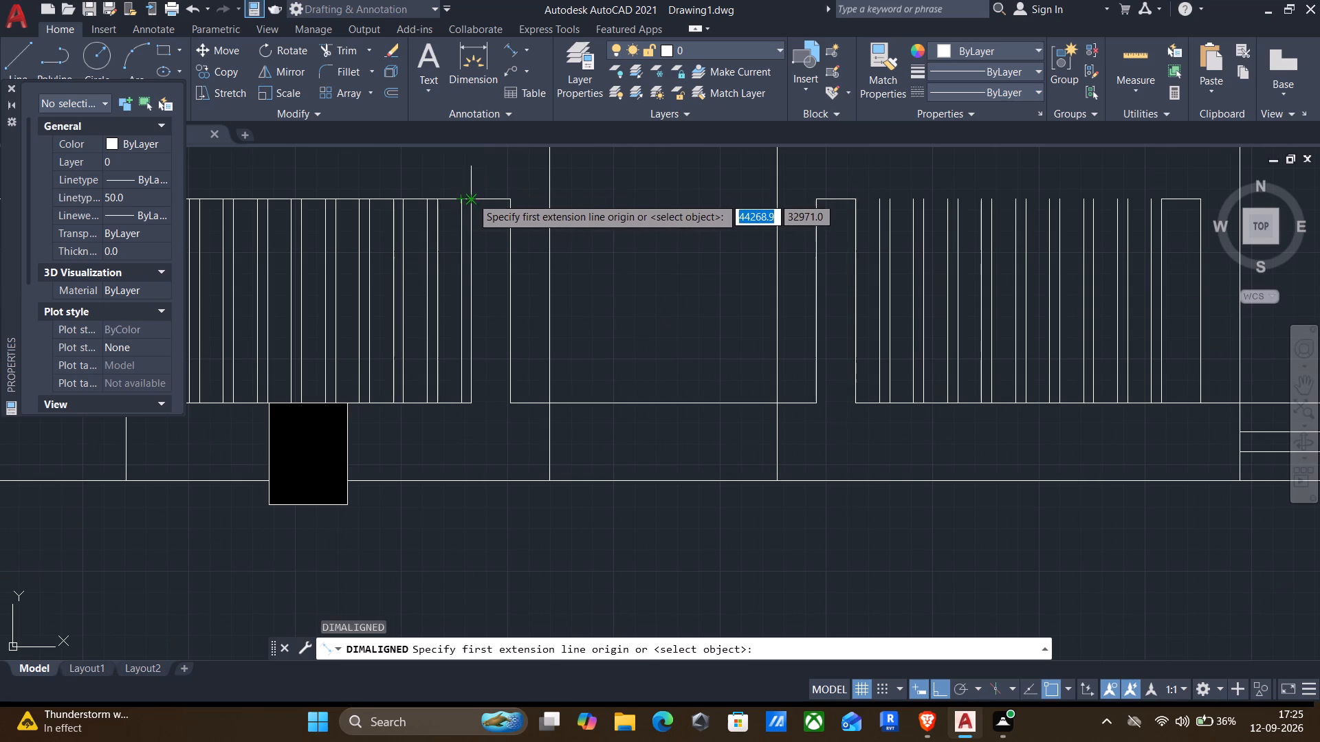
left_click(472, 197)
middle_click_drag(444, 220, 727, 217)
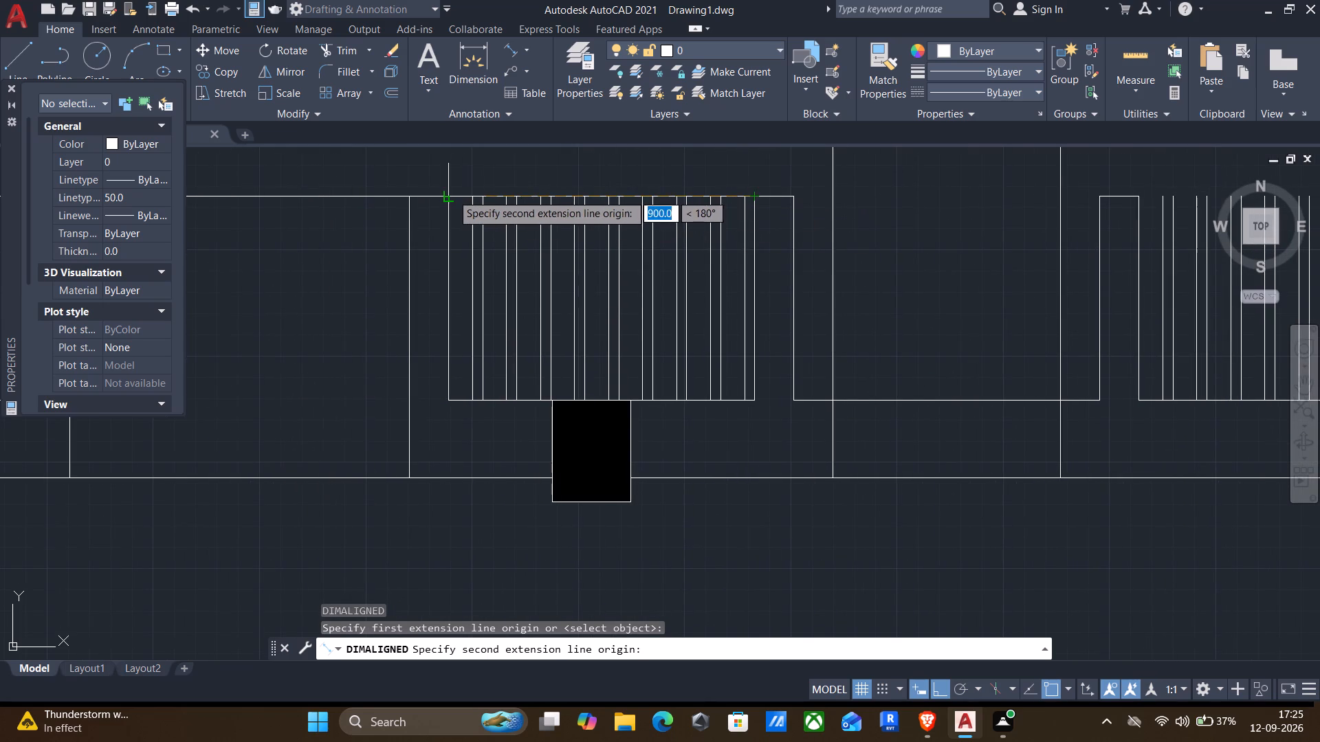
left_click_drag(451, 194, 456, 172)
left_click(456, 161)
Add an aligned dimension above the striped wardrobe just west of the Dormitory-2 door, spanning its full width.
scroll(456, 161, "down", 2)
middle_click_drag(454, 198, 629, 254)
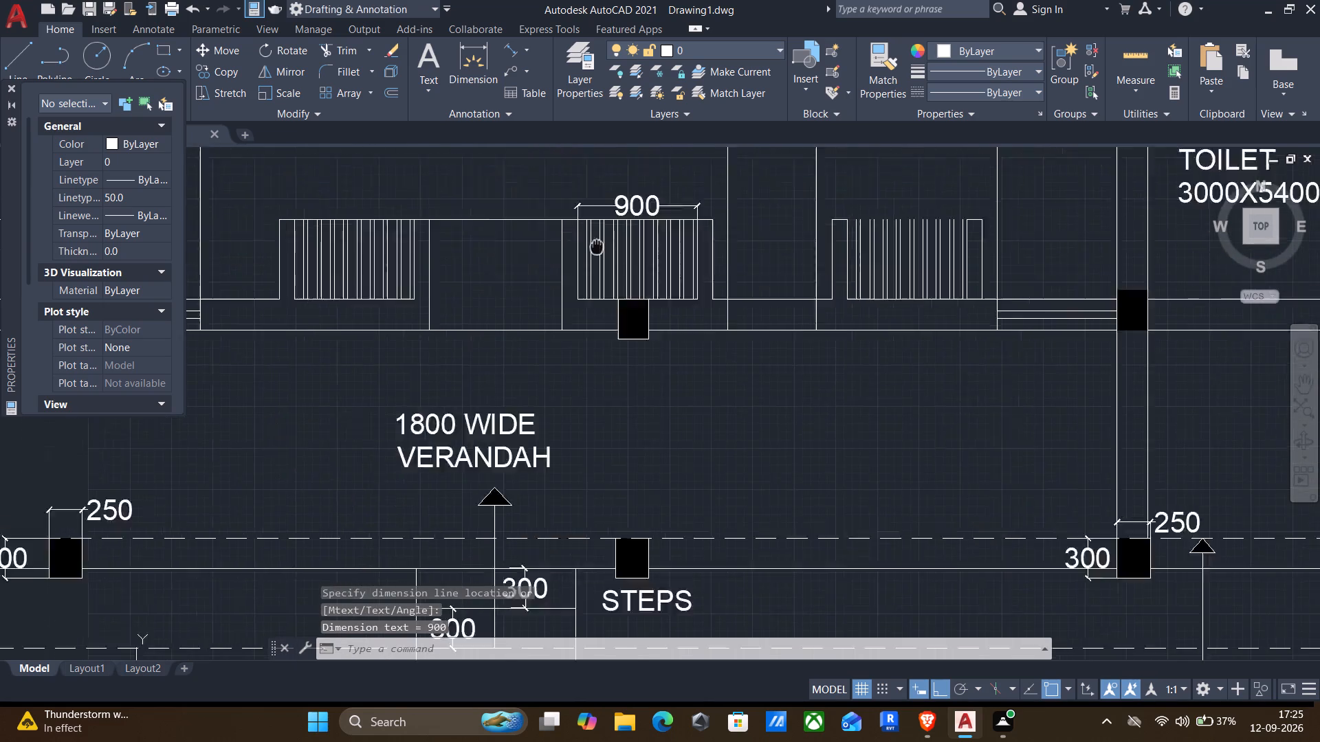
middle_click_drag(629, 254, 748, 268)
key("Return")
scroll(579, 234, "up", 2)
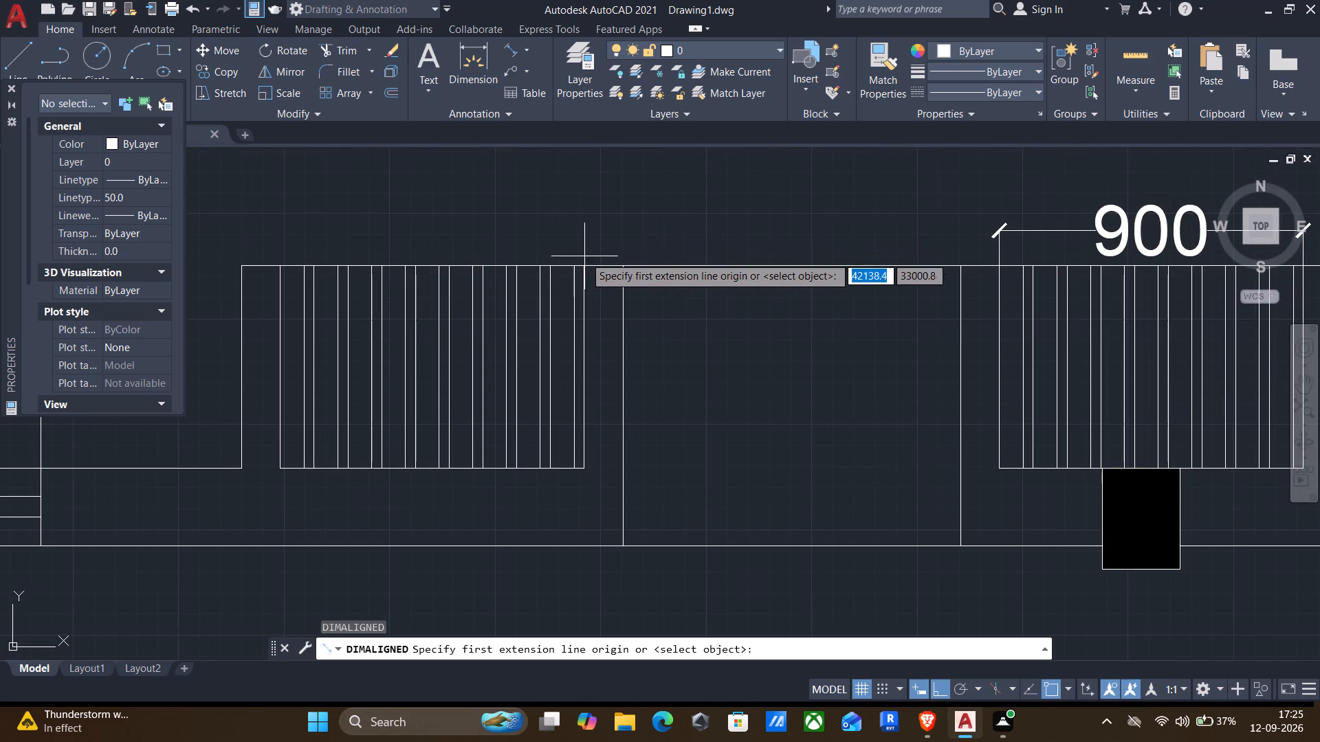
left_click(582, 266)
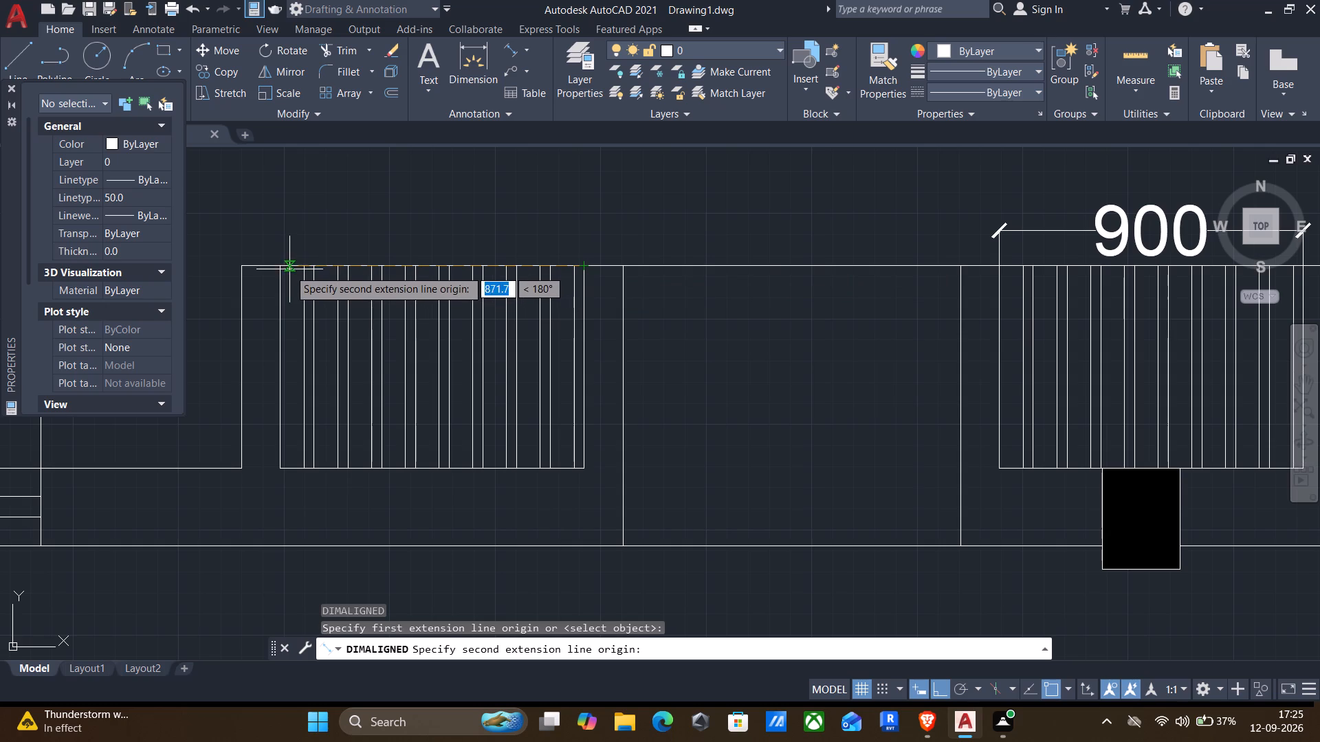
left_click(276, 265)
left_click(287, 205)
Add an aligned dimension above the striped wardrobe at the east end of Dormitory-1's verandah wall.
scroll(285, 251, "down", 2)
middle_click_drag(311, 278, 900, 308)
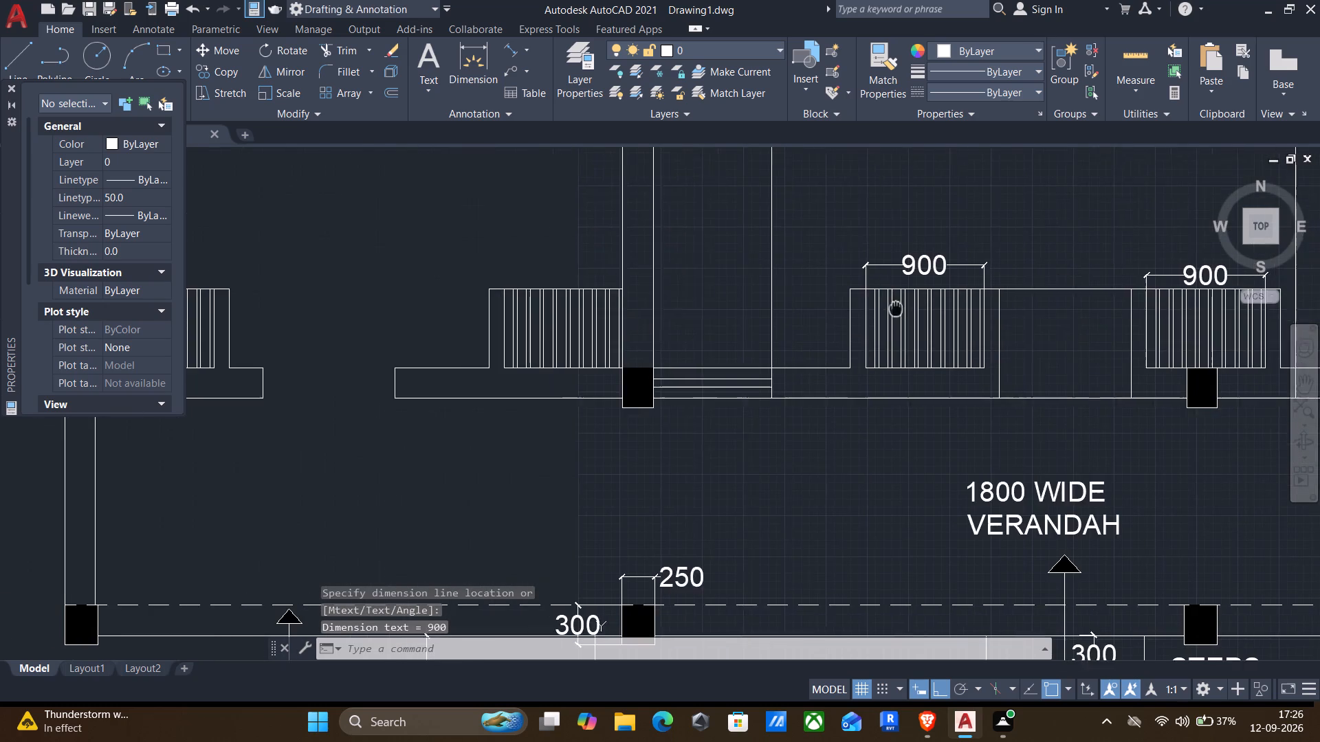
middle_click_drag(900, 308, 905, 307)
scroll(441, 289, "up", 1)
key("Return")
scroll(558, 289, "up", 2)
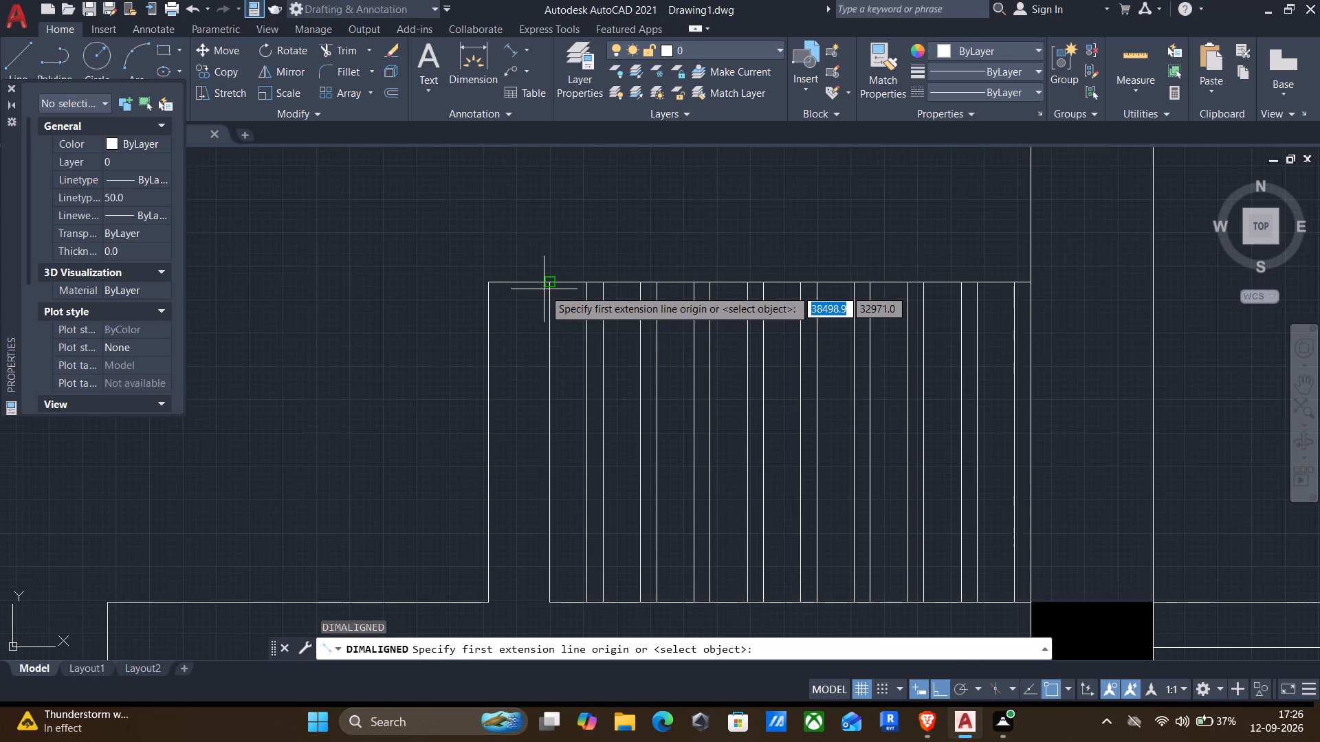
left_click(548, 281)
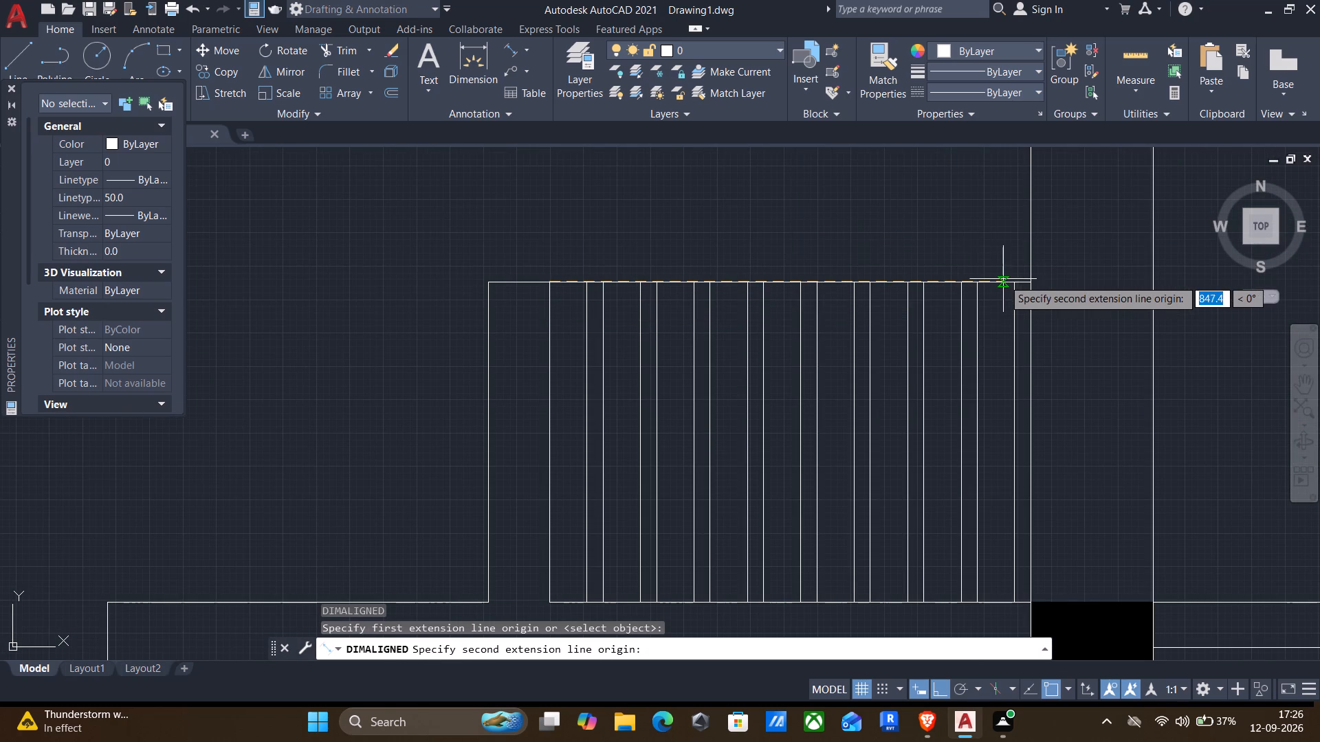
scroll(1002, 280, "up", 2)
left_click(1064, 282)
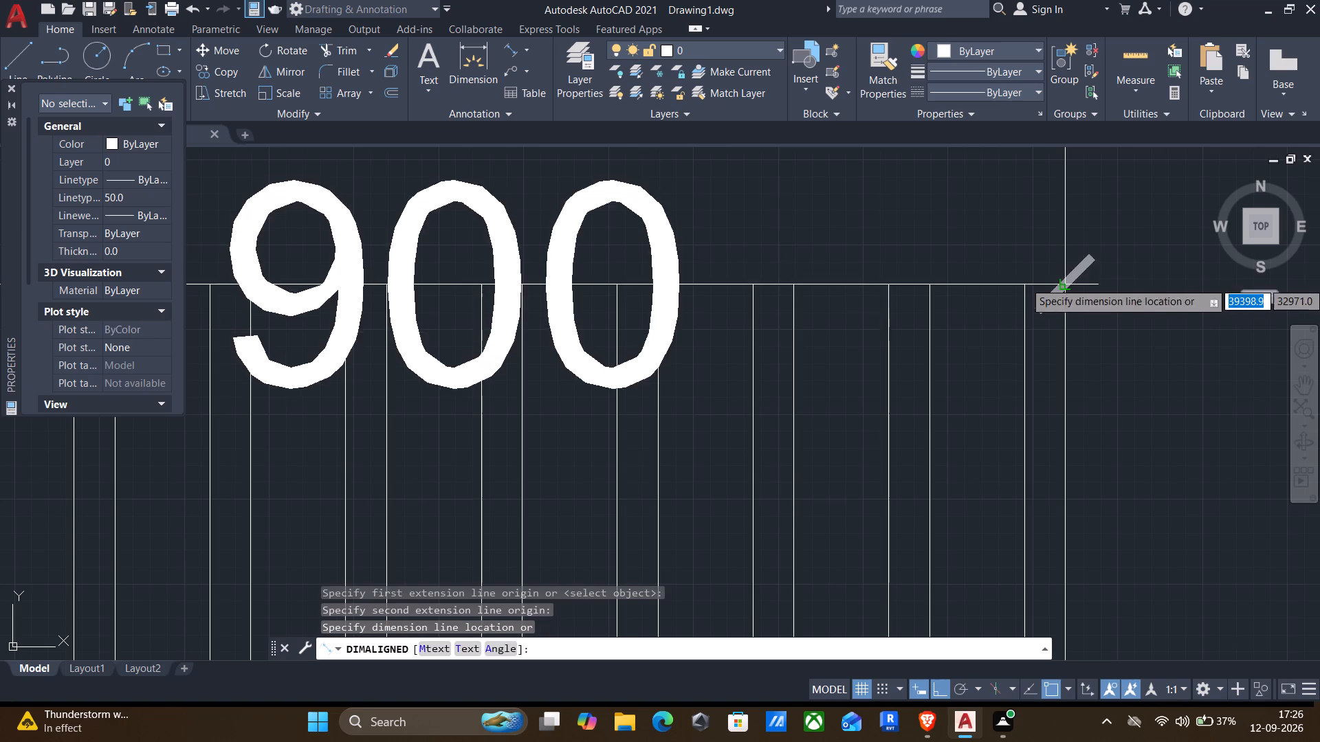
scroll(863, 201, "down", 2)
middle_click_drag(851, 207, 857, 346)
left_click(831, 282)
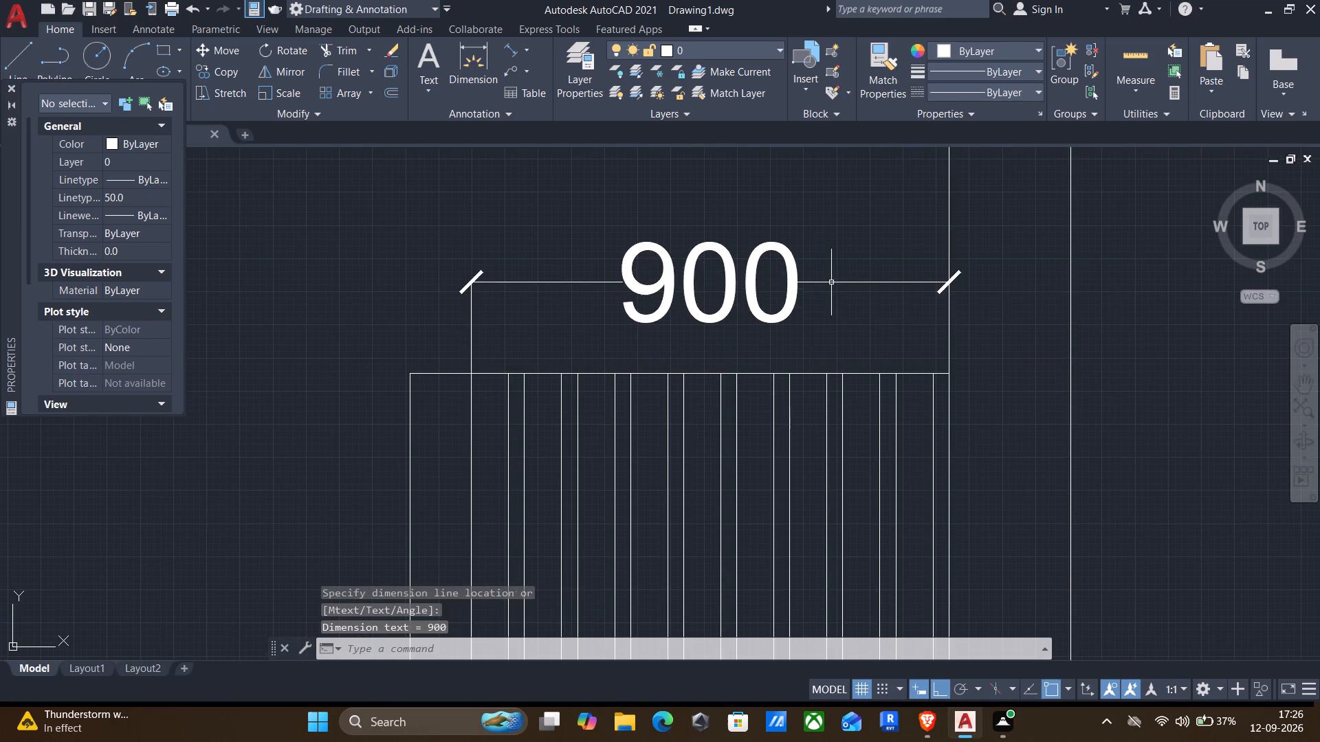
Add an aligned dimension above the striped wardrobe at the west end of Dormitory-1's verandah wall.
scroll(795, 313, "down", 2)
middle_click_drag(650, 355, 1021, 329)
scroll(439, 313, "up", 1)
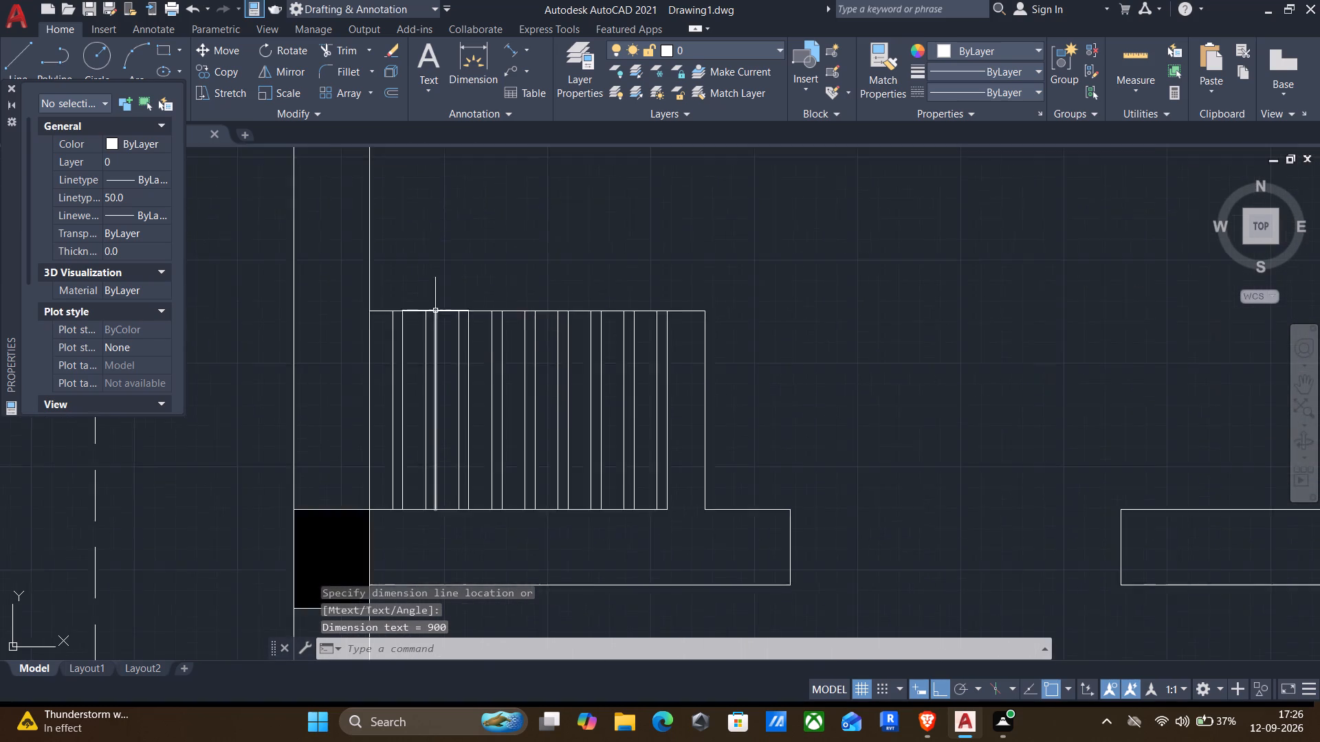
scroll(435, 310, "up", 1)
key("Return")
left_click(326, 311)
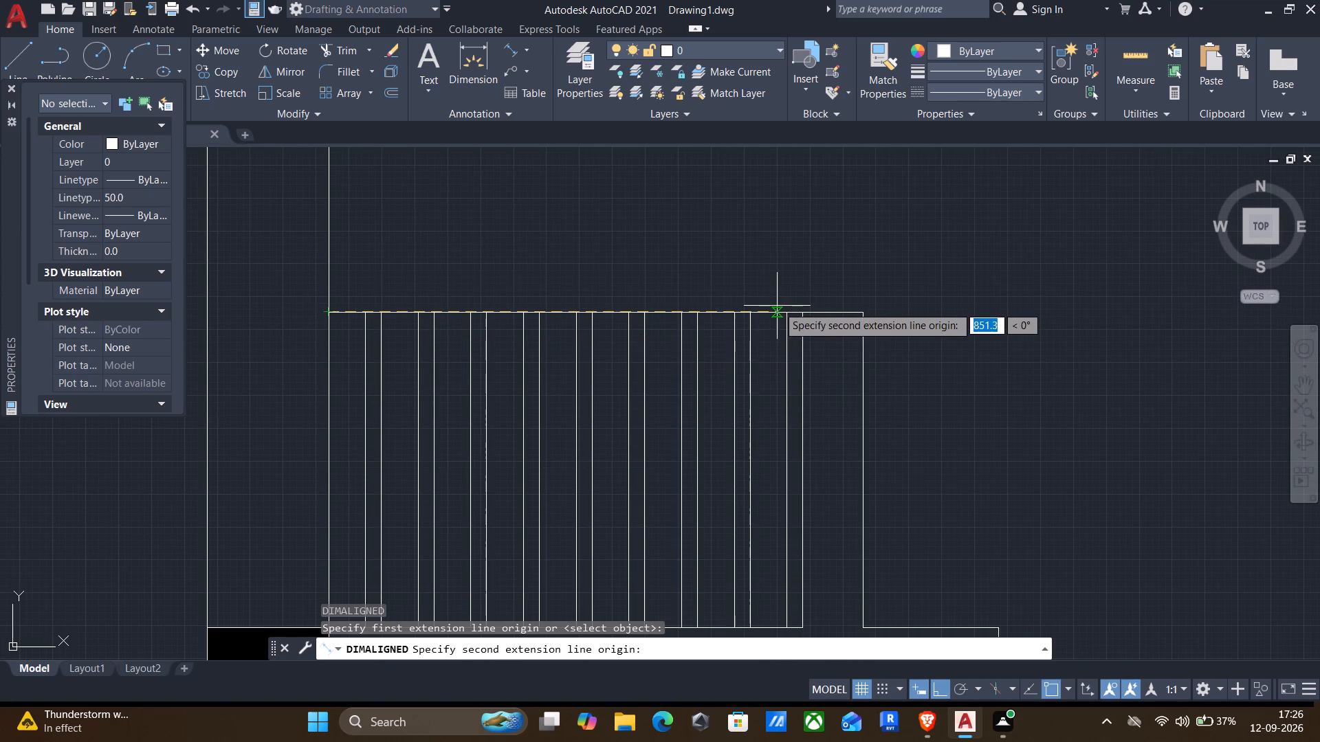
scroll(793, 317, "up", 2)
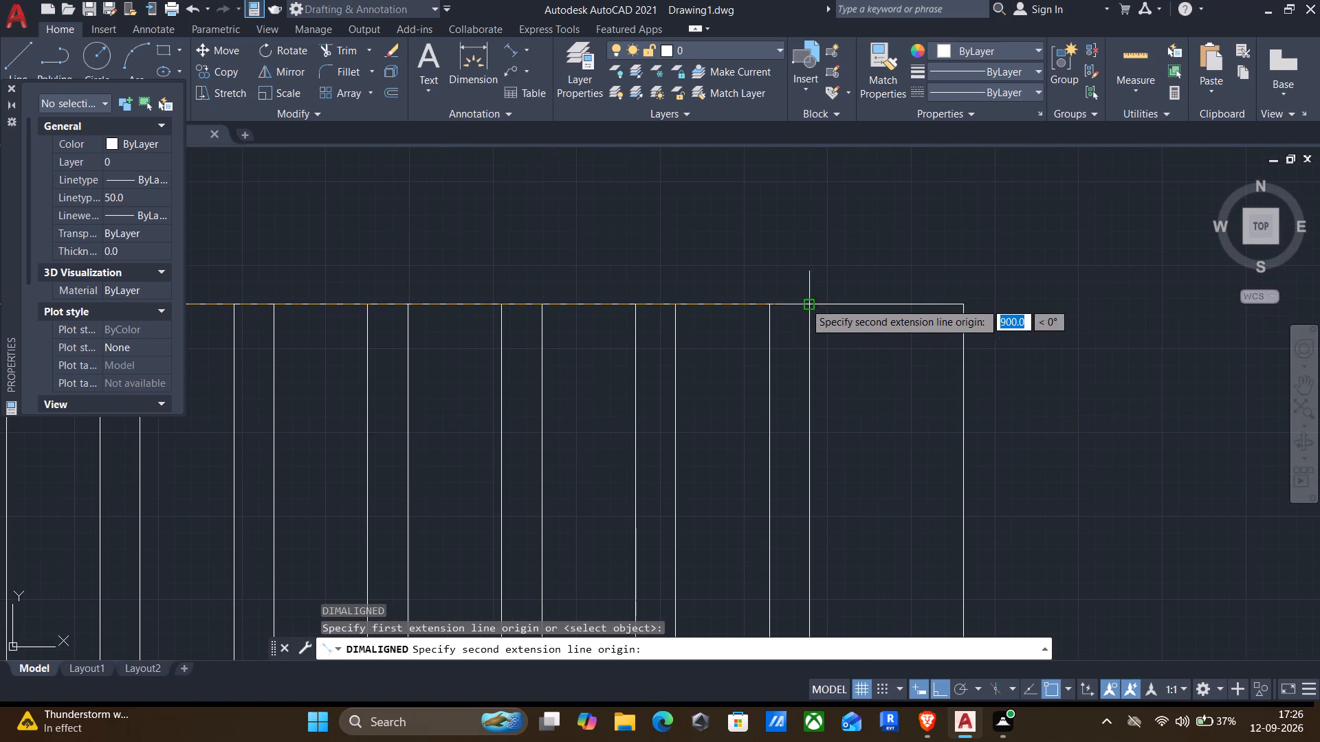
left_click(806, 302)
scroll(812, 258, "down", 2)
left_click(808, 215)
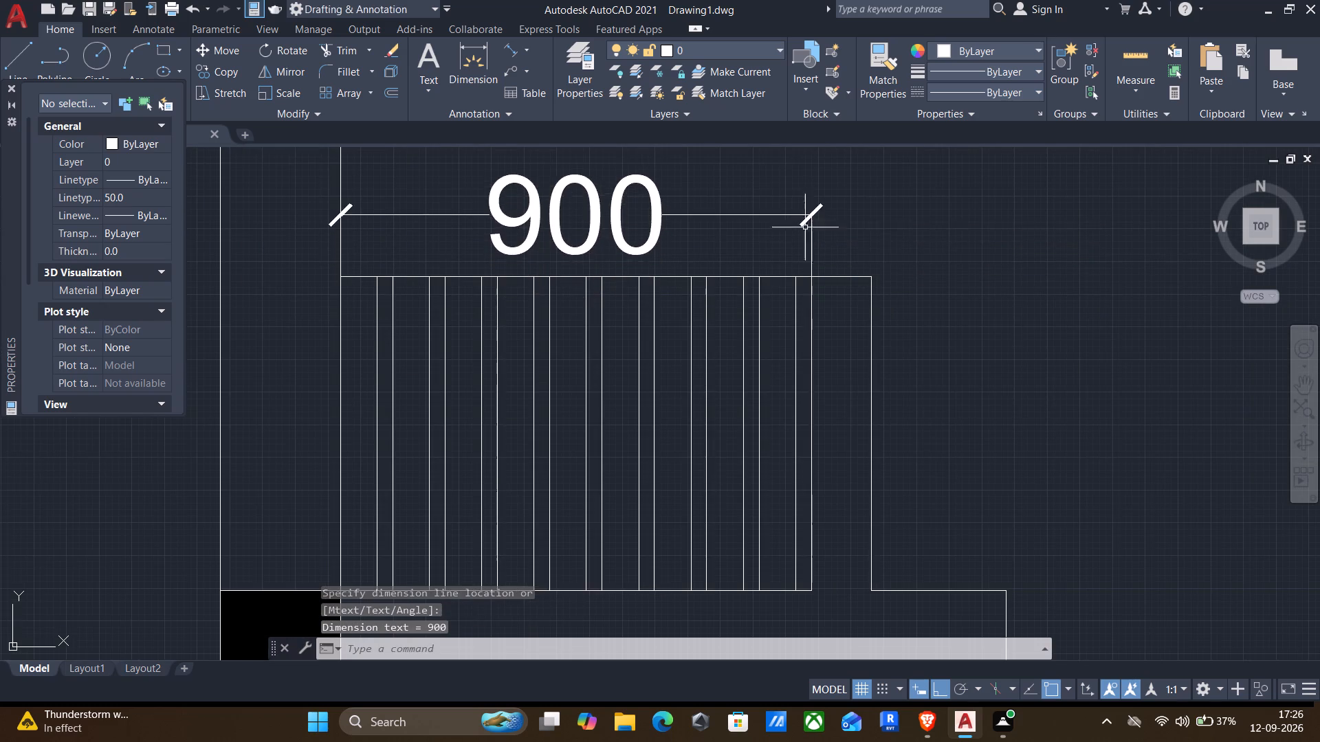
Add an aligned dimension across the Dormitory-1 door opening, placed on the verandah side of the wall.
scroll(800, 240, "down", 2)
scroll(769, 309, "down", 2)
middle_click_drag(790, 347, 643, 375)
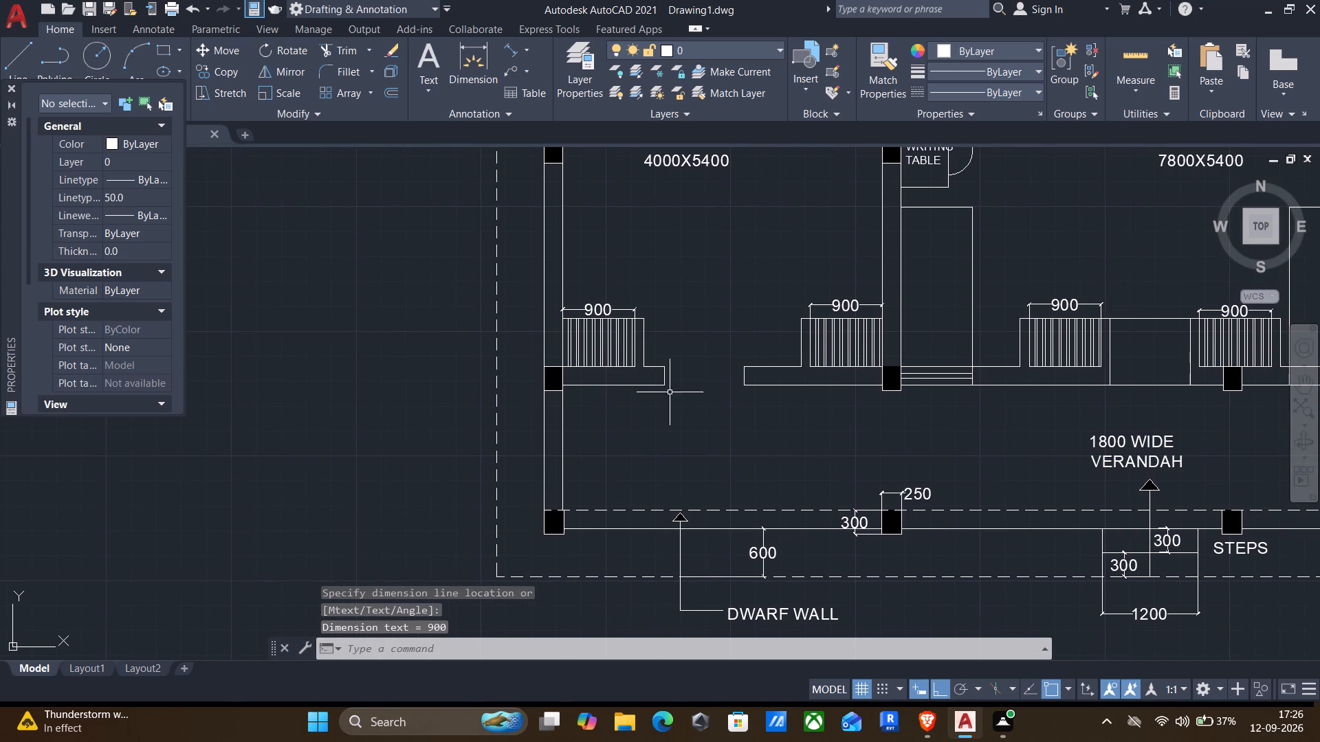
scroll(718, 407, "up", 2)
key("Return")
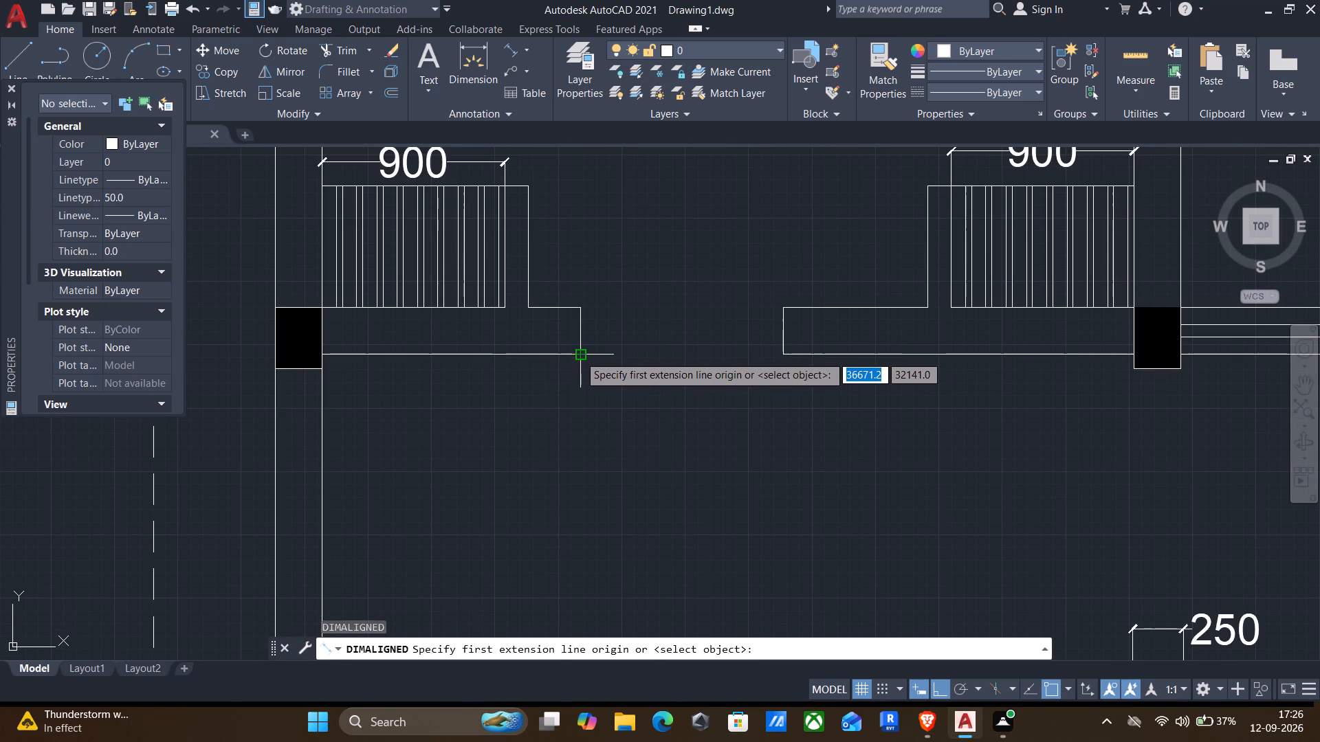
left_click(579, 355)
left_click(782, 357)
left_click(762, 425)
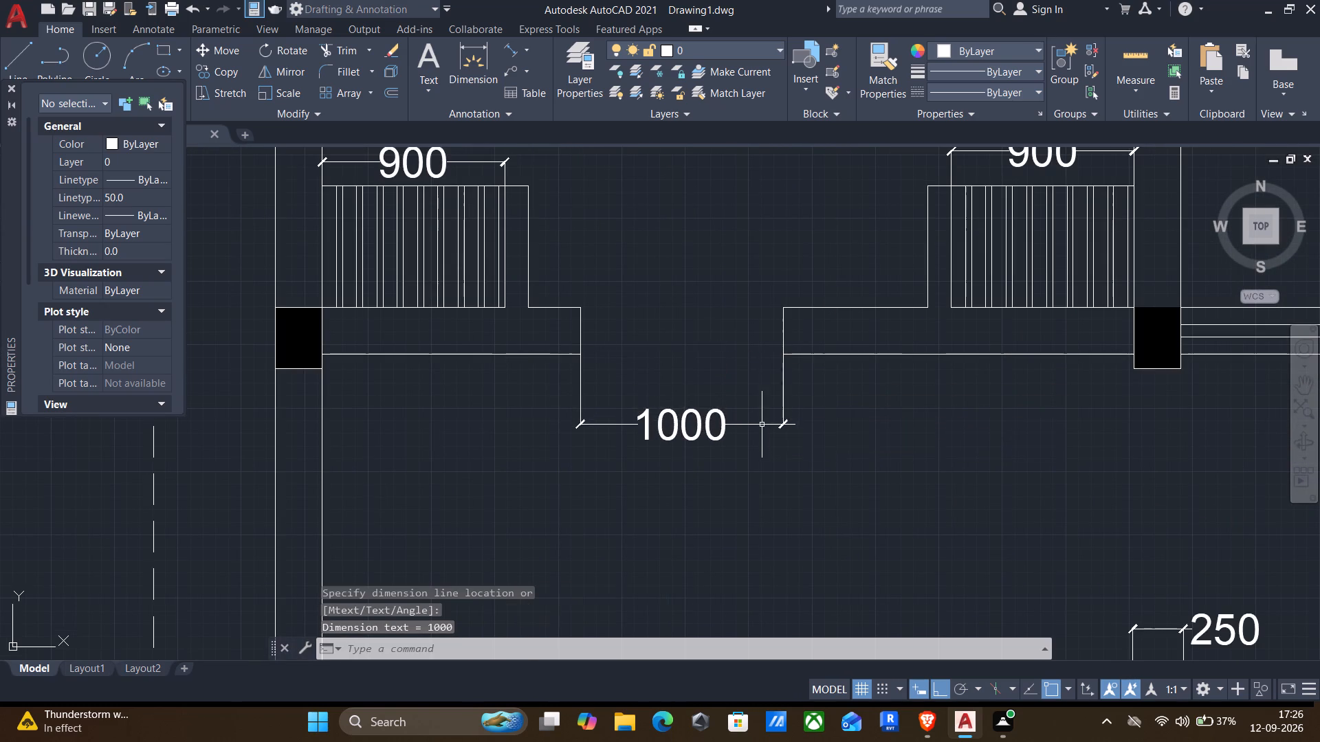
Add an aligned dimension across the Dormitory-2 door opening, placed between the wall and the 1800 WIDE VERANDAH label.
scroll(828, 485, "down", 1)
middle_click_drag(996, 463, 375, 499)
scroll(935, 471, "down", 1)
key("Return")
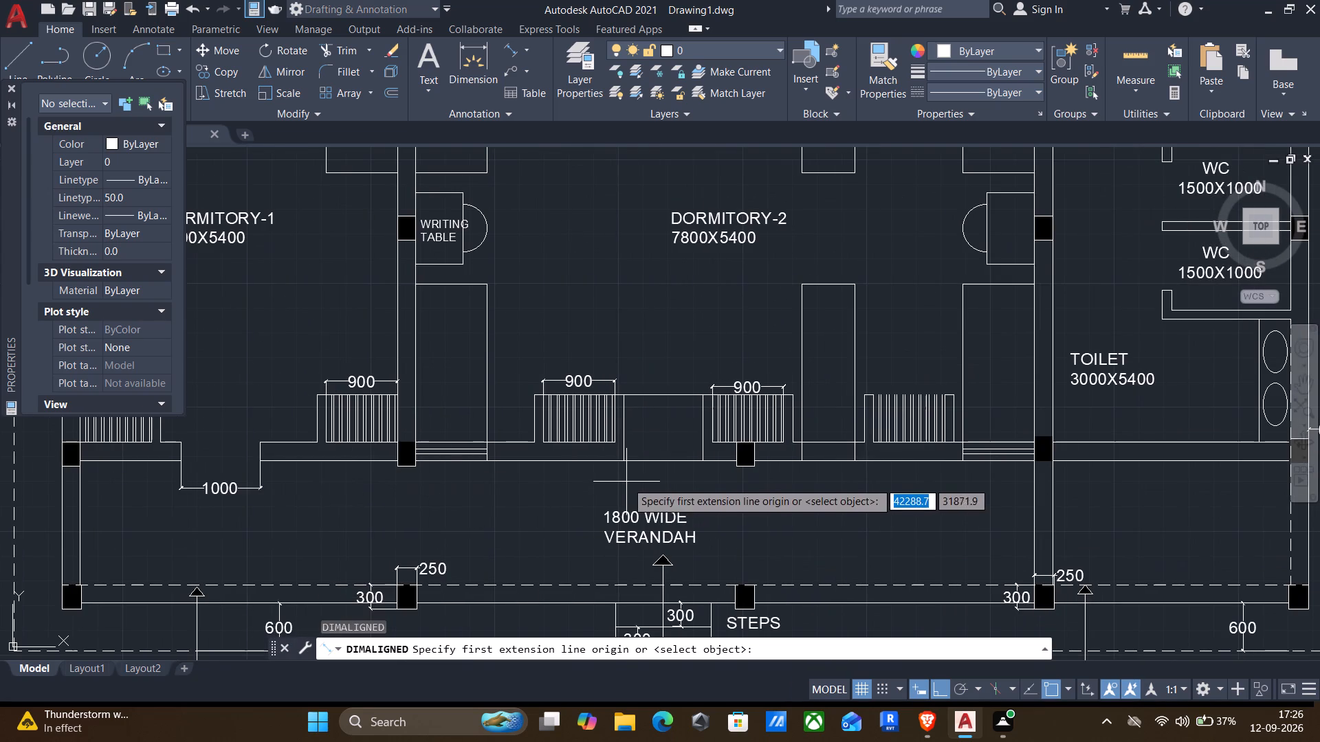
left_click(620, 463)
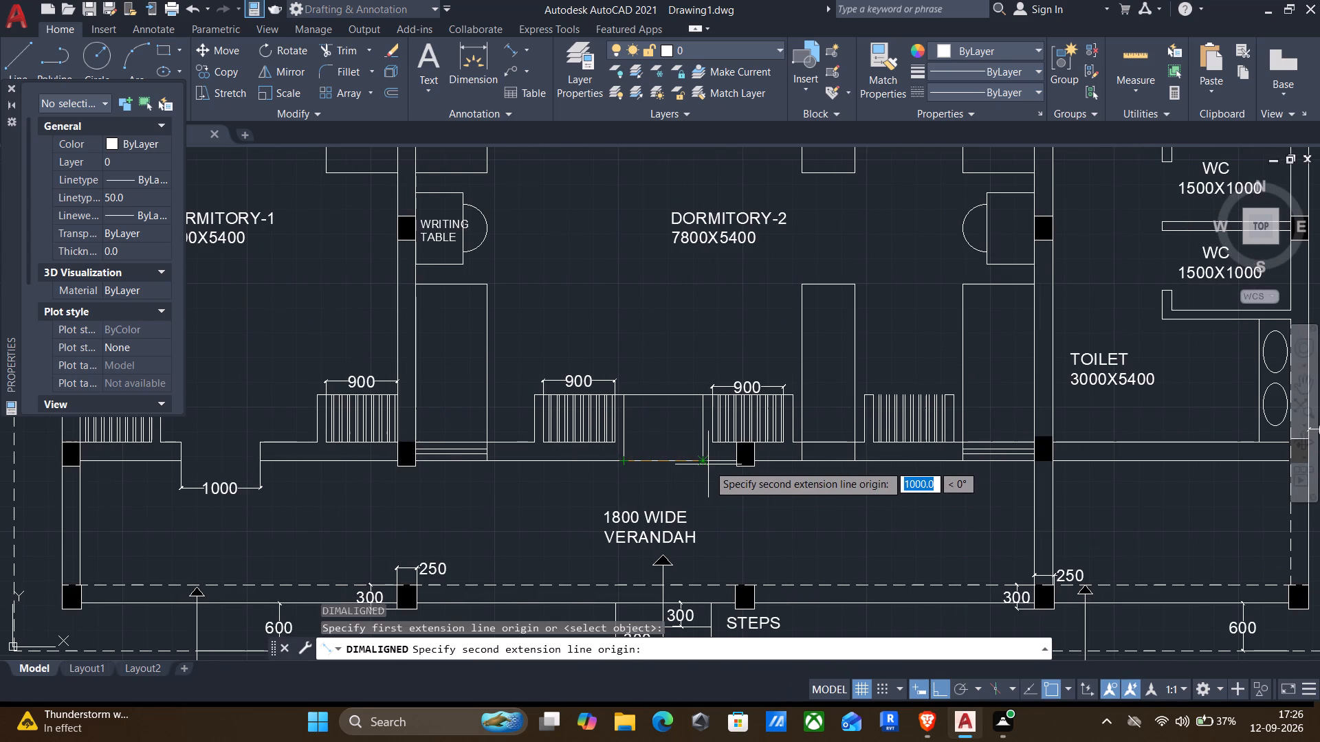
left_click(702, 463)
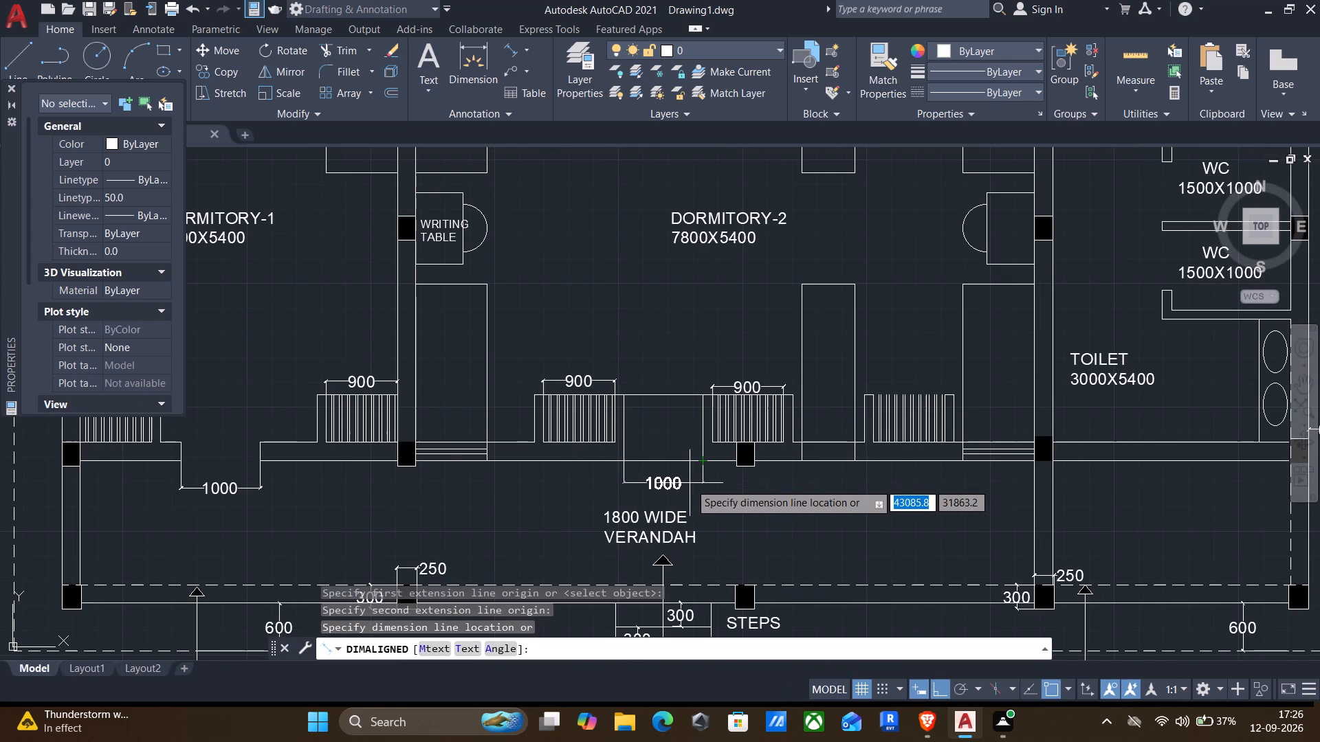
left_click(690, 483)
Add an aligned dimension for the width of Dormitory-2's west window, placed on the verandah side beside the column.
middle_click_drag(493, 508, 530, 445)
key("Return")
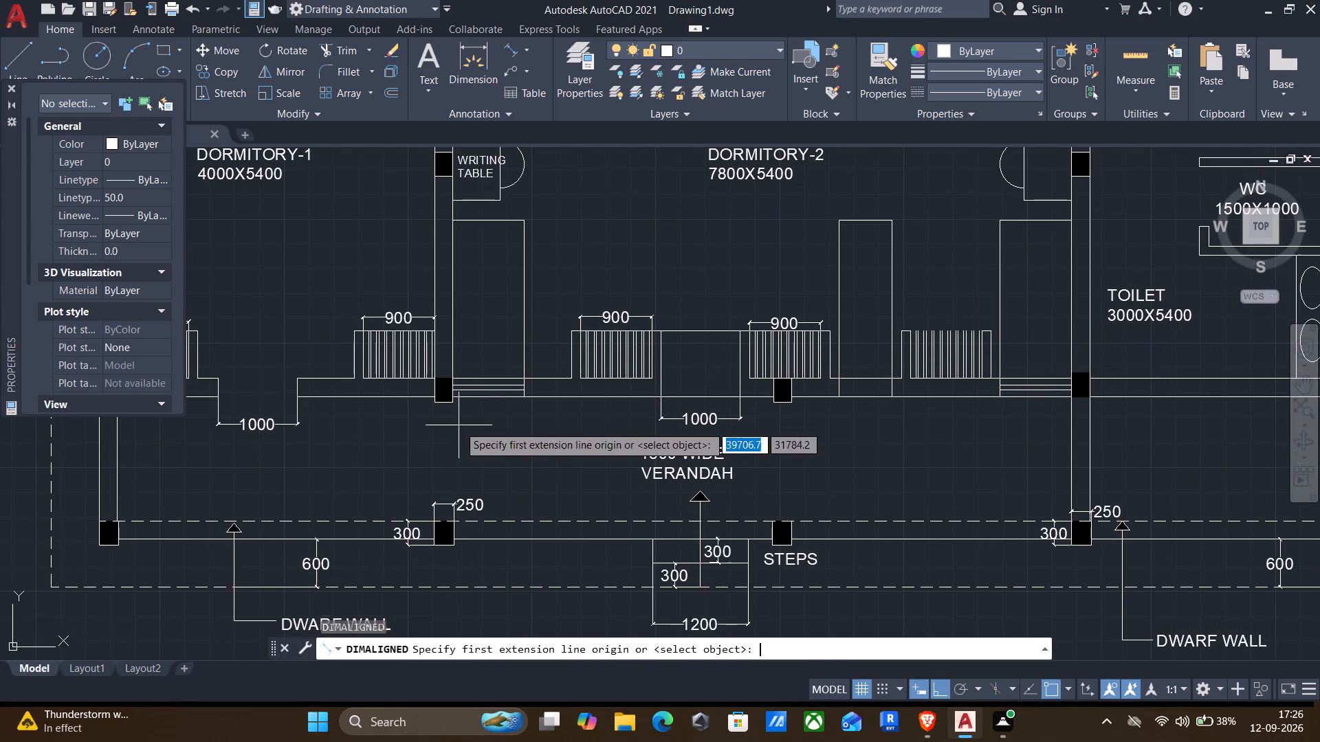
scroll(450, 398, "up", 3)
left_click(454, 390)
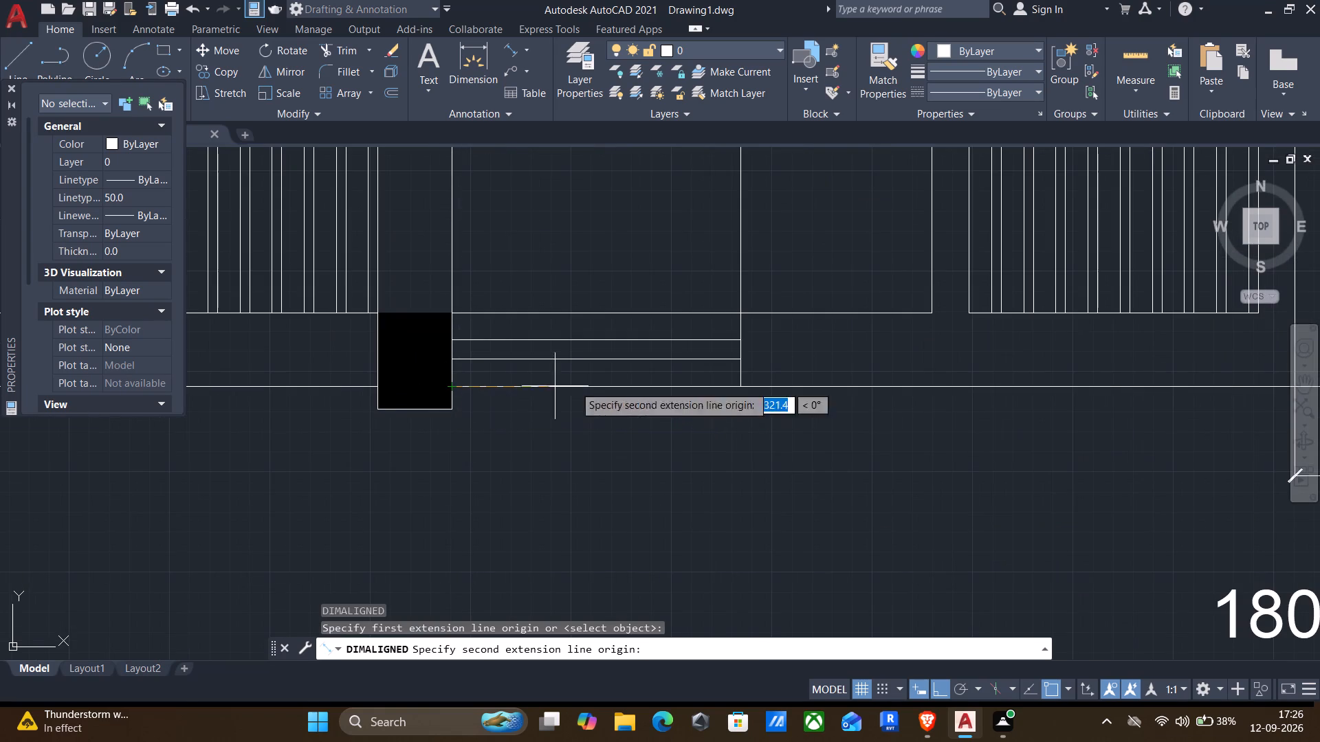
left_click(743, 385)
left_click(731, 451)
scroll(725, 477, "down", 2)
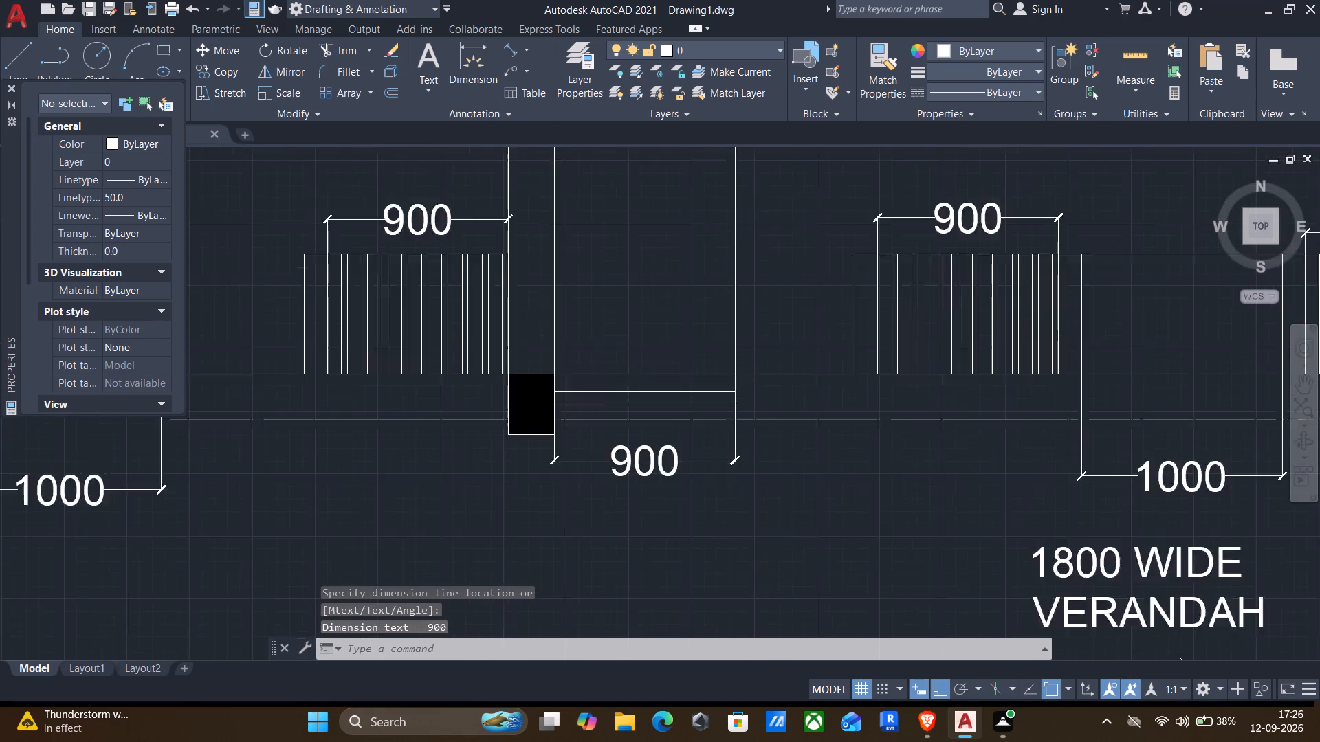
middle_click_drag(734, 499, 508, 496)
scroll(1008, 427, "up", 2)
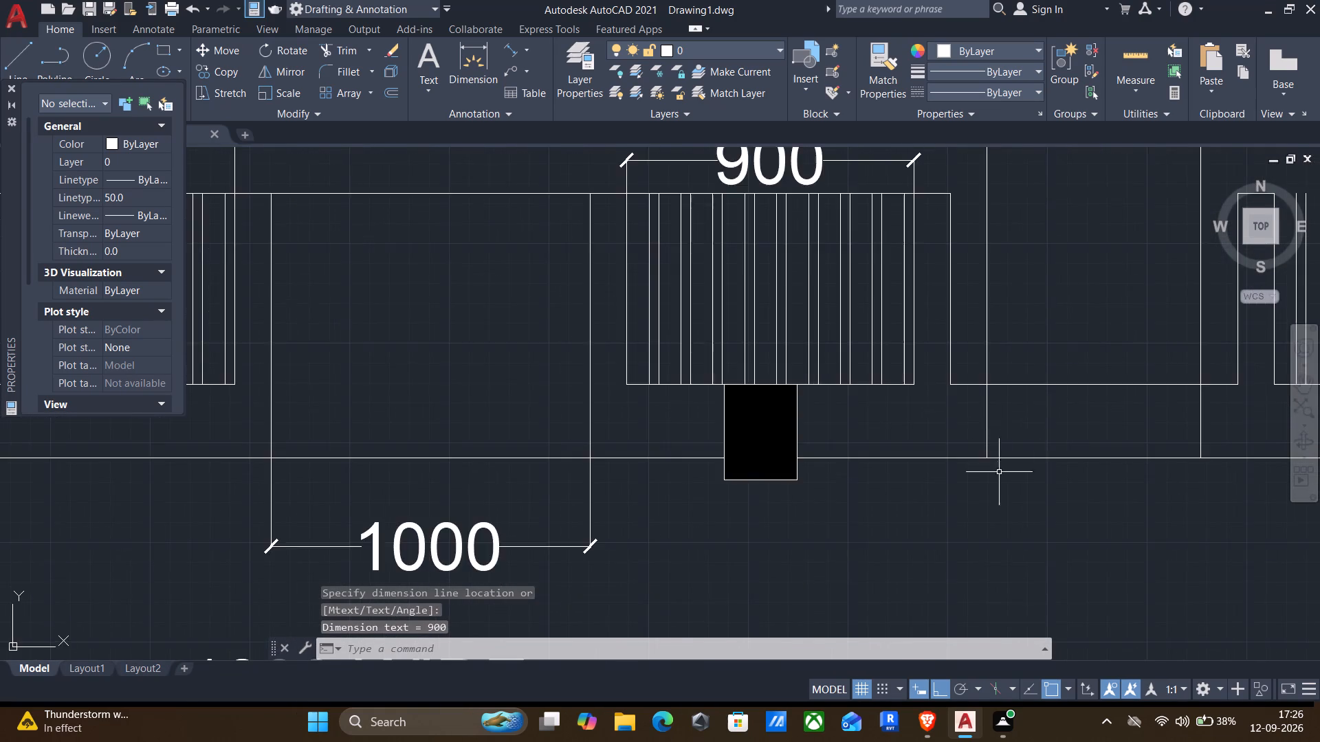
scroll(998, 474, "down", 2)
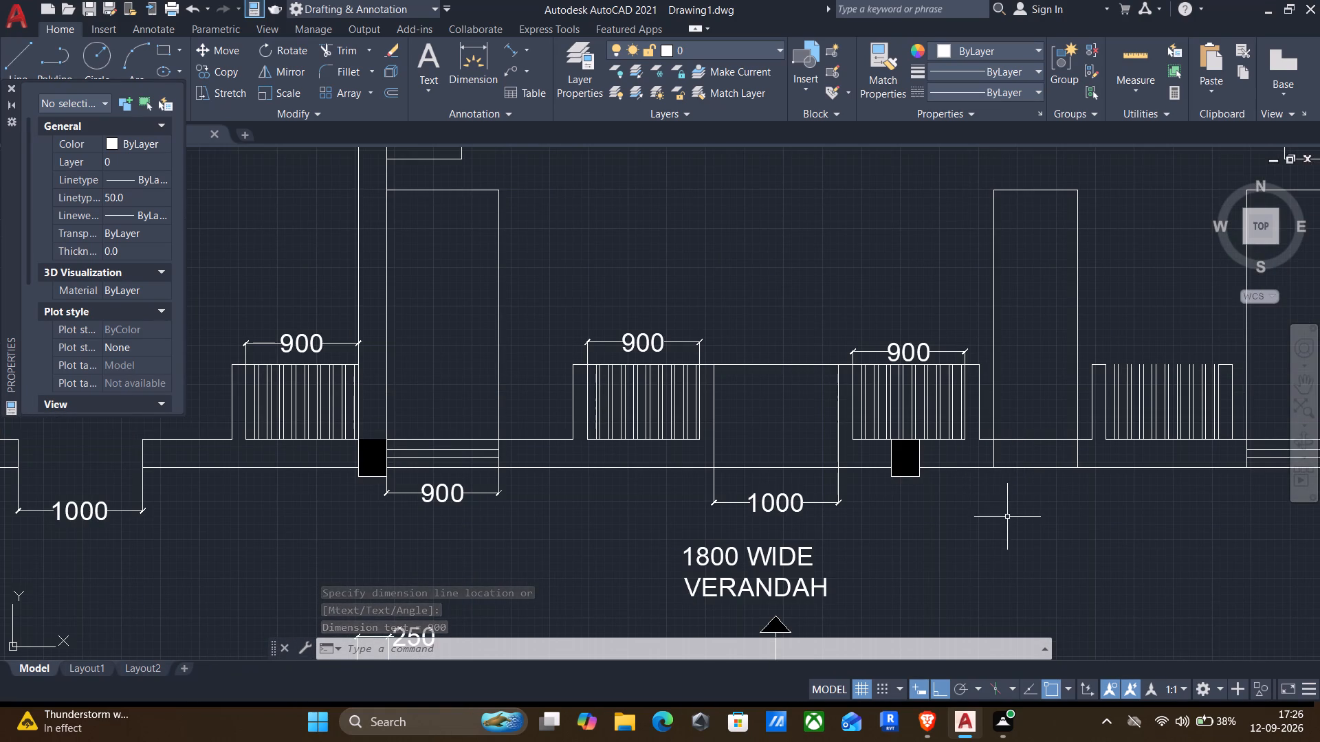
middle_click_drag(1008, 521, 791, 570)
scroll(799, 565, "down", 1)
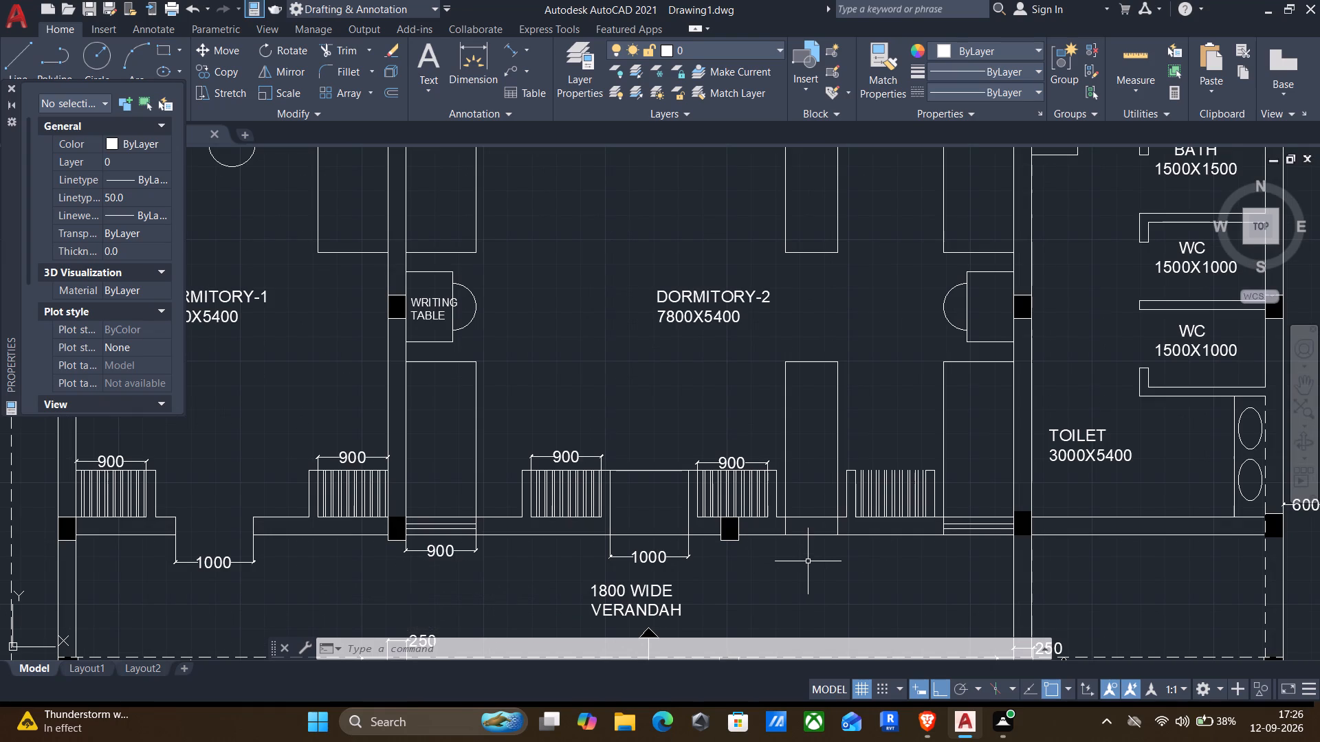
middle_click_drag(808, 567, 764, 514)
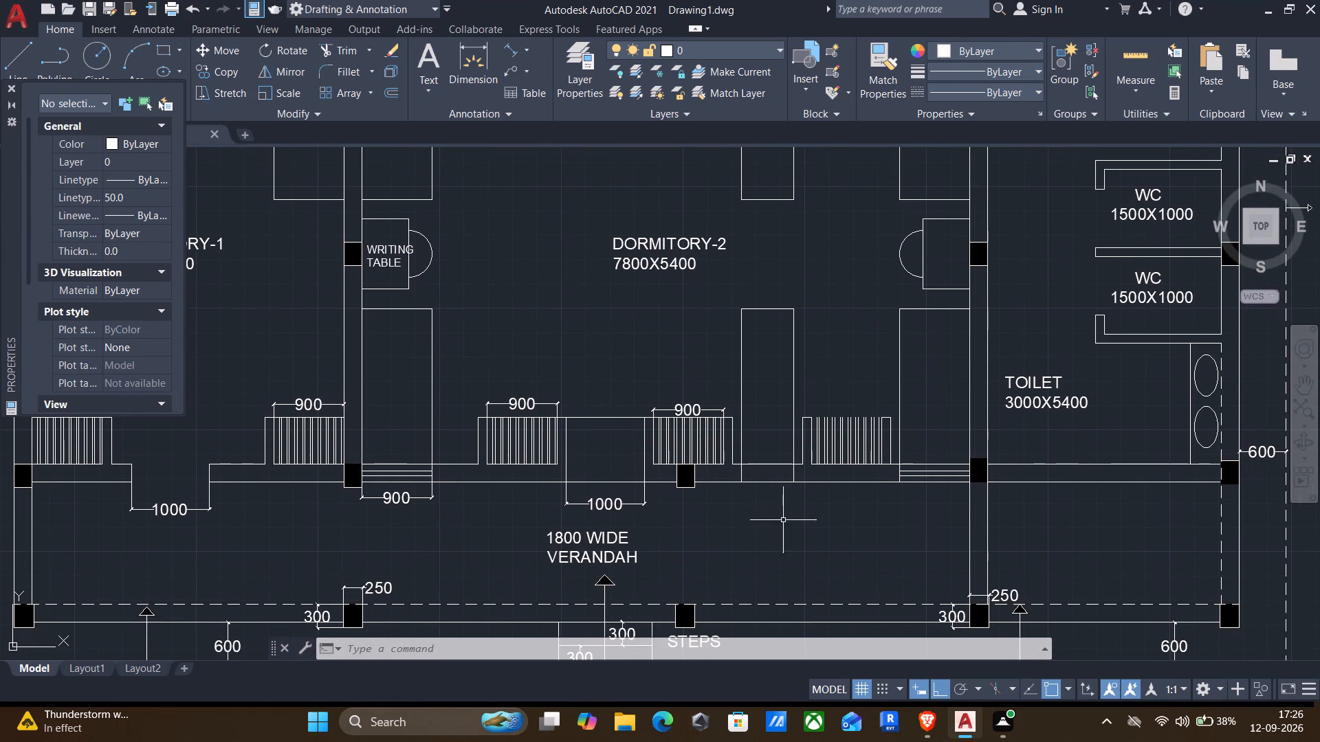
Add an aligned dimension above the striped wardrobe at the east end of Dormitory-2's verandah wall.
key("Return")
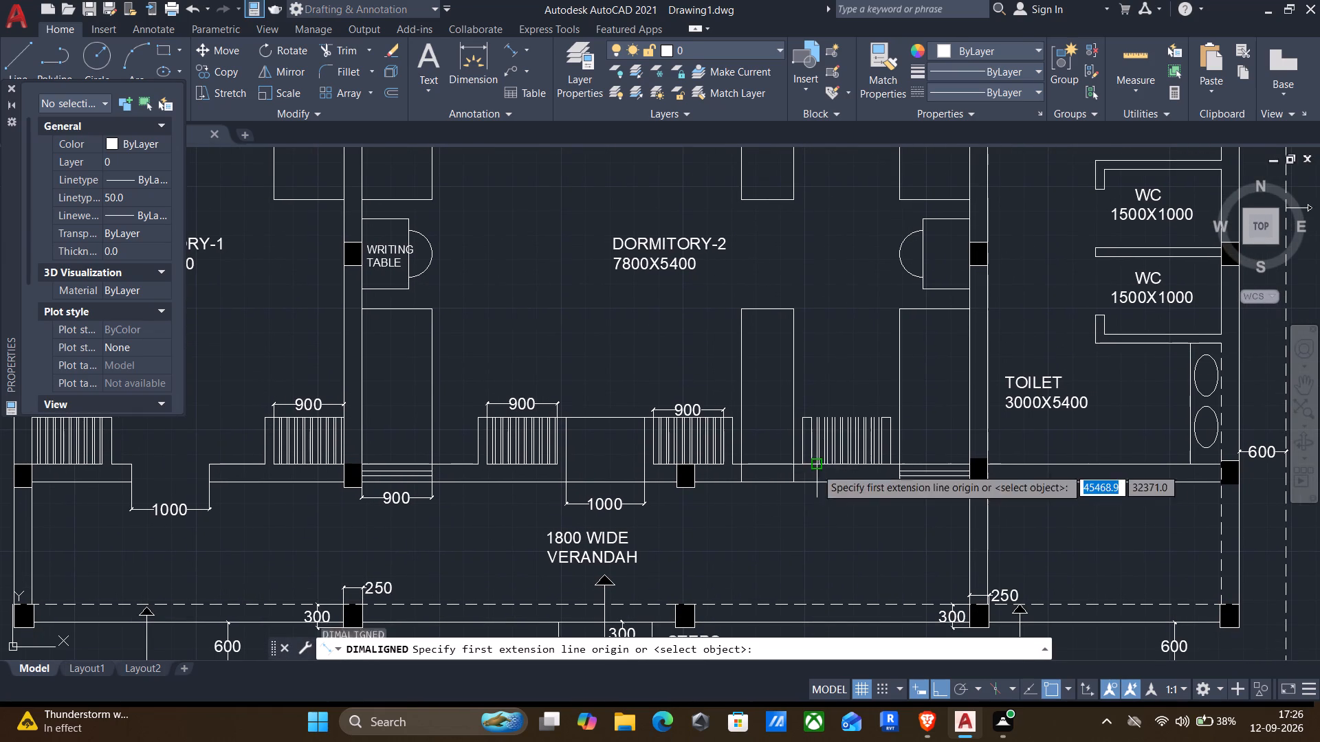
scroll(813, 453, "up", 3)
left_click(791, 318)
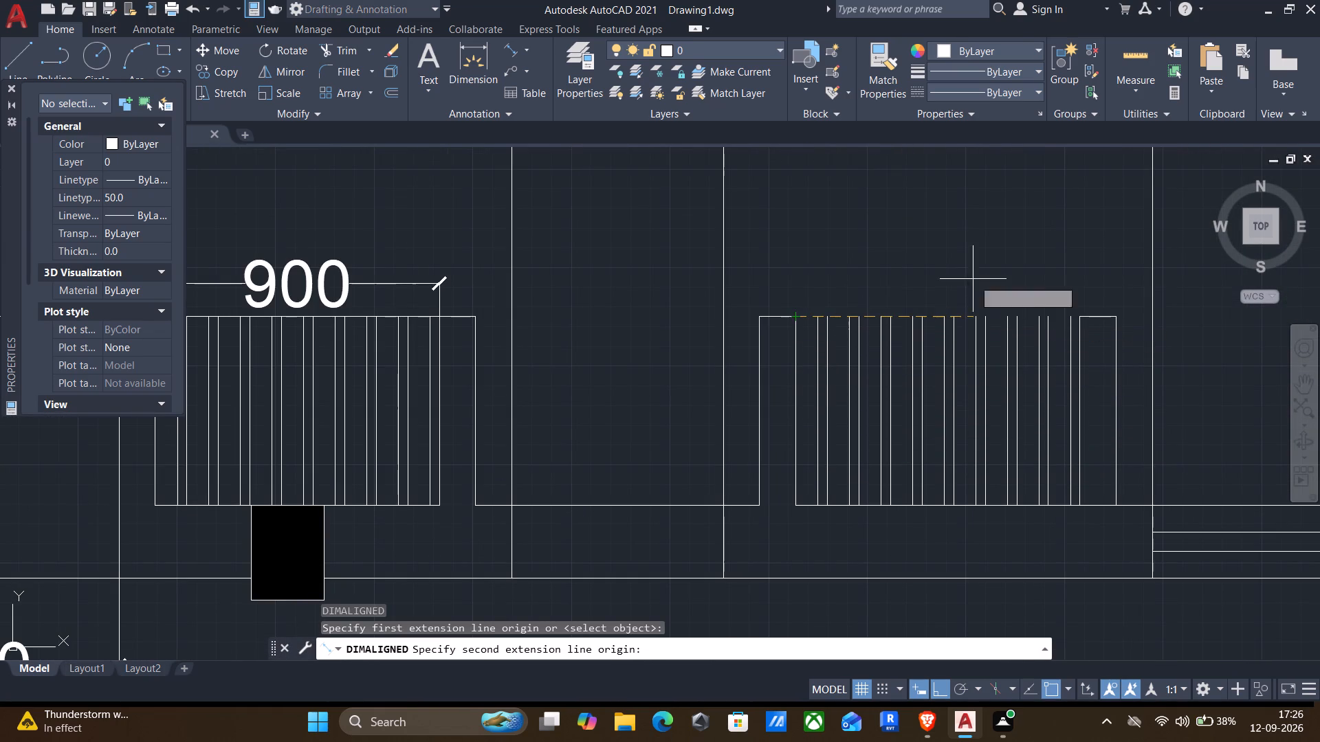
left_click(1076, 317)
left_click(1058, 253)
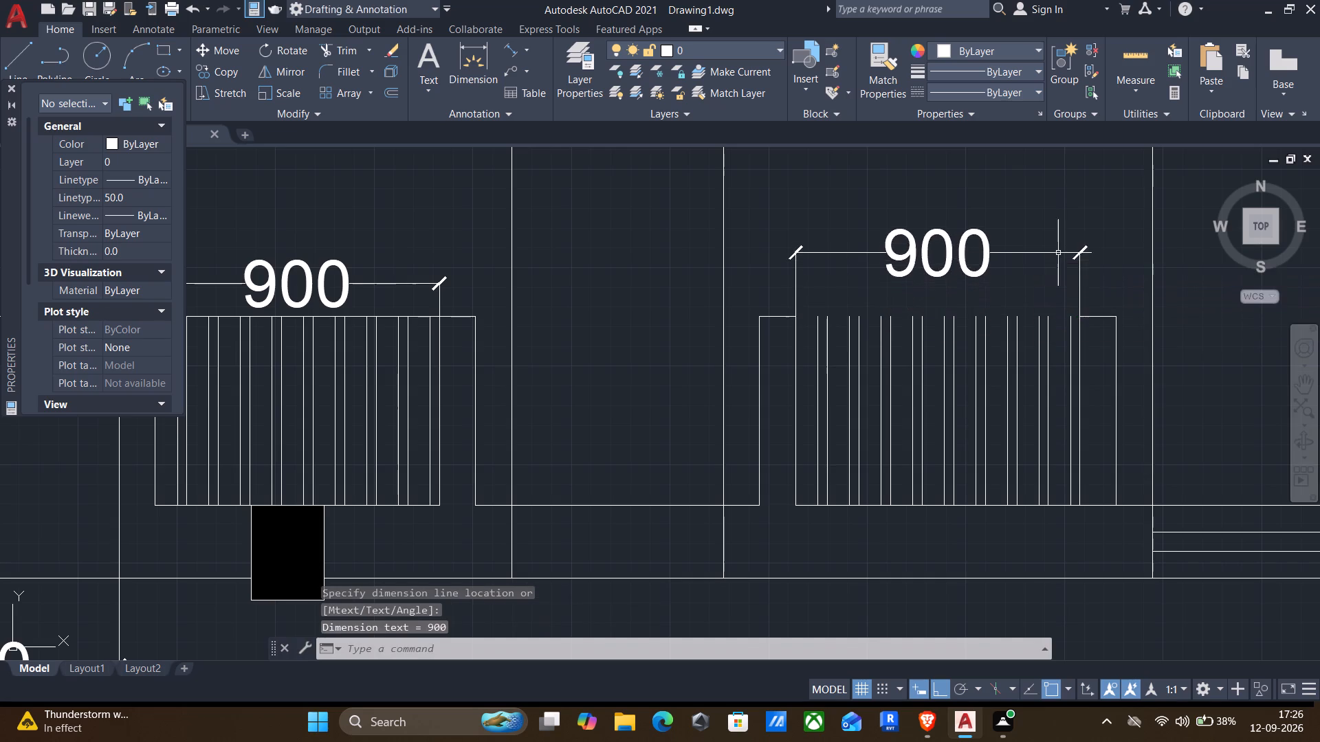
Add an aligned dimension for the depth of the striped wardrobe just west of the Dormitory-2 door, placed inside the wardrobe.
scroll(1021, 348, "down", 2)
middle_click_drag(1019, 458, 1007, 393)
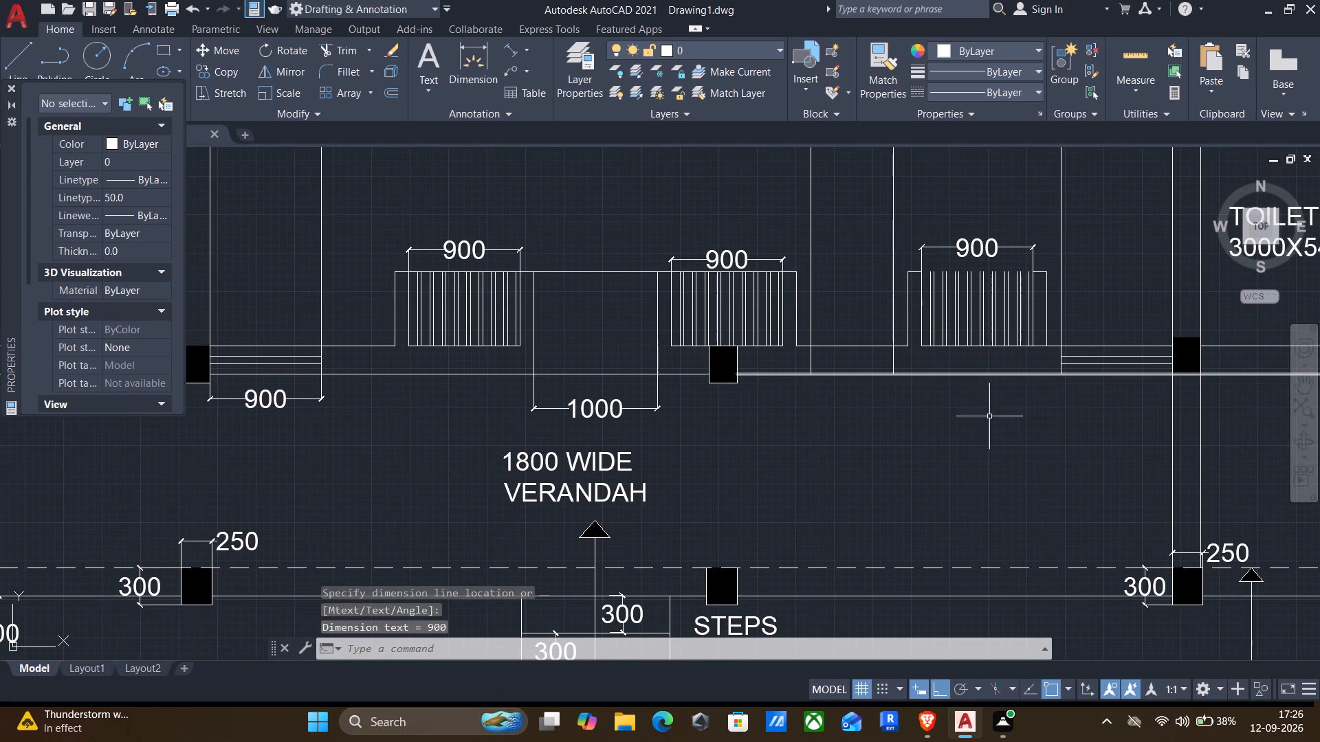
scroll(972, 456, "down", 2)
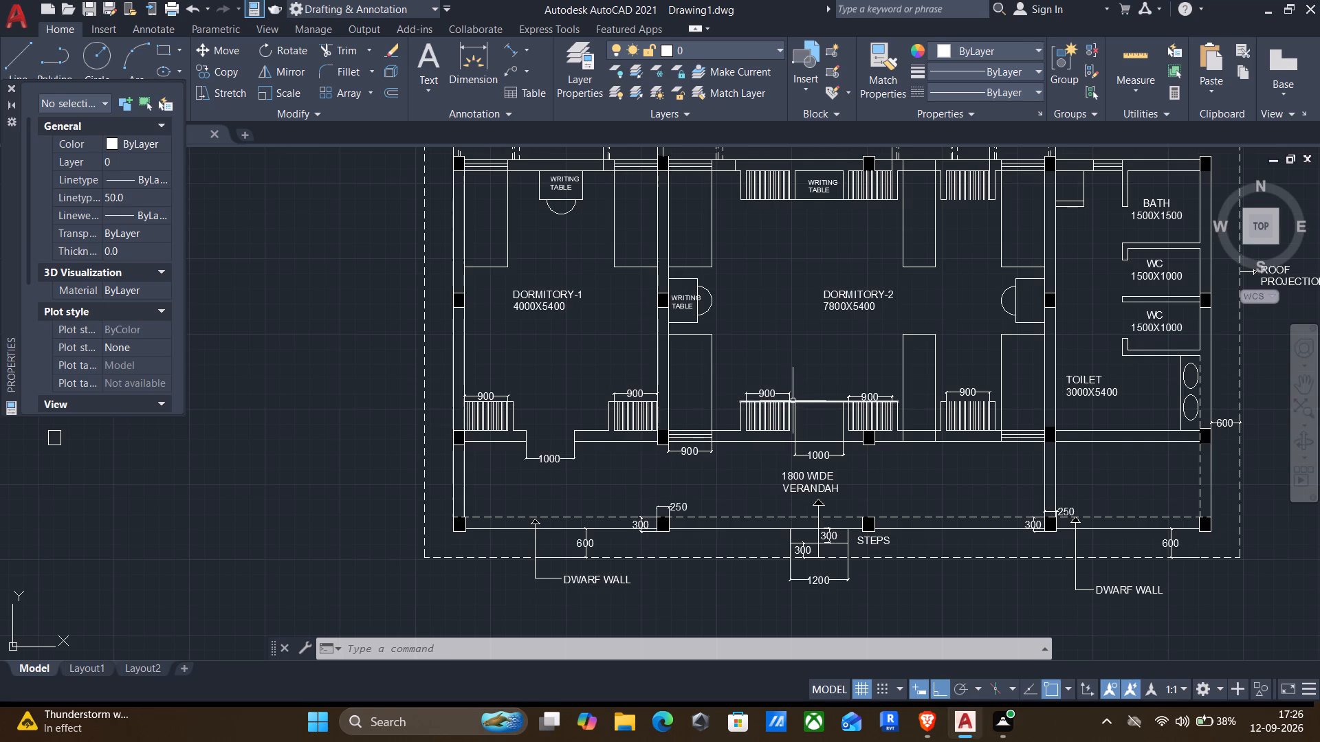
scroll(793, 401, "up", 3)
key("Return")
scroll(763, 547, "up", 3)
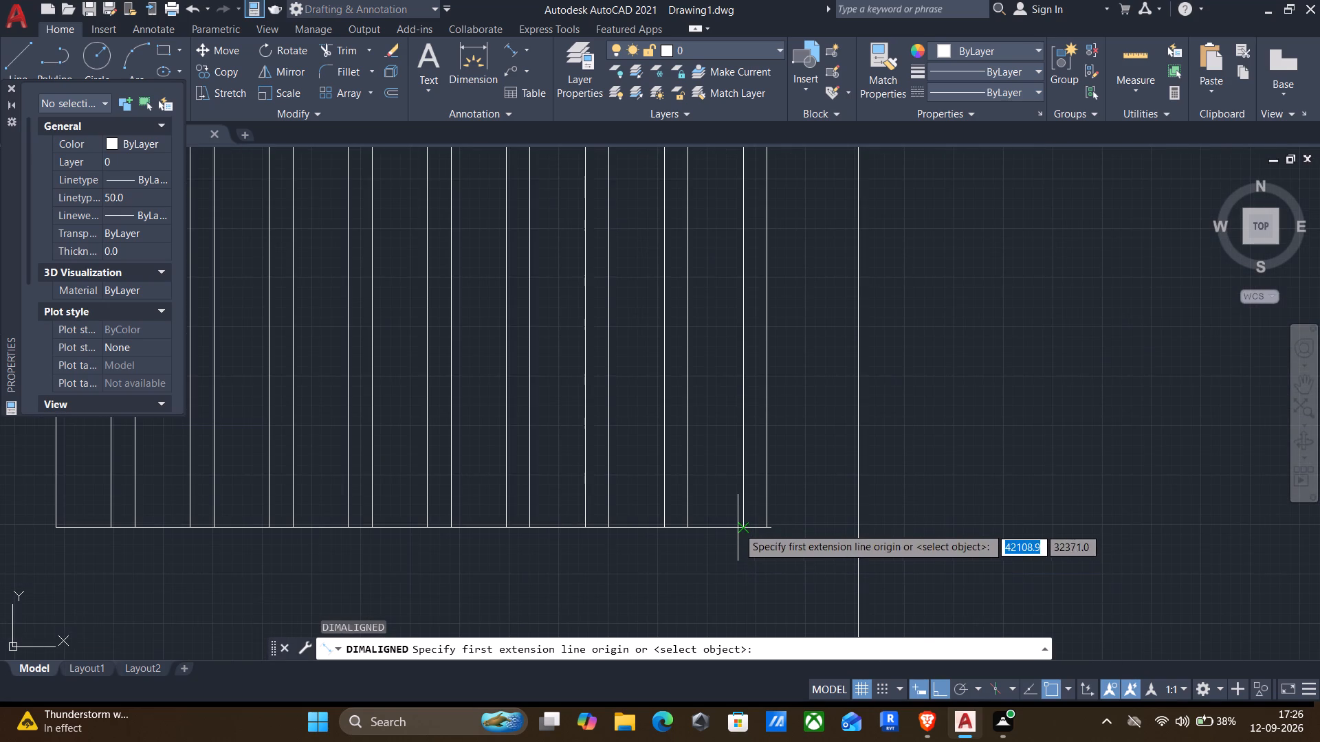
left_click(738, 527)
middle_click_drag(738, 366, 697, 469)
scroll(734, 333, "down", 1)
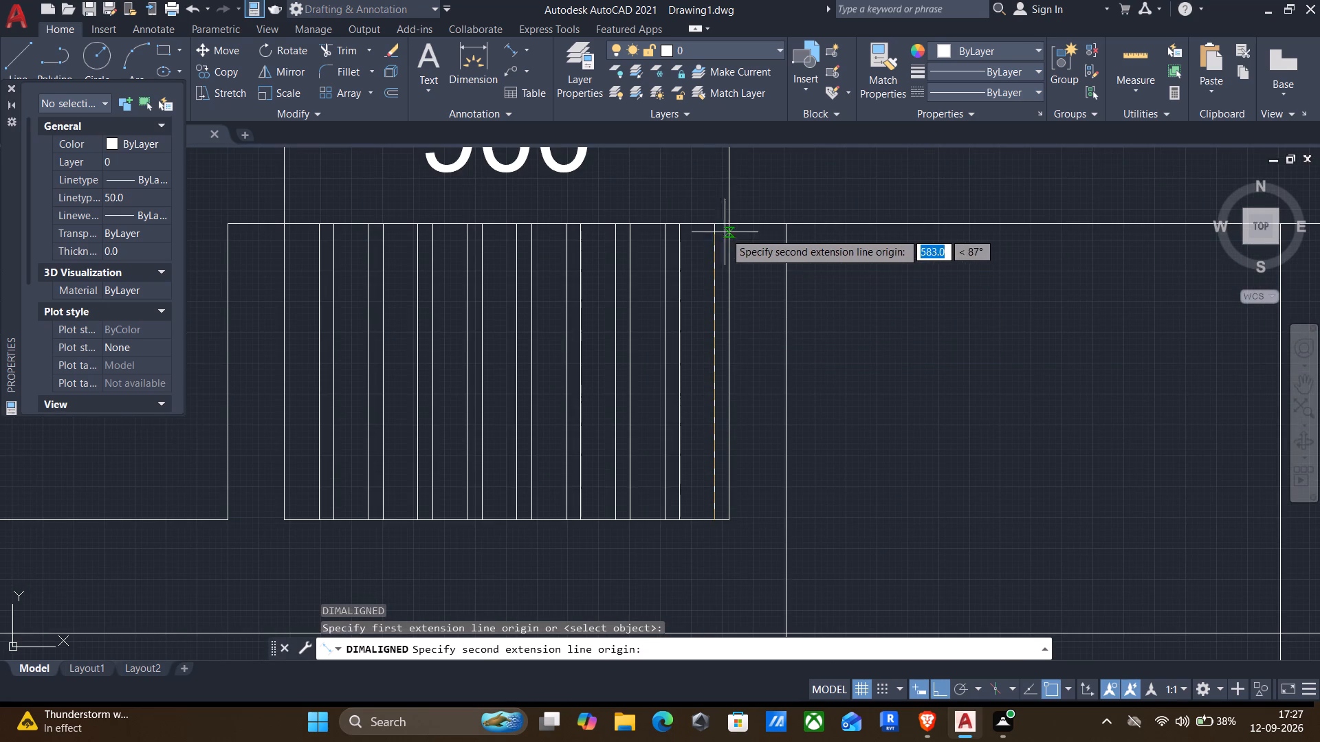
left_click(714, 225)
left_click(640, 267)
scroll(645, 308, "down", 3)
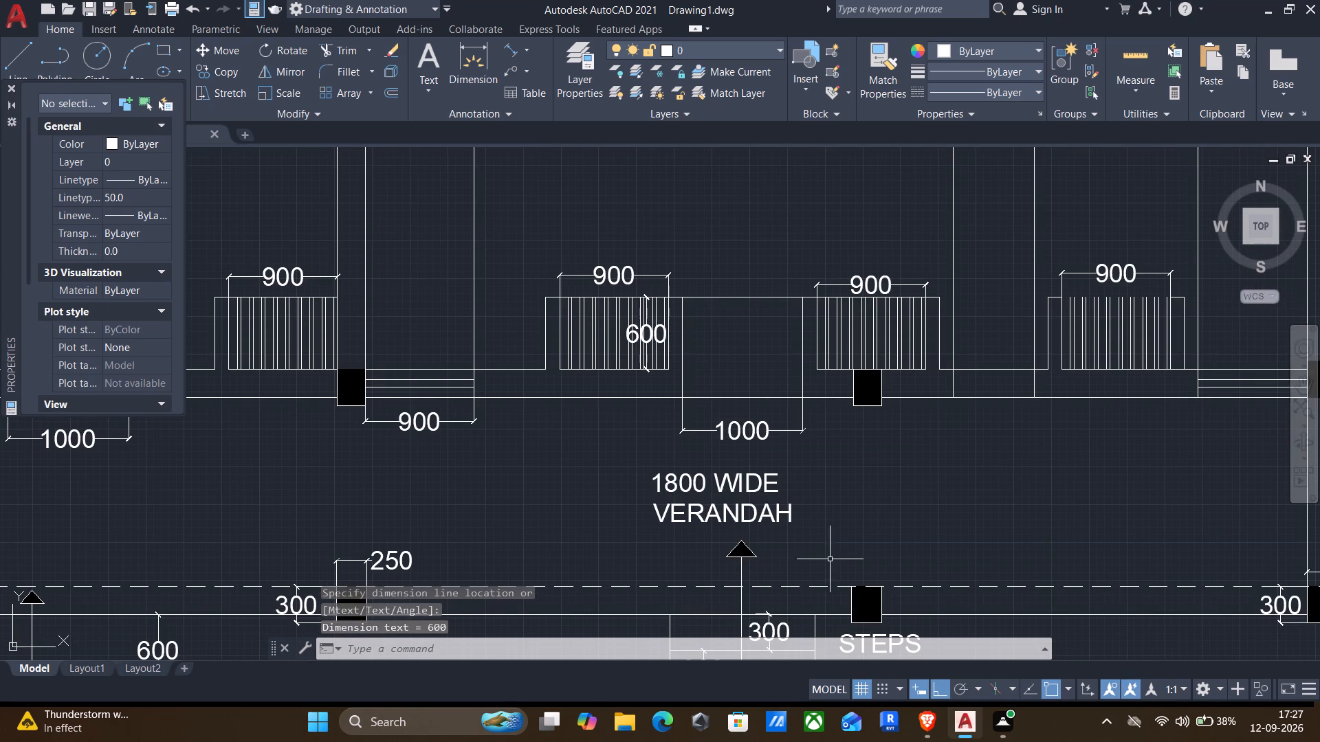
Add an aligned dimension for the width of Dormitory-2's east window on the verandah wall, placed on the verandah side.
middle_click_drag(827, 562, 691, 543)
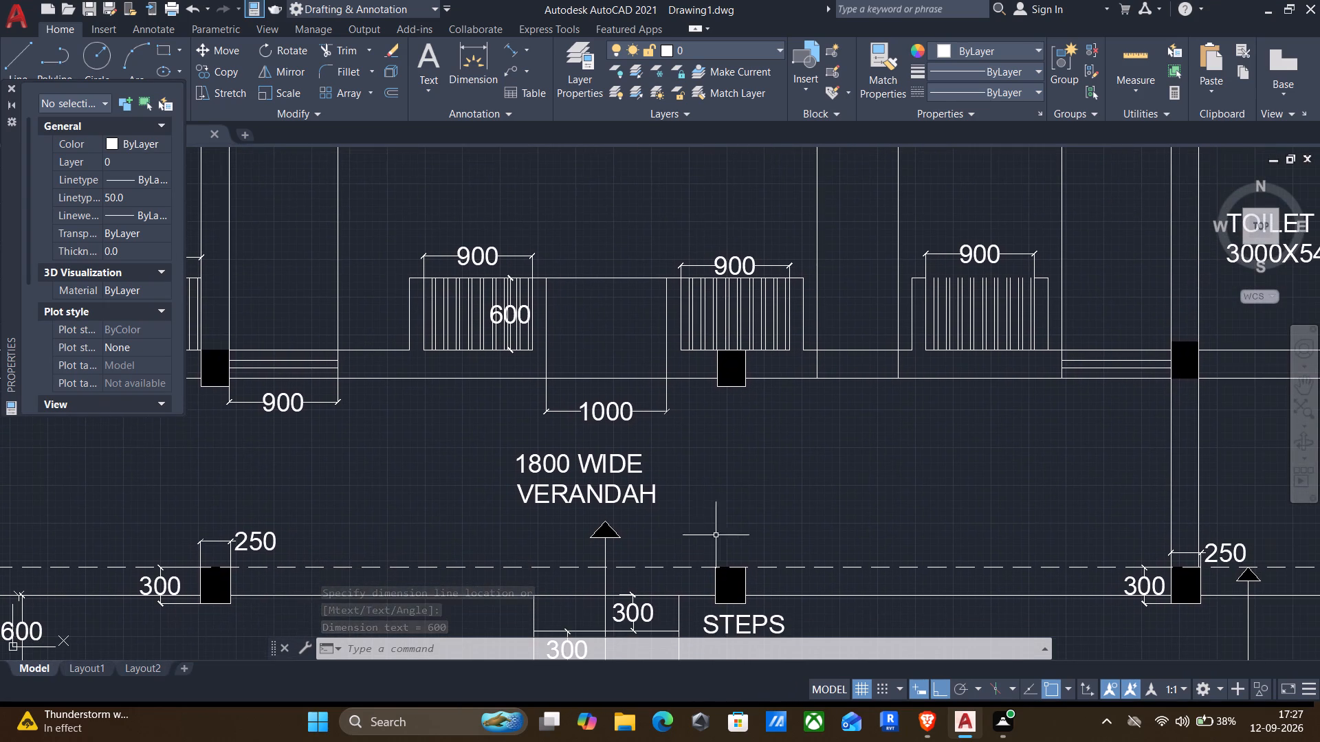
scroll(775, 504, "down", 1)
middle_click_drag(936, 469, 839, 481)
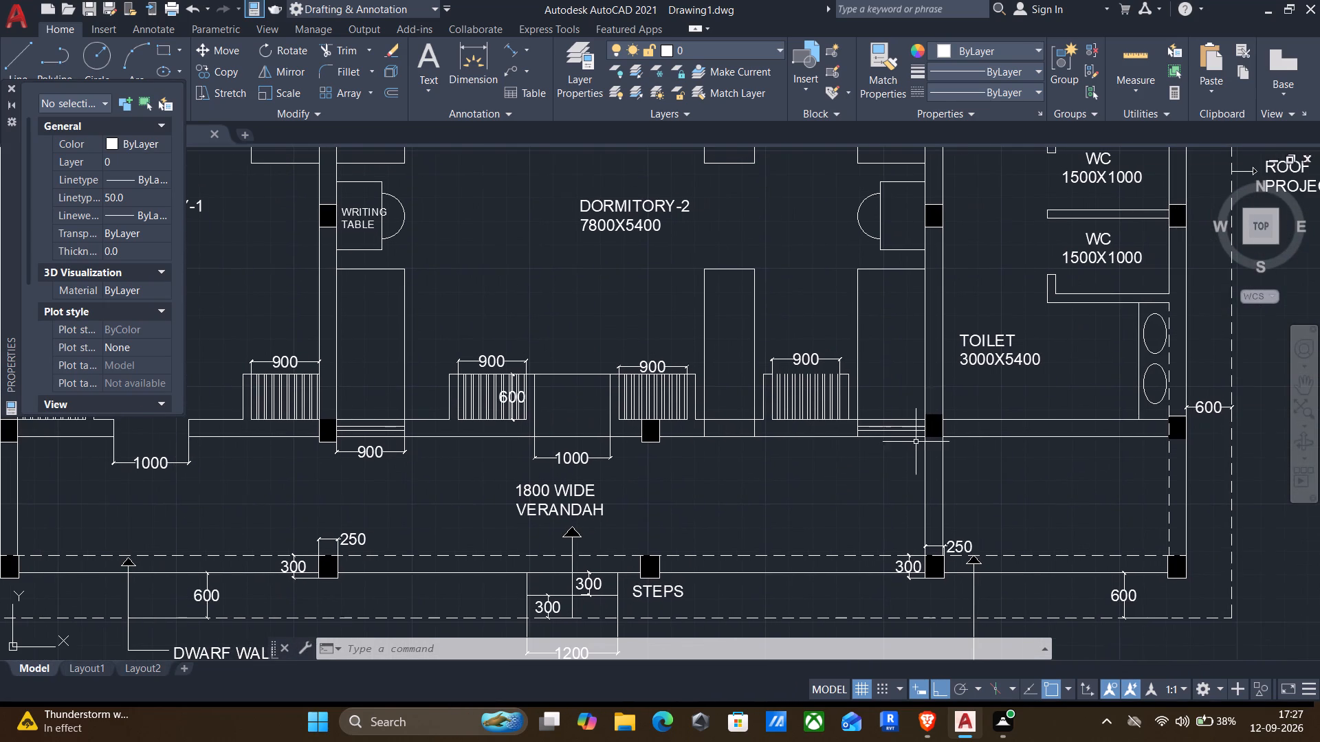
scroll(918, 440, "up", 3)
key("Return")
left_click(939, 433)
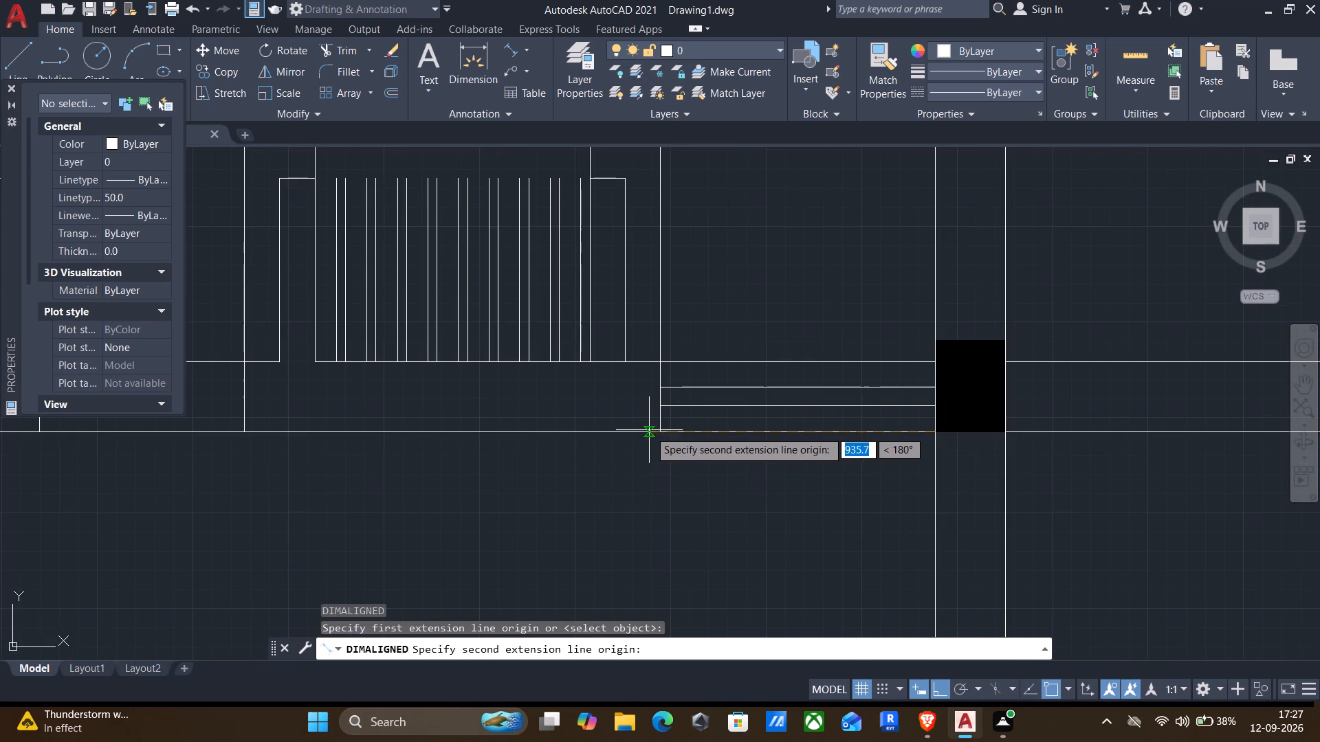
left_click(658, 427)
left_click(647, 498)
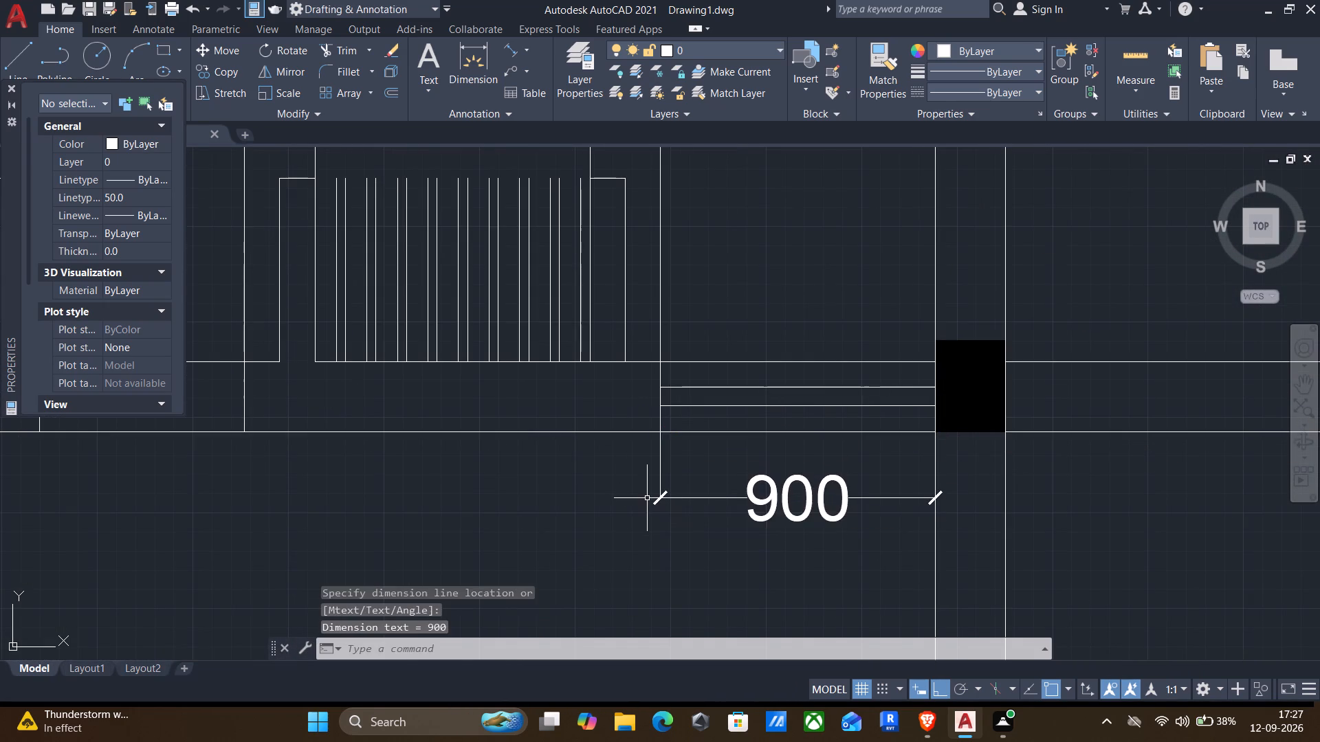
Add an aligned dimension for the verandah depth at the west end, between the two columns' south faces, placed outside the dashed roof line.
scroll(647, 498, "down", 2)
middle_click_drag(675, 539, 702, 431)
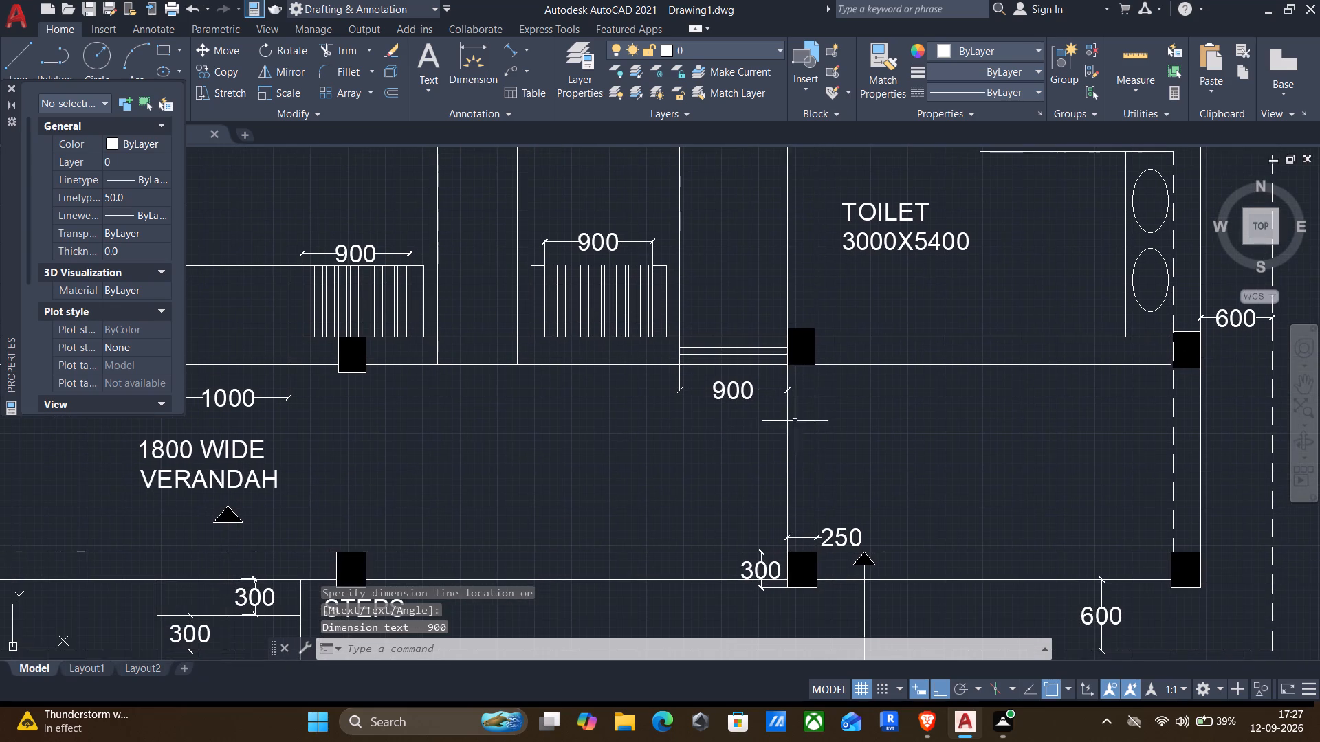
middle_click_drag(794, 421, 721, 437)
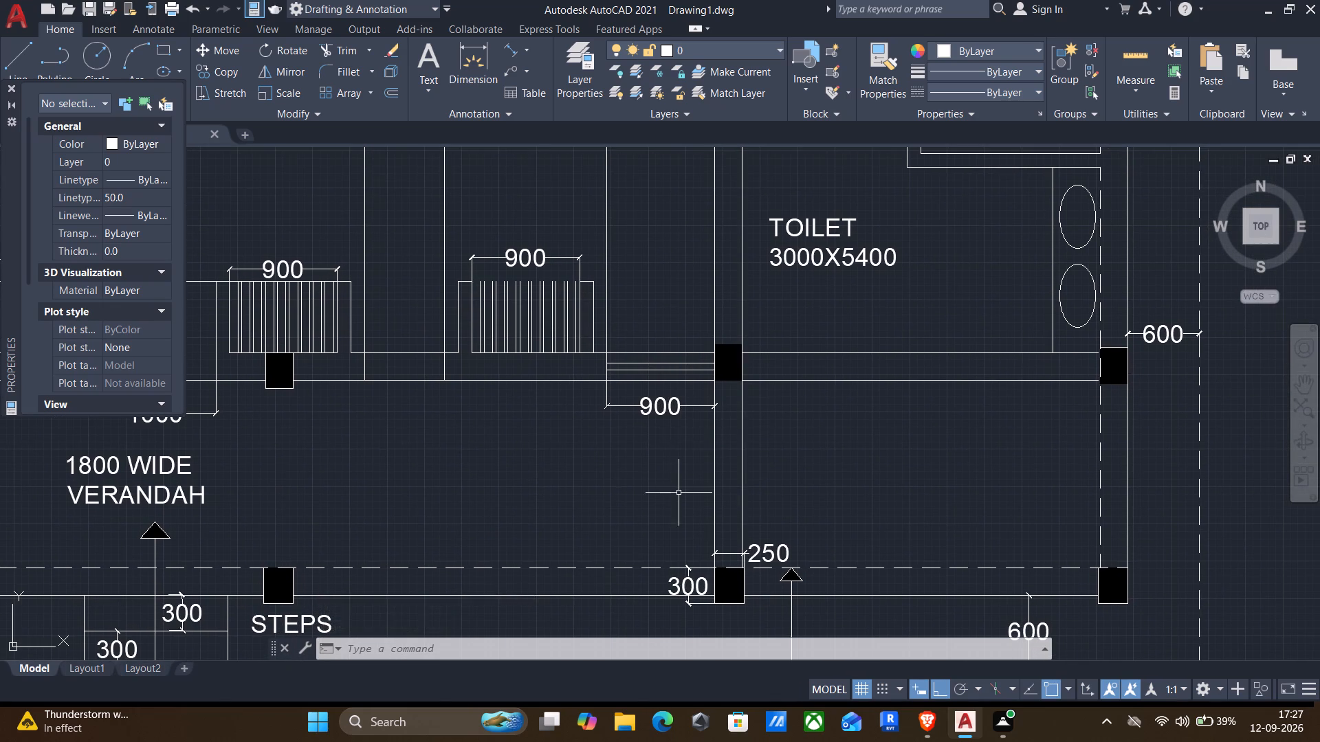
middle_click_drag(679, 495, 735, 436)
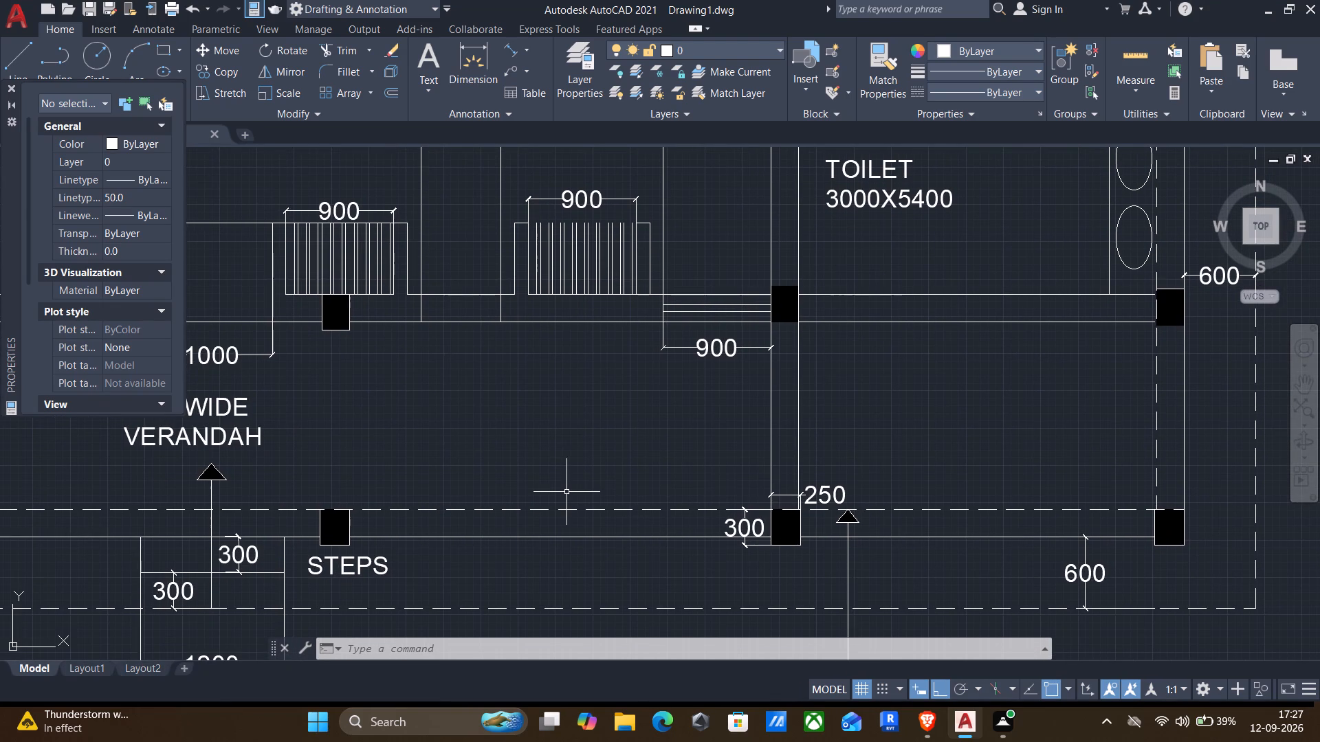
middle_click_drag(566, 474, 1319, 367)
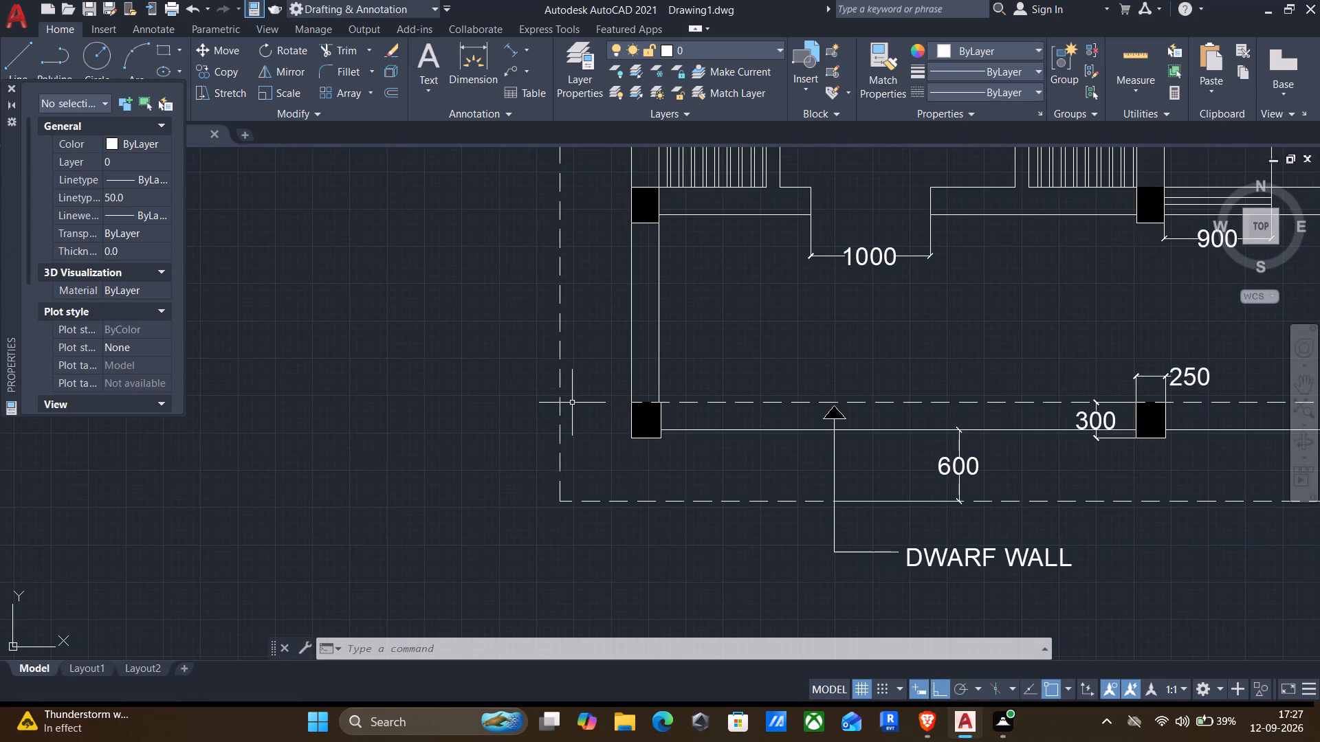
key("Return")
left_click(637, 227)
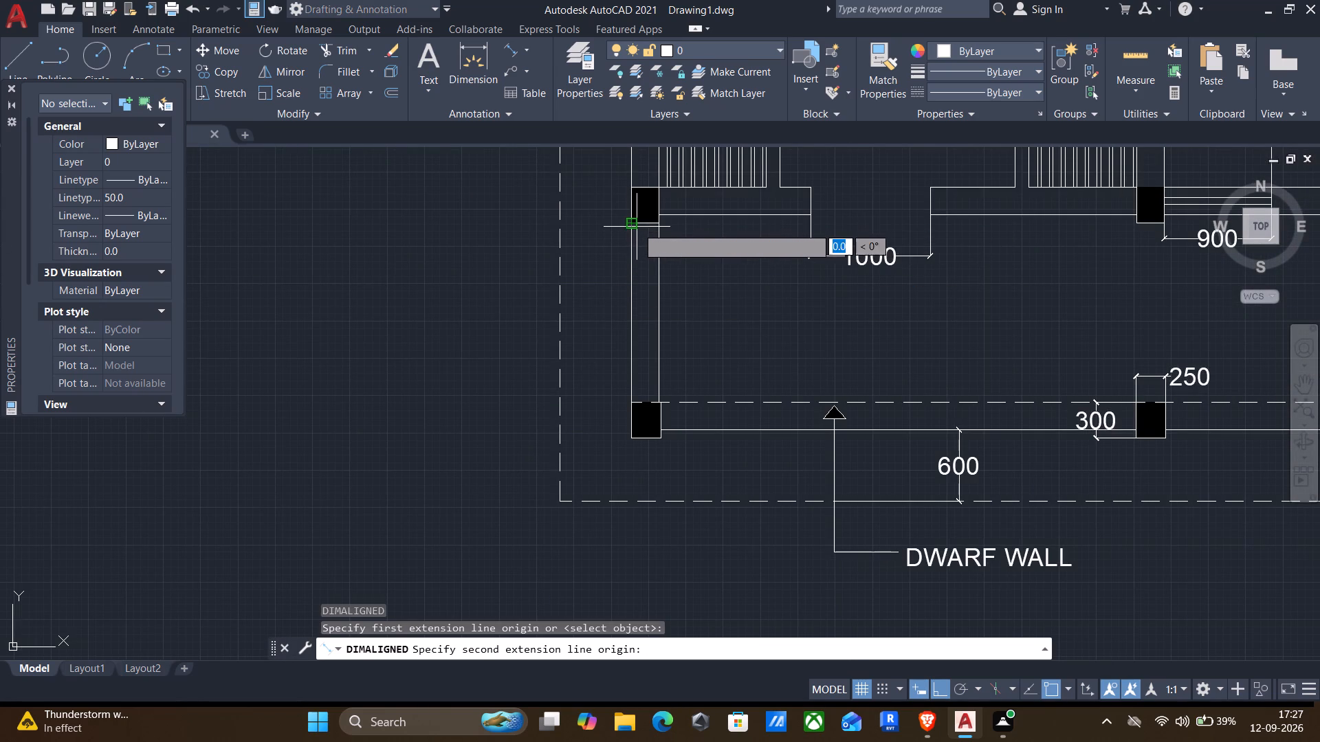
left_click(629, 434)
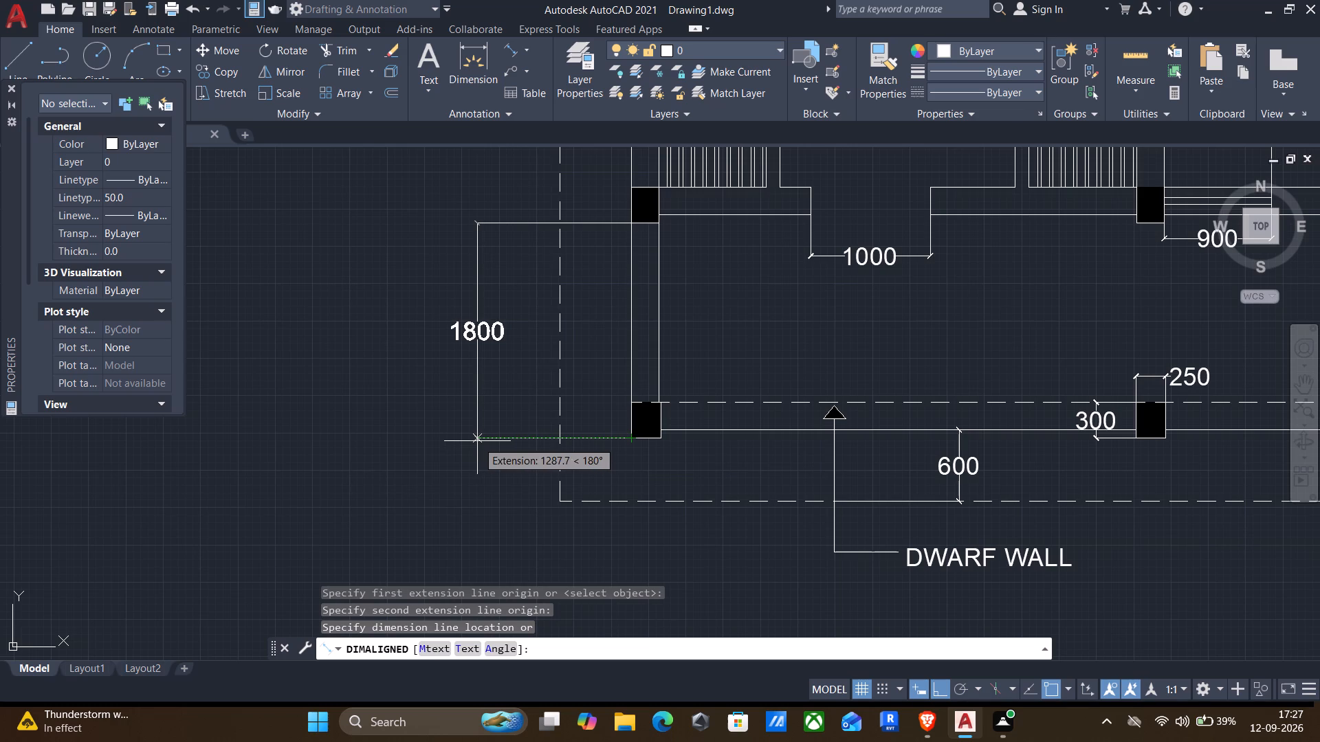
left_click(477, 441)
Add an aligned dimension for the depth of Dormitory-1's southwest column, in line with the verandah depth dimension.
middle_click_drag(561, 344, 558, 451)
key("Return")
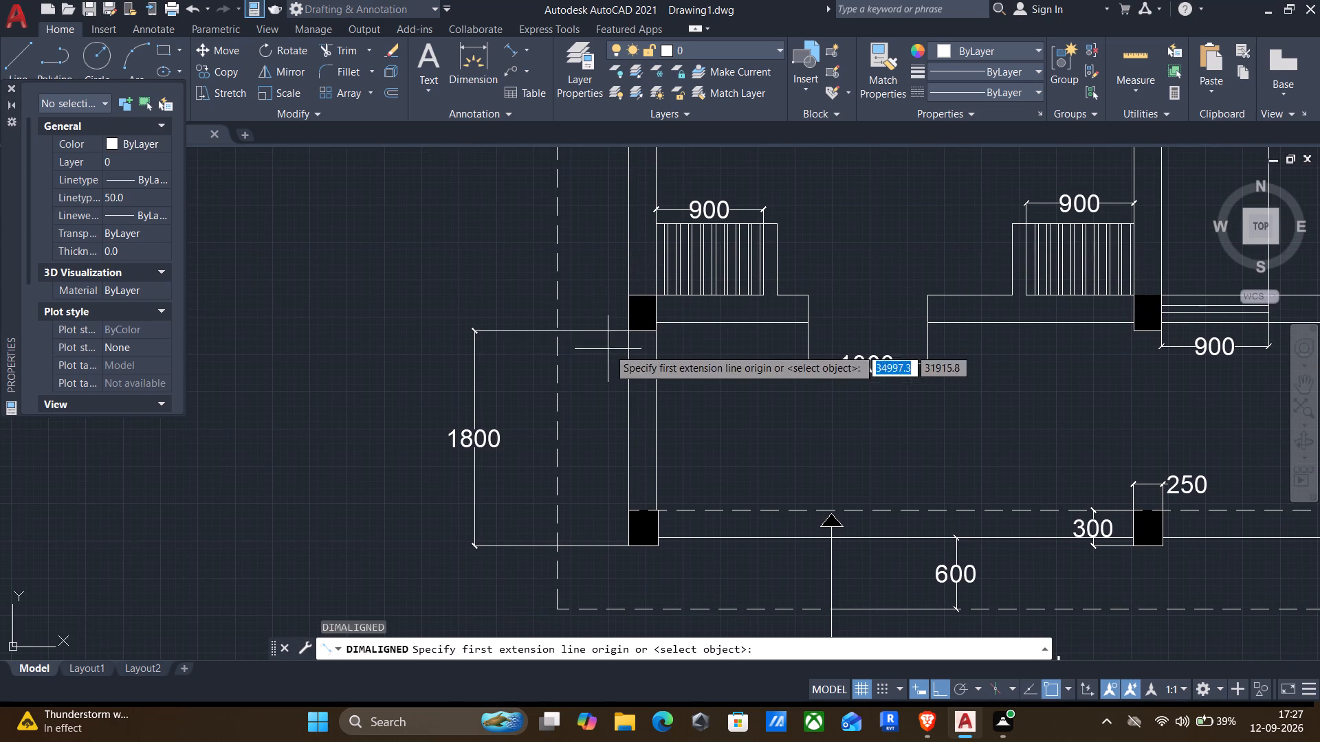
left_click(626, 328)
left_click(626, 297)
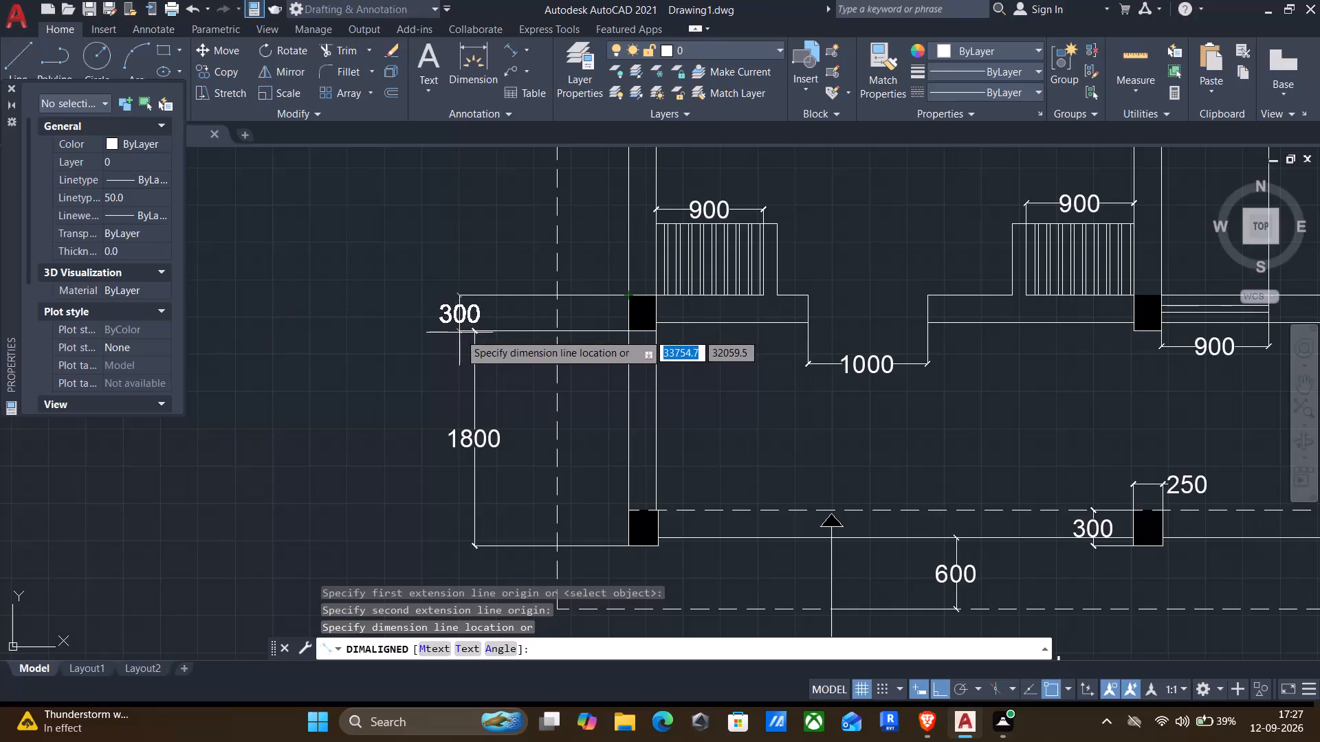
left_click(474, 328)
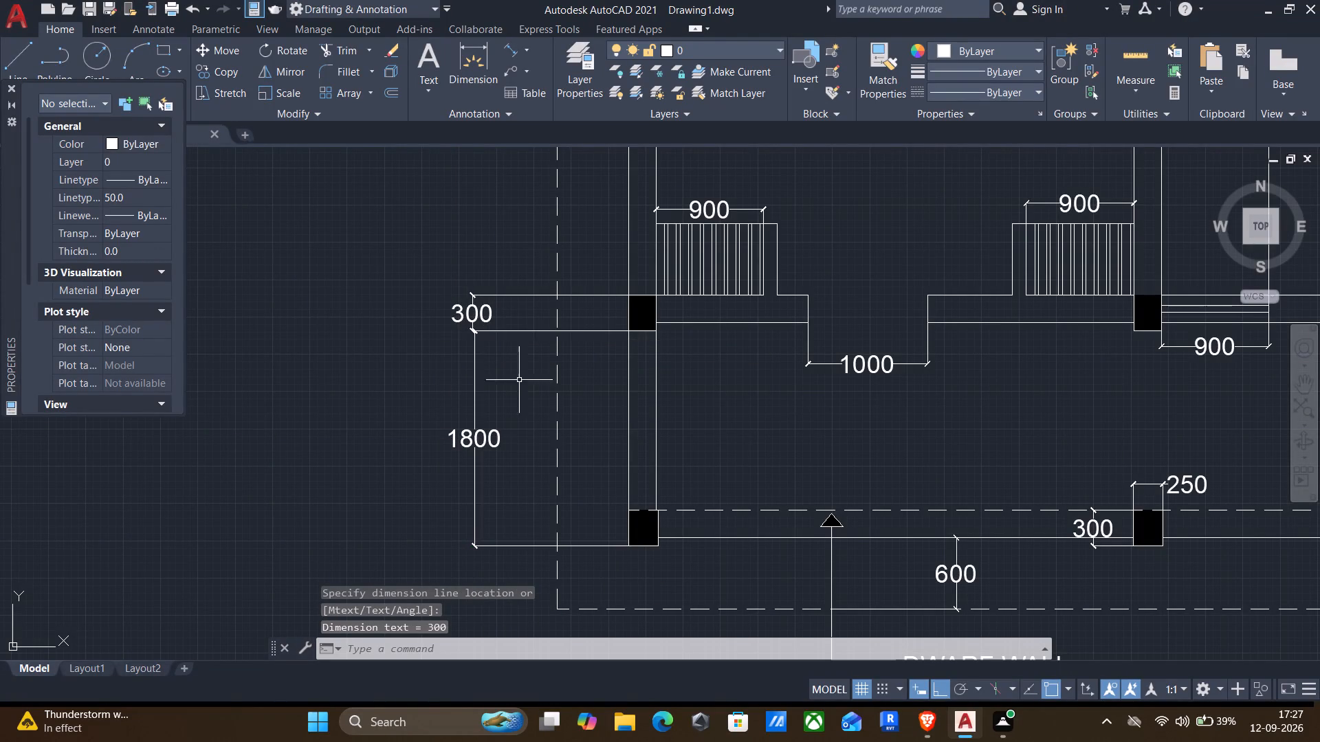
Add a 2700 aligned dimension northward along the west wall from the southwest column's north face, continuing the outer dimension chain.
middle_click_drag(577, 306, 595, 387)
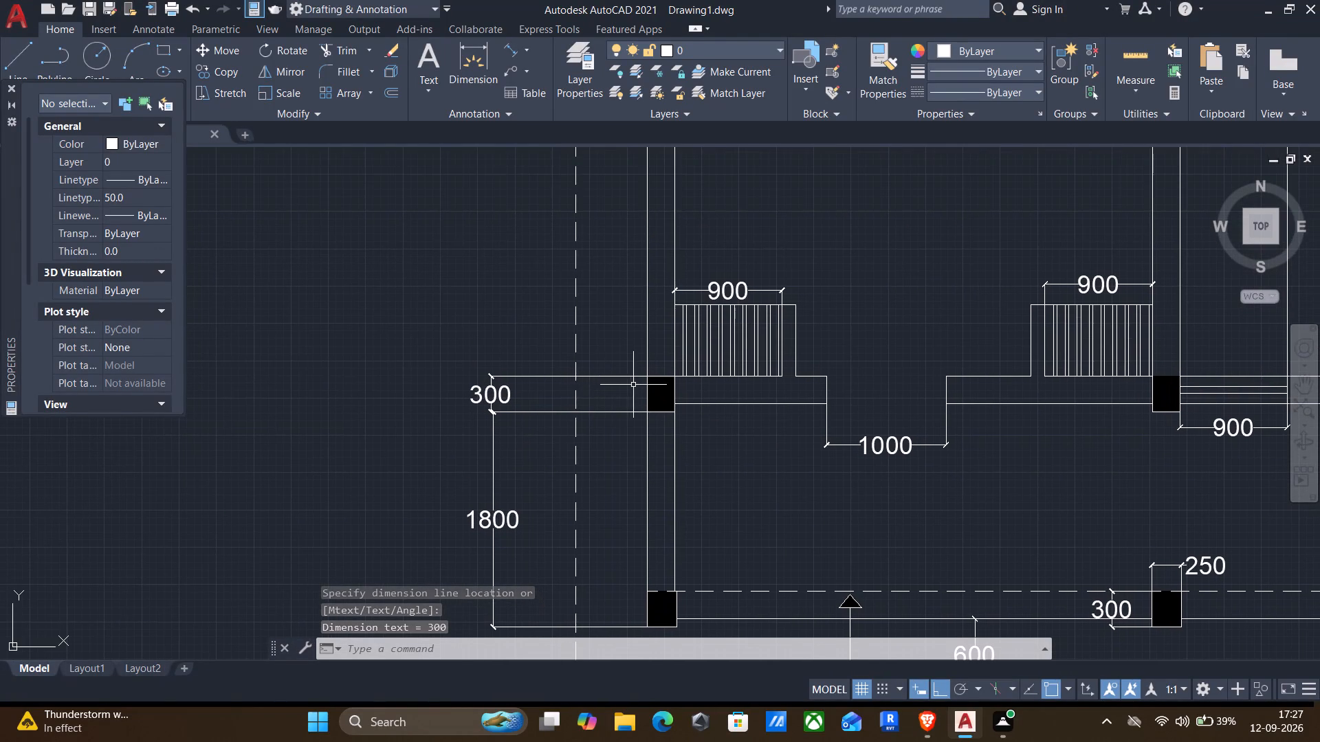
key("Return")
left_click(647, 379)
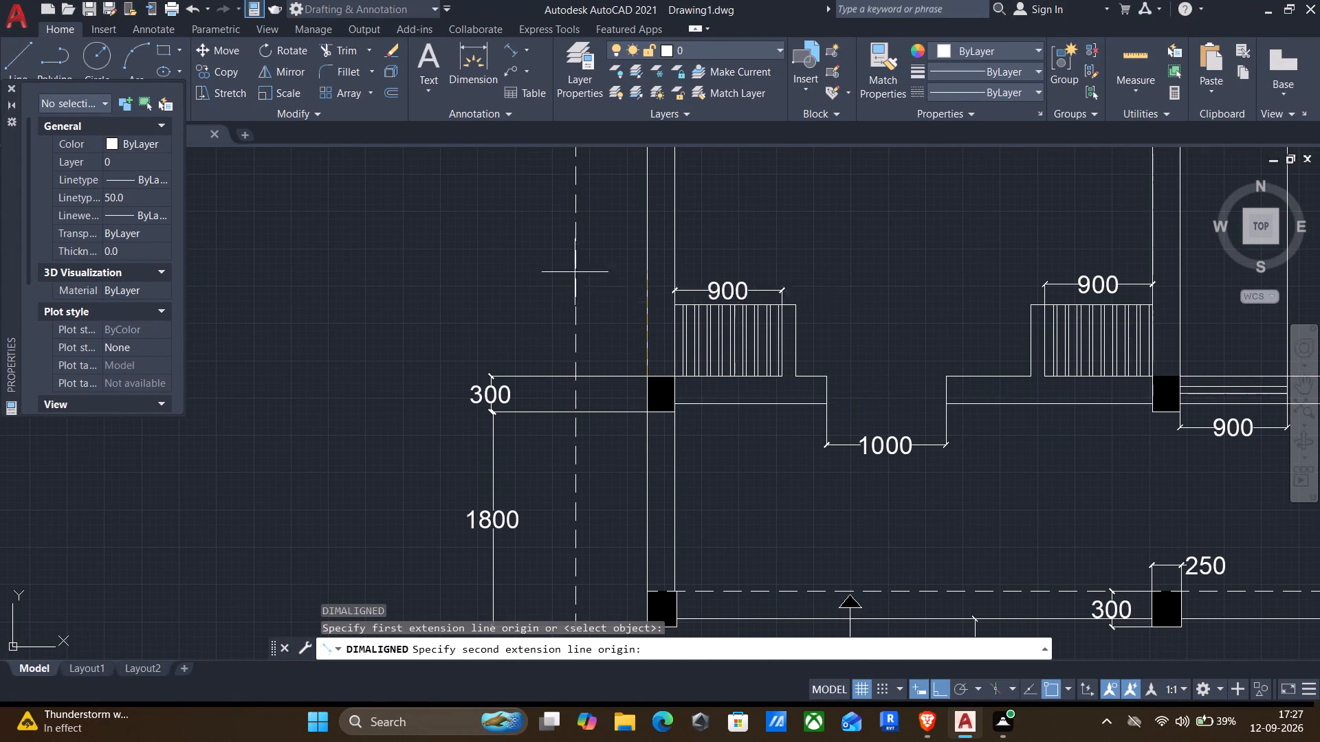
middle_click_drag(554, 284, 634, 536)
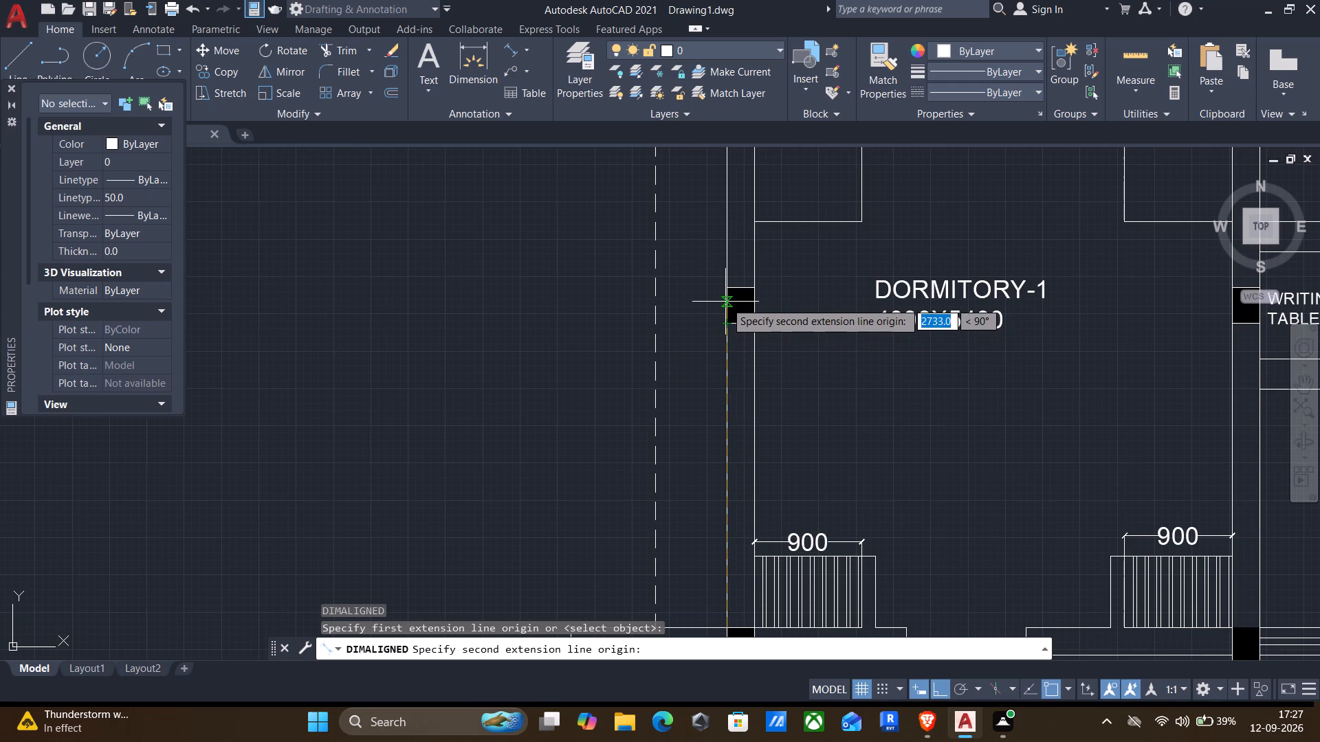
scroll(718, 304, "up", 1)
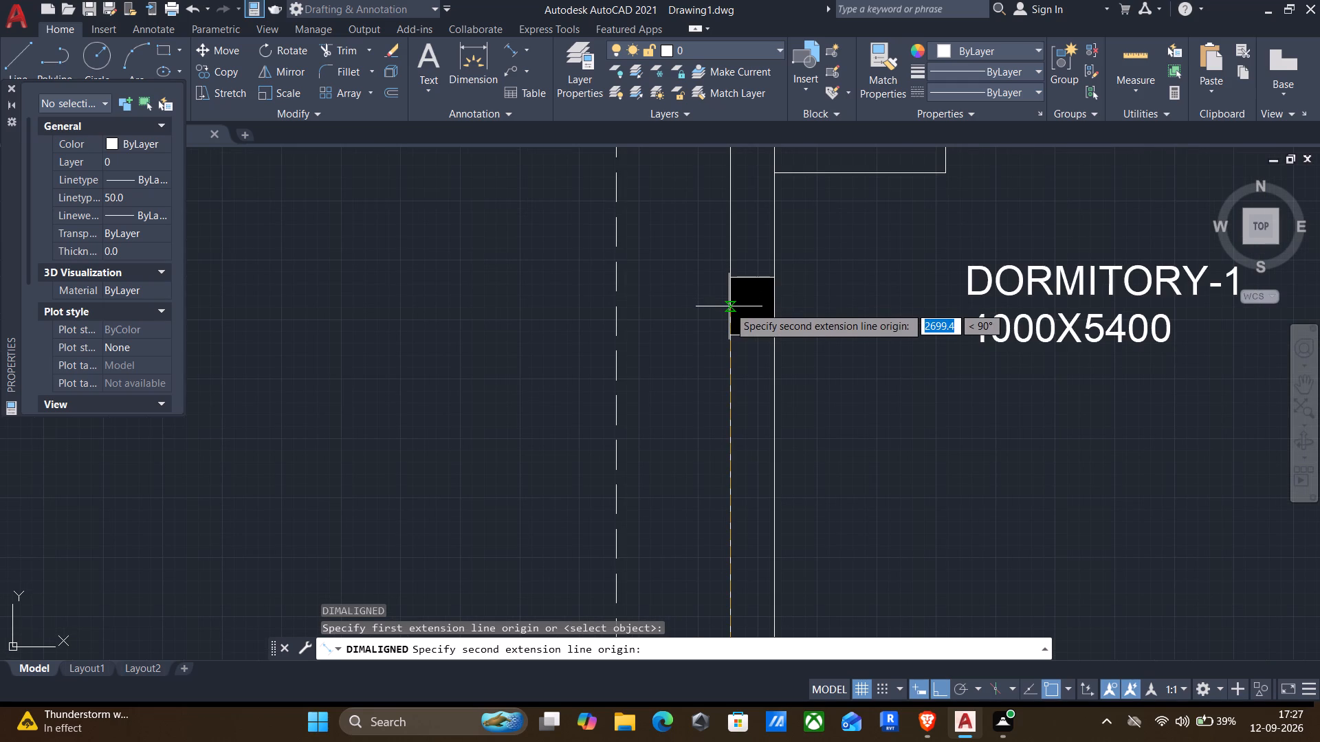
key("2")
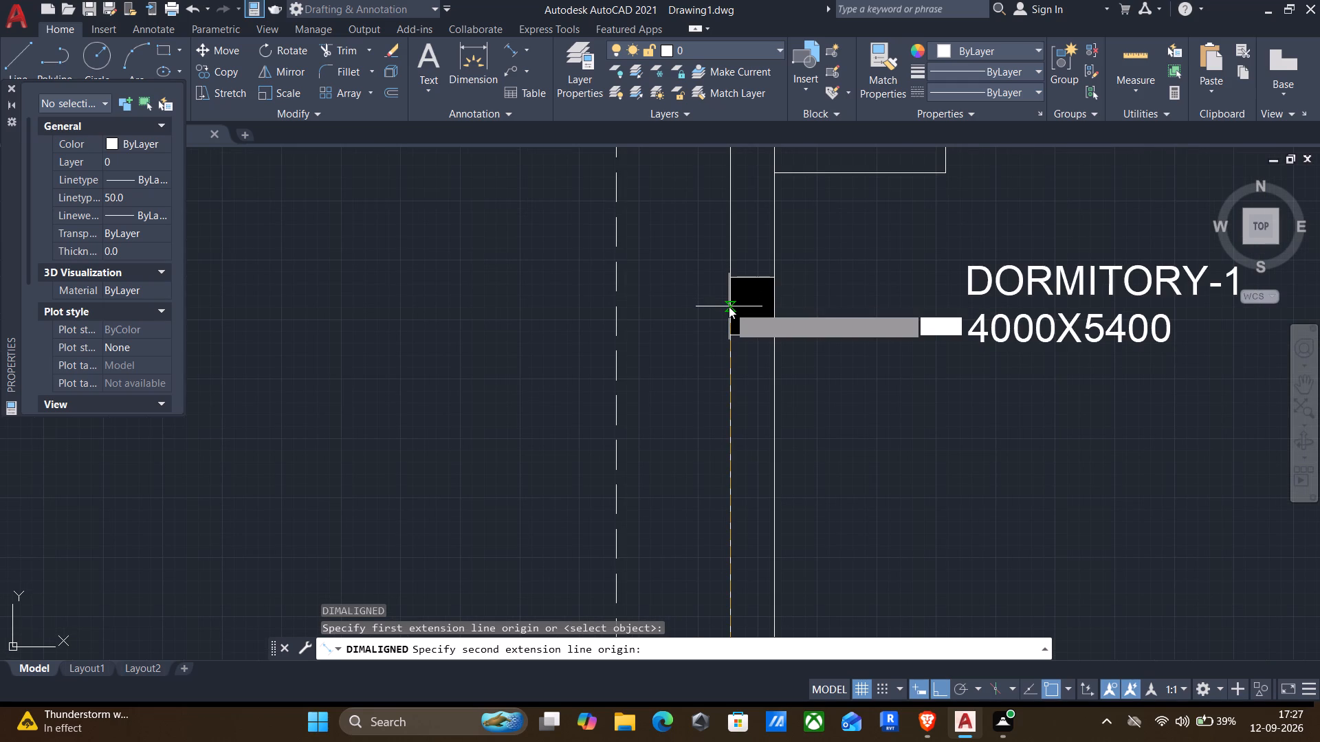
type("700")
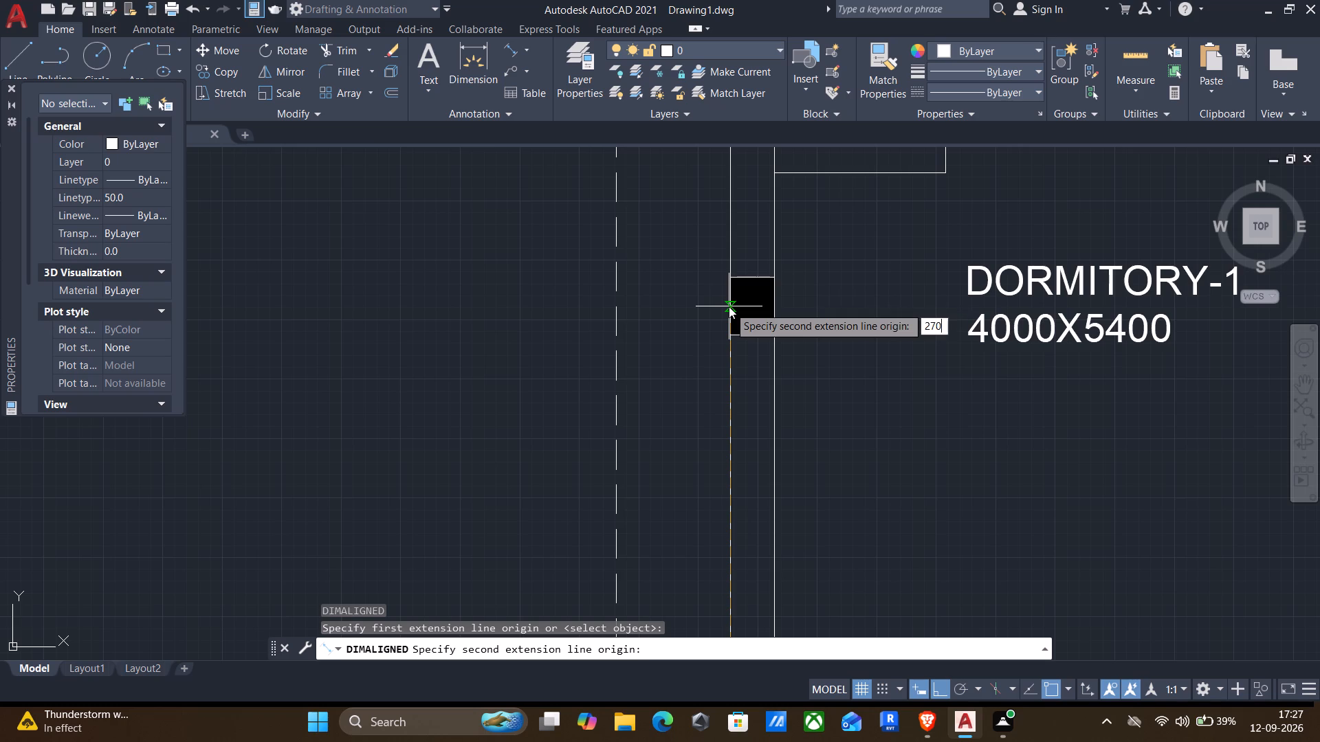
key("Return")
scroll(432, 381, "down", 1)
middle_click_drag(432, 381, 551, 194)
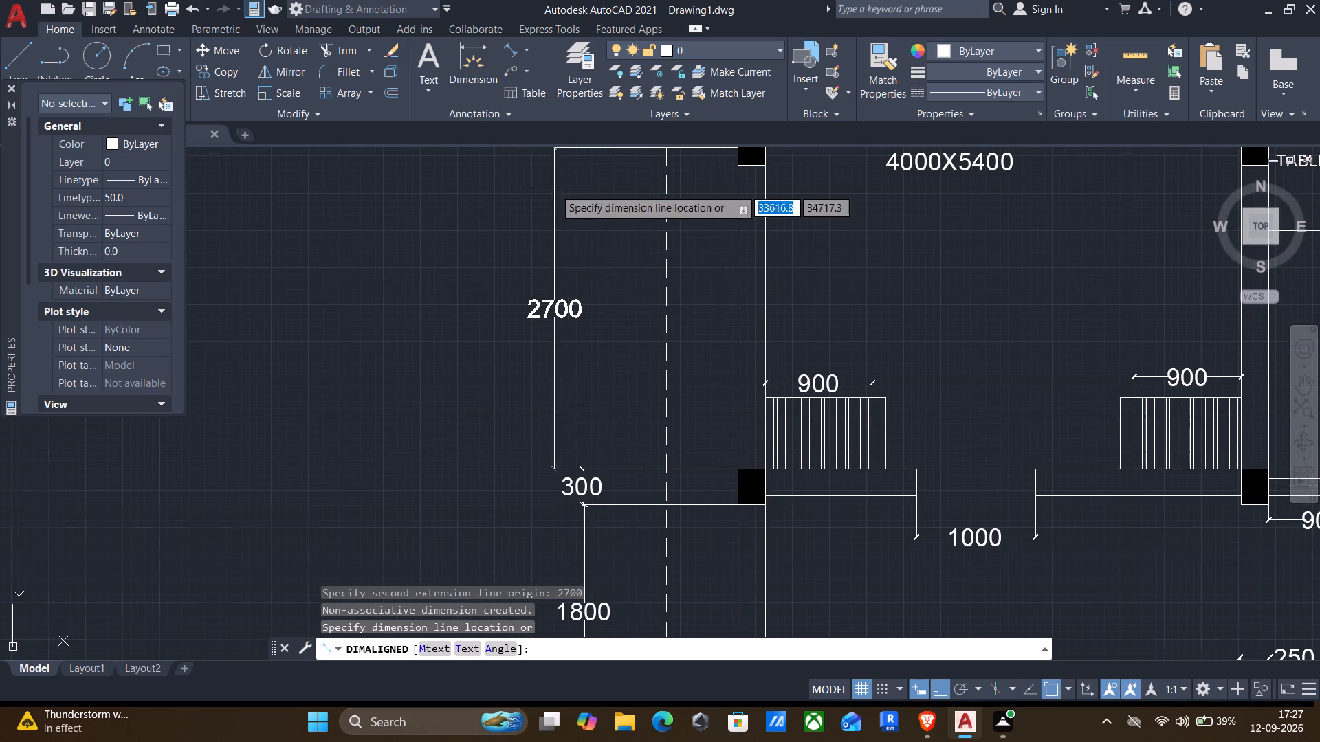
left_click(582, 291)
Add an aligned dimension from the 2700 point at the west wall's middle column to the northwest column's south face, continuing the chain.
middle_click_drag(613, 261, 587, 469)
key("Return")
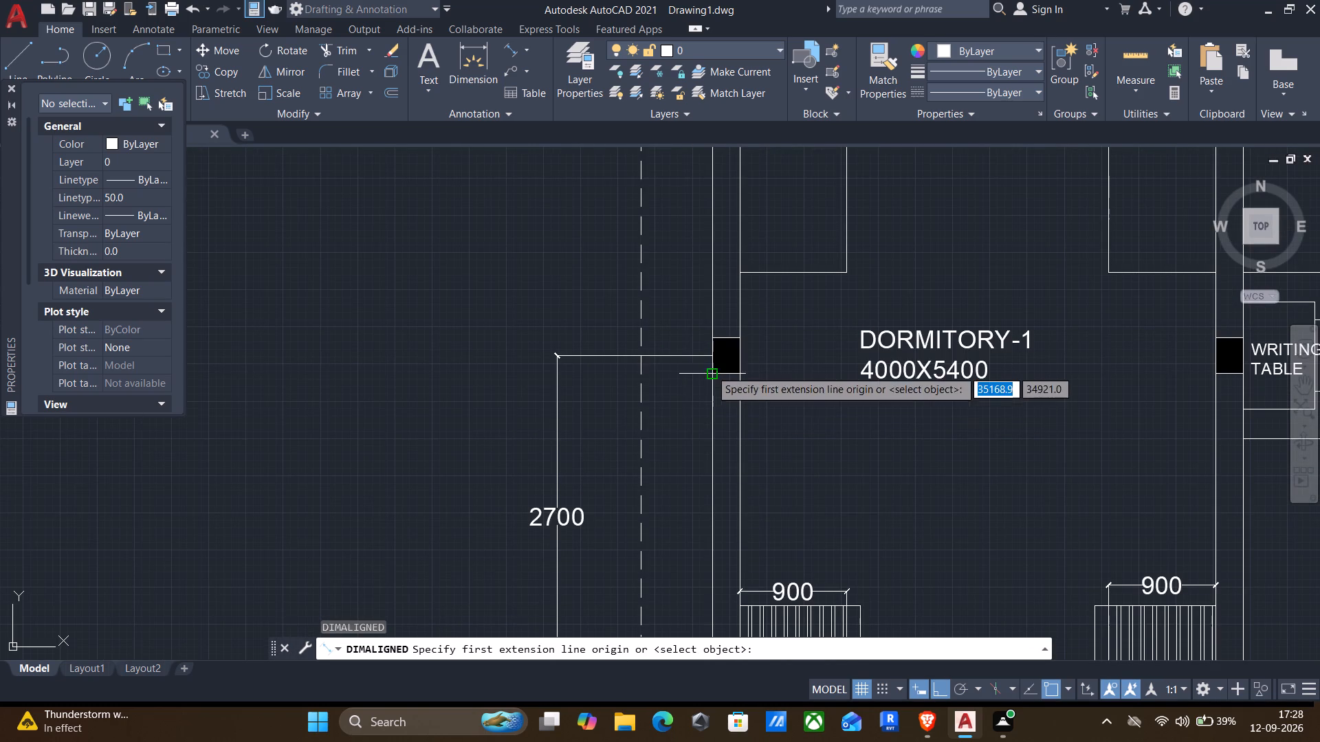
left_click(714, 351)
middle_click_drag(642, 315, 643, 653)
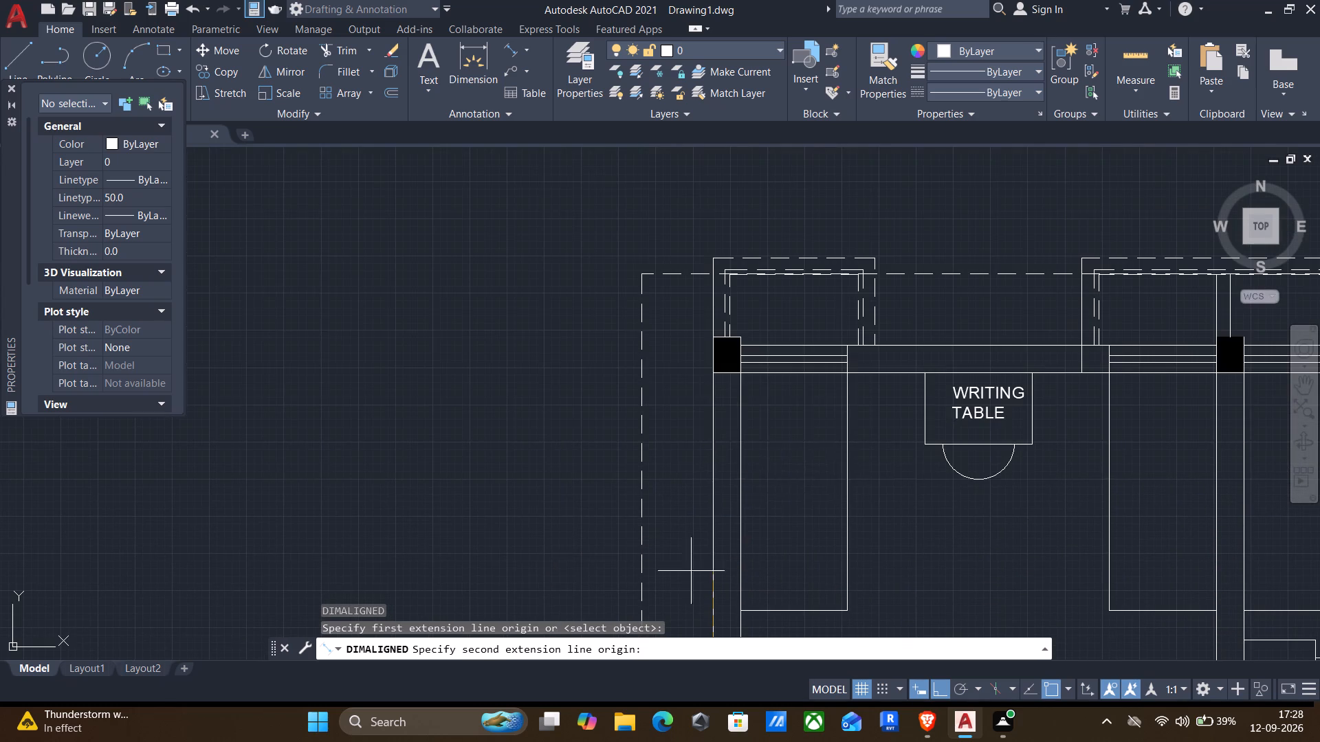
left_click(713, 368)
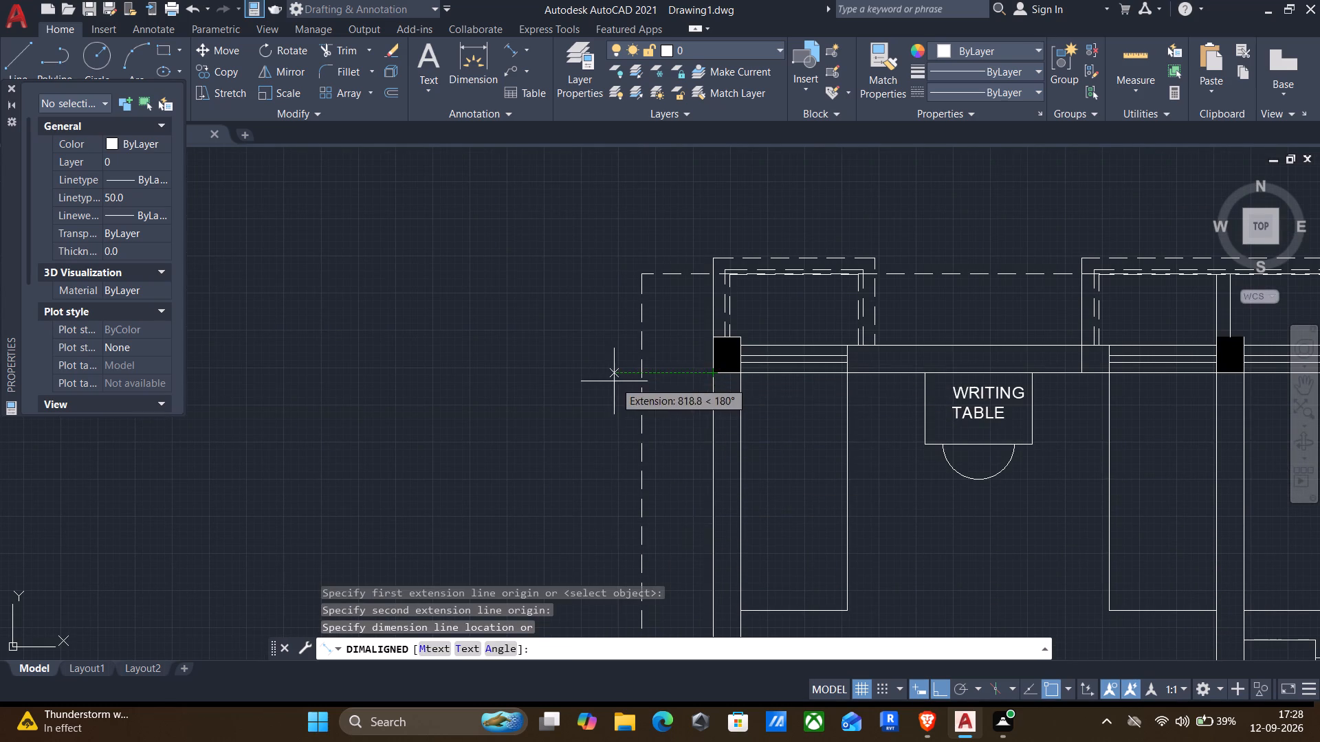
scroll(614, 381, "down", 2)
middle_click_drag(613, 383, 635, 333)
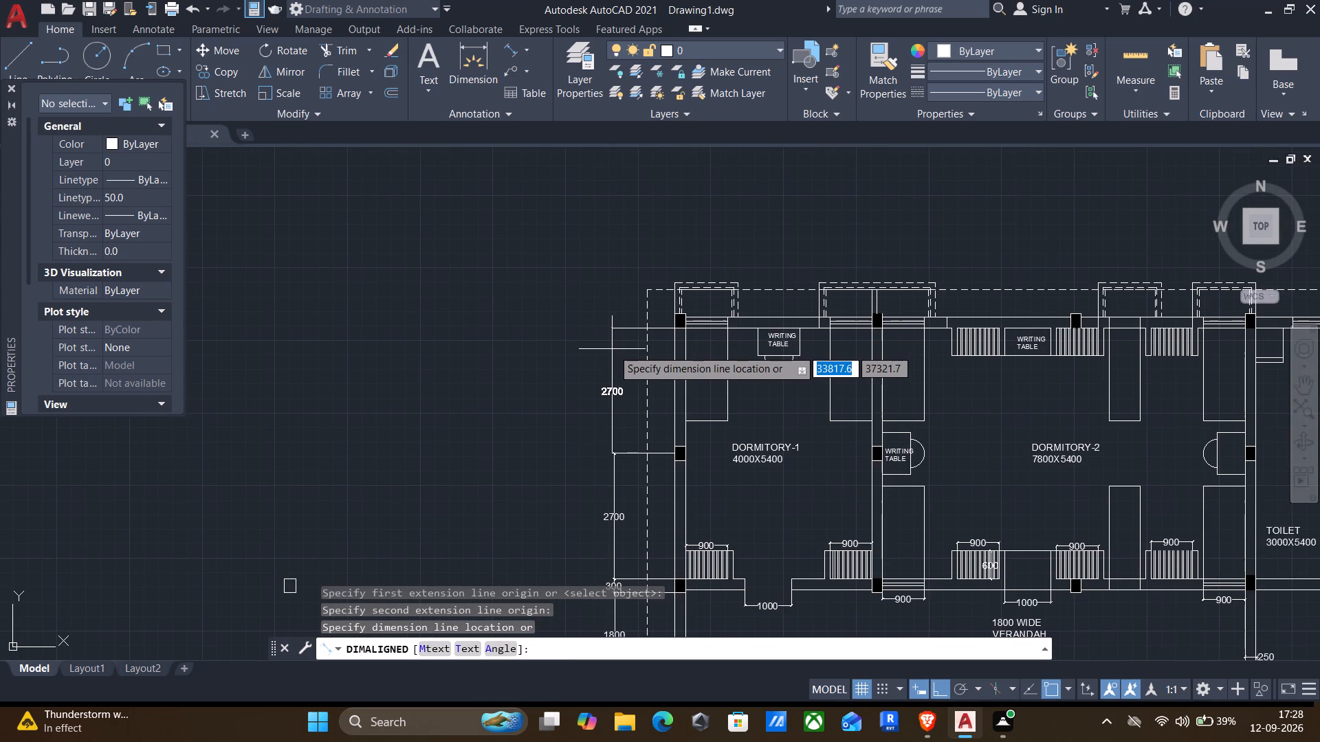
left_click(615, 350)
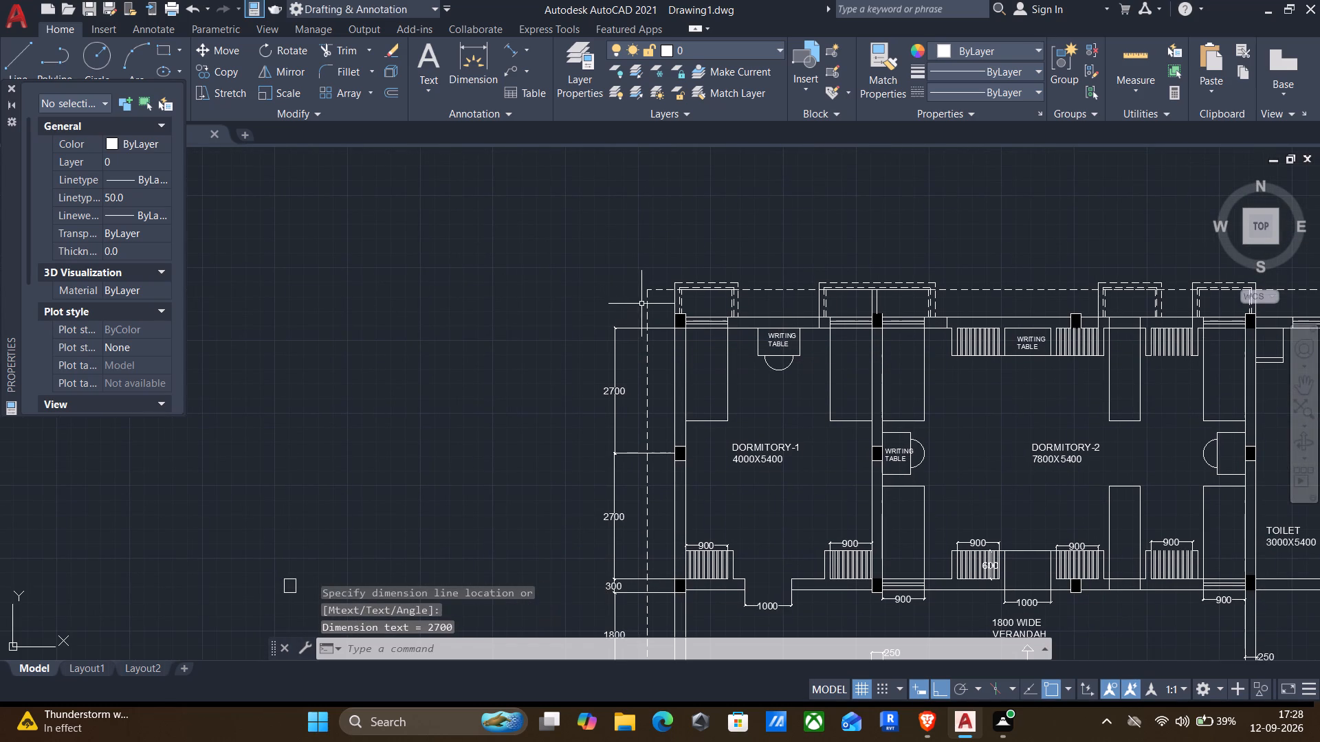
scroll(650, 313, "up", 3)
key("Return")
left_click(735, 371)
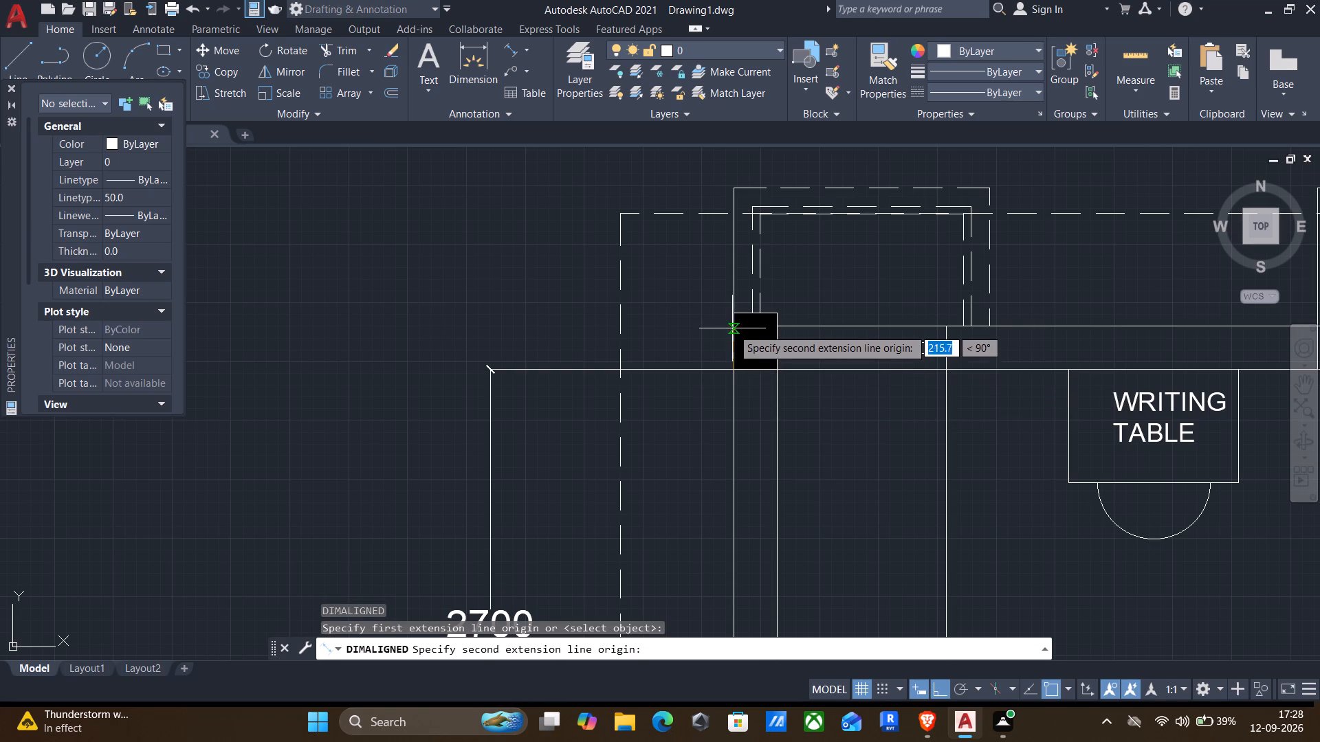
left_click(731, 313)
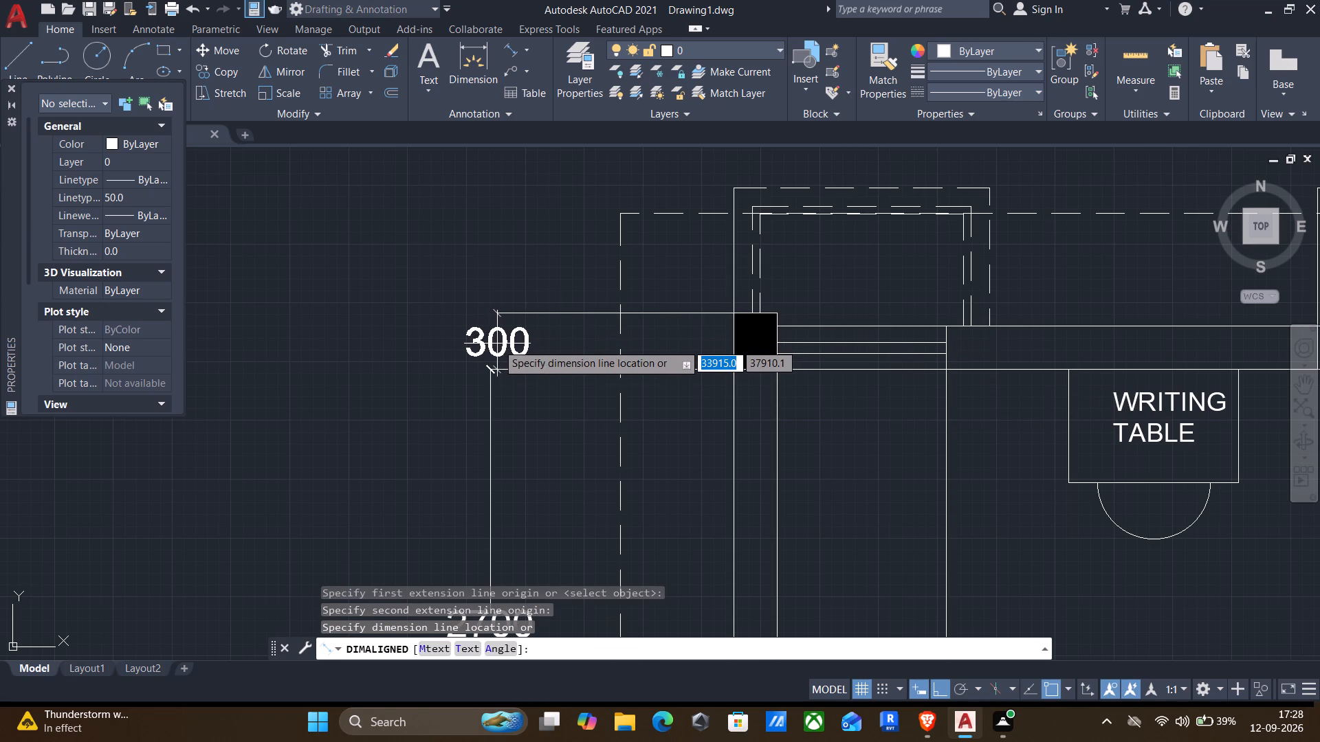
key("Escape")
Add an aligned dimension for the north wall's thickness at Dormitory-1's northwest column, in line with the outer west dimension chain.
key("Return")
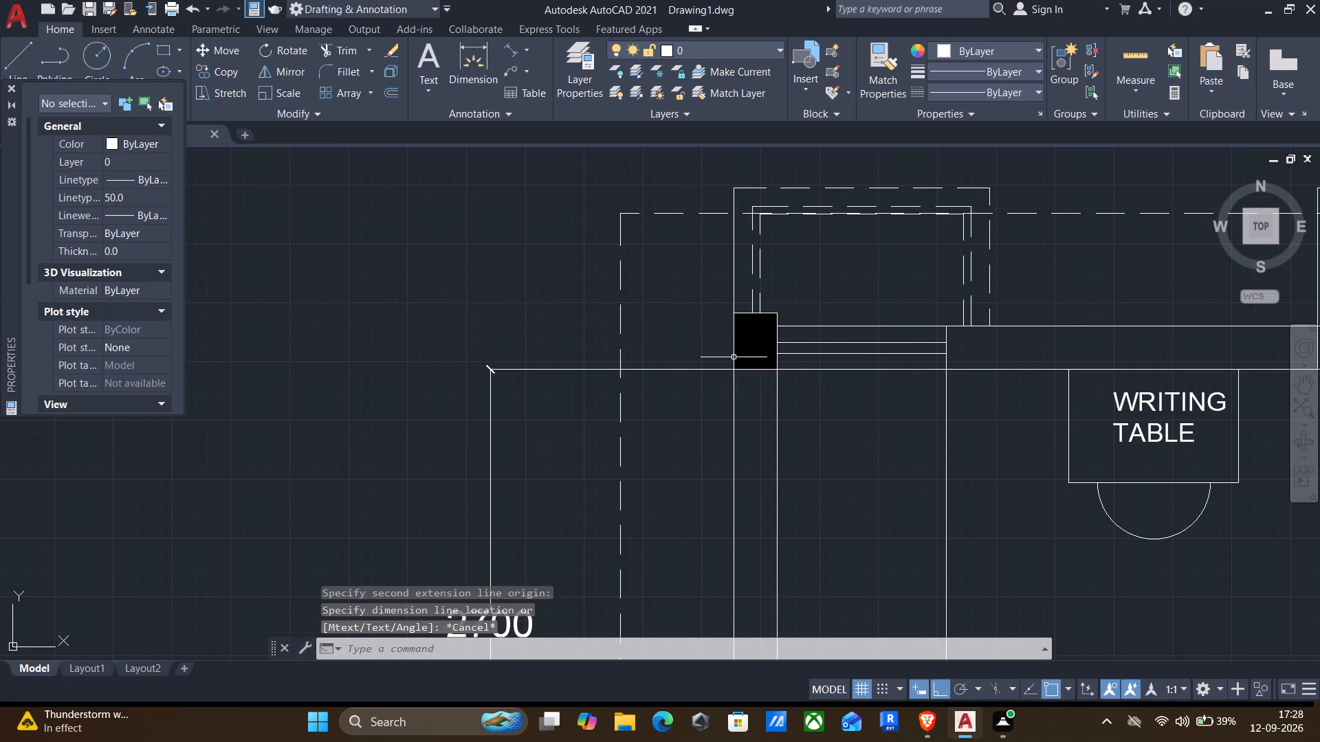
scroll(766, 368, "up", 2)
left_click(782, 374)
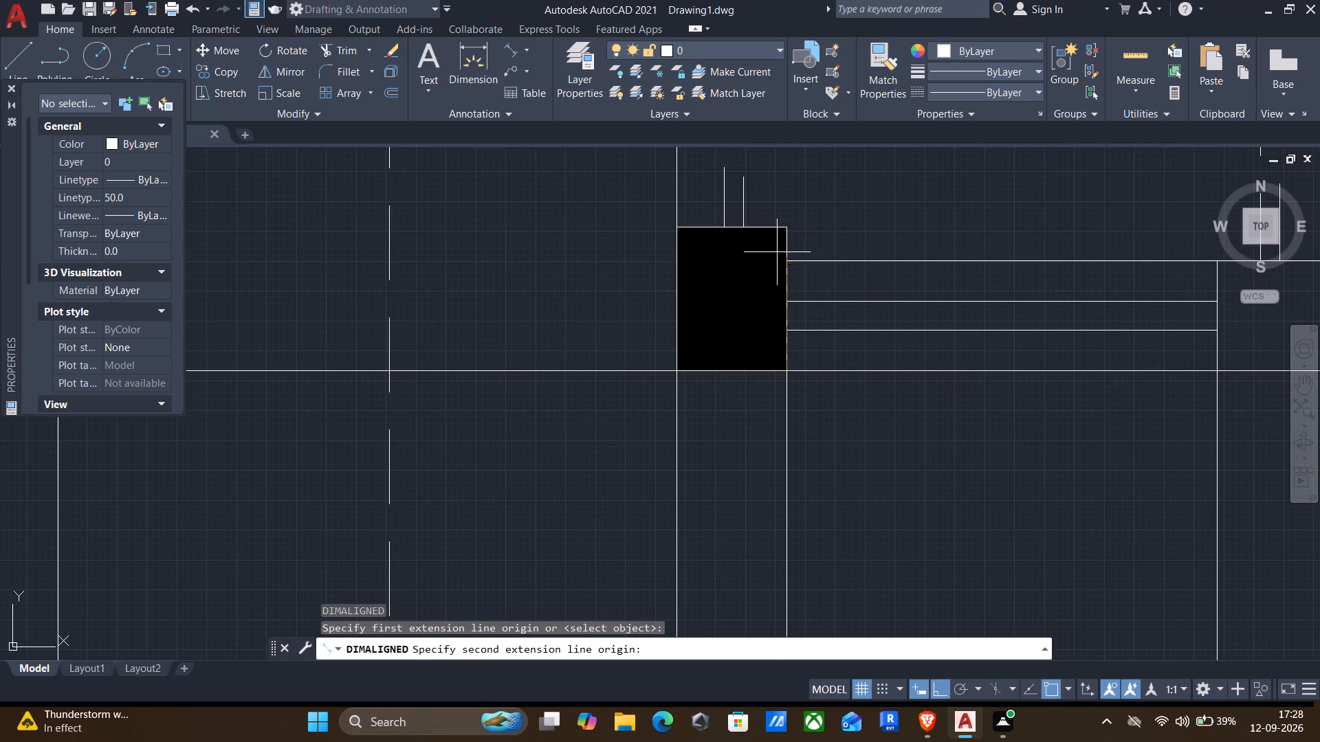
left_click(780, 262)
scroll(671, 304, "down", 1)
middle_click_drag(666, 311, 901, 274)
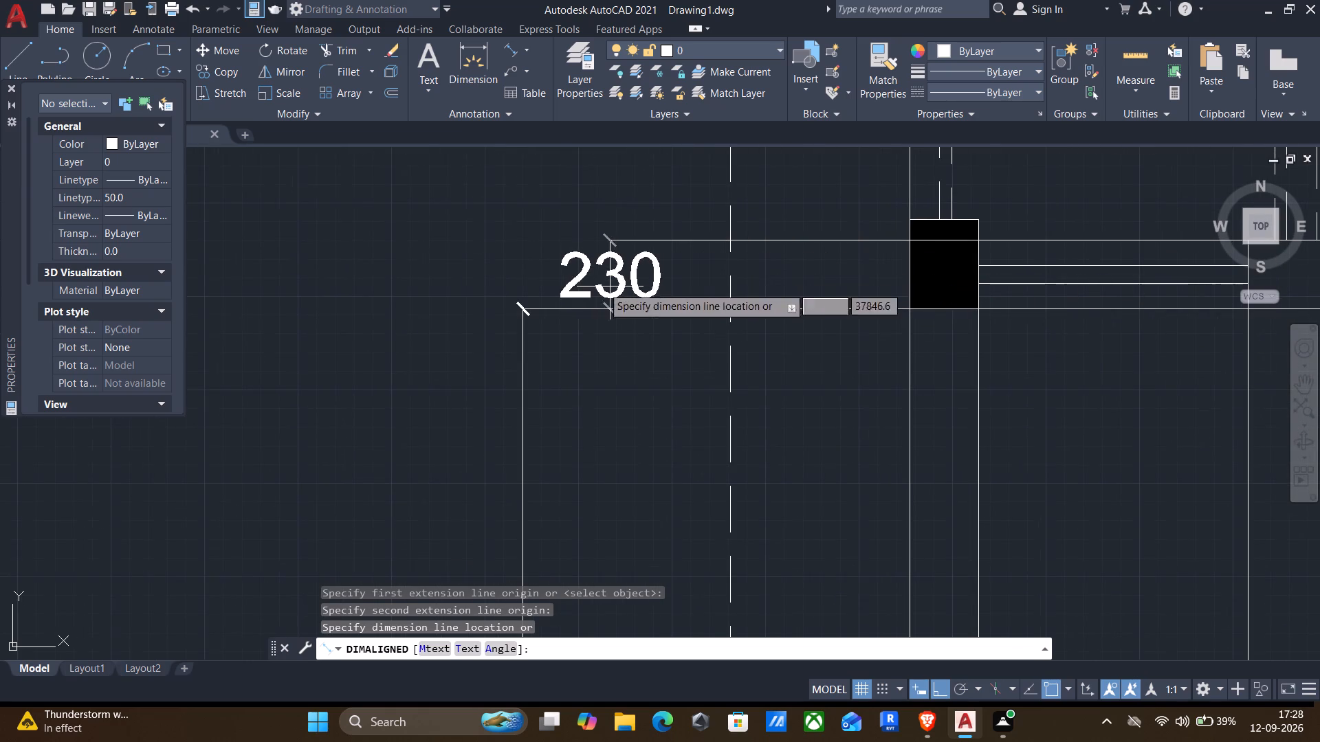
left_click(520, 293)
Add an aligned dimension for the southern WC's door opening, placed just west of the opening.
scroll(531, 298, "down", 3)
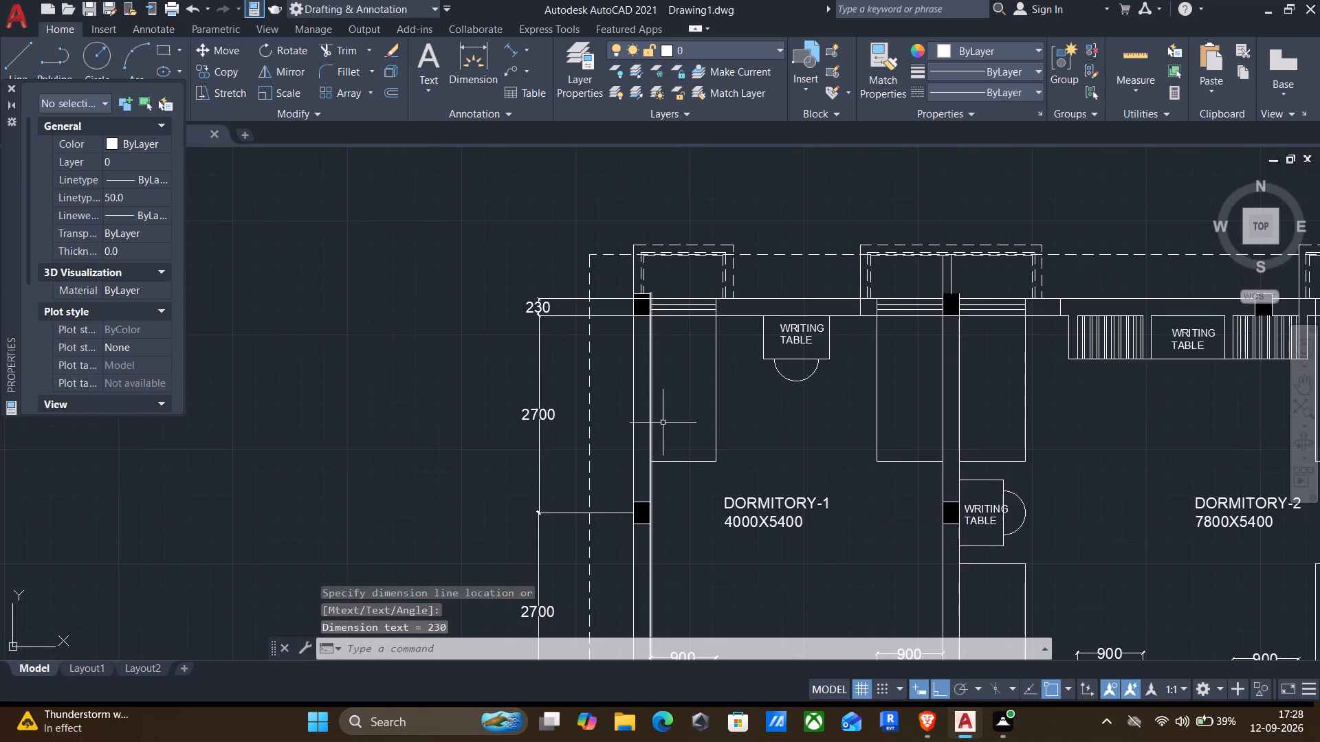
middle_click_drag(662, 425, 588, 427)
scroll(564, 414, "down", 1)
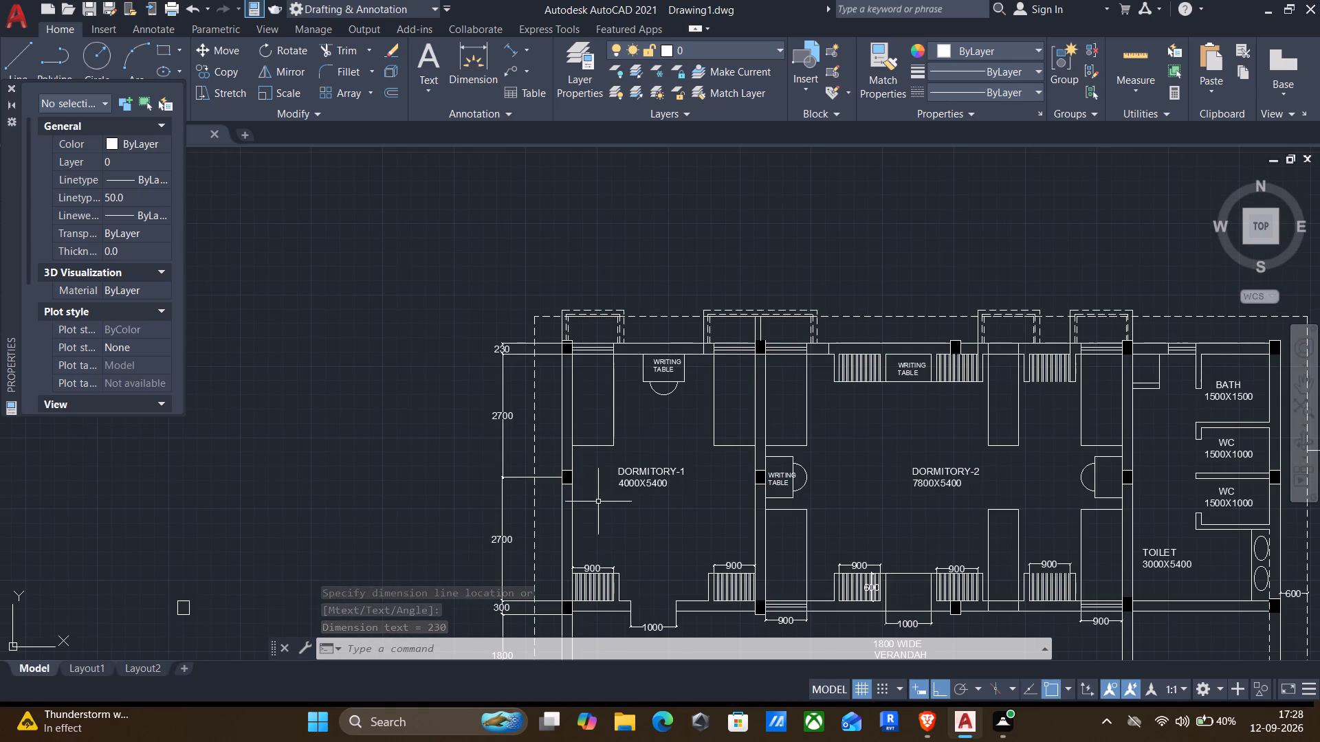
middle_click_drag(1094, 575, 910, 518)
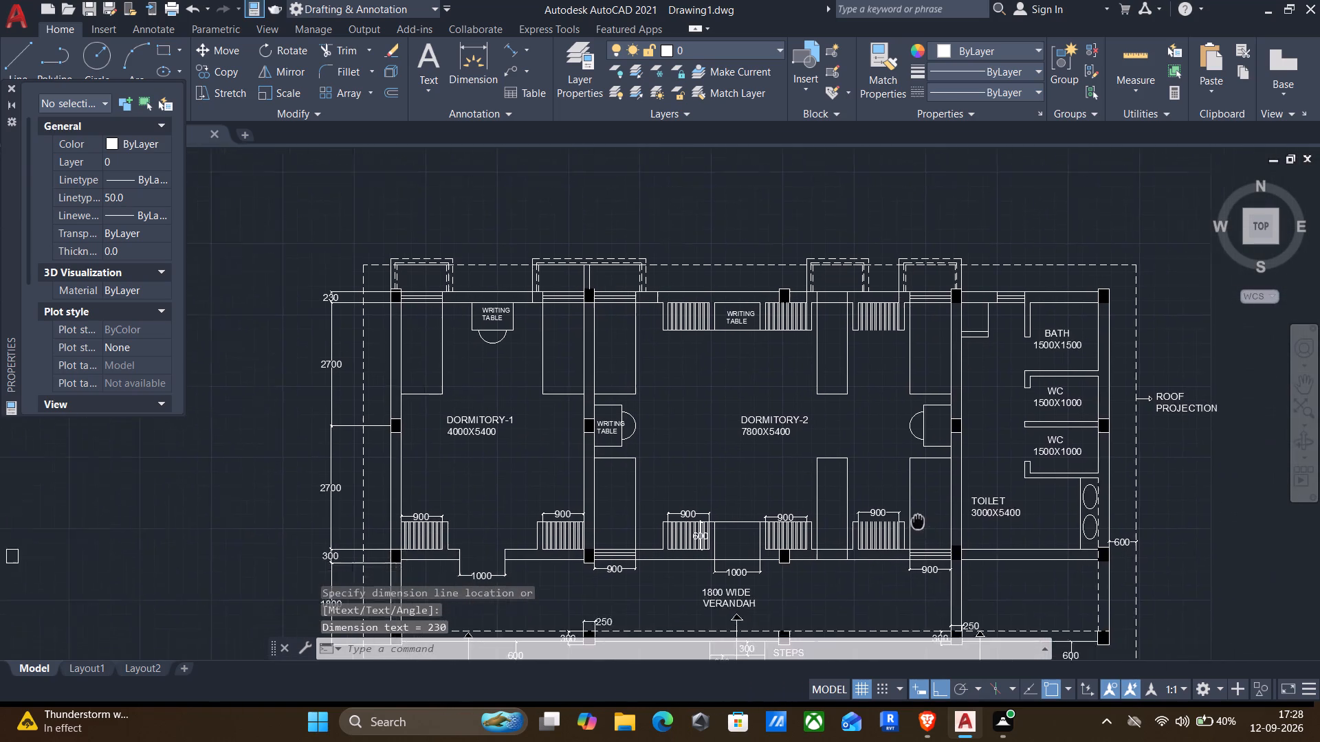
middle_click_drag(910, 518, 849, 488)
middle_click_drag(875, 462, 775, 477)
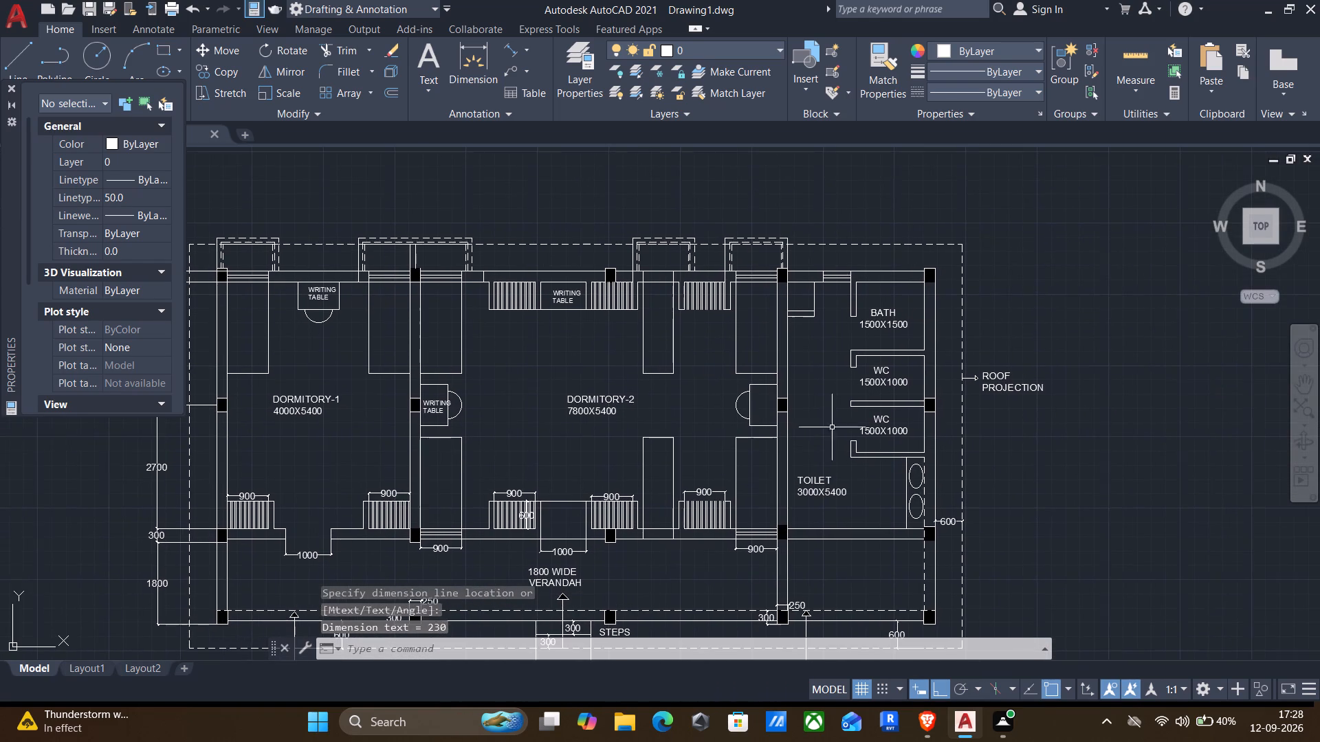
scroll(869, 427, "up", 3)
key("Return")
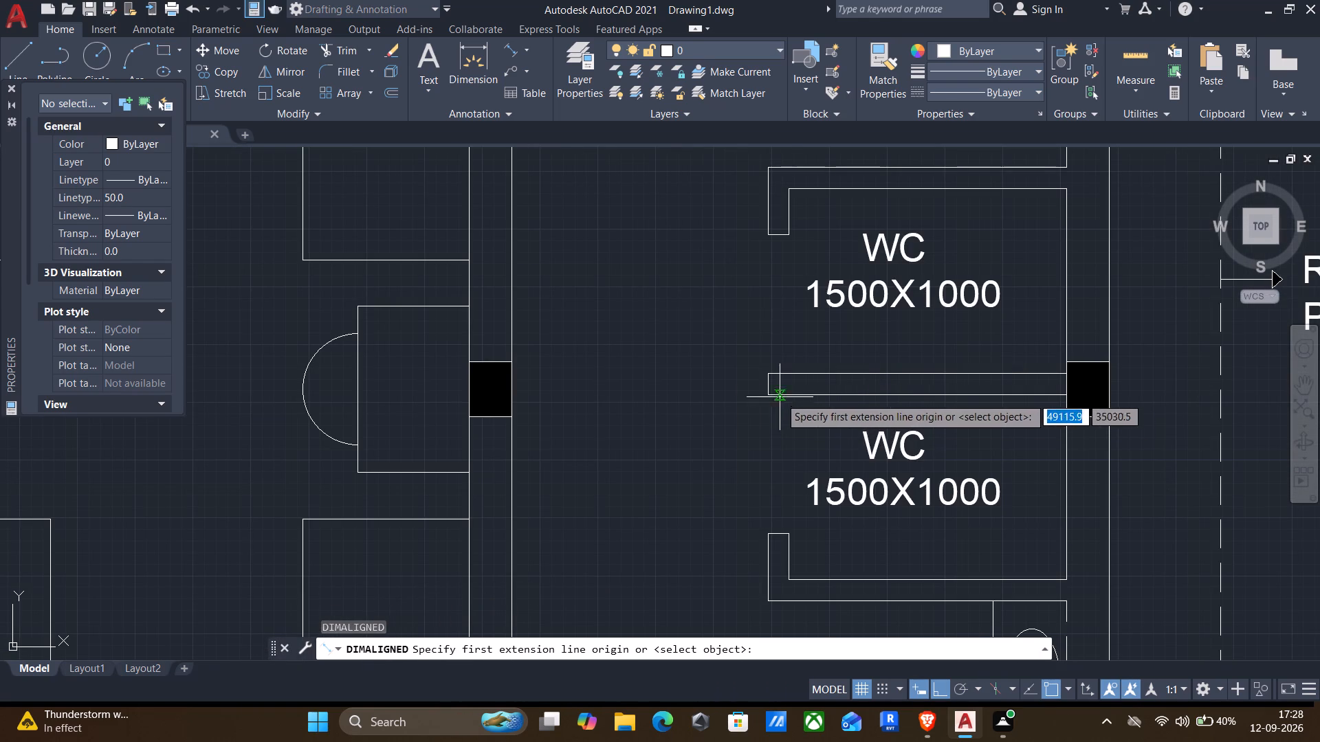
left_click(769, 394)
left_click(767, 537)
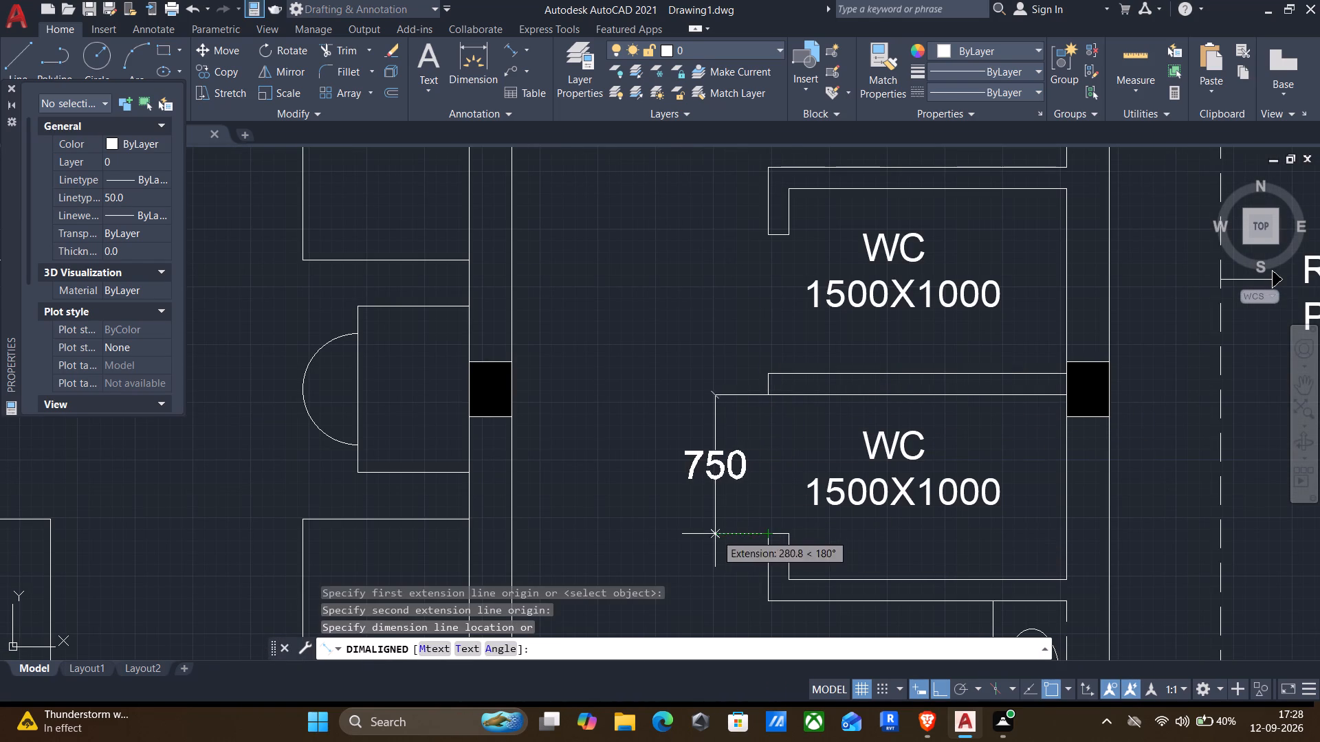
left_click(714, 535)
Add an aligned dimension for the northern WC's door opening, nearly in line with the southern WC's opening dimension.
key("Return")
left_click(769, 234)
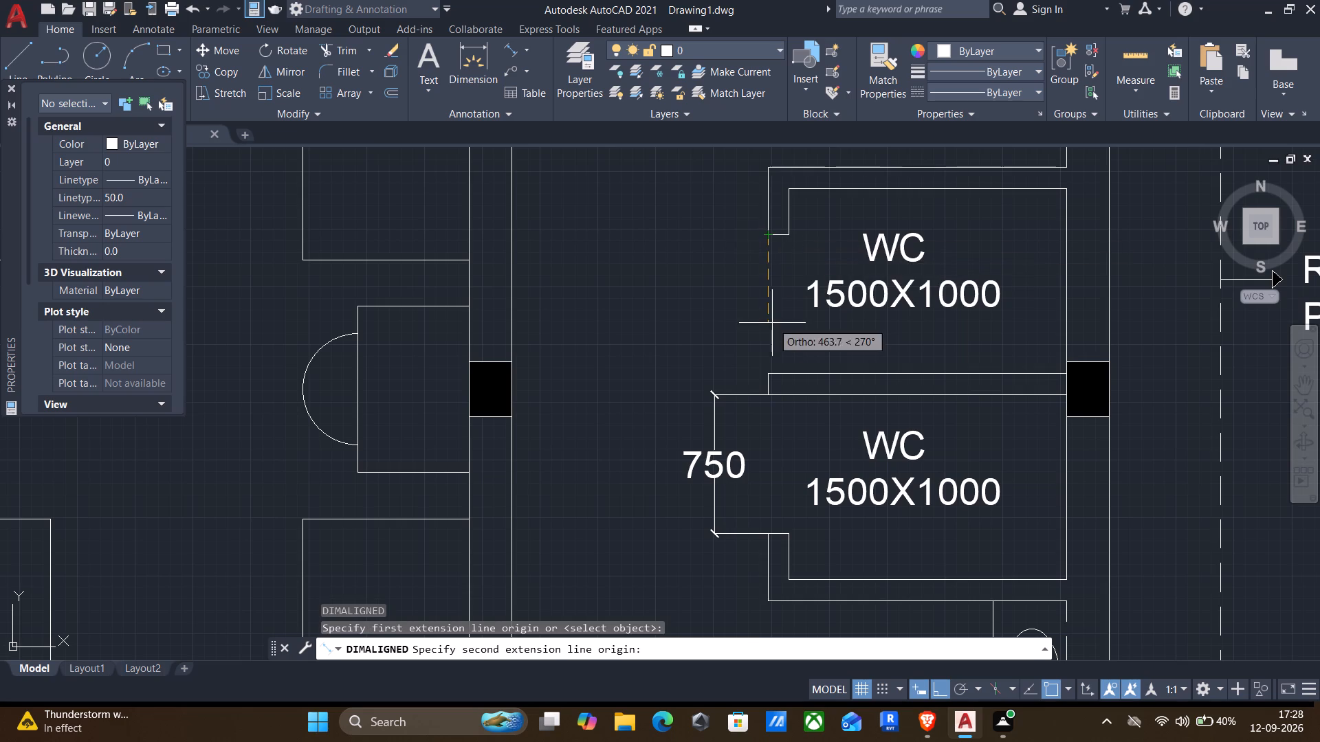
left_click(768, 379)
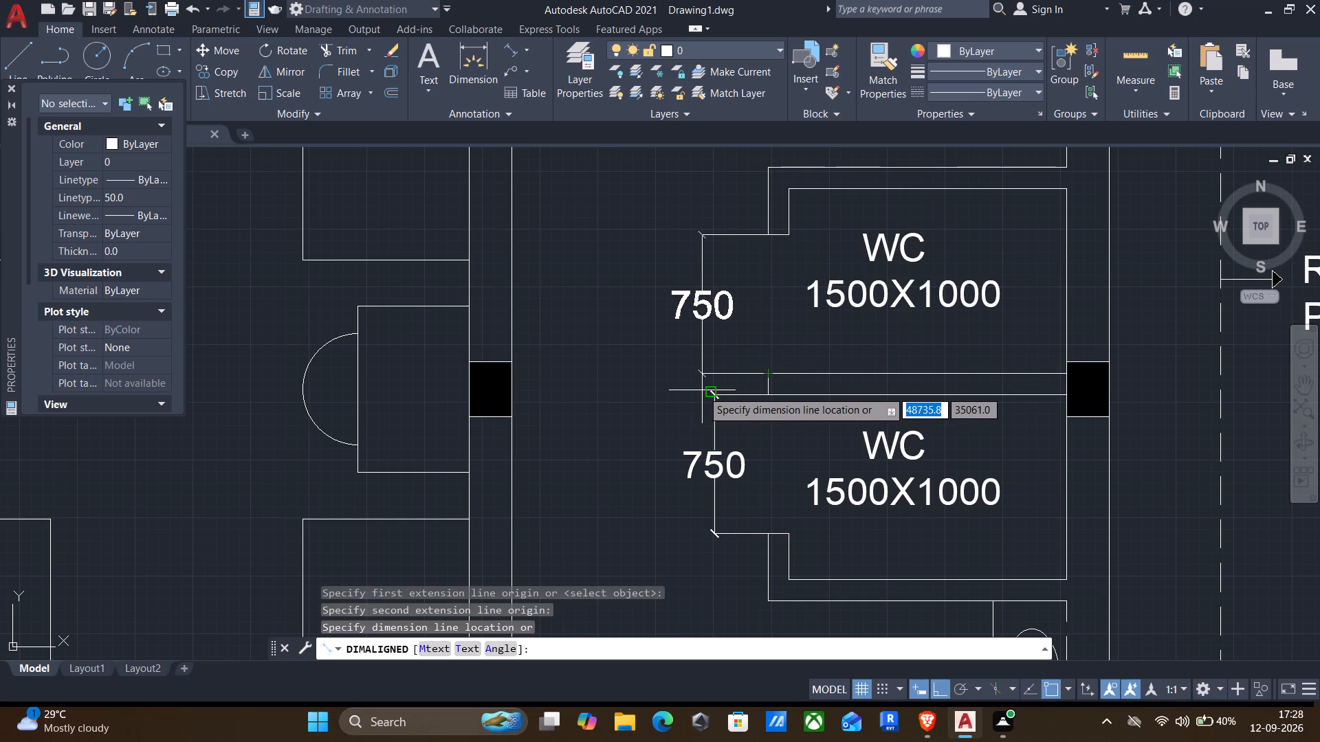
left_click(703, 390)
Add an aligned dimension for the bath's door opening, placed just west of the opening.
middle_click_drag(748, 344, 699, 521)
key("Return")
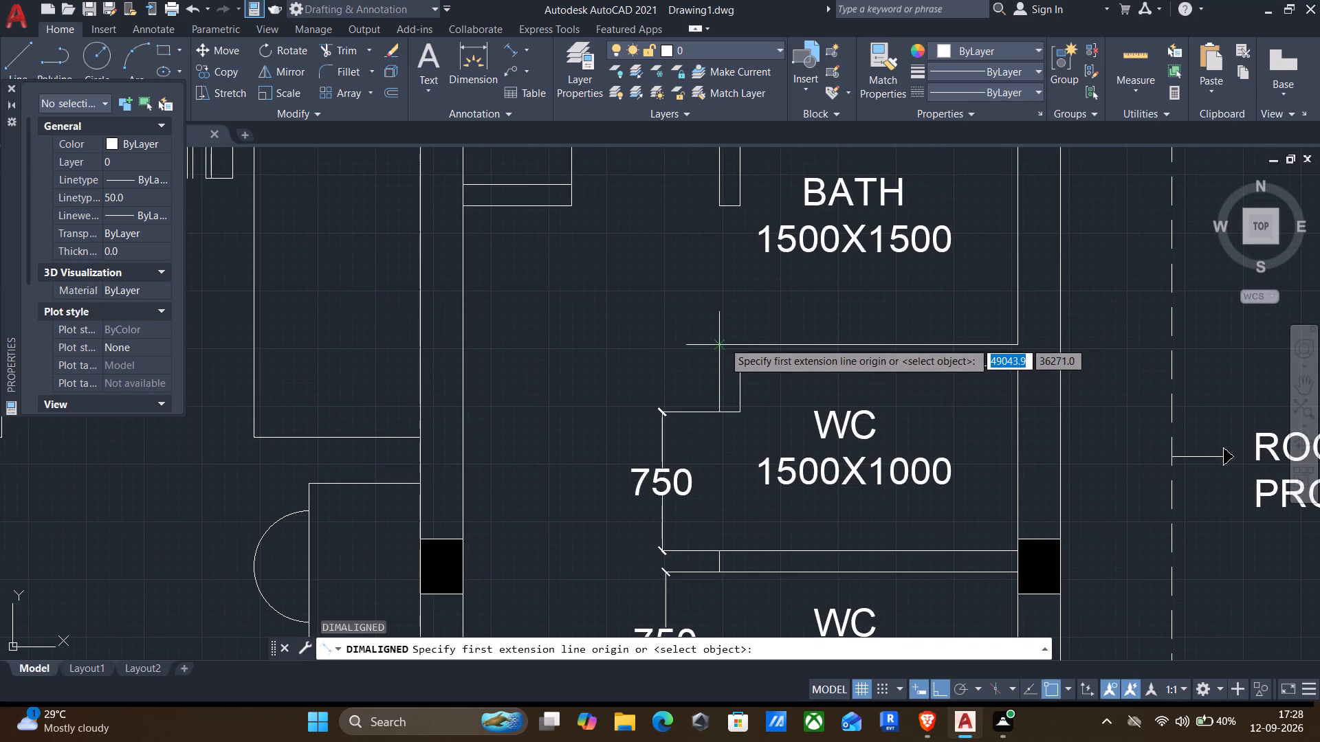
left_click(720, 346)
left_click(723, 211)
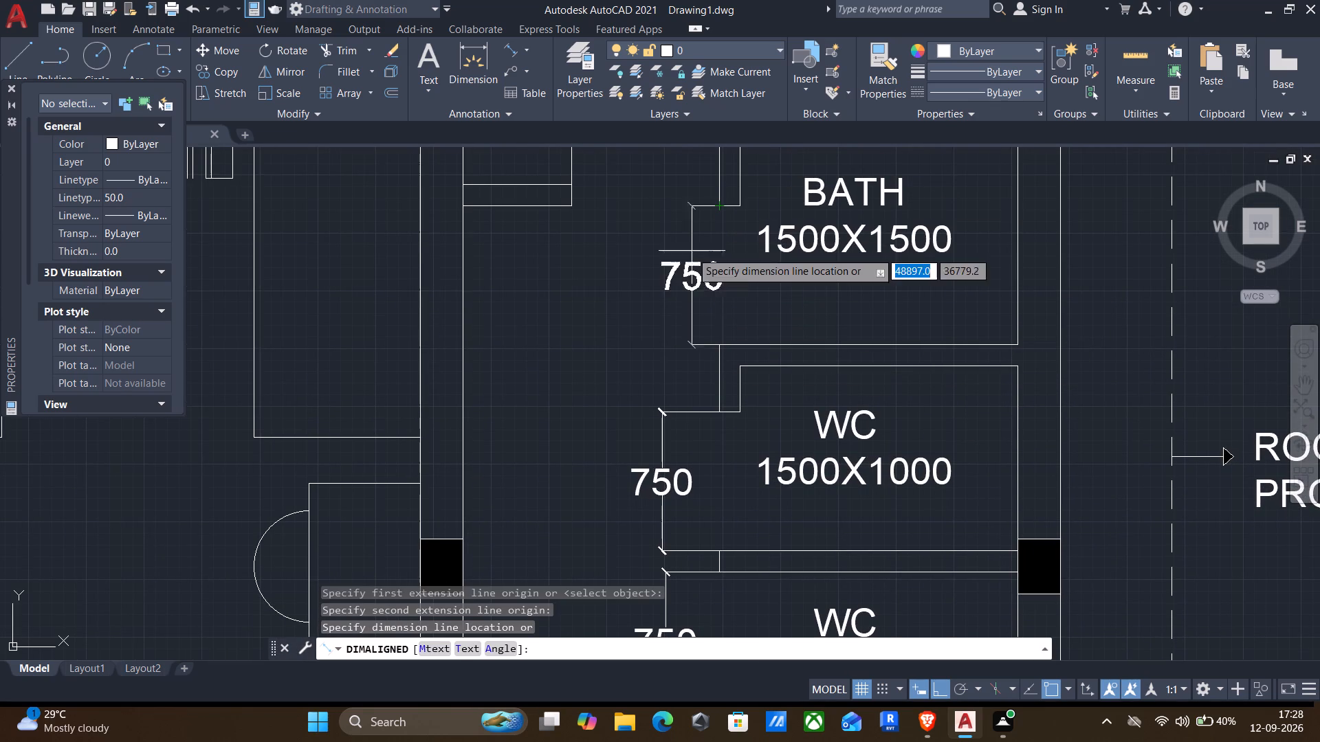
left_click(668, 292)
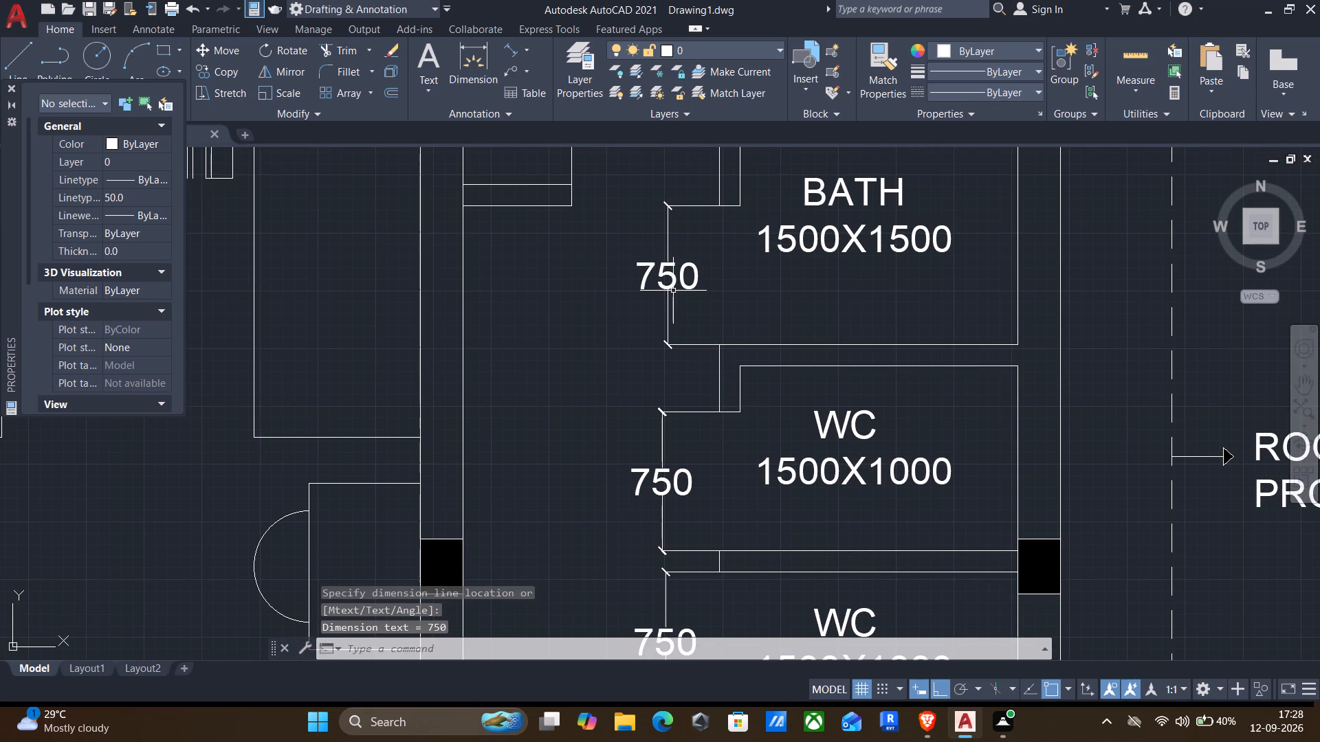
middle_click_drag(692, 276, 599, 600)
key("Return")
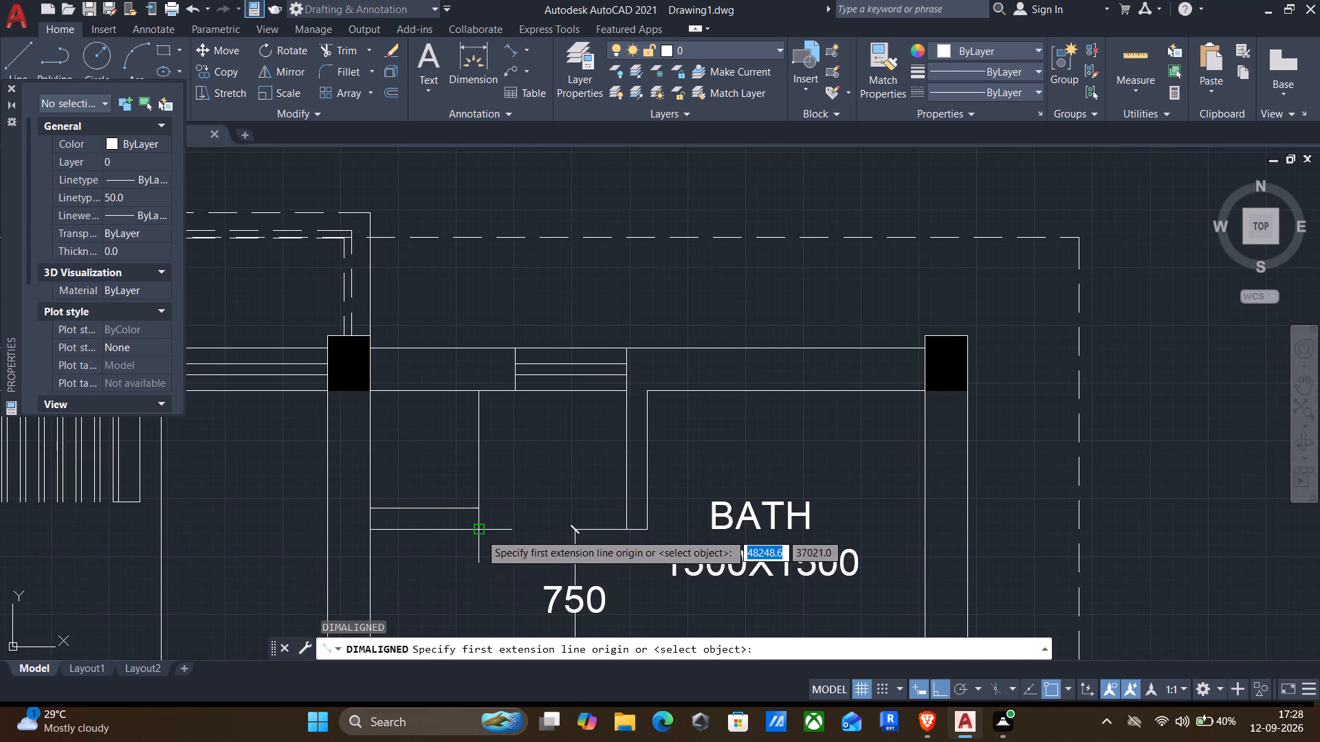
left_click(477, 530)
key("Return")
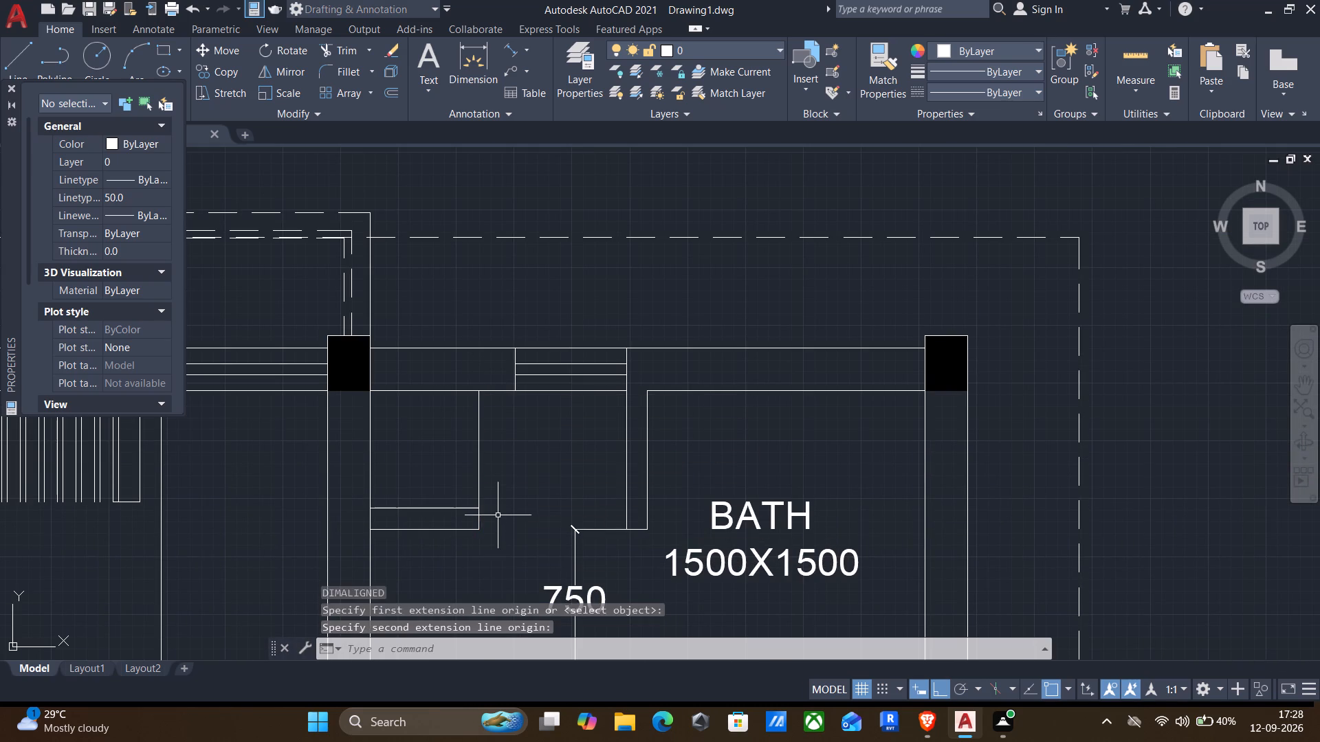
Add an aligned dimension in the toilet's northwest corner, from the short partition's north face to the north wall, placed east of the enclosure.
key("Return")
left_click_drag(478, 511, 479, 469)
left_click(478, 390)
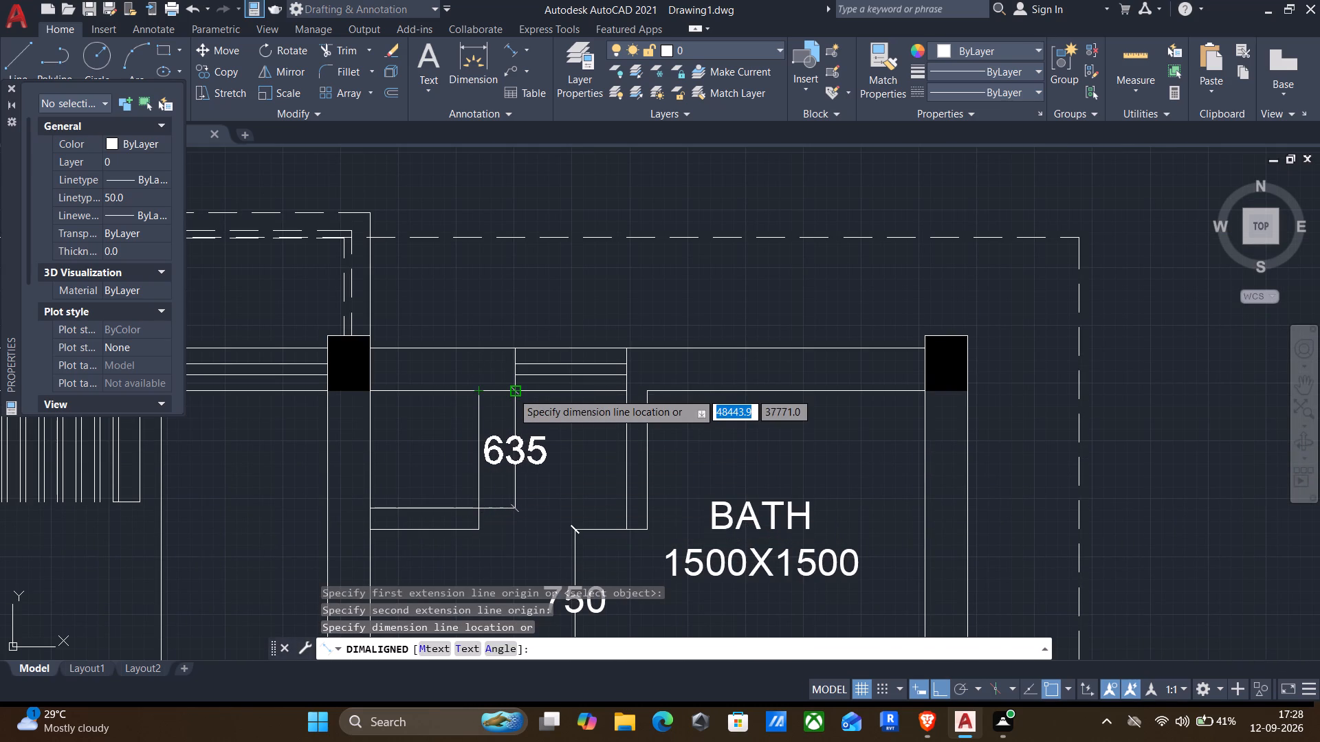
left_click(505, 426)
Add an aligned dimension for the width of the toilet's north wall window, placed outside the wall.
key("Return")
left_click(514, 348)
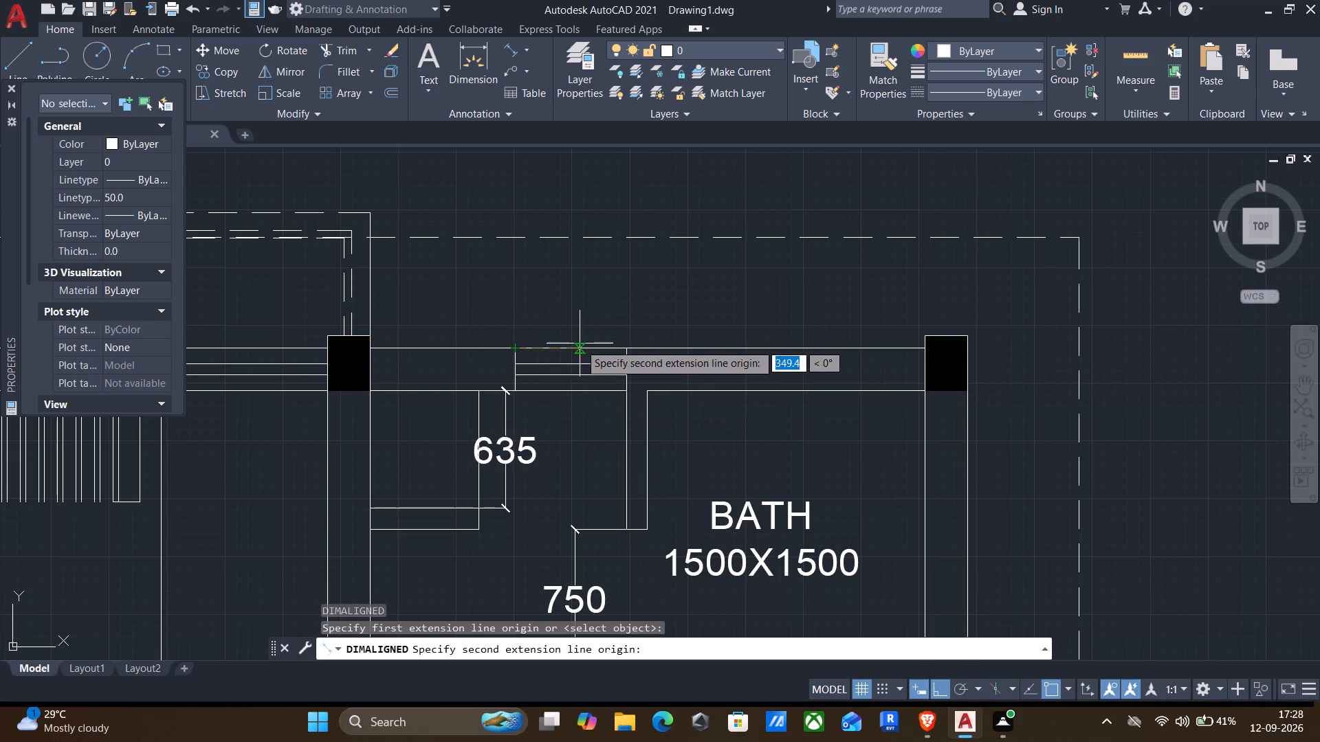
left_click(623, 353)
left_click(626, 319)
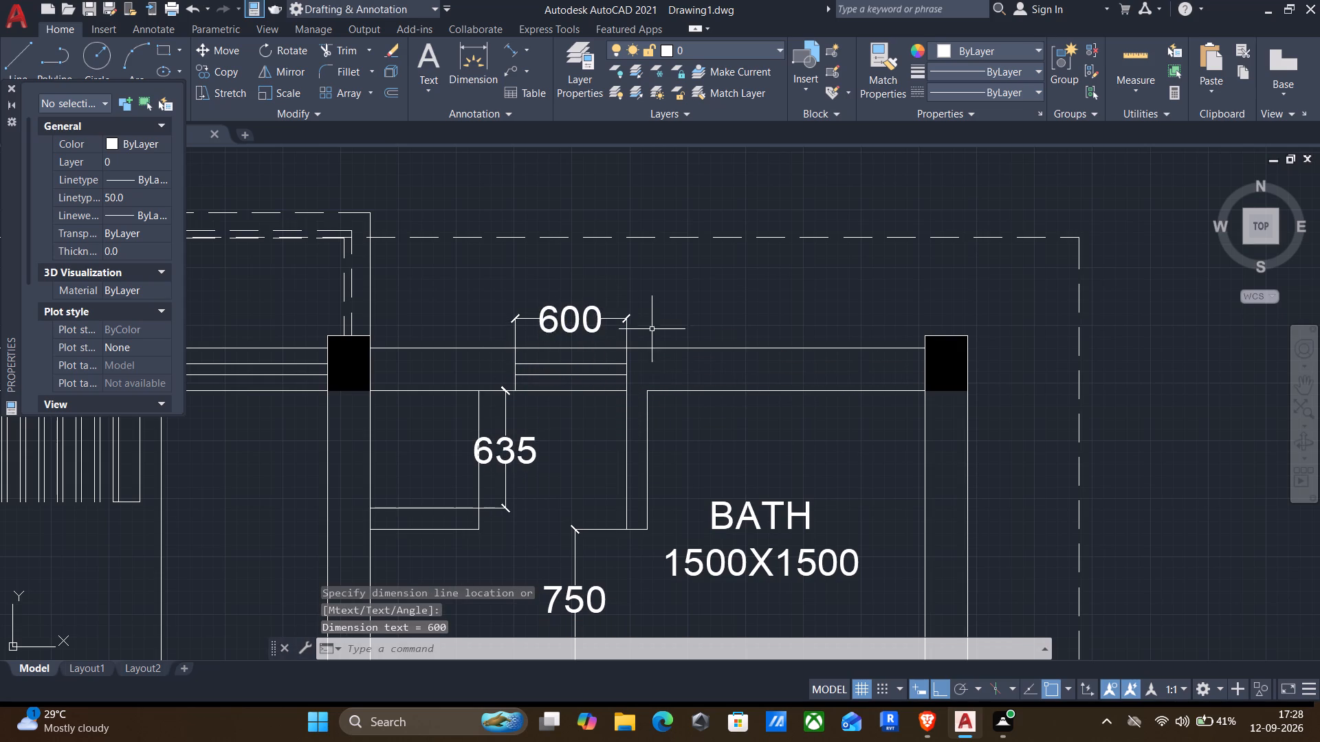
Add an aligned dimension for the width of Dormitory-2's easternmost north wall wardrobe, placed below its front edge.
middle_click_drag(756, 477, 764, 372)
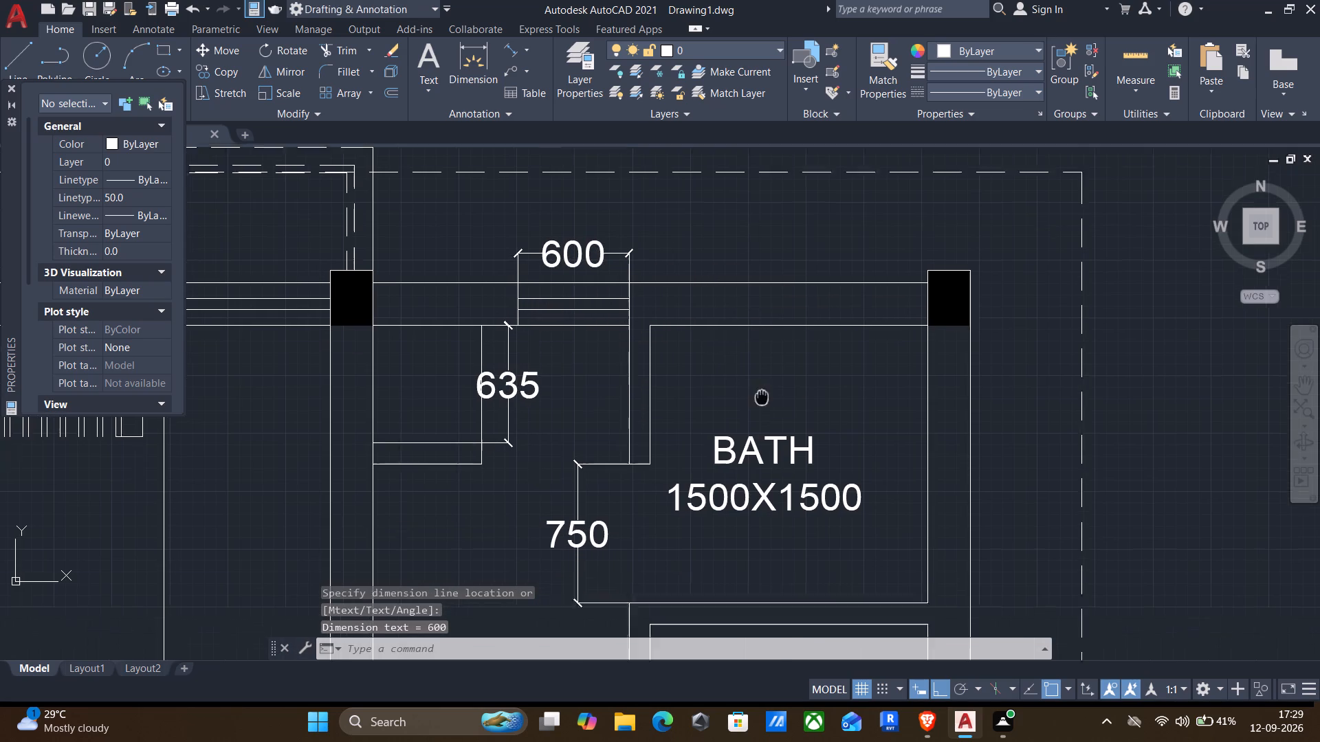
middle_click_drag(764, 372, 768, 331)
middle_click_drag(760, 435, 812, 372)
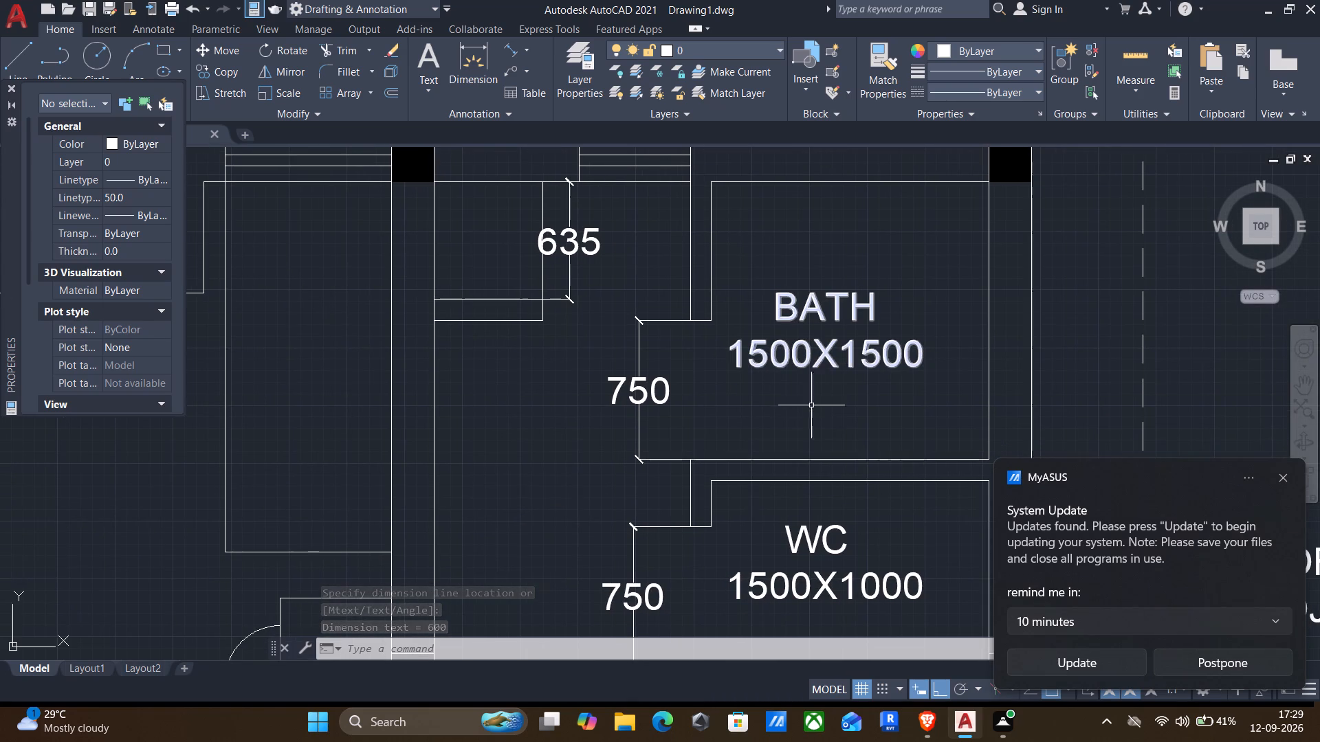
middle_click_drag(805, 460, 840, 427)
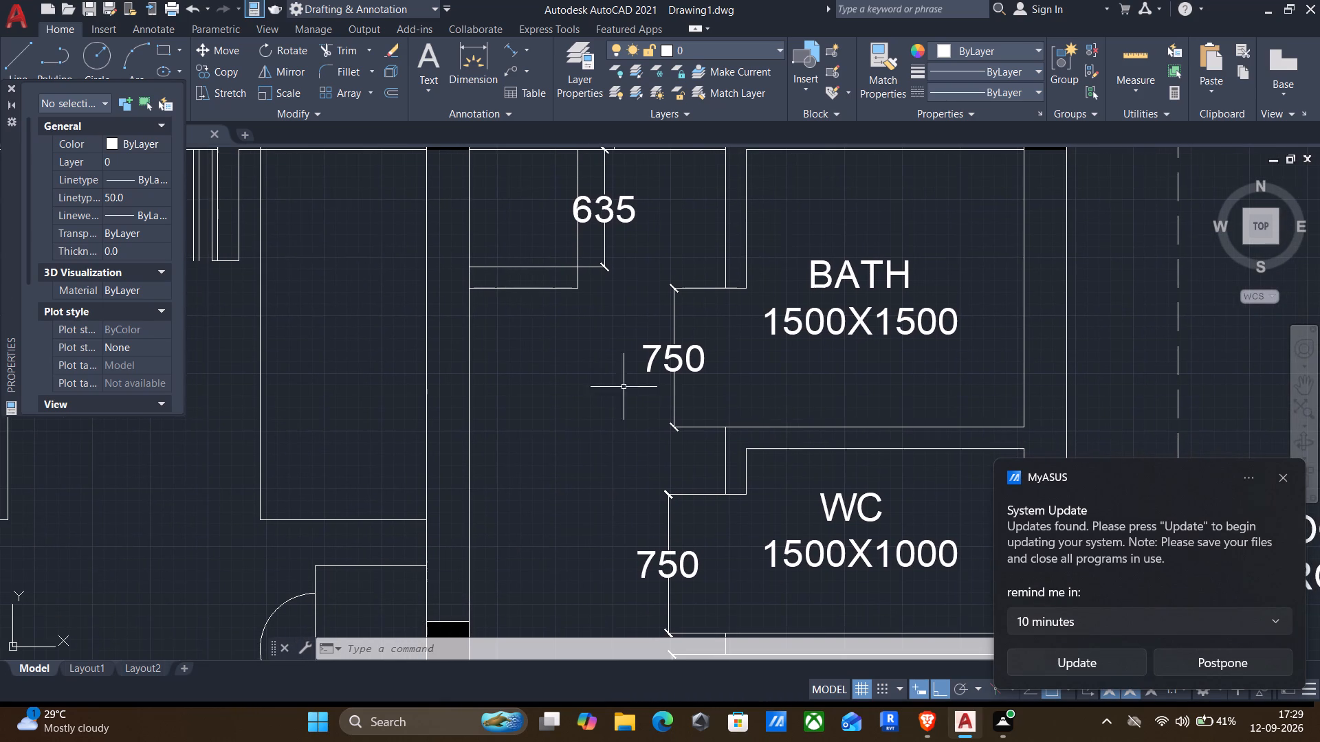
middle_click_drag(607, 396, 1217, 460)
scroll(916, 337, "up", 2)
key("Return")
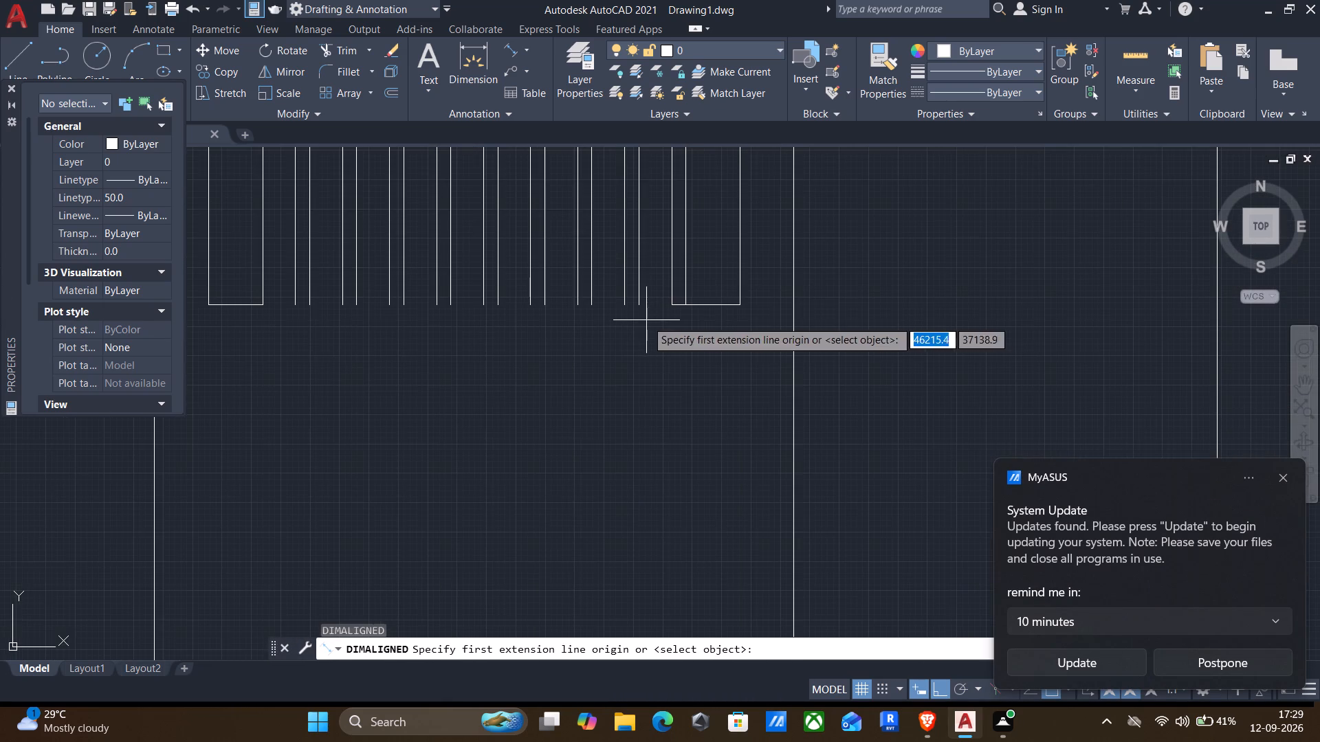
left_click(685, 303)
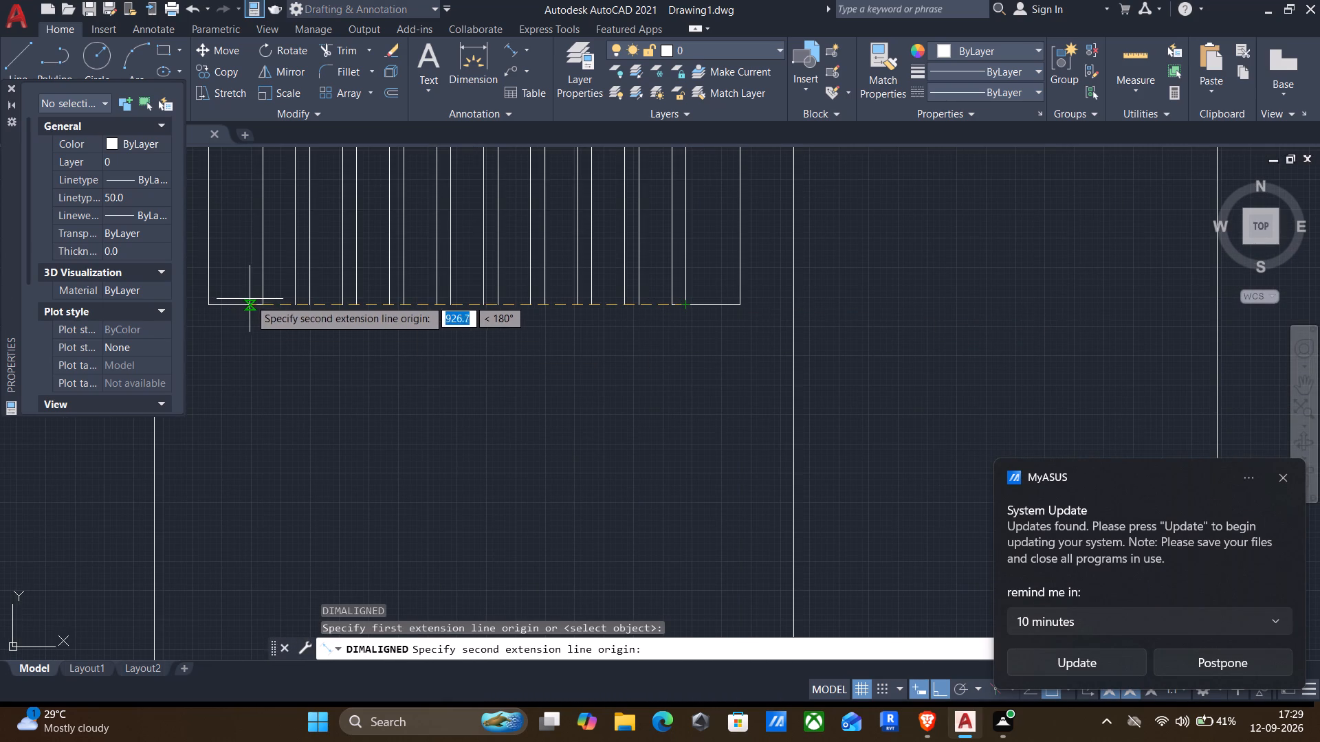
left_click(261, 298)
left_click(257, 371)
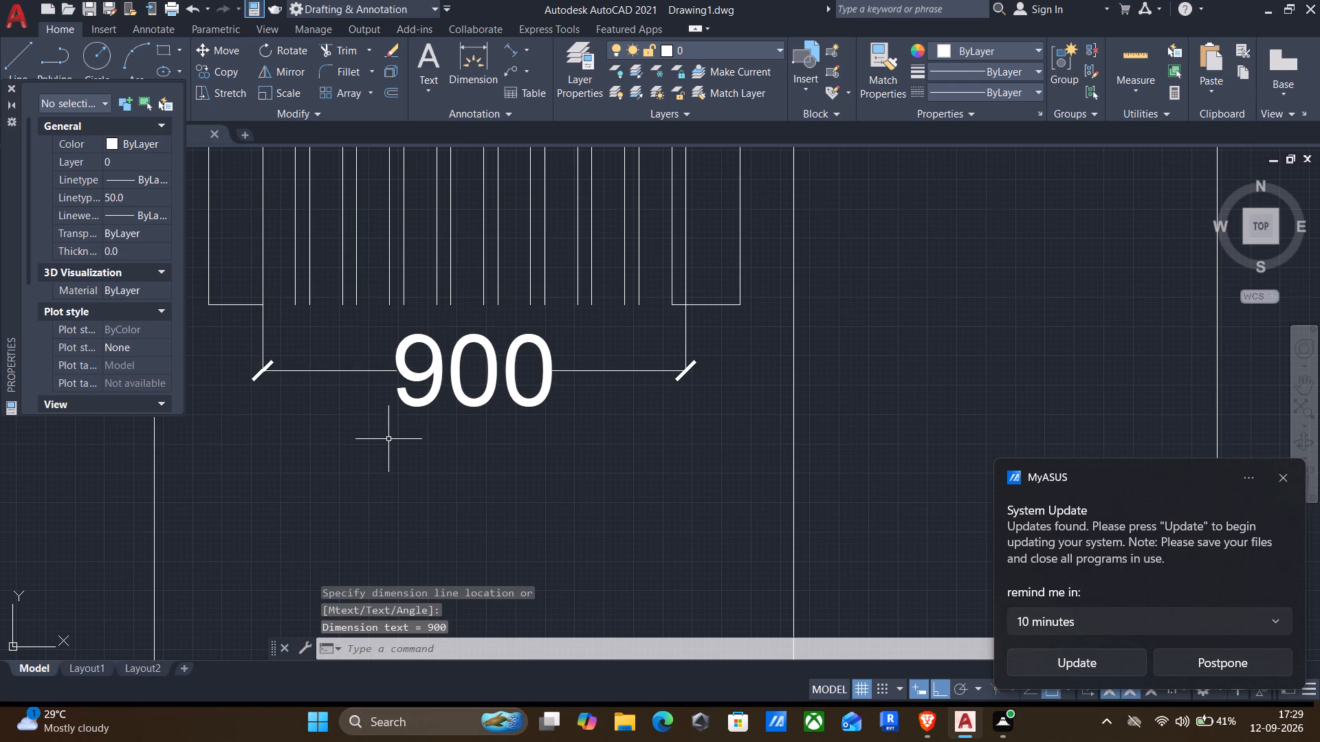
Add an aligned dimension for the width of the wardrobe just east of Dormitory-2's north wall writing table, placed below it.
middle_click_drag(461, 446, 782, 450)
scroll(789, 449, "down", 2)
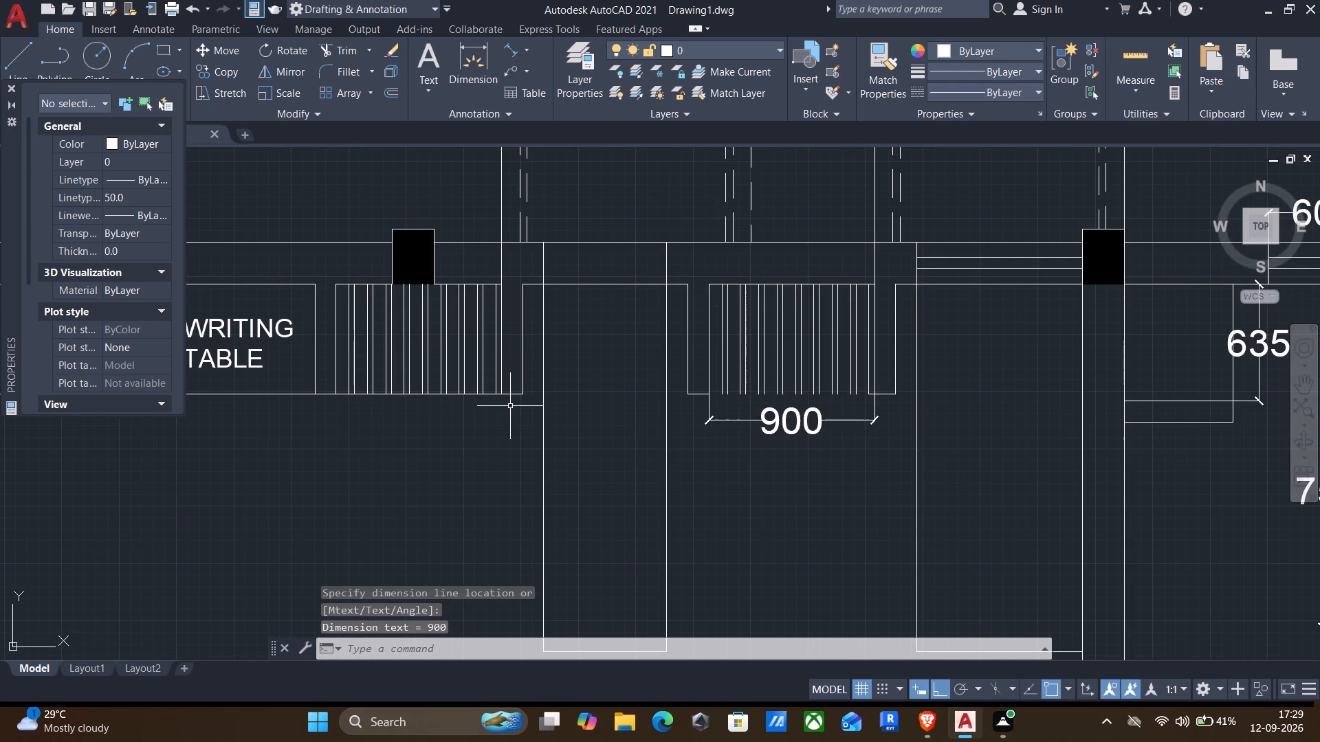
middle_click_drag(569, 429, 499, 465)
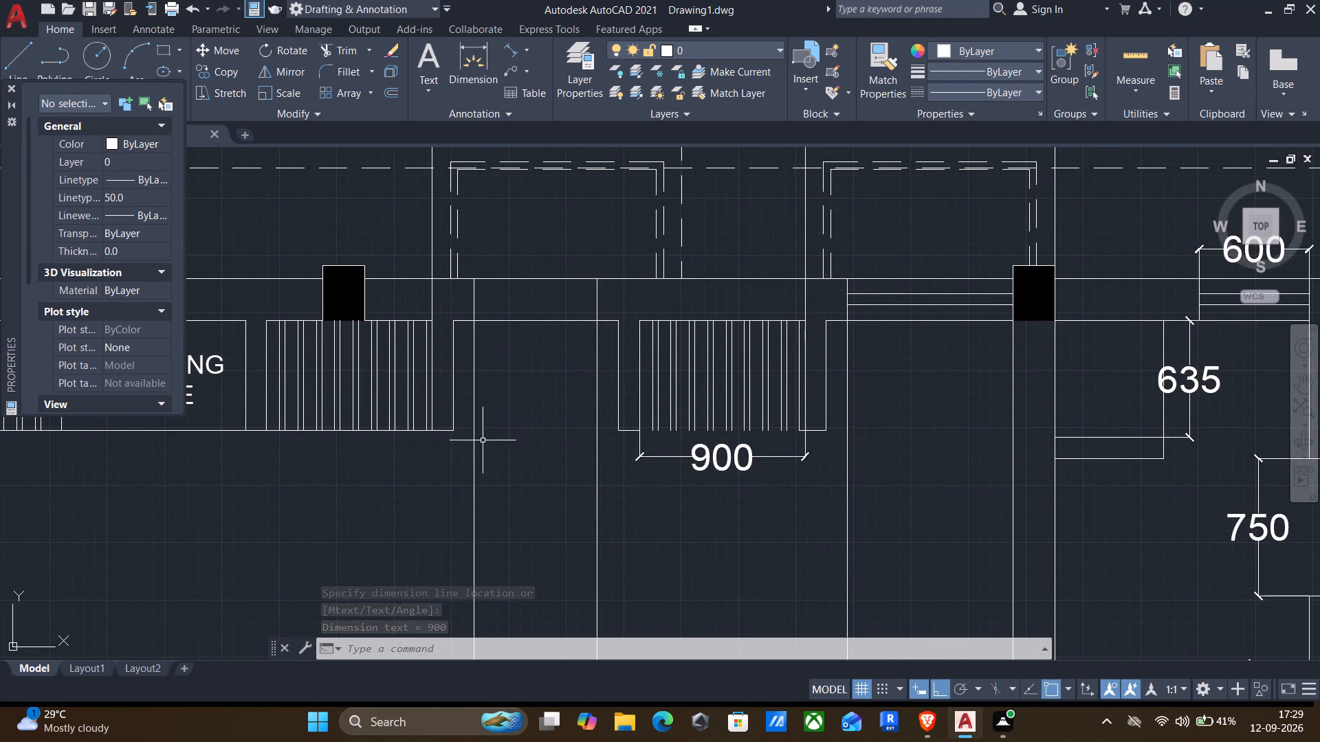
middle_click_drag(426, 456, 537, 458)
key("Return")
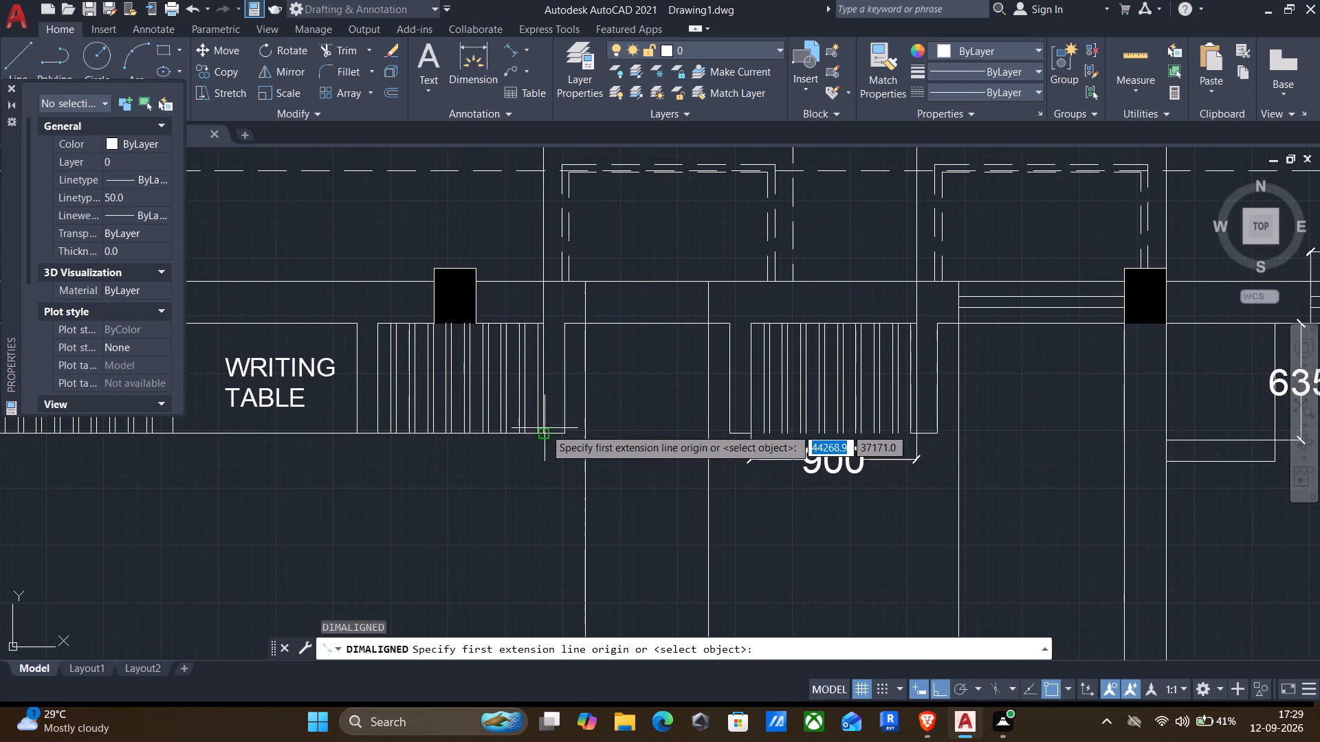
left_click(544, 433)
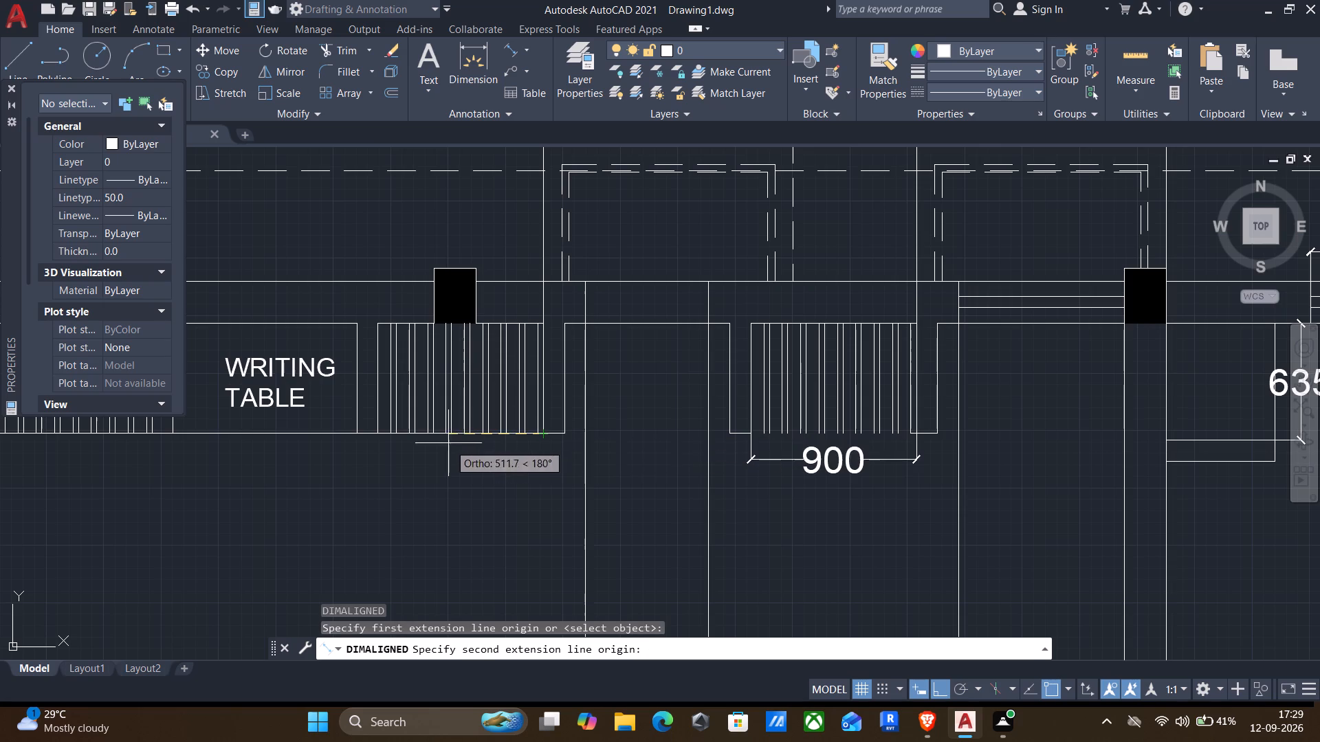
scroll(387, 439, "up", 1)
left_click(373, 431)
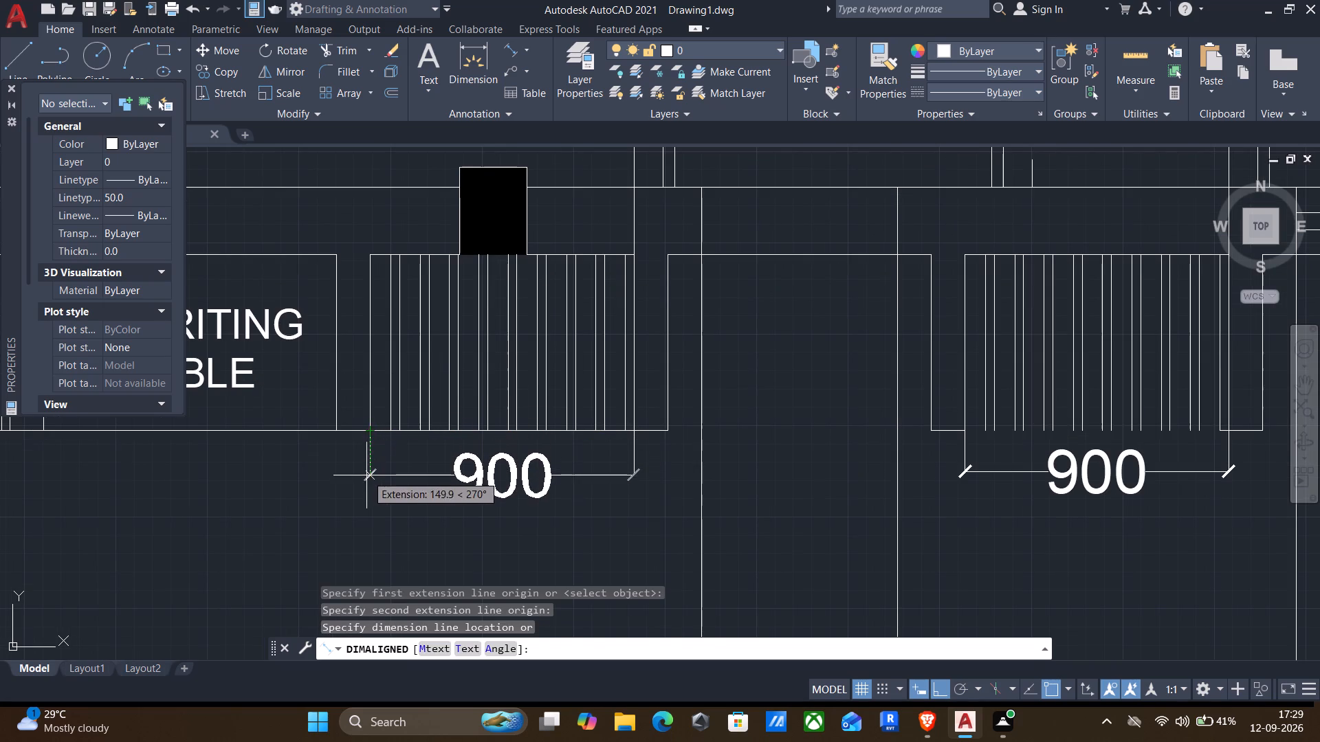
left_click(366, 475)
Add an aligned dimension for the width of Dormitory-2's north wall writing table, in line with the adjacent wardrobe's dimension.
middle_click_drag(373, 481, 651, 440)
key("Return")
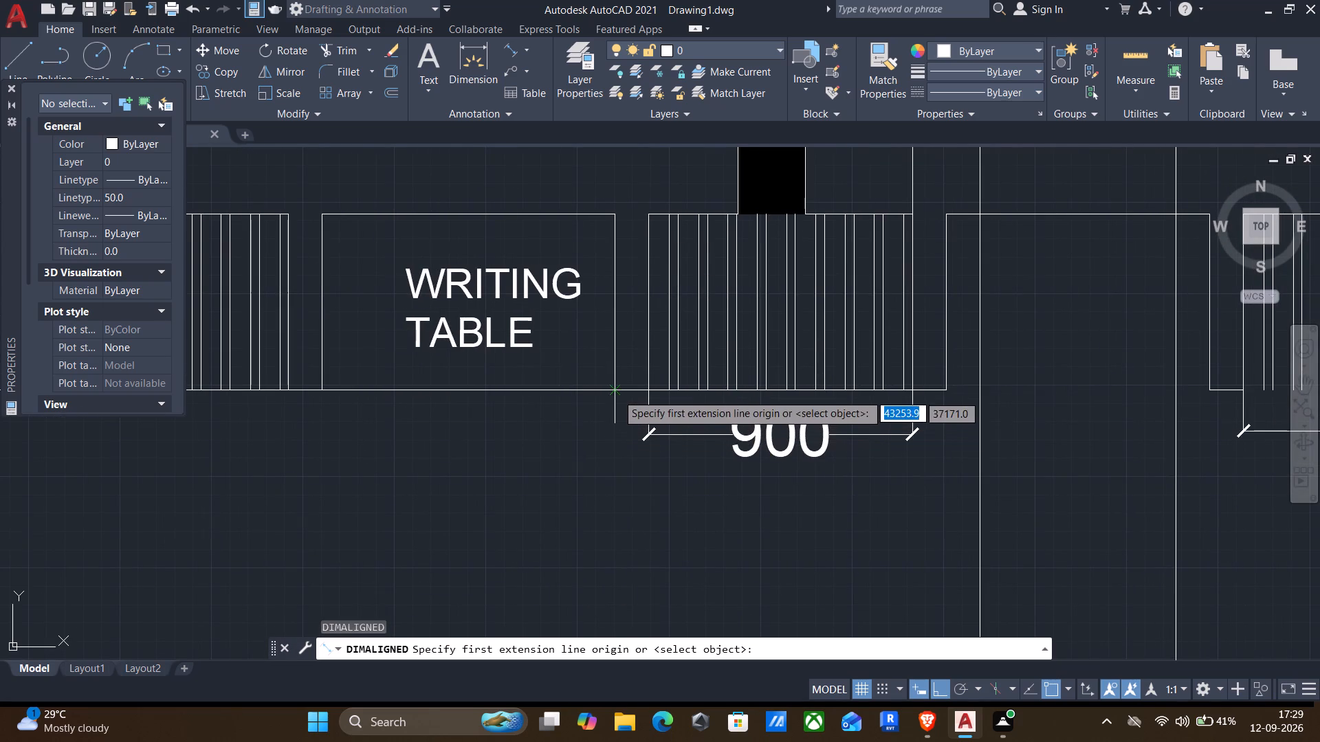
left_click(617, 392)
left_click(320, 387)
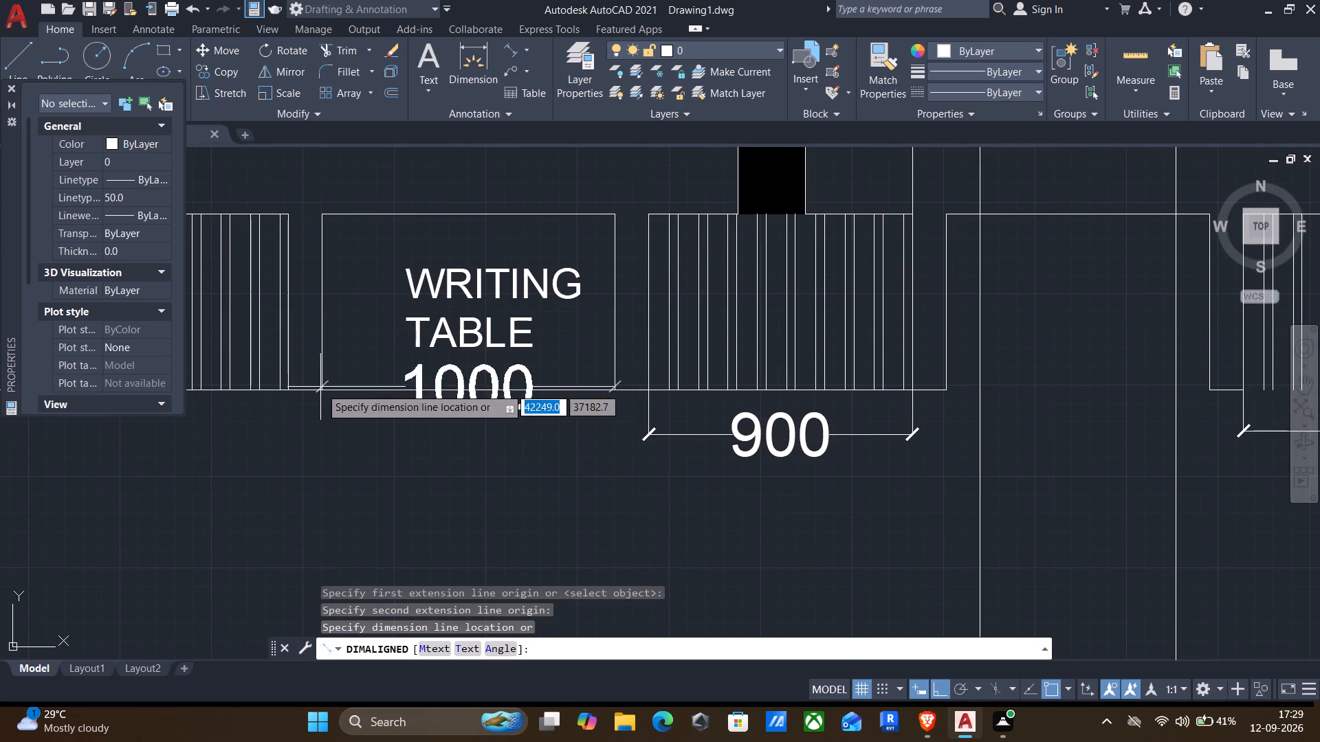
left_click(316, 436)
scroll(286, 480, "down", 1)
middle_click_drag(294, 480, 450, 480)
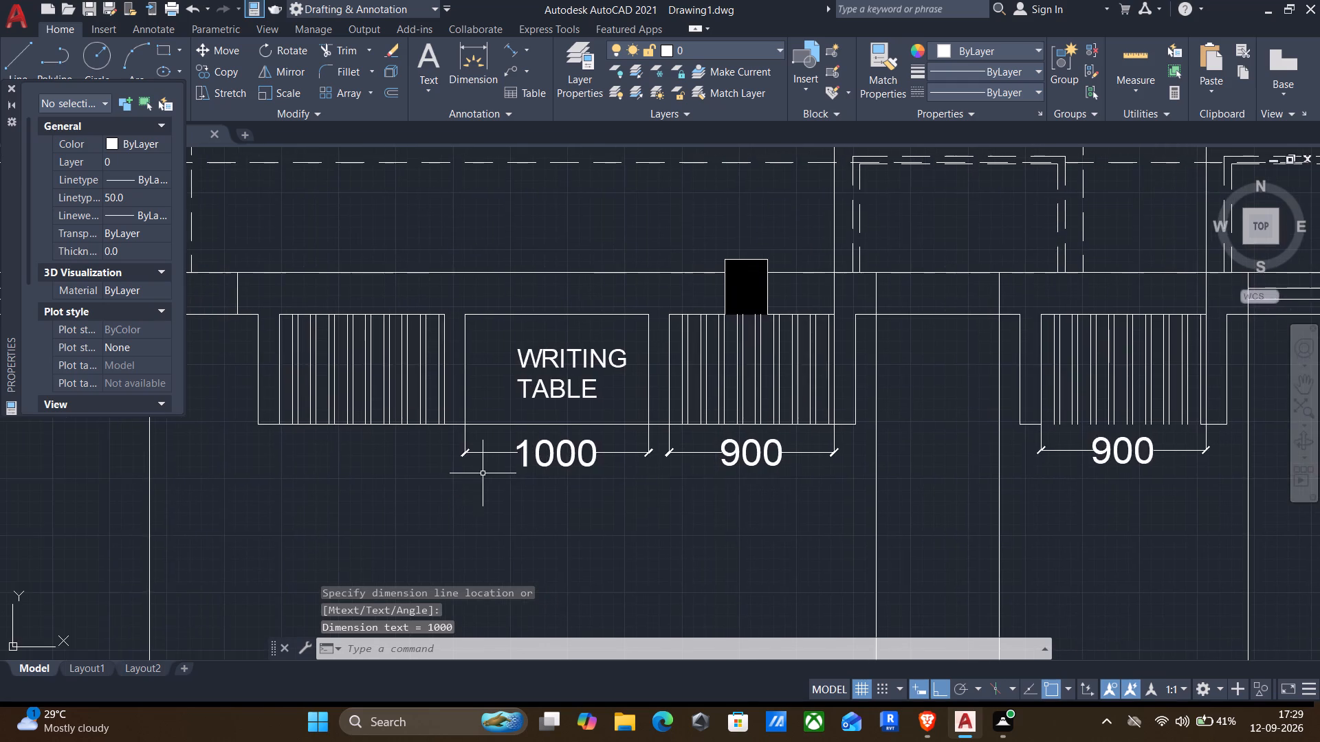
Add an aligned dimension for the width of the wardrobe just west of Dormitory-2's north wall writing table, placed below it.
scroll(446, 442, "up", 2)
key("Return")
left_click(432, 399)
middle_click_drag(419, 458, 694, 480)
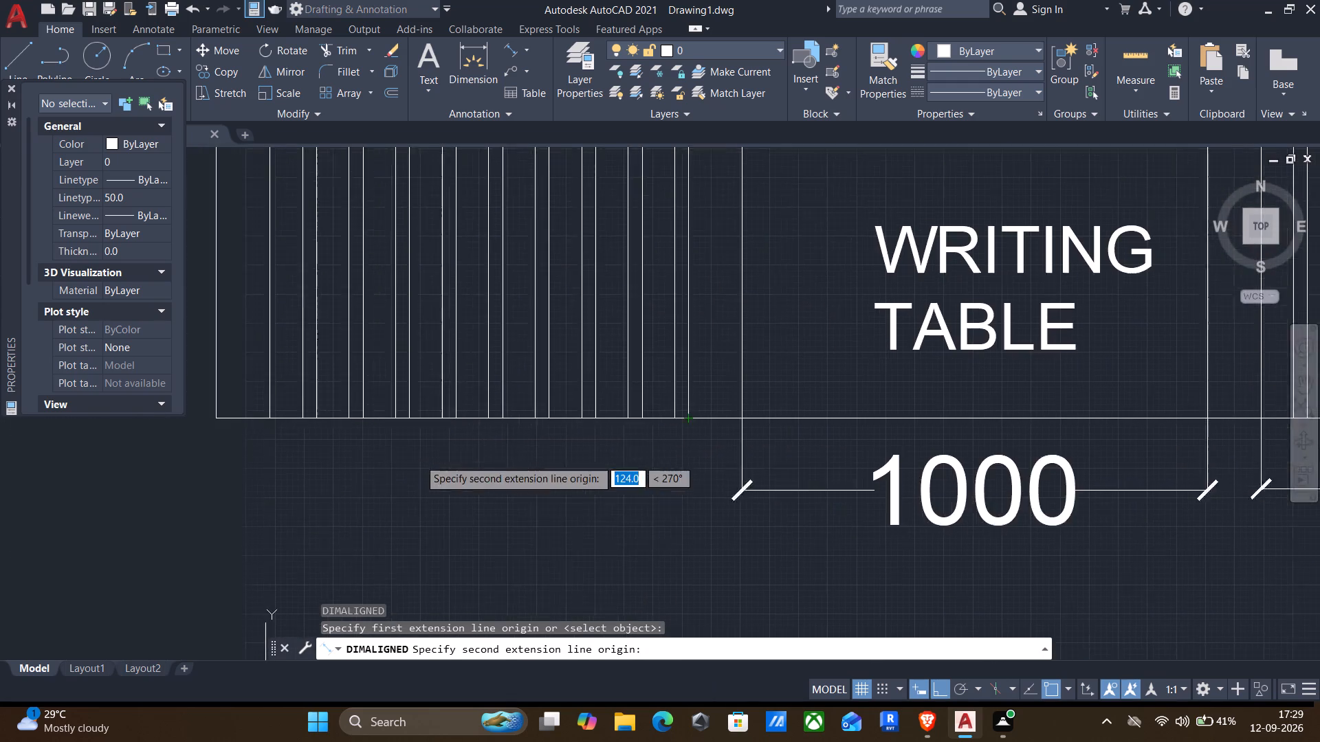
middle_click_drag(694, 480, 742, 482)
left_click(341, 417)
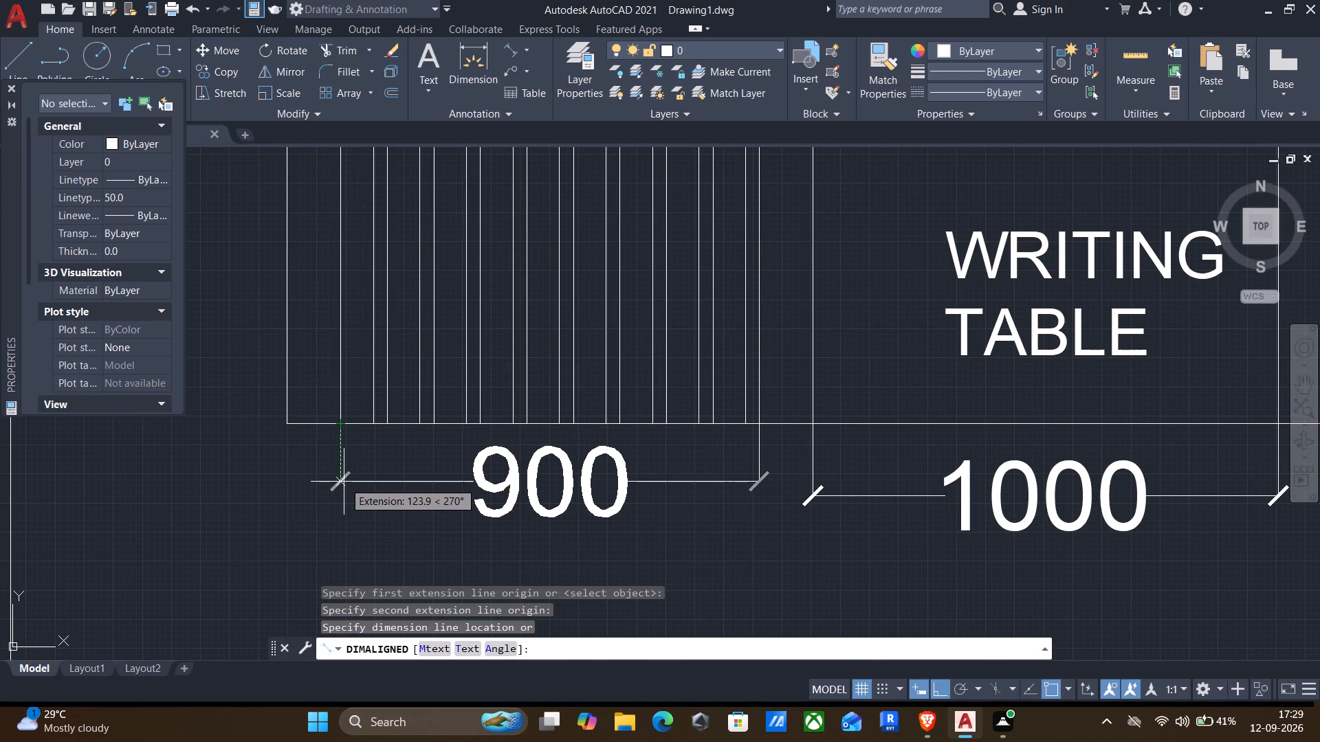
left_click(344, 488)
Add an aligned dimension for the length of the bed in Dormitory-2's northwest corner, placed along its east side.
scroll(333, 502, "down", 1)
middle_click_drag(333, 515, 628, 482)
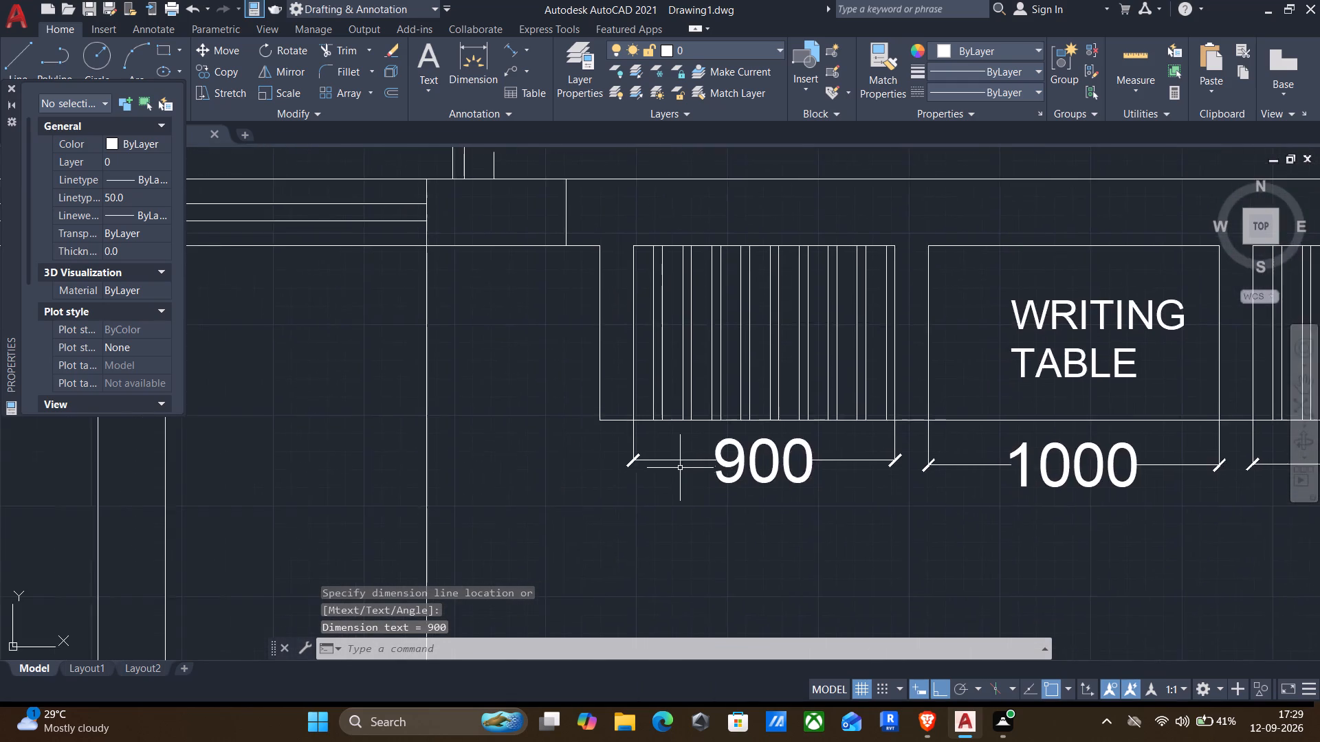
scroll(682, 469, "down", 2)
middle_click_drag(591, 500, 804, 454)
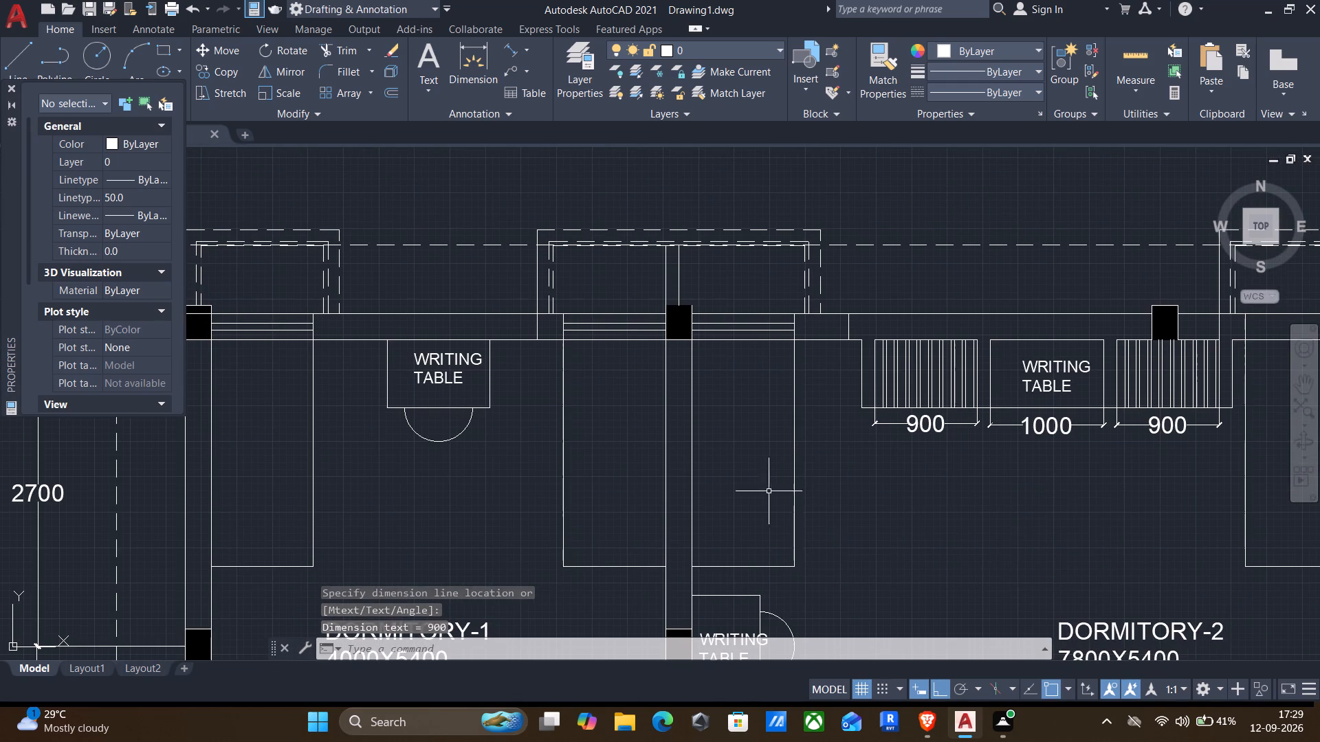
key("Return")
left_click(795, 563)
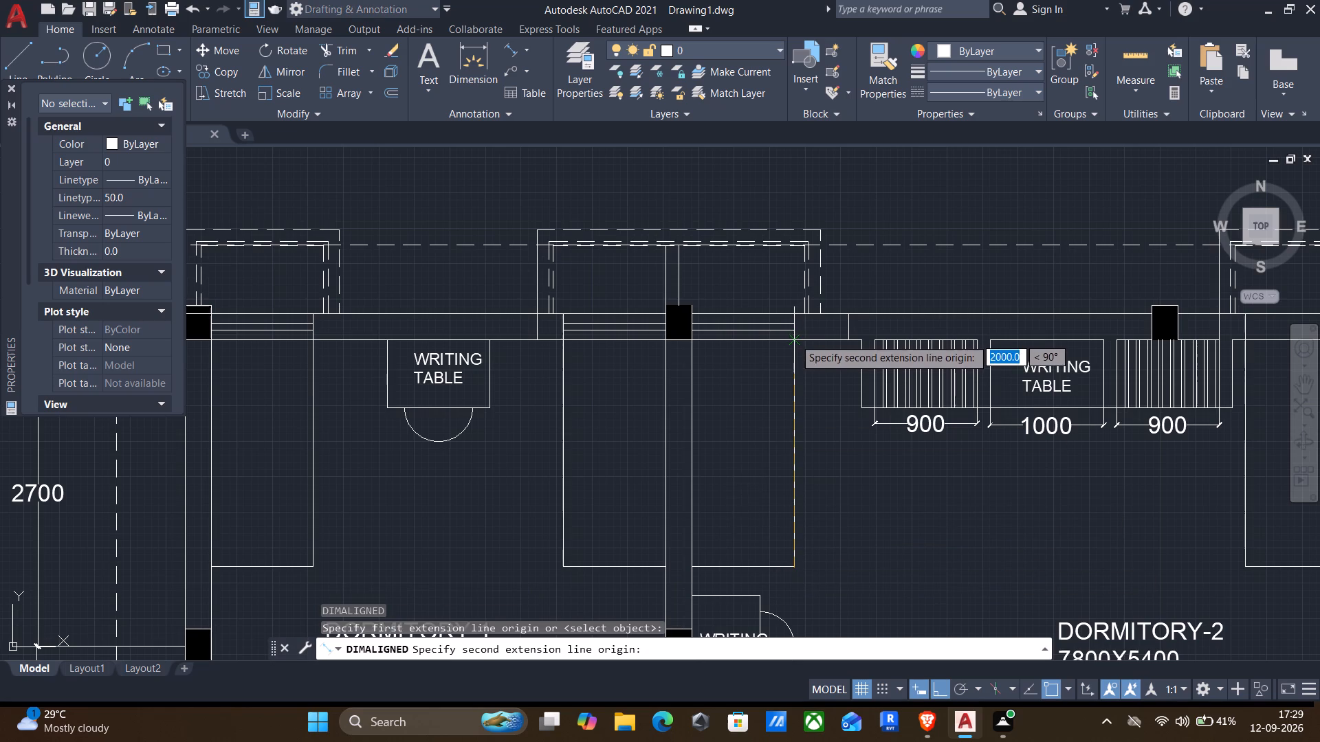
left_click(794, 339)
left_click(828, 374)
Add an aligned dimension for the width of Dormitory-2's northwest bed, placed between the bed's south edge and the writing table.
middle_click_drag(779, 518, 781, 447)
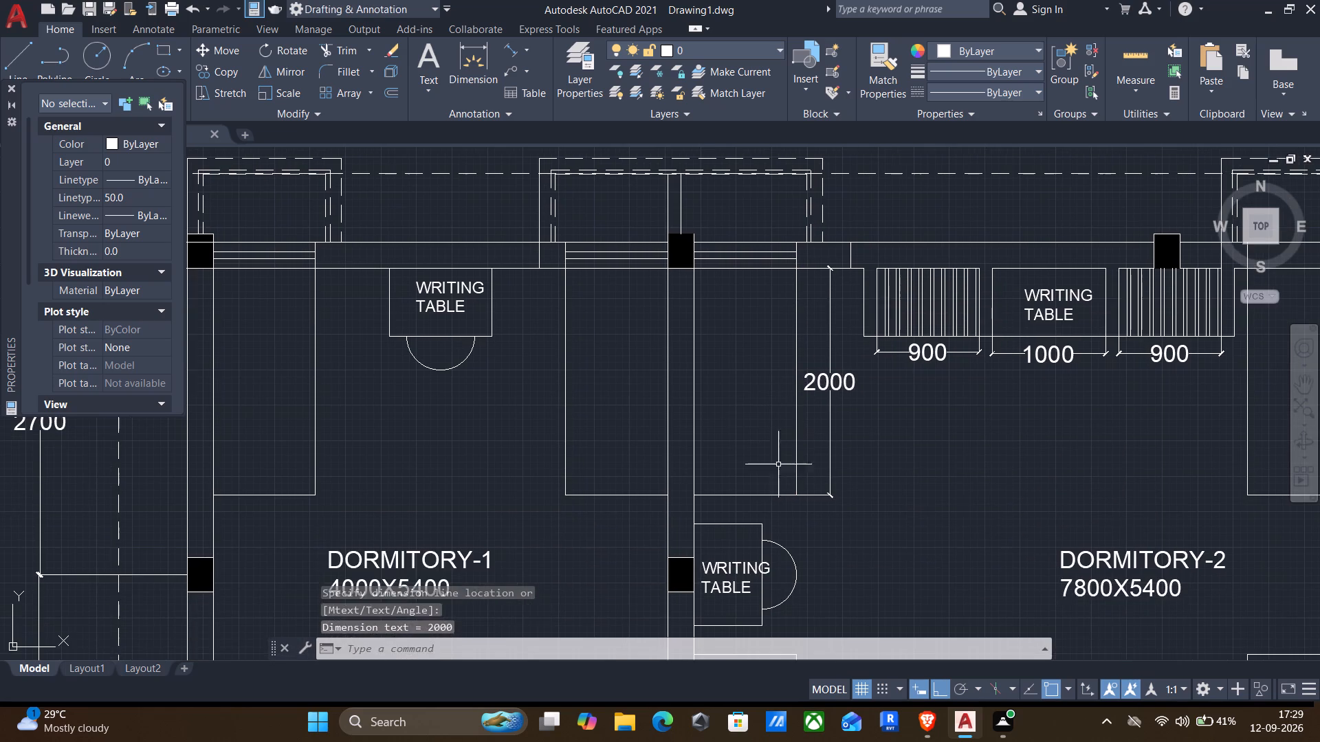
key("Return")
left_click(795, 495)
scroll(710, 500, "up", 1)
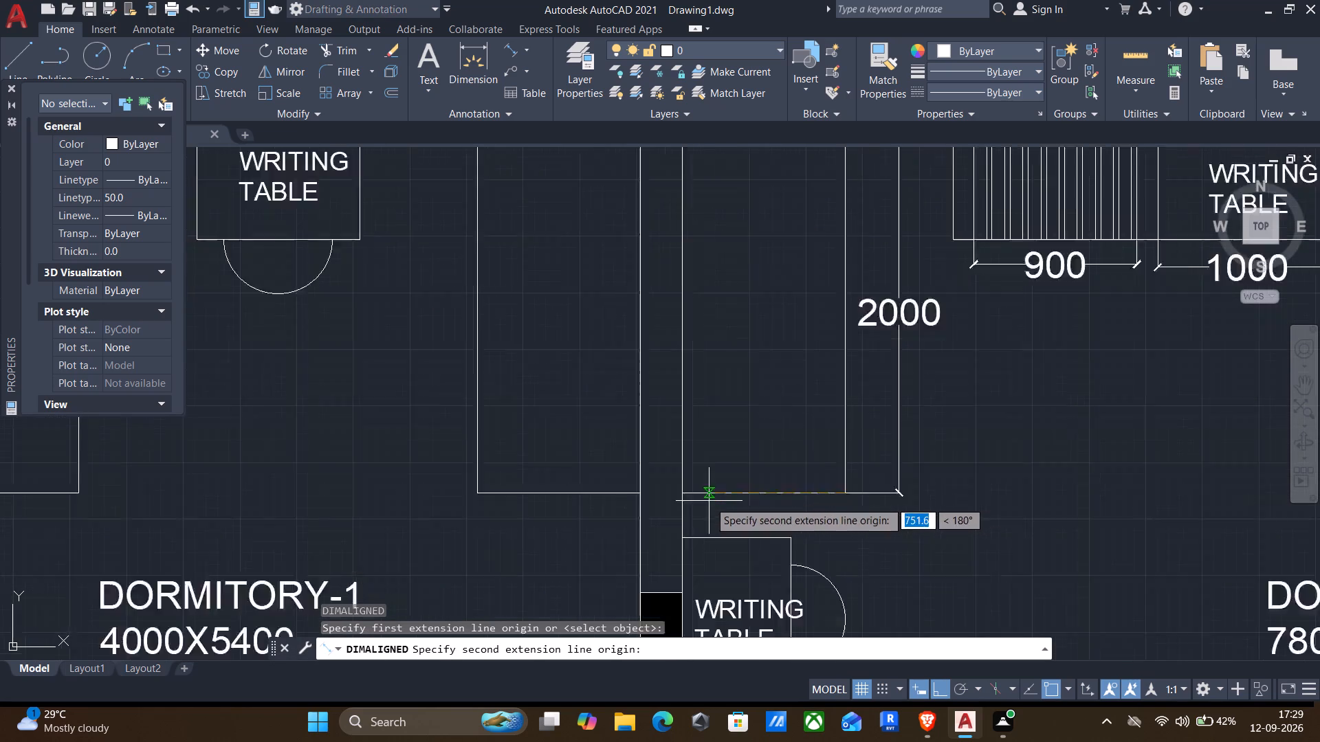
scroll(709, 502, "up", 1)
left_click(665, 491)
left_click(700, 517)
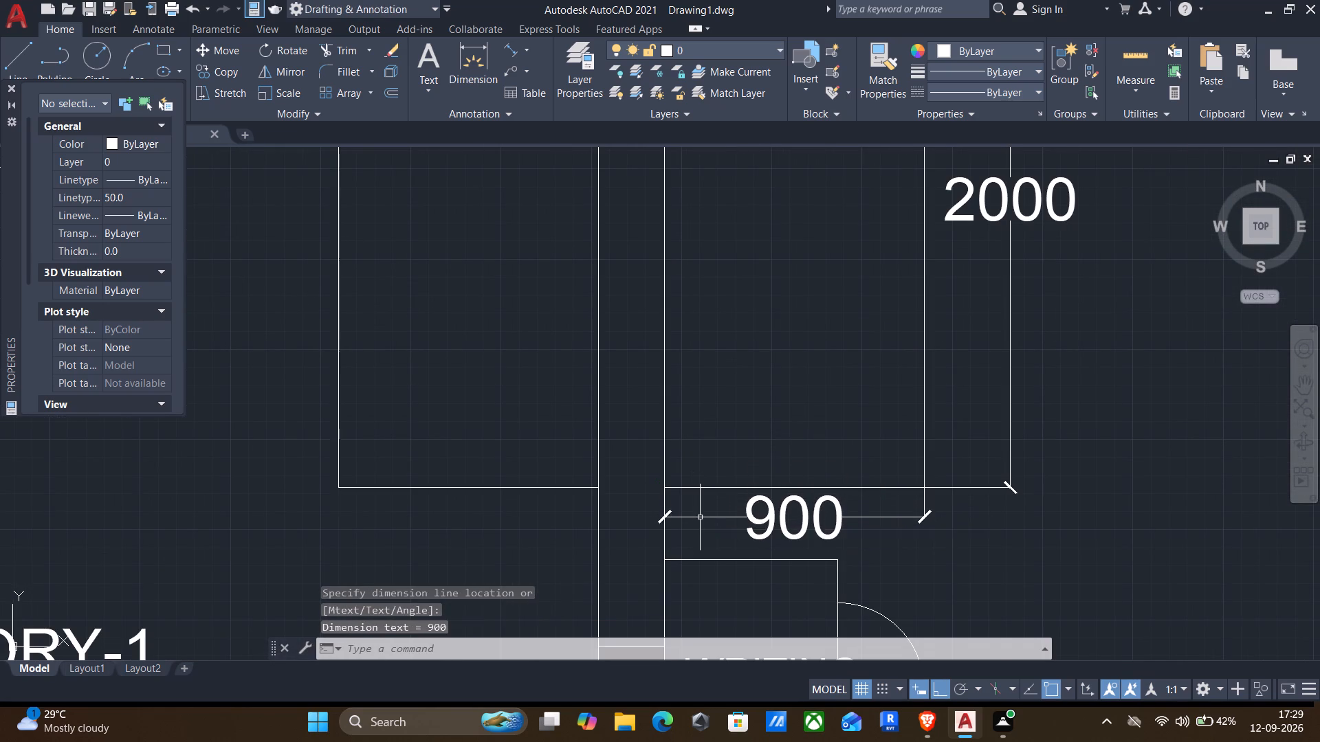
Add an aligned dimension for the width of the bed in Dormitory-1's northeast corner, placed below its south edge.
scroll(613, 510, "down", 1)
middle_click_drag(599, 513, 731, 479)
key("Return")
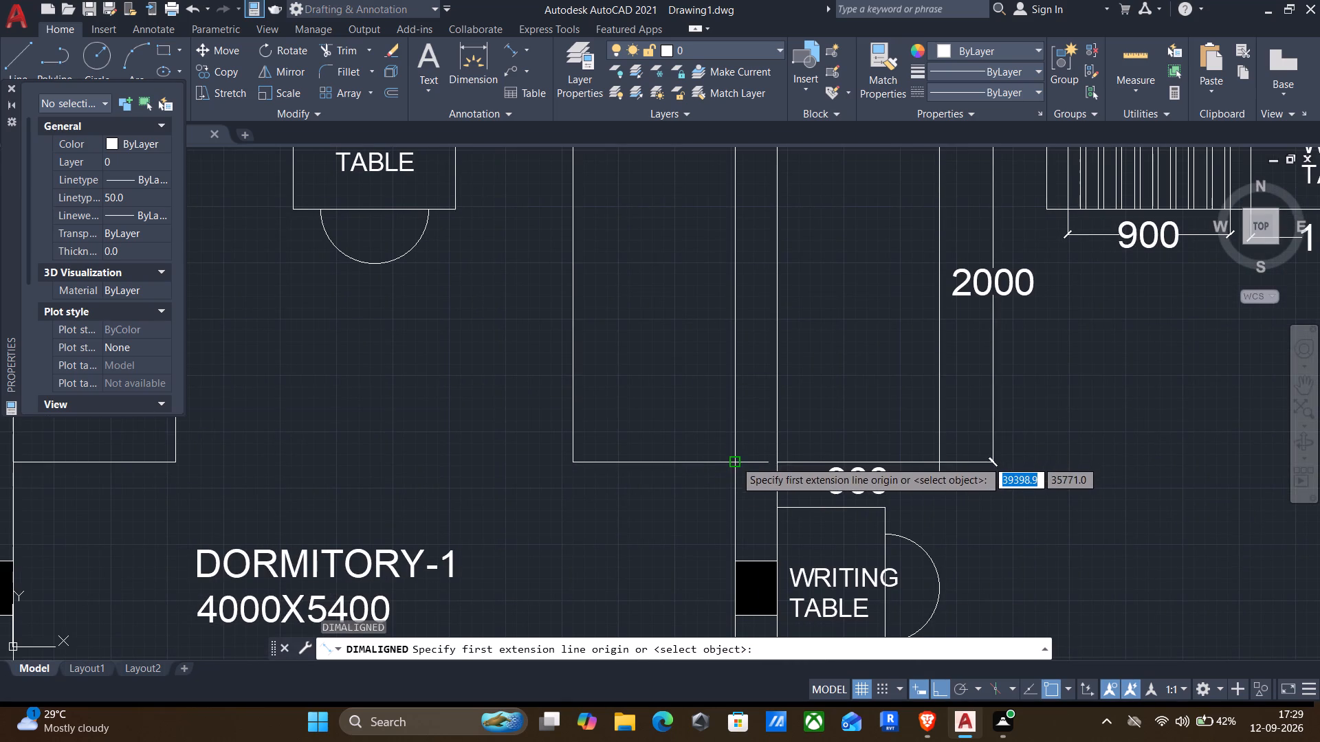
left_click(734, 464)
left_click(570, 459)
left_click(564, 489)
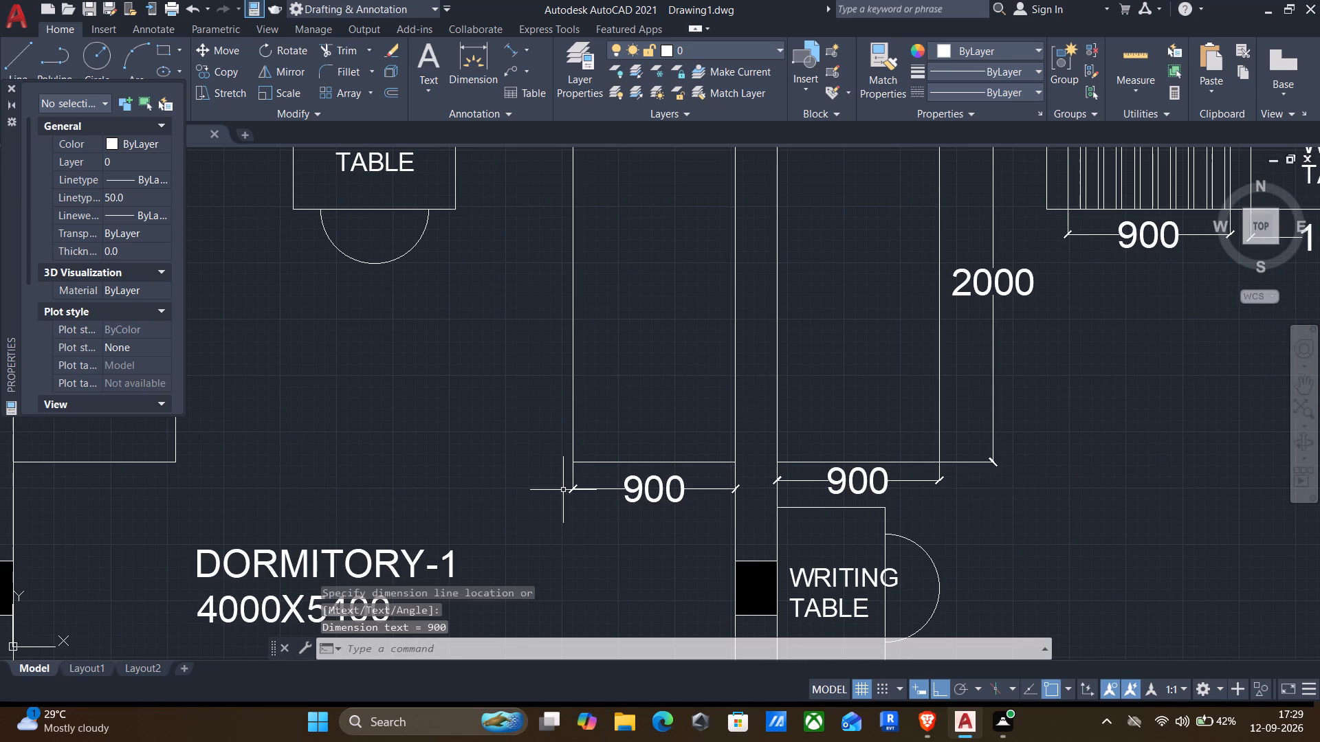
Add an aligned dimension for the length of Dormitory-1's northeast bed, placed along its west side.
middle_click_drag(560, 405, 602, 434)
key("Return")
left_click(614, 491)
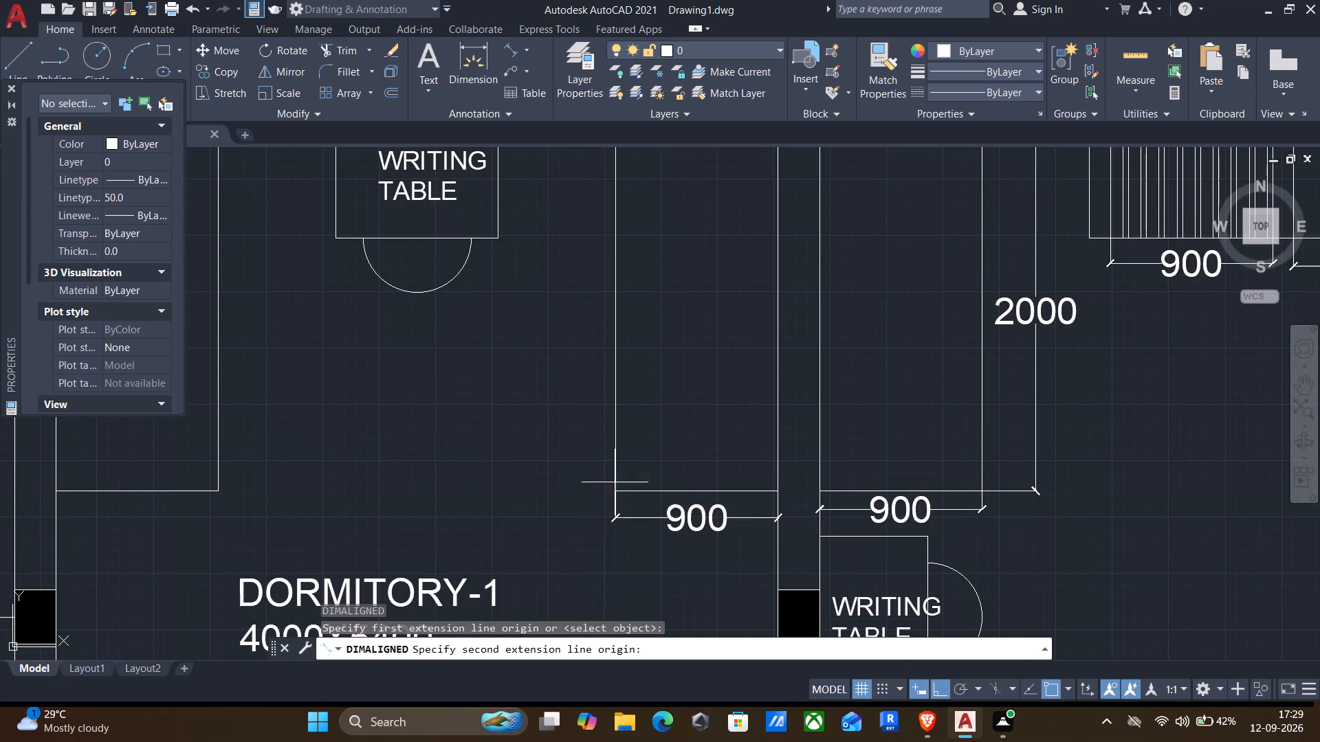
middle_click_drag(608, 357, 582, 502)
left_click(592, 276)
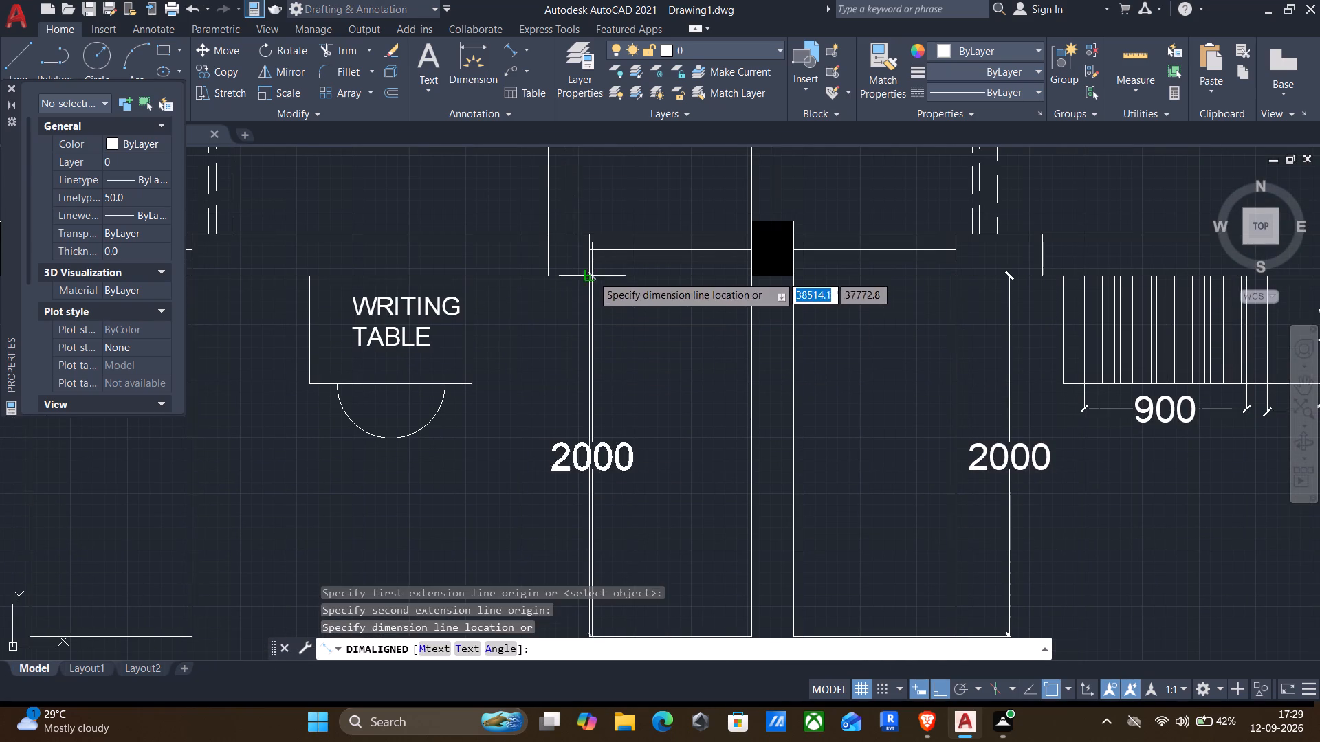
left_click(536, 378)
Add an aligned dimension for the width of Dormitory-1's north wall writing table, placed below its chair.
middle_click_drag(542, 419, 689, 414)
key("Return")
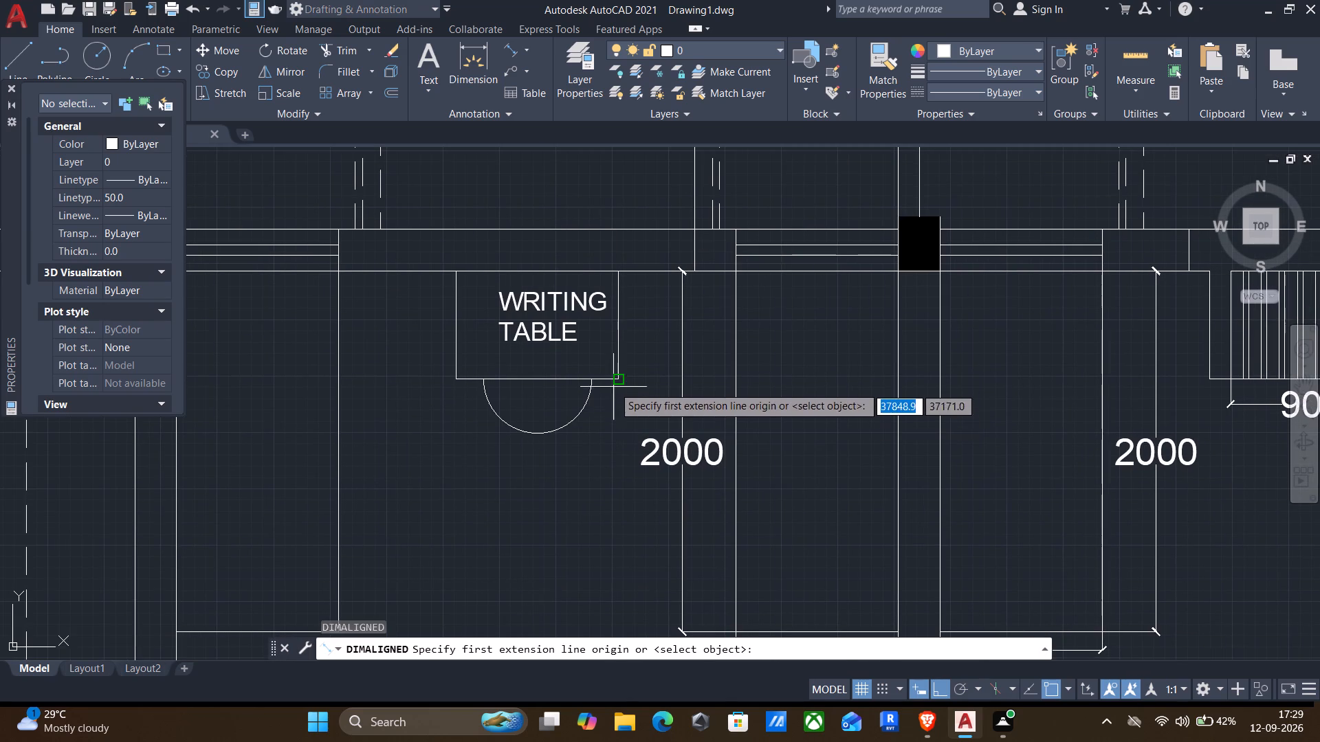
left_click(618, 380)
left_click(457, 379)
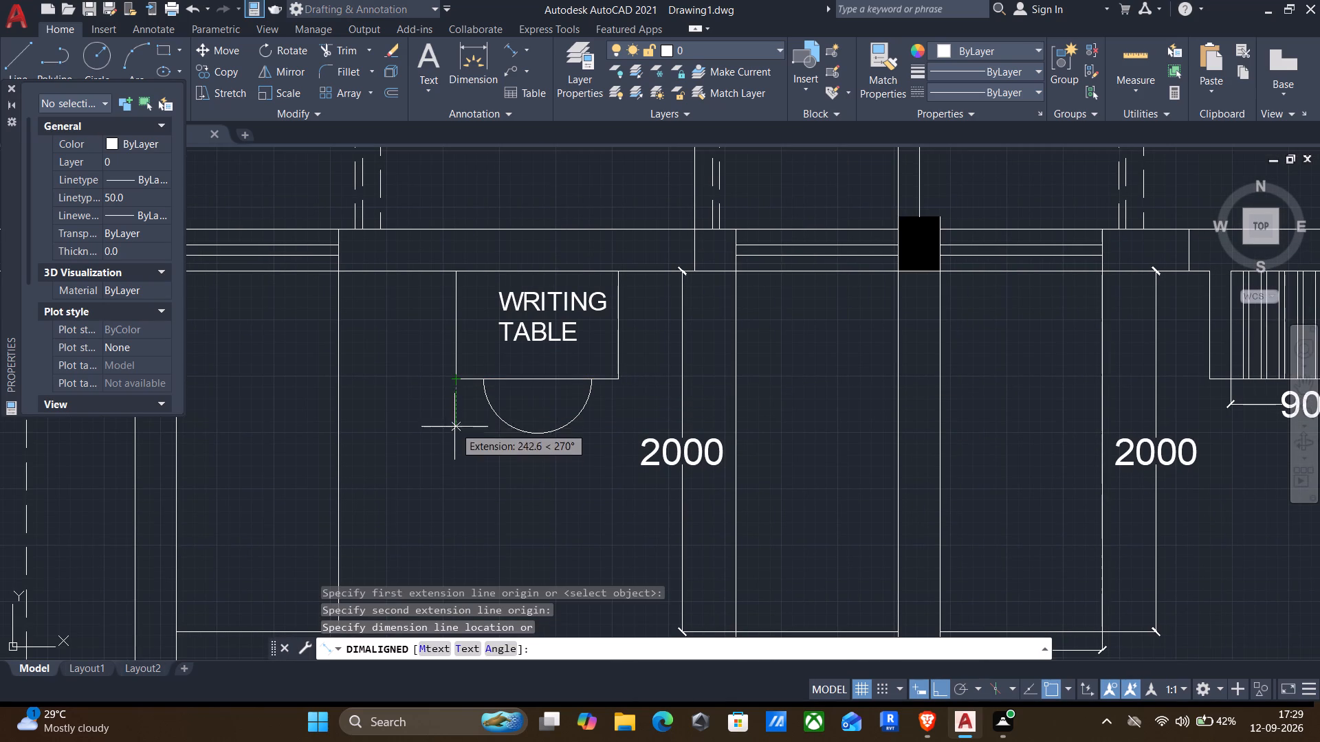
left_click(454, 465)
Add an aligned dimension for the depth of Dormitory-1's north wall writing table, placed along its east side.
key("Return")
left_click(616, 385)
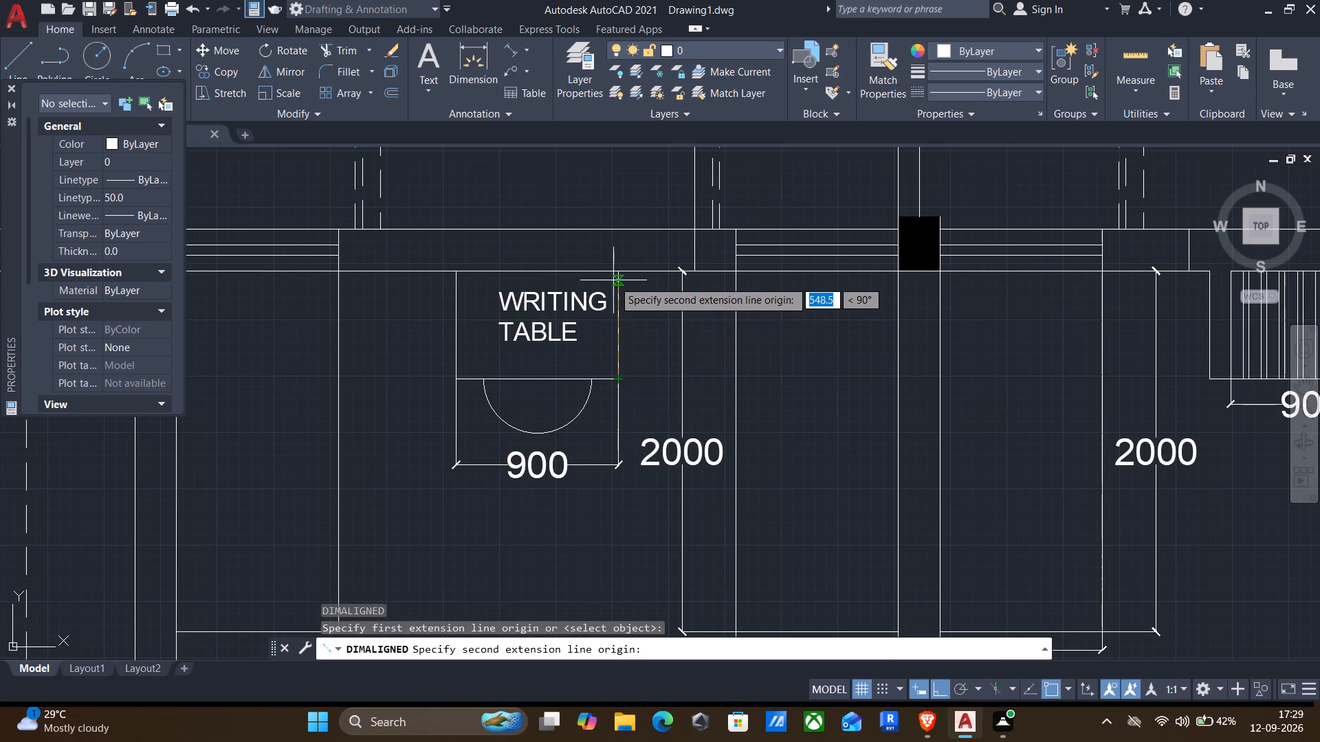
left_click(617, 273)
left_click(639, 297)
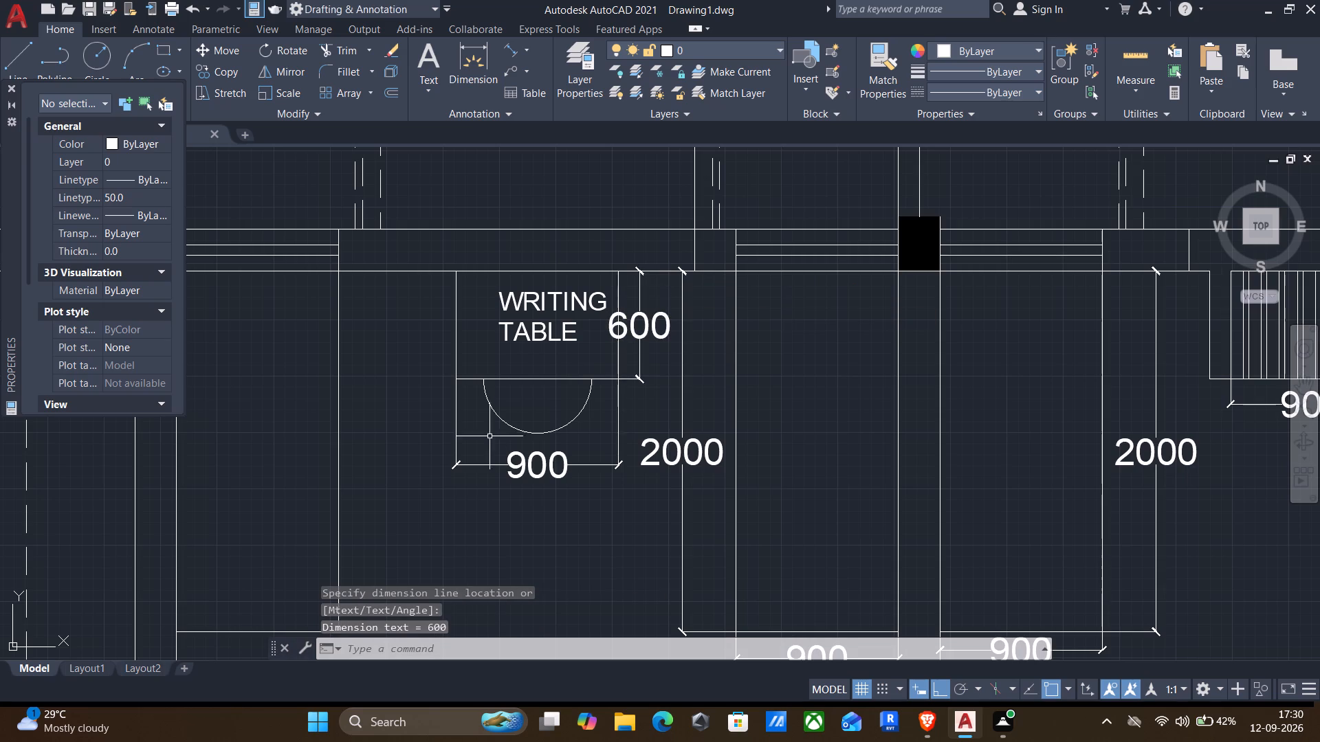
Add an aligned dimension for the length of the bed in Dormitory-1's northwest corner, placed along its east side.
middle_click_drag(459, 459, 737, 449)
scroll(682, 460, "down", 1)
middle_click_drag(615, 470, 731, 409)
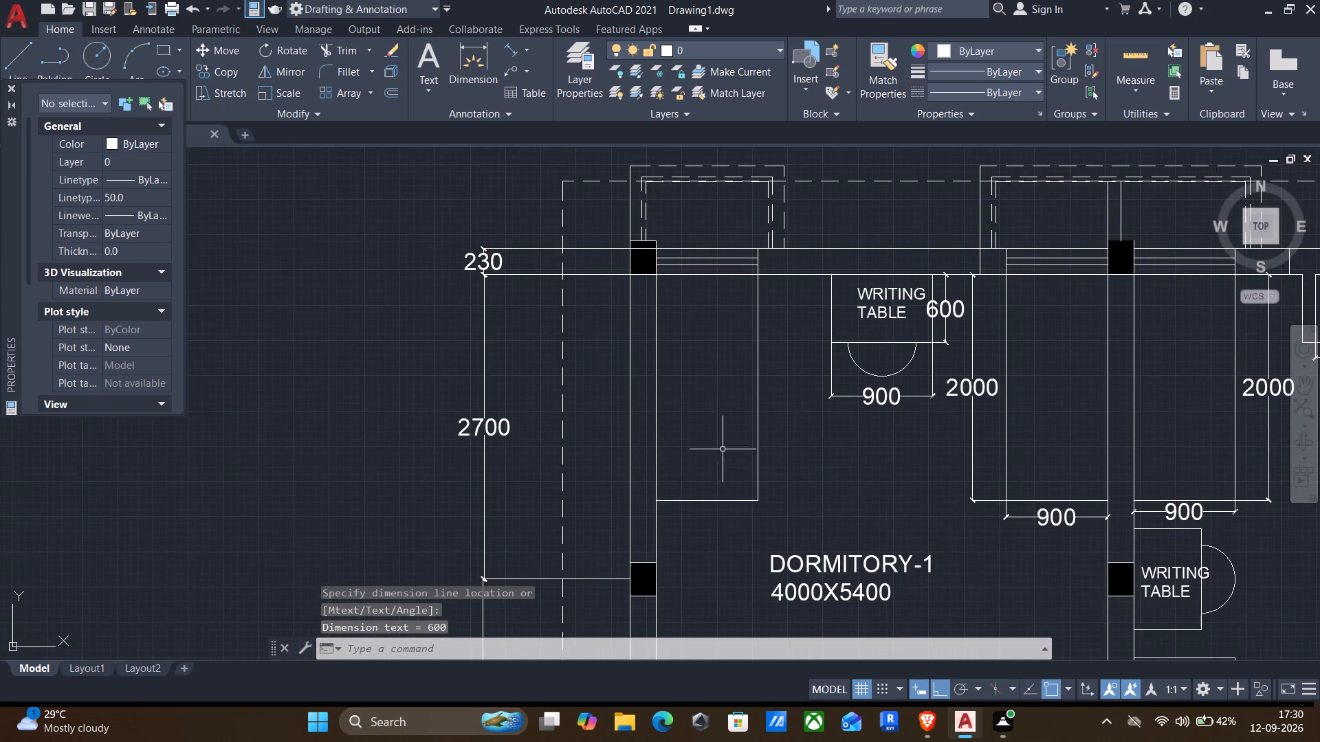
key("Return")
left_click(756, 496)
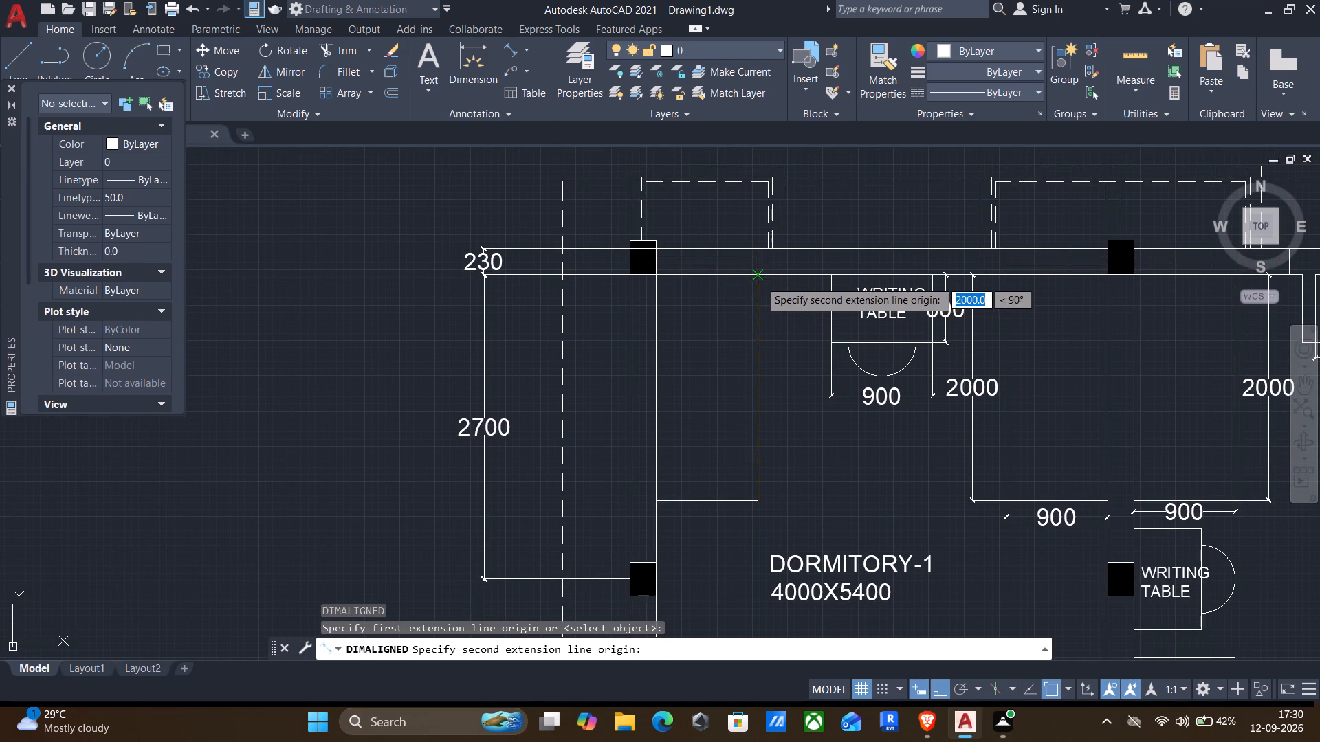
left_click(760, 280)
left_click(789, 295)
Add an aligned dimension for the width of Dormitory-1's northwest bed, placed below its south edge.
key("Return")
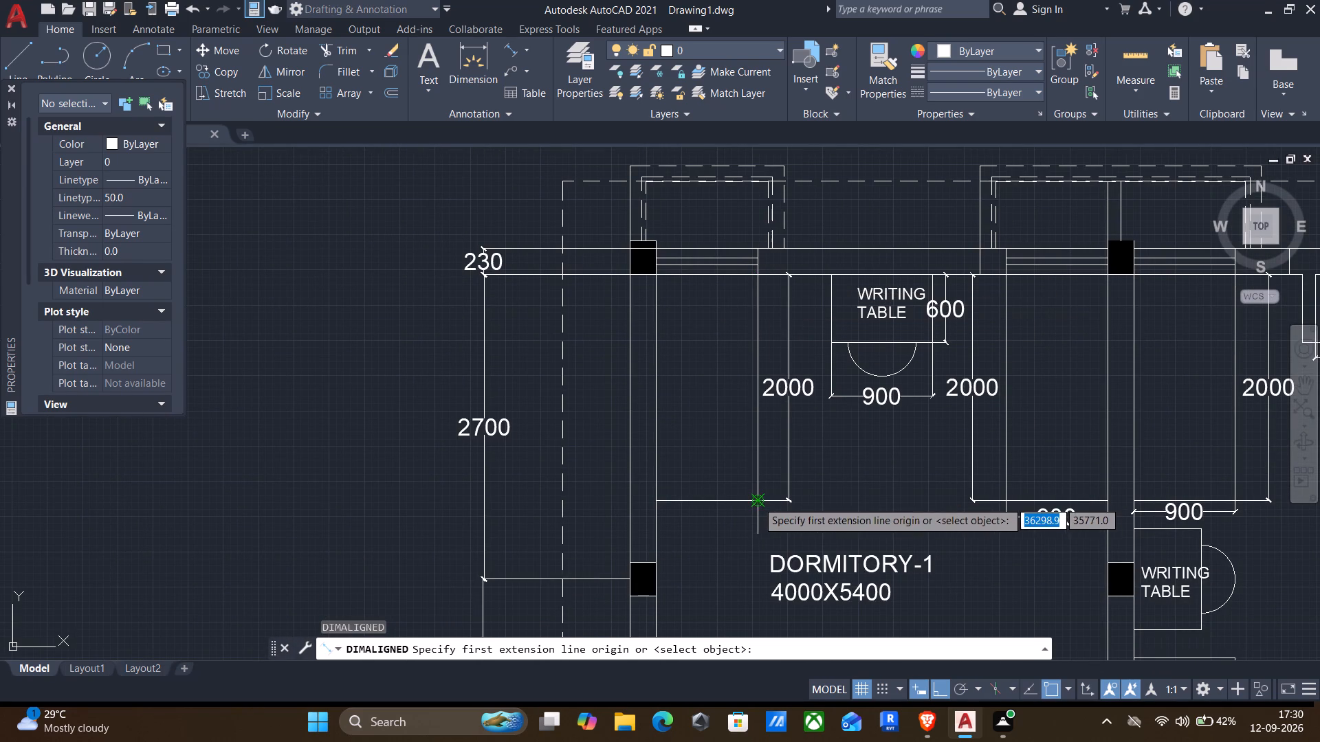
left_click(756, 500)
left_click(656, 504)
left_click(668, 528)
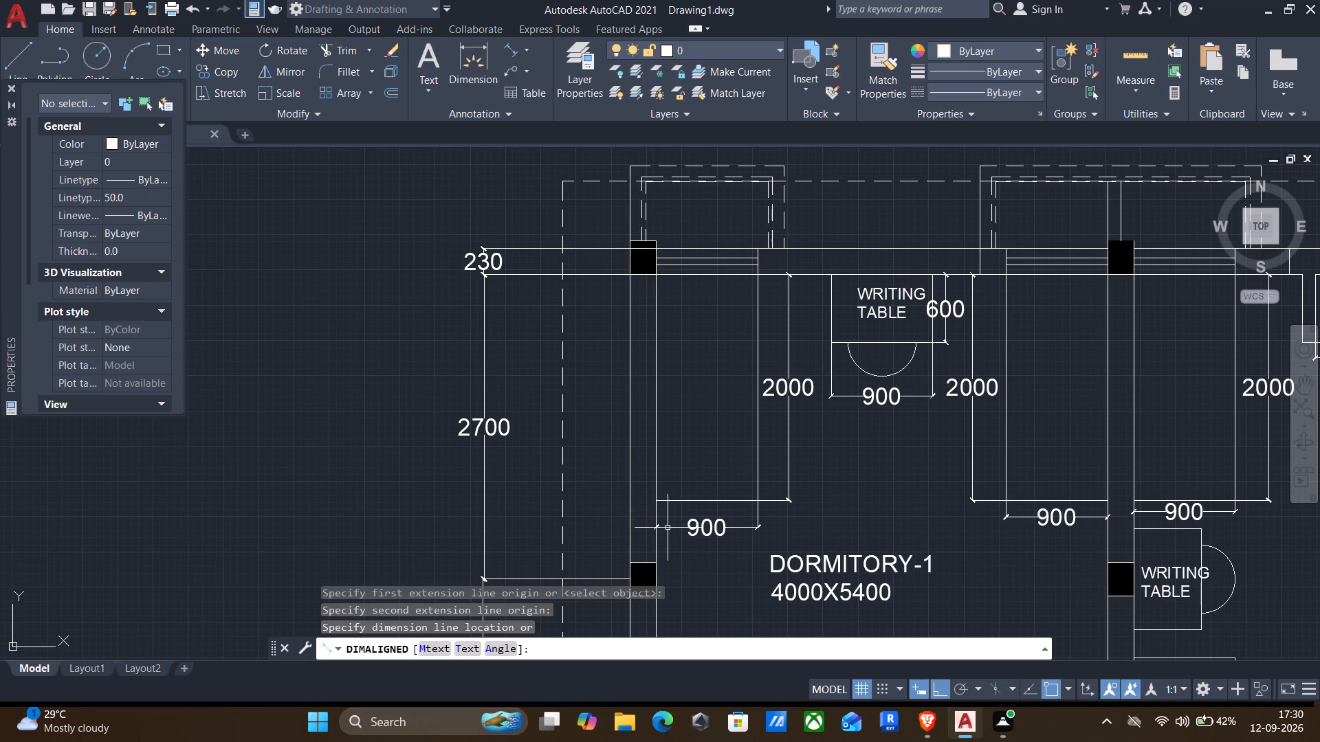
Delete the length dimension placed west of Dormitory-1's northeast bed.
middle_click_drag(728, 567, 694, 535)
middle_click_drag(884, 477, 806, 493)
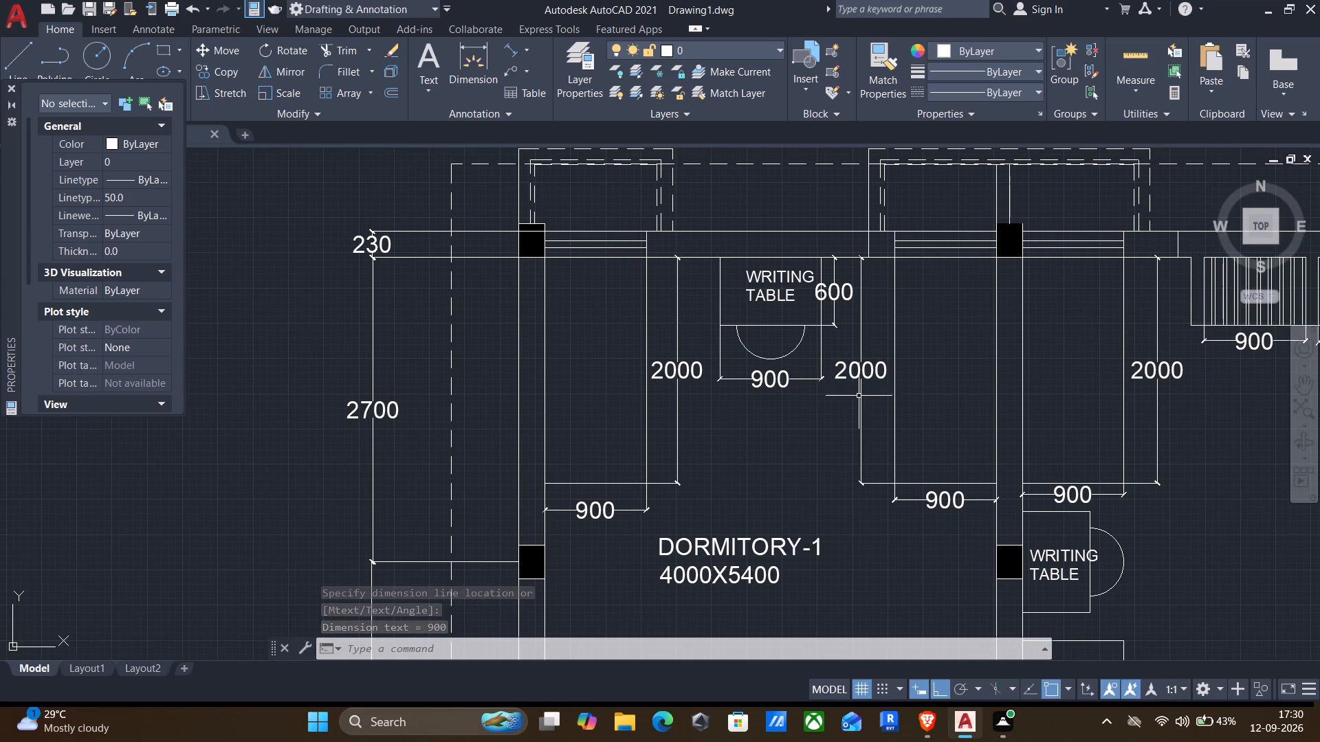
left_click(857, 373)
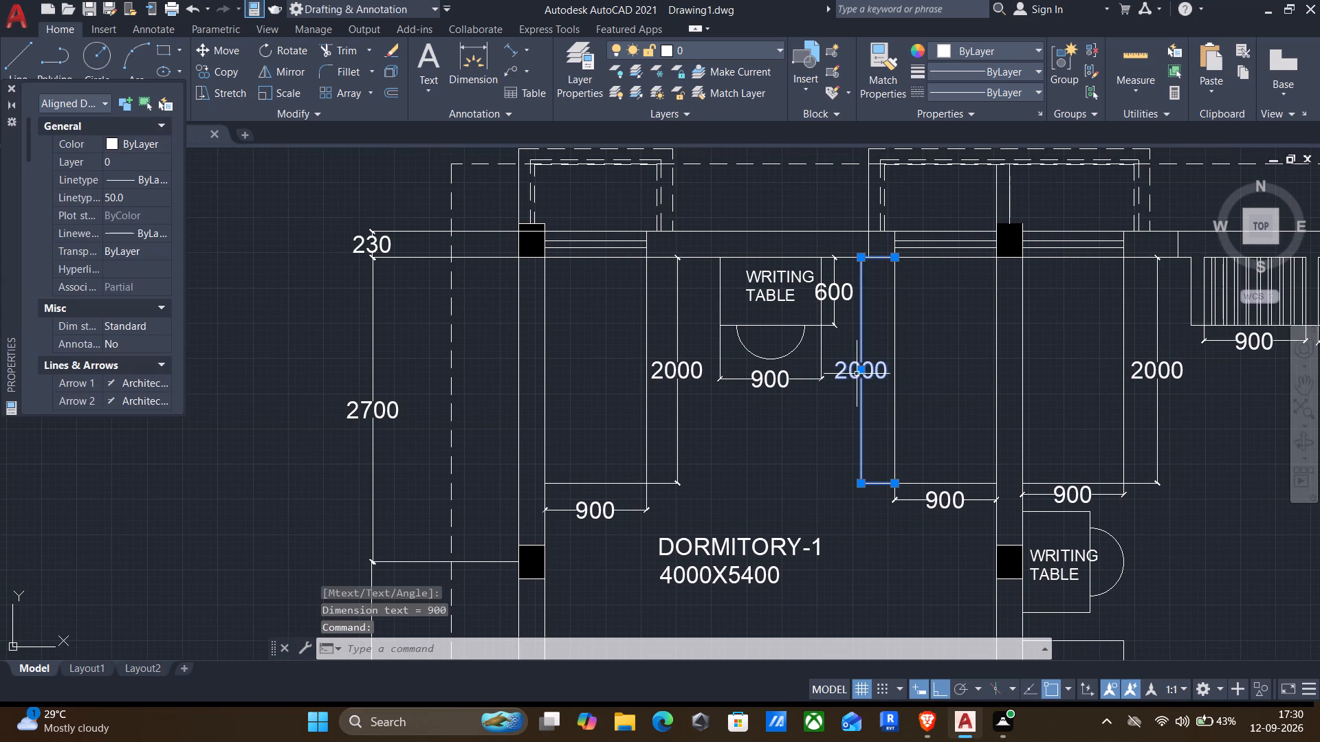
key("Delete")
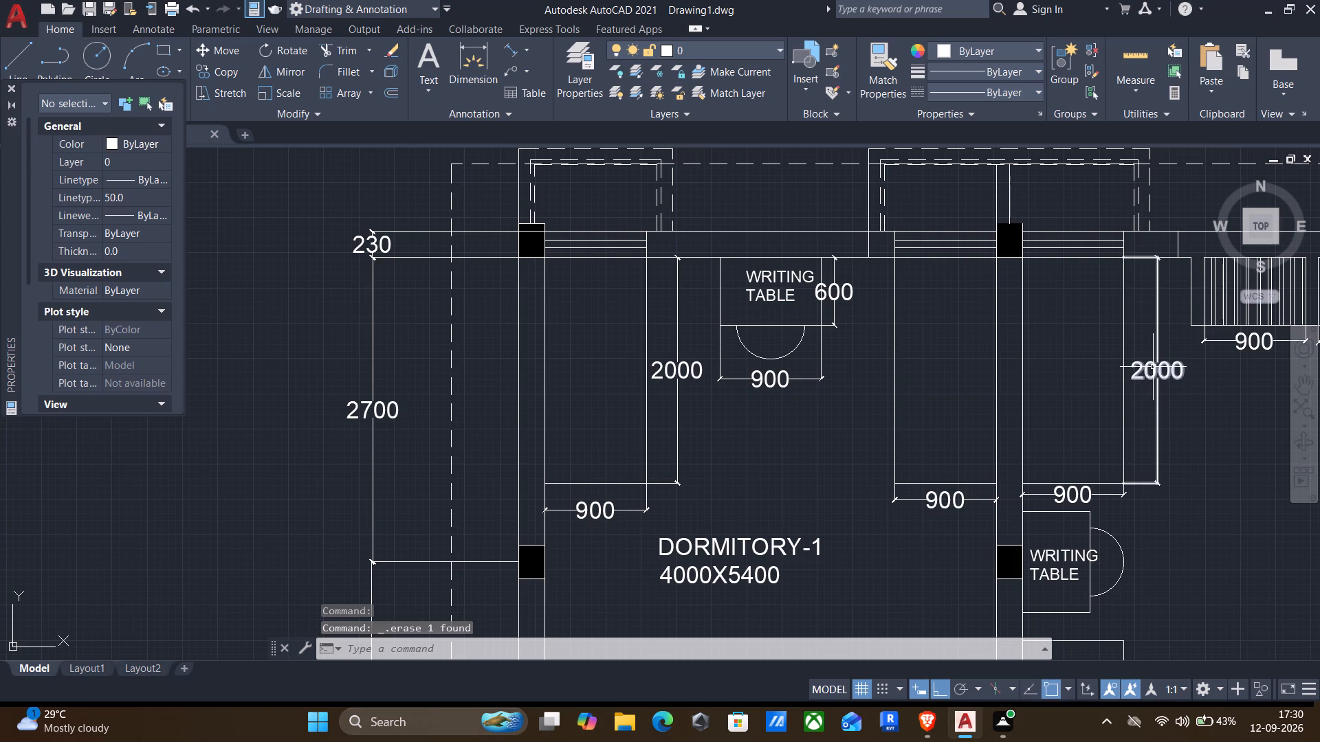
Look over the dimensions placed across Dormitory-1, Dormitory-2 and the toilet for items still undimensioned.
scroll(695, 383, "down", 1)
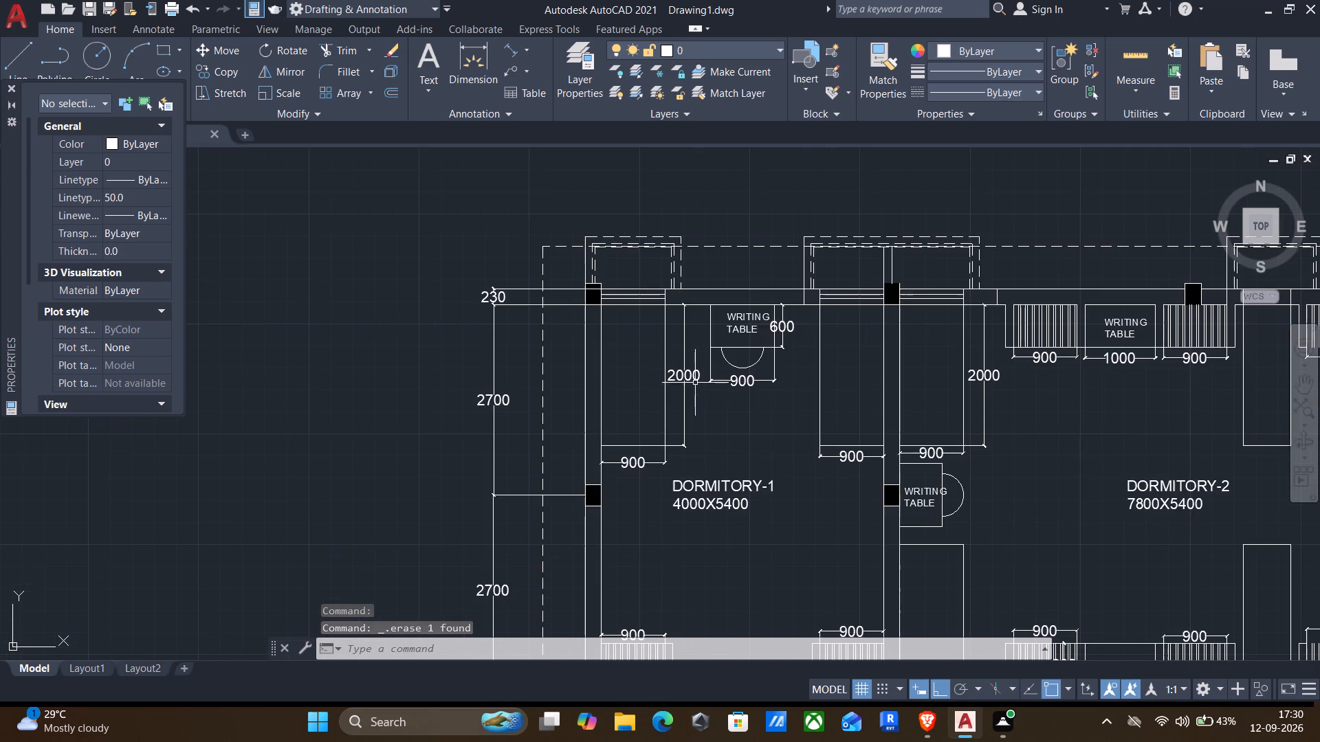
middle_click_drag(918, 418, 751, 443)
middle_click_drag(1010, 479, 880, 354)
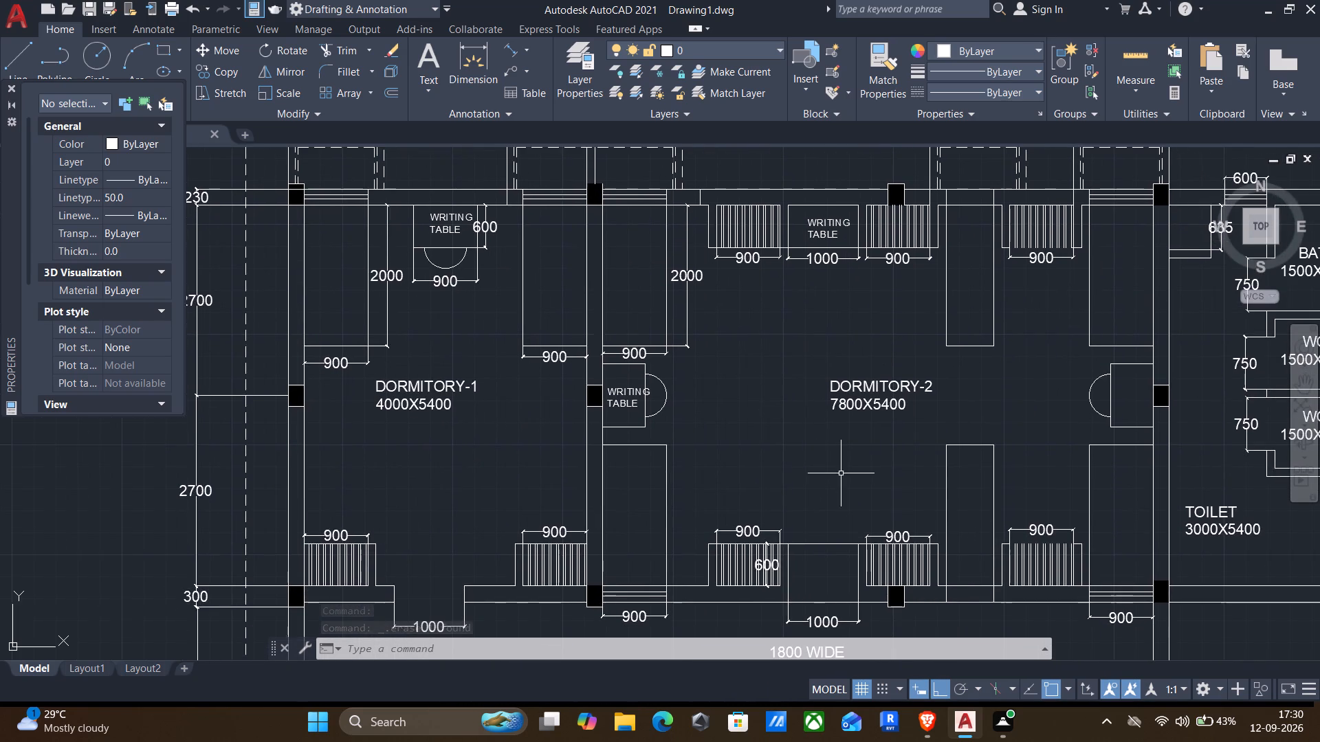
middle_click_drag(836, 486, 883, 401)
middle_click_drag(896, 393, 824, 484)
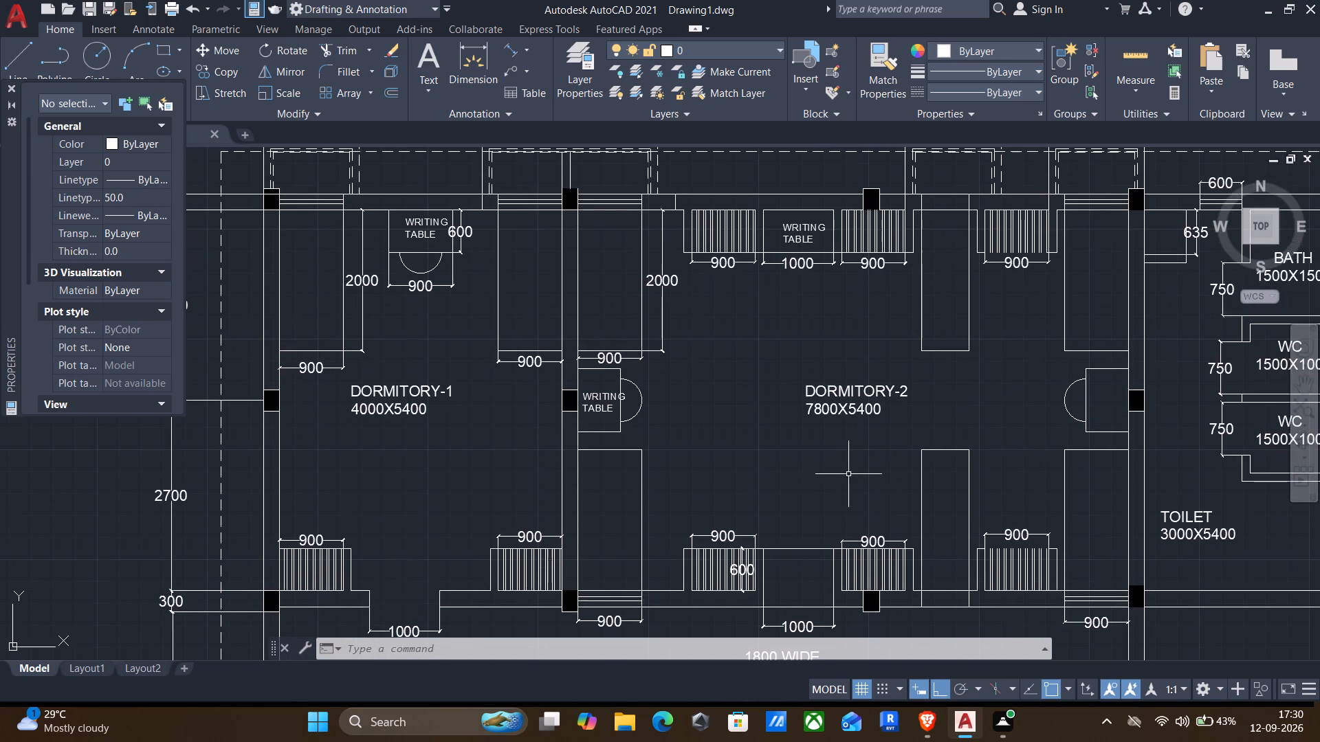
middle_click_drag(856, 470, 808, 486)
middle_click_drag(850, 453, 786, 510)
middle_click_drag(818, 409, 795, 435)
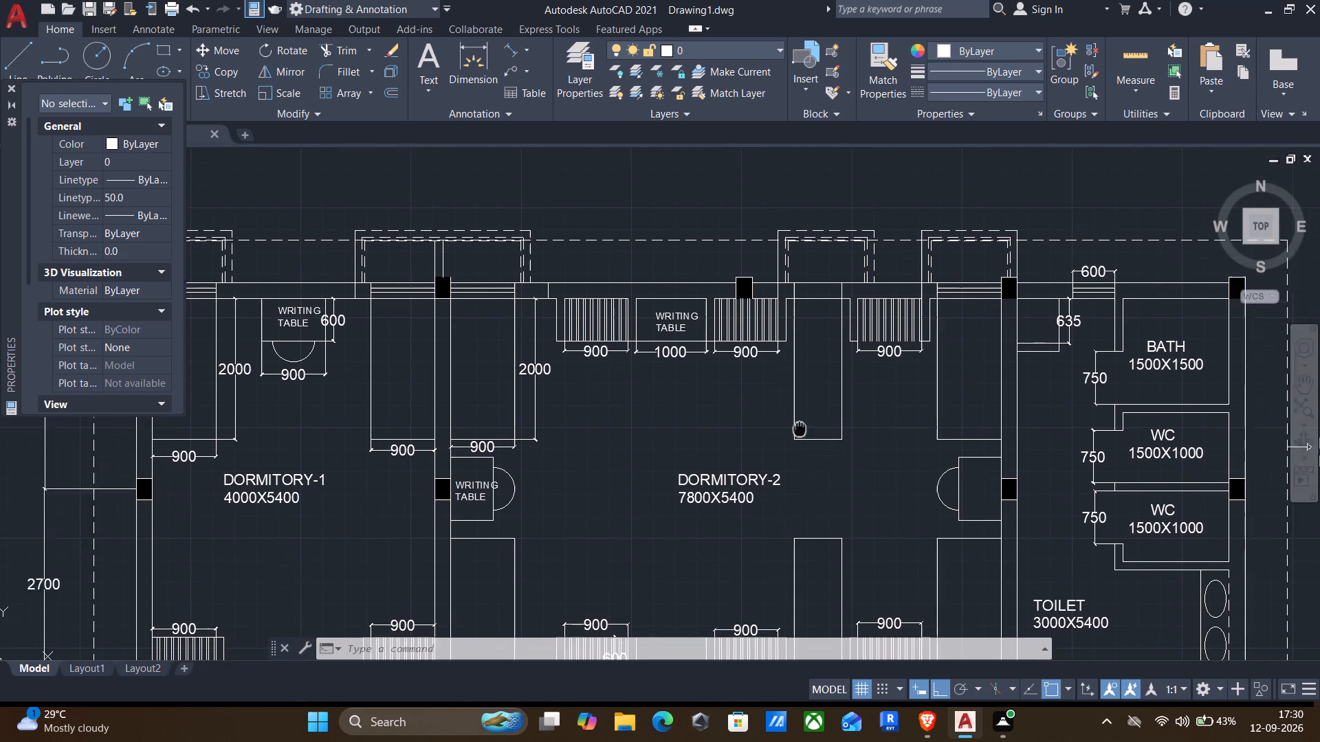
middle_click_drag(795, 435, 806, 496)
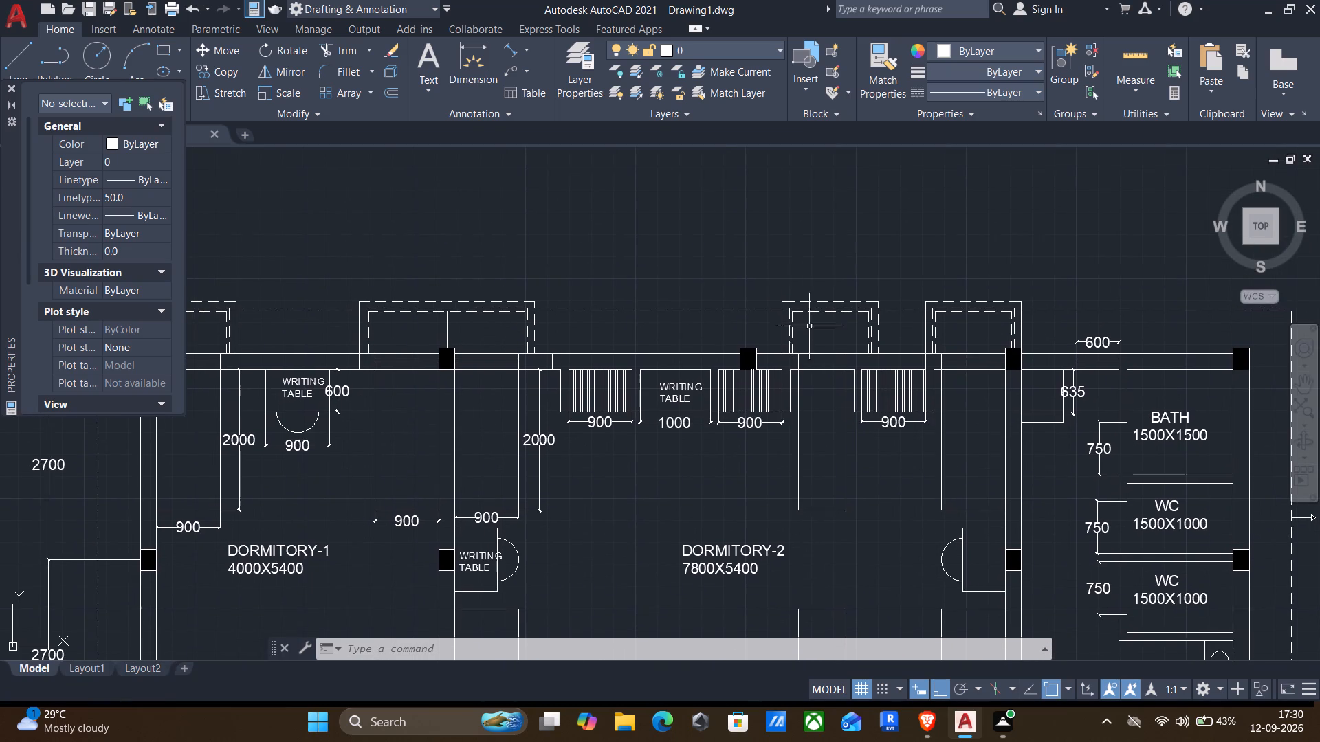
Add an aligned dimension for the depth of the dashed projection outside Dormitory-2's north wall, just east of the middle column, placed on its west side.
left_click(514, 54)
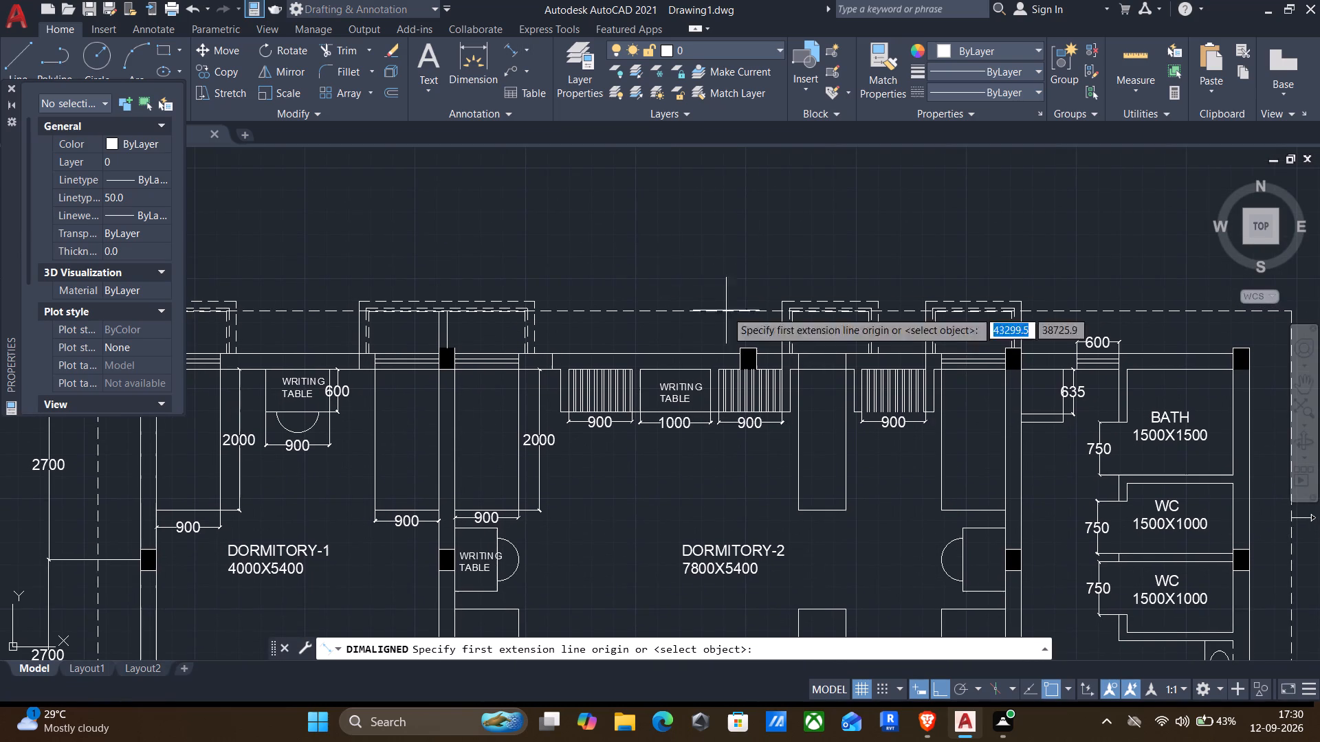
scroll(830, 392, "up", 2)
left_click(701, 291)
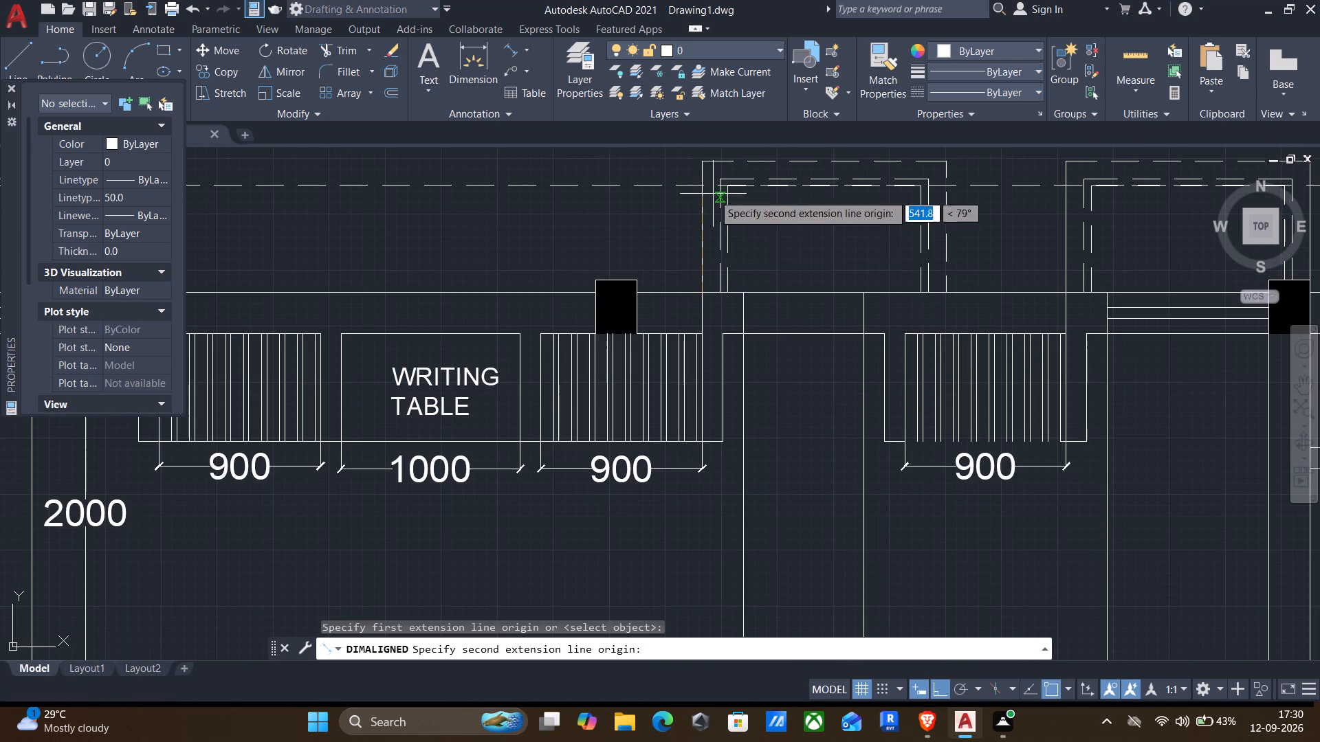
left_click(702, 159)
left_click(651, 168)
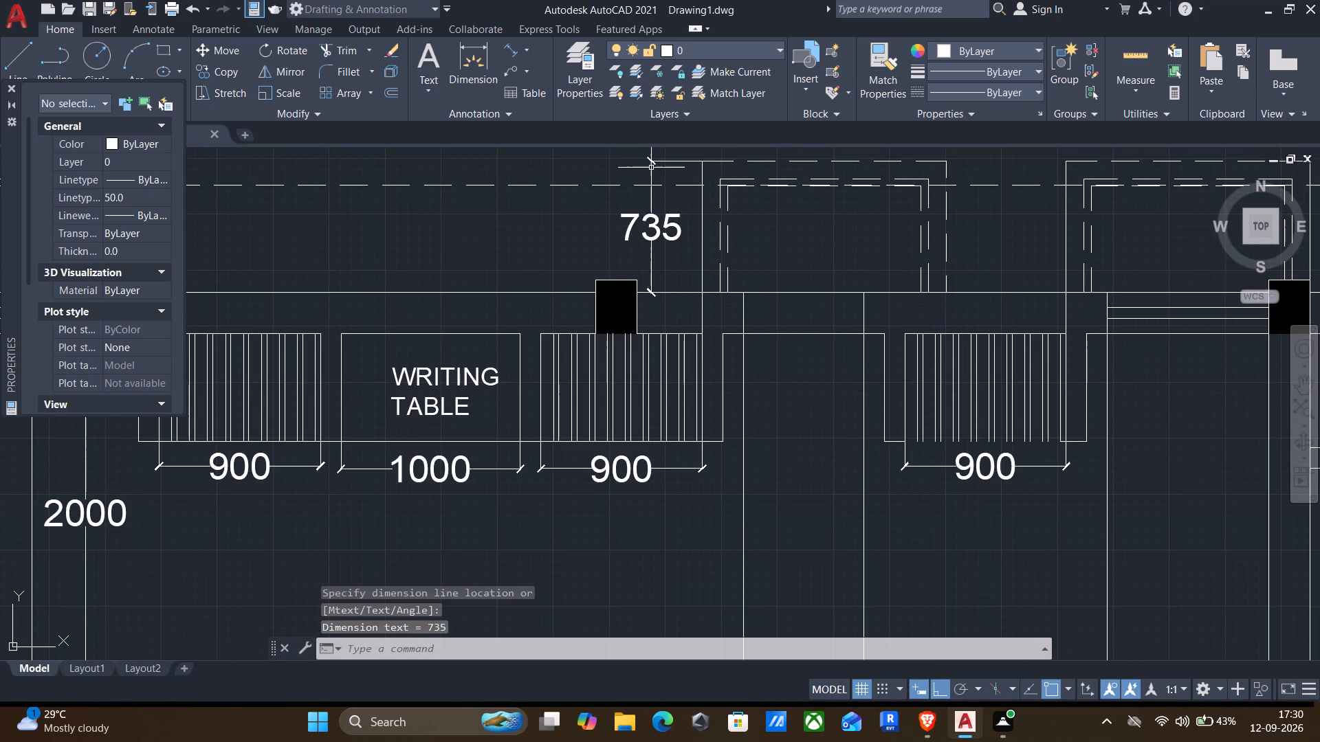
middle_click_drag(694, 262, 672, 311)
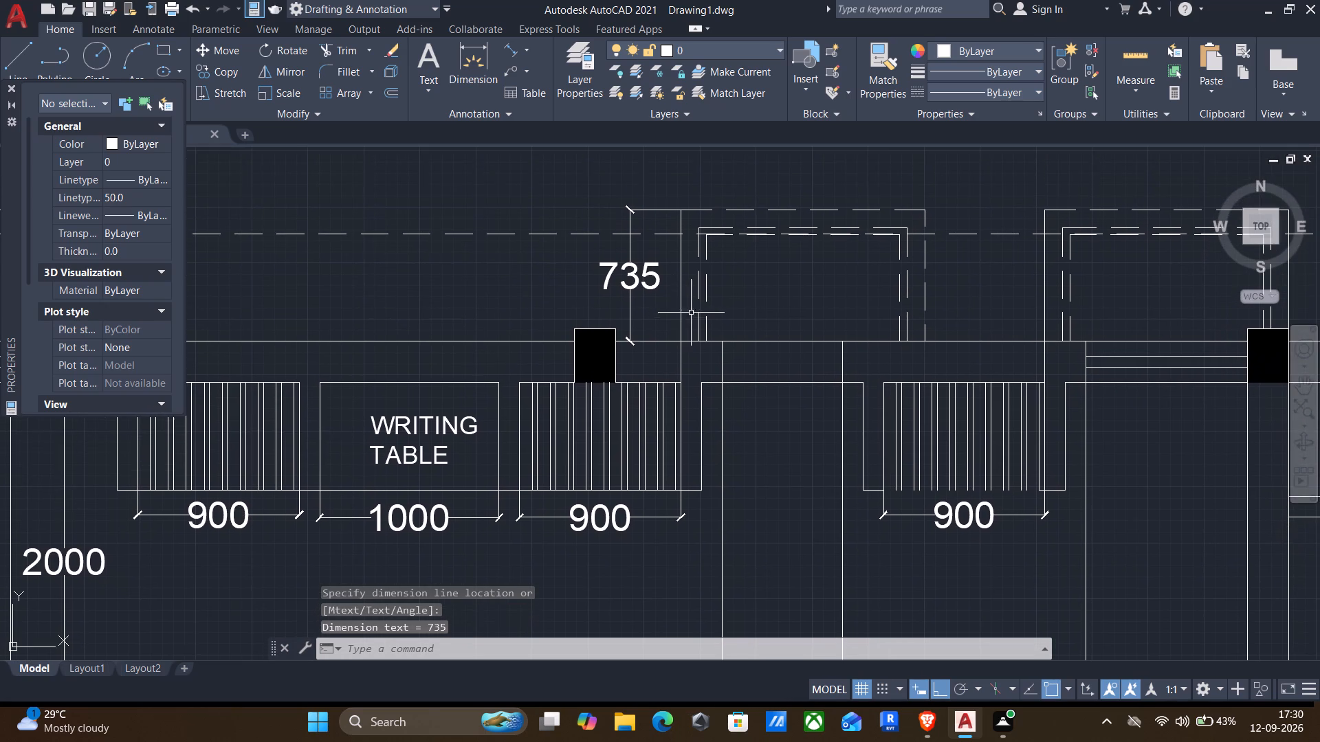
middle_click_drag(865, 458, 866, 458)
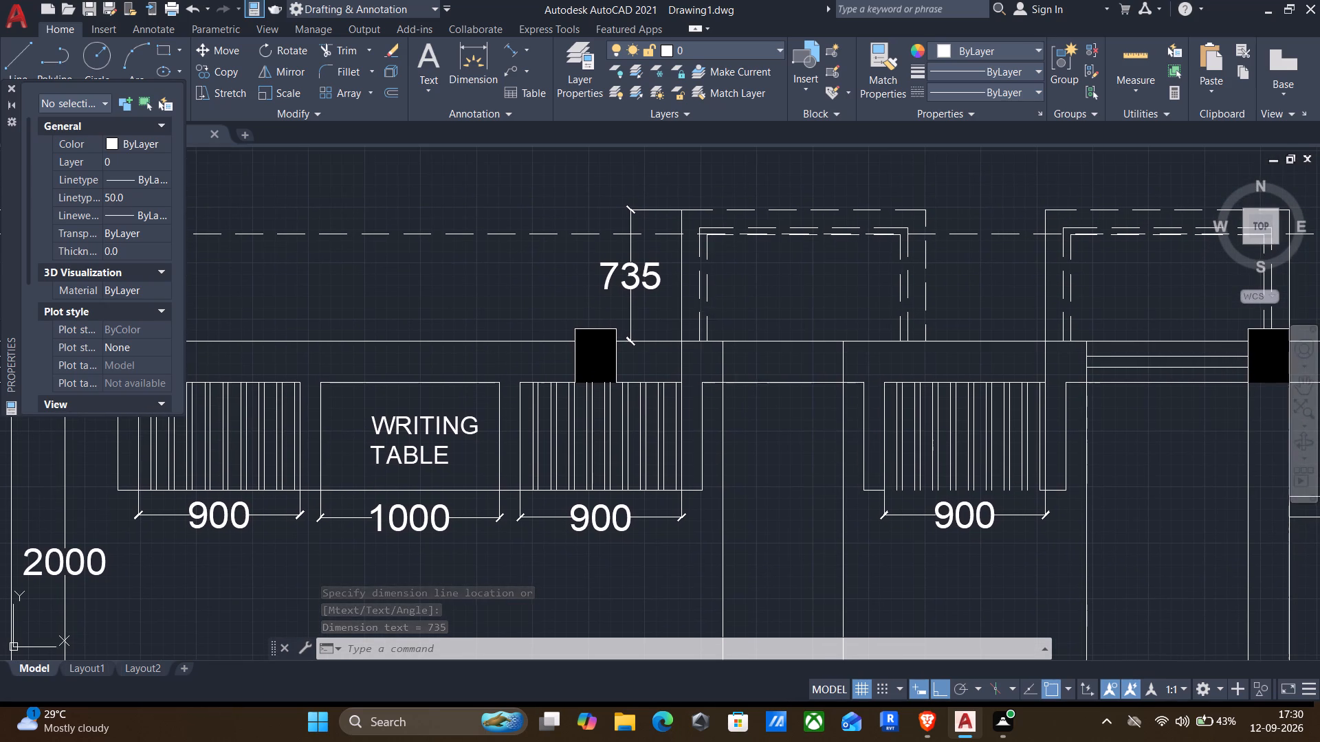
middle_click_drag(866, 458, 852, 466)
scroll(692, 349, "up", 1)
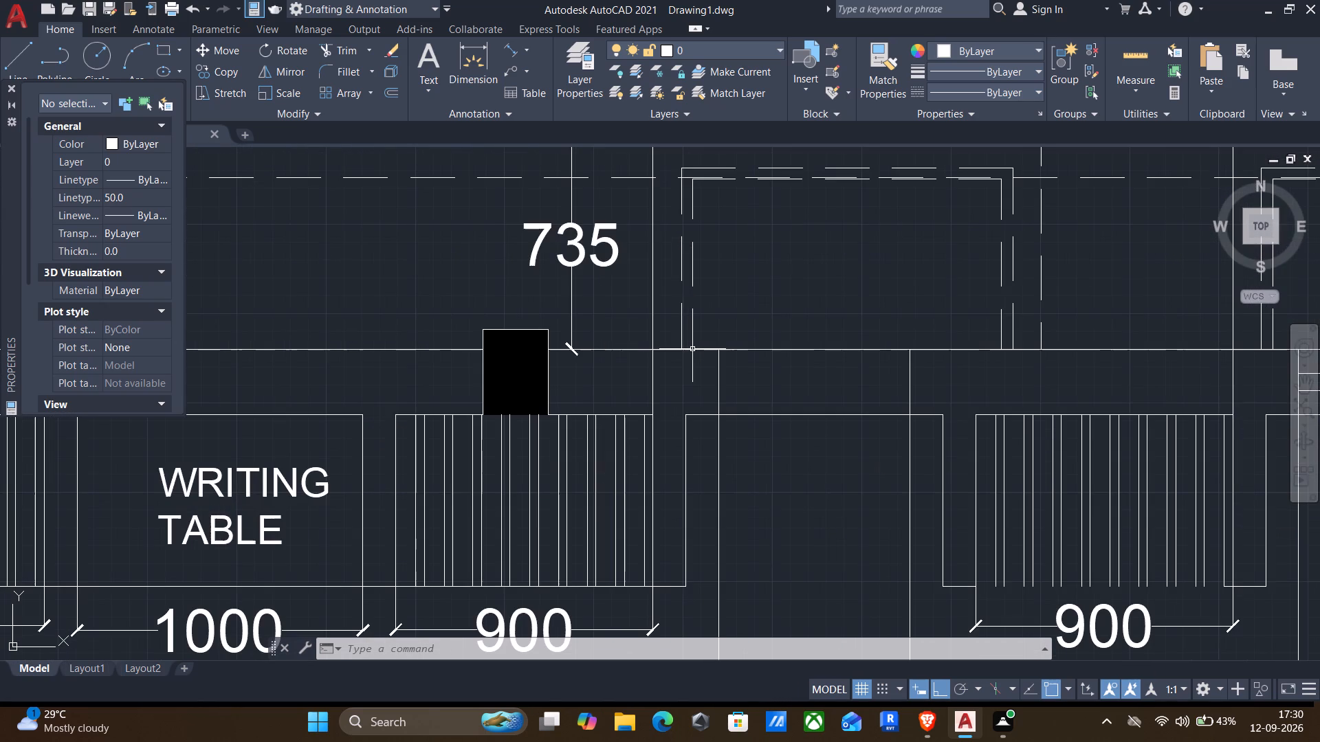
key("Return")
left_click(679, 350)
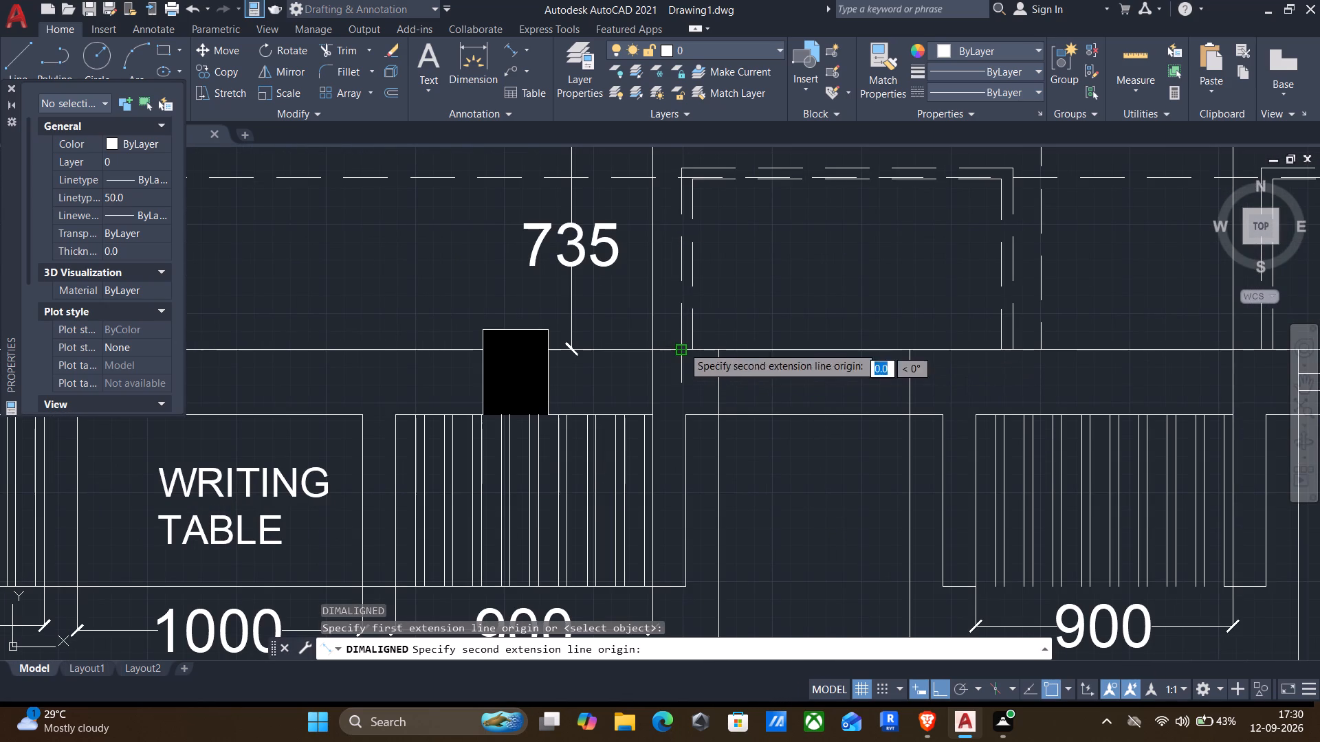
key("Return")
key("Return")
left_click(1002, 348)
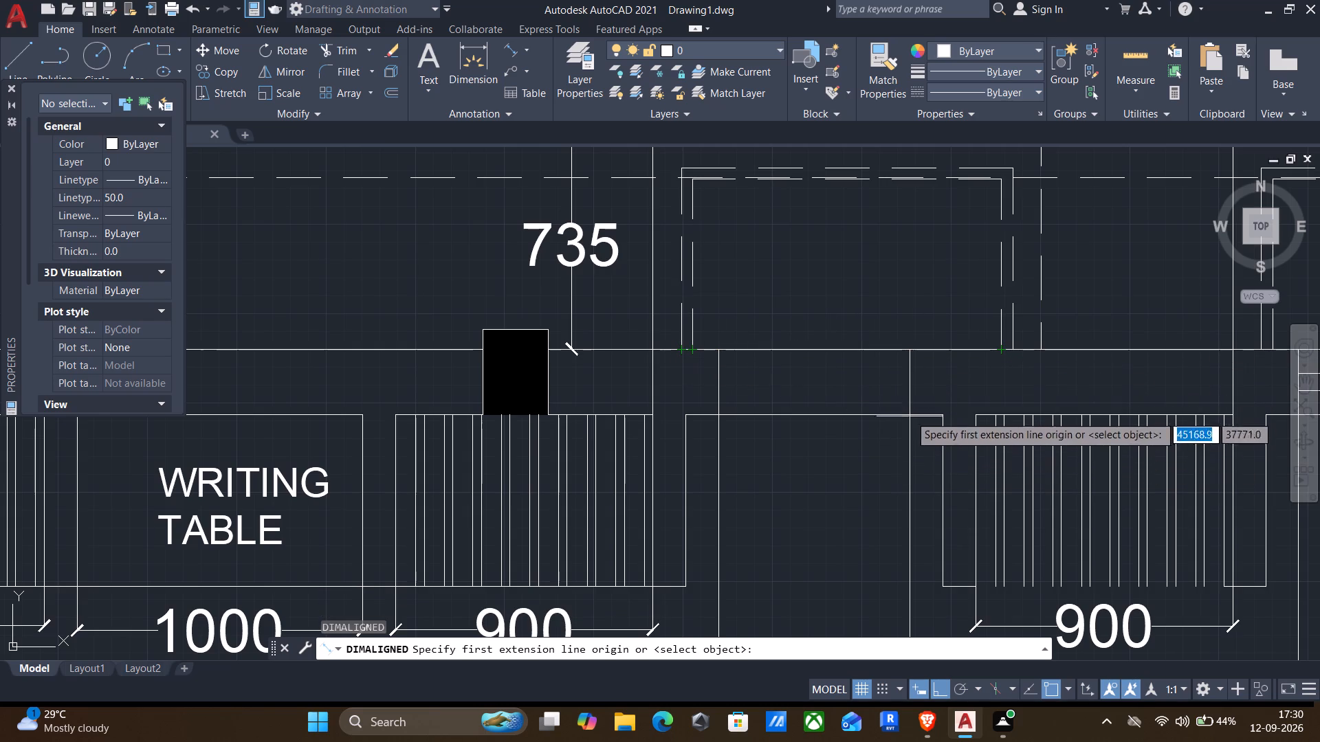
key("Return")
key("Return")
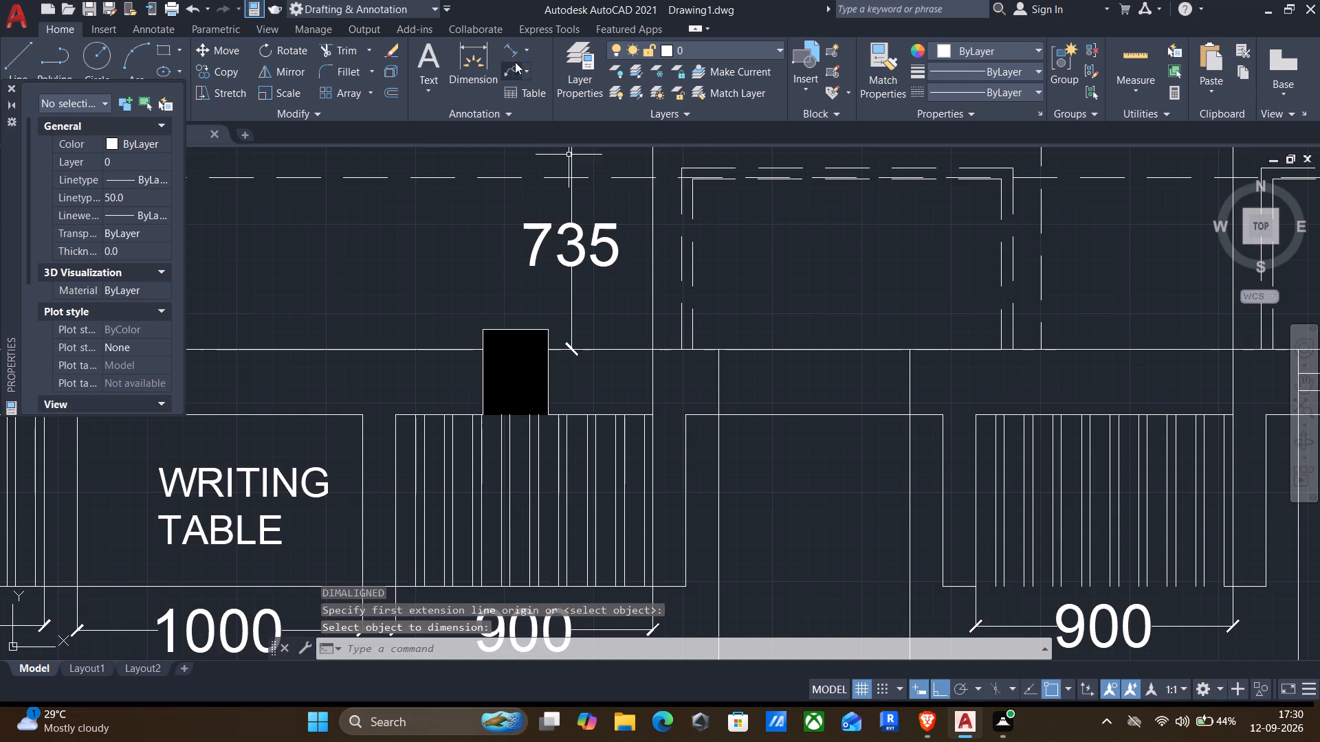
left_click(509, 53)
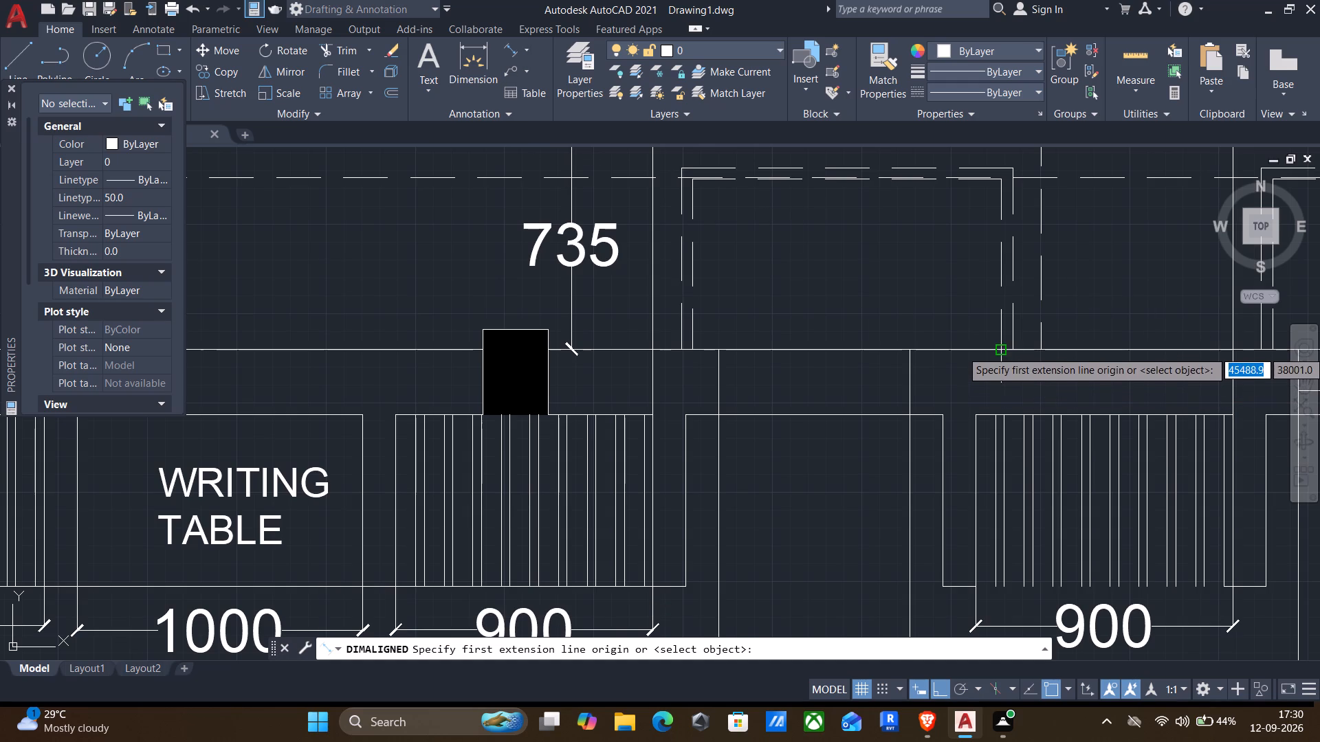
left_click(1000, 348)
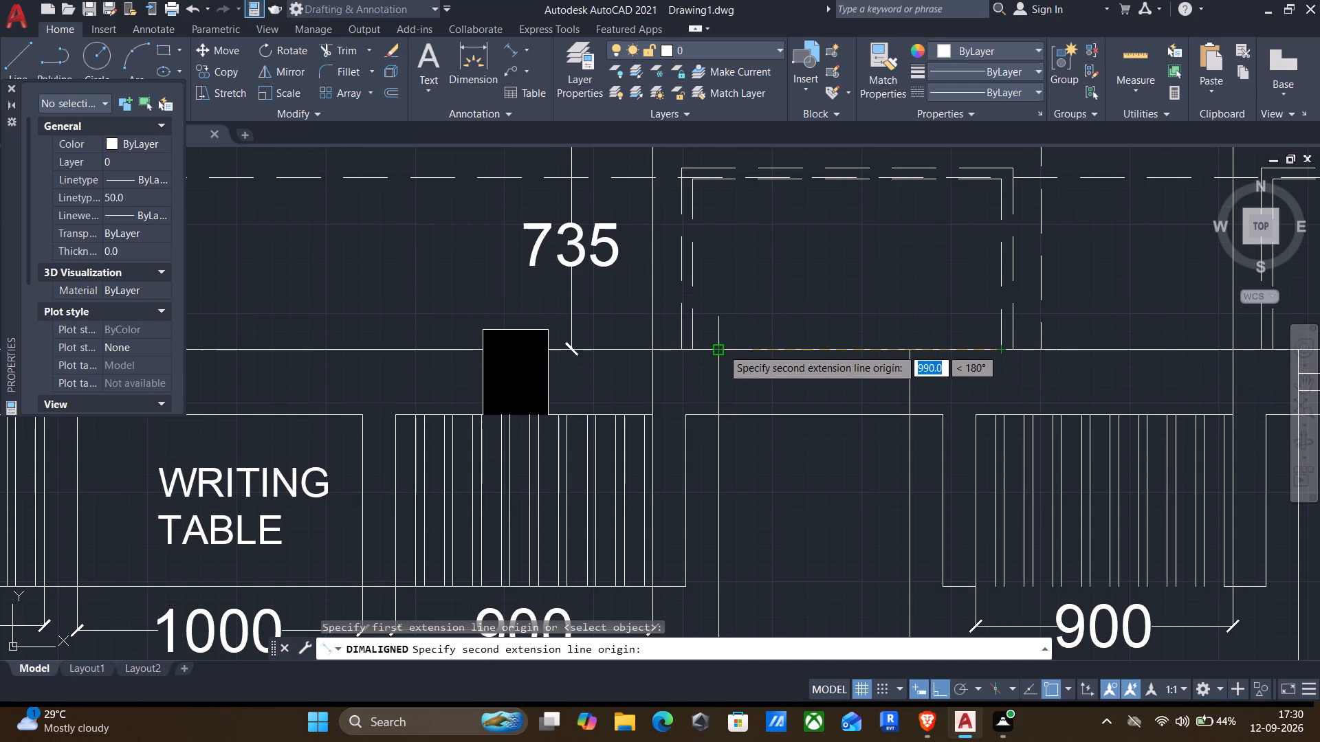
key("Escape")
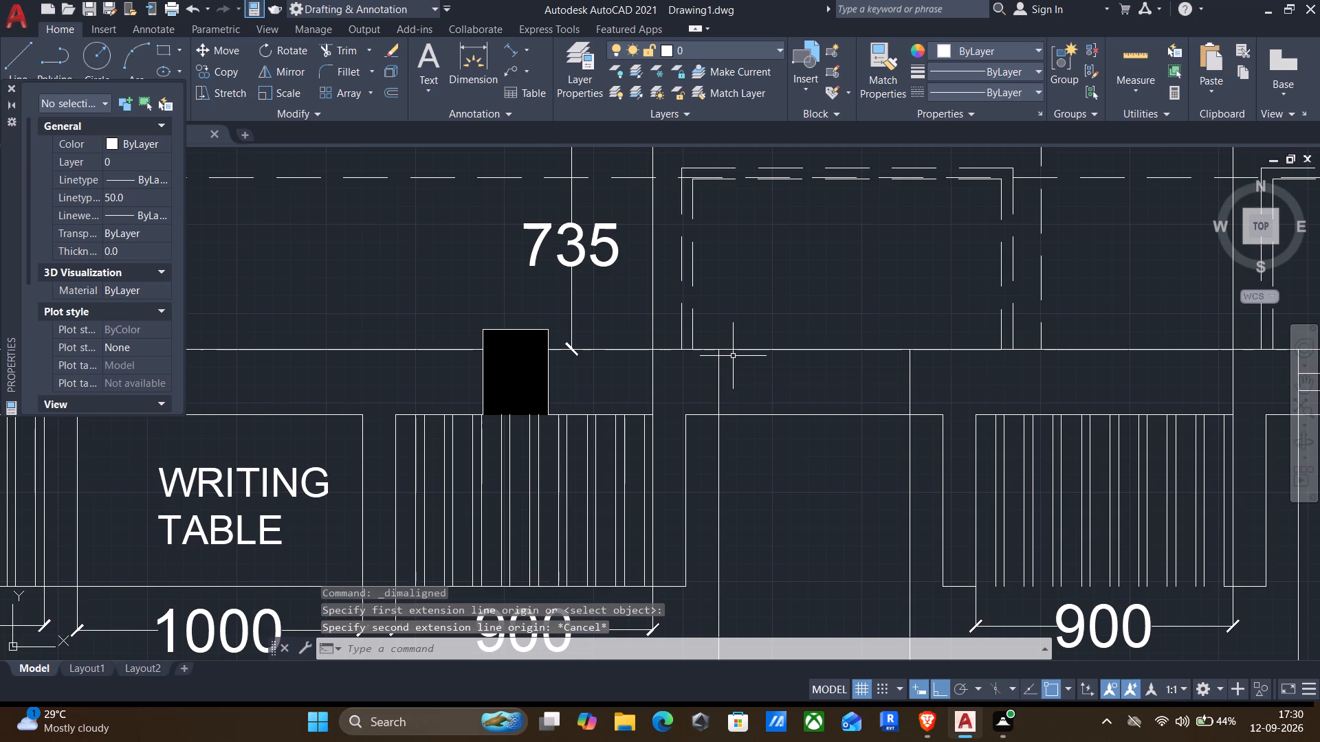
Add a 900 aligned dimension inside the dashed projection just east of Dormitory-2's north middle column, measured eastward along the north wall.
key("Return")
left_click(718, 349)
type("900")
key("Return")
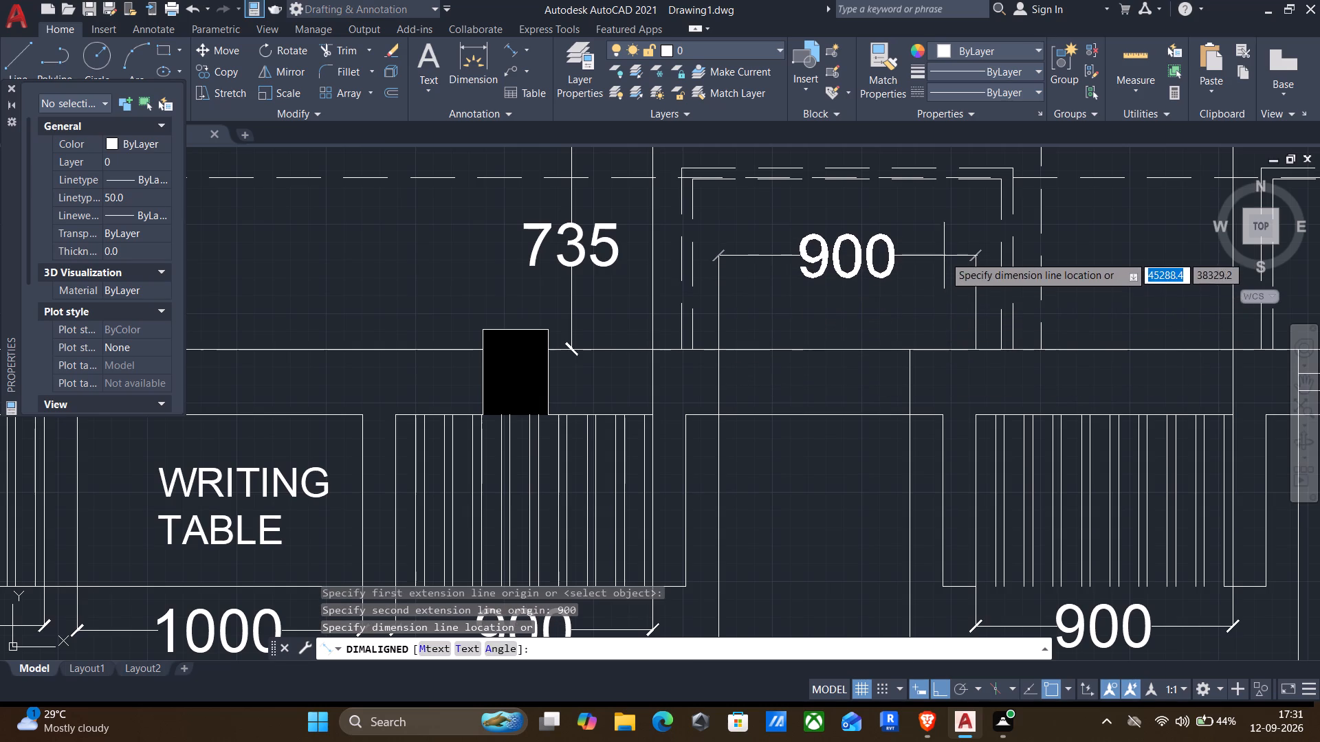
left_click(941, 240)
Add a 900 aligned dimension for the north window just east of the column between the two dormitories, placed inside the dashed projection.
middle_click_drag(888, 352, 1178, 359)
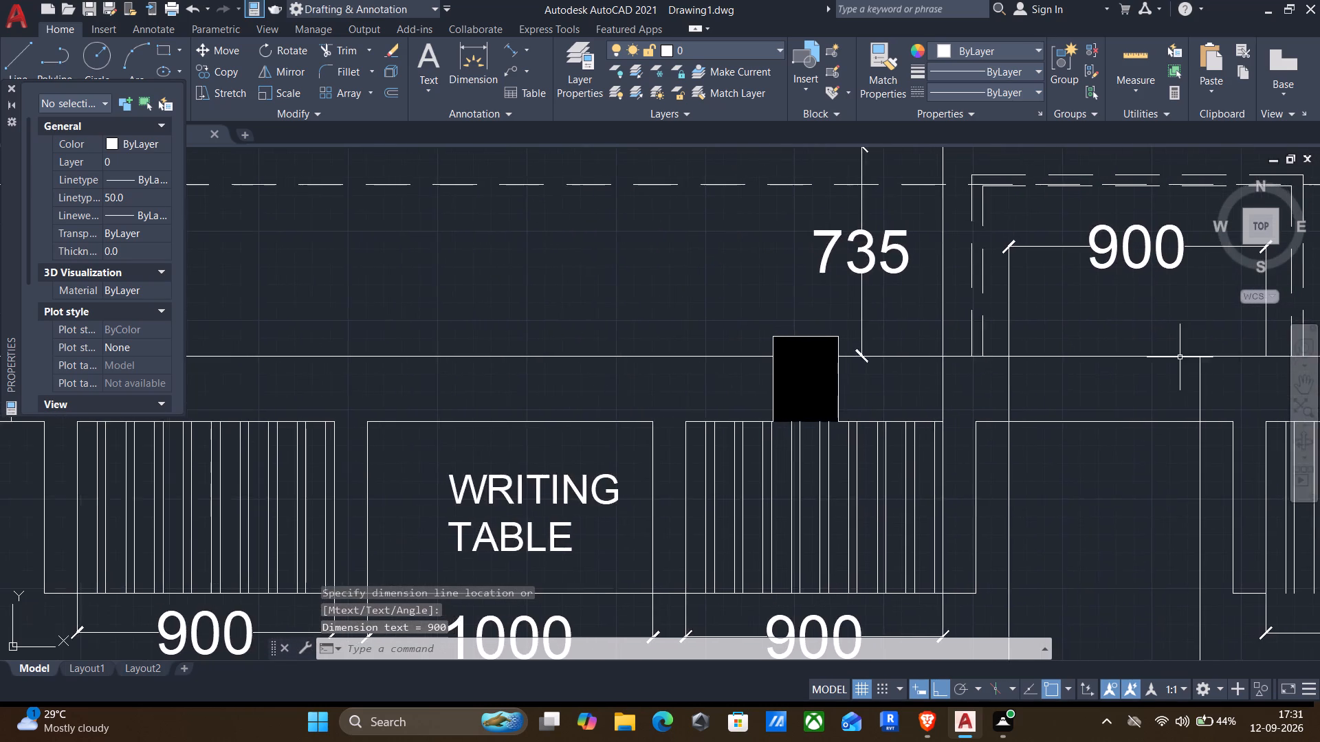
scroll(1127, 382, "down", 2)
middle_click_drag(864, 418, 1147, 423)
key("Return")
scroll(807, 365, "up", 2)
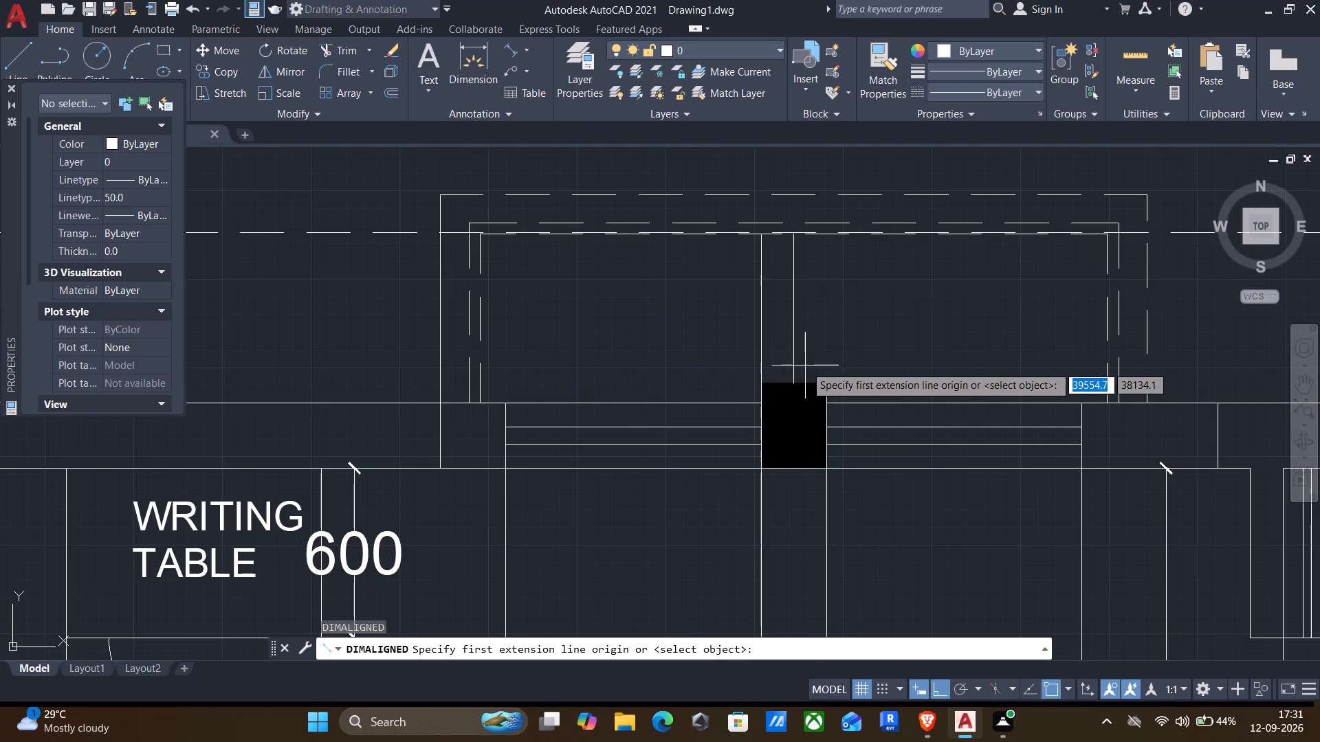
left_click(827, 381)
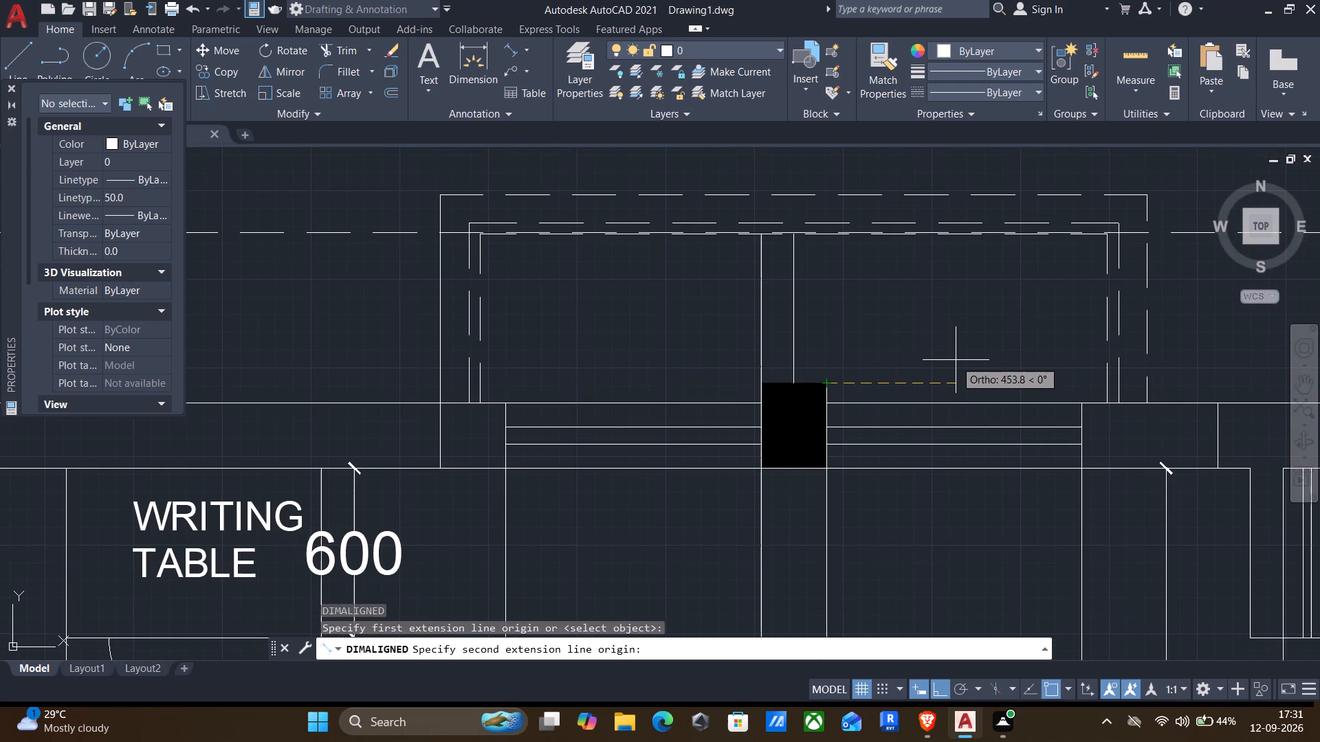
type("900")
key("Return")
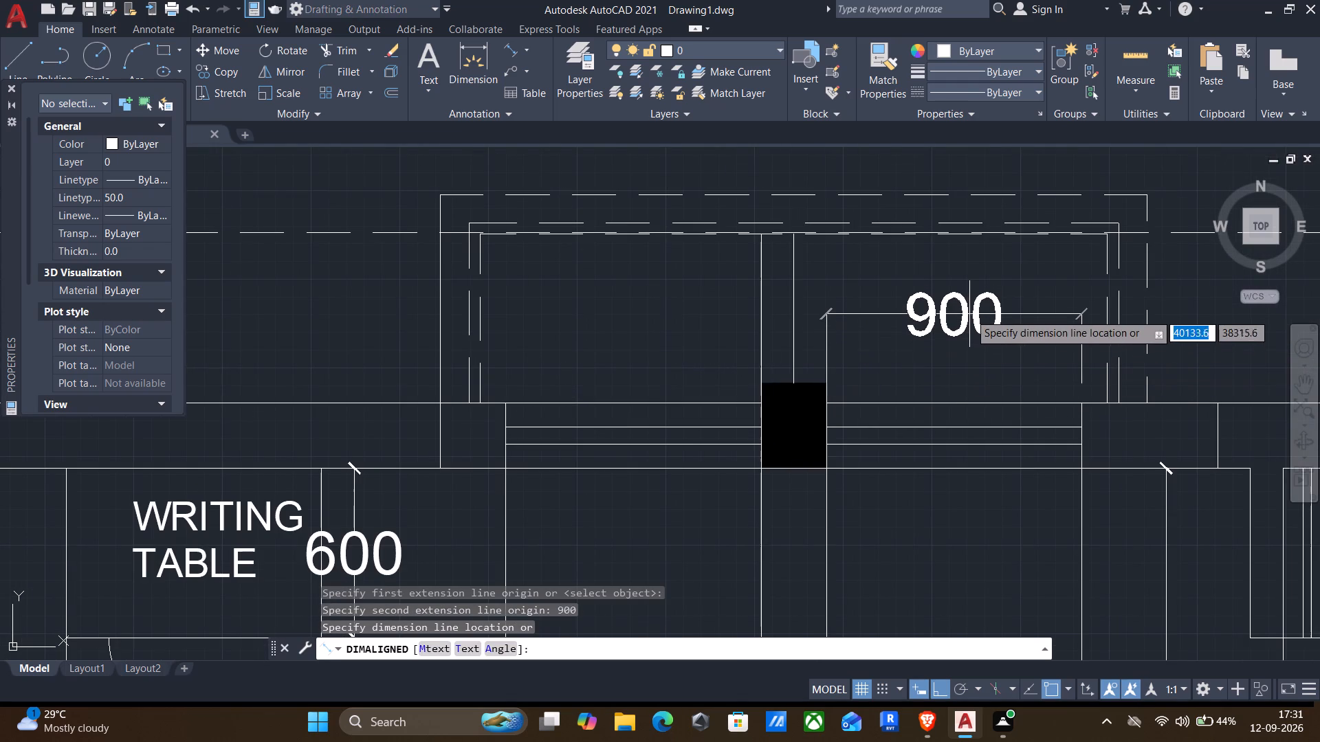
left_click(967, 297)
Add a 900 aligned dimension for the north window just west of the column between the two dormitories, level with its neighbour.
scroll(791, 383, "down", 1)
middle_click_drag(791, 385, 982, 390)
key("Return")
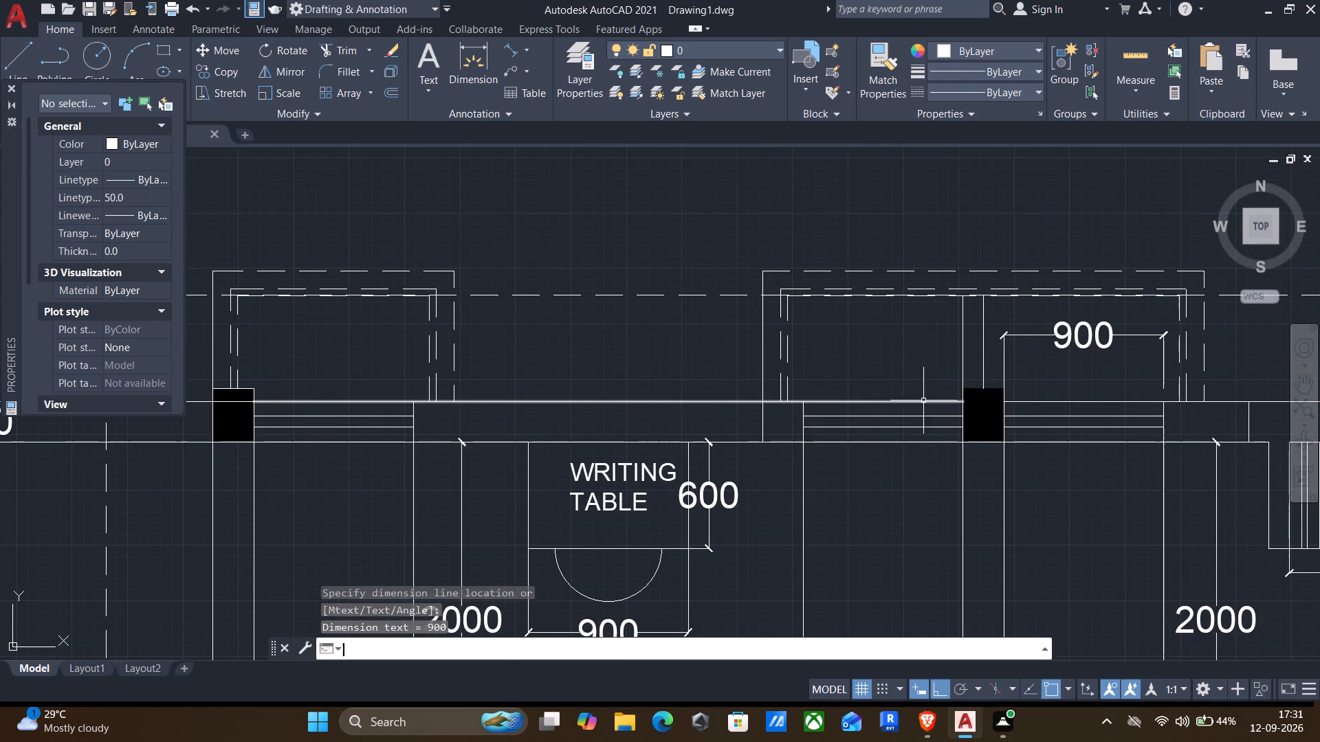
left_click(801, 401)
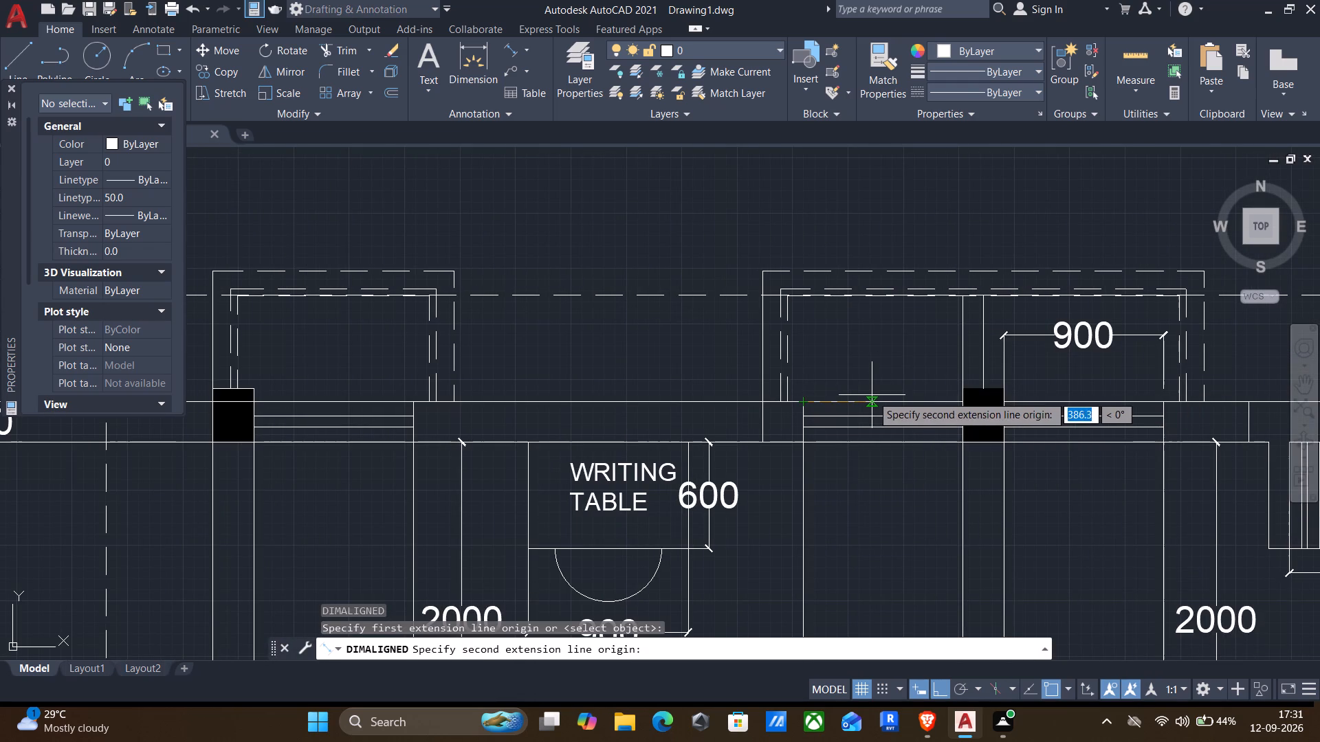
type("900")
key("Return")
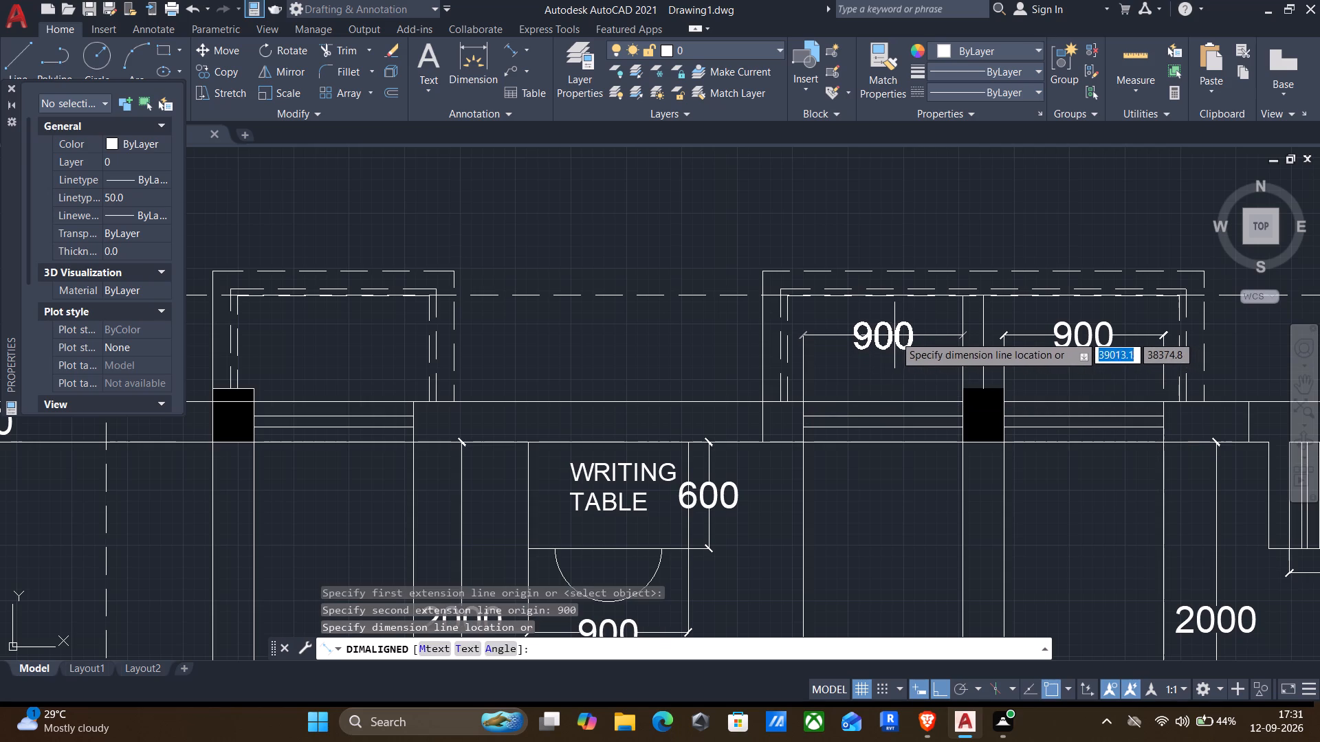
left_click(883, 330)
Add a 900 aligned dimension for Dormitory-1's northwest window, starting beside the corner column and placed inside the dashed projection.
middle_click_drag(874, 351, 1198, 370)
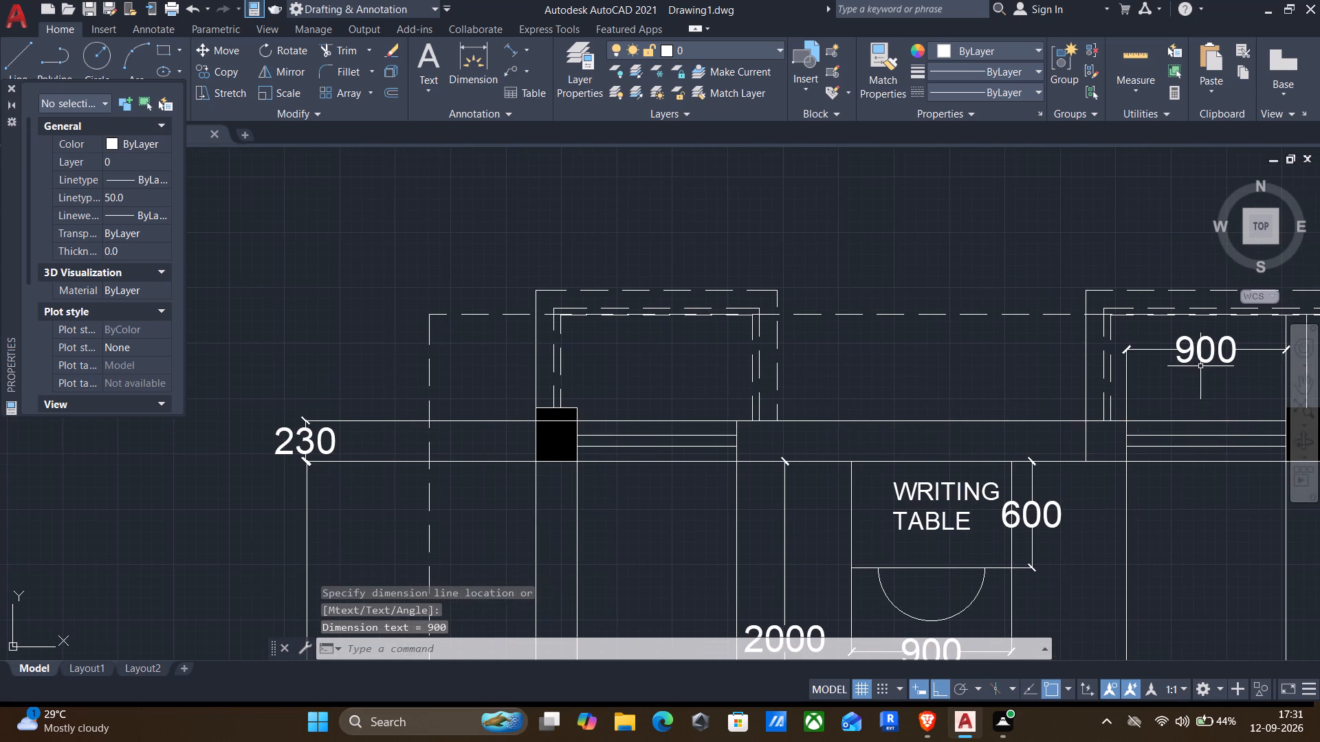
key("Return")
scroll(566, 405, "up", 2)
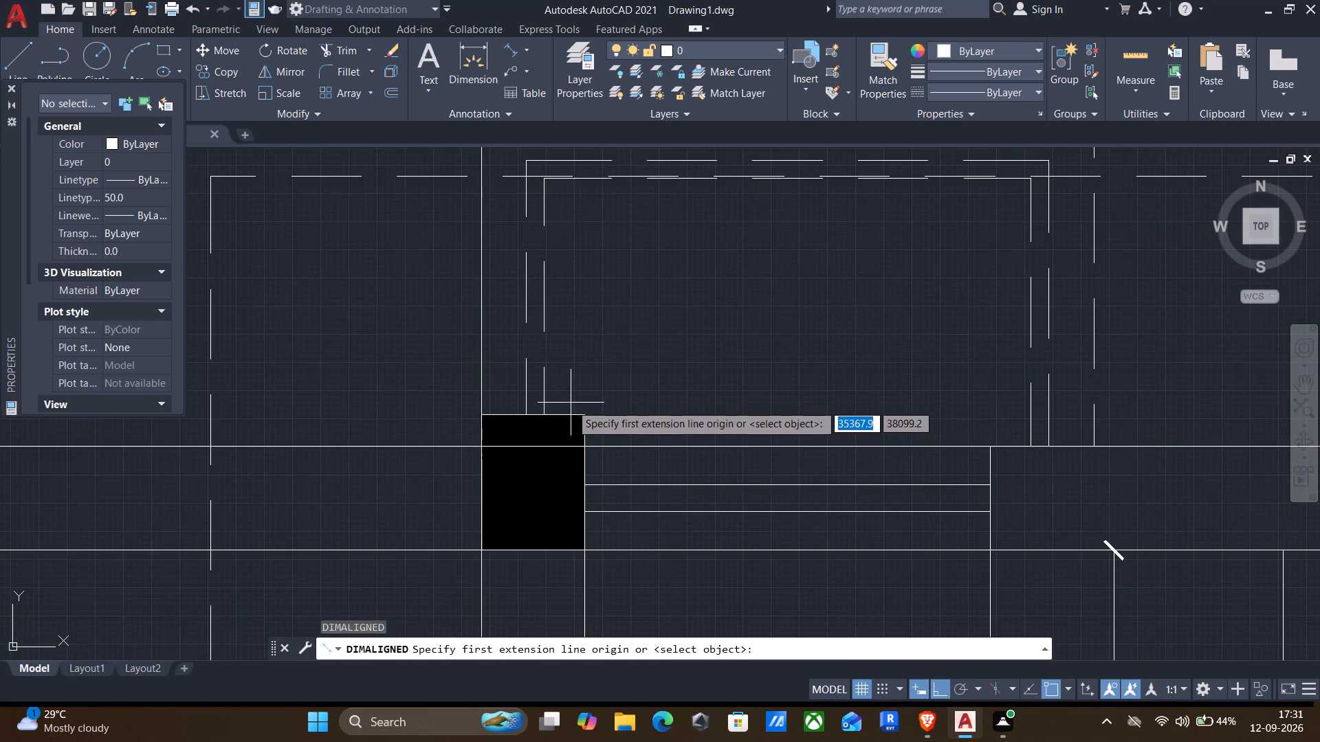
left_click(571, 409)
type("900")
key("Return")
left_click(822, 269)
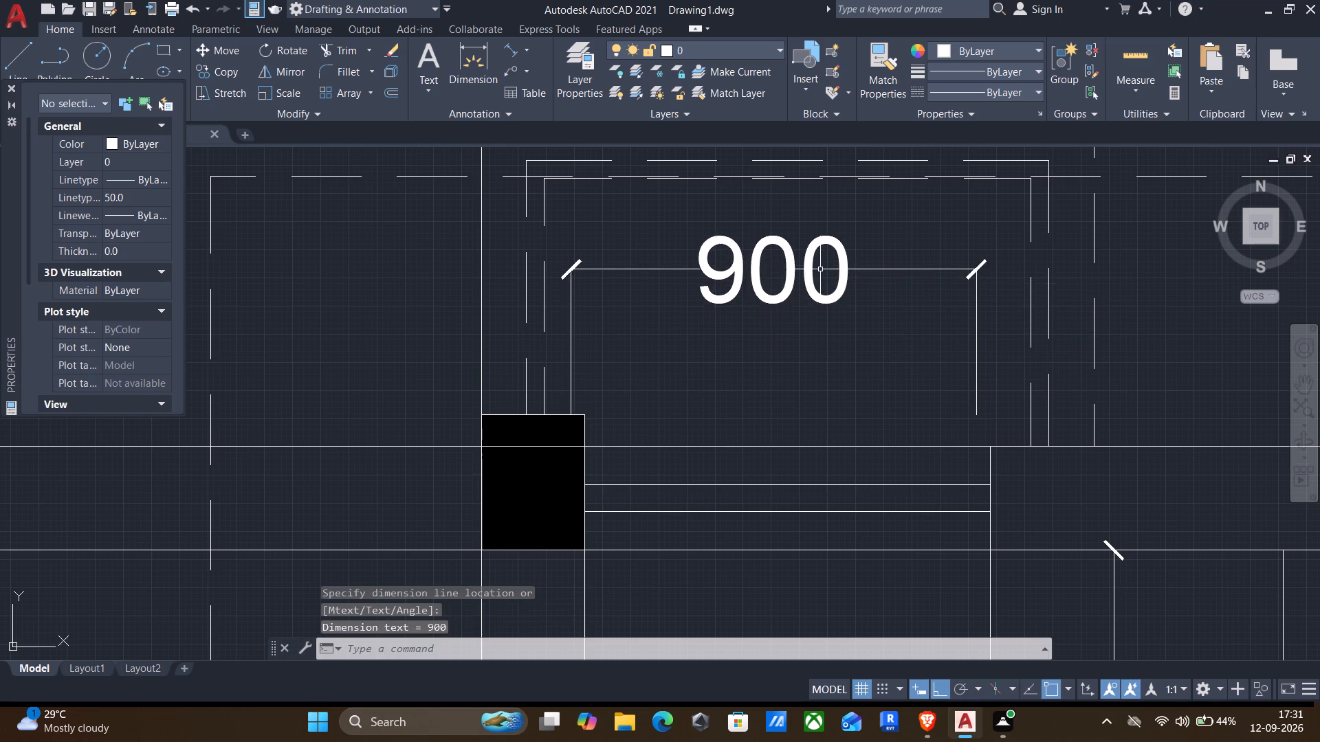
Look over both dormitories, the toilet block and the verandah for items still undimensioned.
scroll(804, 335, "down", 2)
middle_click_drag(811, 396, 696, 403)
scroll(680, 418, "down", 3)
middle_click_drag(681, 456, 533, 481)
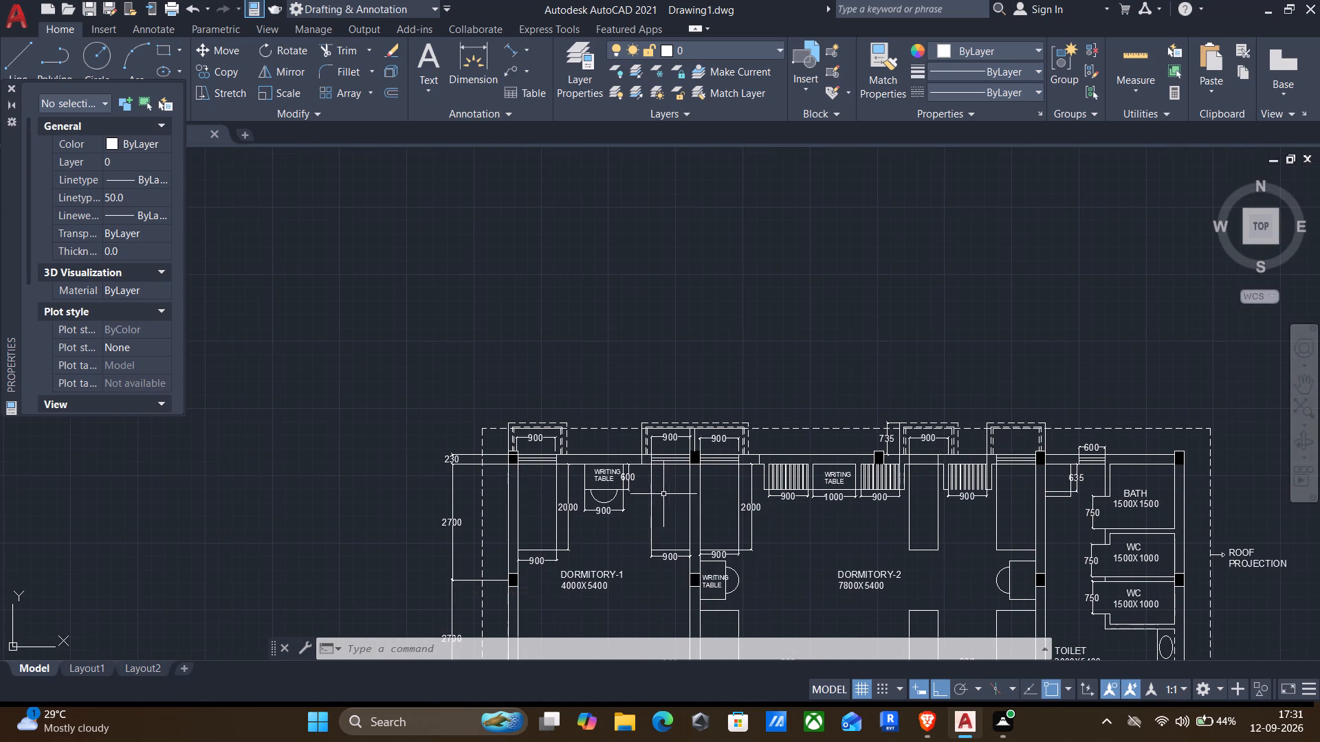
middle_click_drag(734, 521, 631, 542)
middle_click_drag(701, 556, 694, 495)
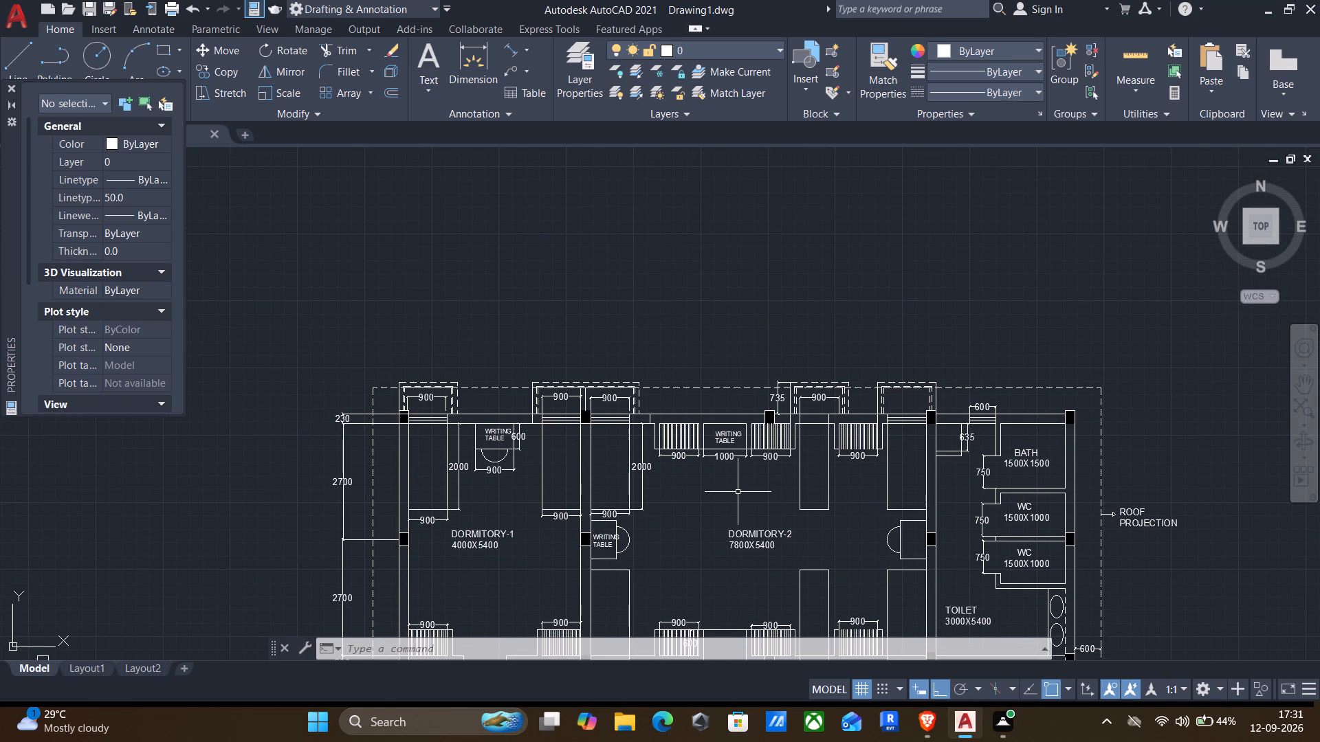
middle_click_drag(736, 495, 727, 418)
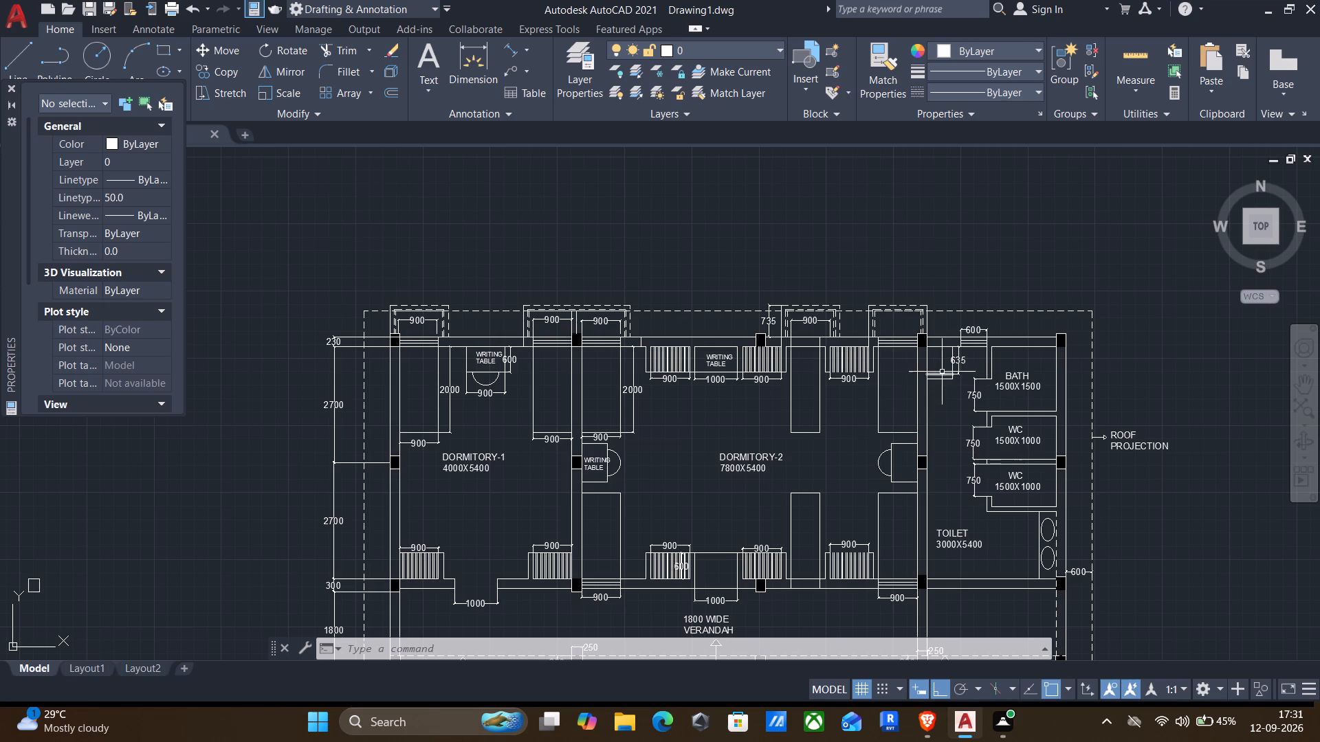
middle_click_drag(934, 378, 882, 384)
middle_click_drag(859, 407, 825, 363)
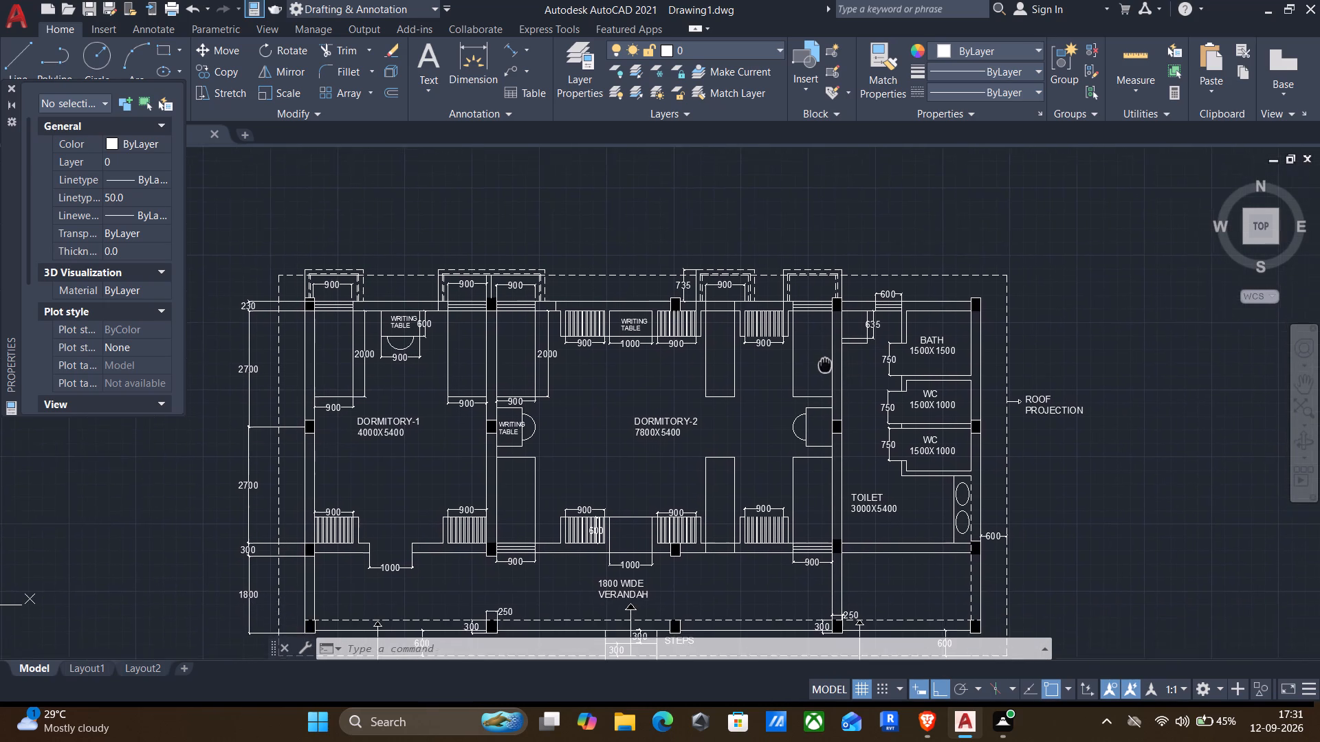
middle_click_drag(825, 363, 822, 359)
middle_click_drag(871, 390, 828, 478)
Add an aligned dimension for the width of the northeast corner column, placed north of the dashed roof projection.
scroll(894, 381, "up", 1)
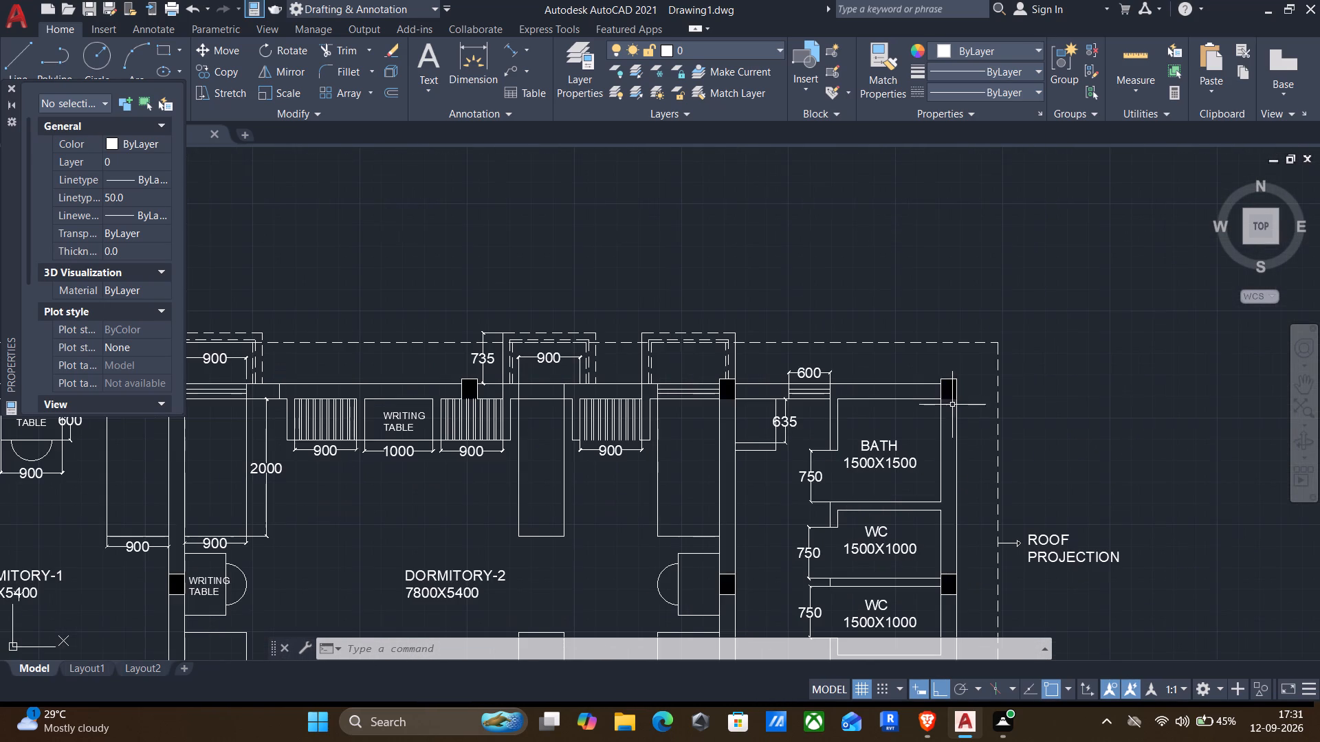
key("Return")
scroll(943, 381, "up", 2)
left_click(929, 374)
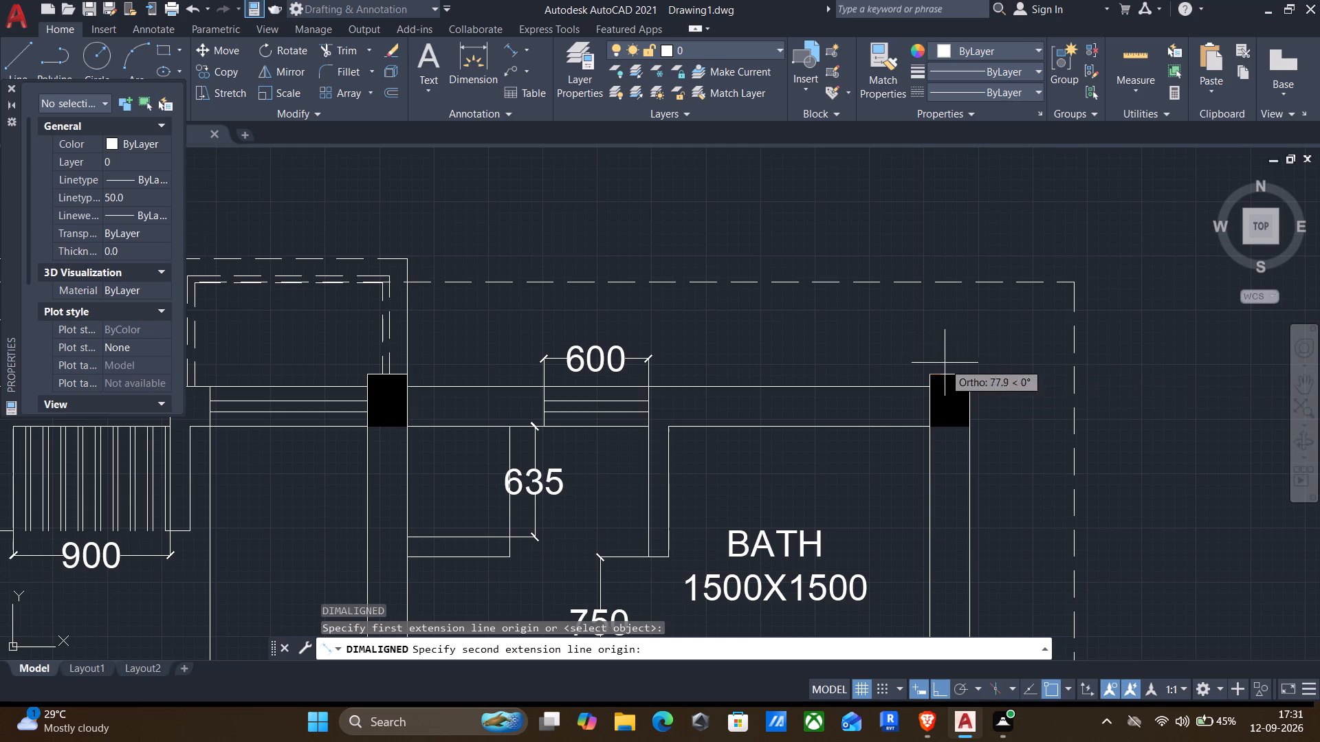
left_click(970, 379)
middle_click_drag(973, 203, 960, 276)
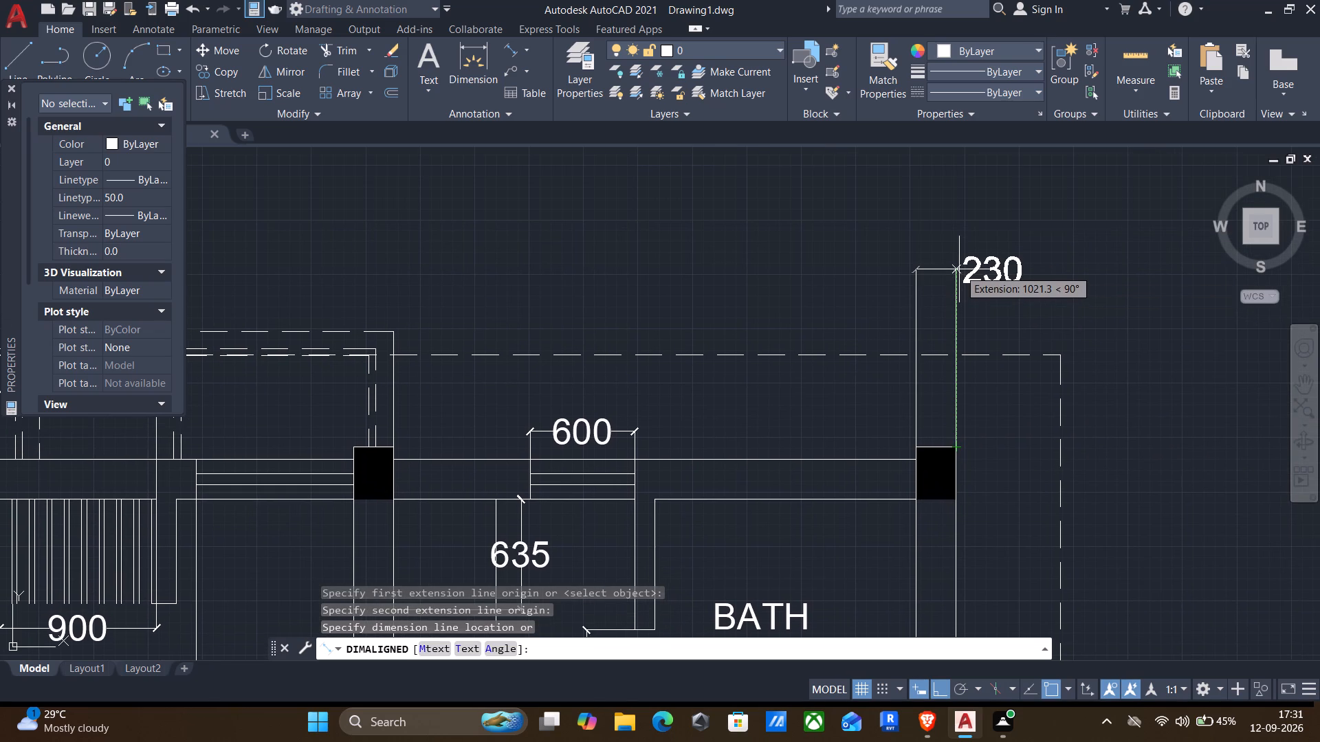
left_click(959, 276)
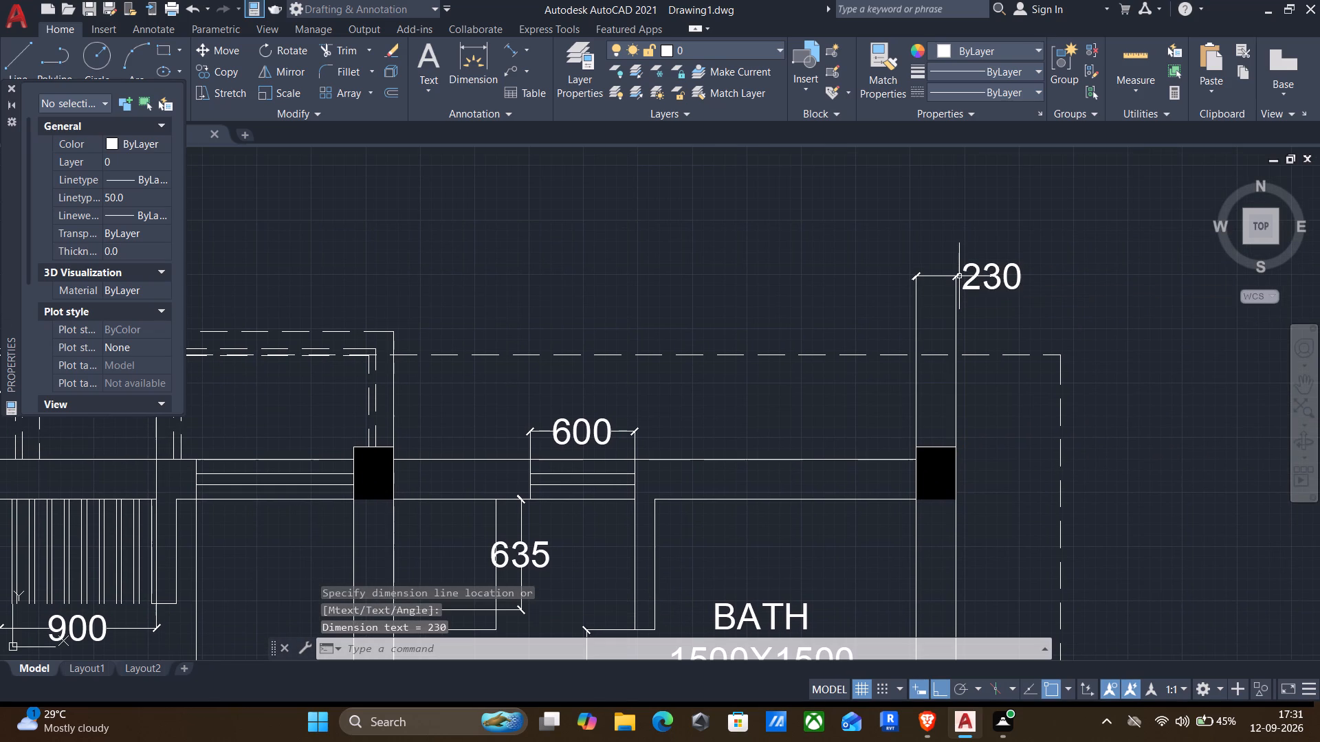
Draw a horizontal line from the northeast column's width dimension westward above the plan, ending beyond the building's northwest corner.
key("l")
key("Return")
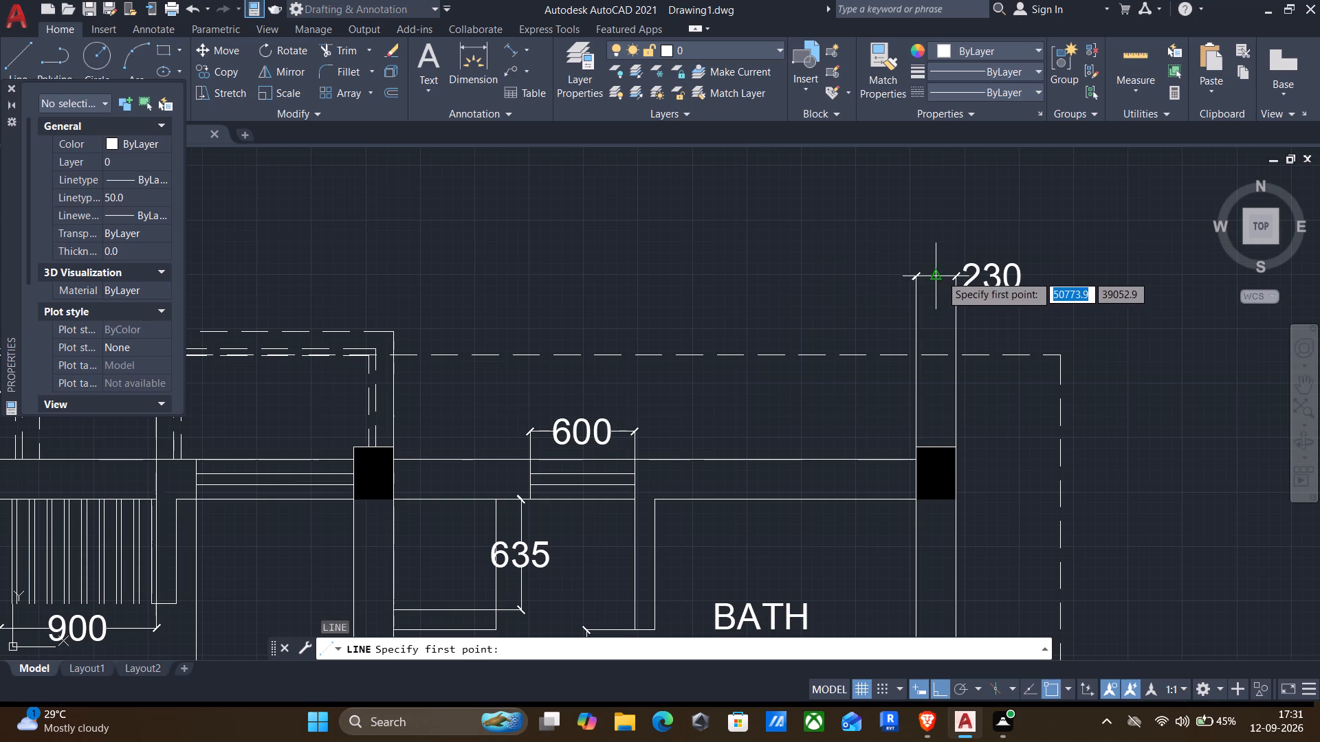
left_click(956, 280)
middle_click_drag(613, 278, 1002, 279)
scroll(1013, 275, "down", 2)
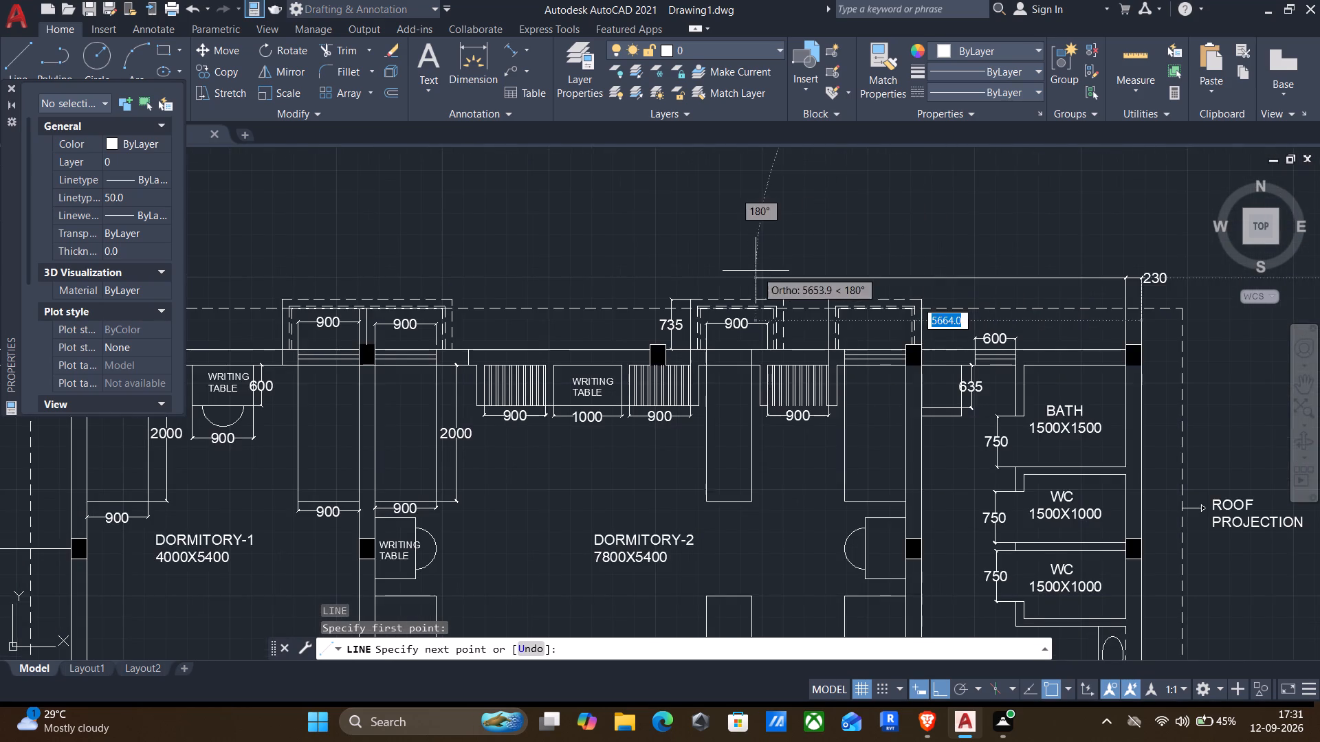
middle_click_drag(747, 282, 1015, 286)
scroll(1026, 283, "down", 1)
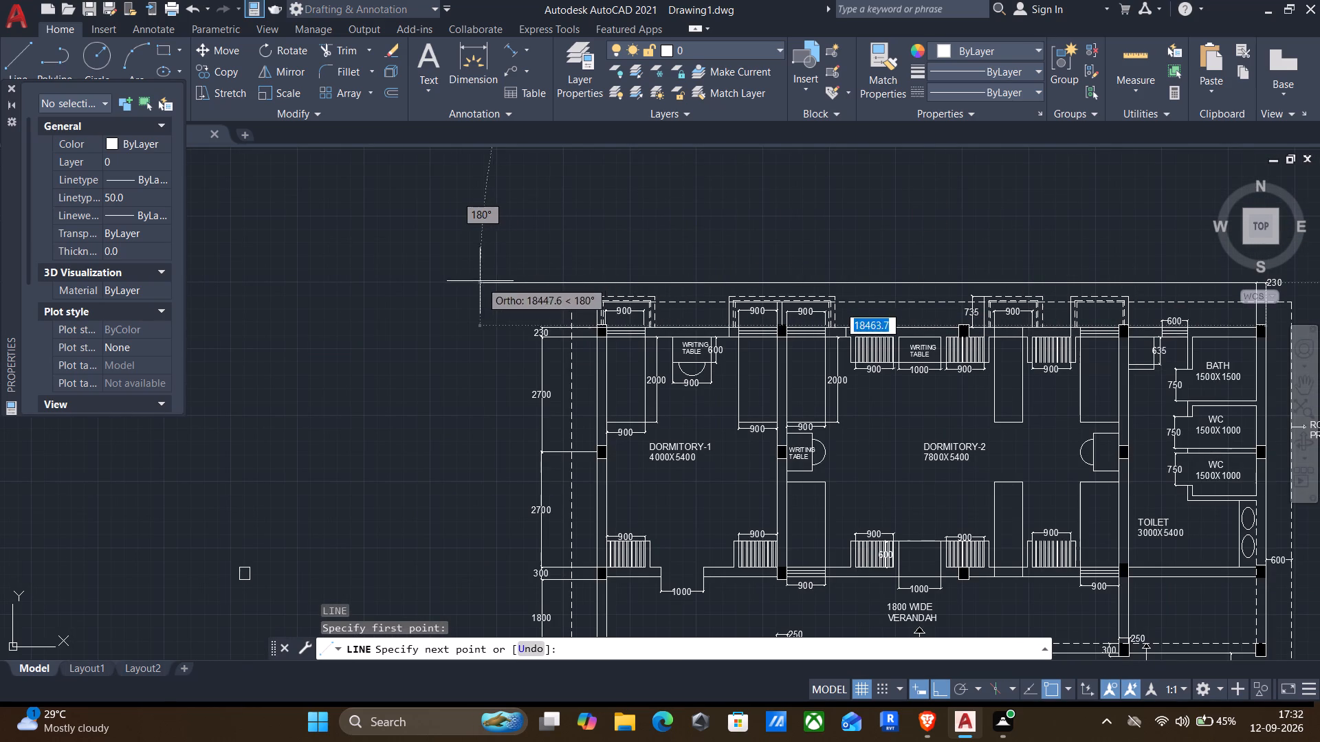
left_click(463, 278)
key("Return")
Add a 3000 aligned dimension westward from the northeast column's west face, placed on the horizontal line above the plan.
middle_click_drag(655, 339, 585, 356)
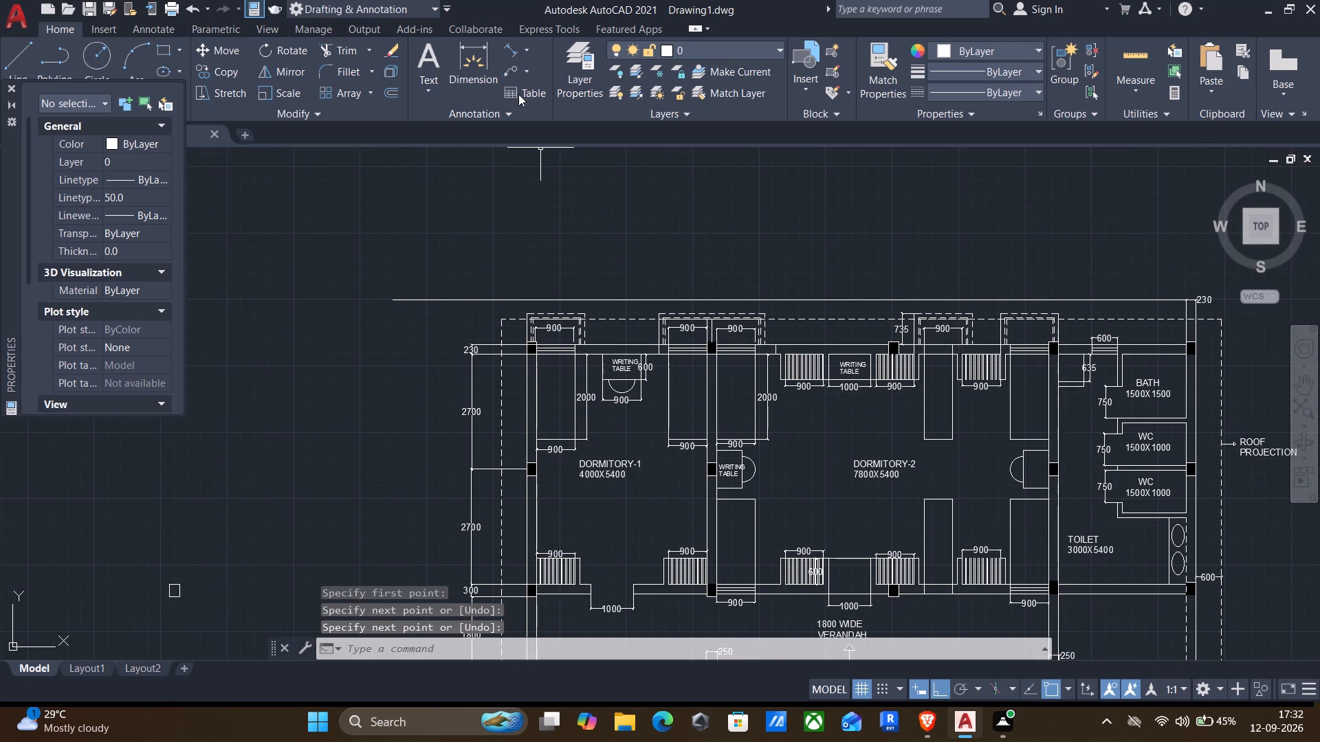
left_click(512, 52)
middle_click_drag(1186, 373, 1052, 442)
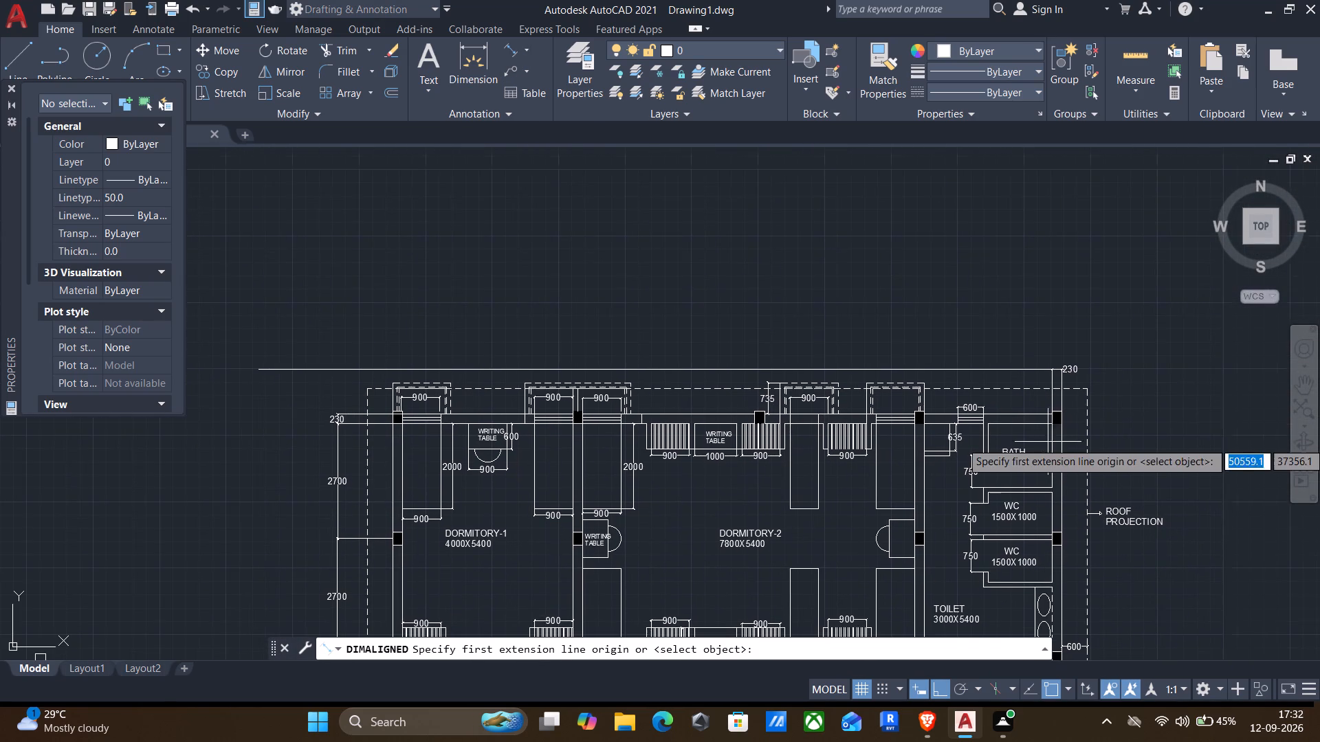
scroll(971, 481, "up", 1)
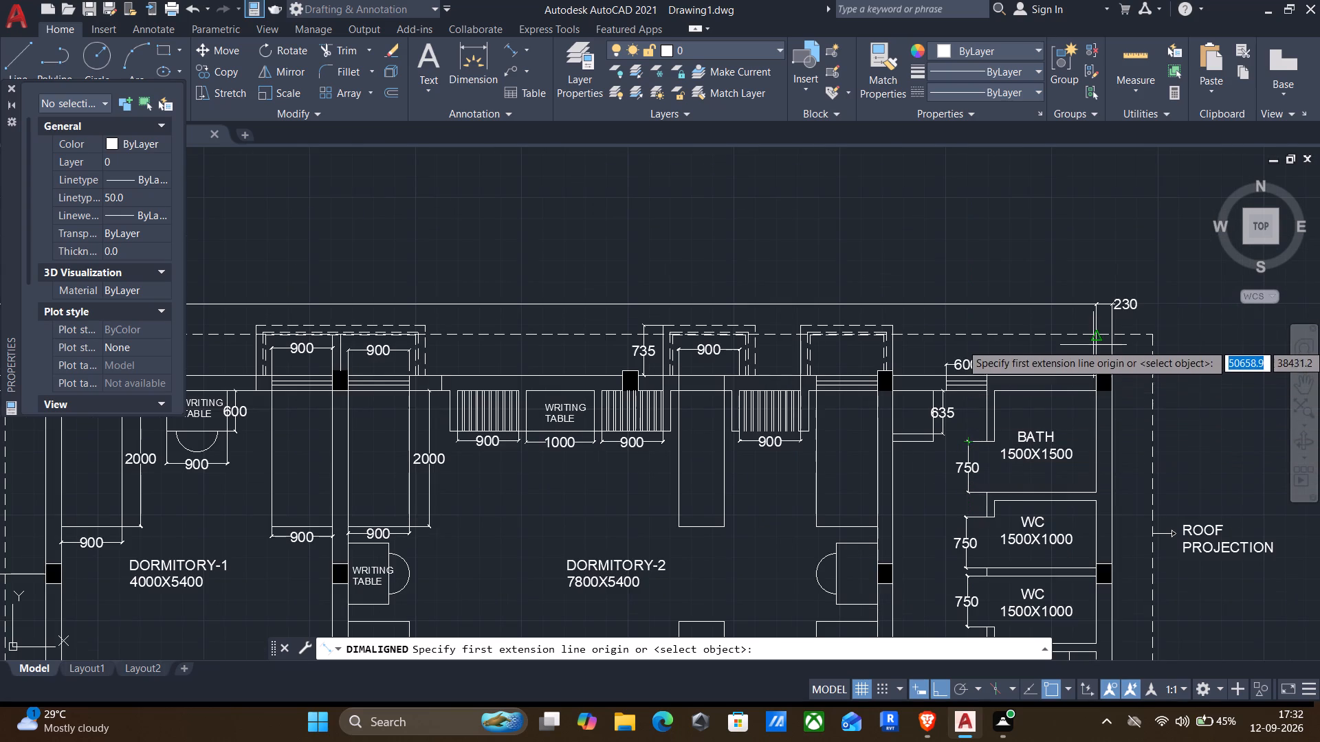
middle_click_drag(1093, 341, 1011, 446)
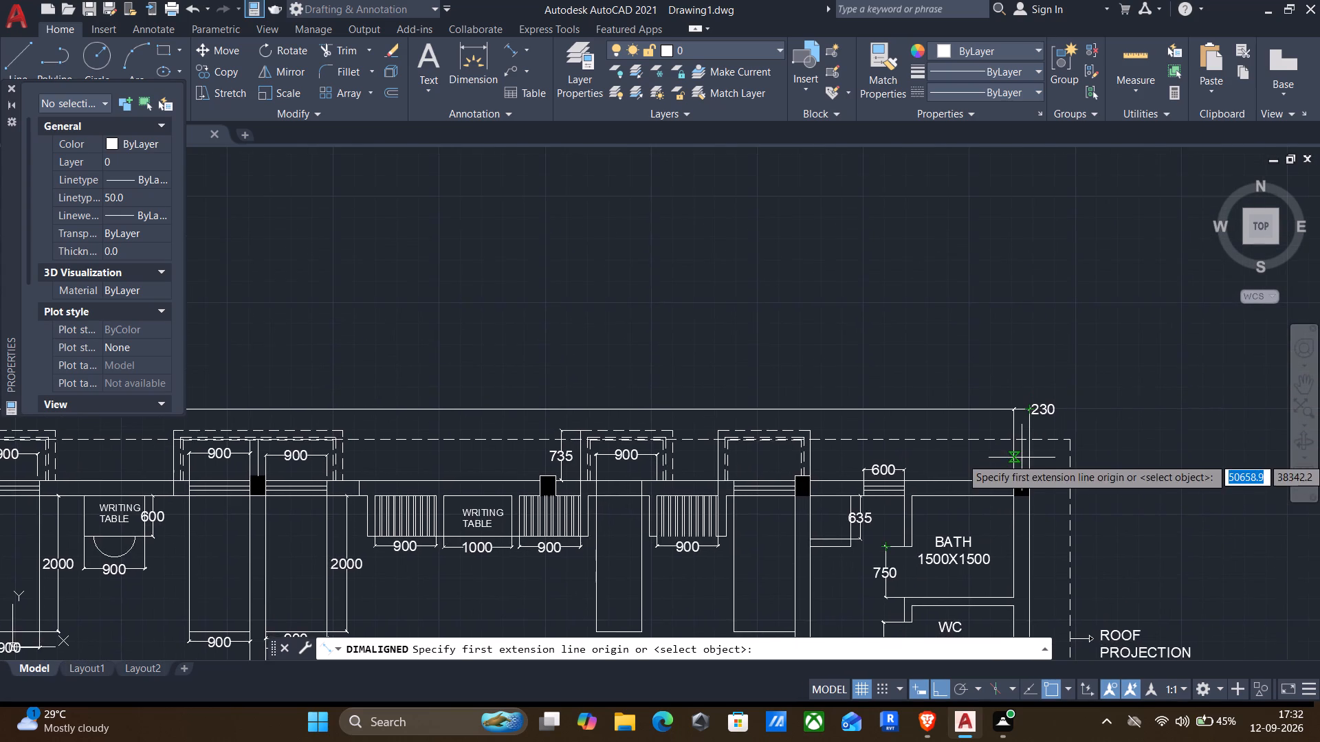
scroll(1023, 449, "up", 1)
scroll(1007, 503, "up", 2)
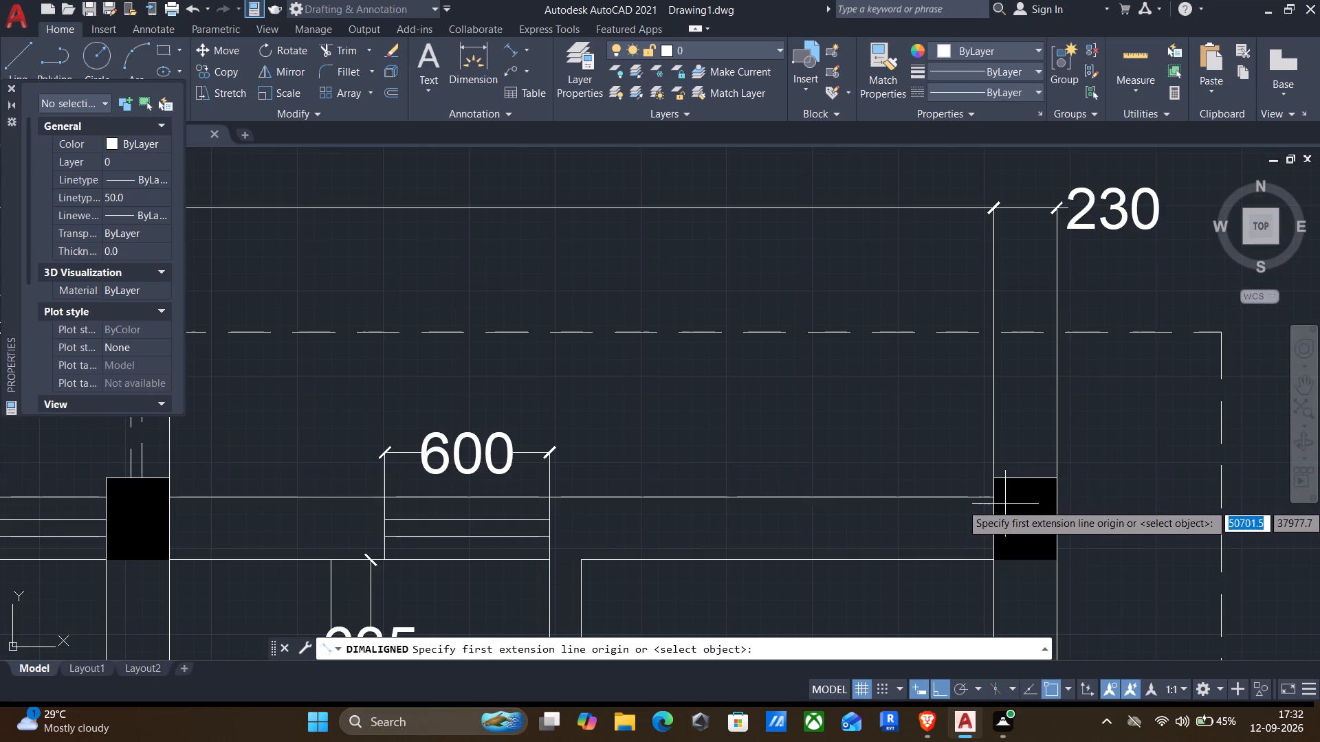
left_click(991, 495)
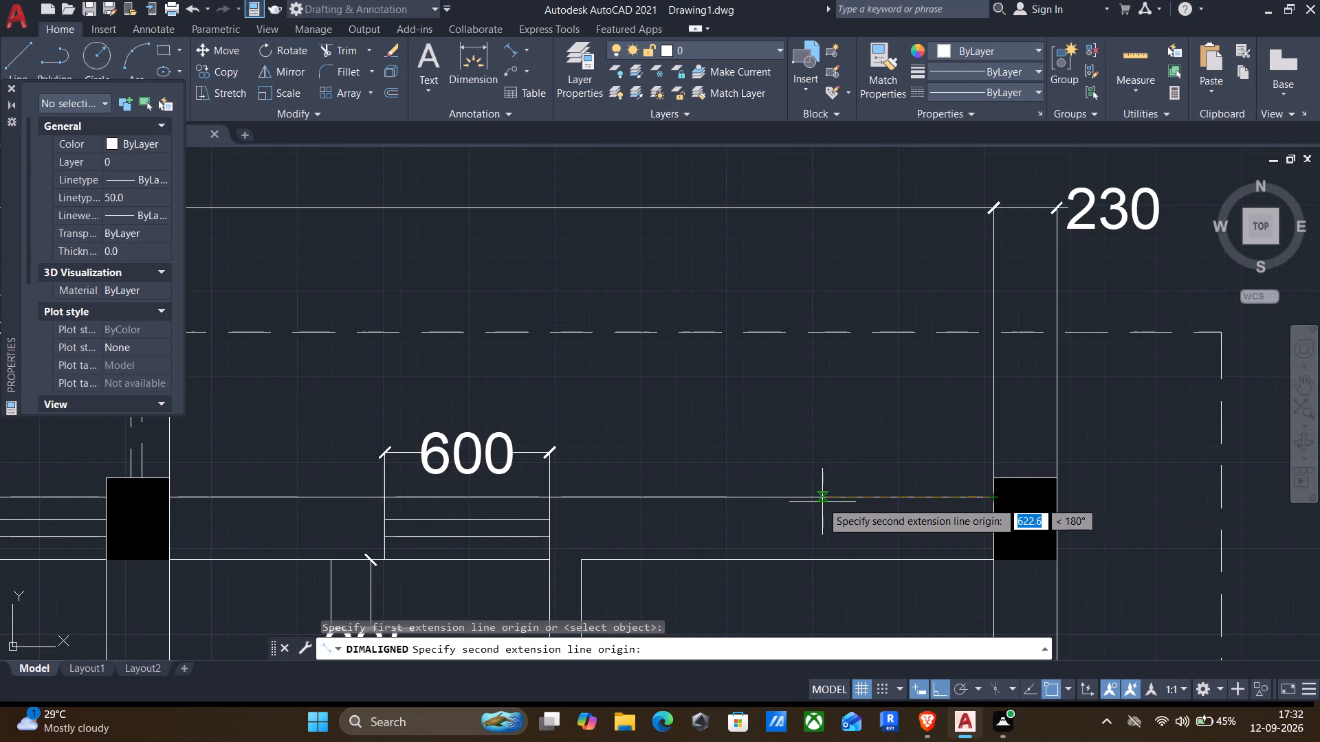
type("3000")
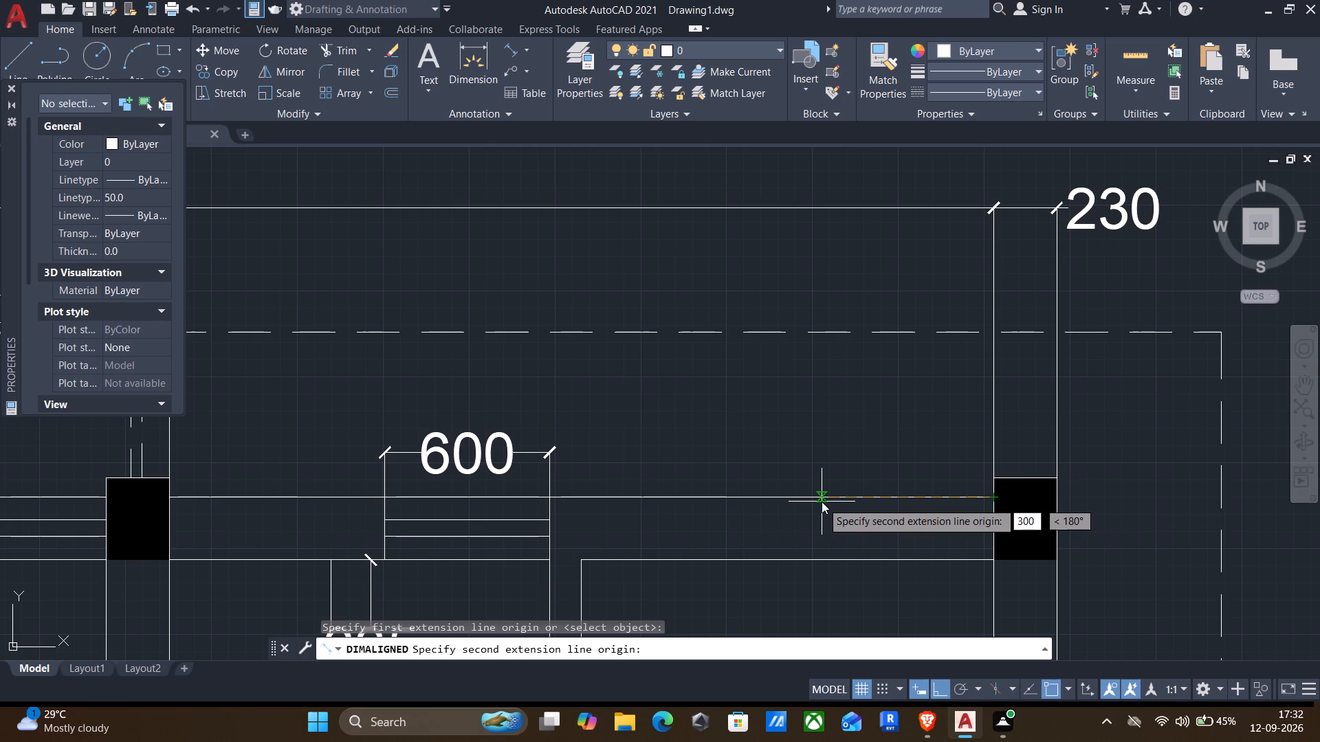
key("Return")
middle_click_drag(757, 338, 773, 578)
left_click(1011, 447)
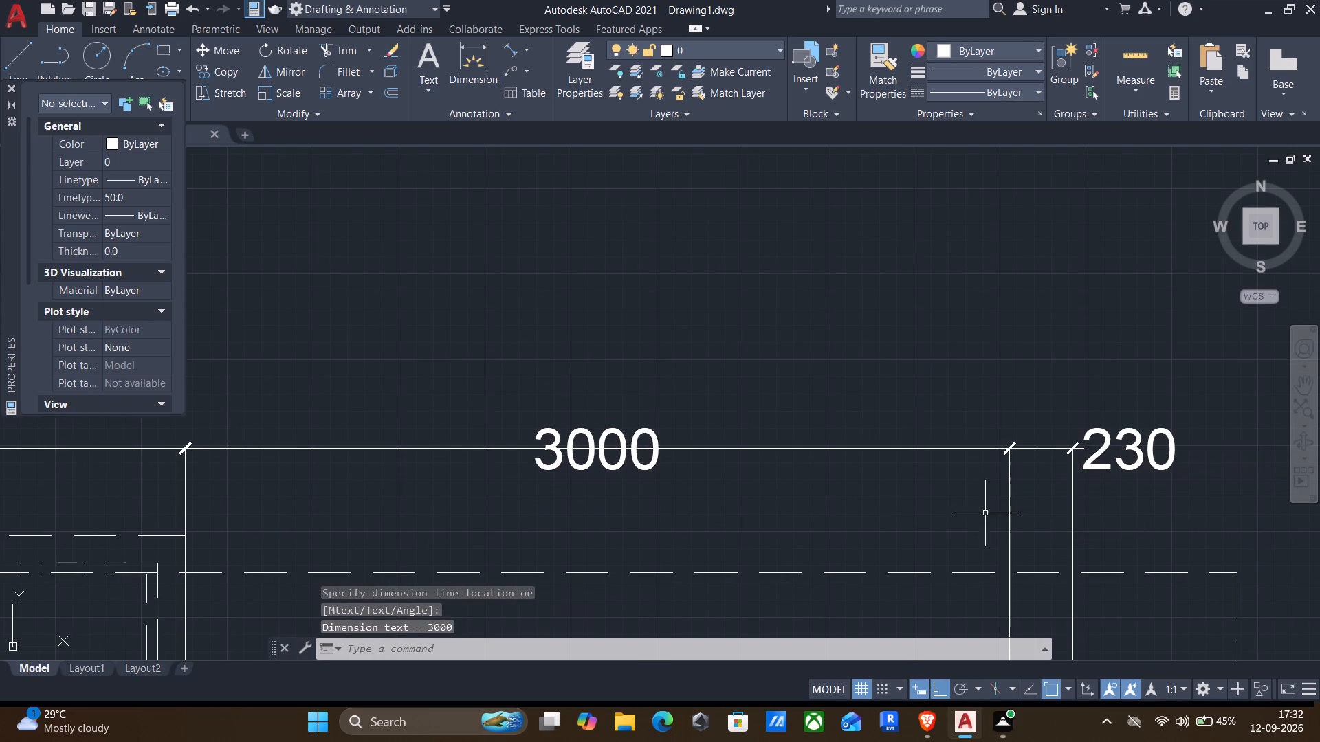
Add an aligned dimension for the width of the north column between Dormitory-2 and the toilet, in line with the 3000 dimension.
middle_click_drag(931, 546, 1161, 407)
scroll(1157, 423, "down", 3)
middle_click_drag(1039, 501, 1175, 421)
scroll(1105, 409, "up", 2)
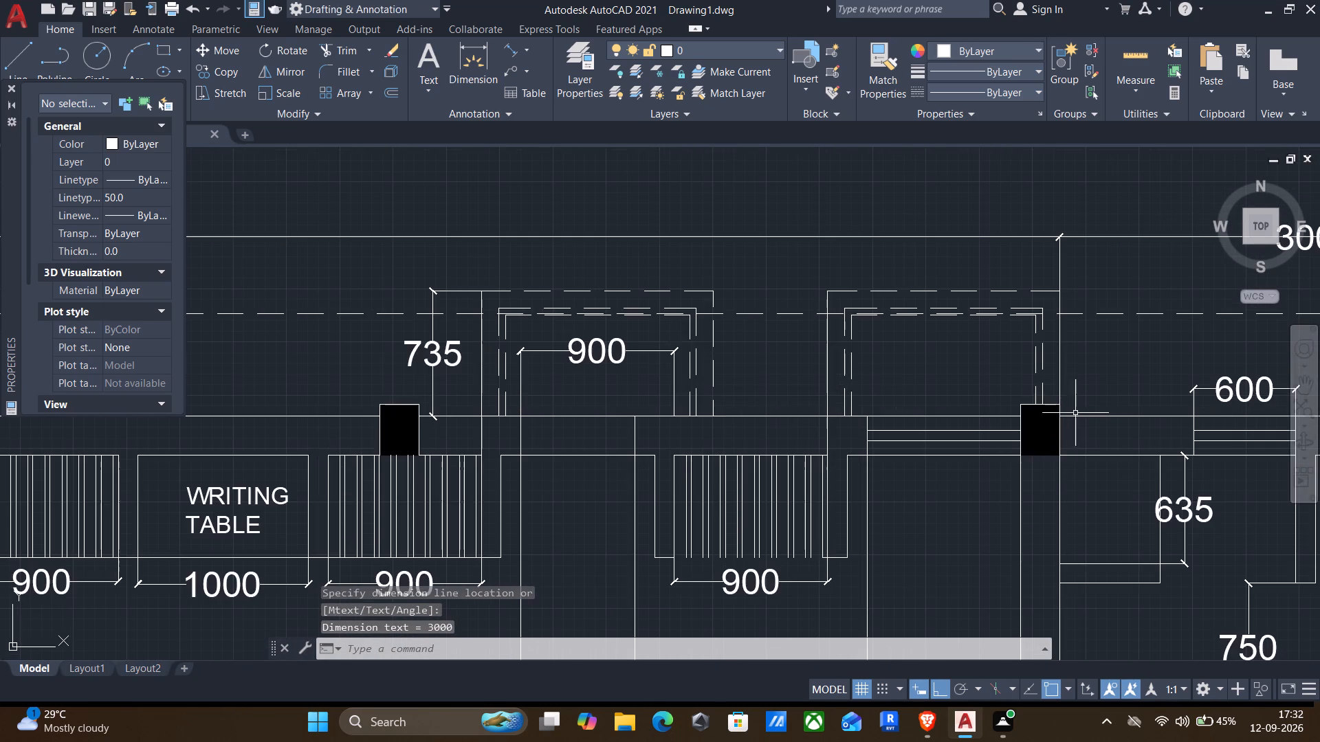
middle_click_drag(1054, 428, 956, 528)
key("Return")
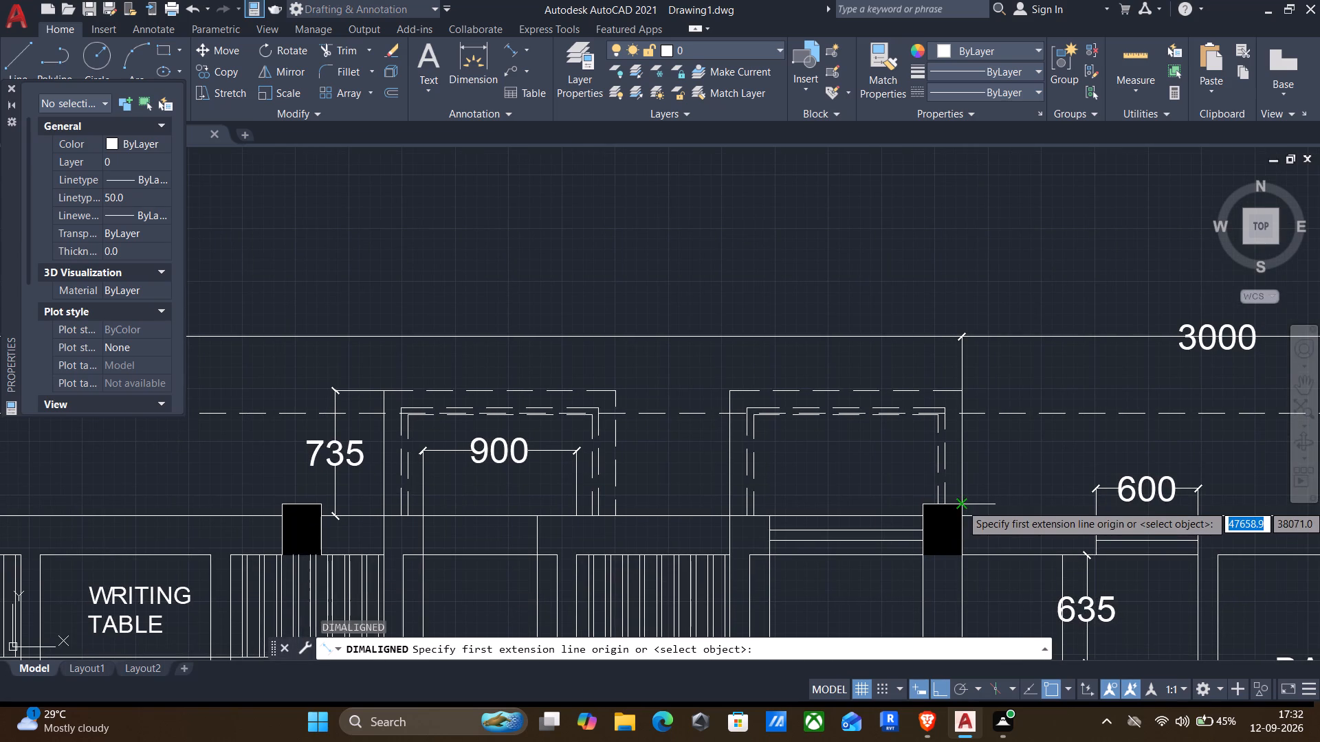
left_click(960, 504)
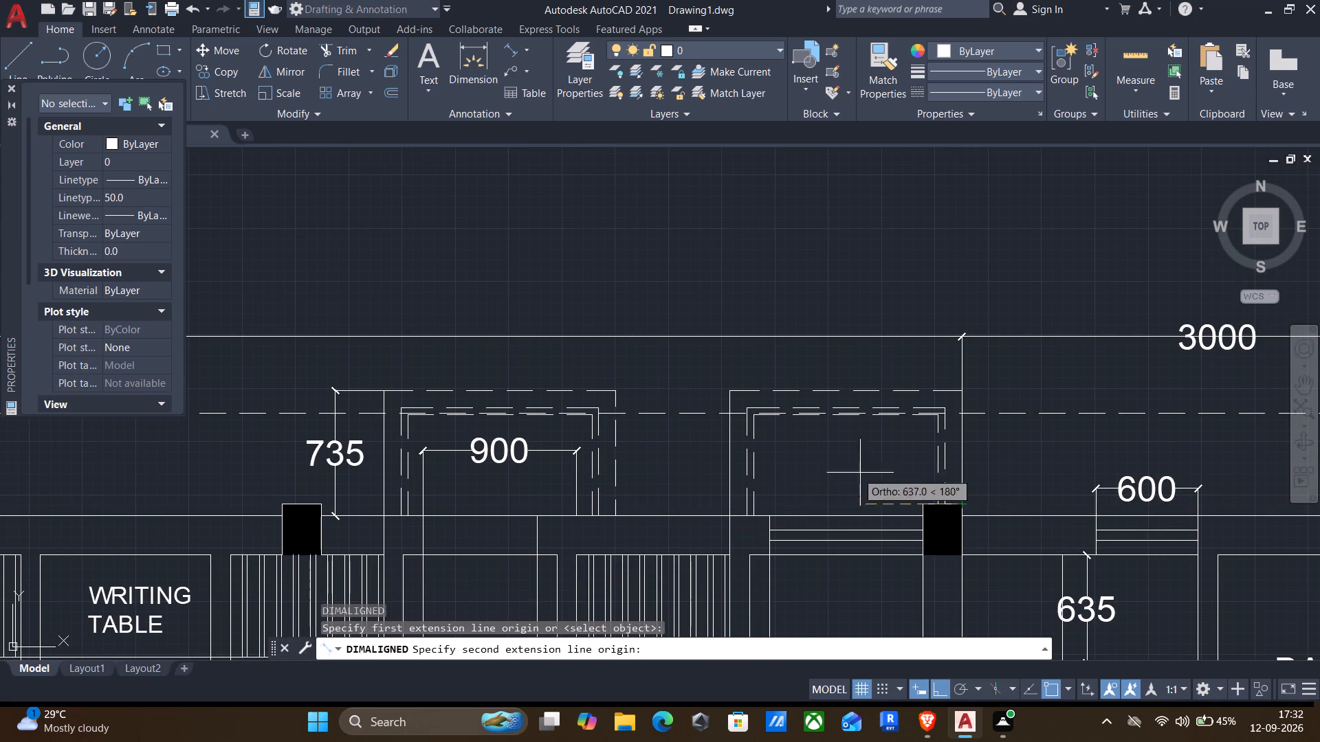
left_click(923, 504)
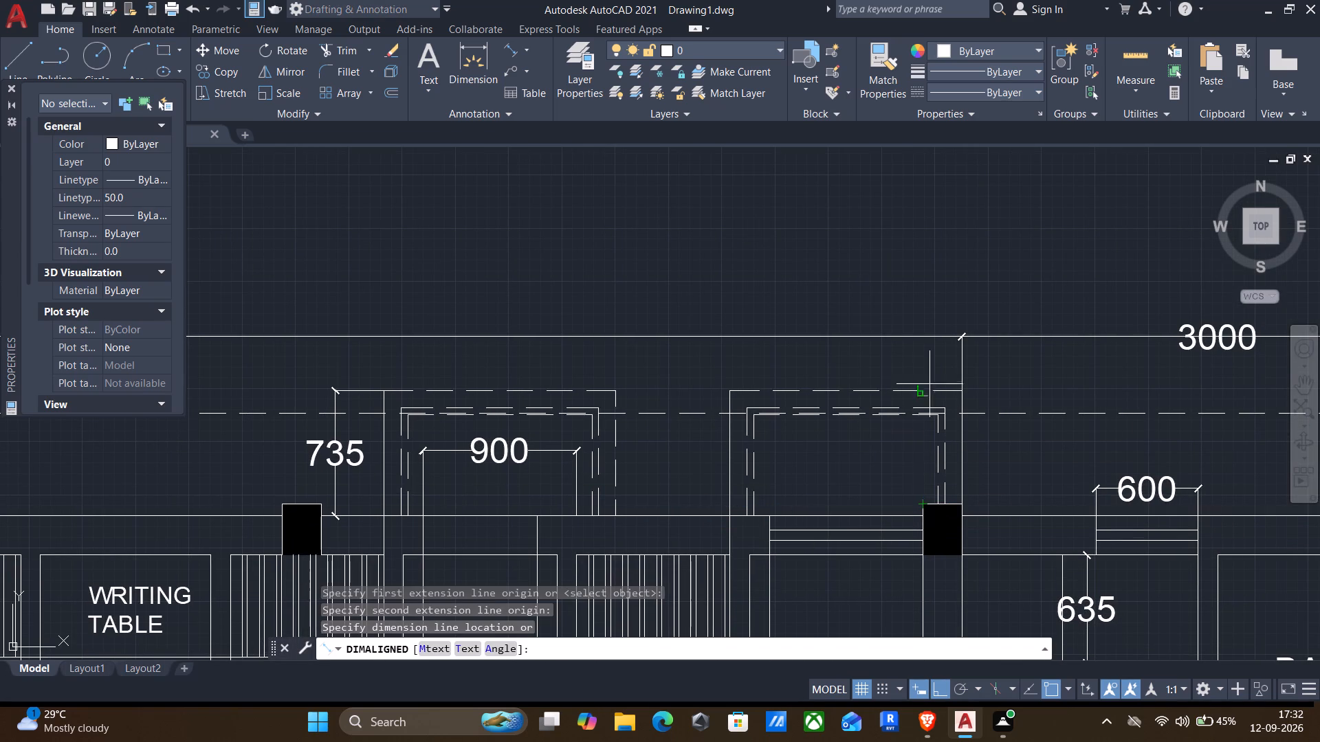
left_click(925, 334)
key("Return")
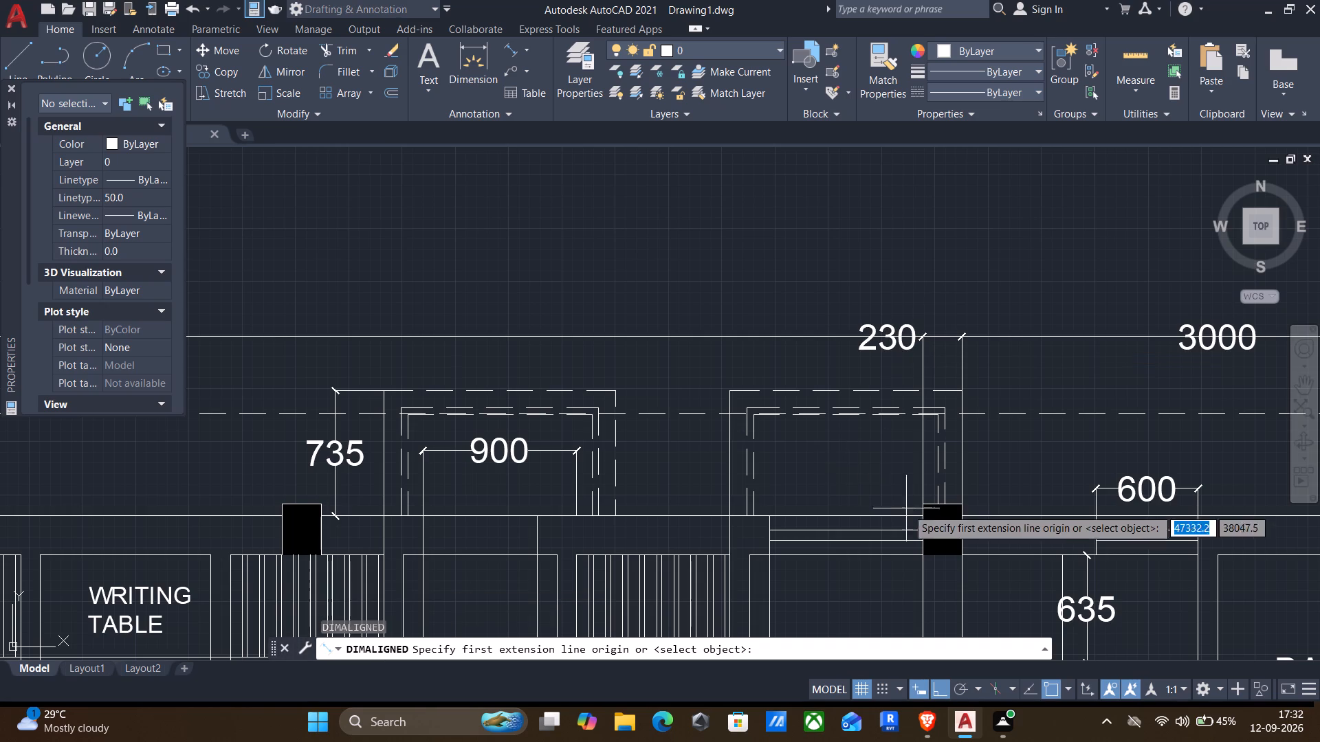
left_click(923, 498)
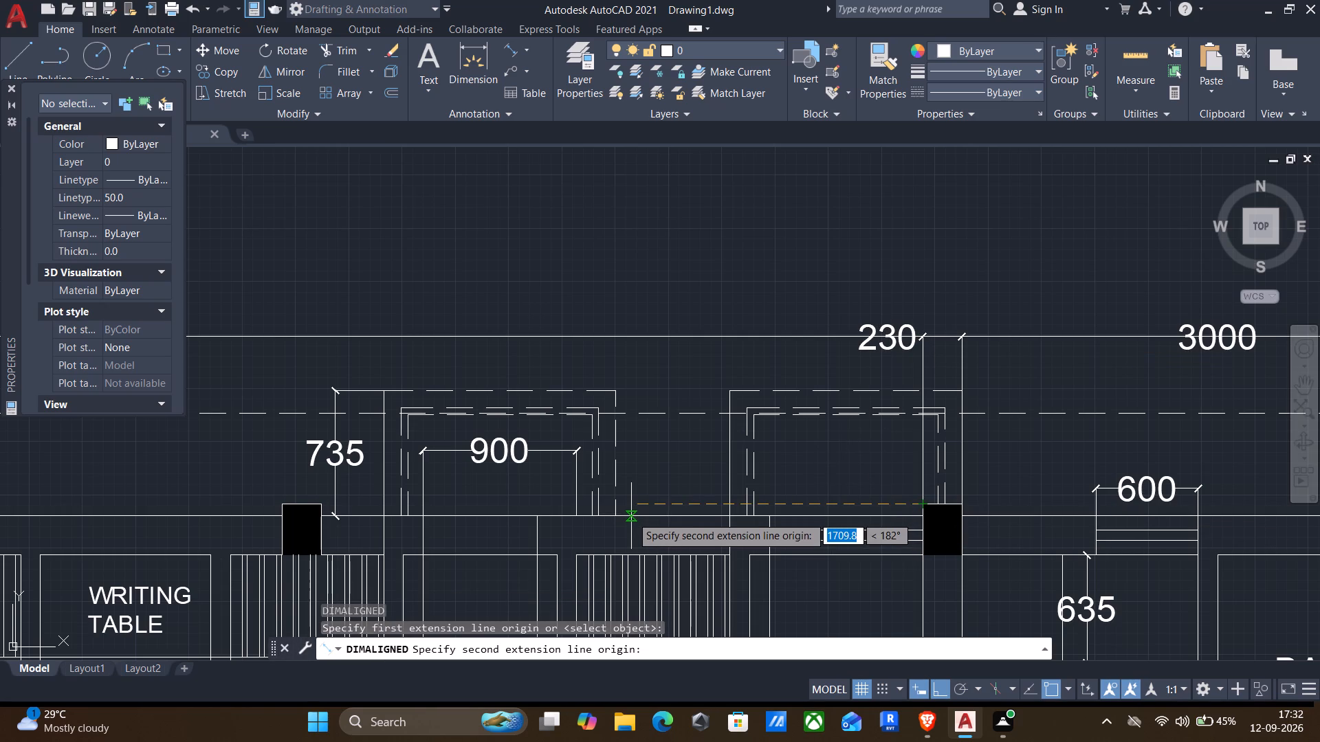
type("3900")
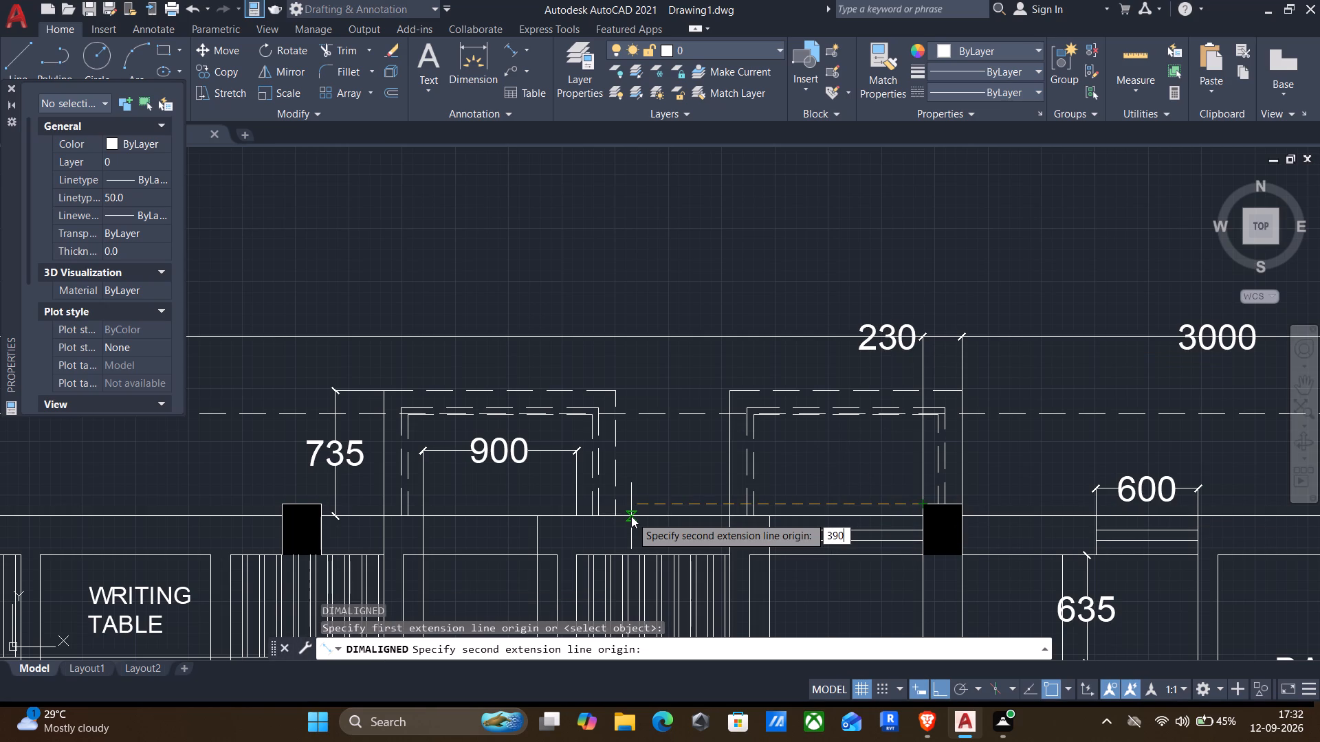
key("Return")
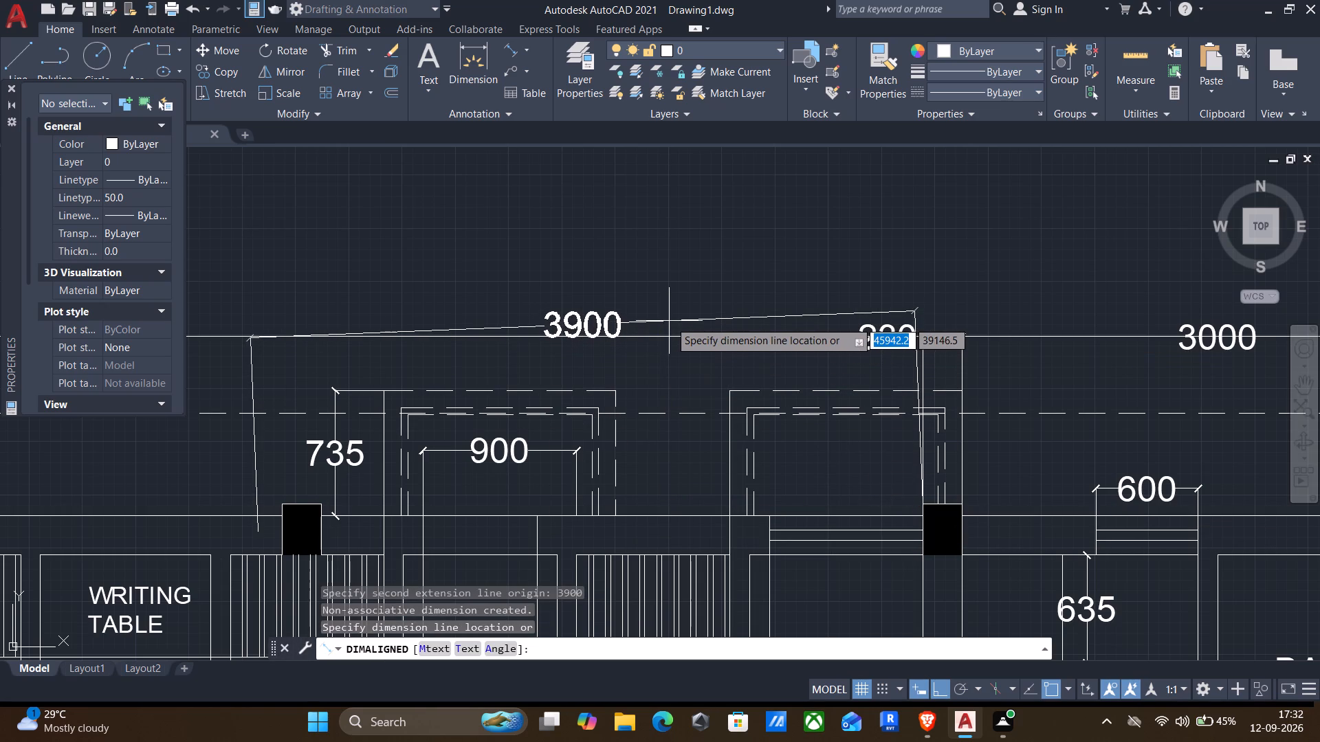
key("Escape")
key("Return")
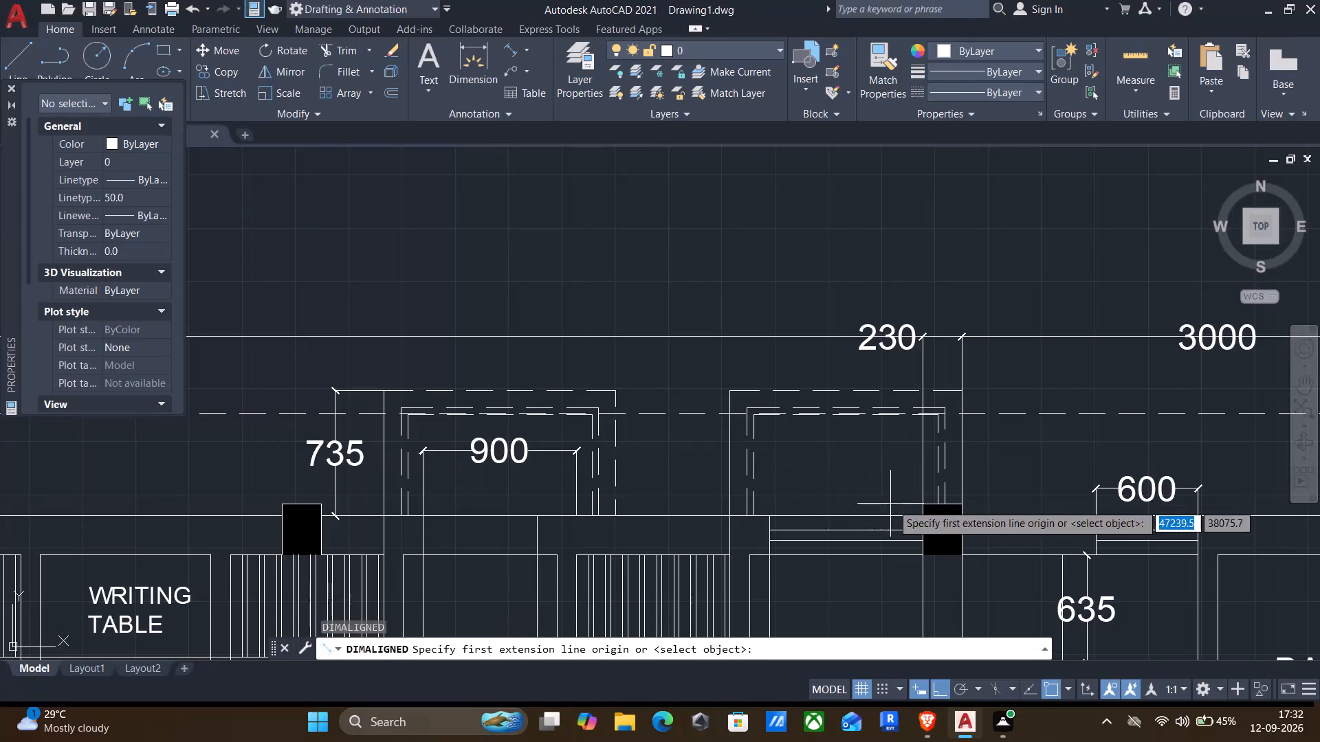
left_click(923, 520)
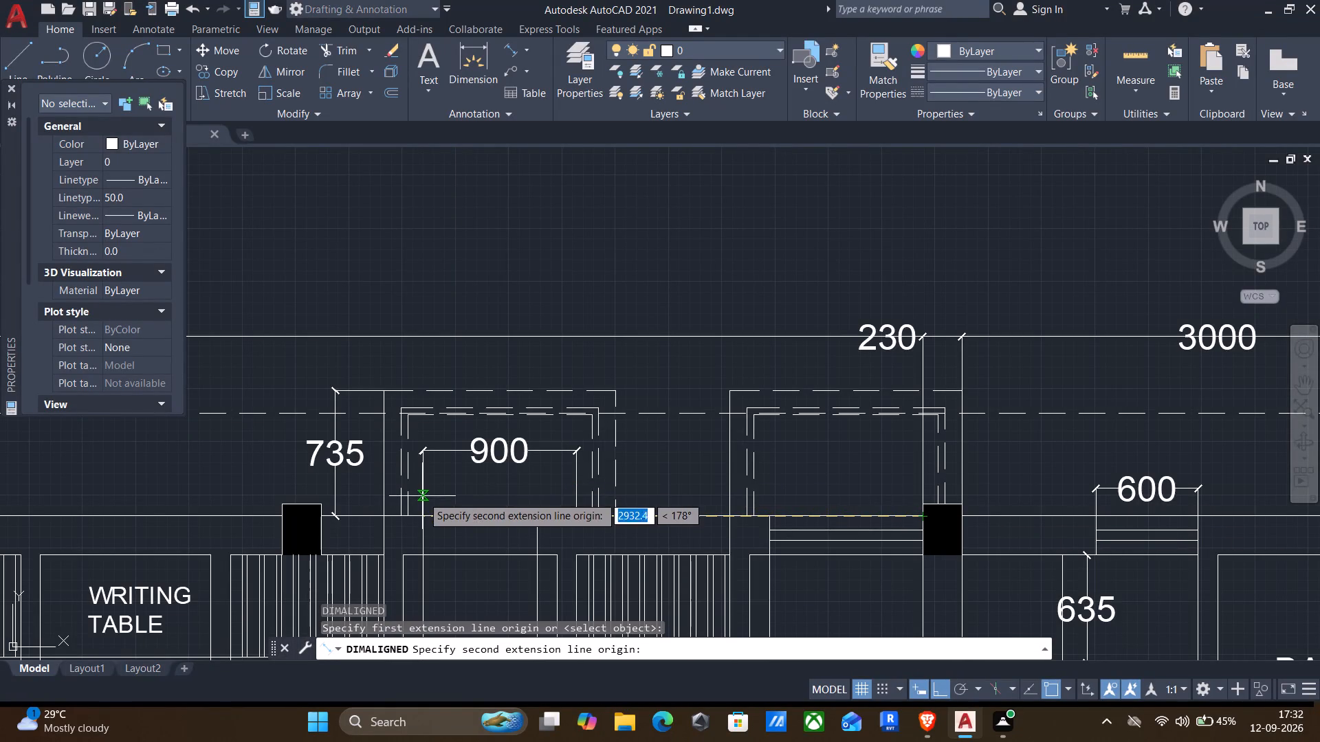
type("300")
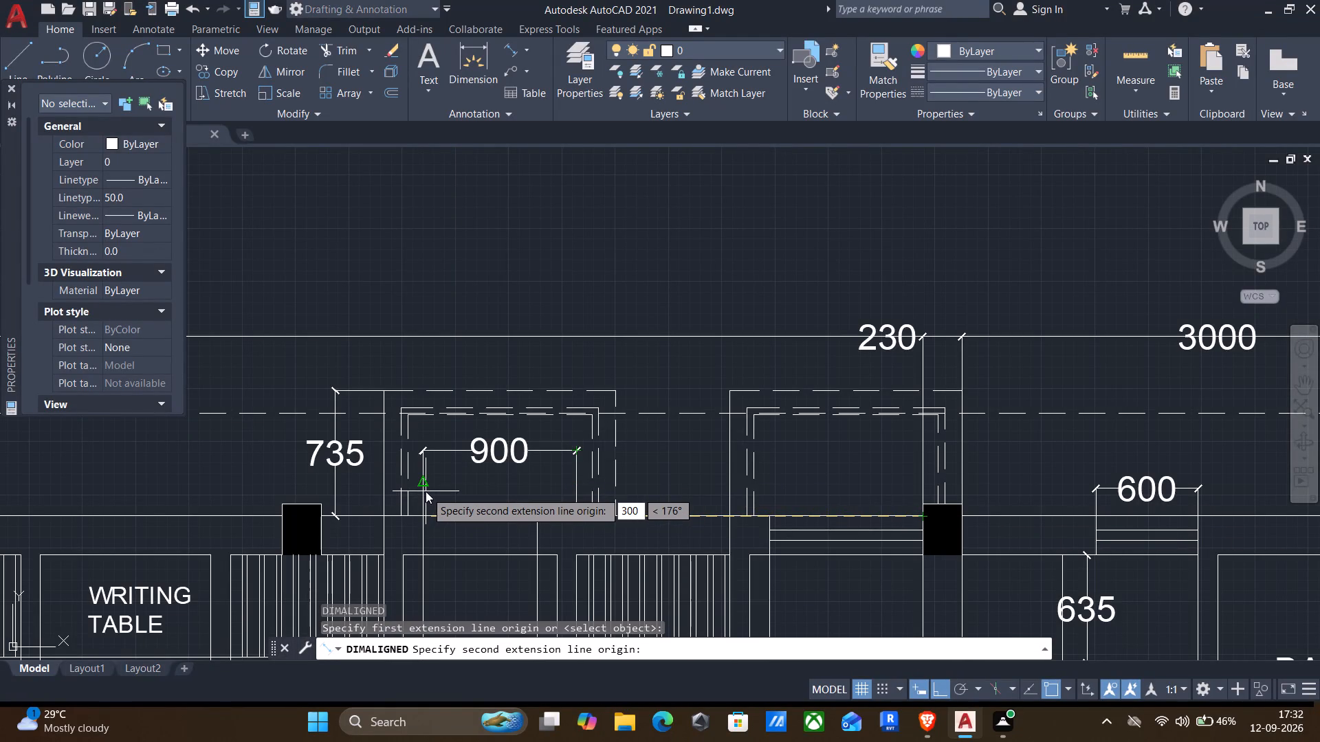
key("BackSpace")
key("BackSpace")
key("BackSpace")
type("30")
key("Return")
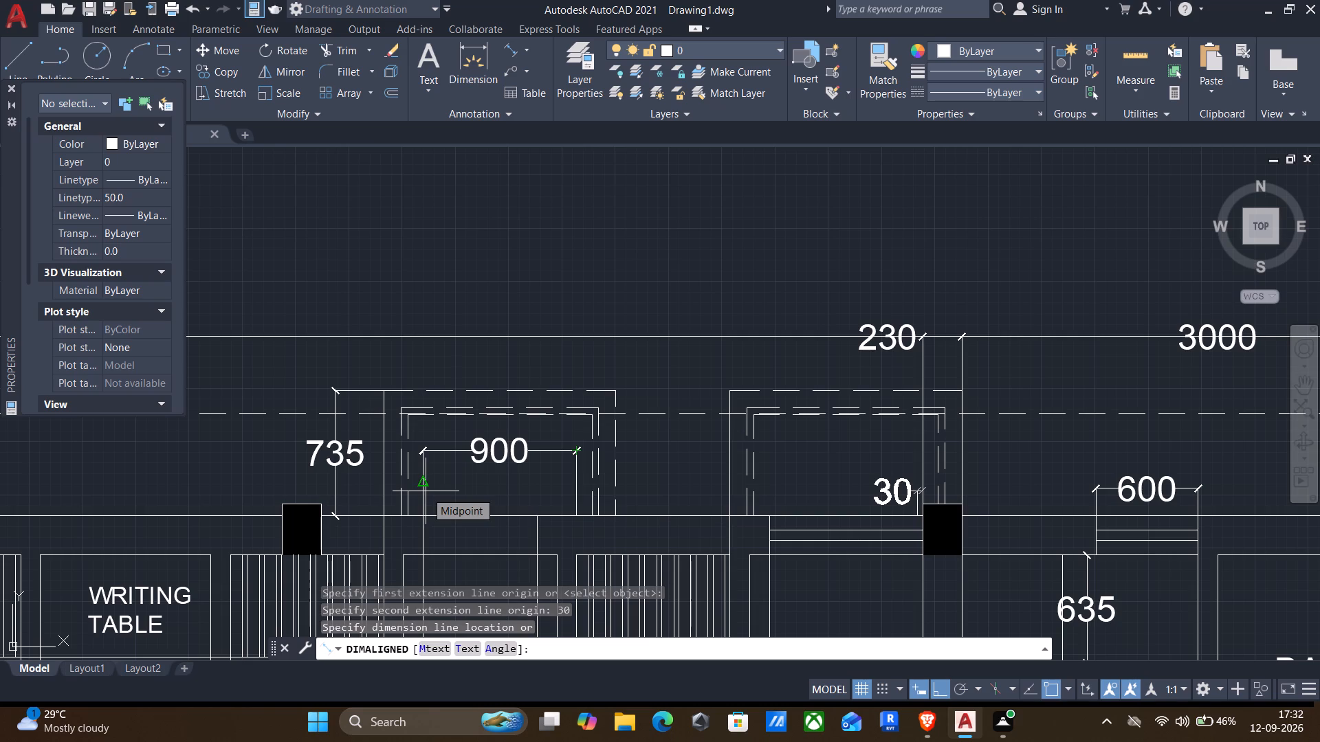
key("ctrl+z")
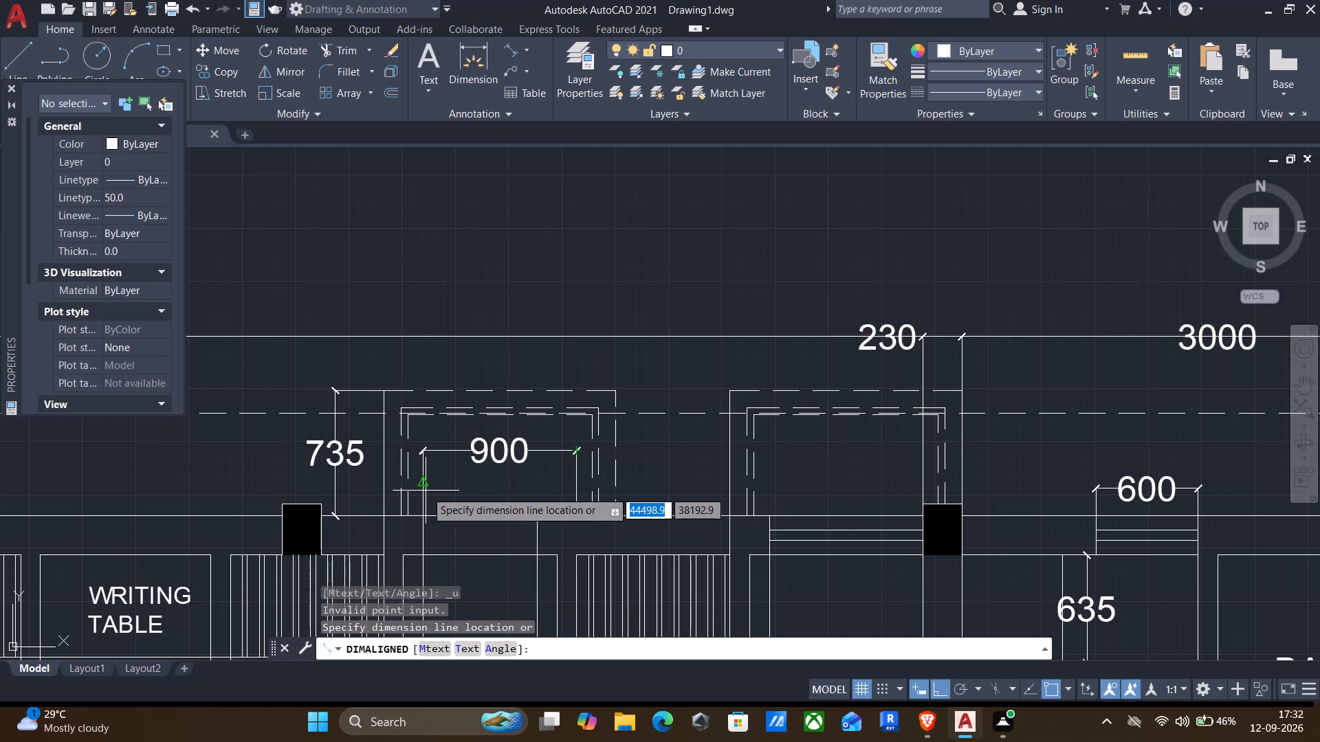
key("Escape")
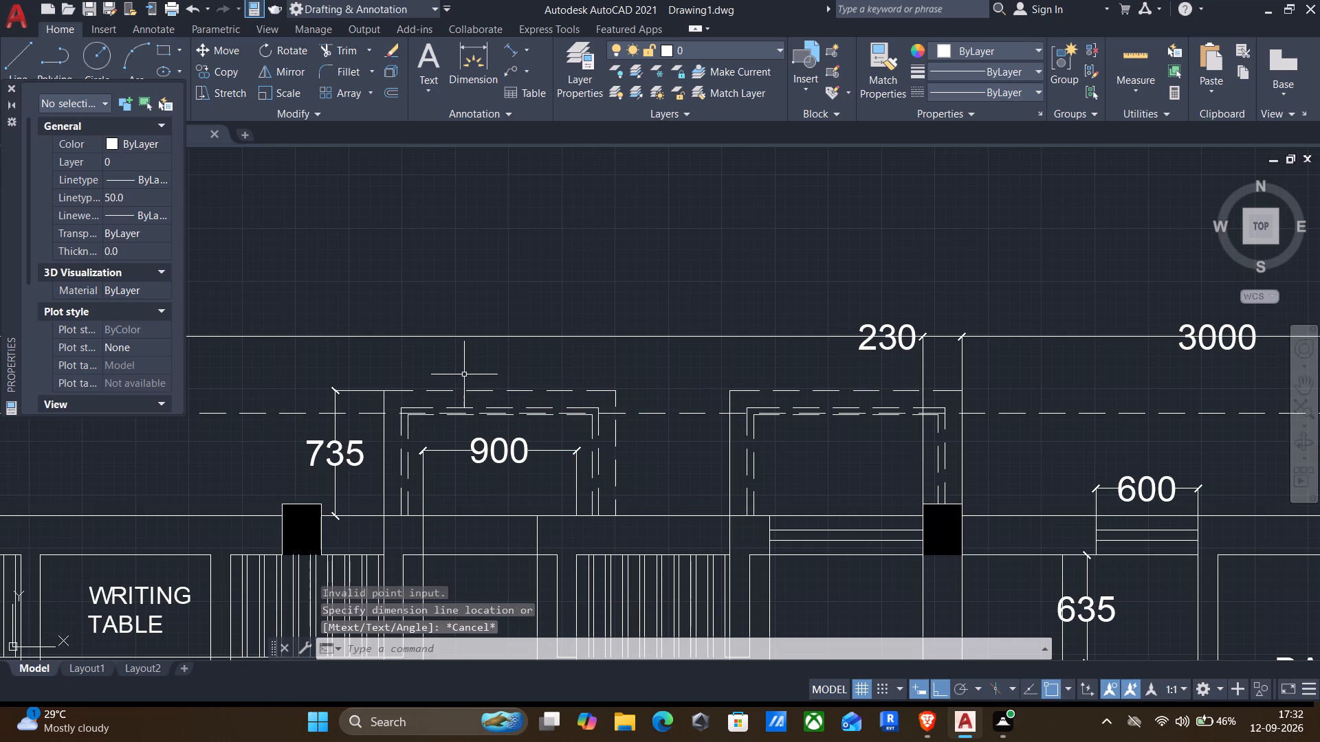
Add a 3900 aligned dimension westward from the west face of the Dormitory-2/toilet column, placed on the line above the plan.
left_click(504, 37)
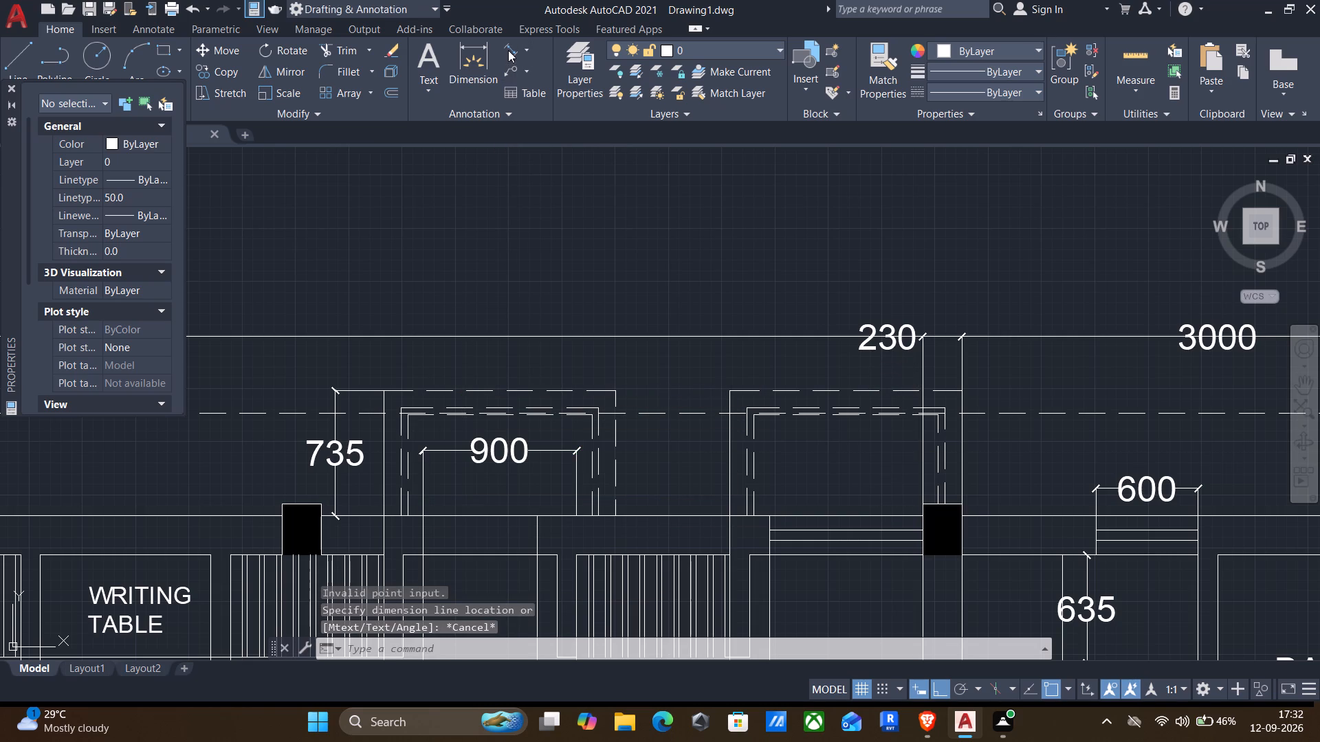
left_click(508, 50)
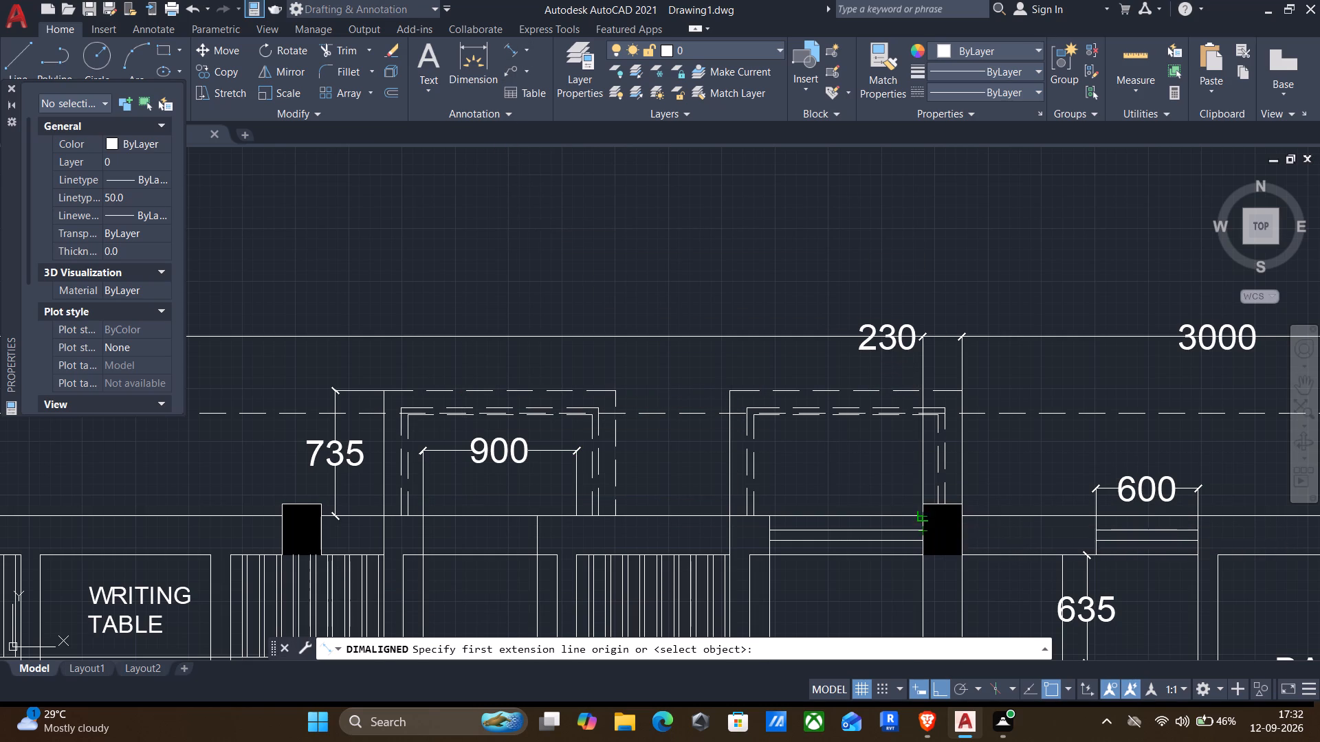
left_click(923, 516)
type("3900")
key("Return")
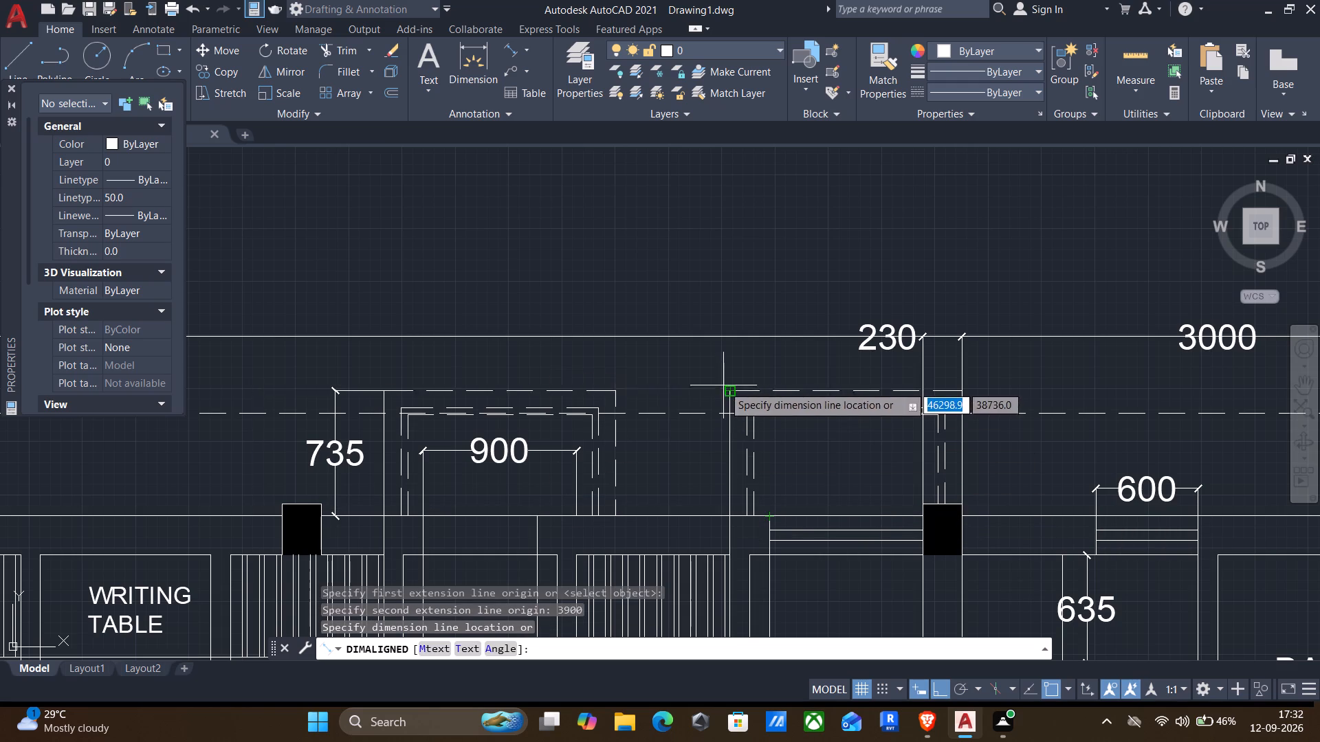
left_click(734, 341)
Add a second 3900 aligned dimension from the first one's west end to the column between the dormitories, on the same line.
middle_click_drag(707, 451, 707, 452)
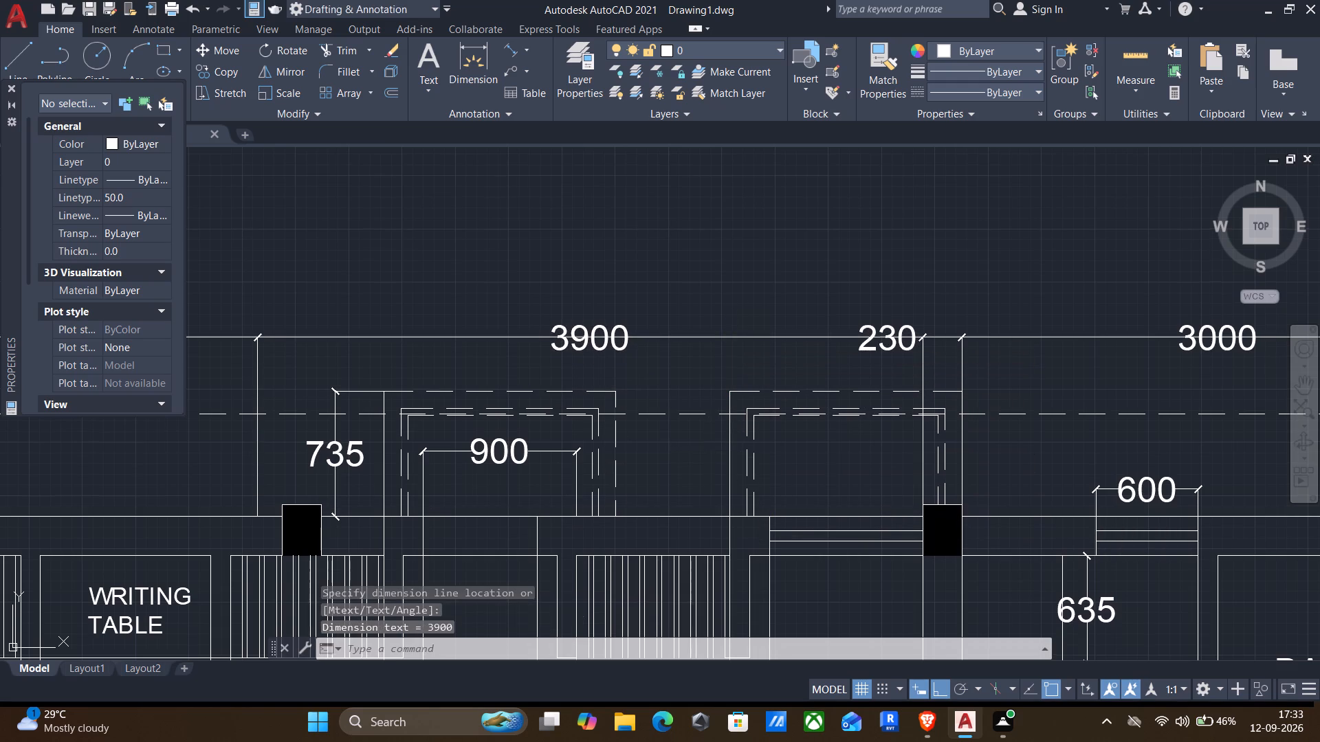
middle_click_drag(707, 452, 872, 383)
scroll(821, 390, "down", 1)
middle_click_drag(810, 411, 971, 426)
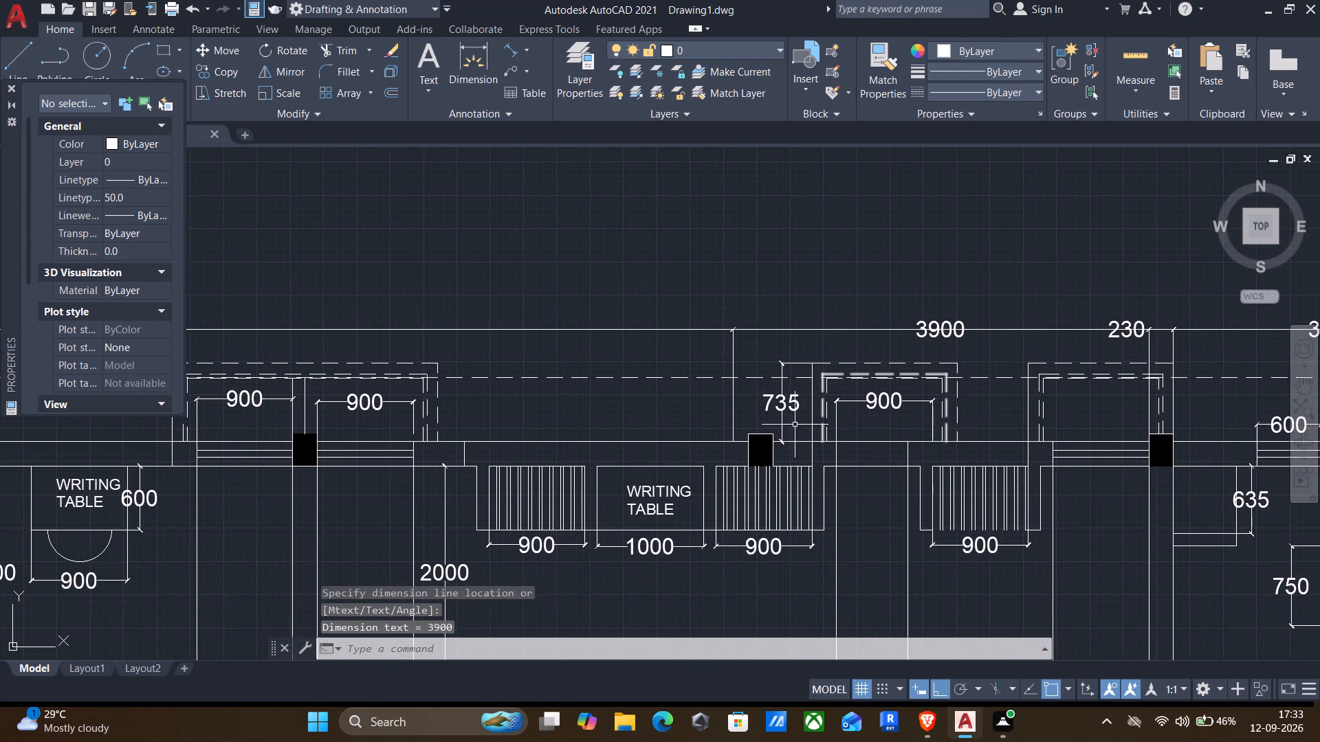
scroll(782, 434, "up", 2)
key("Return")
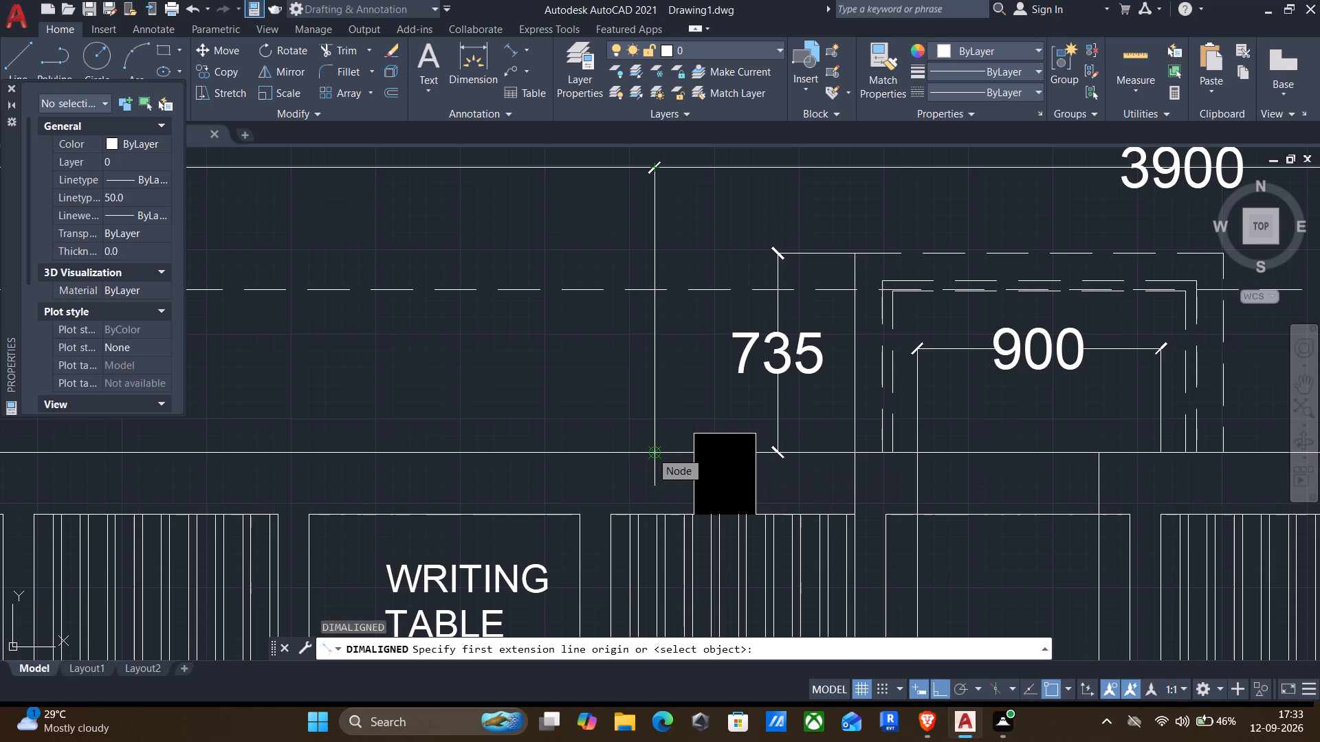
scroll(651, 451, "down", 2)
middle_click_drag(652, 452, 848, 401)
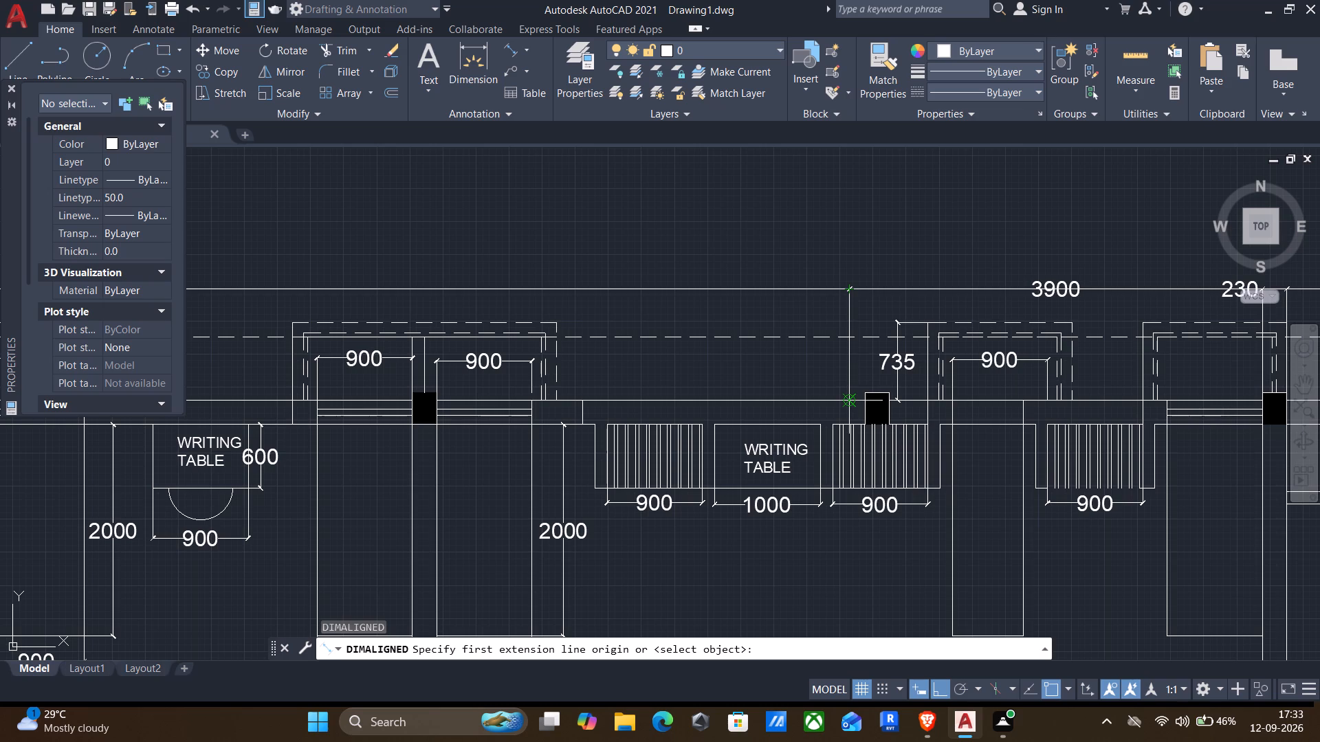
left_click(849, 398)
type("39")
type("00")
key("Return")
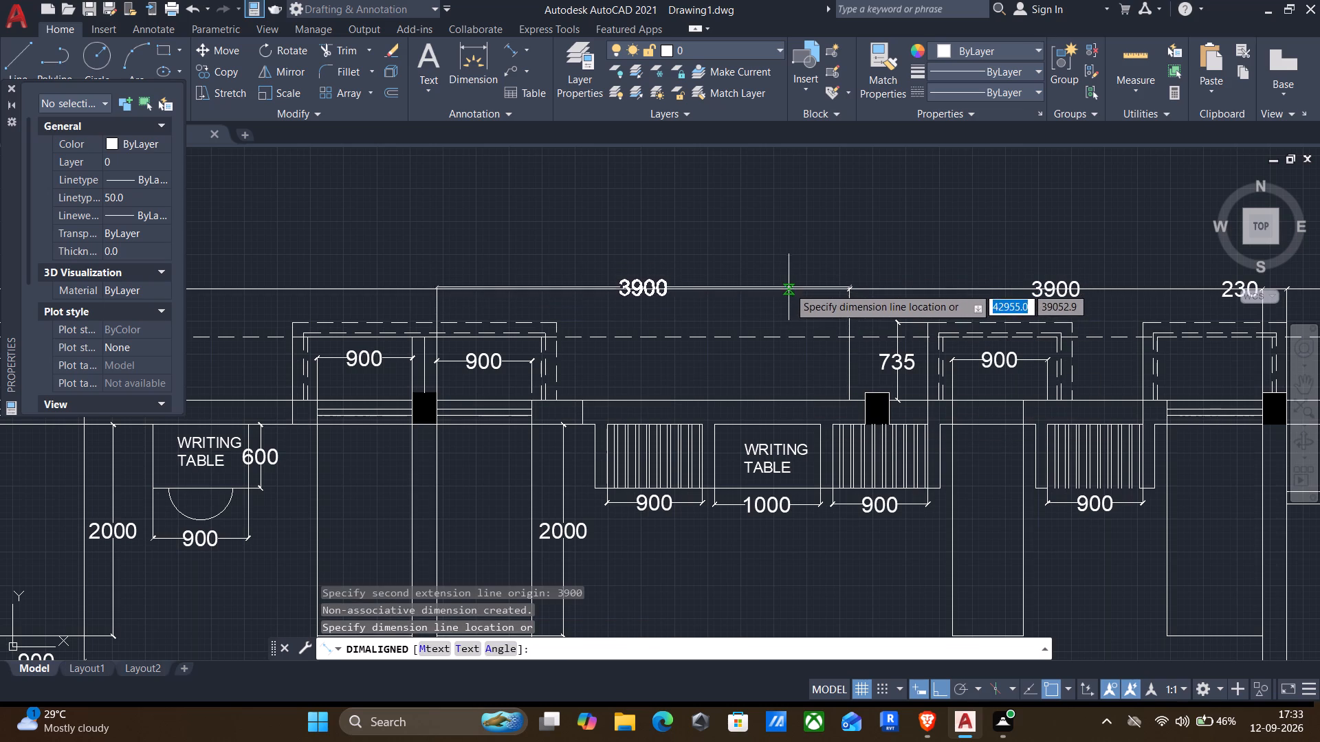
left_click(850, 290)
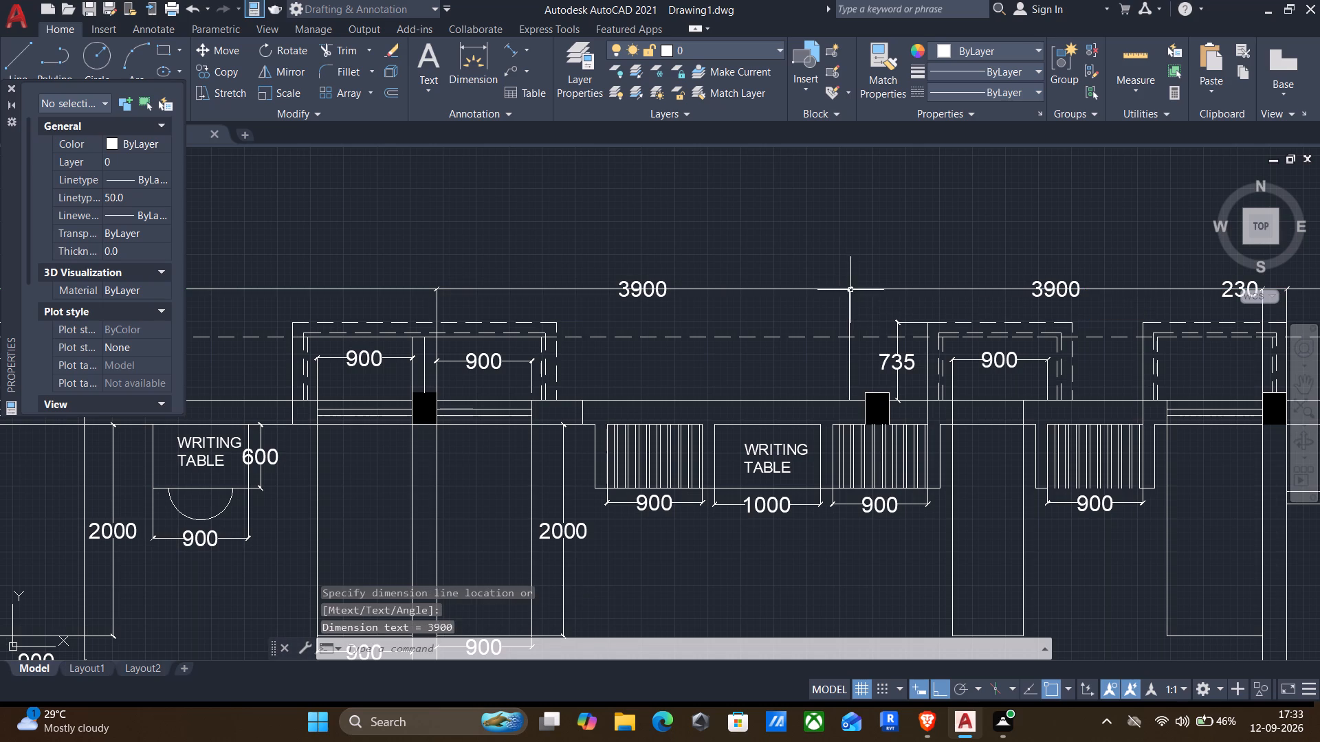
Add an aligned dimension for the width of the north column between the two dormitories, in line with the 3900 dimensions.
middle_click_drag(708, 369, 881, 370)
key("Return")
scroll(591, 441, "up", 1)
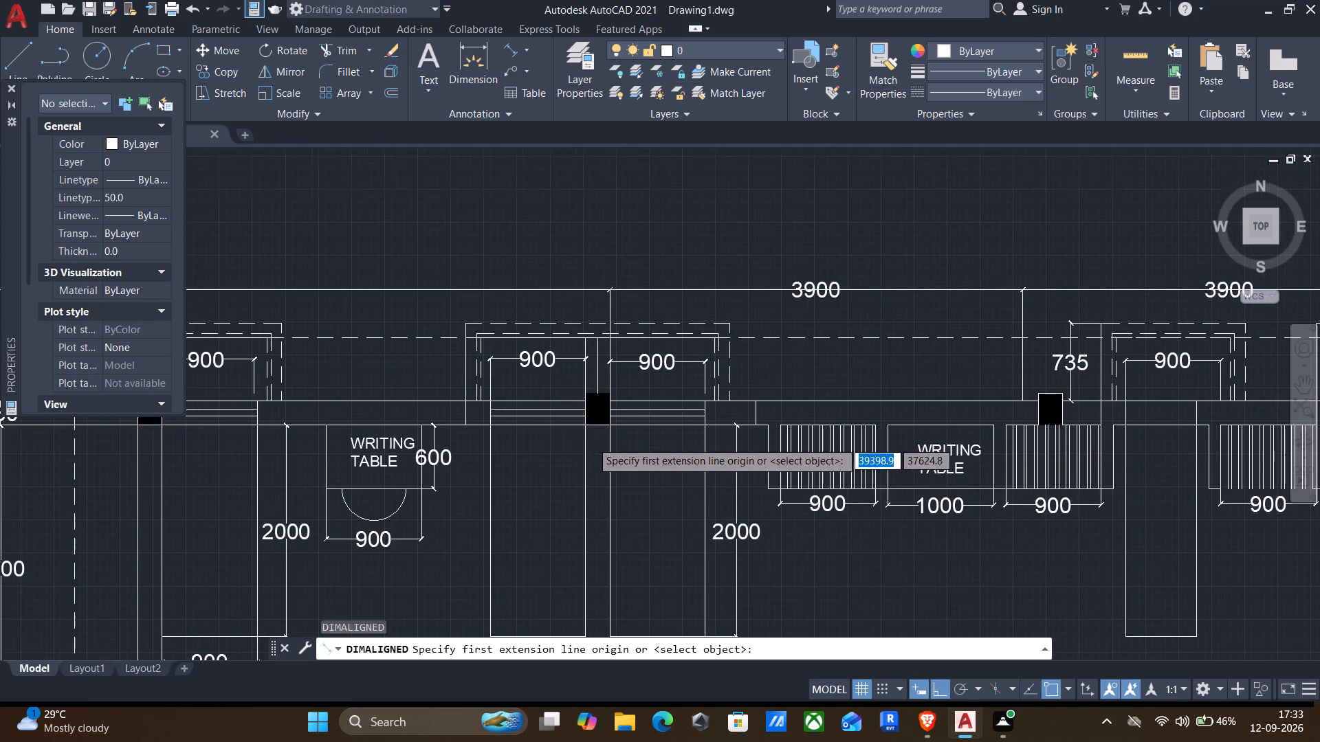
scroll(591, 441, "up", 1)
left_click(630, 322)
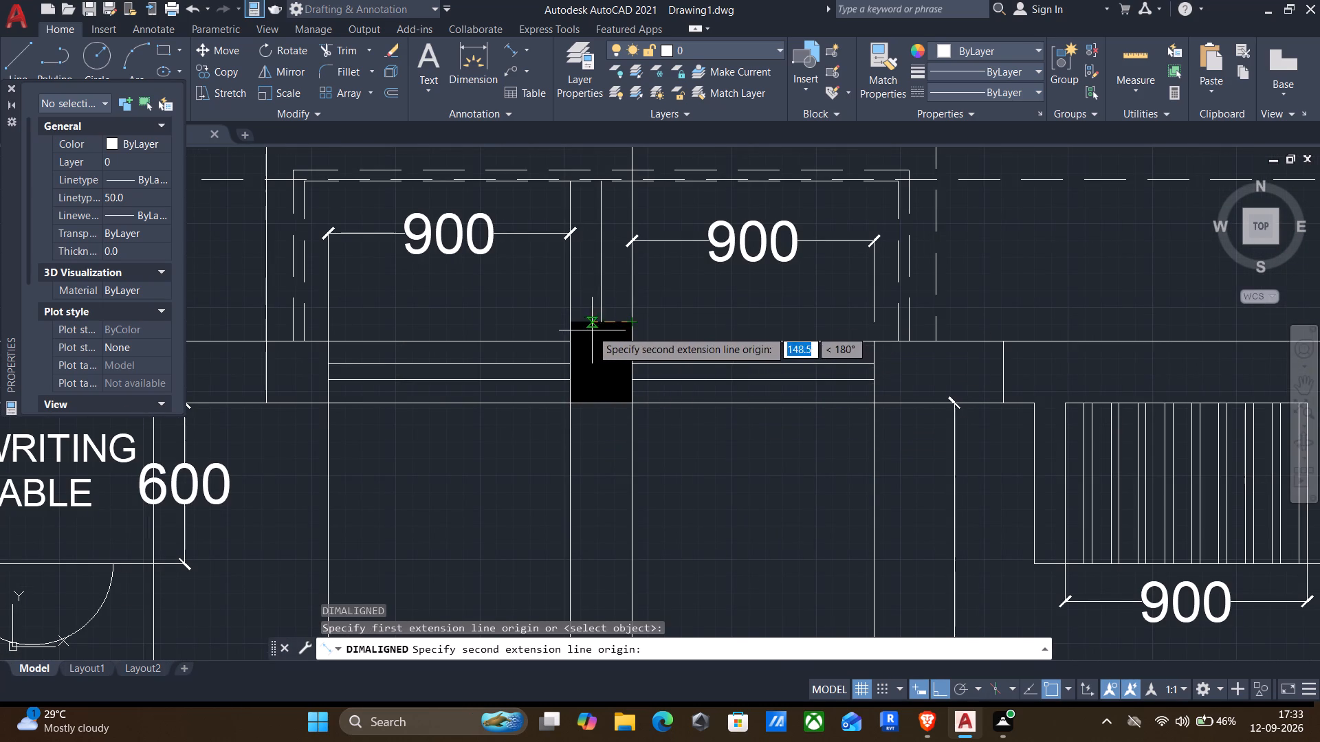
left_click(573, 318)
middle_click_drag(582, 284, 516, 502)
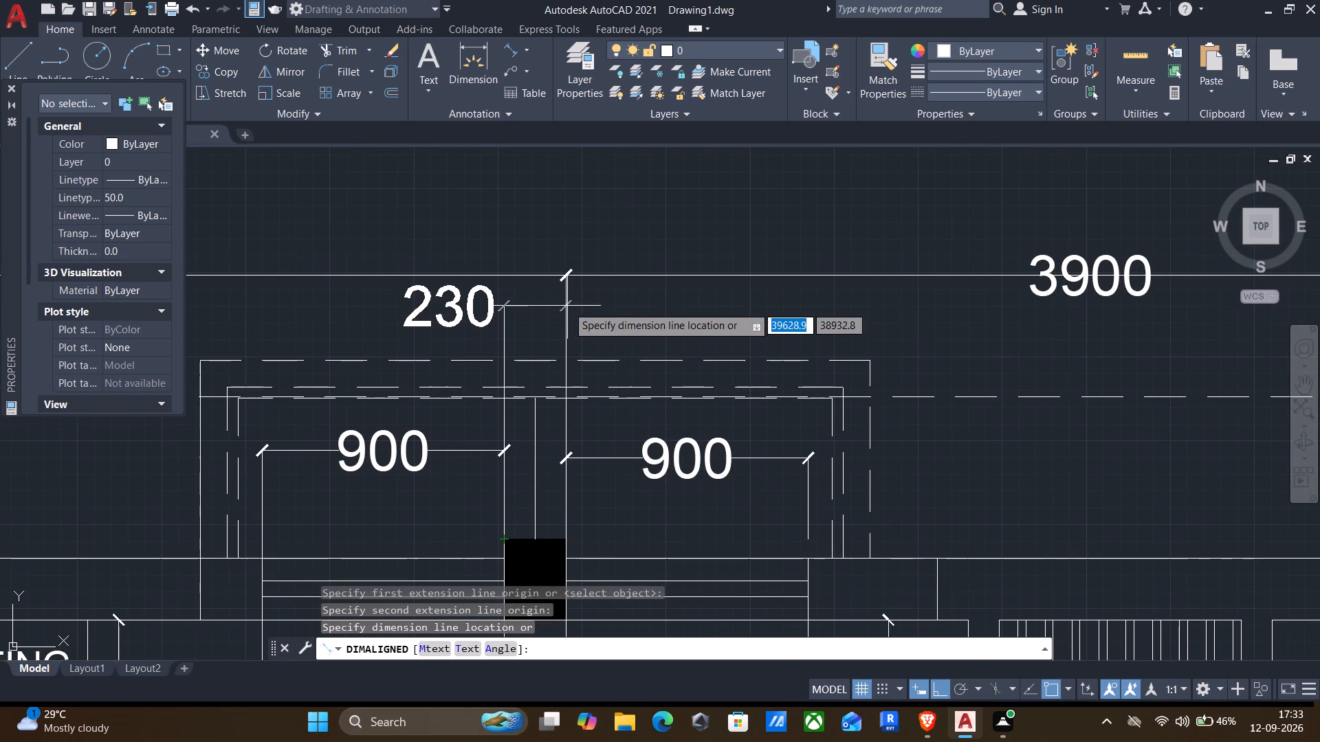
left_click(564, 276)
Add a 4000 aligned dimension westward from the west face of the column between the dormitories, placed on the same line.
middle_click_drag(564, 317, 835, 267)
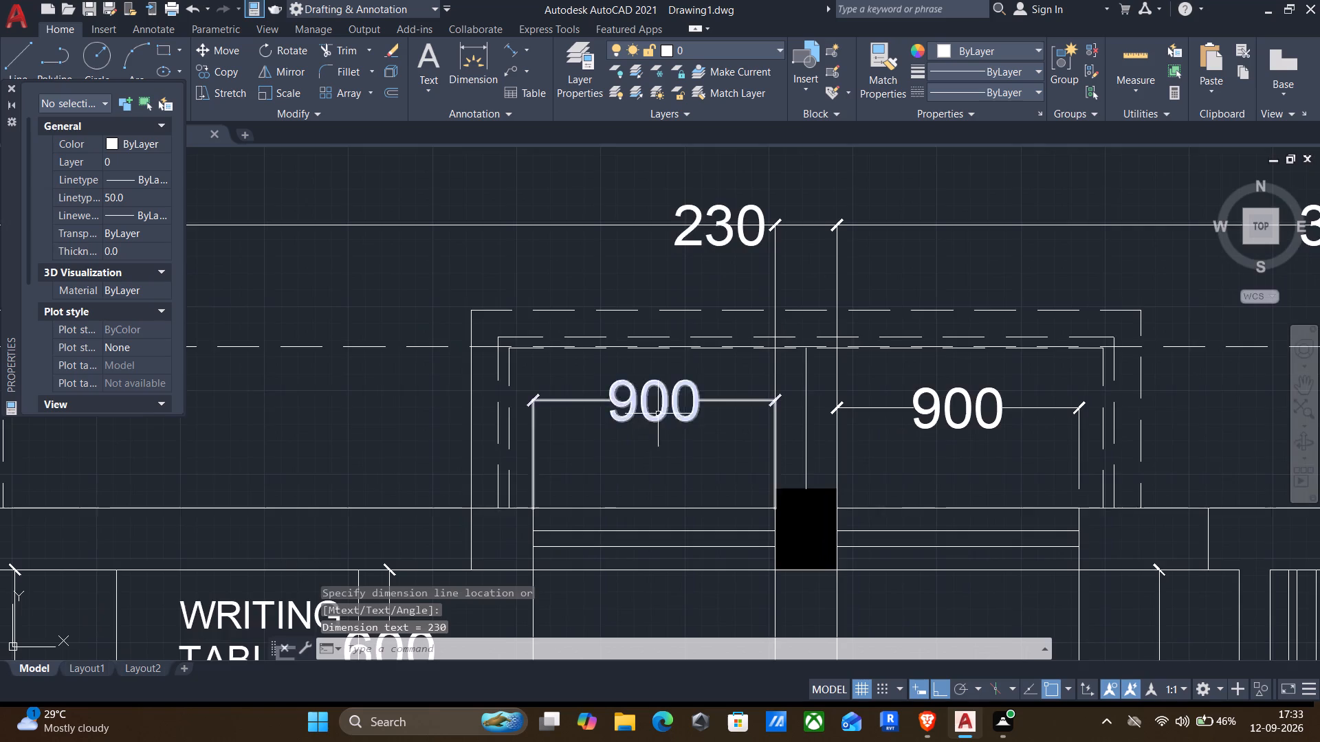
scroll(656, 417, "down", 1)
middle_click_drag(656, 417, 822, 319)
key("Return")
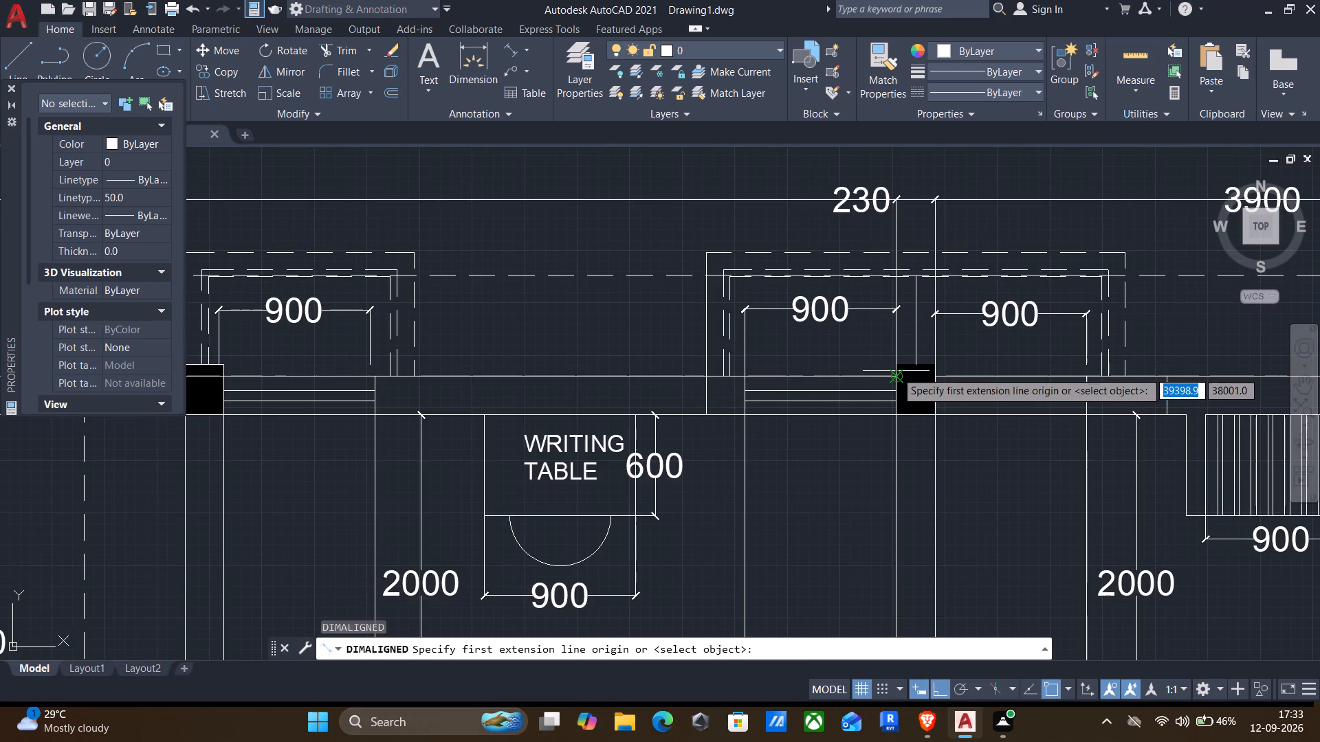
left_click(892, 380)
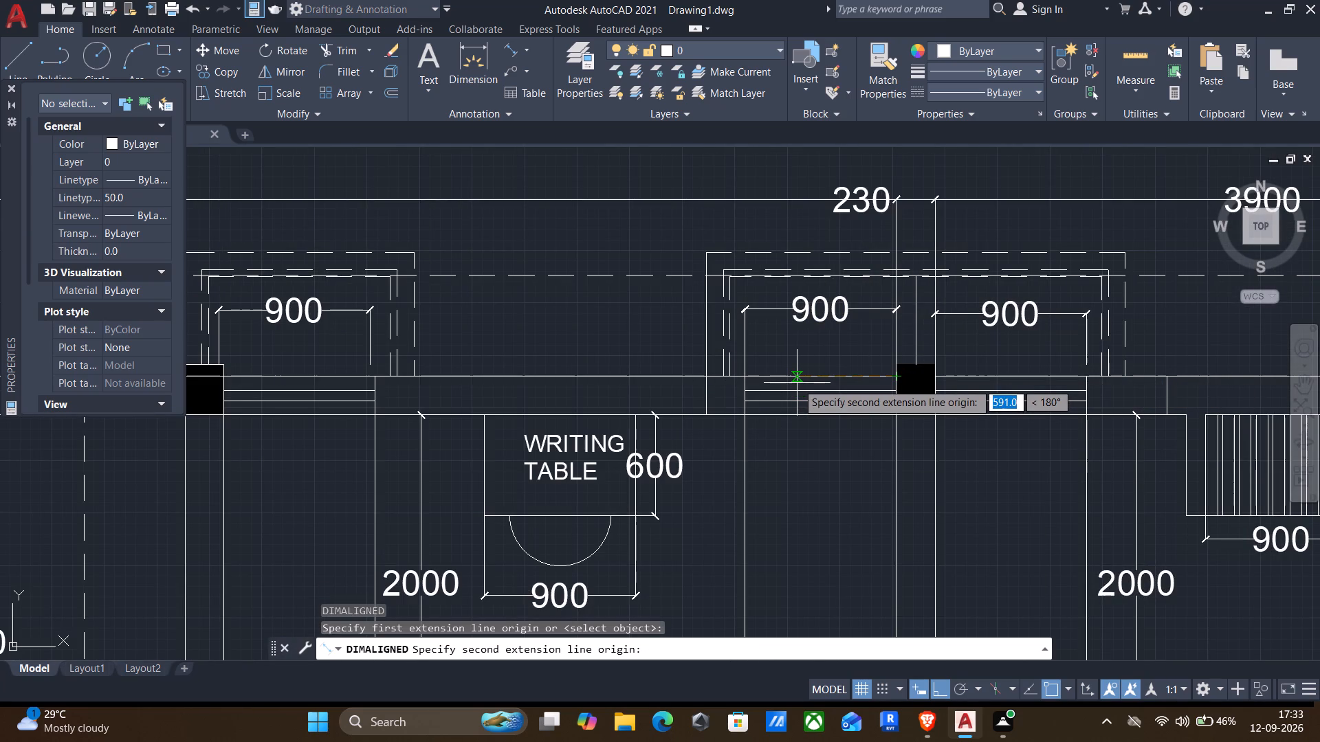
type("4000")
key("Return")
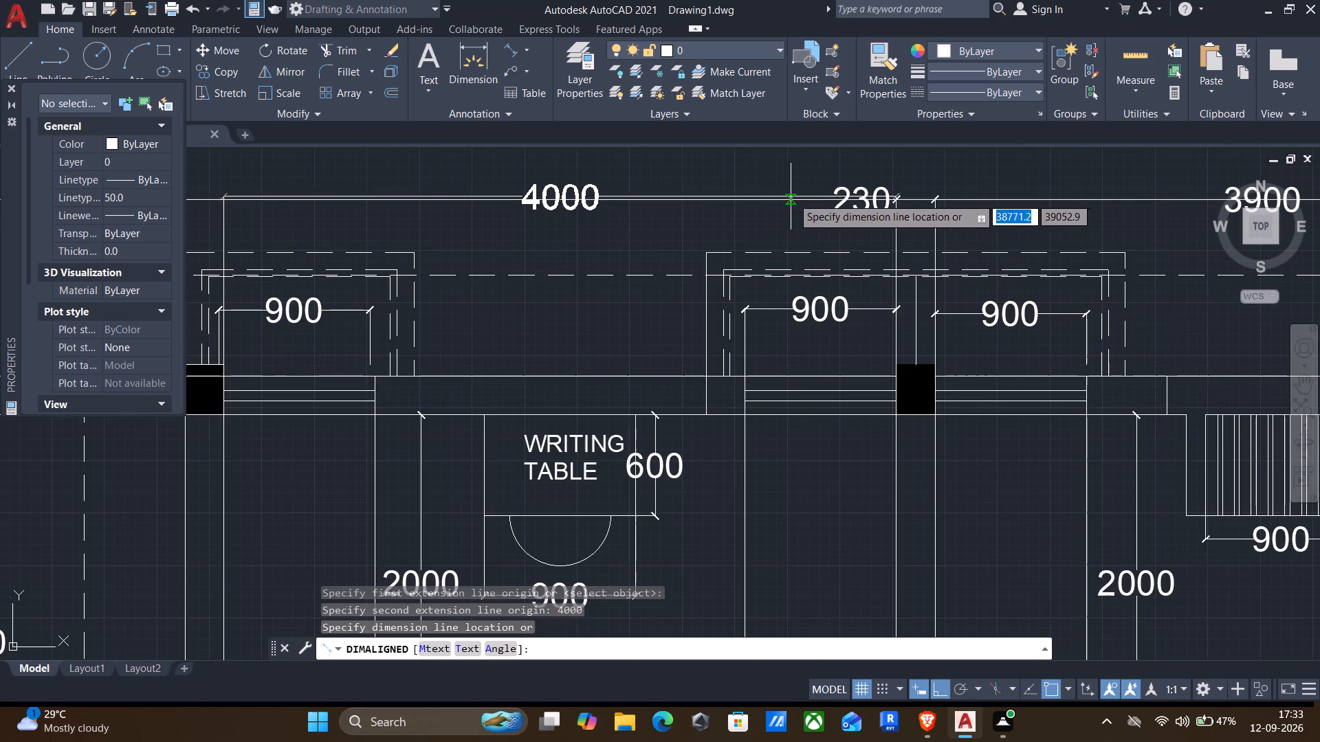
left_click(892, 203)
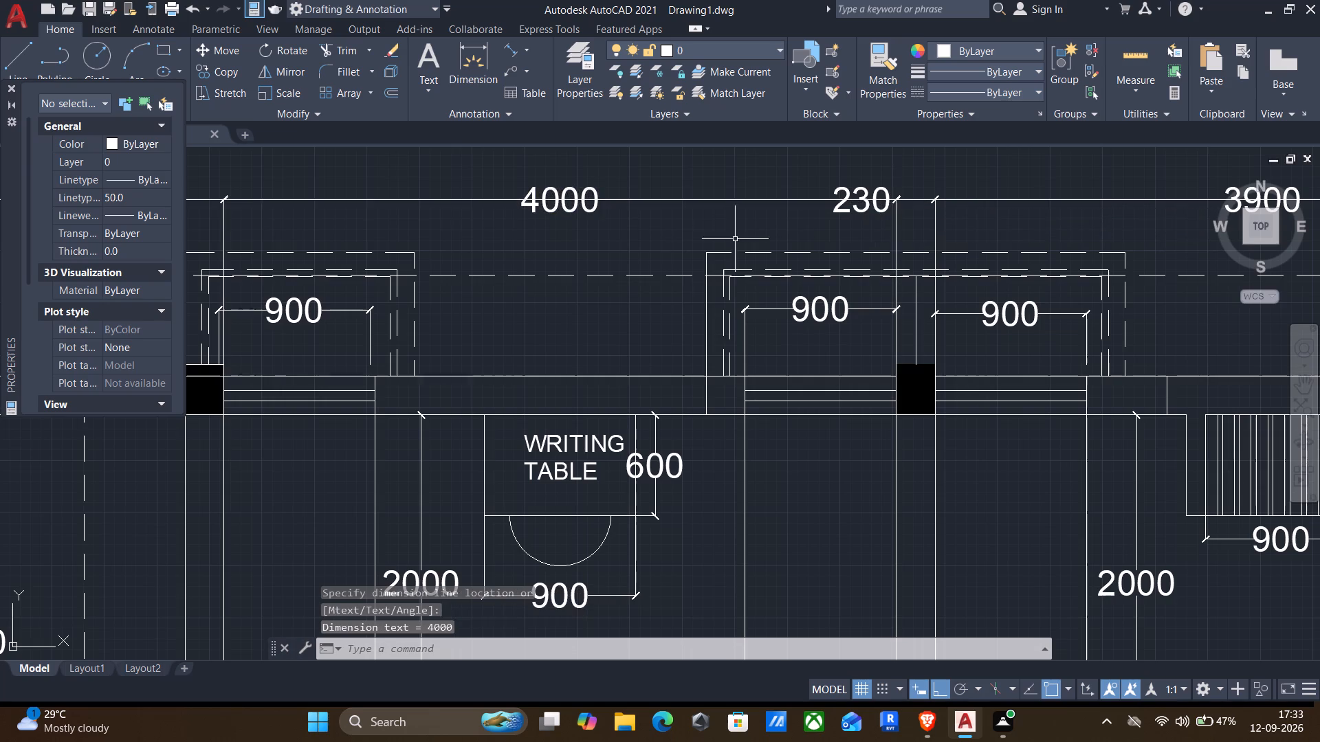
Add an aligned dimension for the width of Dormitory-1's northwest column, in line with the 4000 dimension.
middle_click_drag(668, 272, 987, 269)
key("Return")
scroll(531, 372, "up", 2)
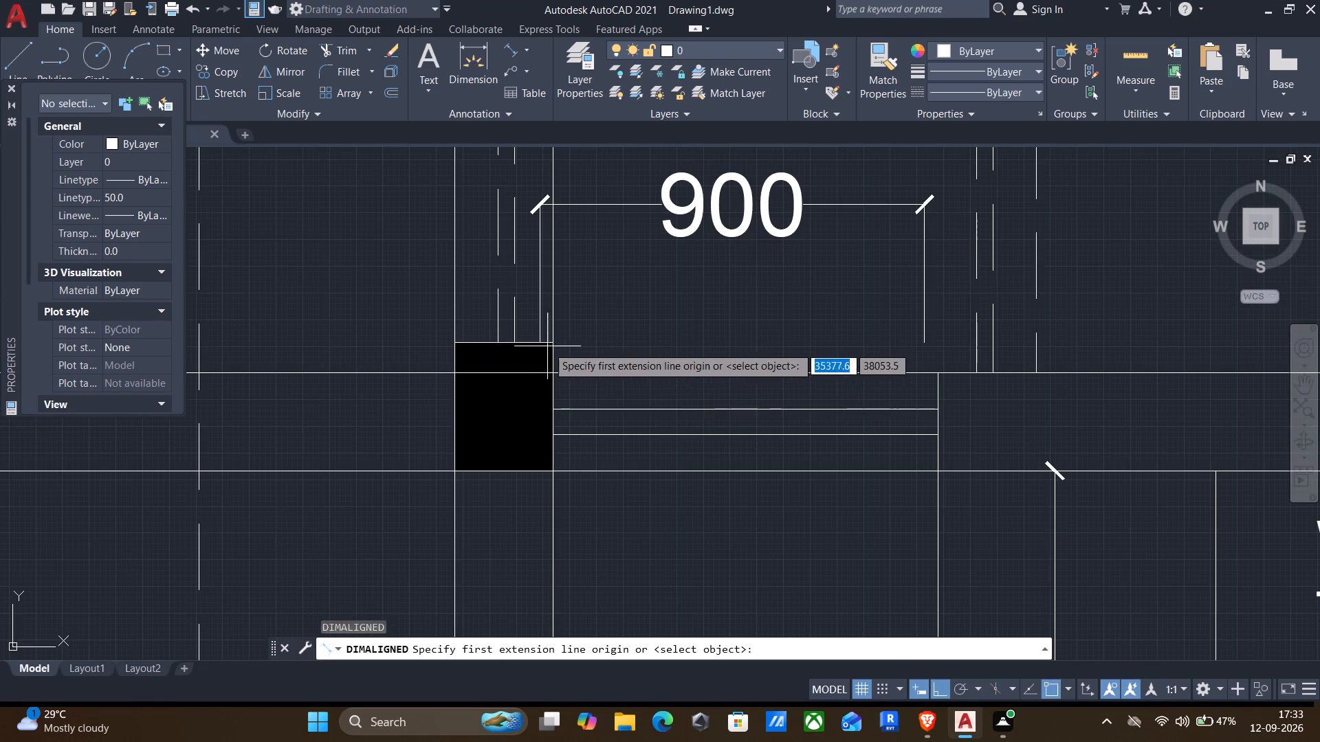
left_click(553, 339)
left_click(455, 344)
middle_click_drag(474, 295, 432, 486)
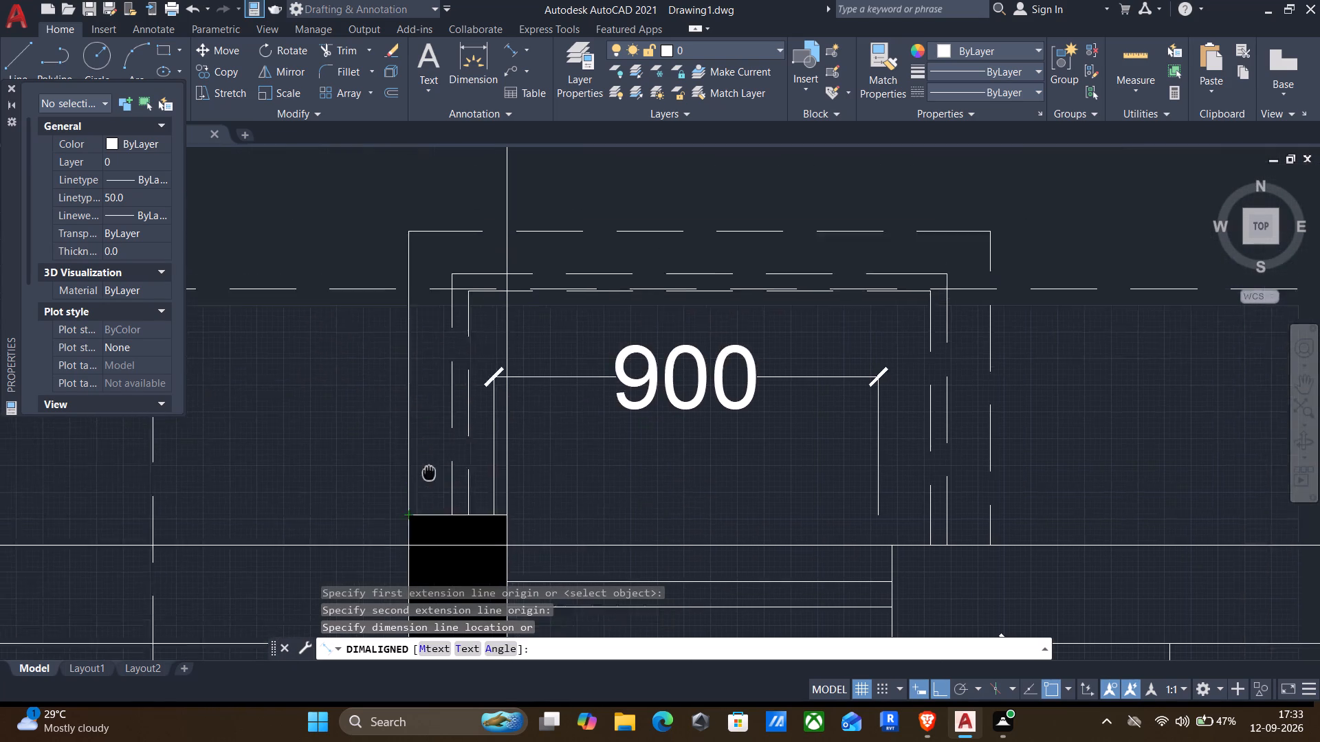
middle_click_drag(432, 486, 435, 502)
middle_click_drag(537, 310, 516, 524)
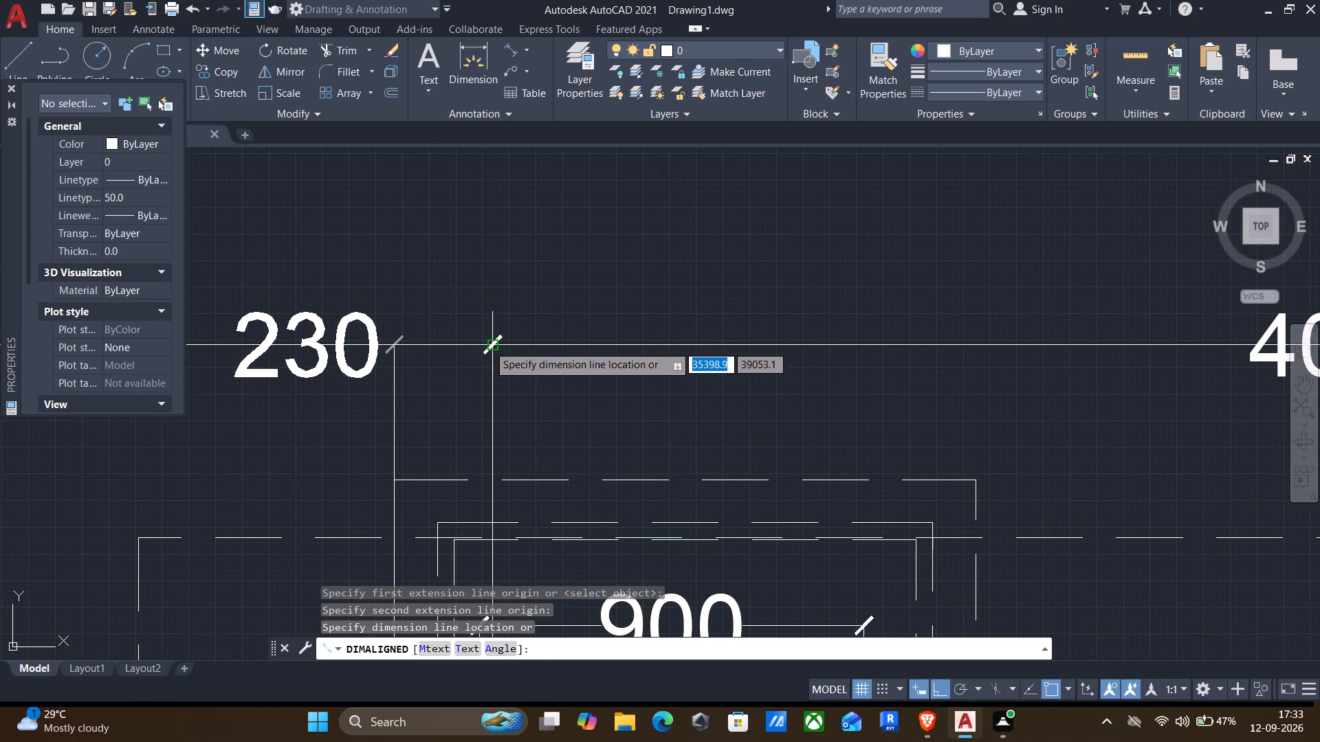
left_click(489, 346)
Delete the horizontal guide line running through the dimension chain above the plan.
middle_click_drag(505, 402, 730, 232)
scroll(602, 323, "down", 1)
scroll(694, 288, "down", 1)
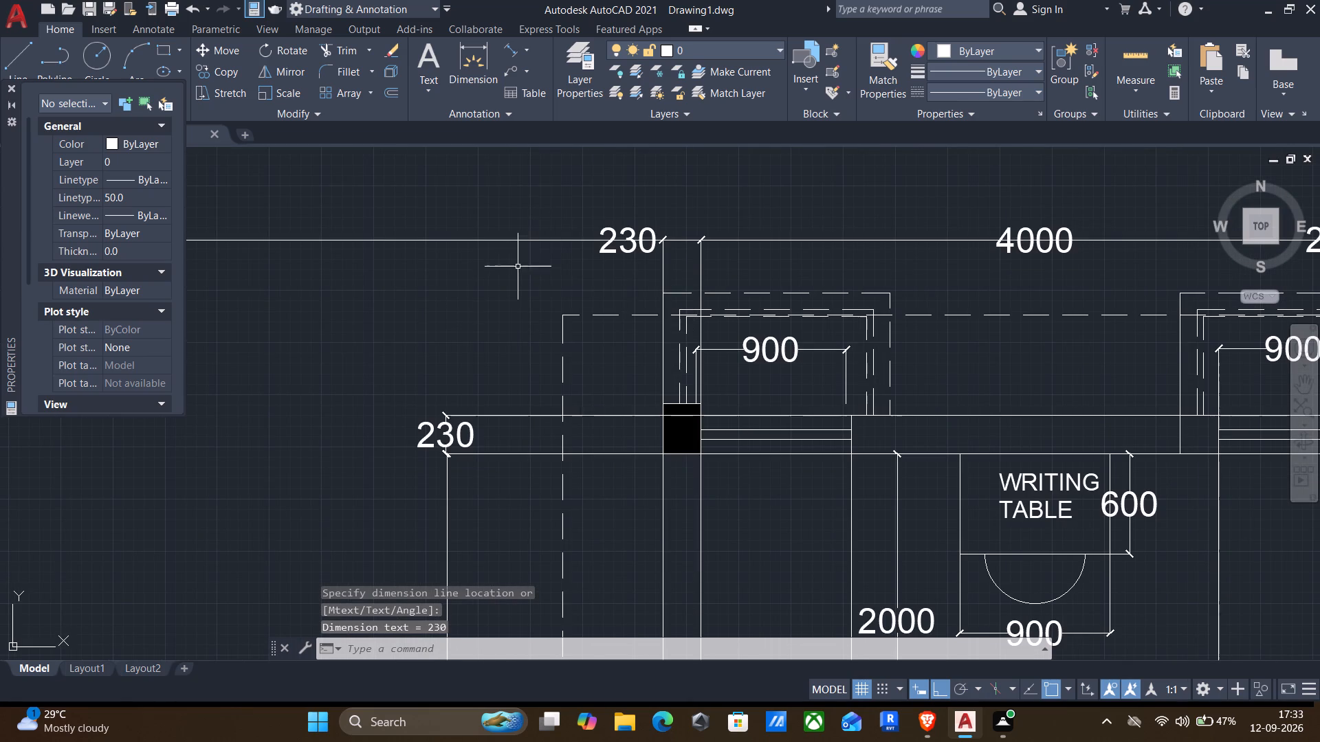
left_click(516, 269)
left_click(459, 194)
key("Delete")
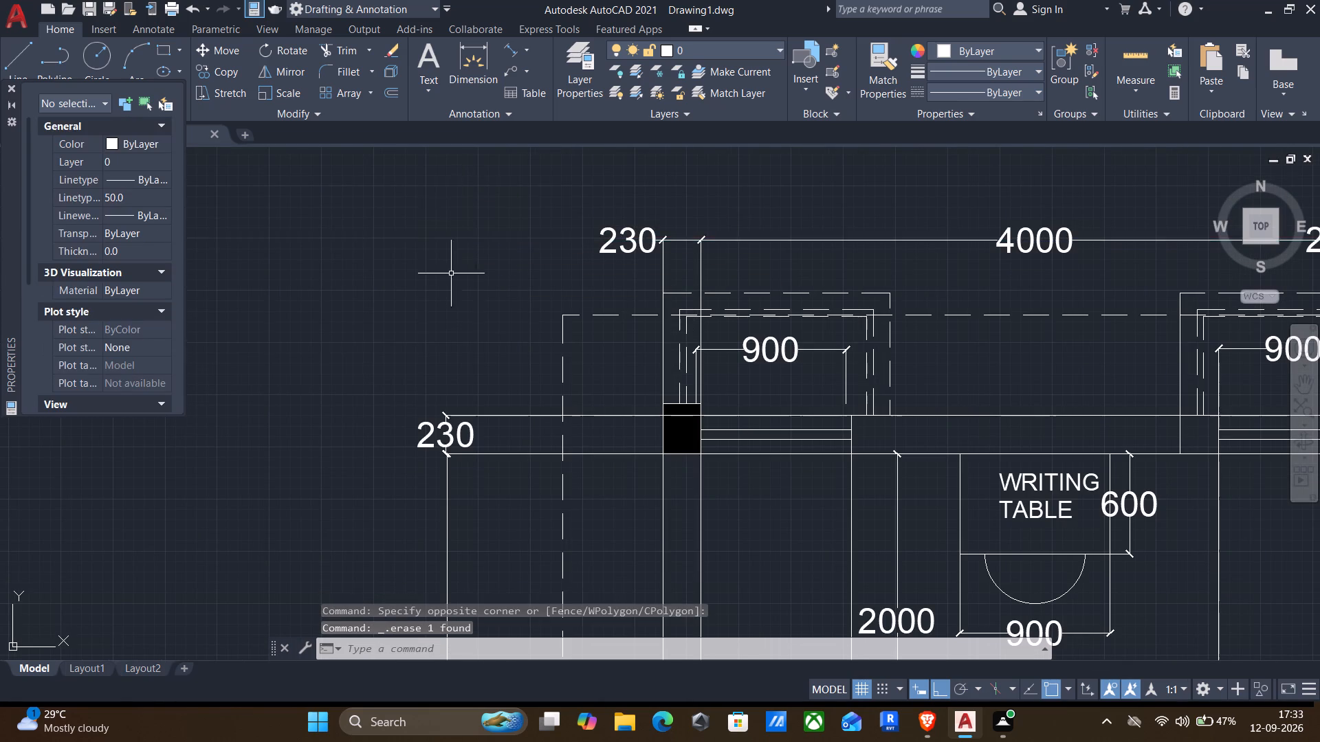
Add the multiline text WR in the empty area southwest of the plan, below the dwarf wall.
scroll(456, 291, "down", 2)
scroll(552, 406, "down", 1)
middle_click_drag(552, 407, 474, 407)
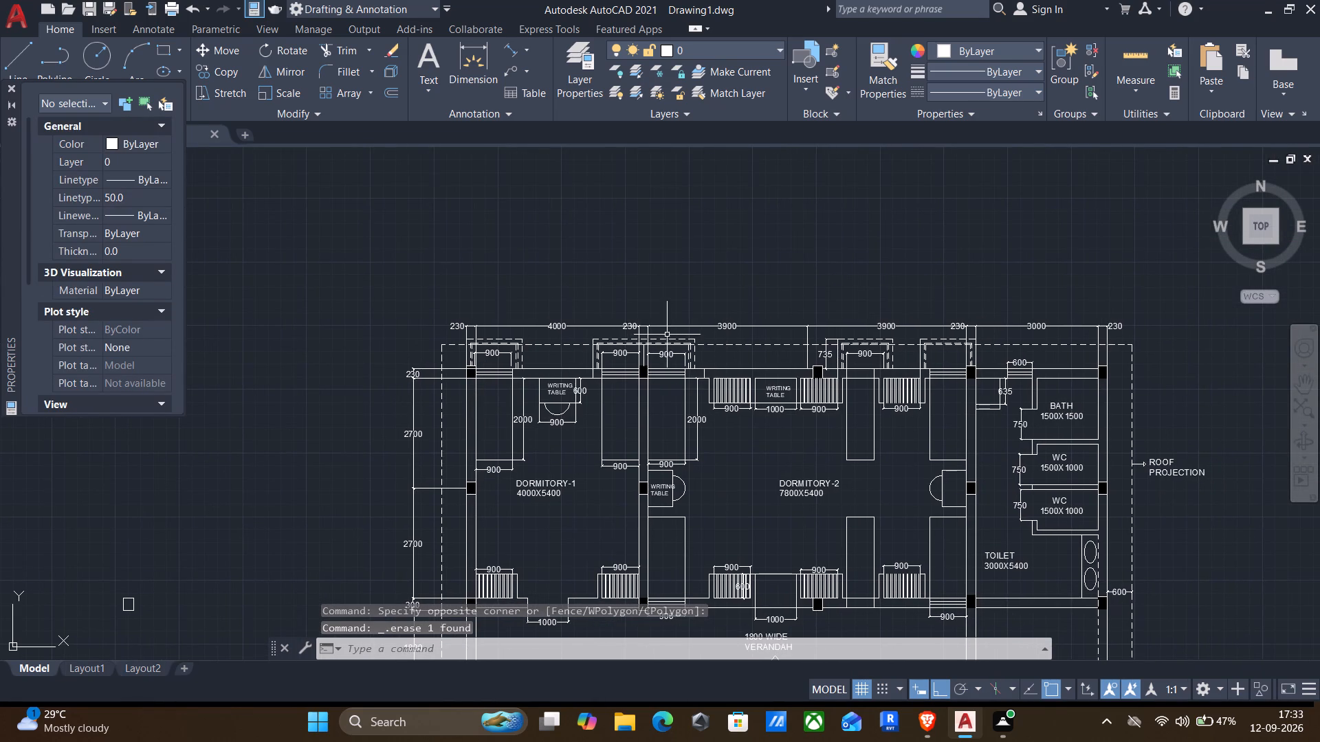
scroll(651, 341, "up", 2)
middle_click_drag(641, 423, 670, 261)
scroll(650, 332, "down", 1)
middle_click_drag(646, 339, 630, 278)
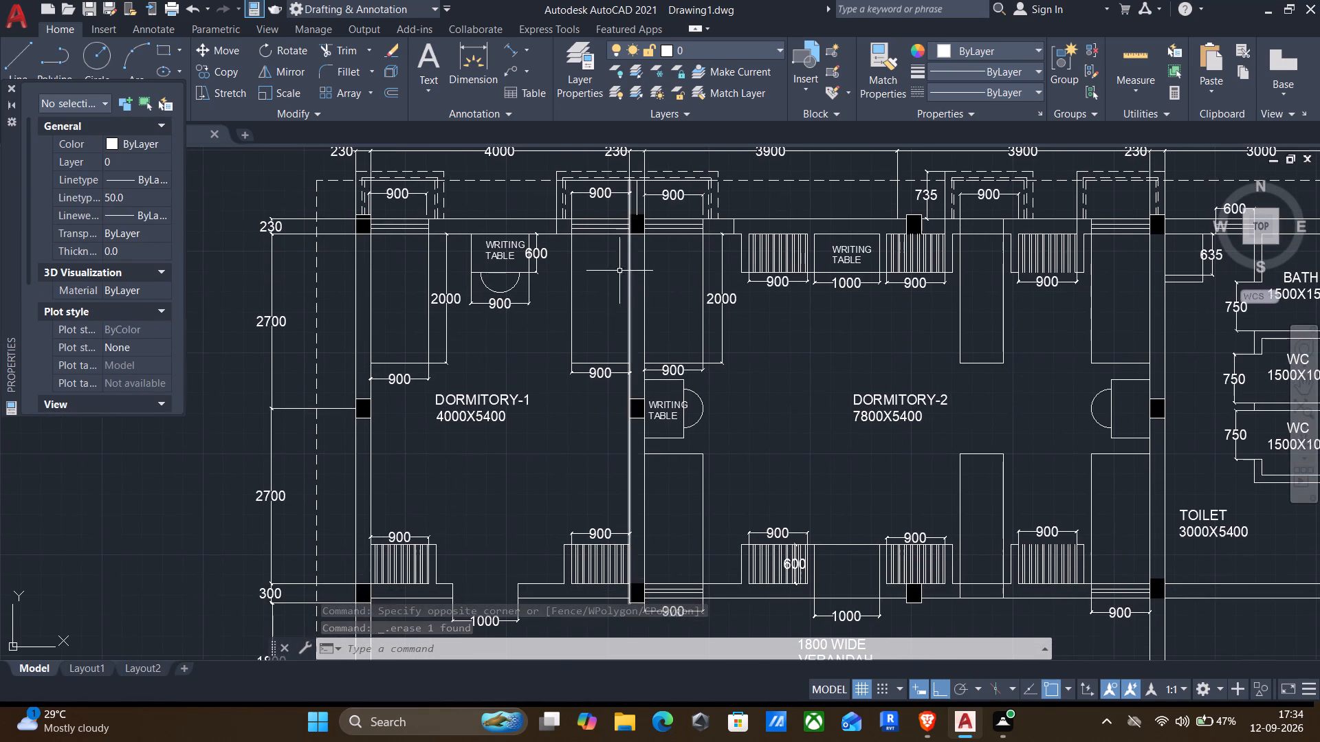
middle_click_drag(749, 532, 749, 310)
middle_click_drag(602, 542, 782, 297)
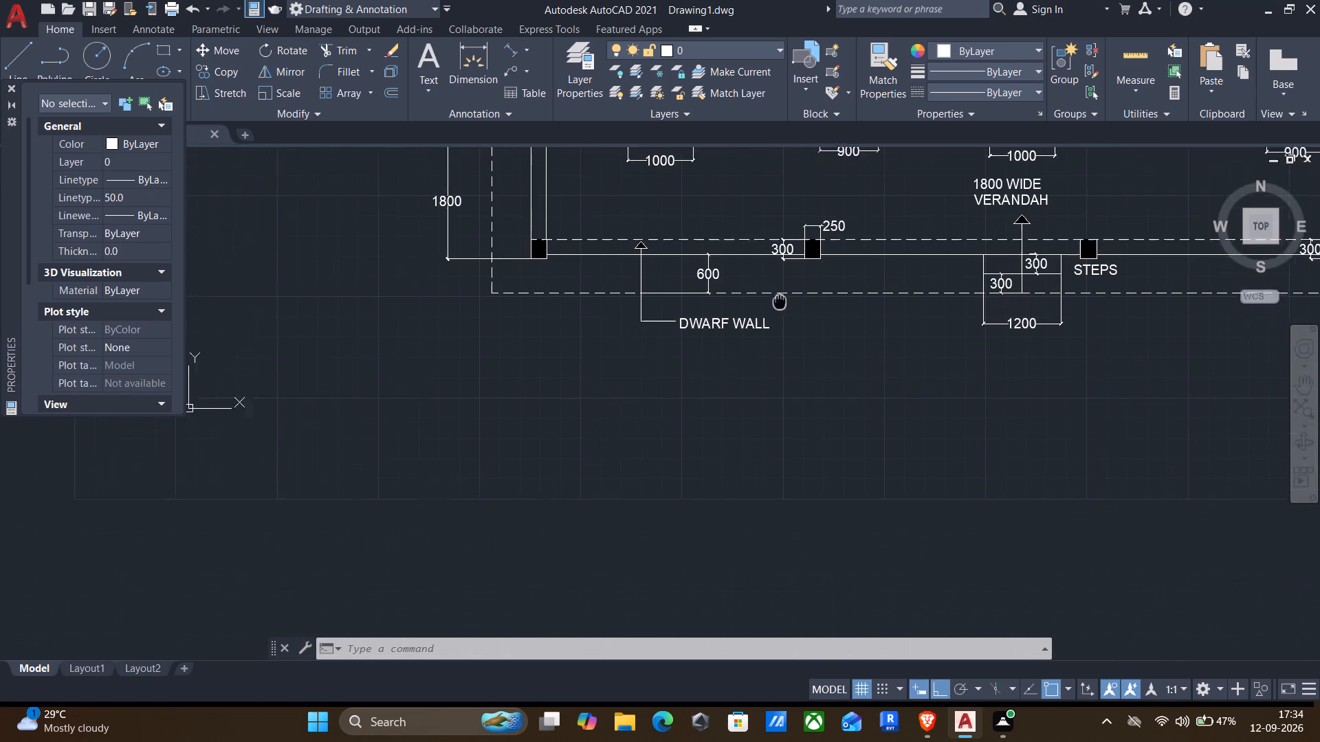
middle_click_drag(782, 297, 784, 293)
left_click(420, 49)
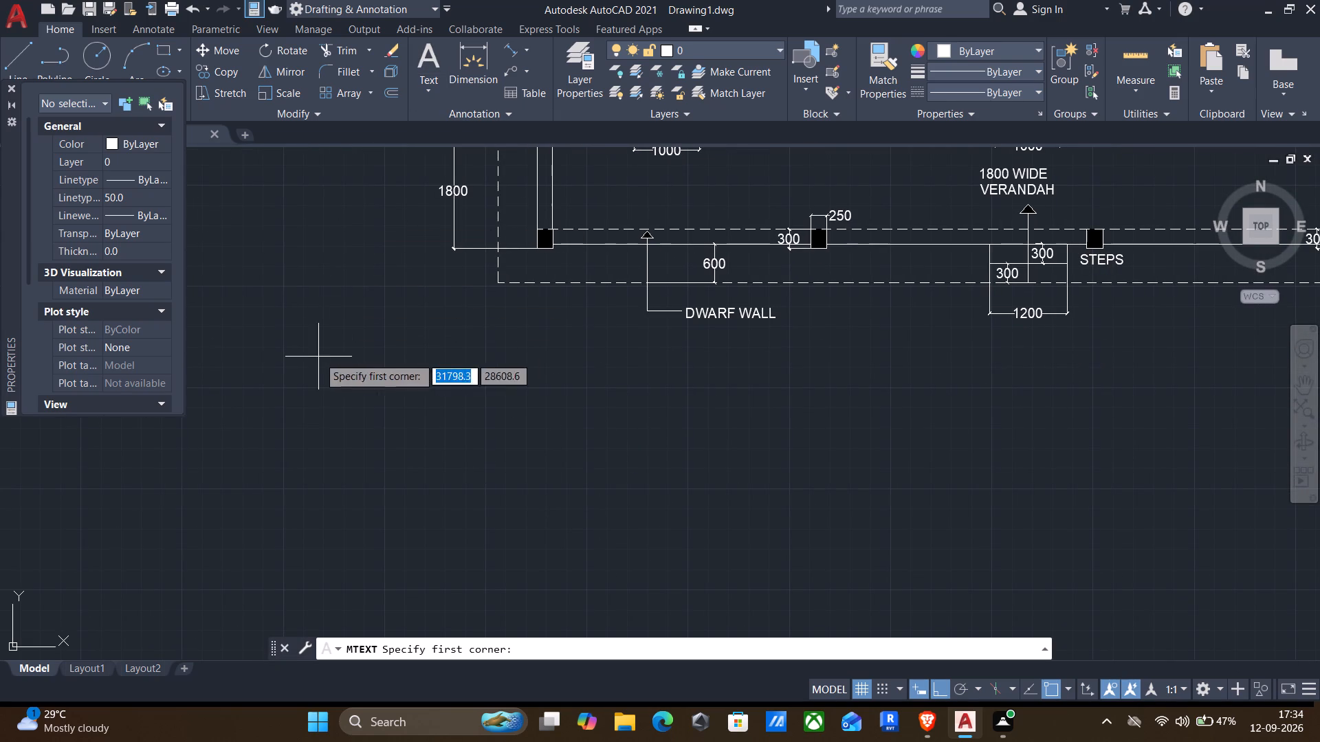
left_click(315, 372)
left_click(363, 417)
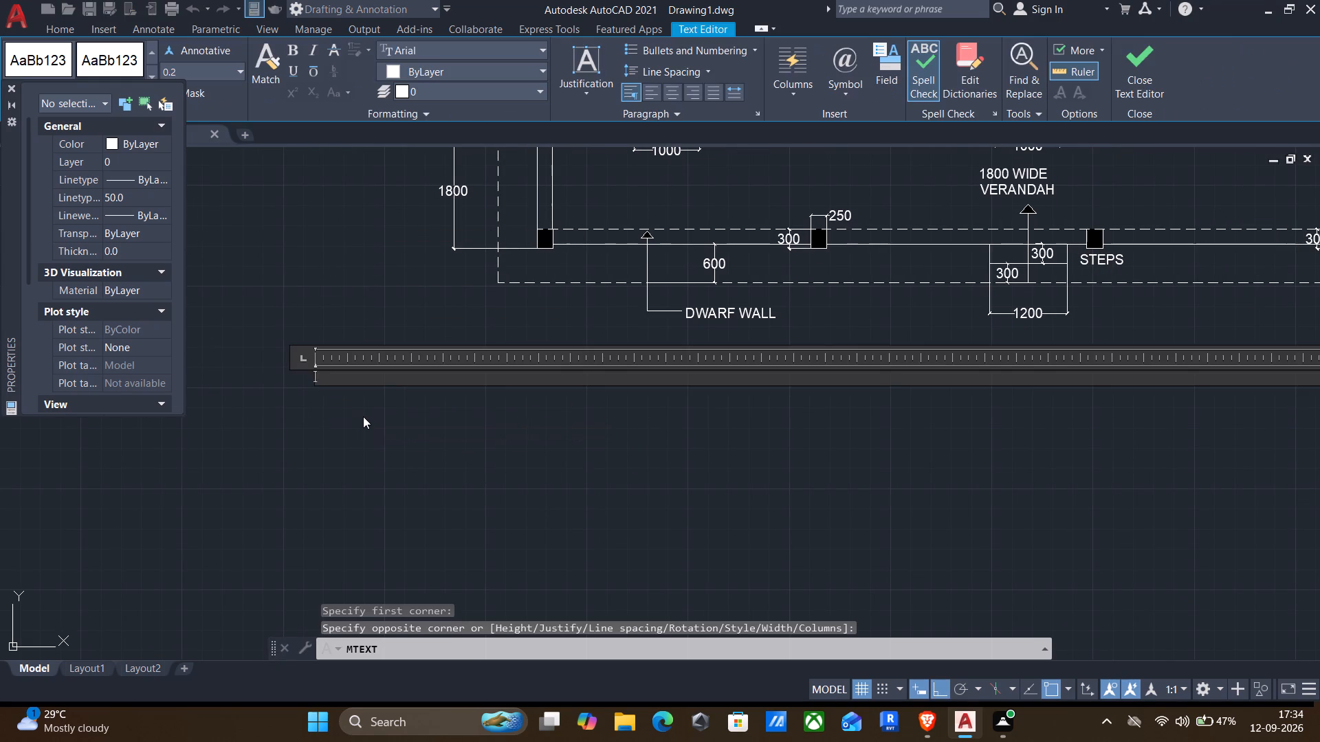
type("WR")
left_click(363, 416)
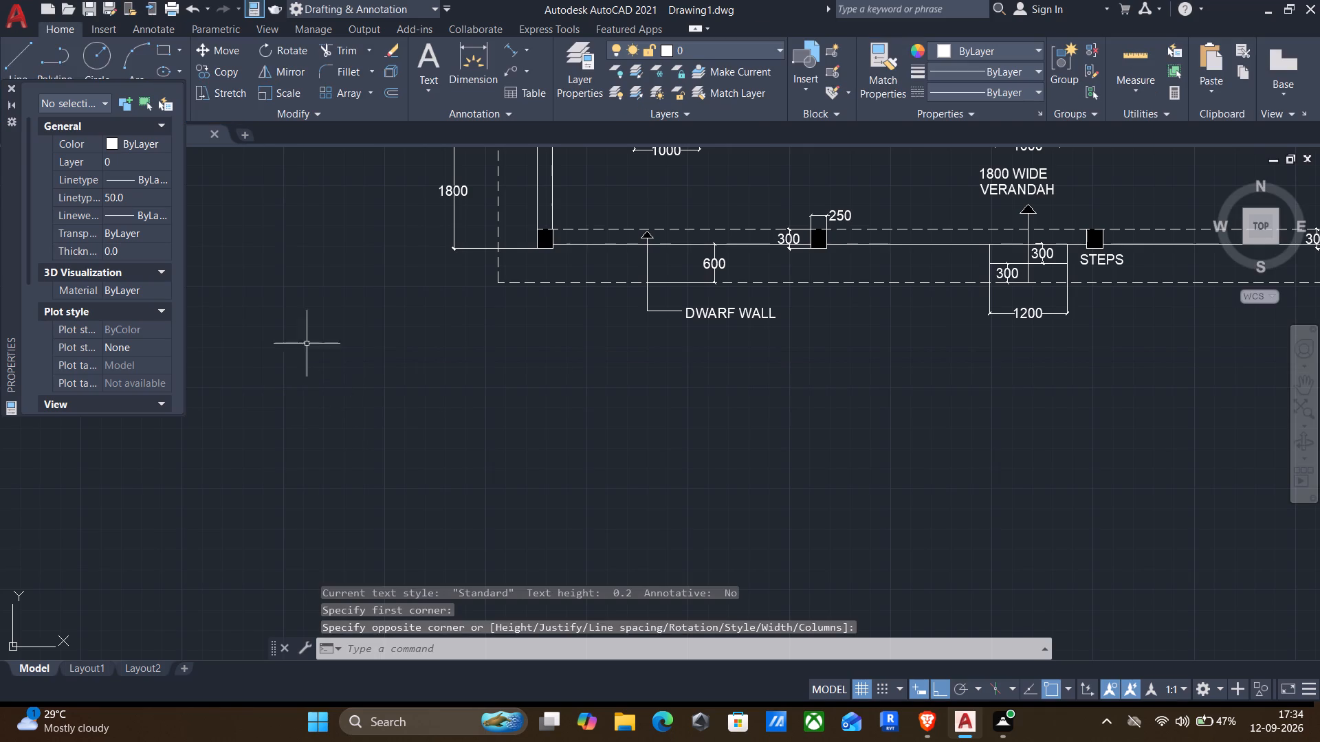
Set the text height of the WR label to 150.
left_click(245, 275)
left_click(402, 500)
right_click(431, 442)
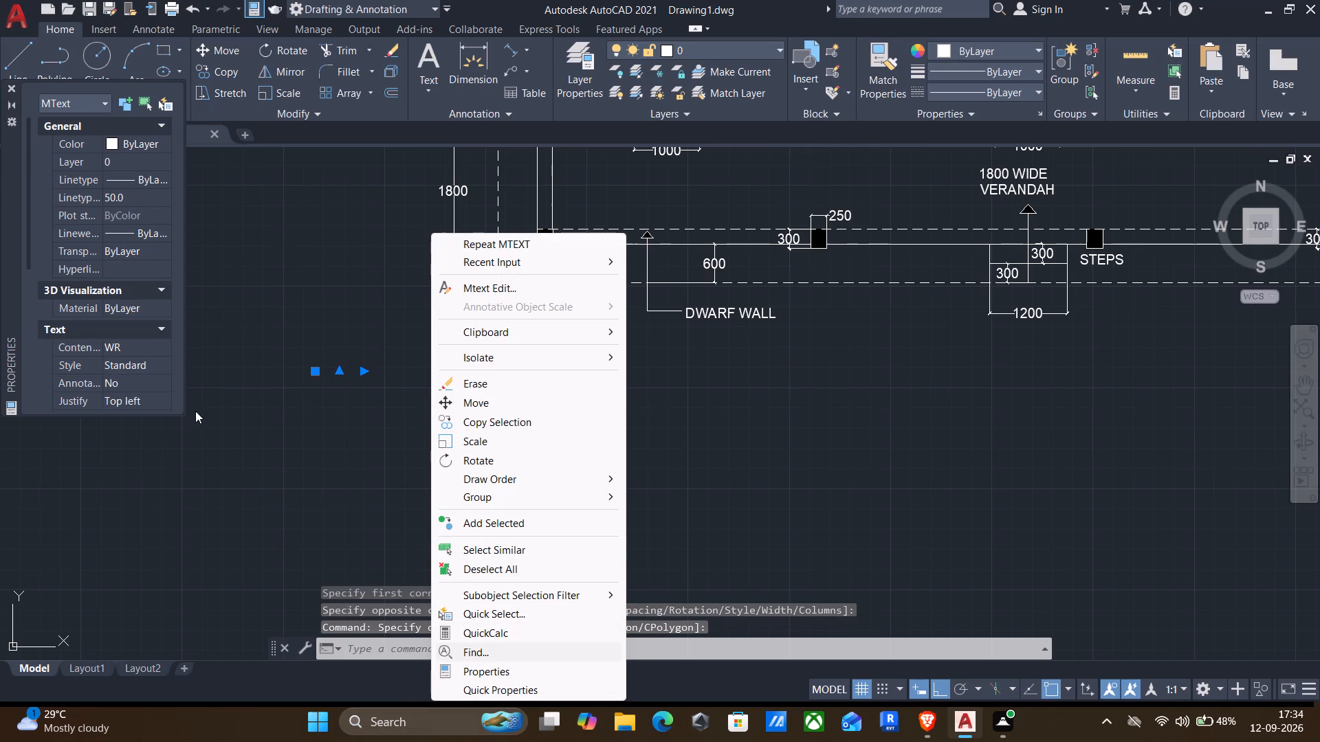
scroll(111, 342, "down", 3)
scroll(99, 181, "up", 3)
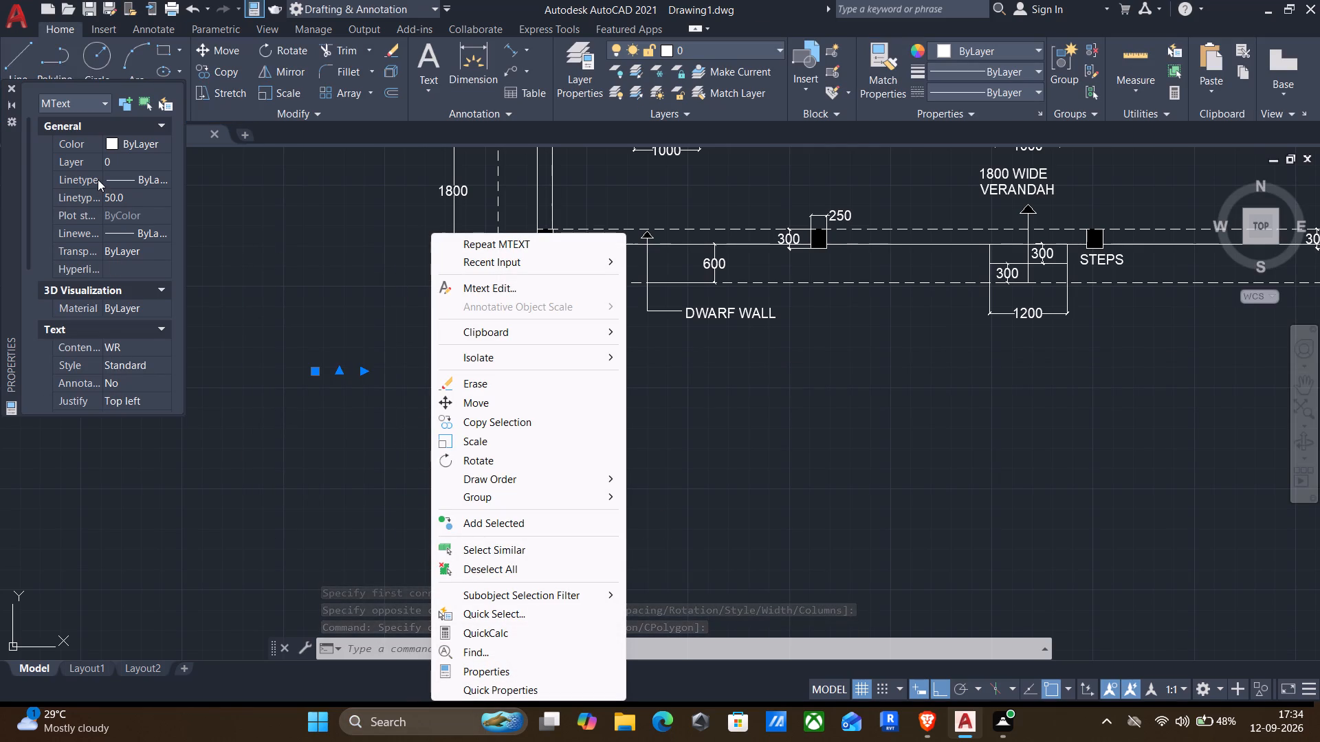
scroll(98, 179, "down", 5)
left_click_drag(366, 577, 357, 566)
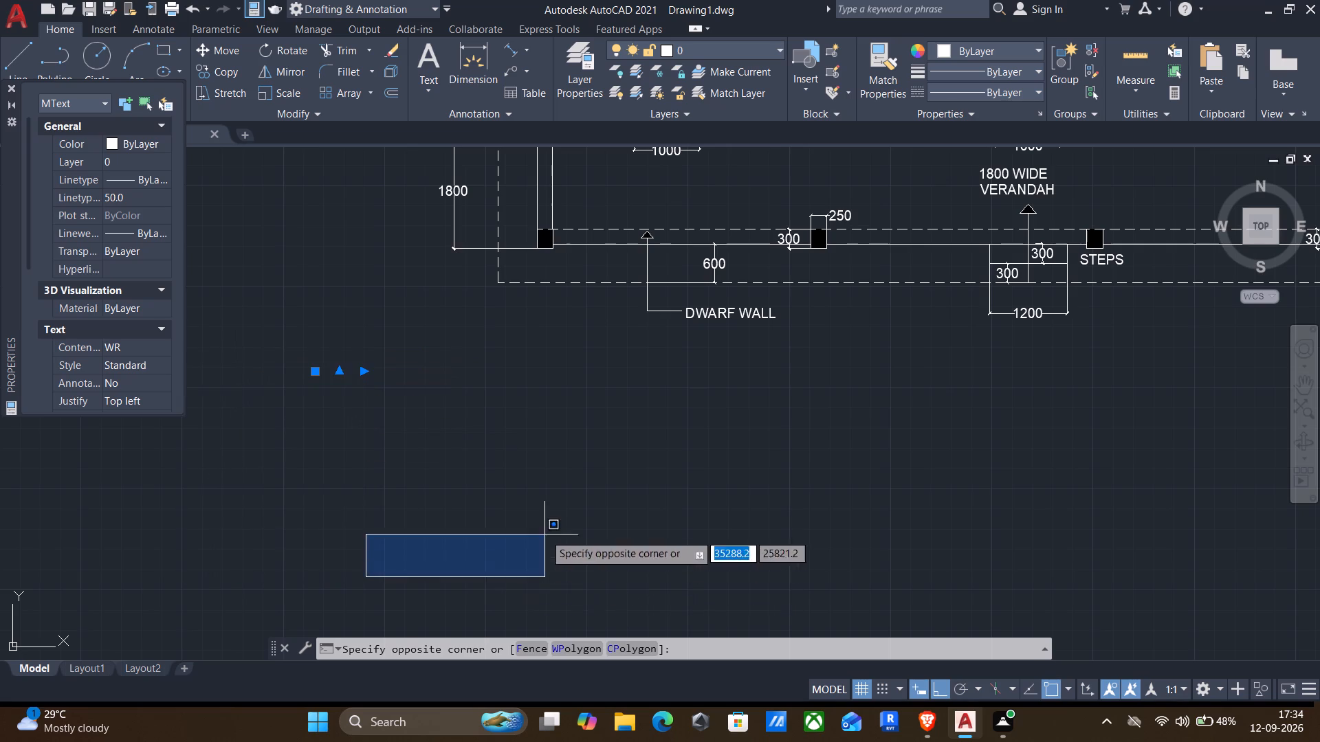
left_click(544, 534)
scroll(93, 317, "down", 3)
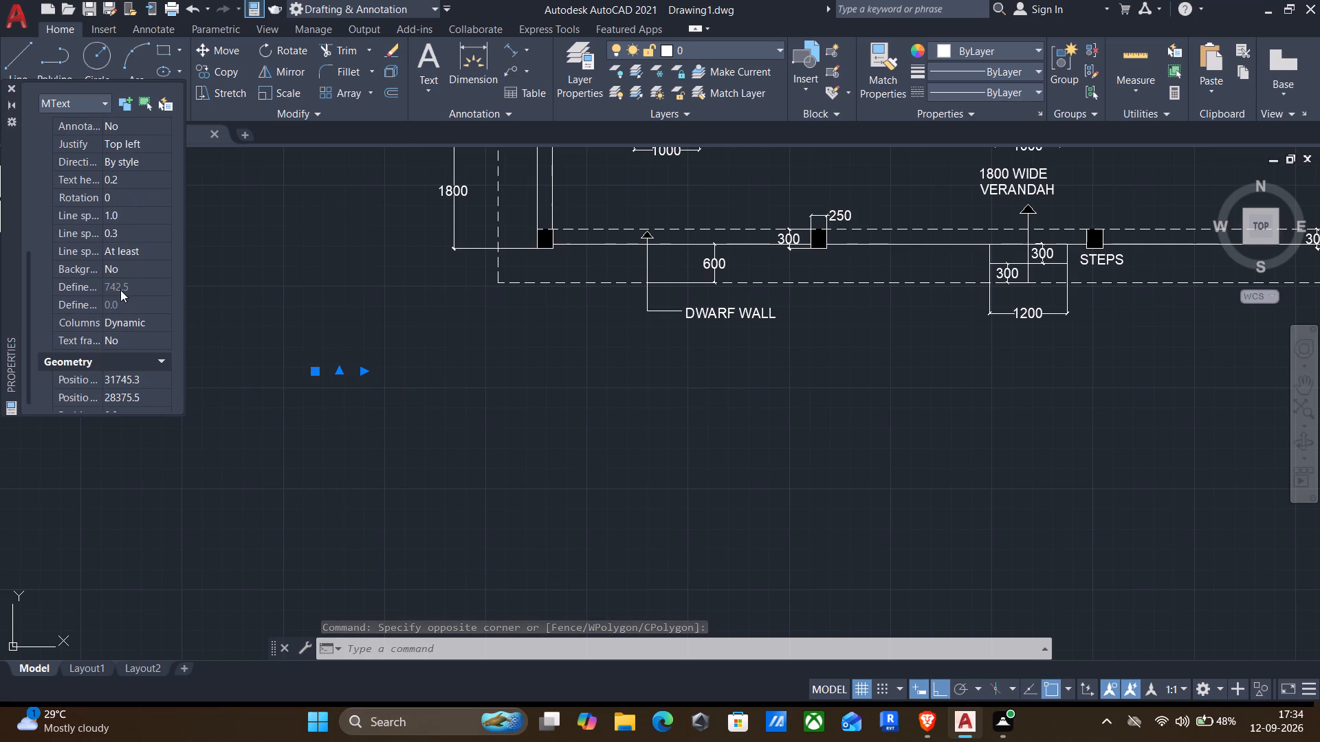
scroll(108, 316, "down", 3)
scroll(105, 318, "up", 2)
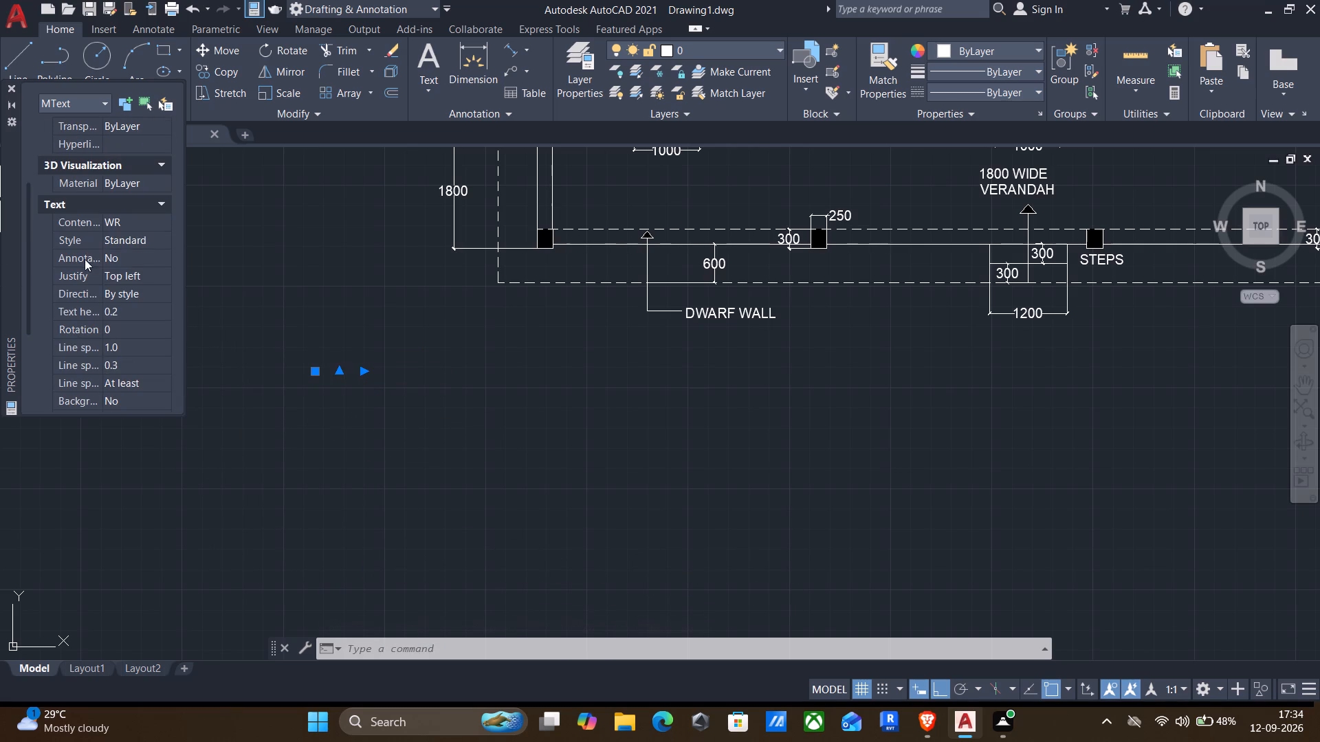
scroll(101, 271, "up", 4)
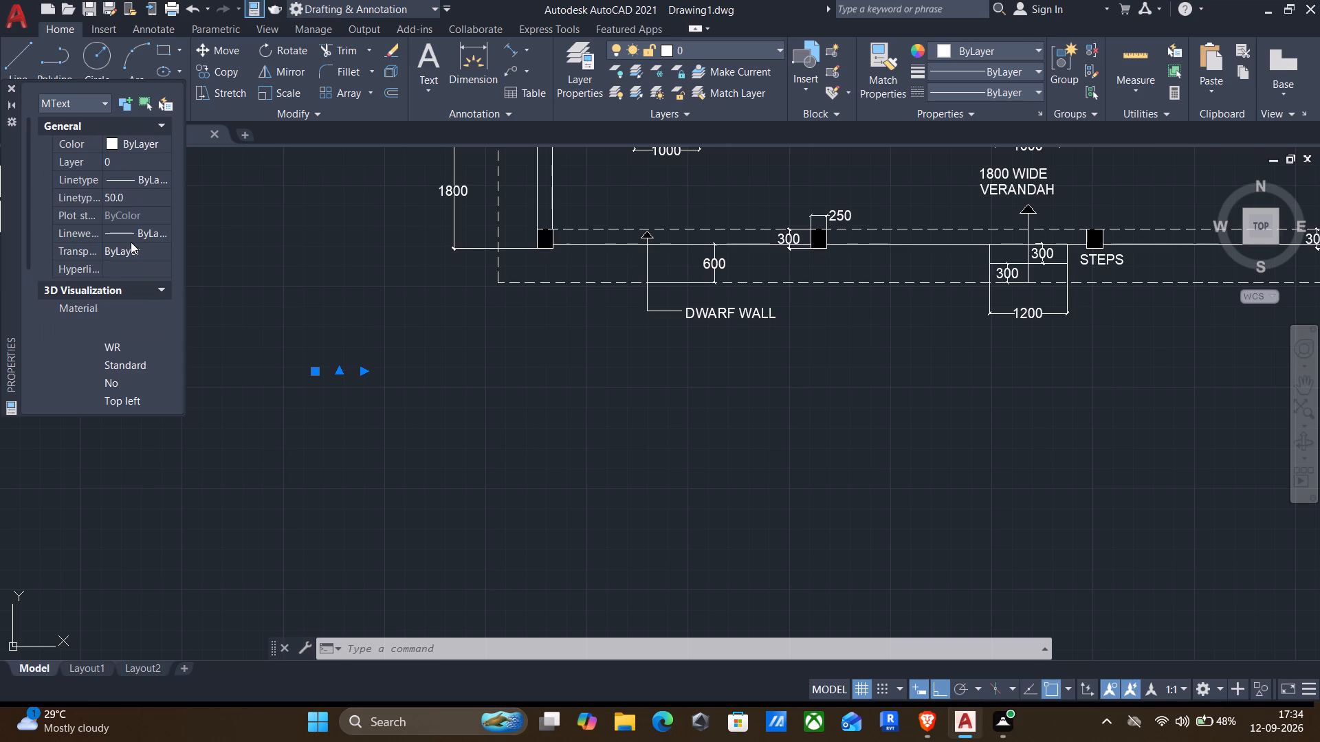
scroll(131, 274, "down", 3)
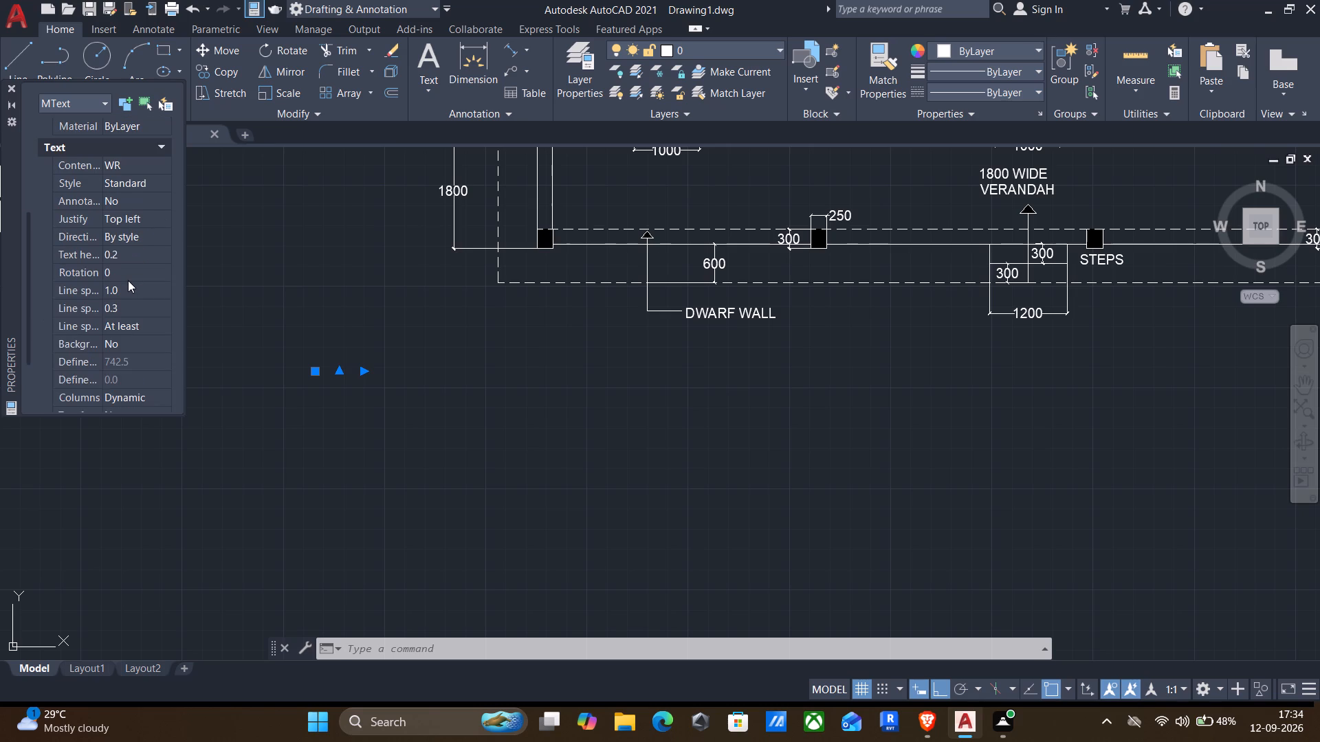
scroll(128, 282, "up", 2)
scroll(124, 311, "down", 1)
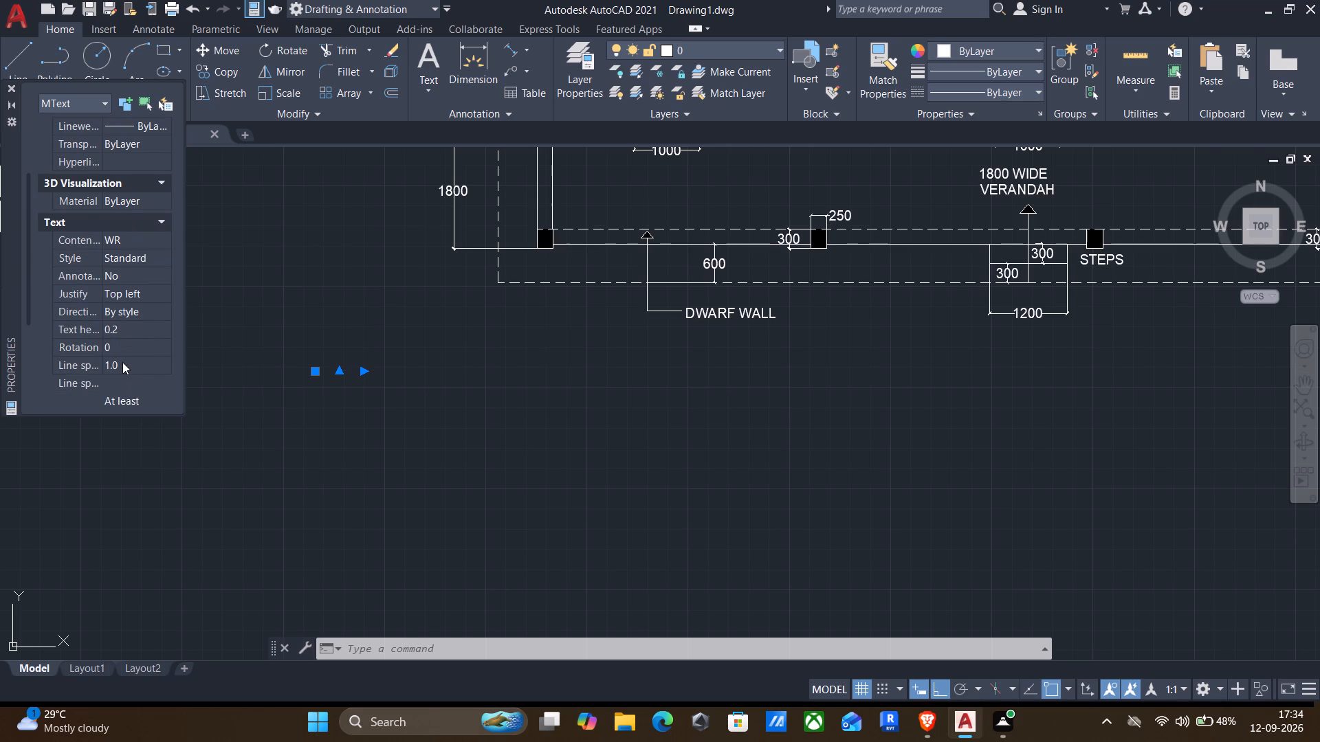
left_click(131, 331)
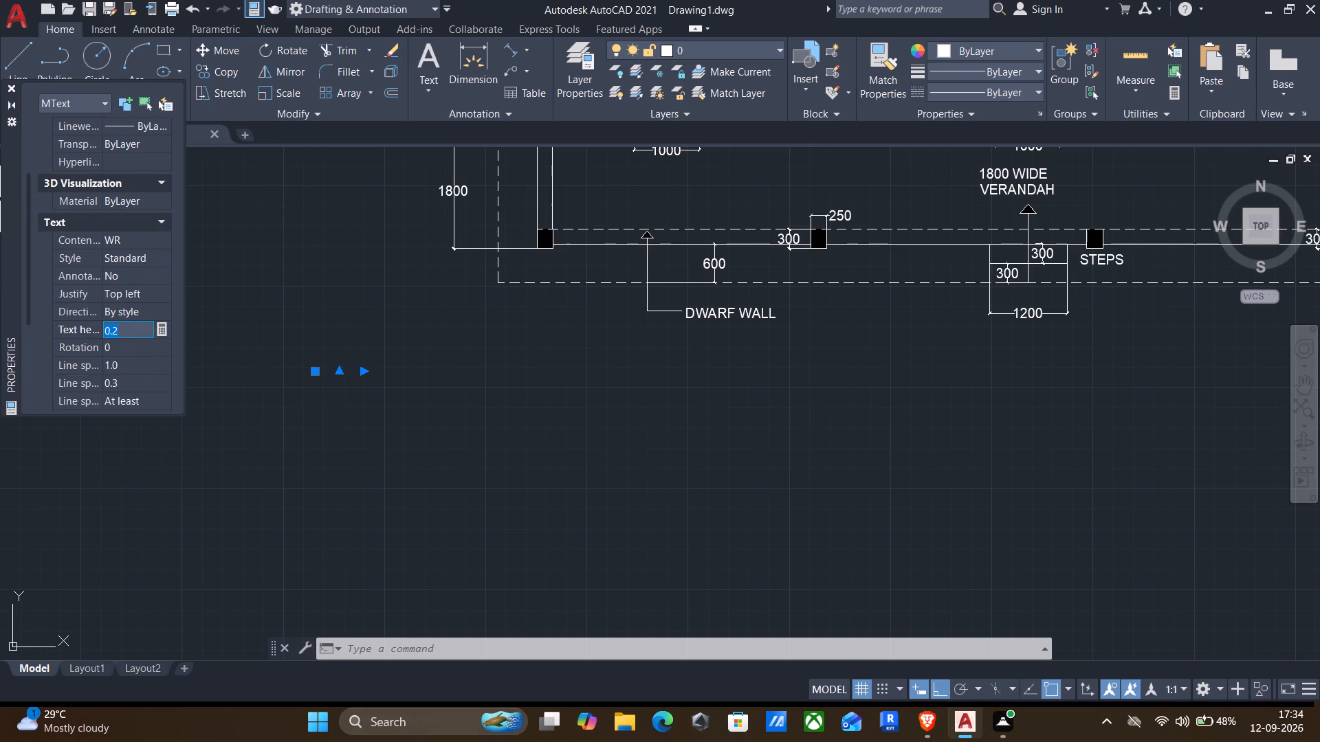
type("150")
key("Return")
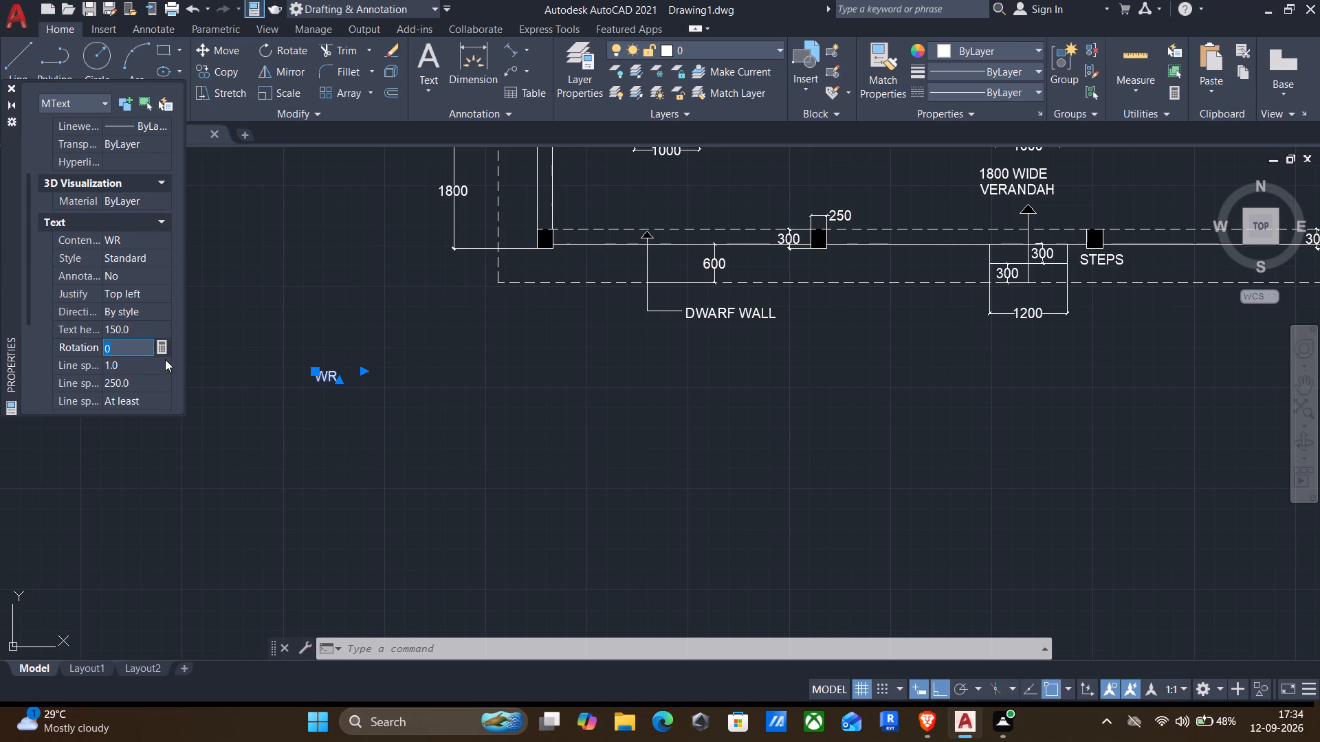
key("Escape")
Copy the WR label southwest of the plan onto both wardrobes along Dormitory-1's south wall.
left_click(221, 324)
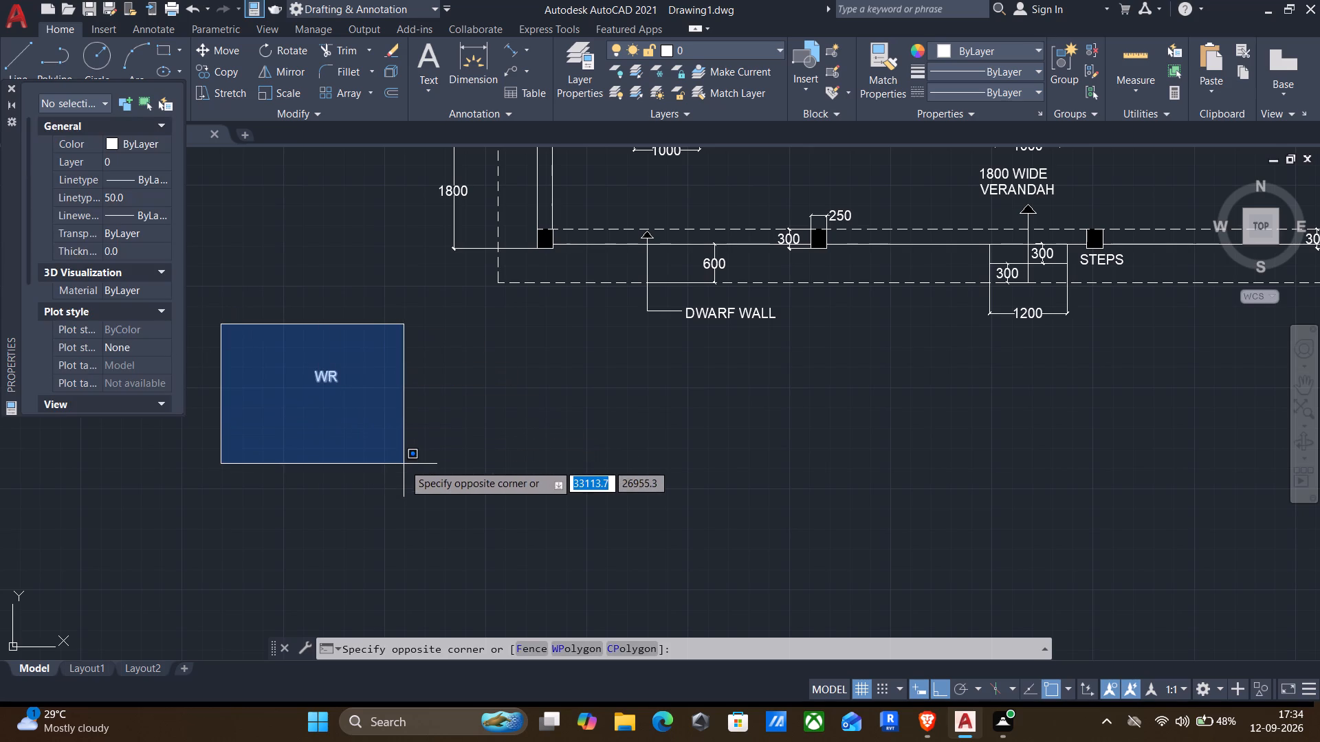
left_click(404, 465)
key("c")
key("p")
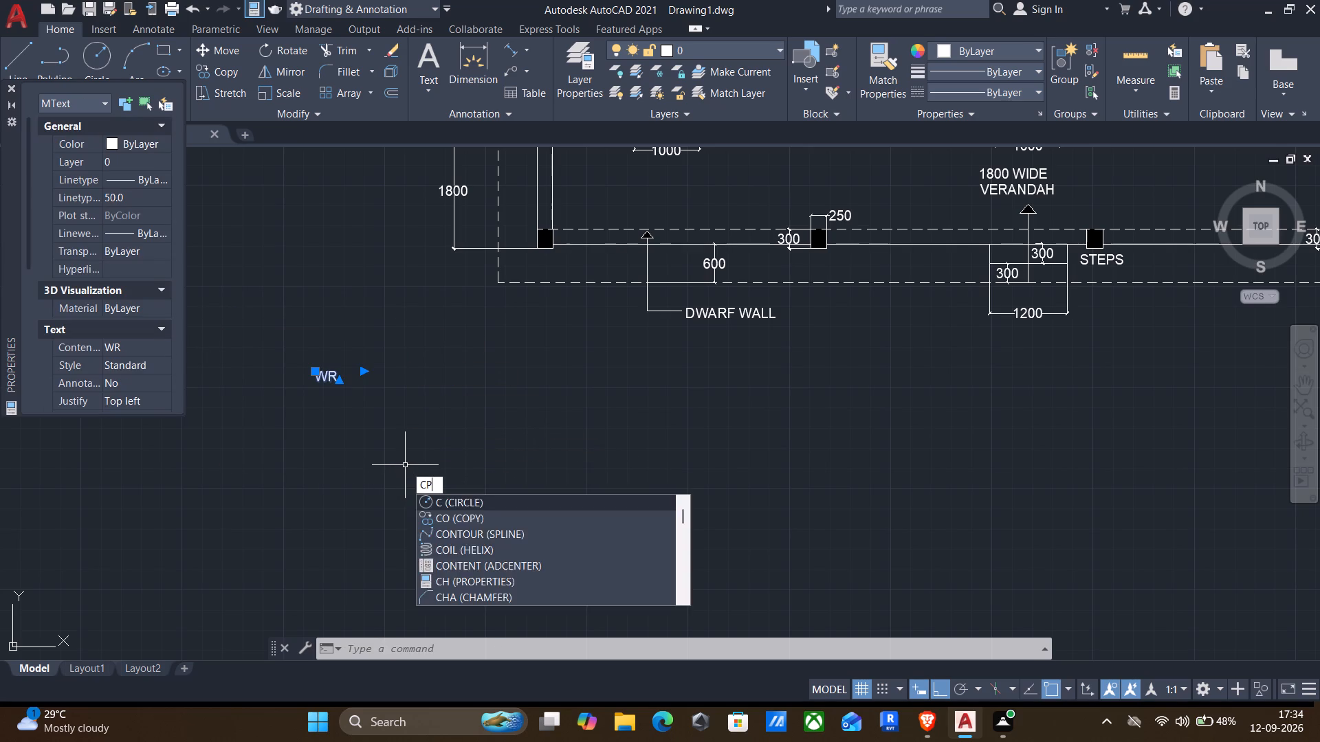
key("Return")
left_click(313, 390)
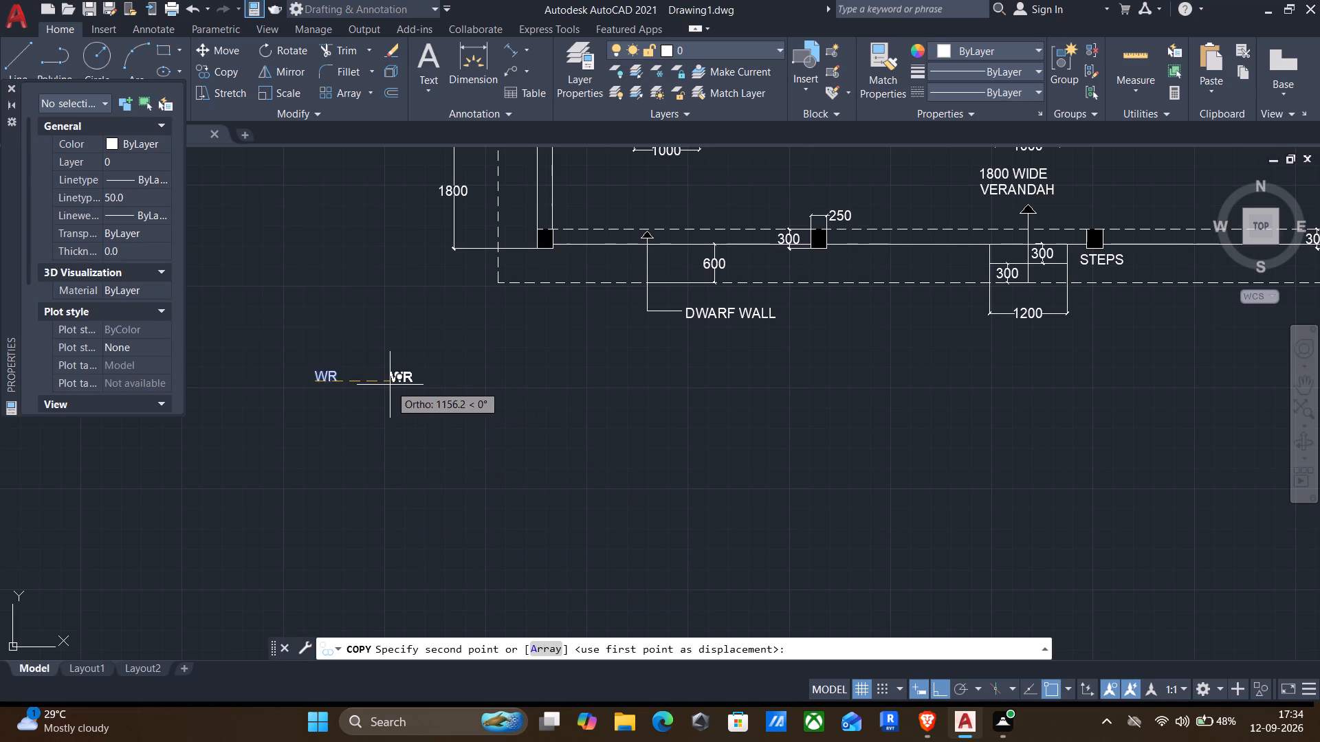
middle_click_drag(643, 407, 709, 402)
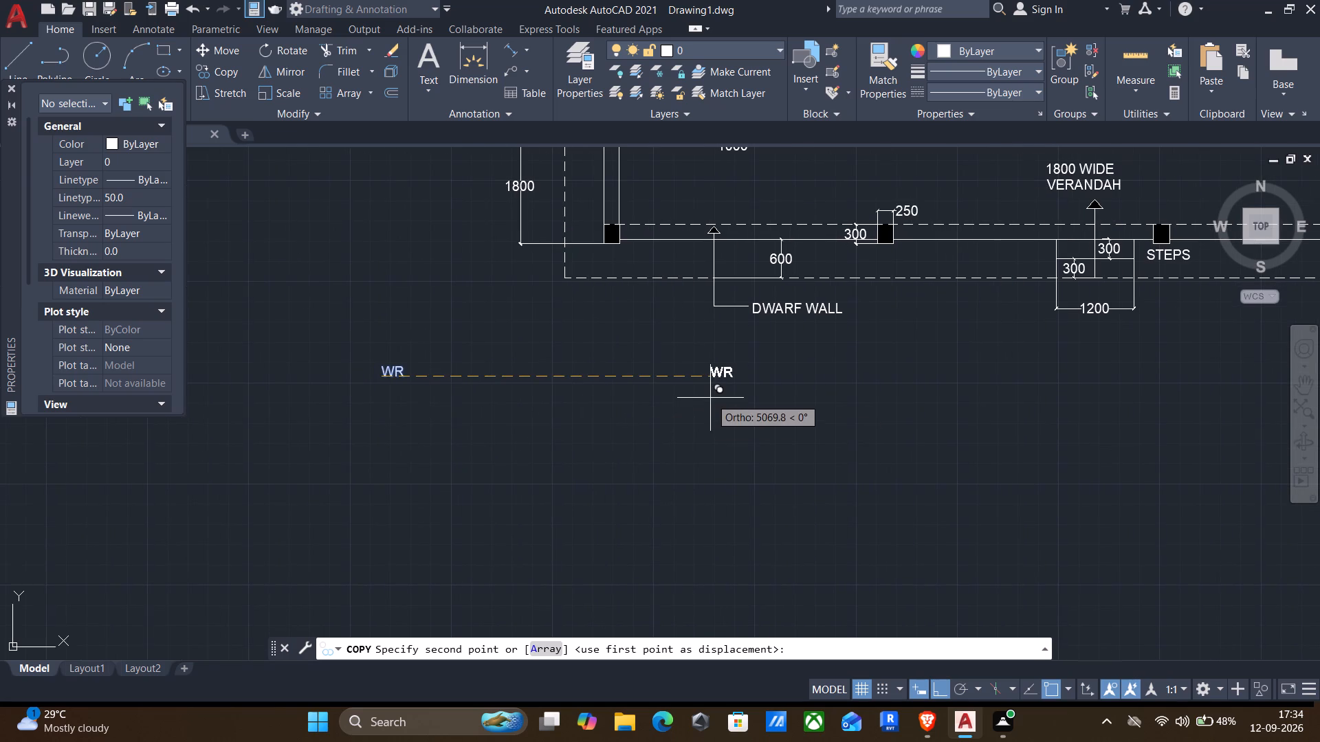
key("F8")
middle_click_drag(709, 401, 494, 477)
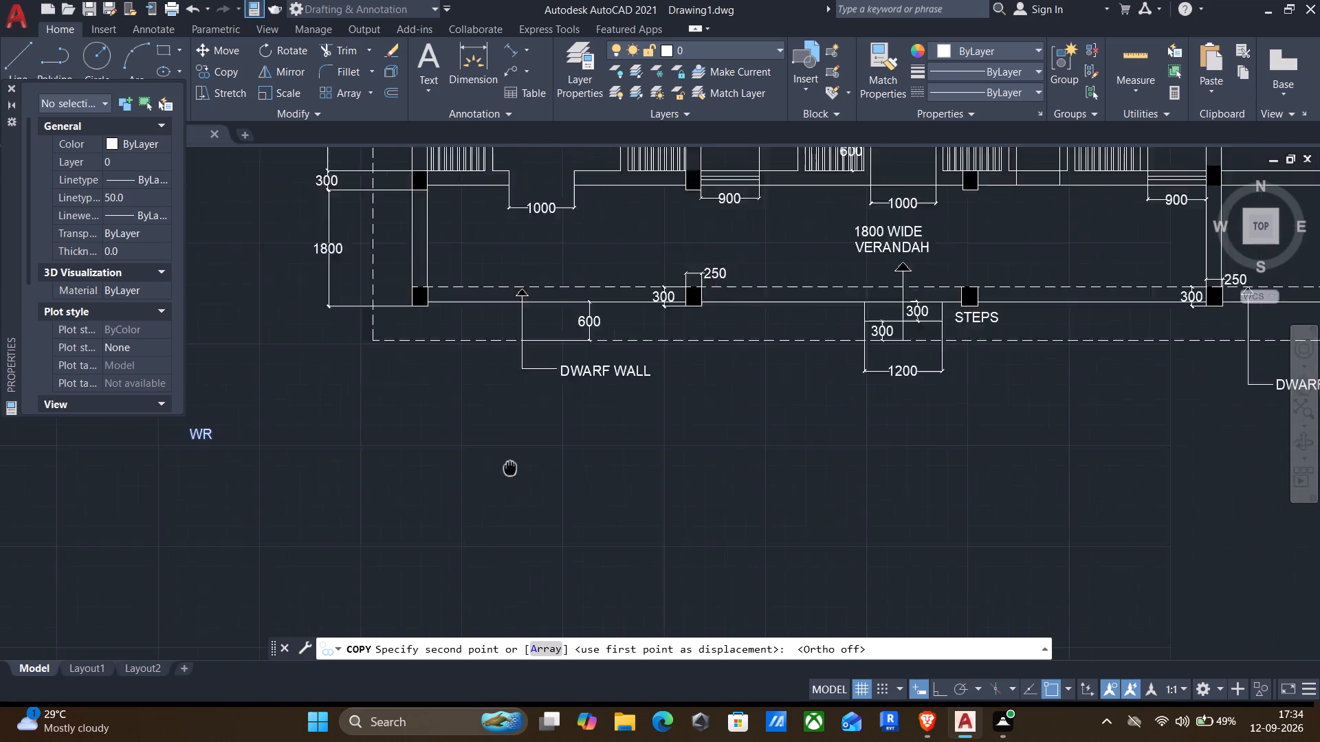
middle_click_drag(494, 477, 410, 538)
scroll(360, 254, "up", 2)
middle_click_drag(310, 195, 329, 291)
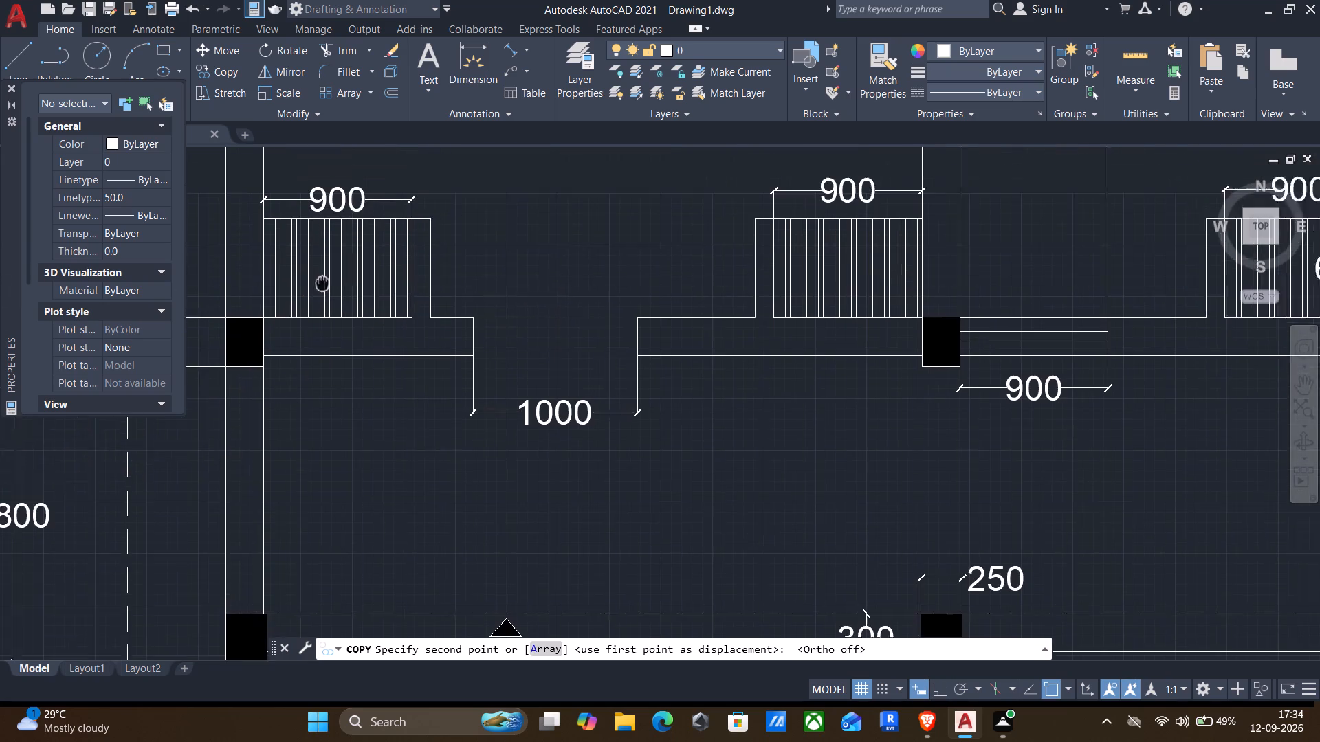
middle_click_drag(329, 291, 339, 303)
left_click(344, 306)
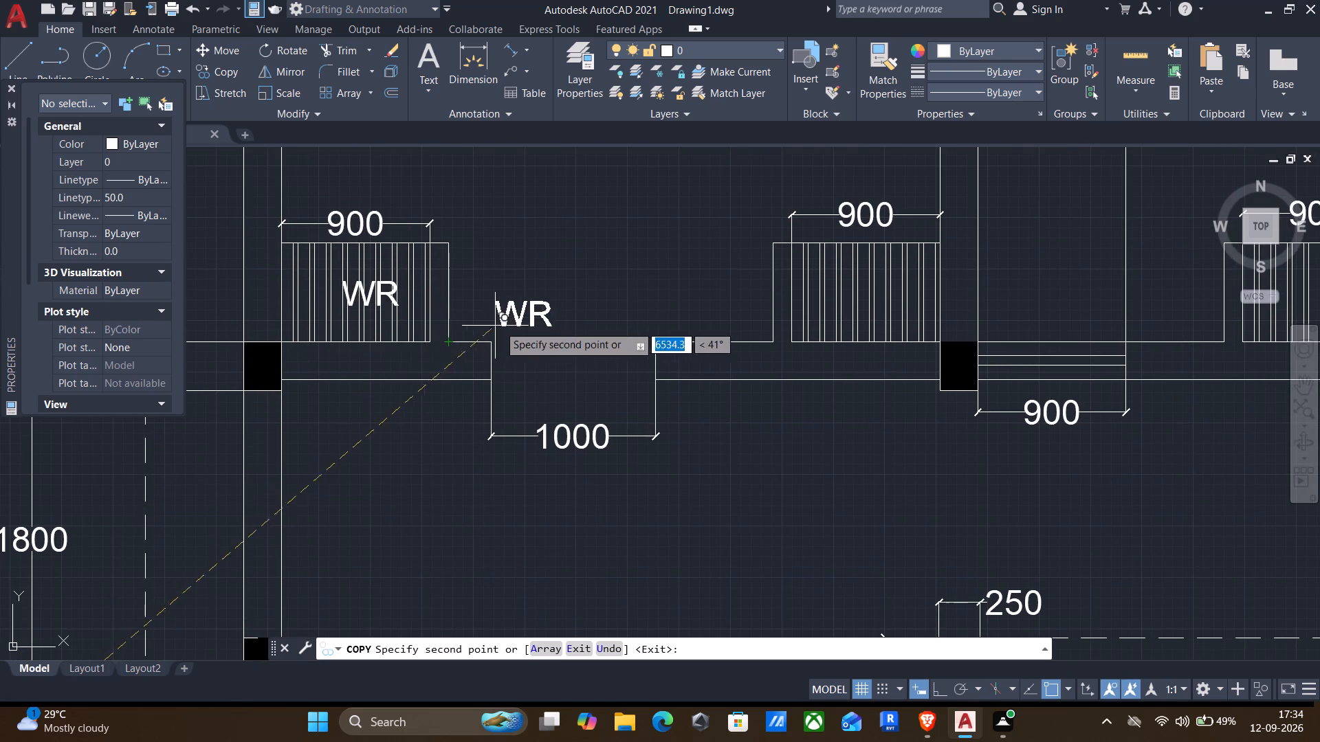
left_click(844, 303)
Place further copies of the WR label on the three wardrobes along Dormitory-2's south wall.
middle_click_drag(833, 313, 618, 397)
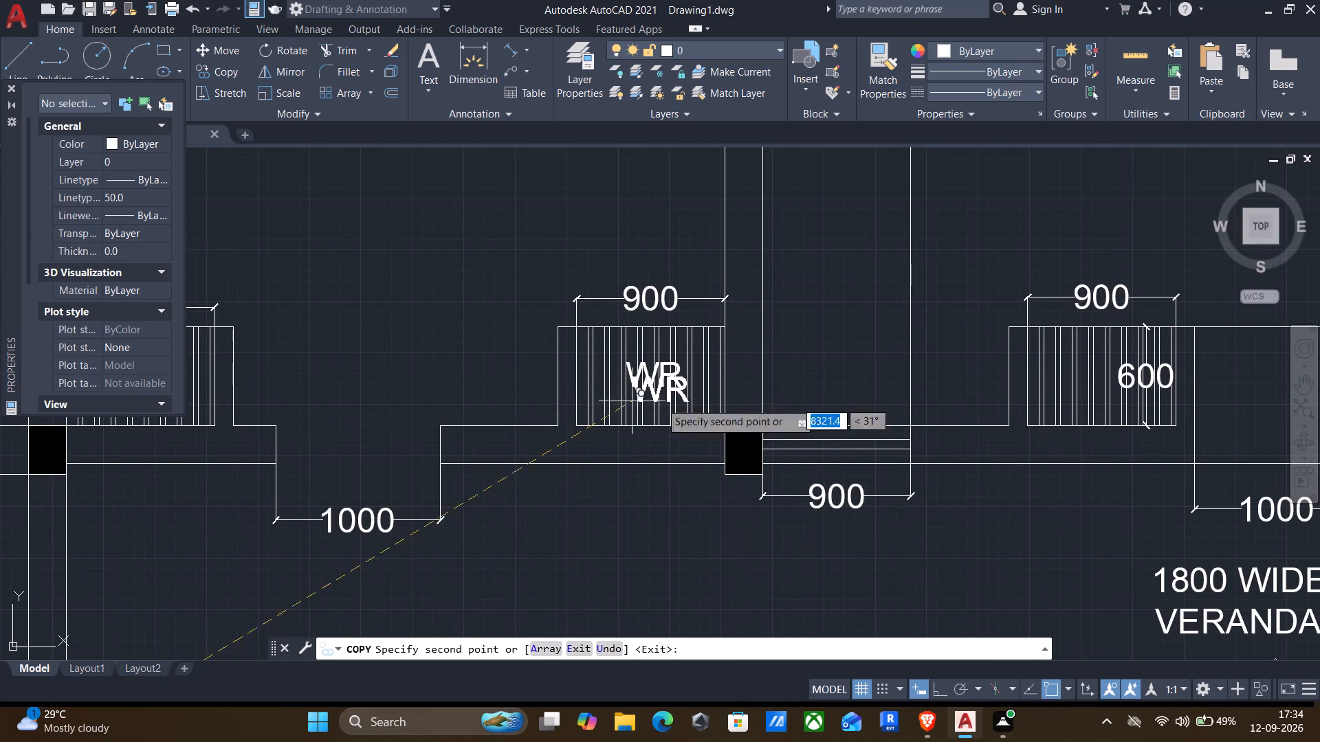
left_click(1047, 394)
middle_click_drag(1037, 403, 116, 467)
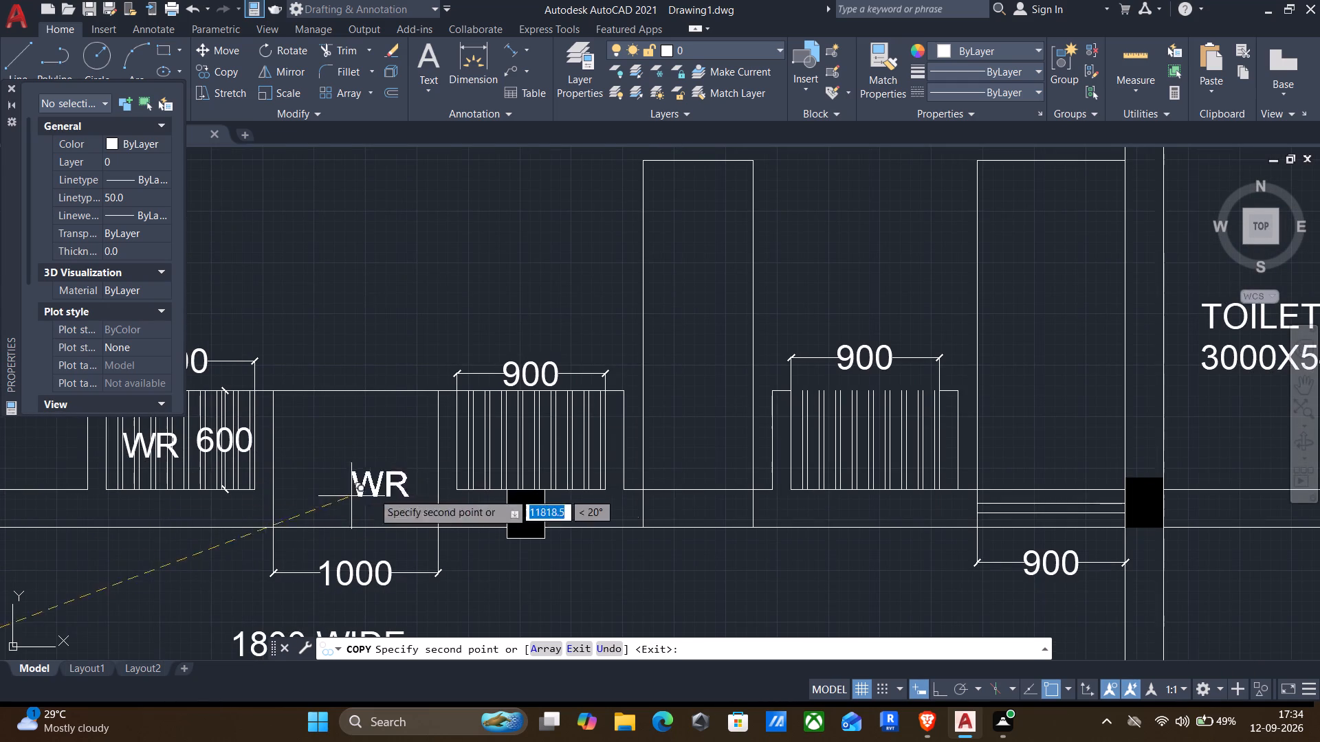
left_click(500, 451)
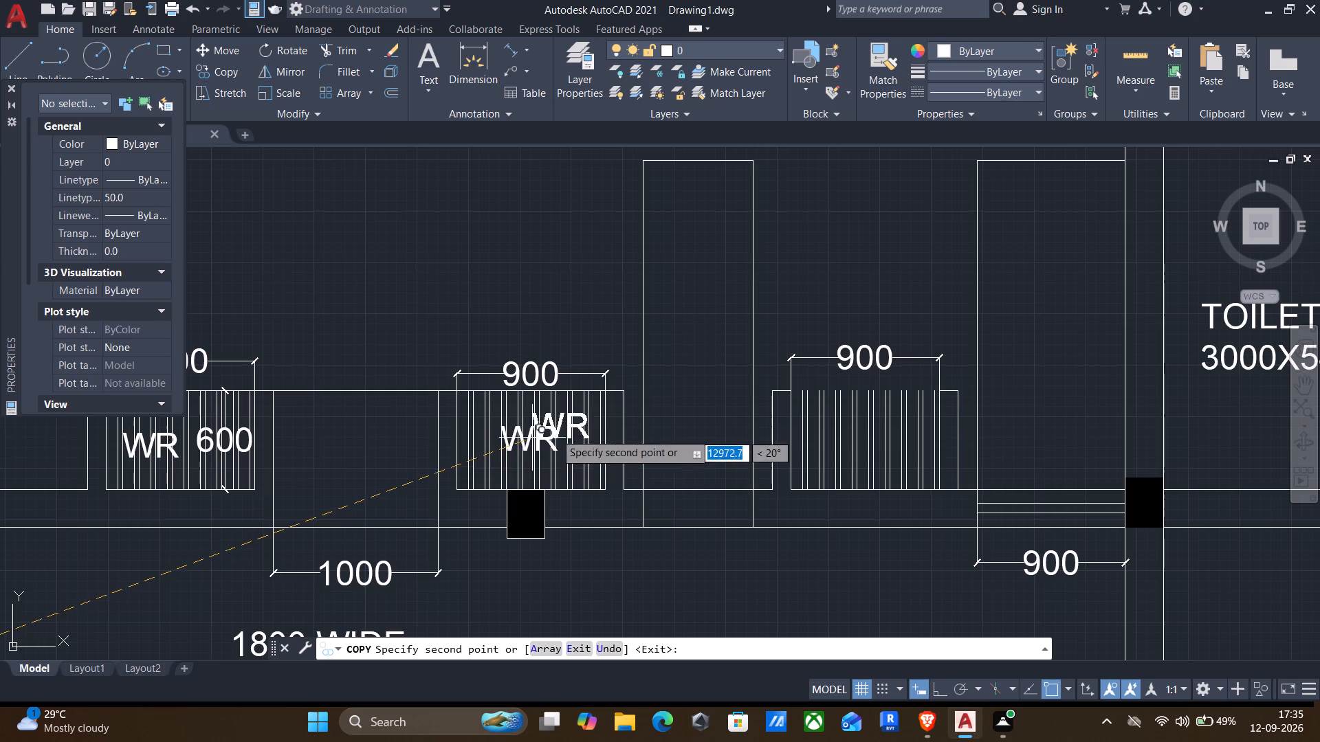
left_click(840, 446)
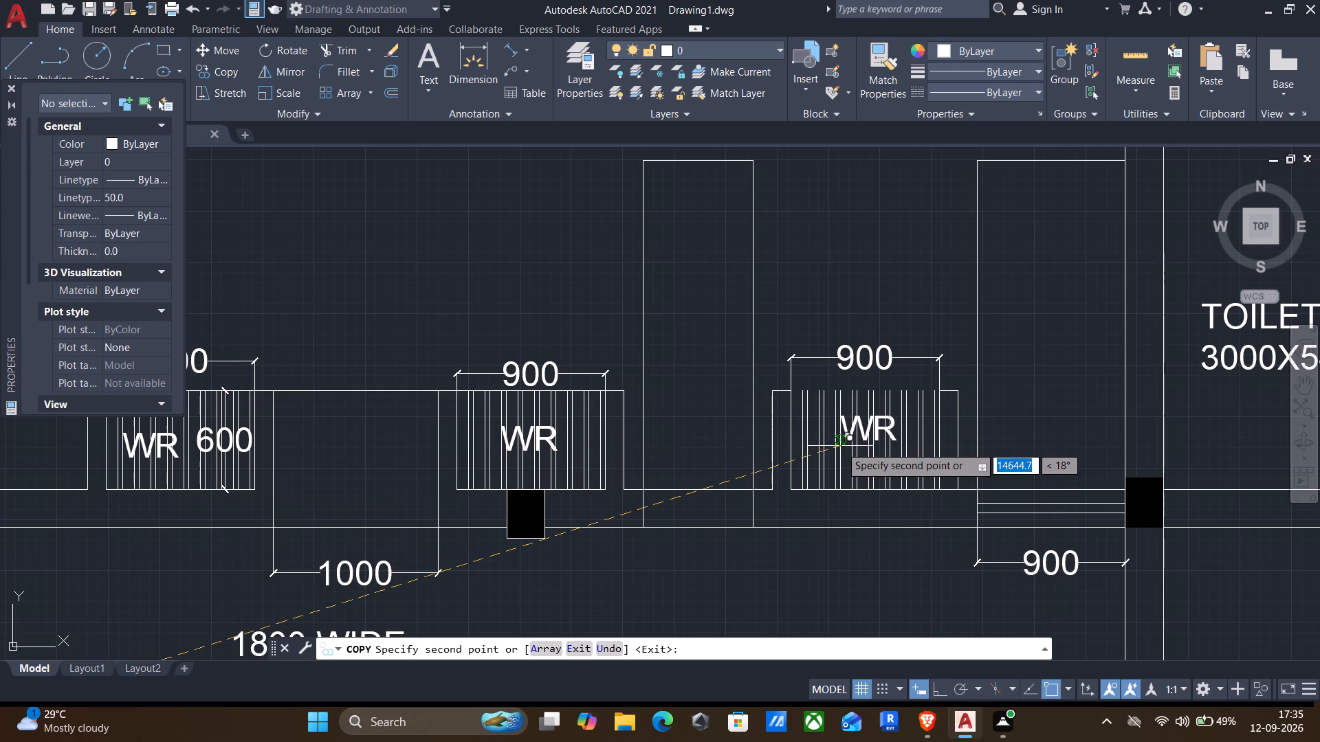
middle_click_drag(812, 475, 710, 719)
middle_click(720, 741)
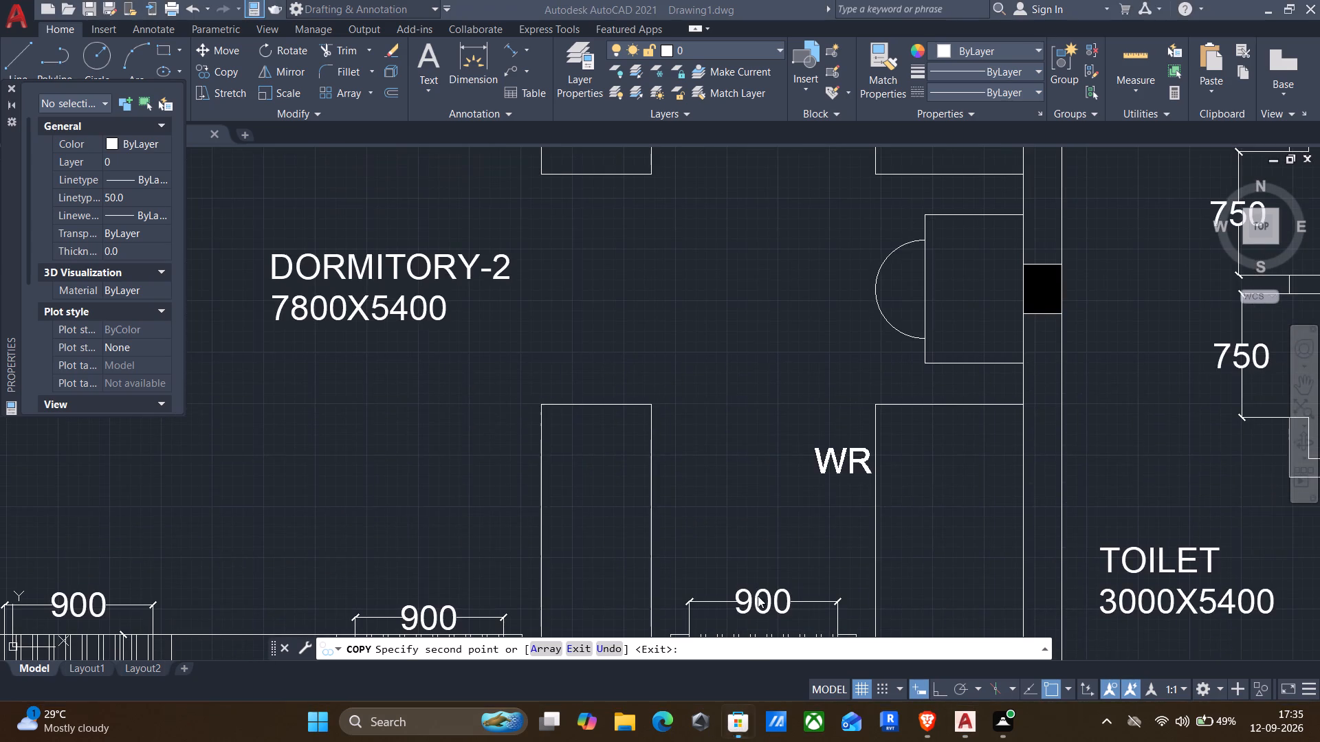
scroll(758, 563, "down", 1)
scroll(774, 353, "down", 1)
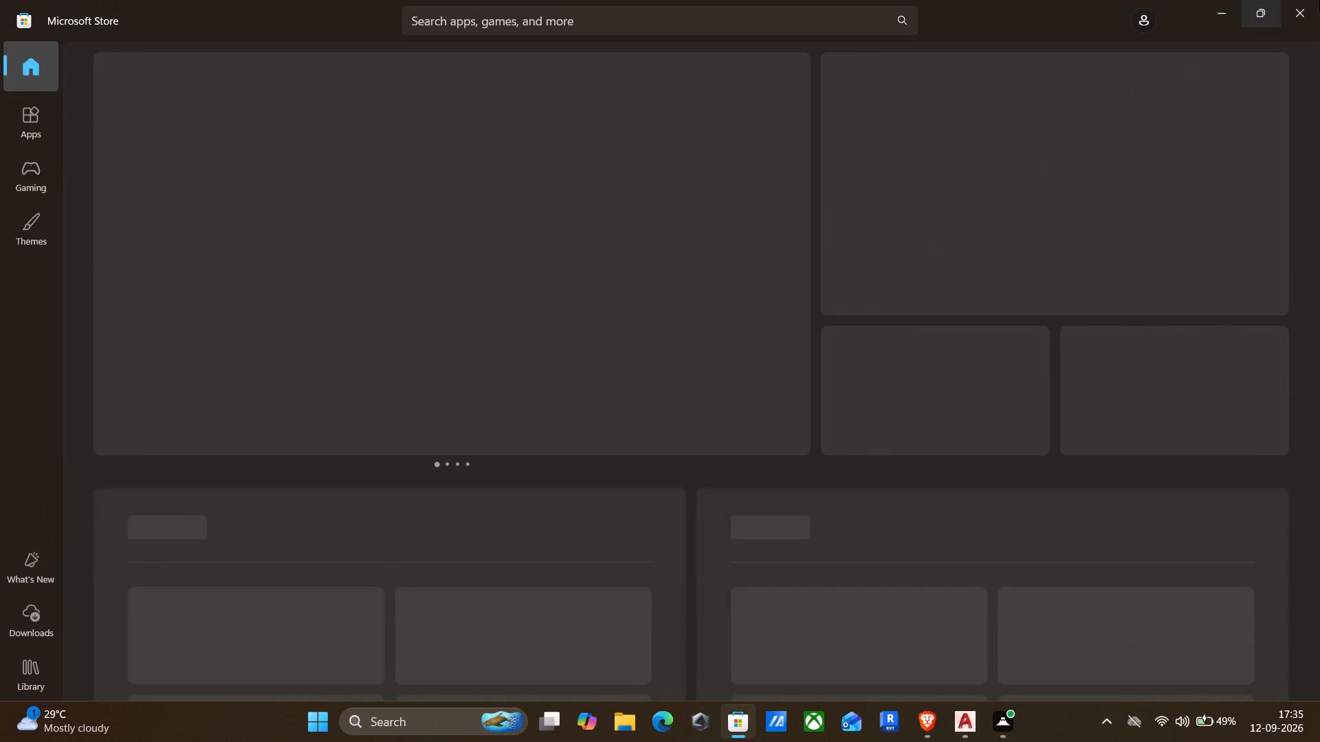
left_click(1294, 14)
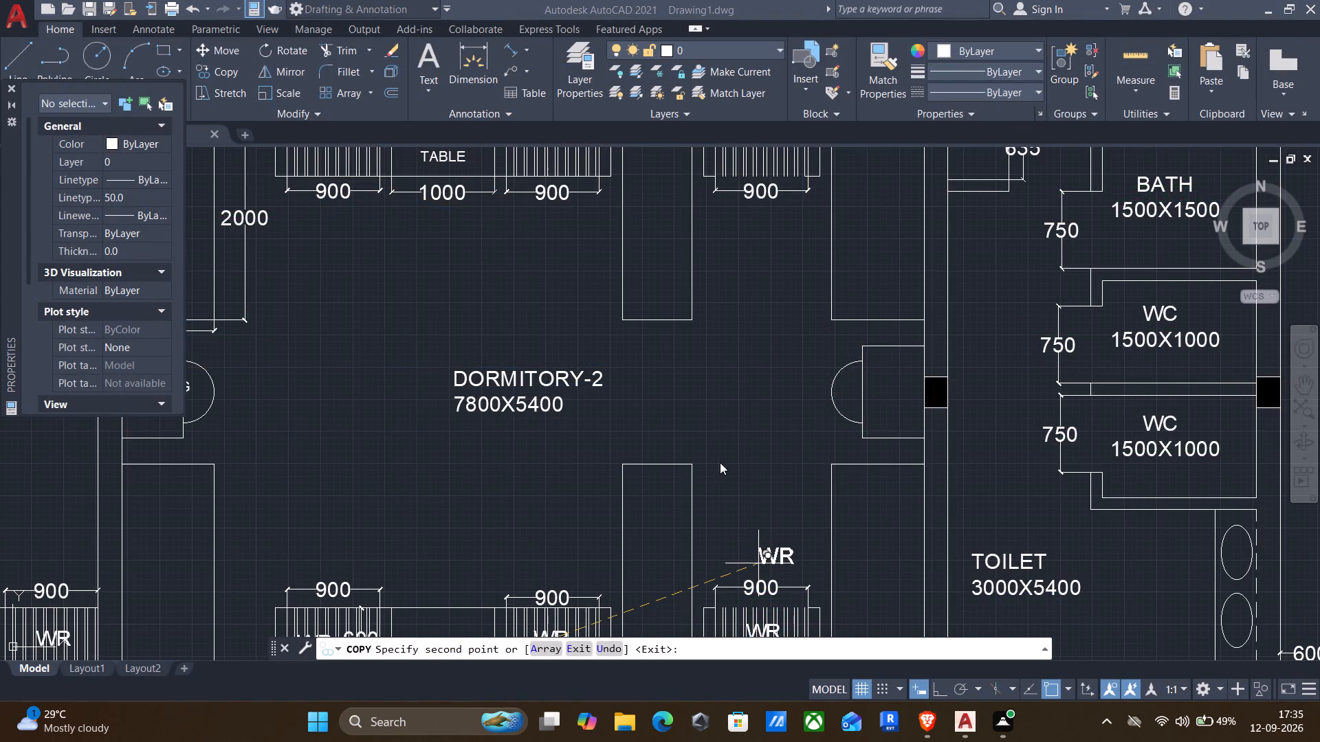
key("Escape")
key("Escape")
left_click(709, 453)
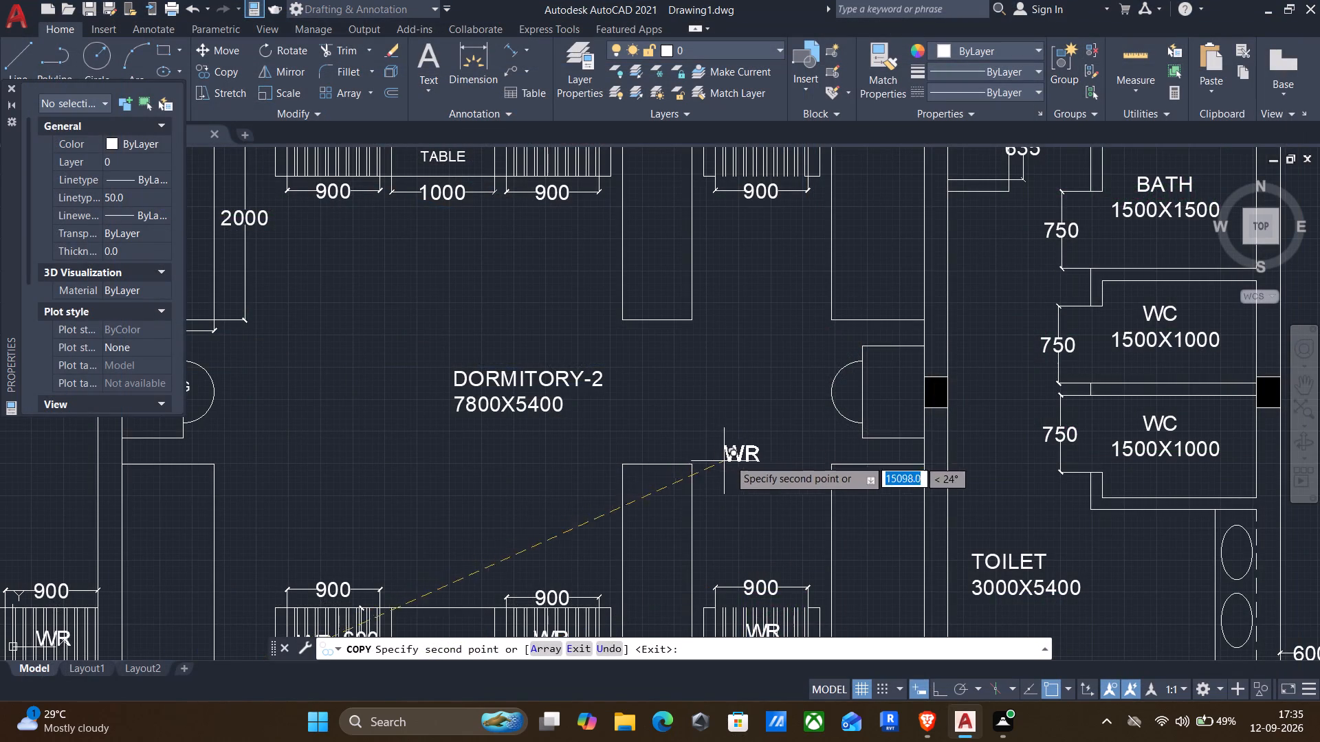
Place copies of the WR label on the three wardrobes along Dormitory-2's north wall and finish copying.
middle_click_drag(738, 416, 656, 633)
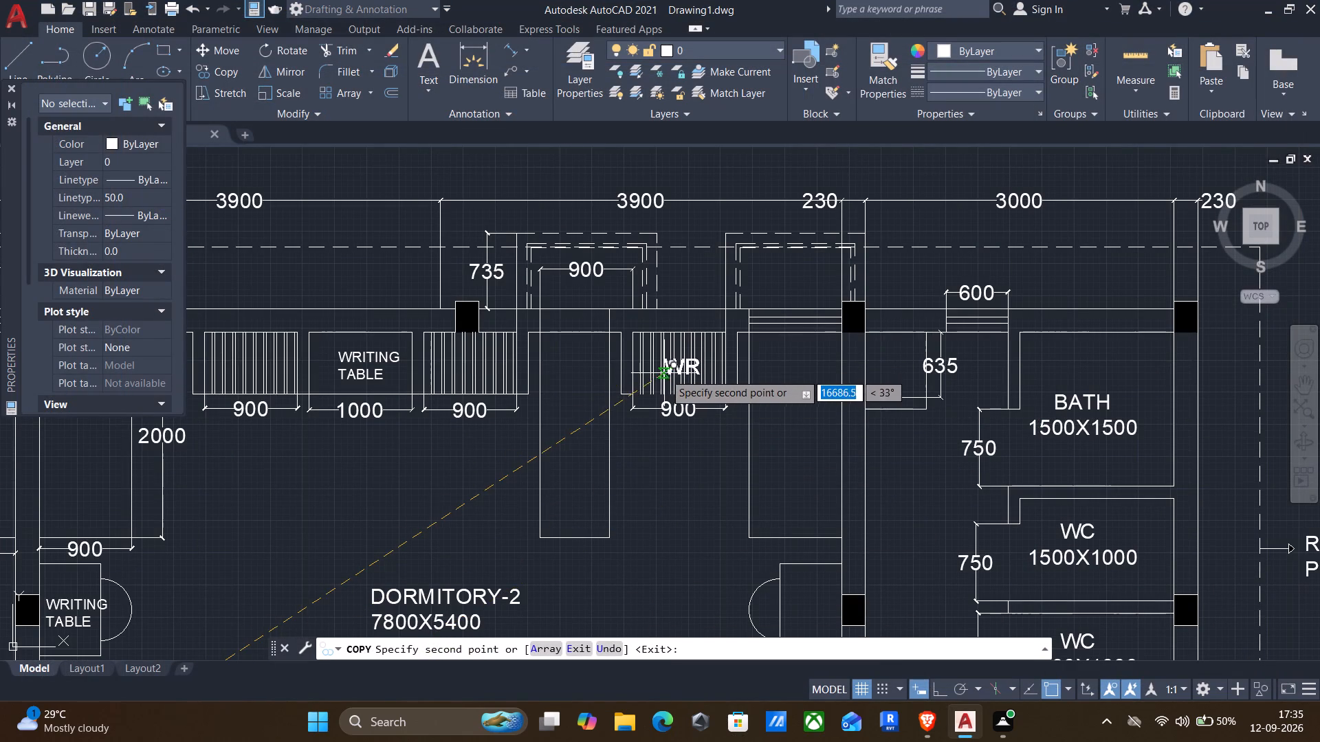
left_click(665, 372)
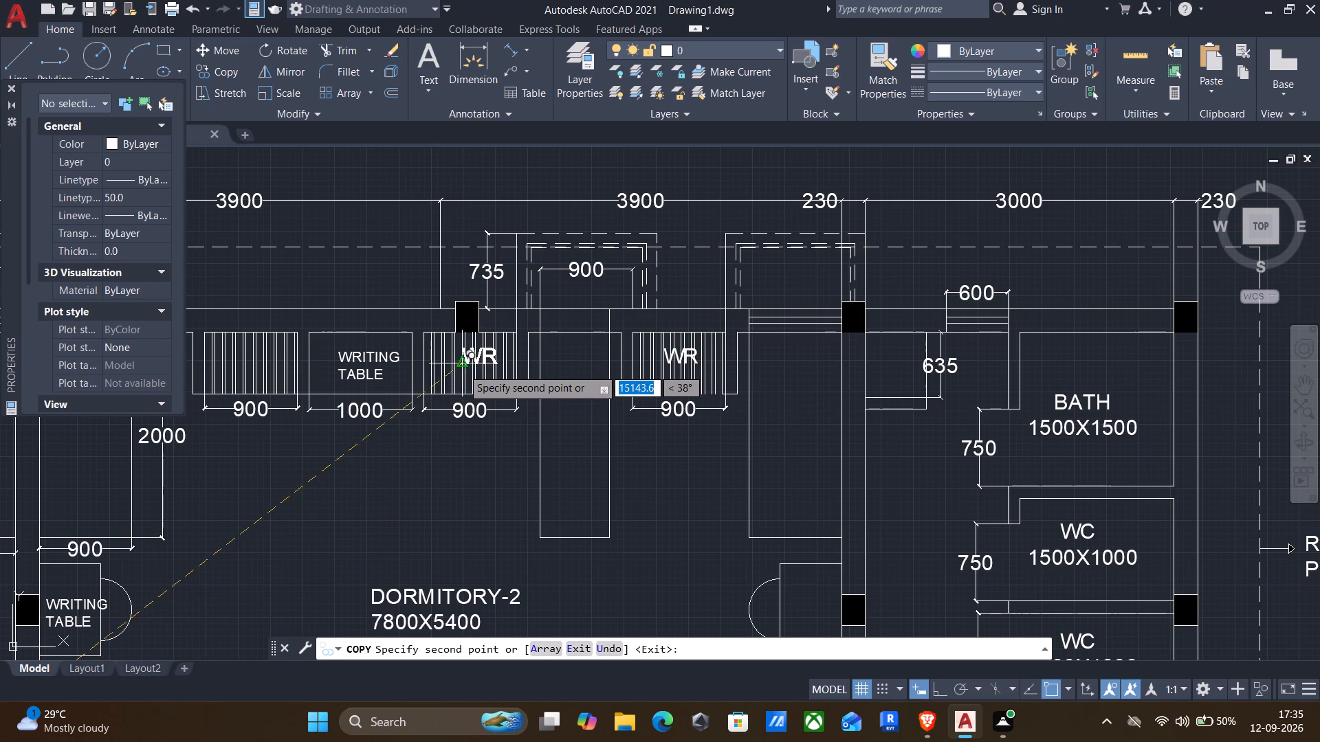
left_click(462, 369)
middle_click_drag(433, 477, 575, 481)
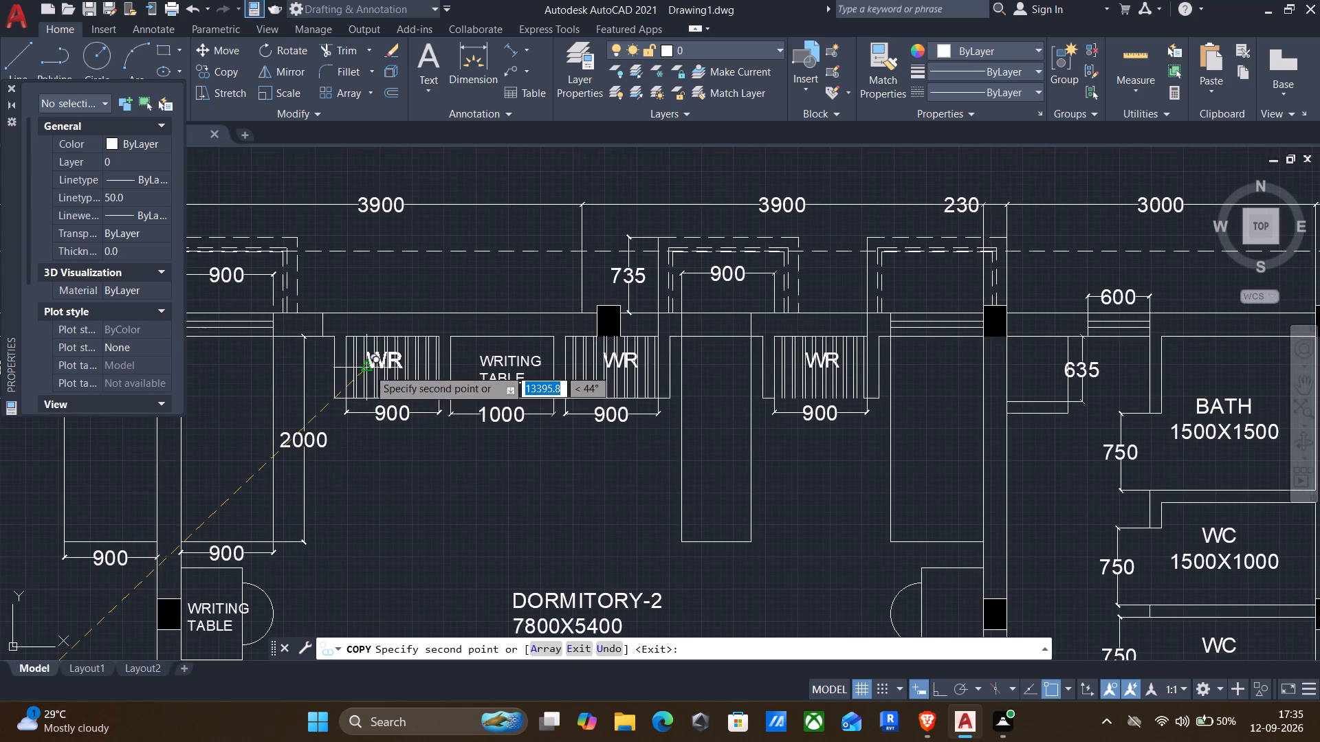
left_click(379, 372)
middle_click_drag(401, 458, 782, 490)
scroll(338, 471, "down", 1)
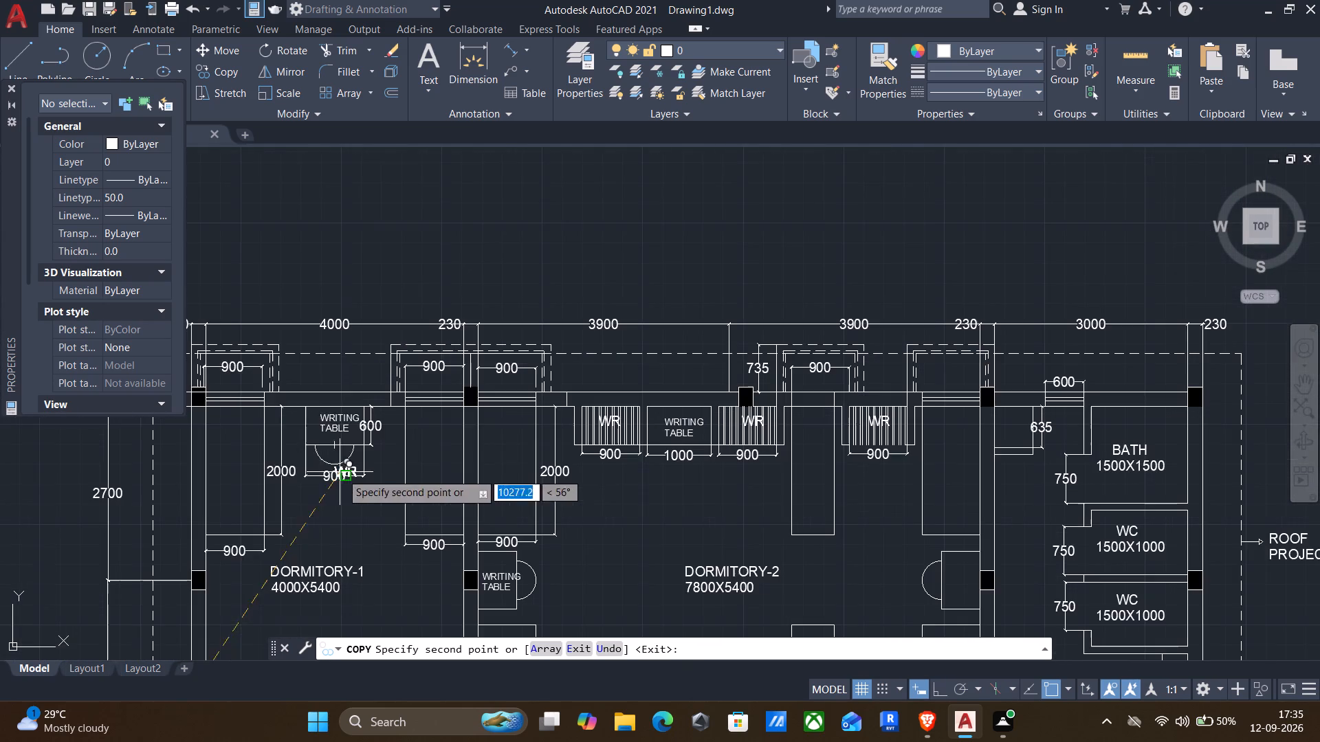
middle_click_drag(319, 545, 444, 451)
key("Escape")
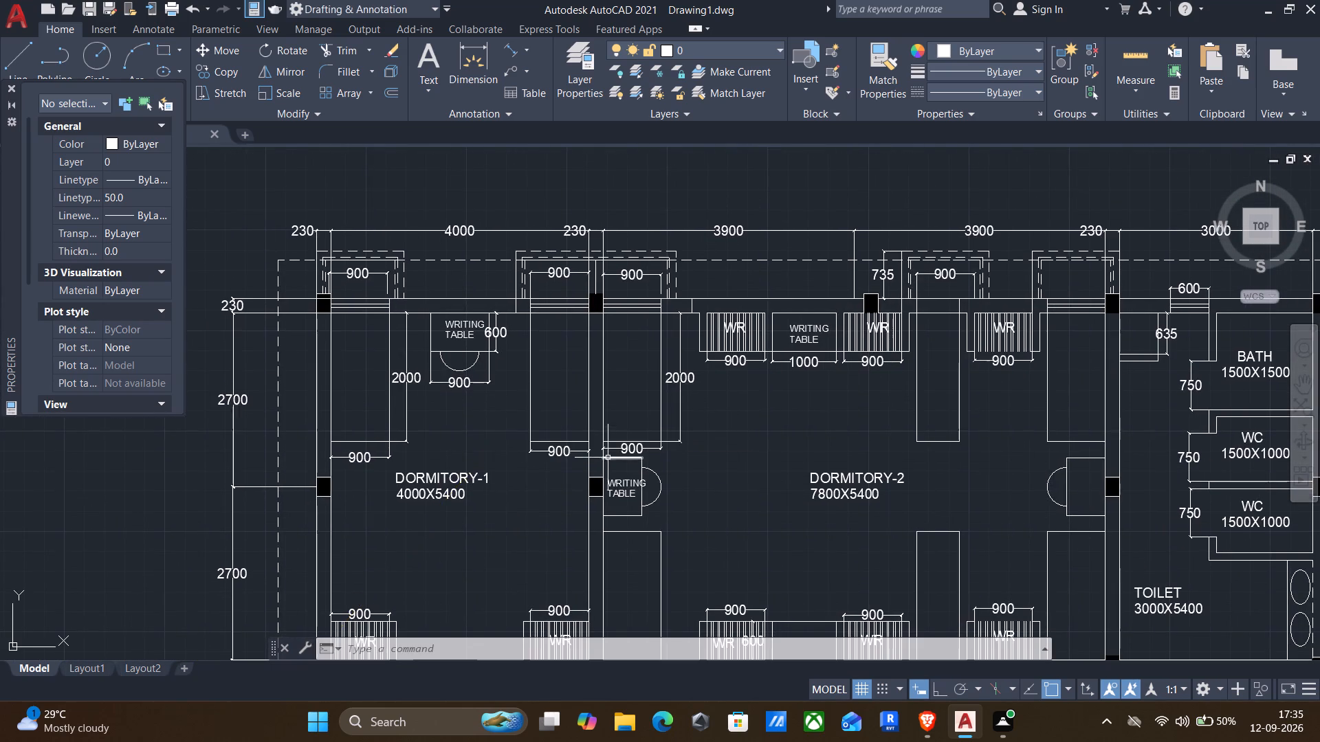
Draw a line across the toilet's south wall along the east face of the column shared with Dormitory-2.
middle_click_drag(604, 464, 560, 448)
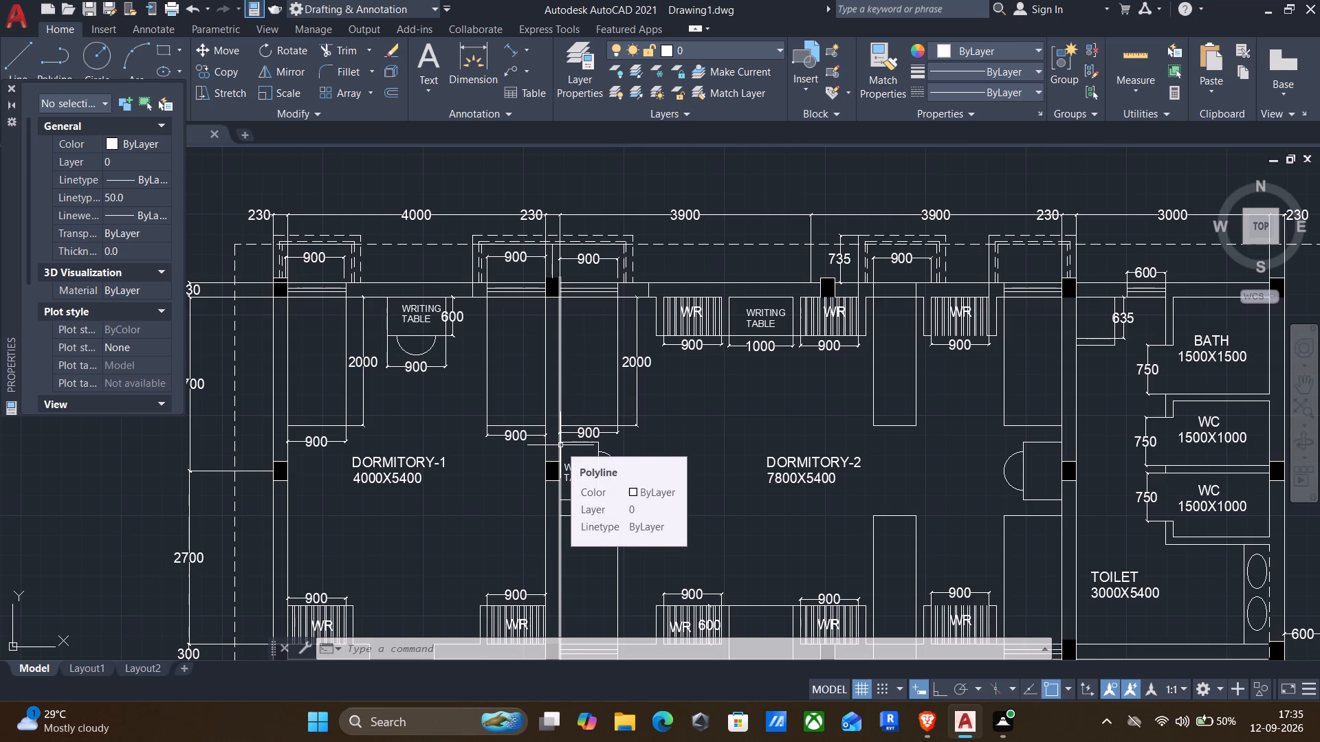
middle_click_drag(725, 494, 710, 227)
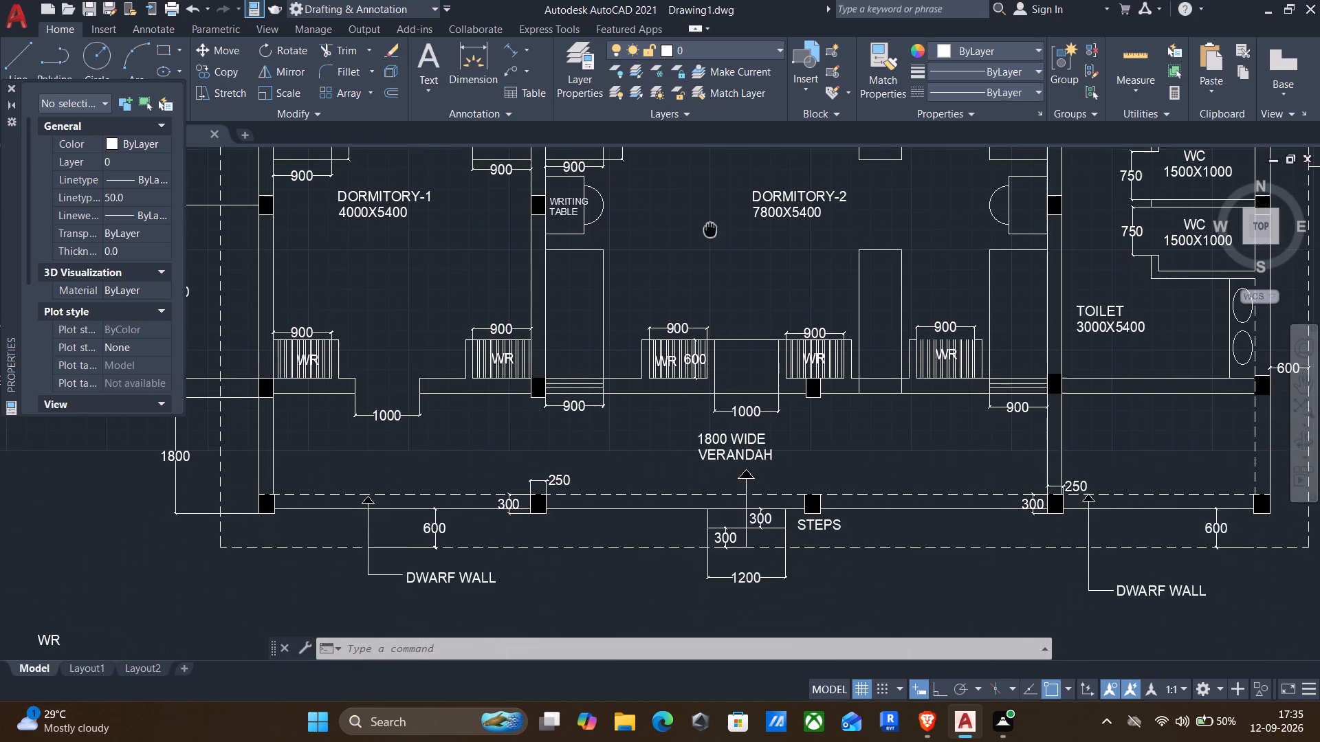
middle_click_drag(710, 227, 710, 227)
middle_click_drag(549, 317, 588, 288)
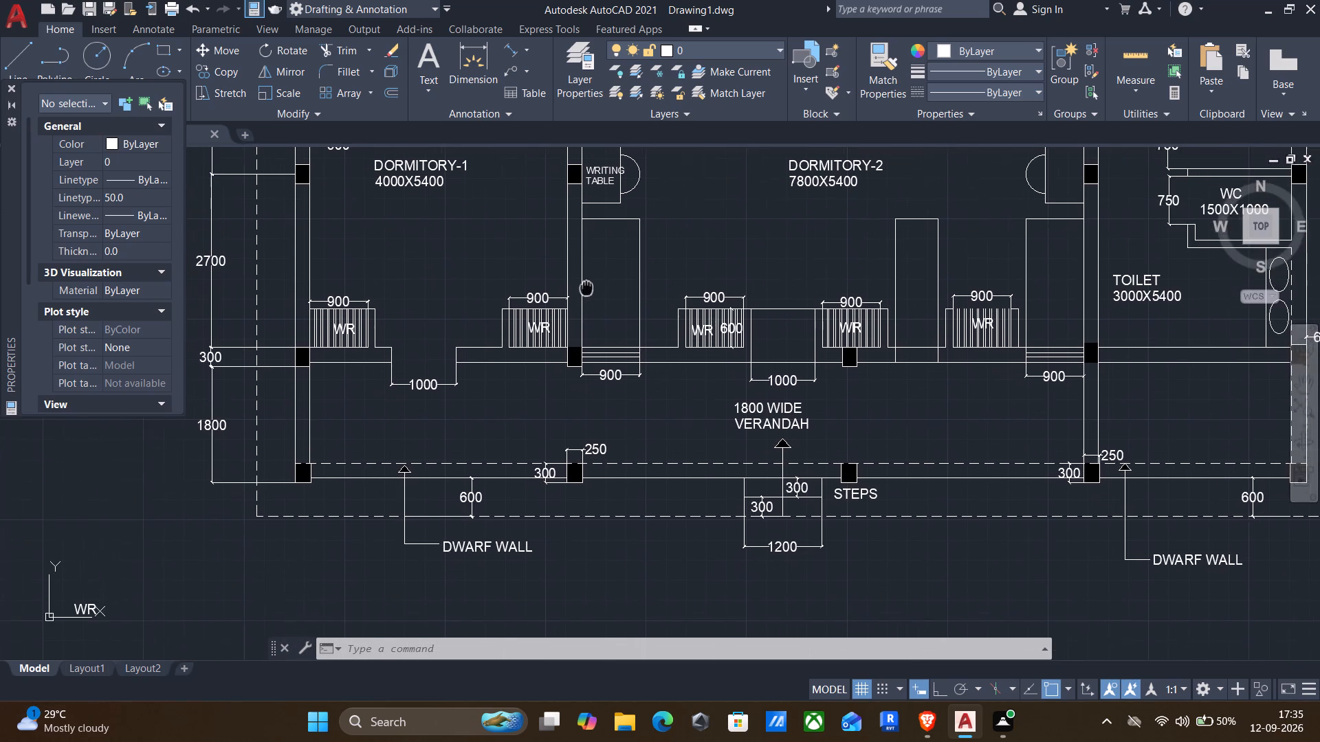
middle_click_drag(588, 288, 590, 286)
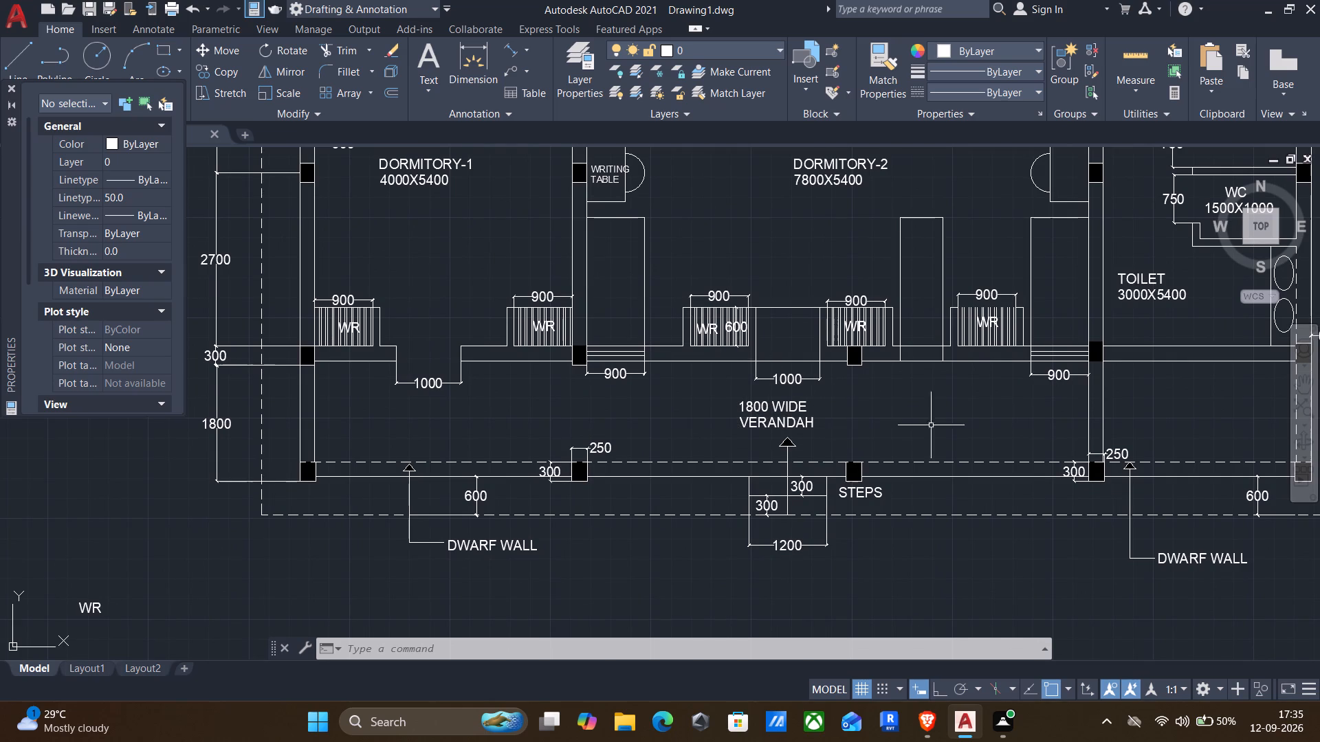
middle_click_drag(923, 429, 842, 456)
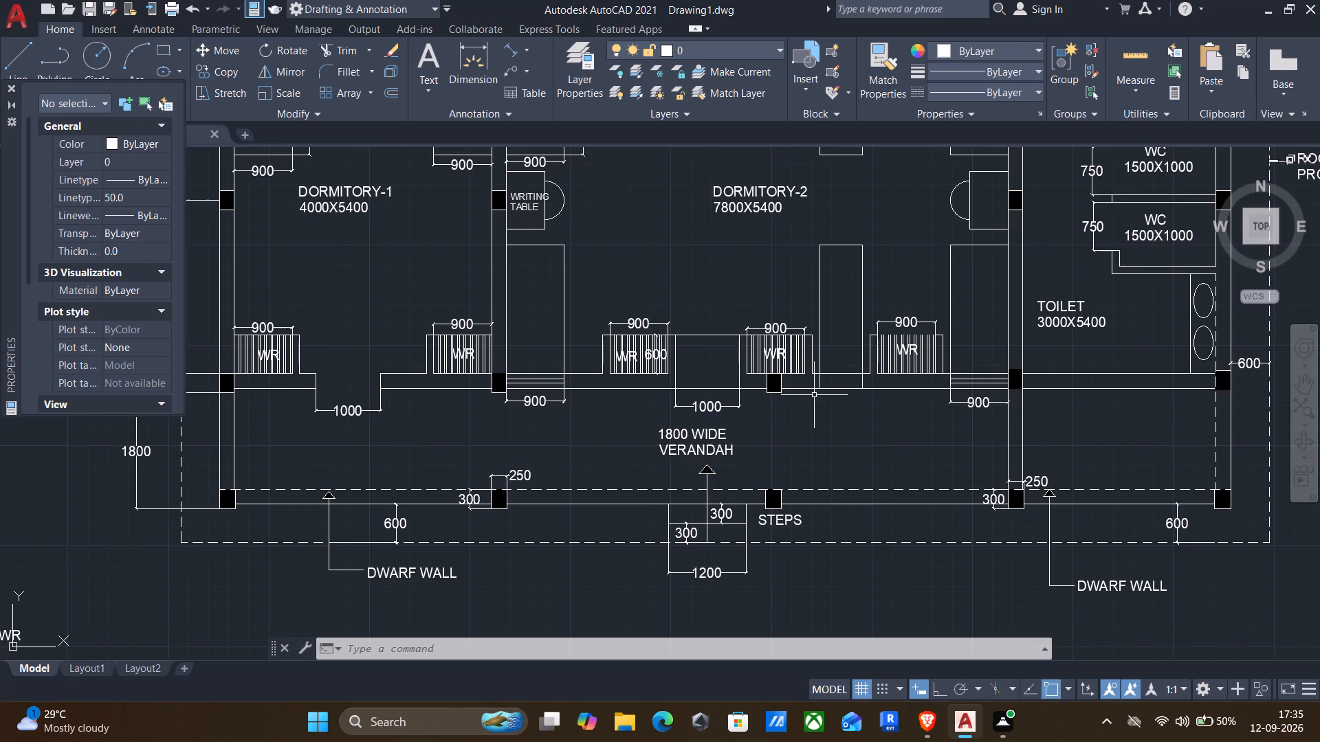
middle_click_drag(929, 395, 773, 449)
key("l")
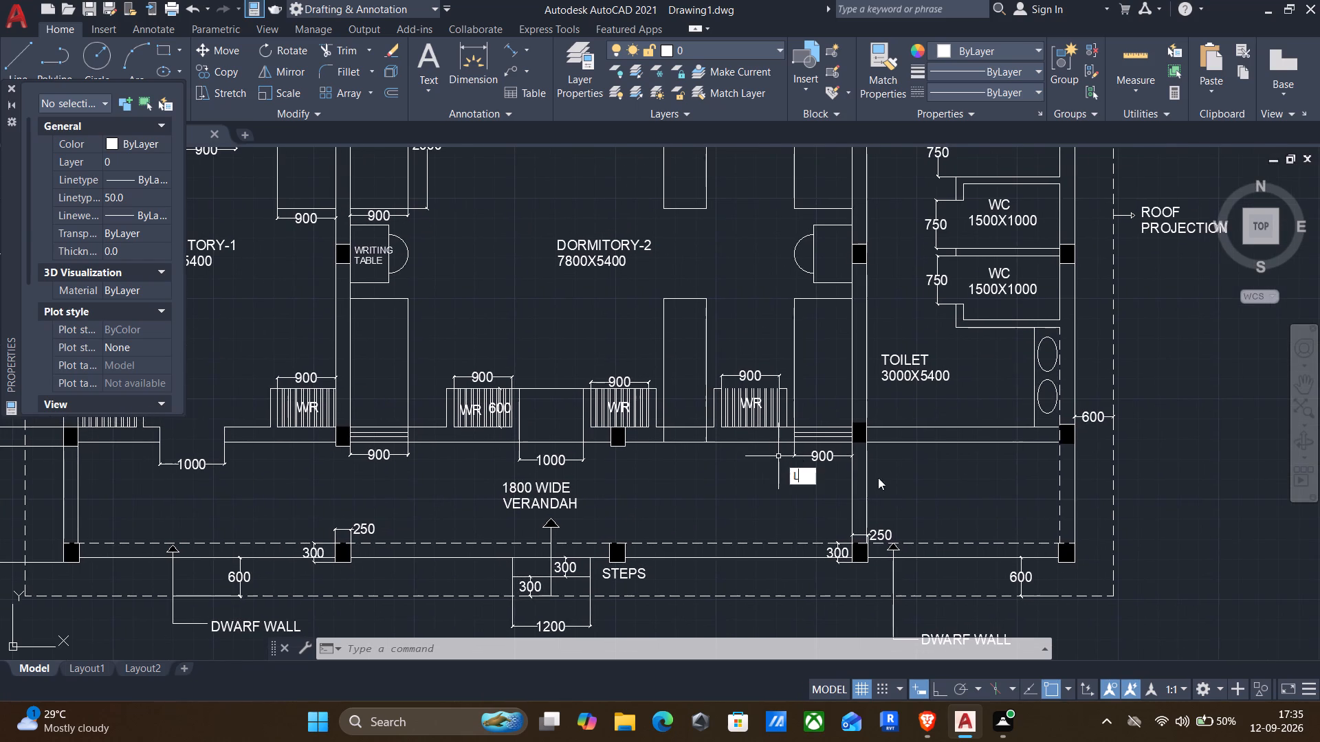
key("Return")
scroll(874, 437, "up", 2)
left_click(855, 420)
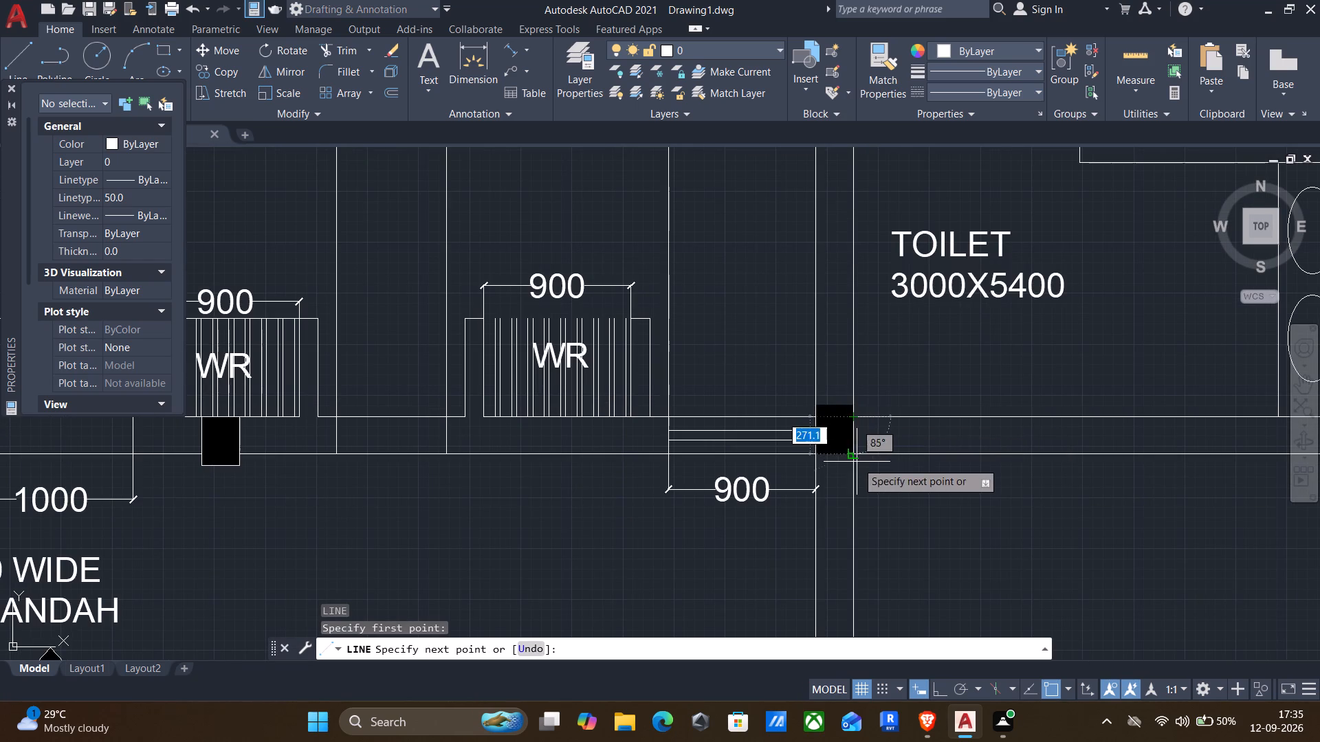
left_click(856, 462)
key("Return")
Offset the line at the column face 910 east along the toilet's south wall.
key("o")
key("Return")
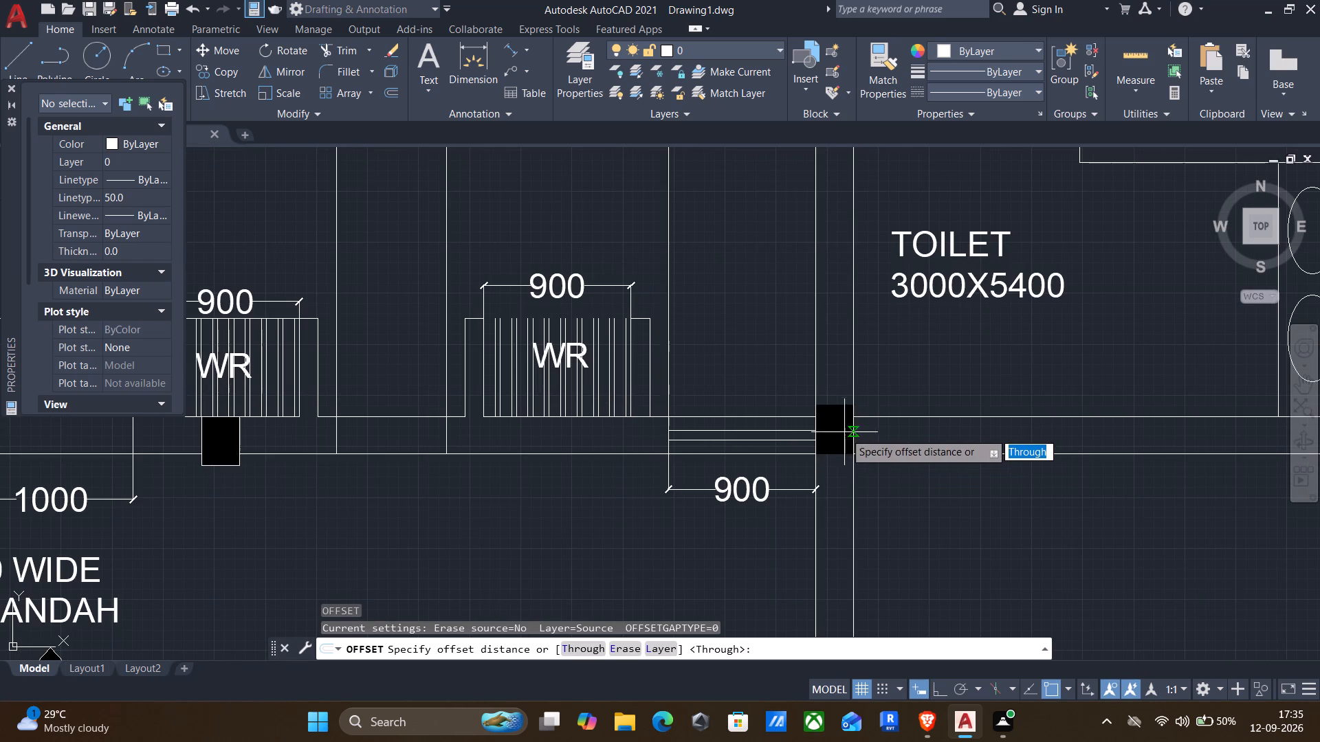
left_click(855, 440)
left_click(878, 436)
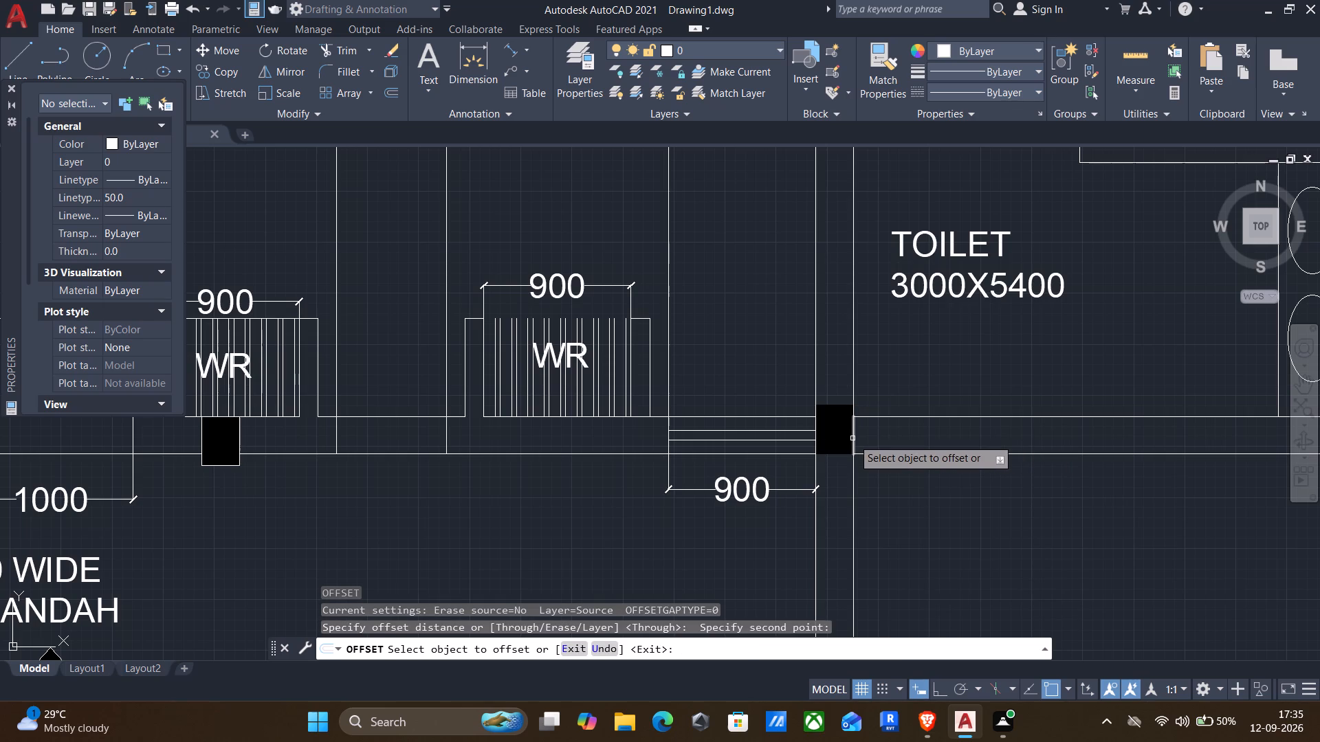
left_click(854, 438)
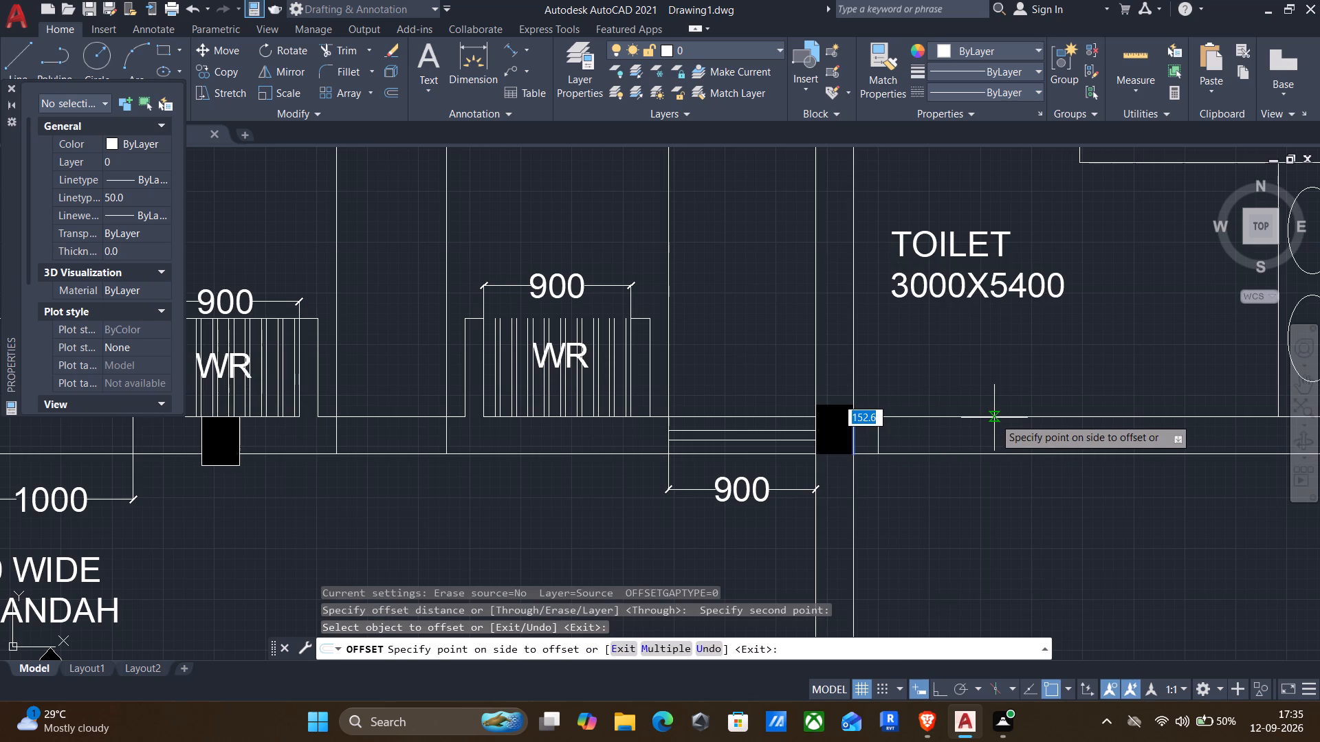
type("910'")
key("BackSpace")
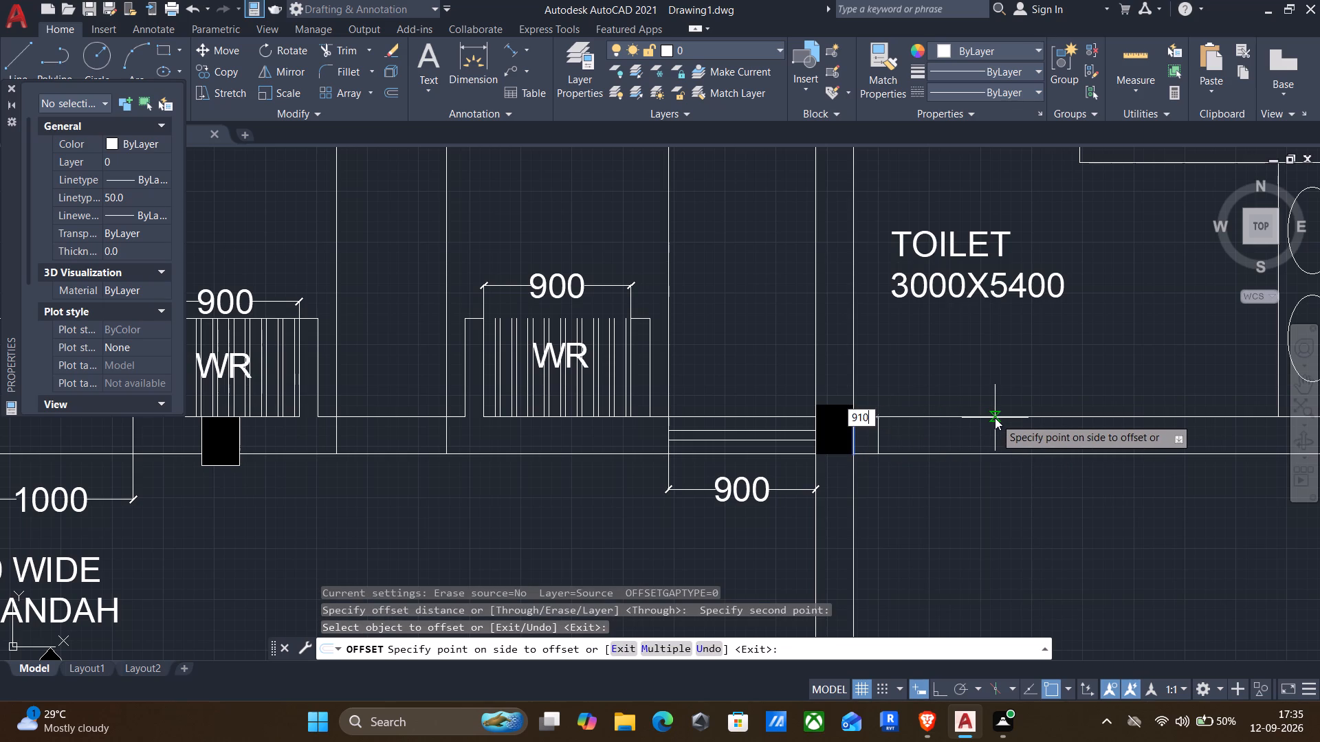
key("Return")
key("Escape")
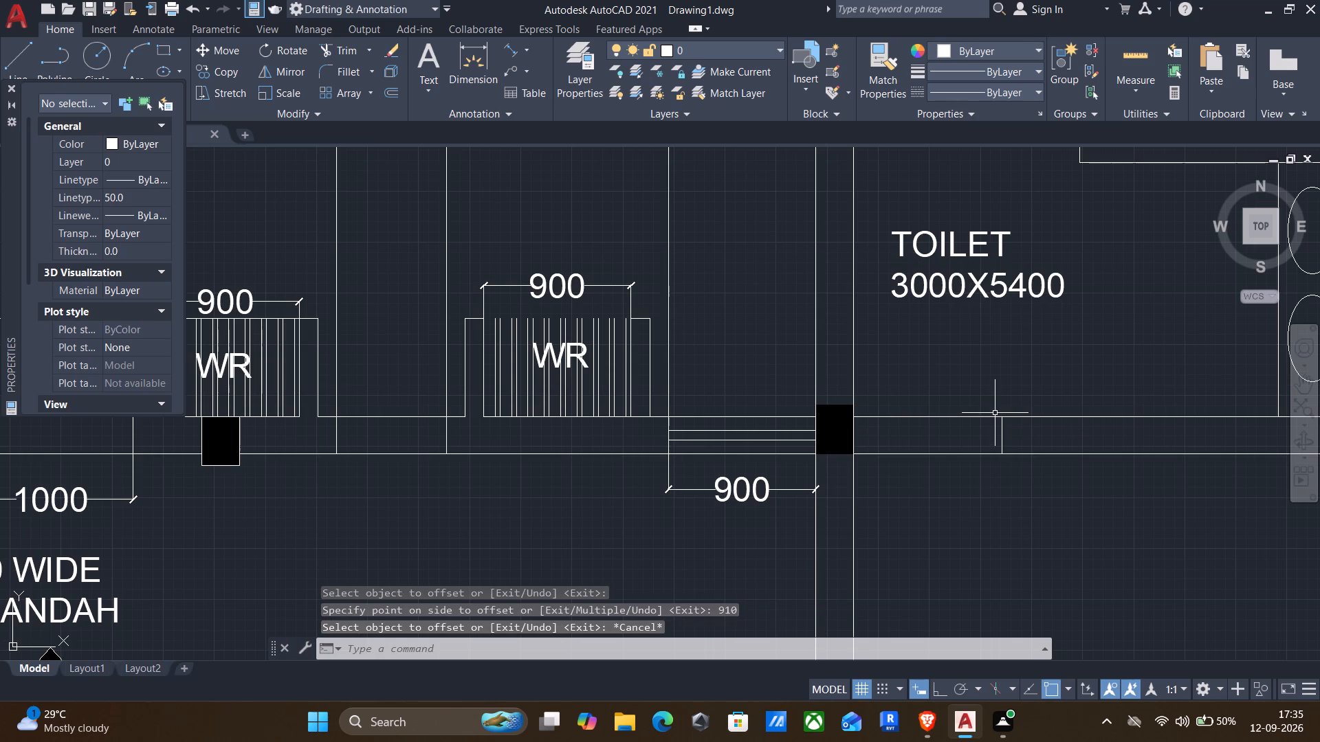
Trim both faces of the toilet's south wall between the column and the offset line to form an opening.
key("t")
key("r")
key("Return")
left_click_drag(921, 369, 923, 486)
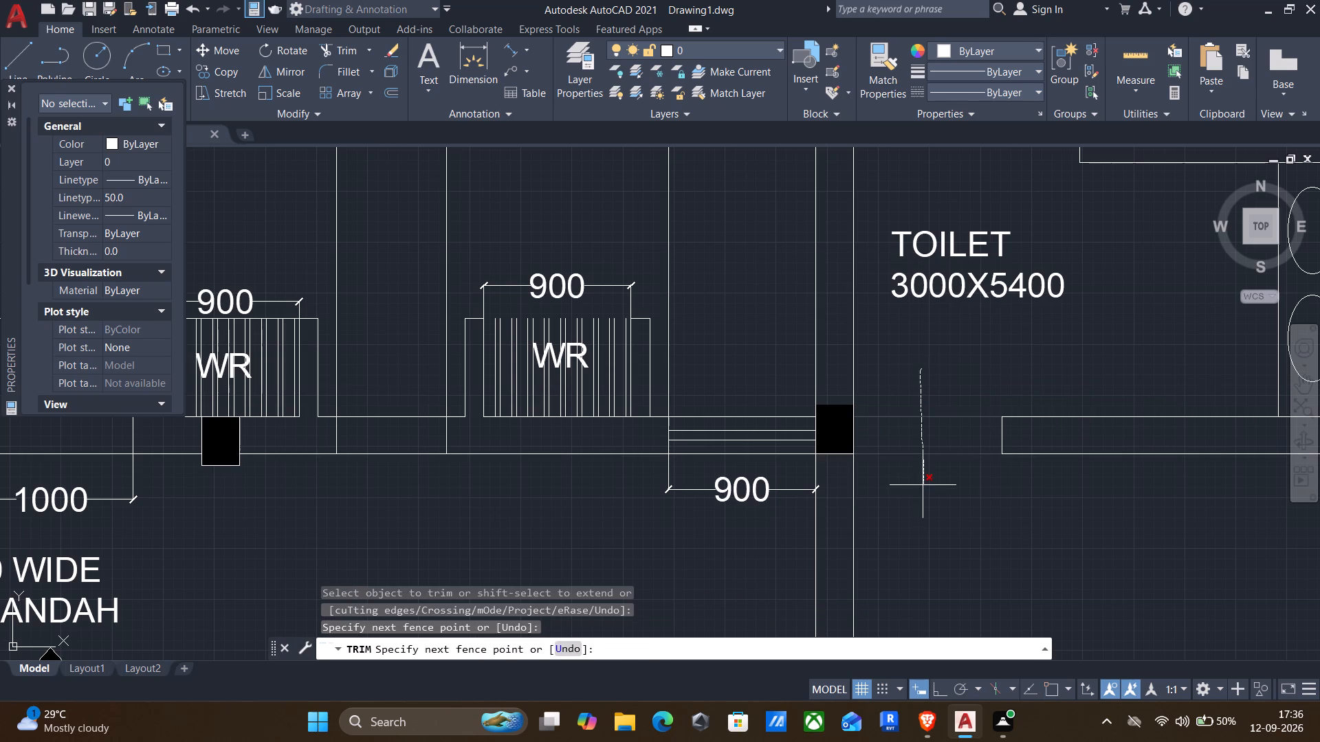
left_click_drag(923, 486, 922, 488)
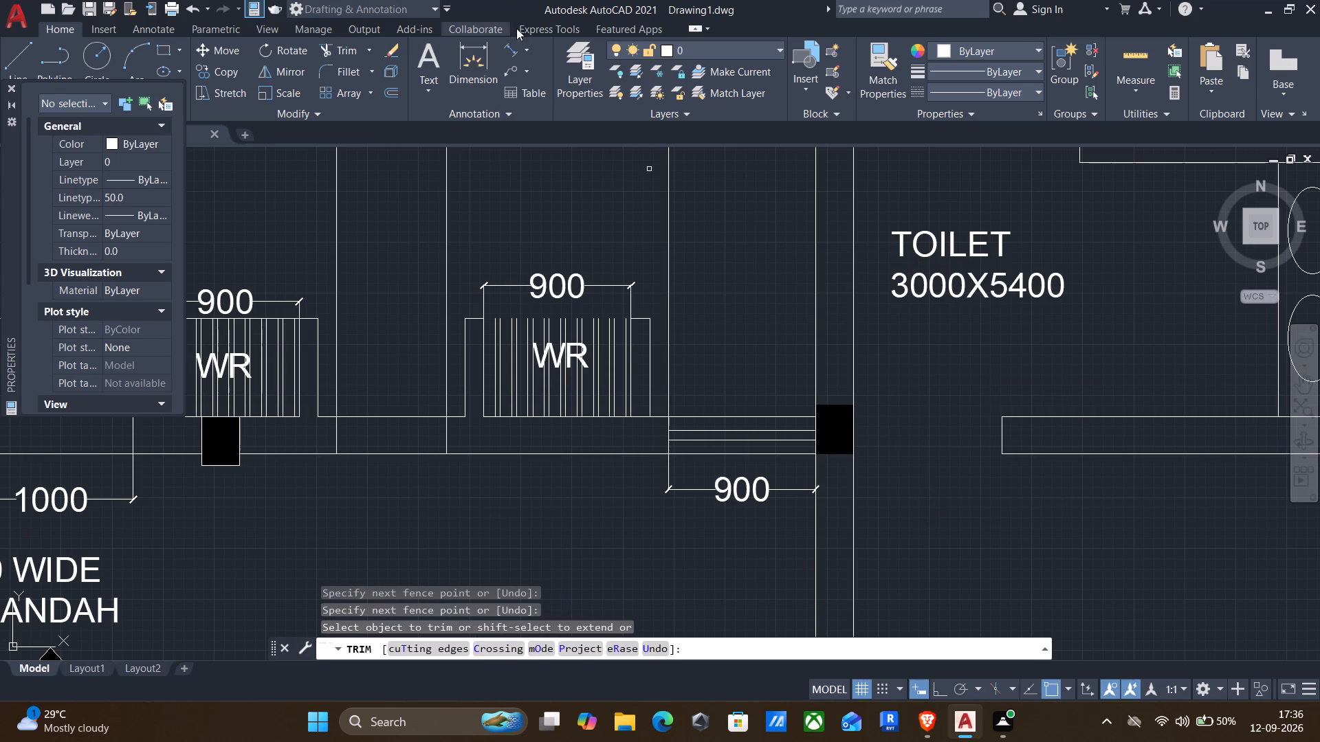
Add an aligned dimension across the toilet's south wall opening, in line with the adjacent 900 window dimension.
left_click(505, 53)
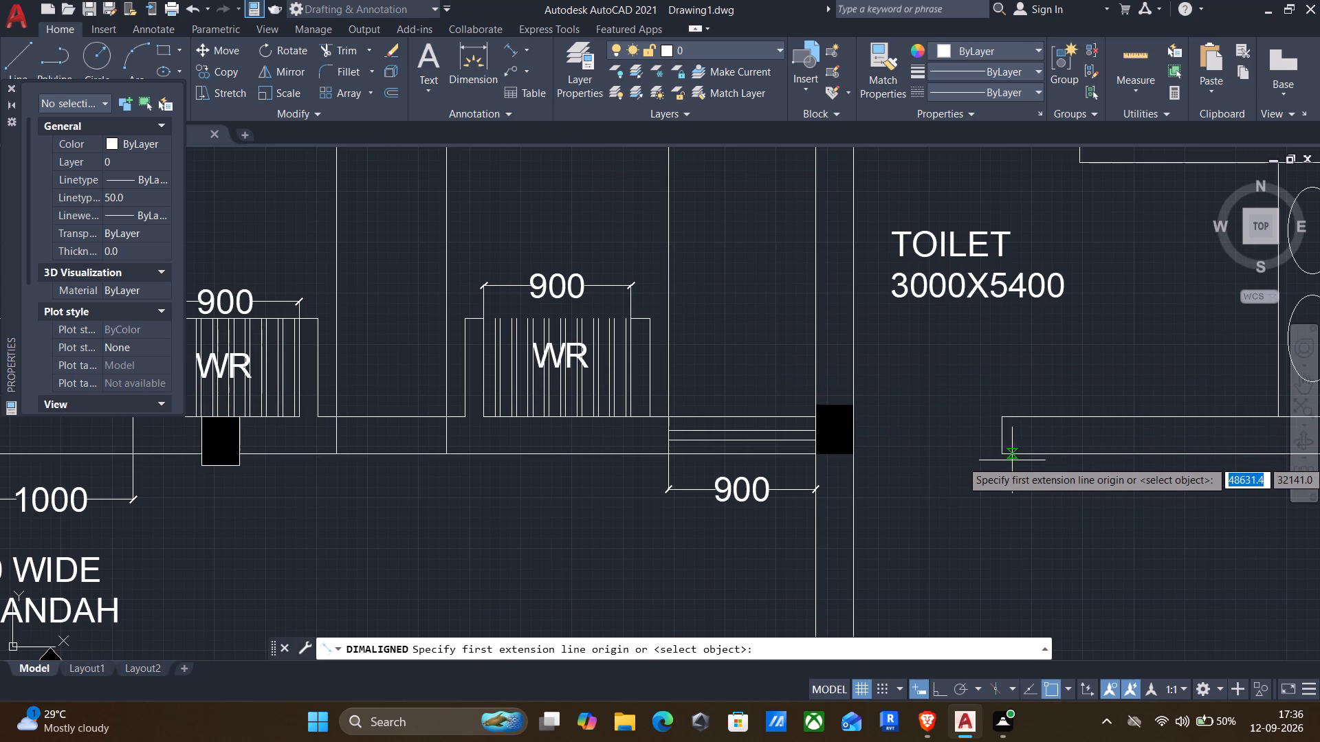
left_click(1002, 460)
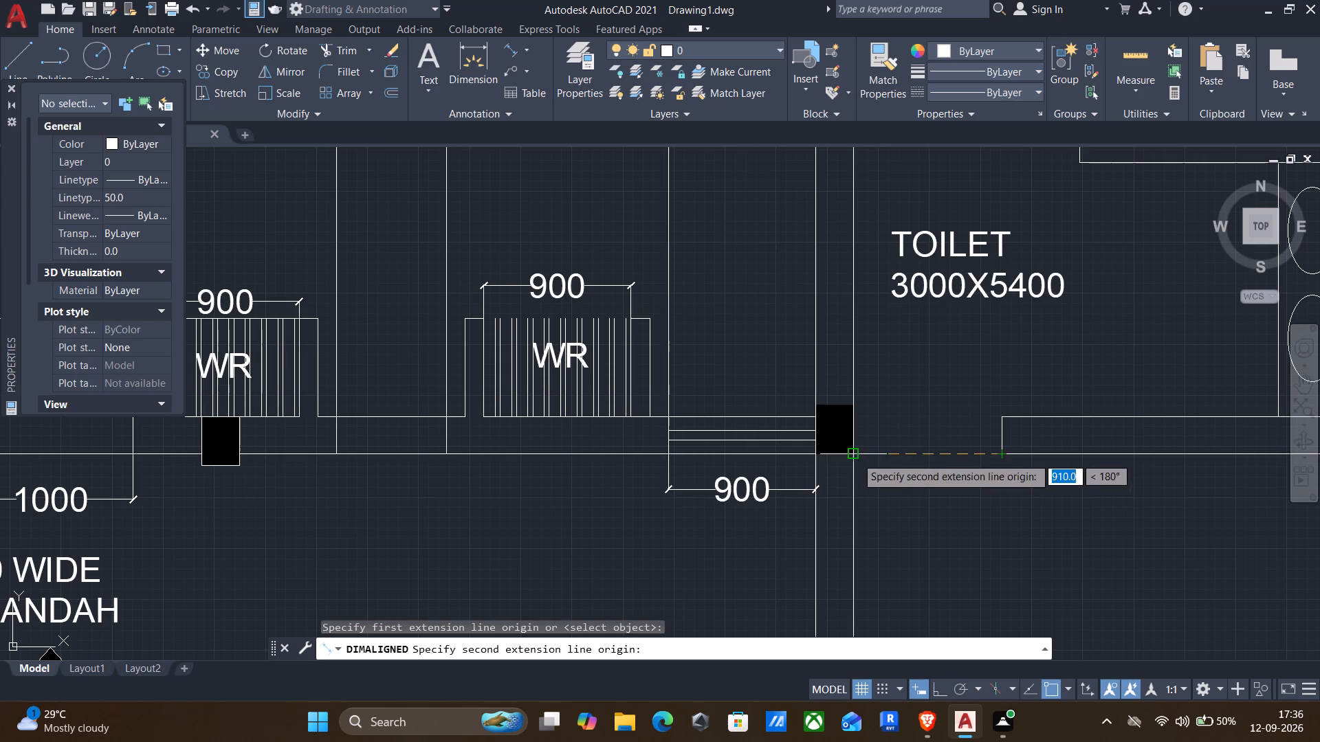
left_click(856, 457)
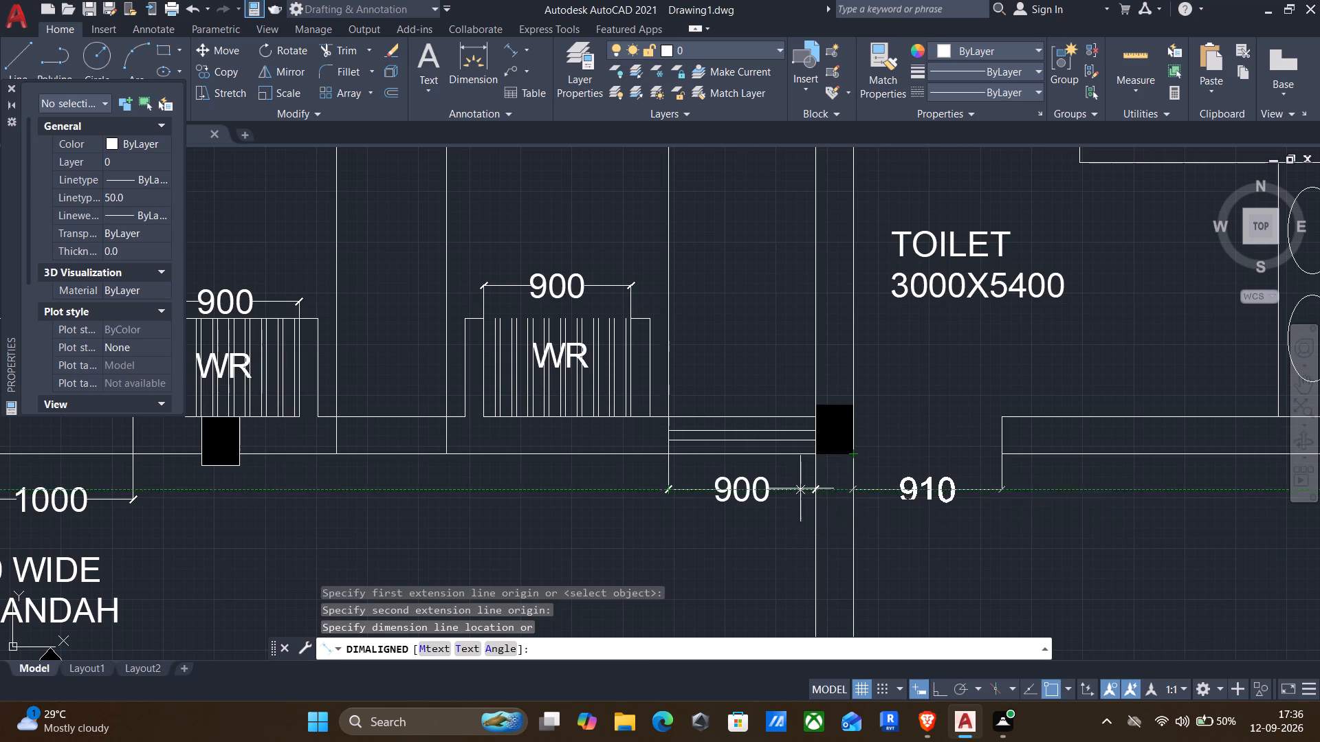
left_click(814, 487)
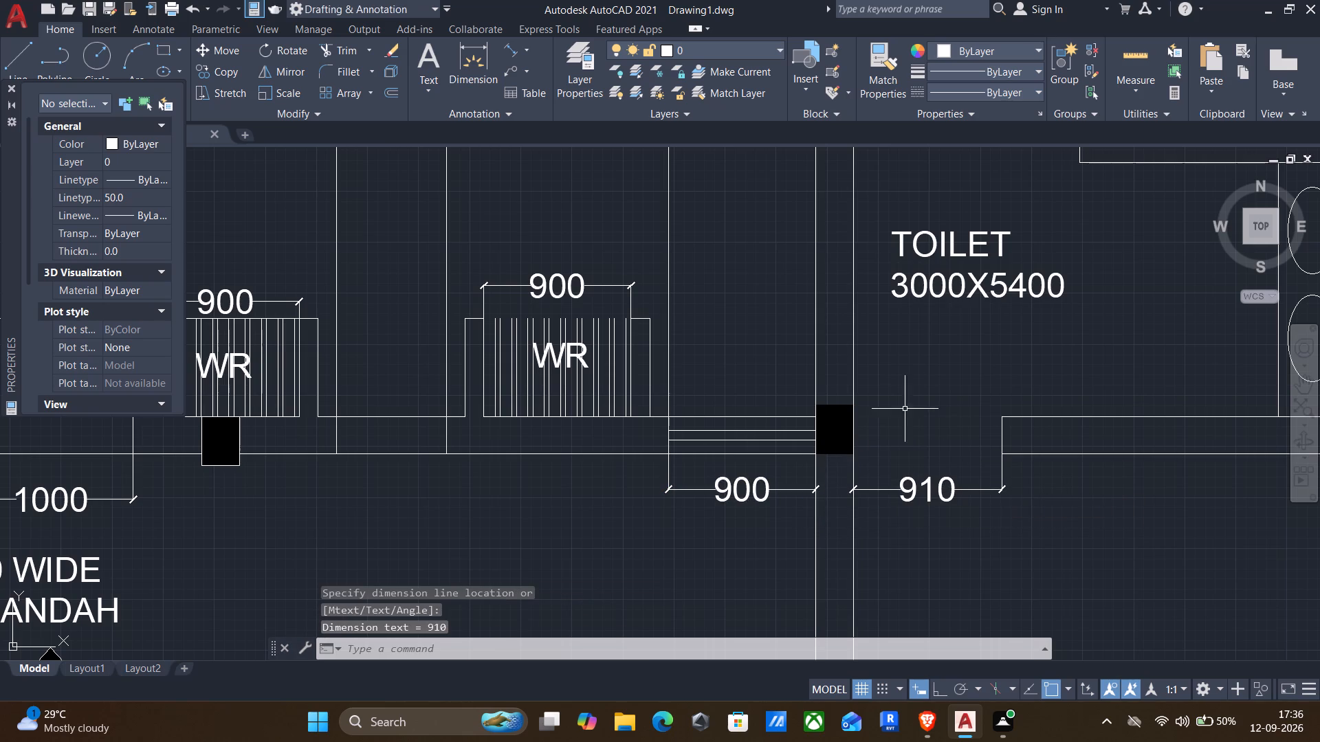
Draw a 900 line north from the column's southeast corner at the toilet opening as the door leaf.
middle_click_drag(903, 432, 927, 417)
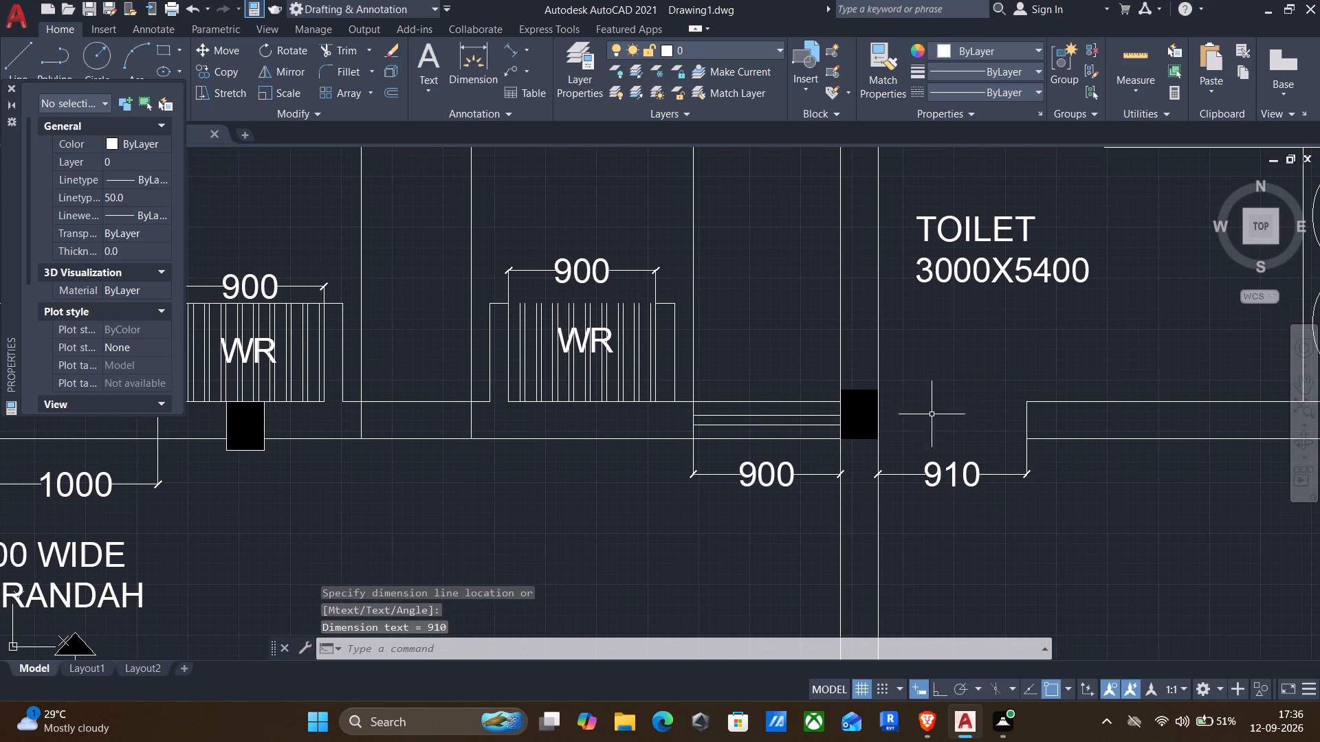
key("l")
key("Return")
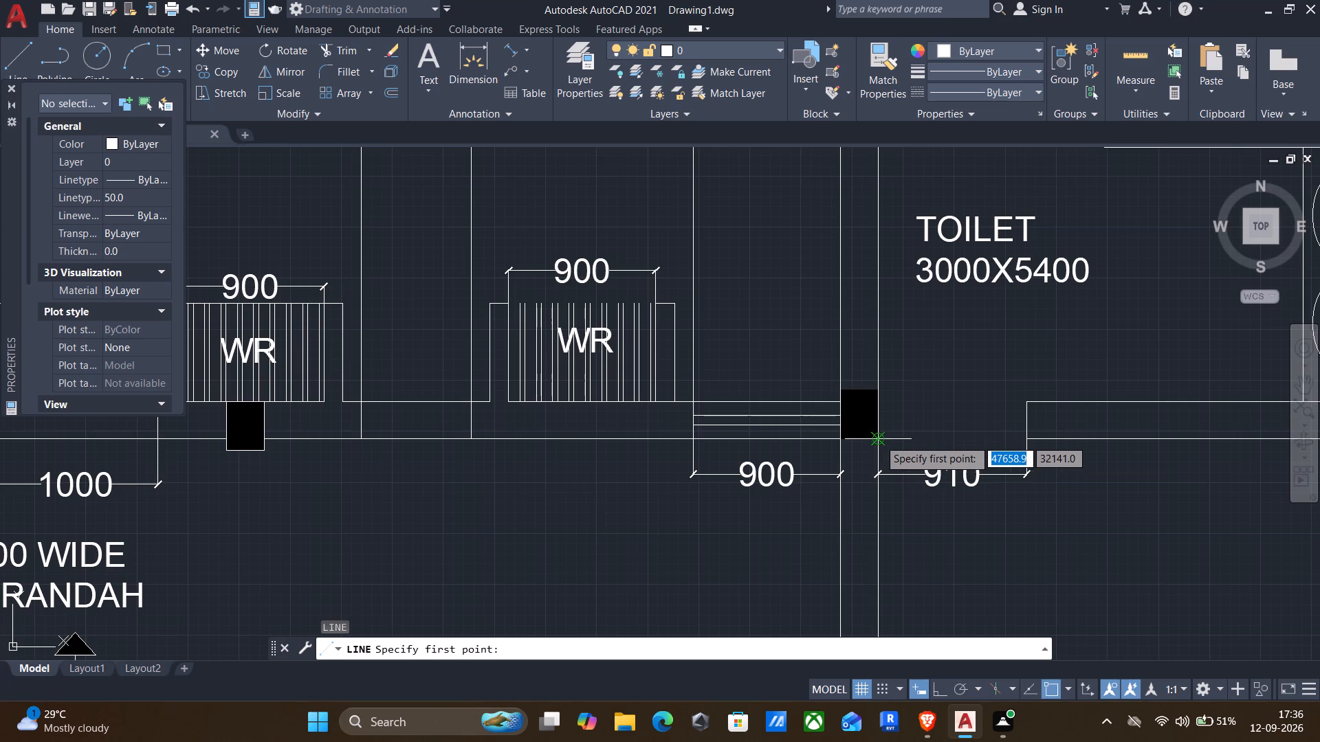
left_click(879, 438)
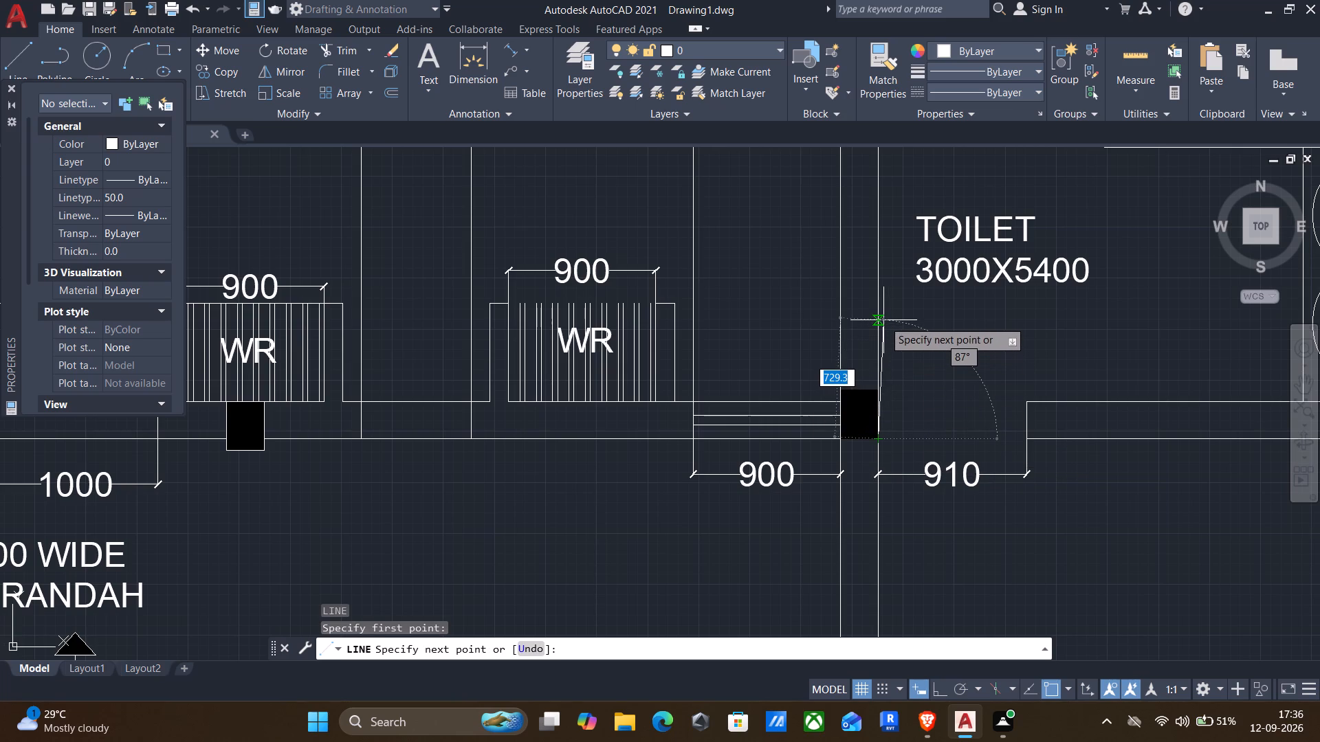
key("F8")
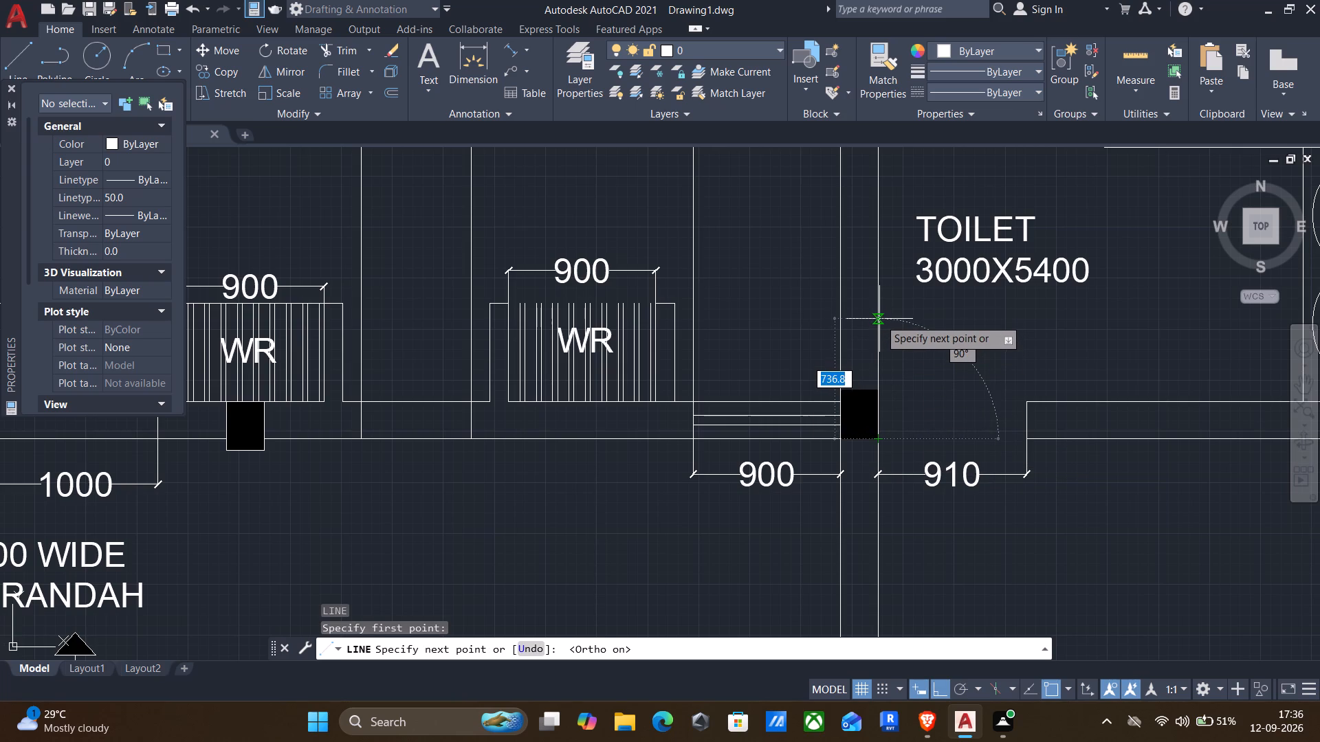
type("900")
key("Return")
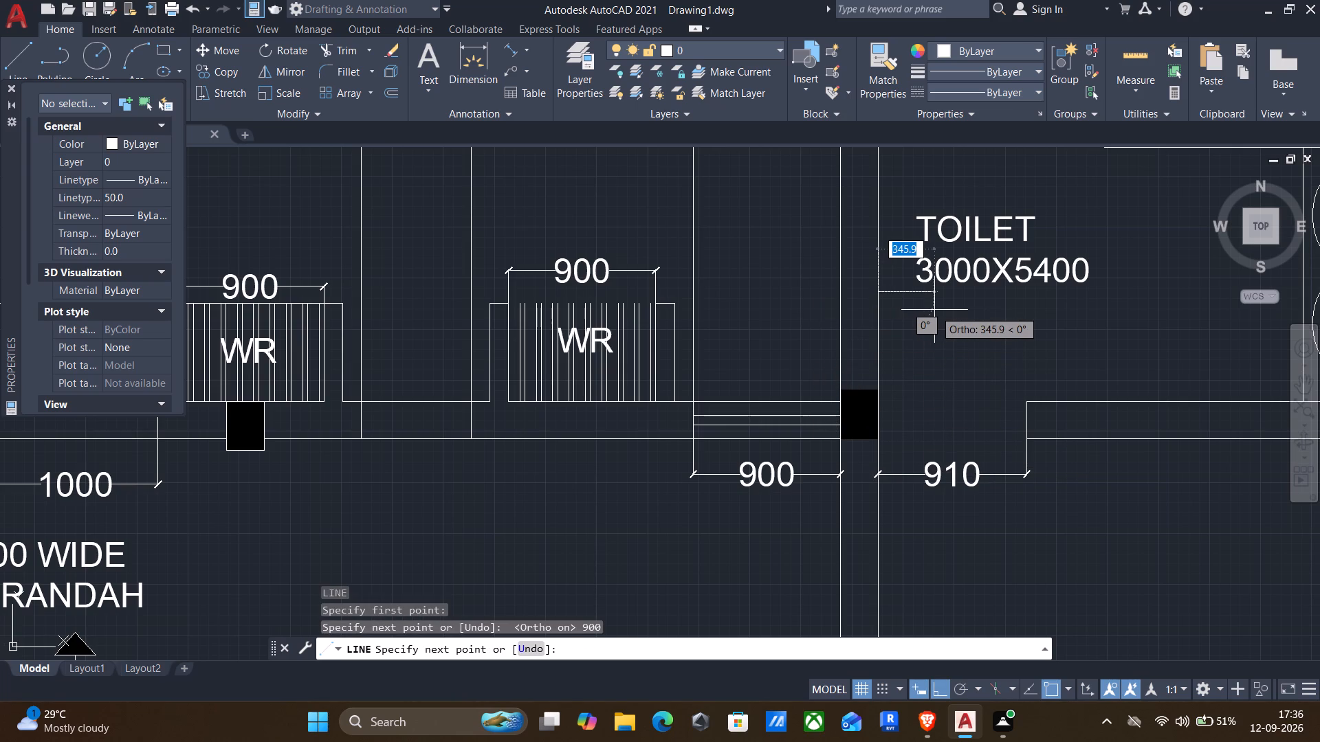
key("Escape")
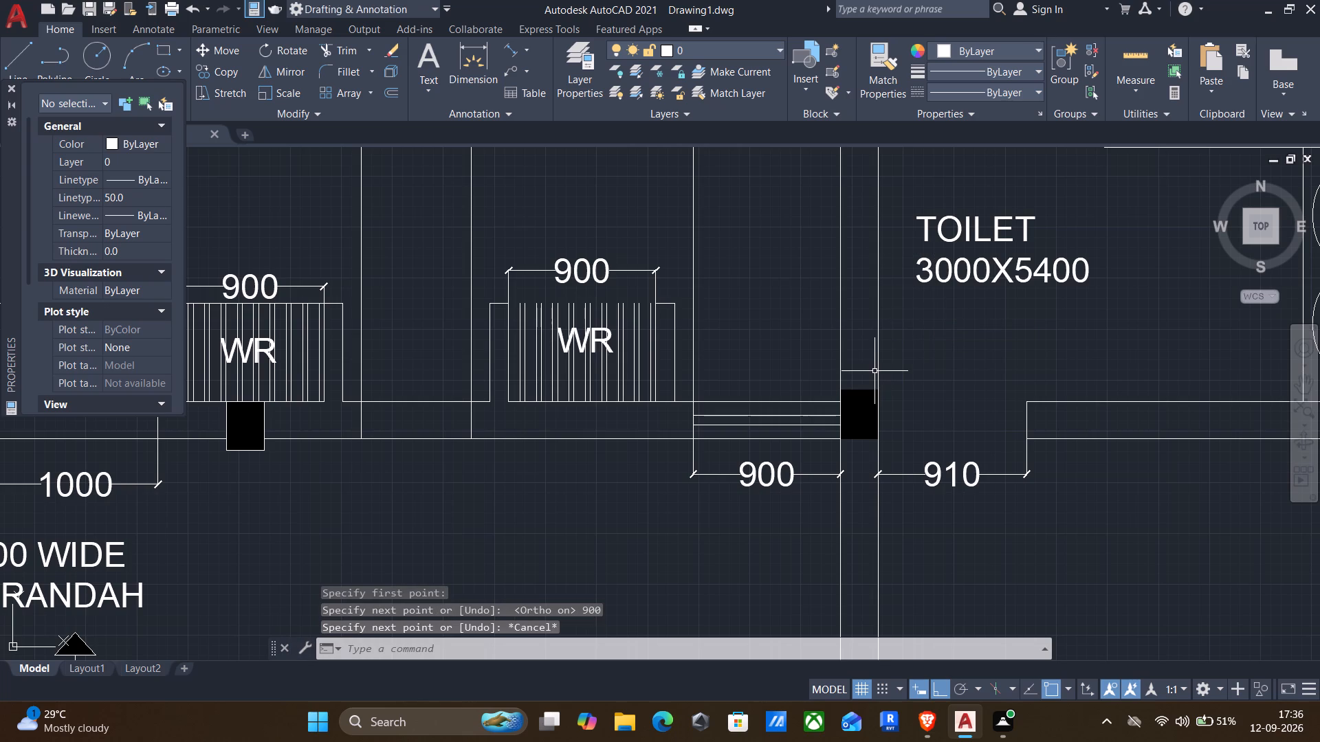
Offset the toilet's door leaf line 20 to the east to give the leaf its thickness.
key("o")
key("Return")
left_click(881, 364)
left_click(902, 346)
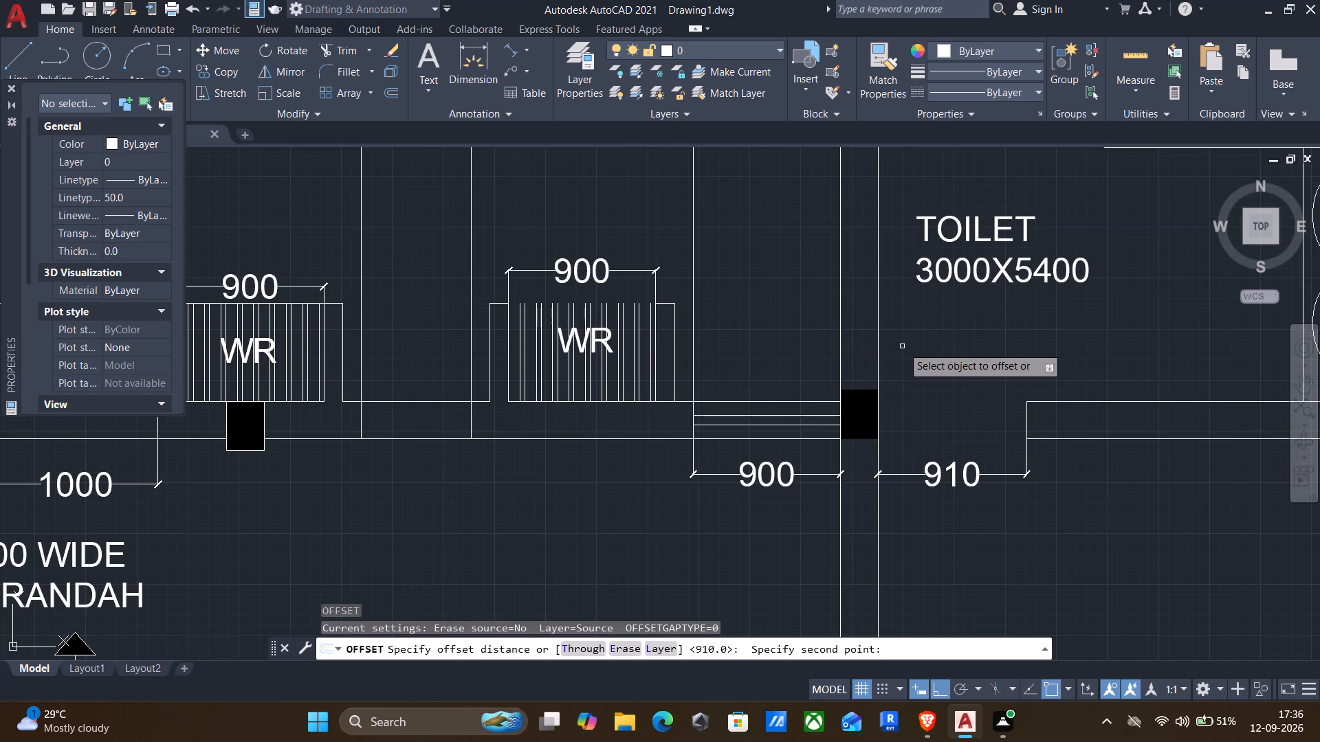
left_click(878, 374)
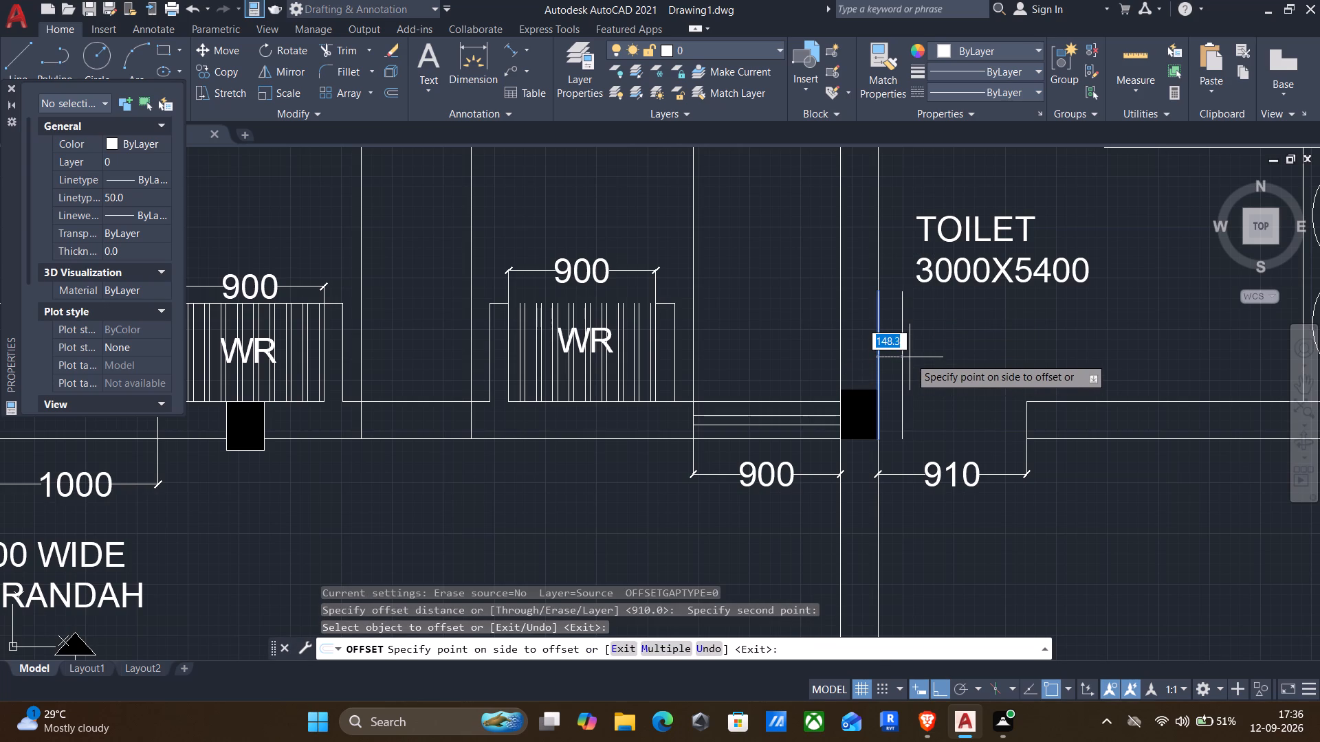
type("20")
key("Return")
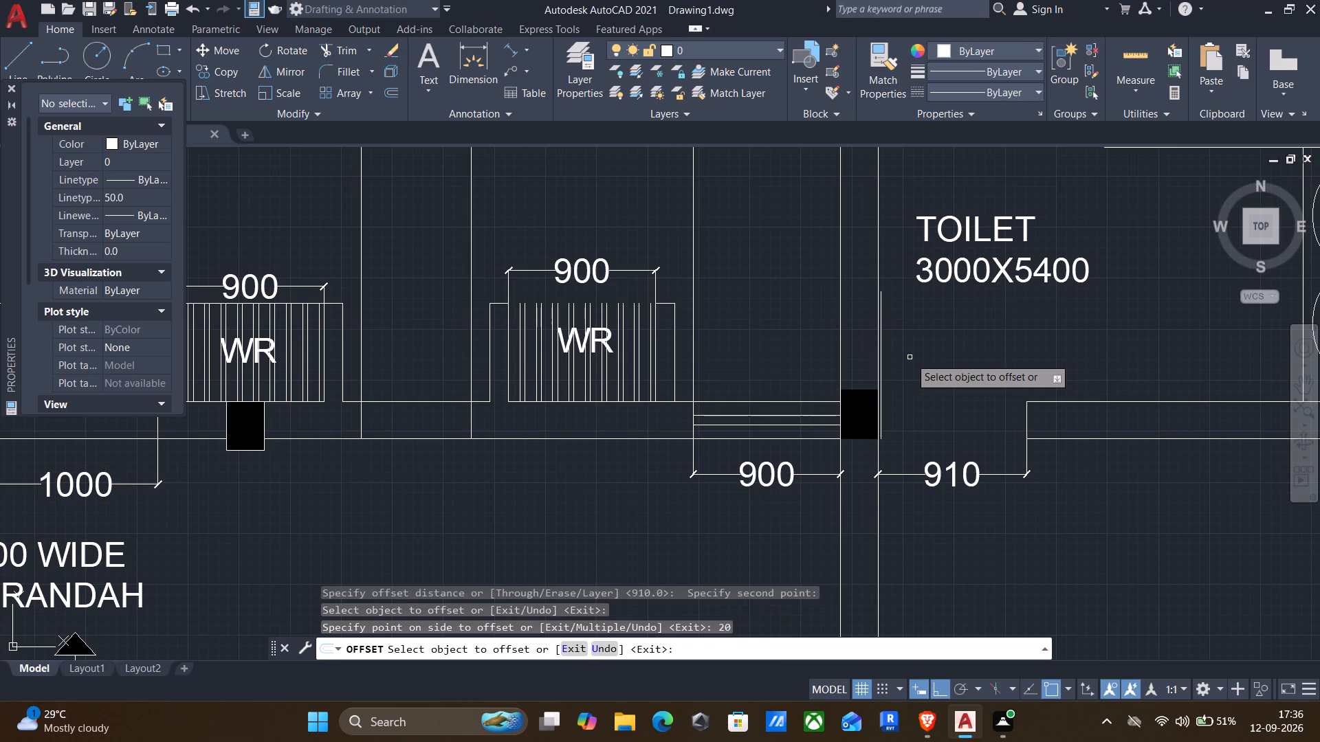
key("Escape")
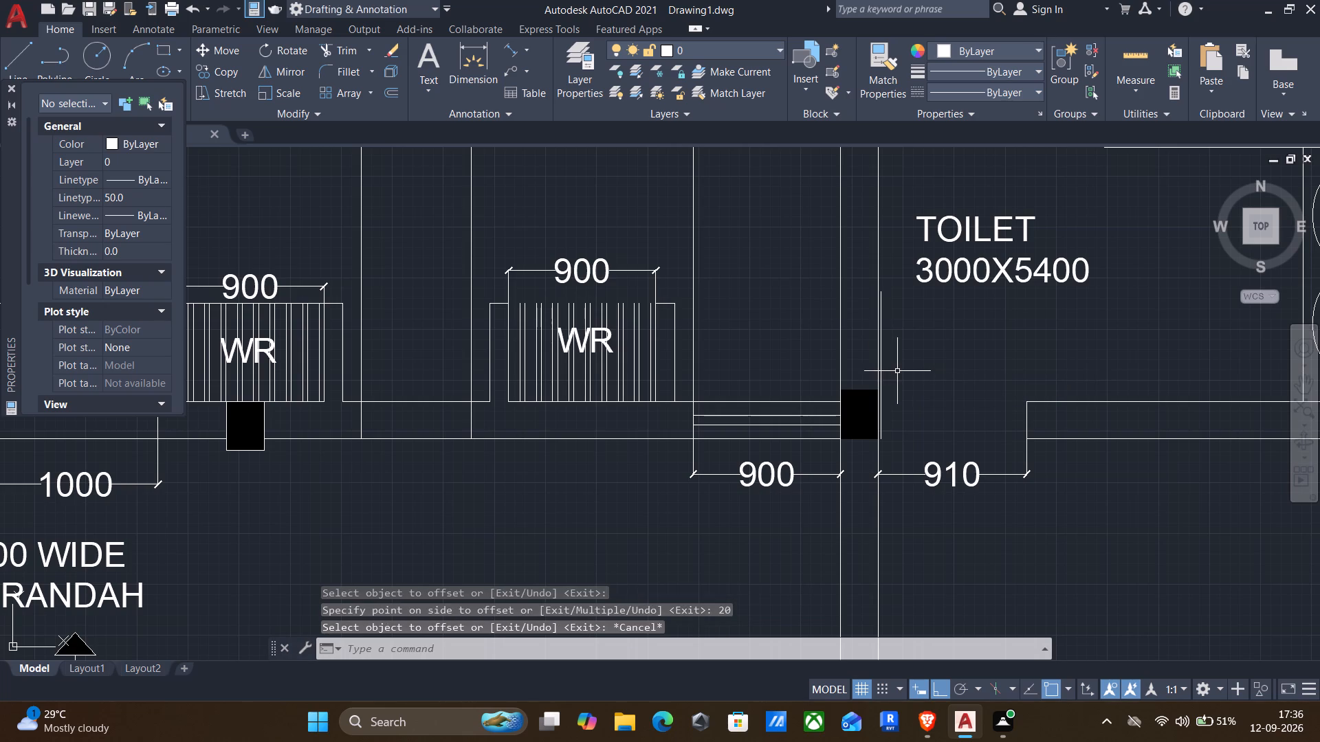
Draw a three-point arc from the toilet door leaf's north end through the opening's southeast corner, ending south of the wall.
left_click(131, 61)
scroll(907, 284, "up", 3)
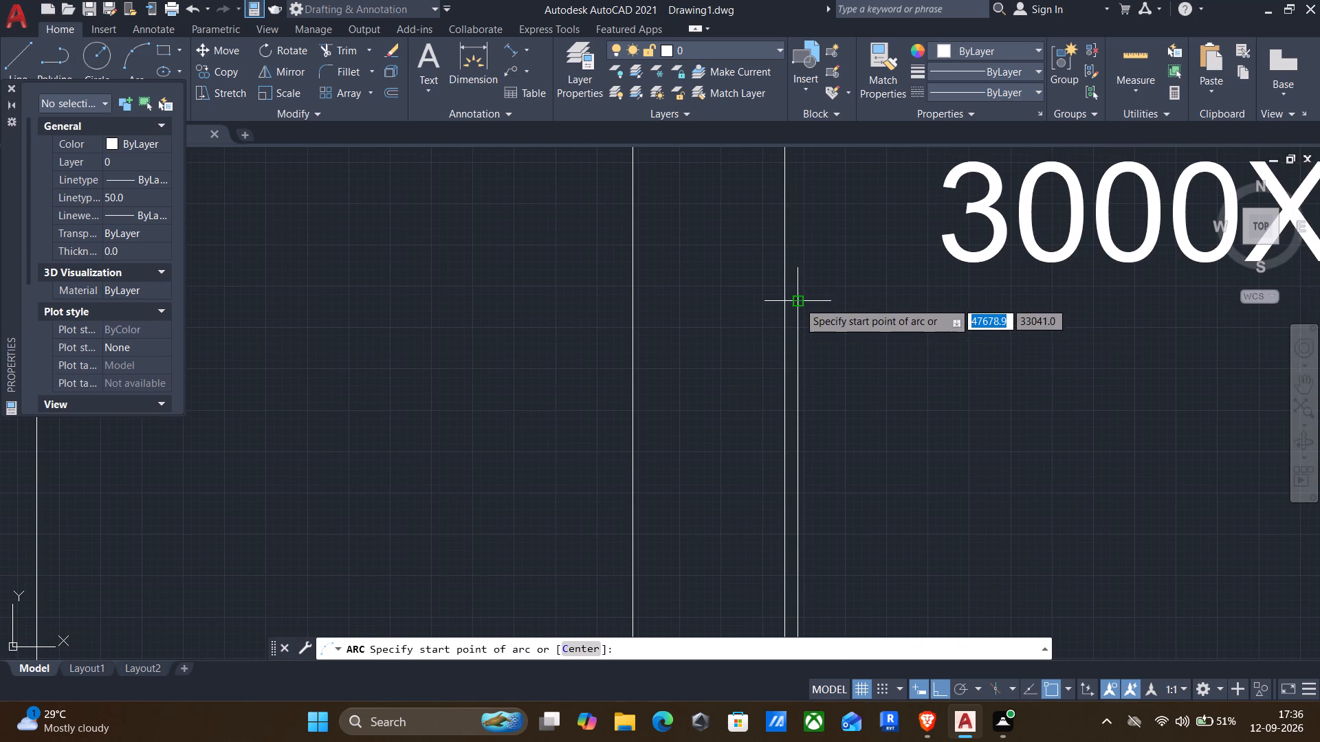
left_click(798, 302)
key("F8")
middle_click_drag(956, 470, 951, 470)
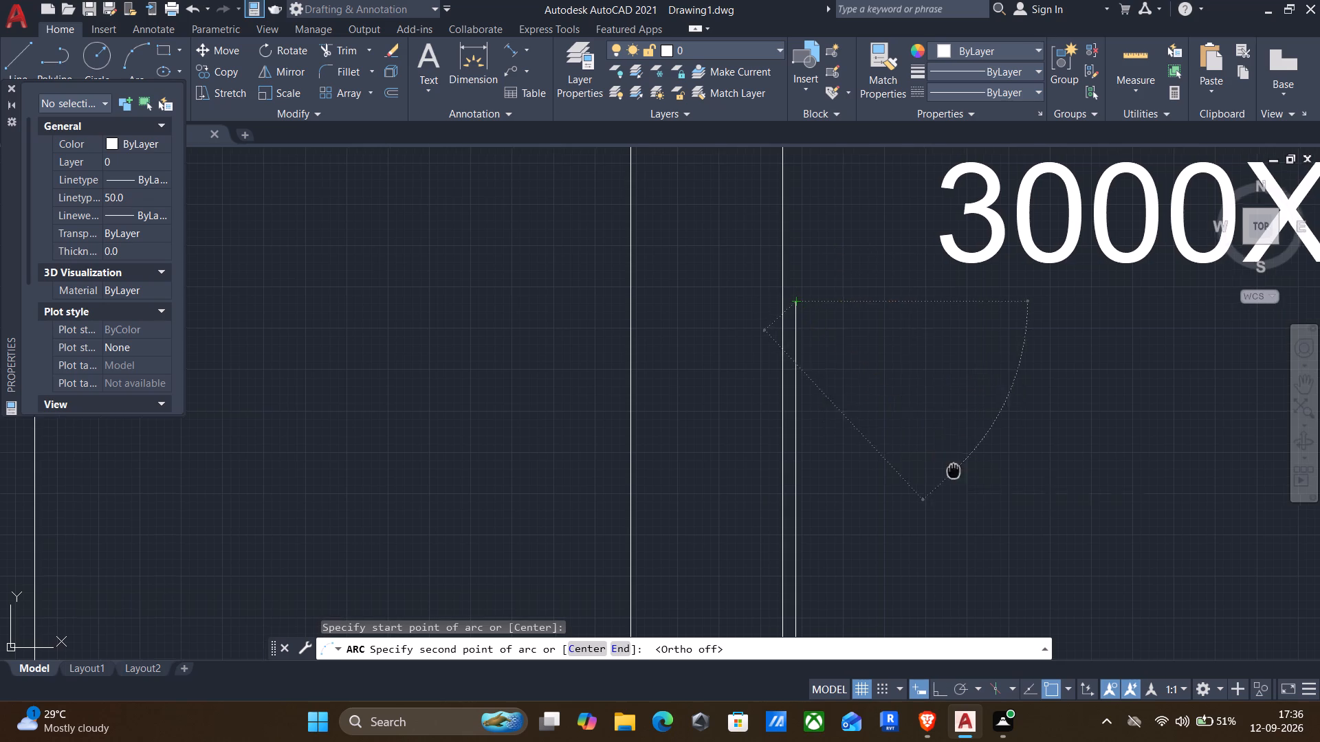
middle_click_drag(951, 470, 819, 203)
scroll(905, 397, "down", 2)
left_click(1045, 500)
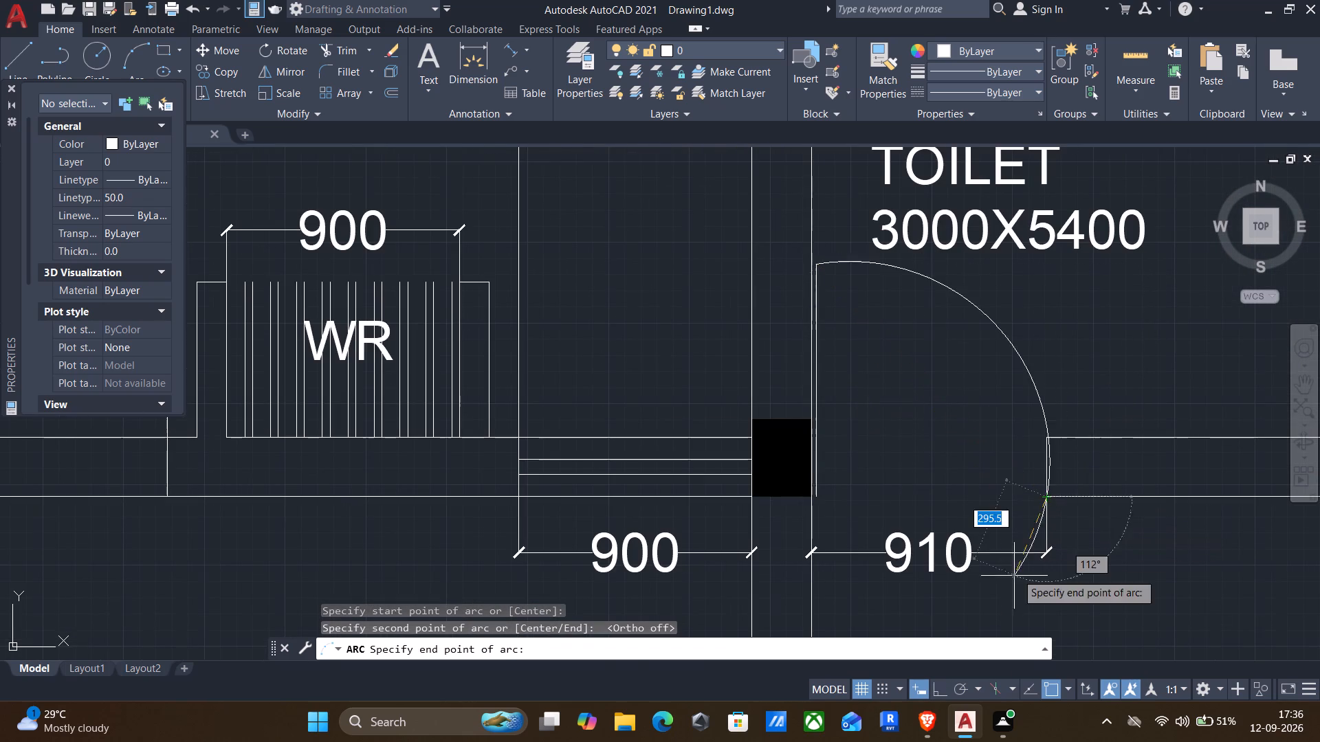
middle_click_drag(1001, 600, 1056, 406)
middle_click_drag(1015, 546, 945, 611)
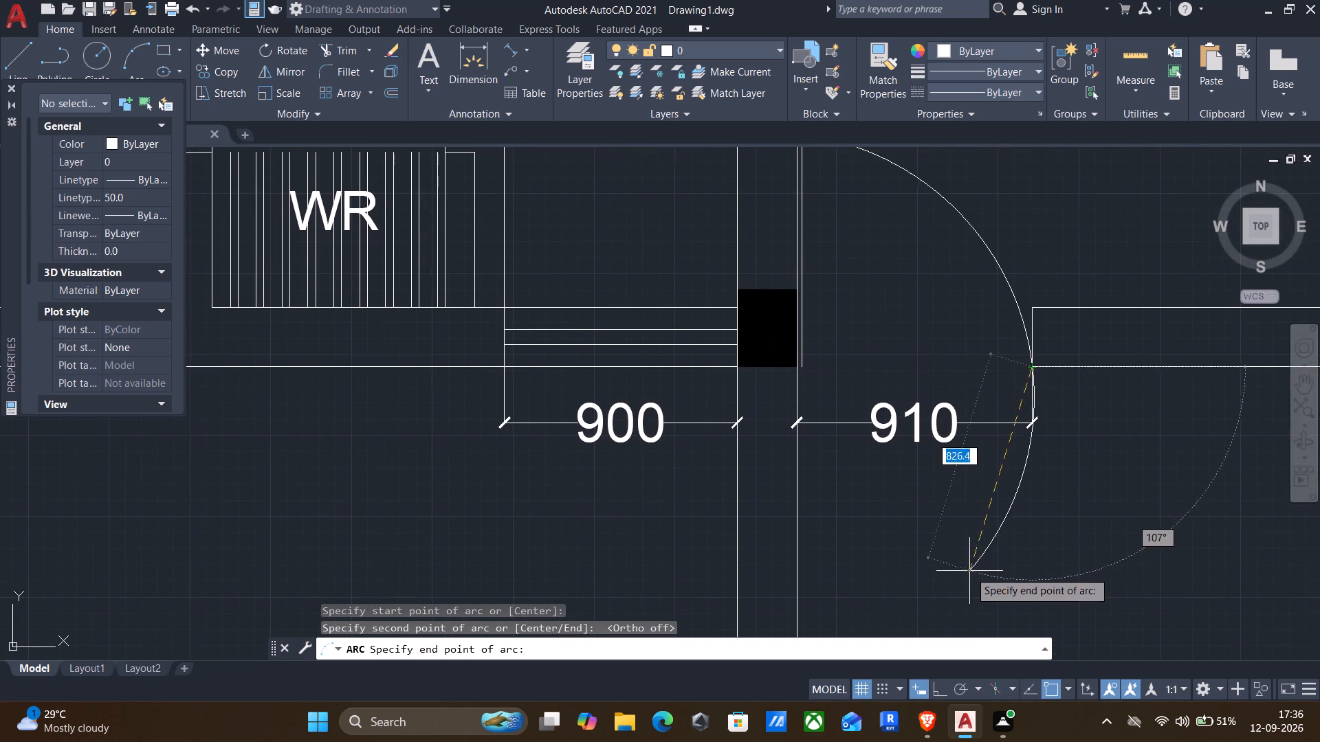
left_click(930, 528)
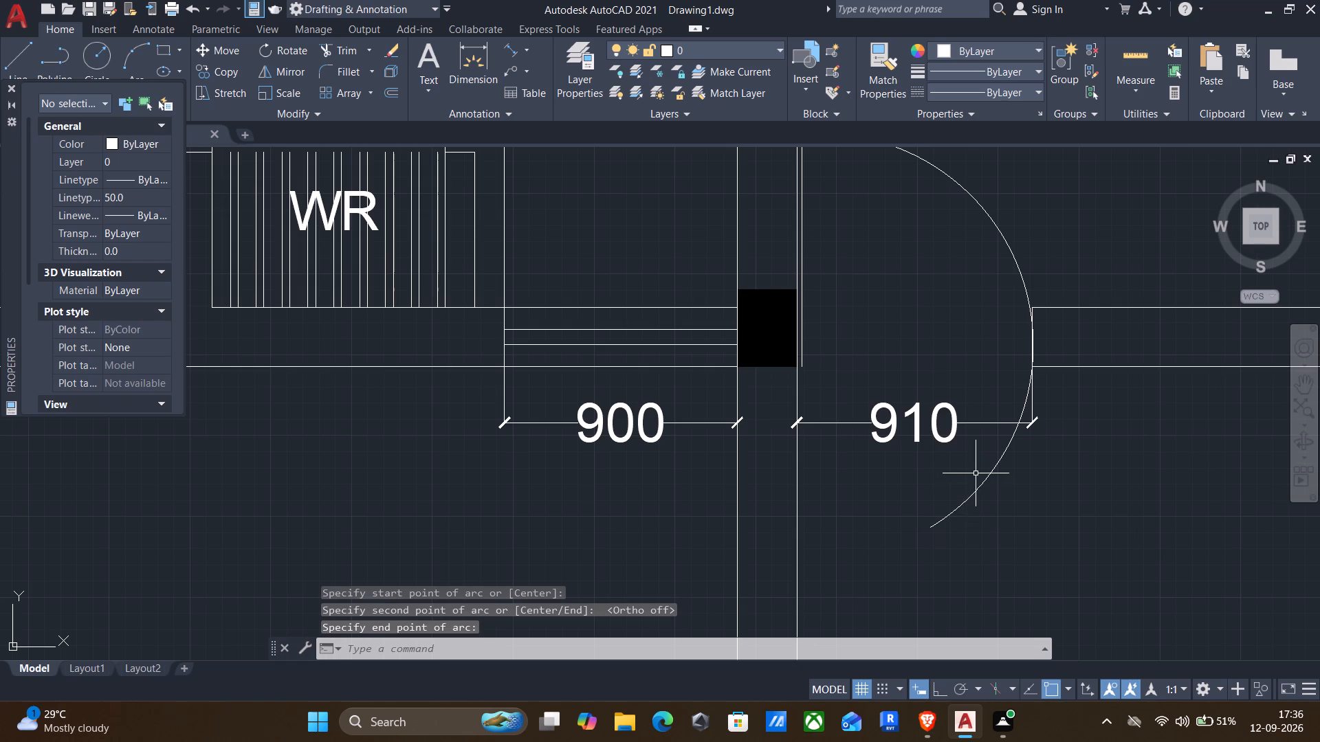
Trim the toilet door's swing arc where it extends south of the wall.
type("TR")
key("Return")
left_click(1024, 401)
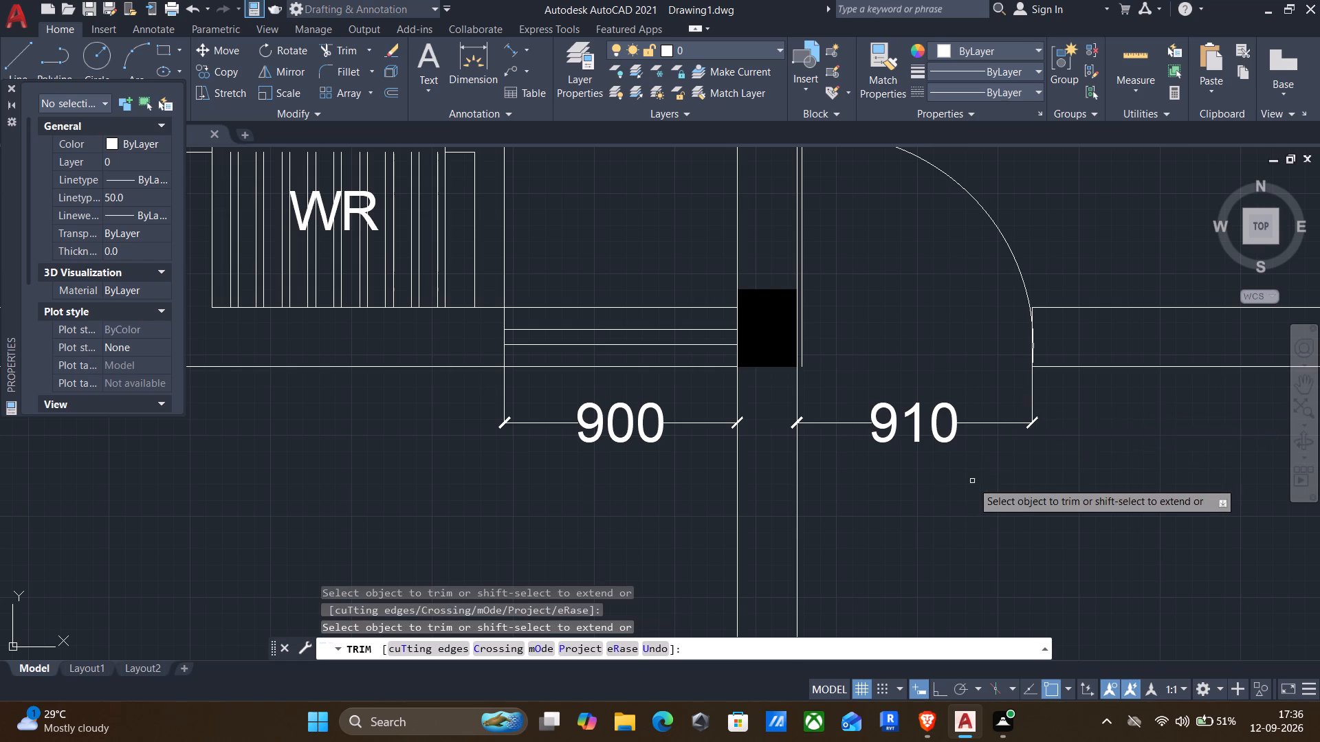
scroll(967, 499, "down", 1)
middle_click_drag(958, 527, 975, 523)
key("Escape")
Draw a 1000 door leaf line north from the southwest corner of Dormitory-1's south door opening.
scroll(996, 513, "down", 1)
middle_click_drag(996, 516, 995, 515)
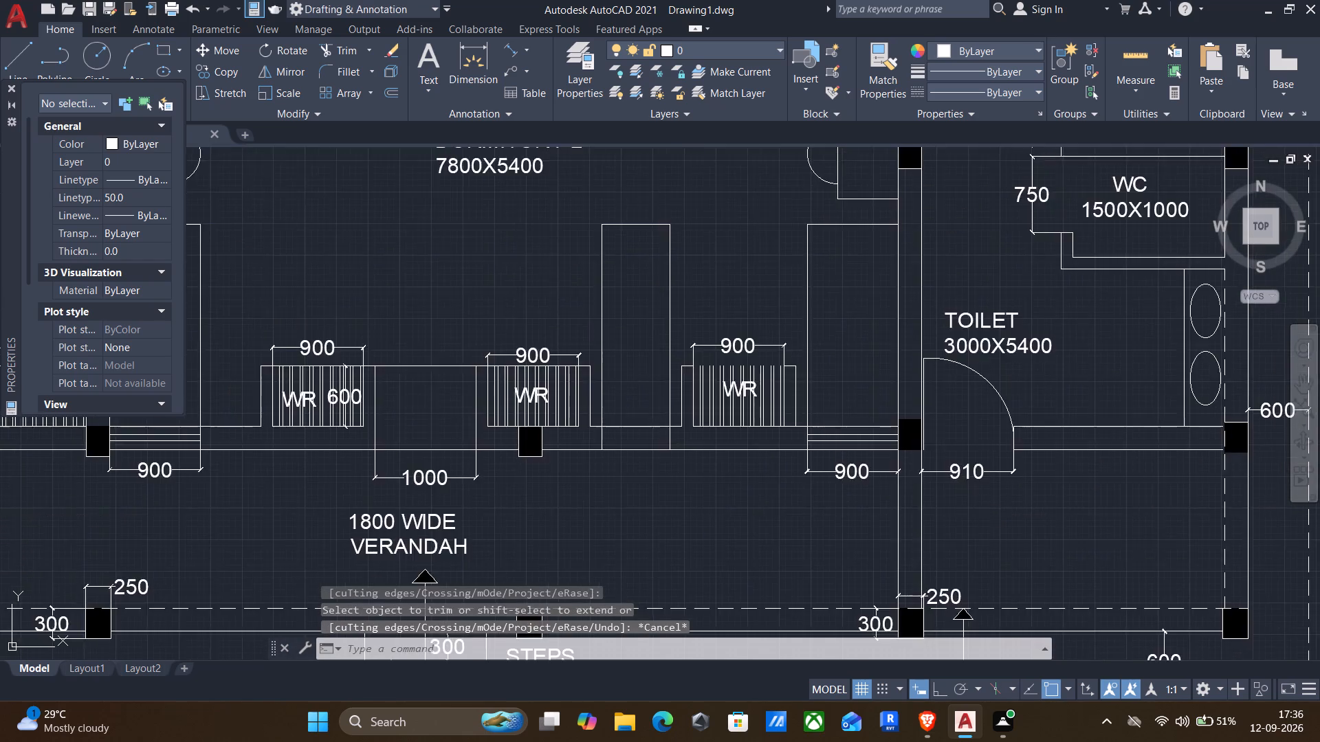
middle_click_drag(995, 515, 1103, 416)
middle_click_drag(978, 425, 1319, 420)
scroll(978, 425, "down", 1)
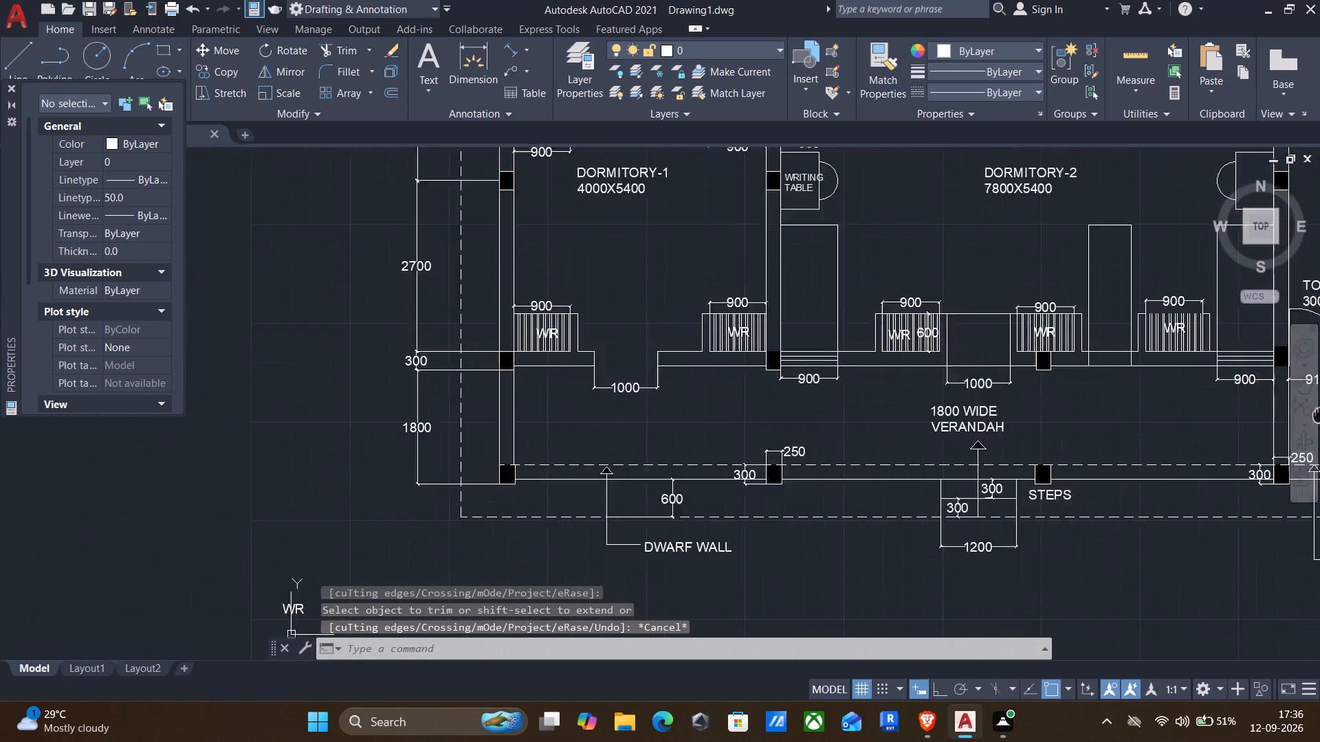
middle_click_drag(1319, 420, 1319, 411)
middle_click_drag(960, 398, 875, 414)
key("l")
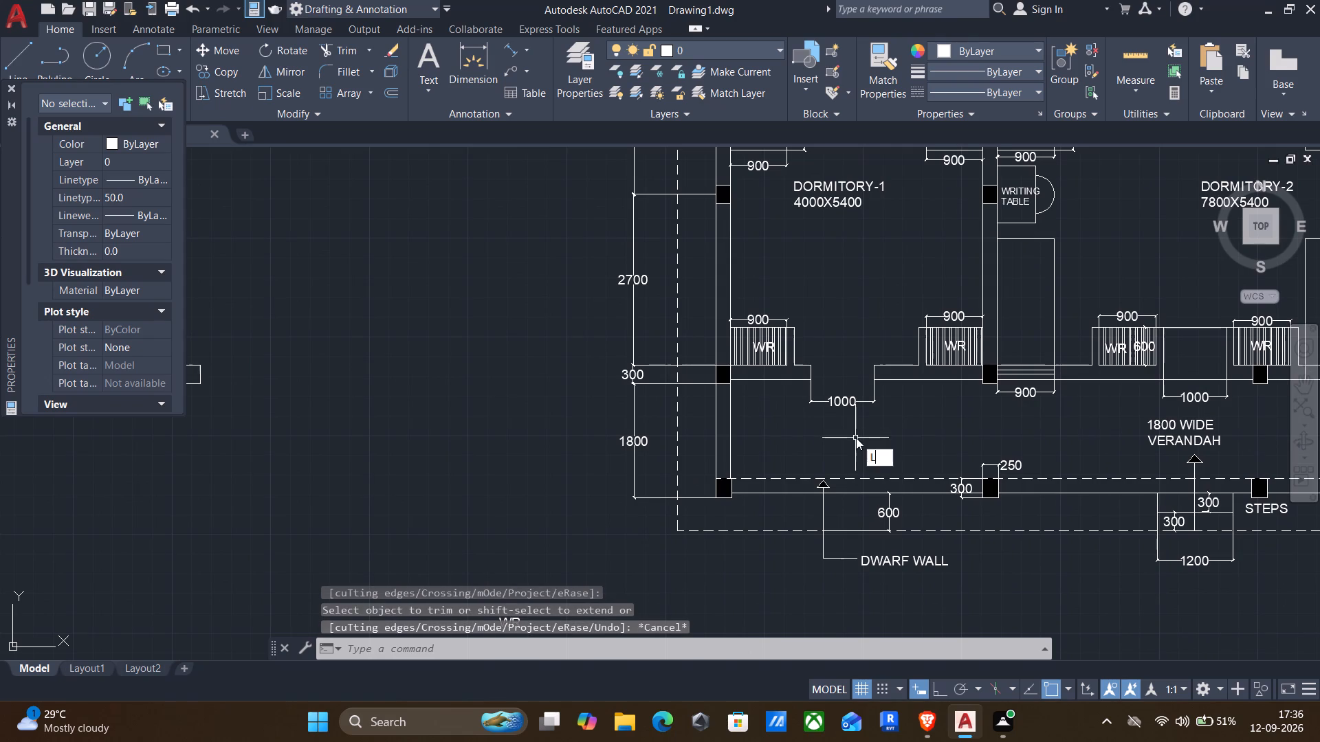
key("Return")
key("F8")
scroll(833, 380, "up", 2)
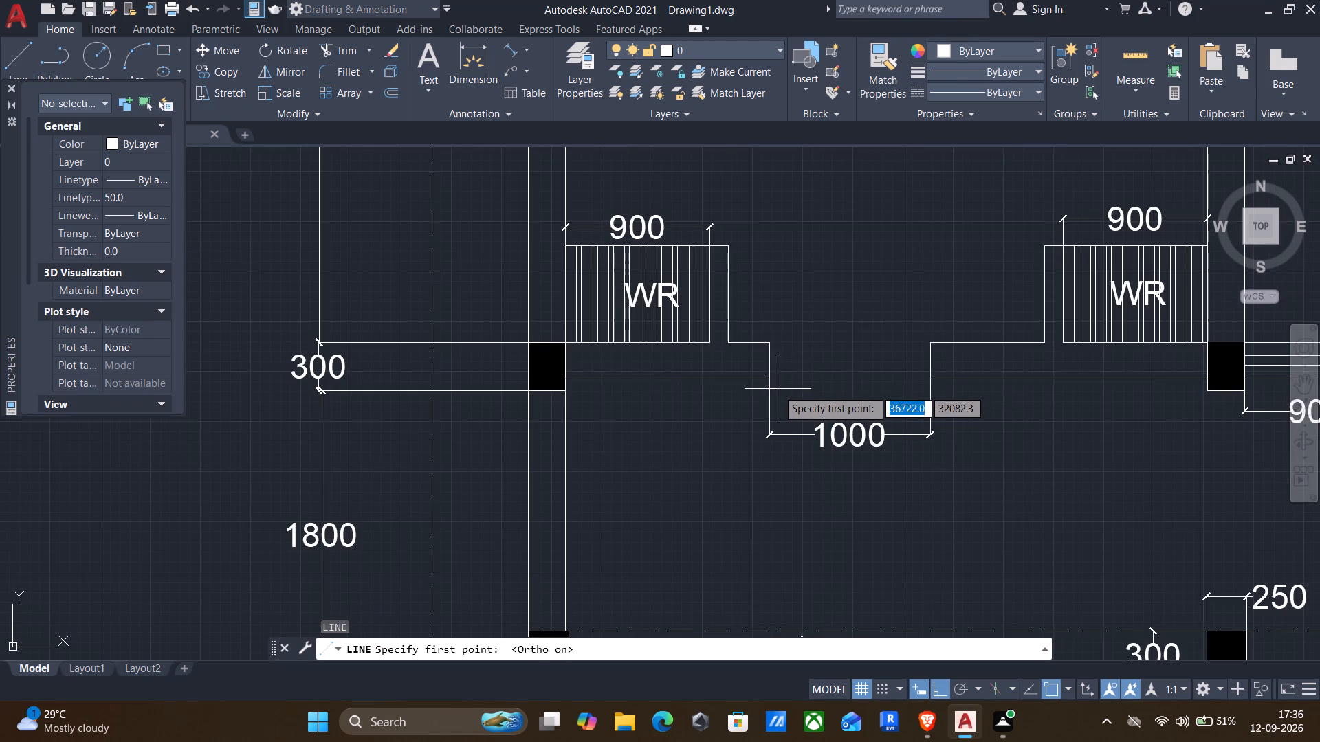
left_click_drag(769, 384, 772, 370)
type("1000")
key("Return")
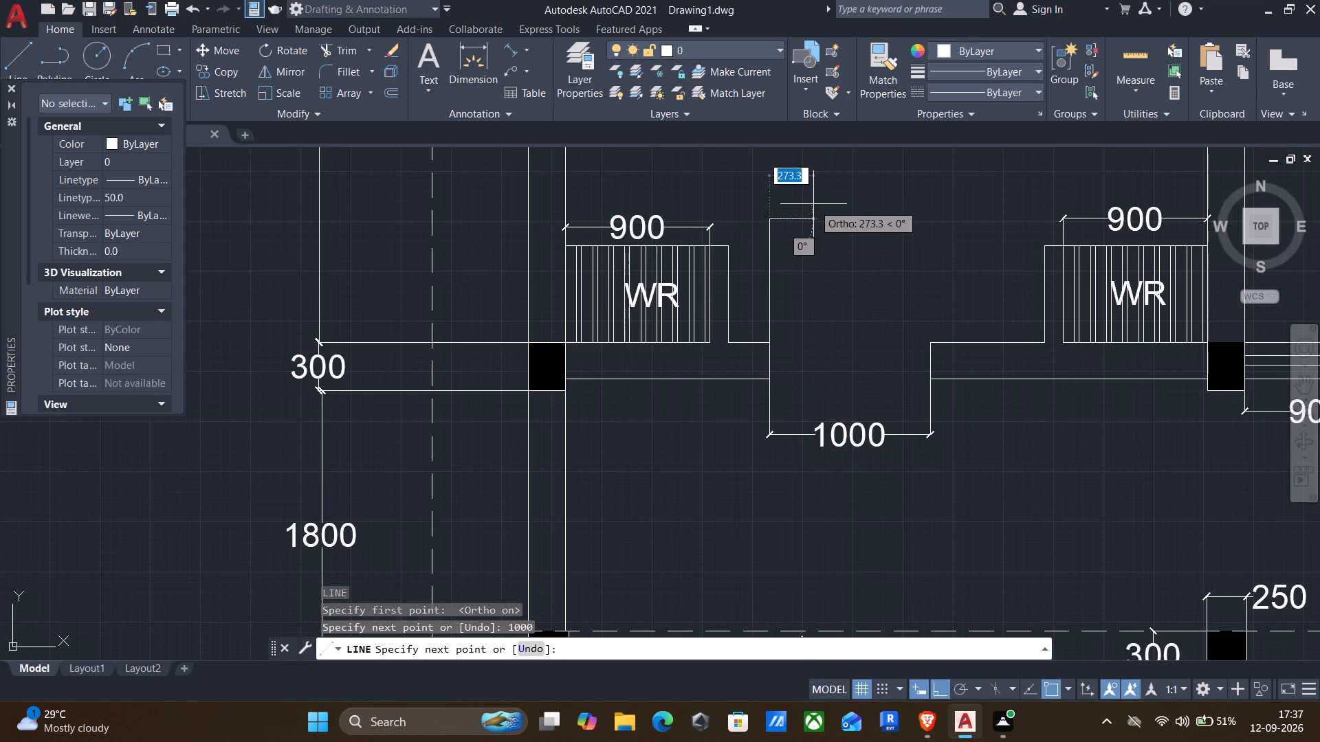
key("Escape")
Offset Dormitory-1's door leaf line 20 to the east to give the leaf its thickness.
key("0")
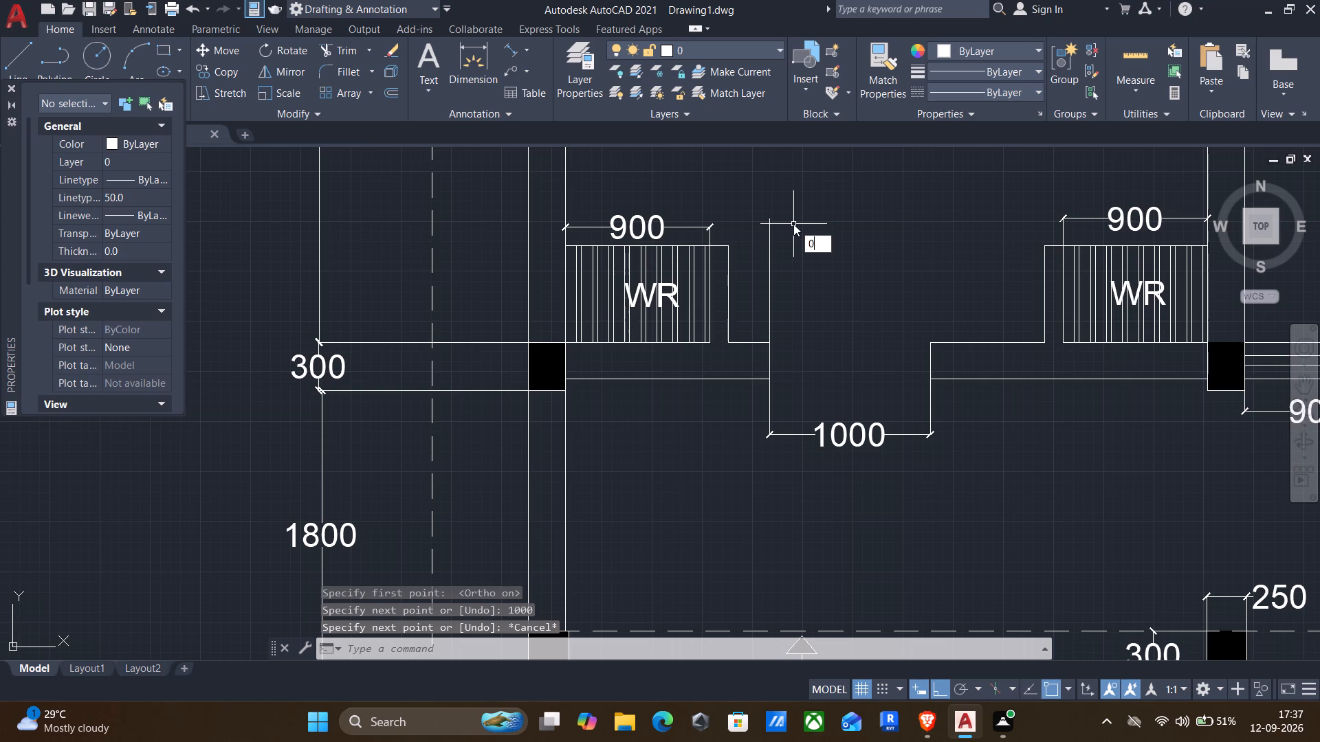
key("BackSpace")
key("BackSpace")
key("o")
key("Return")
left_click(763, 267)
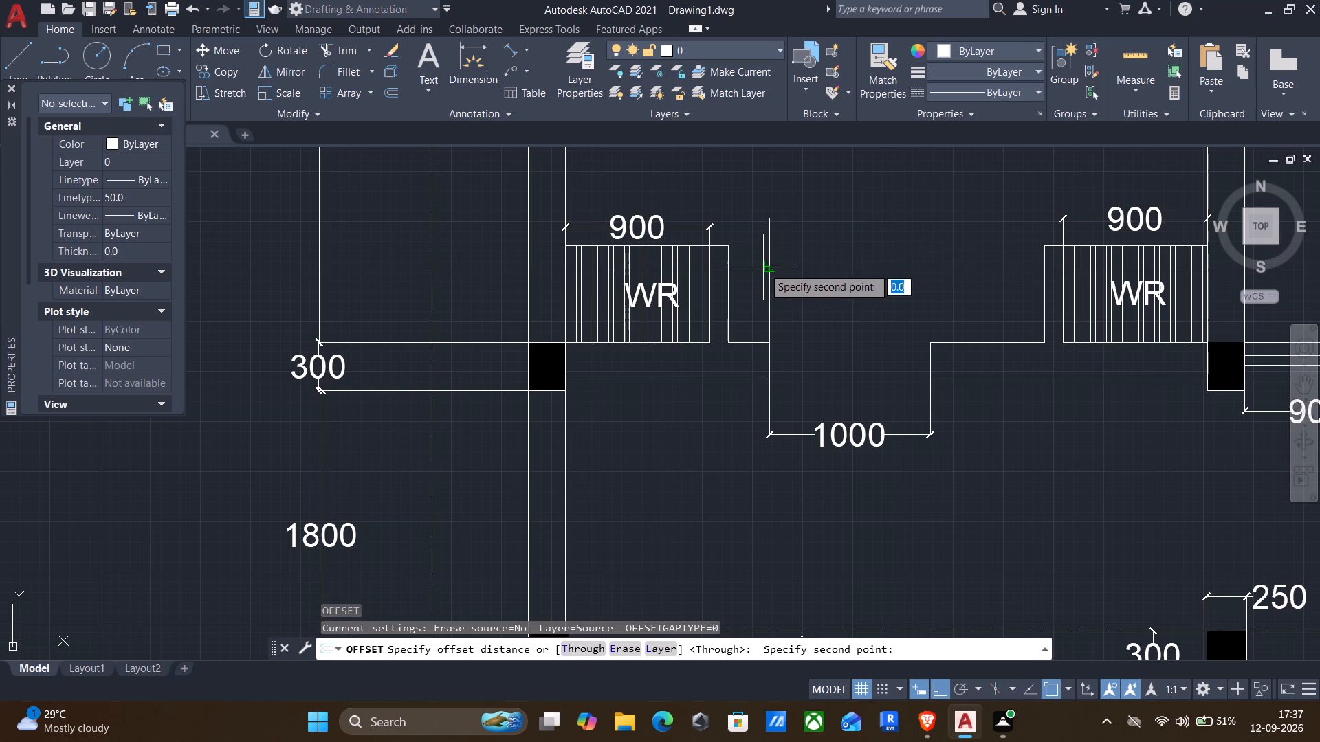
left_click(789, 257)
left_click(770, 285)
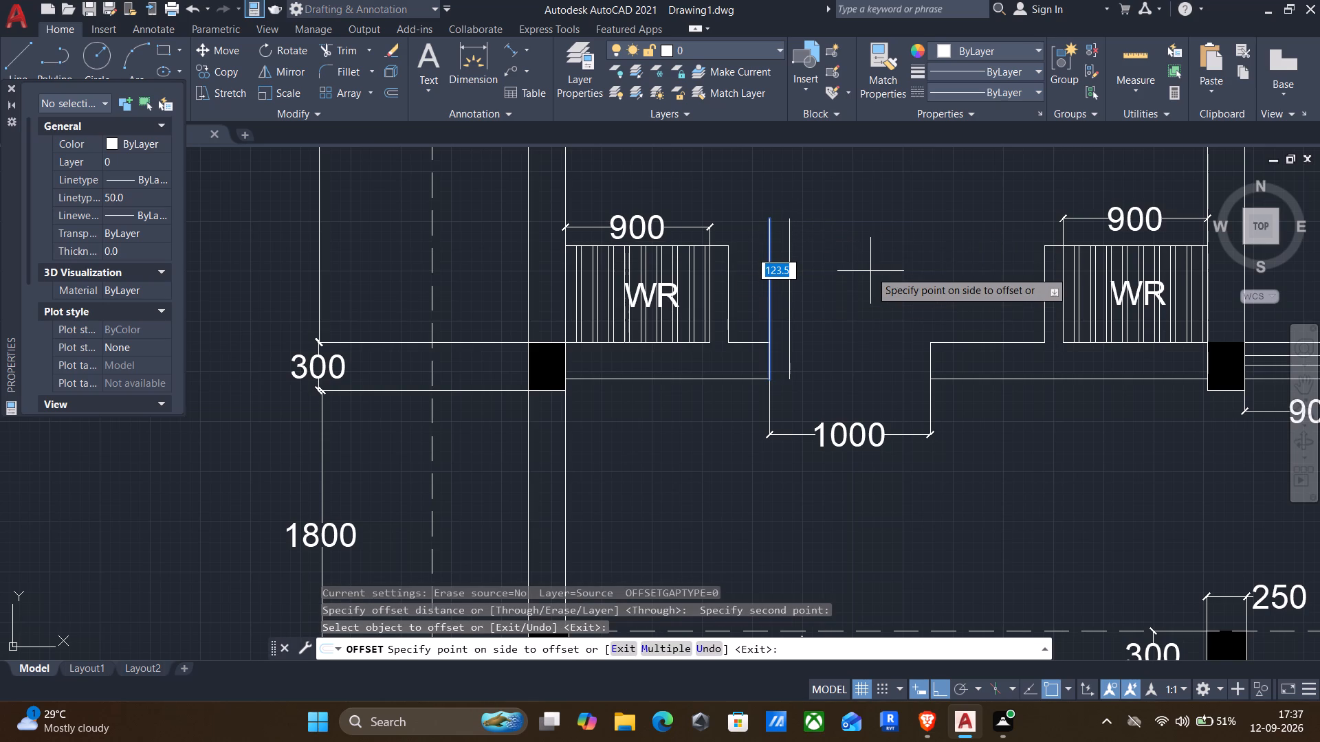
type("20")
key("Return")
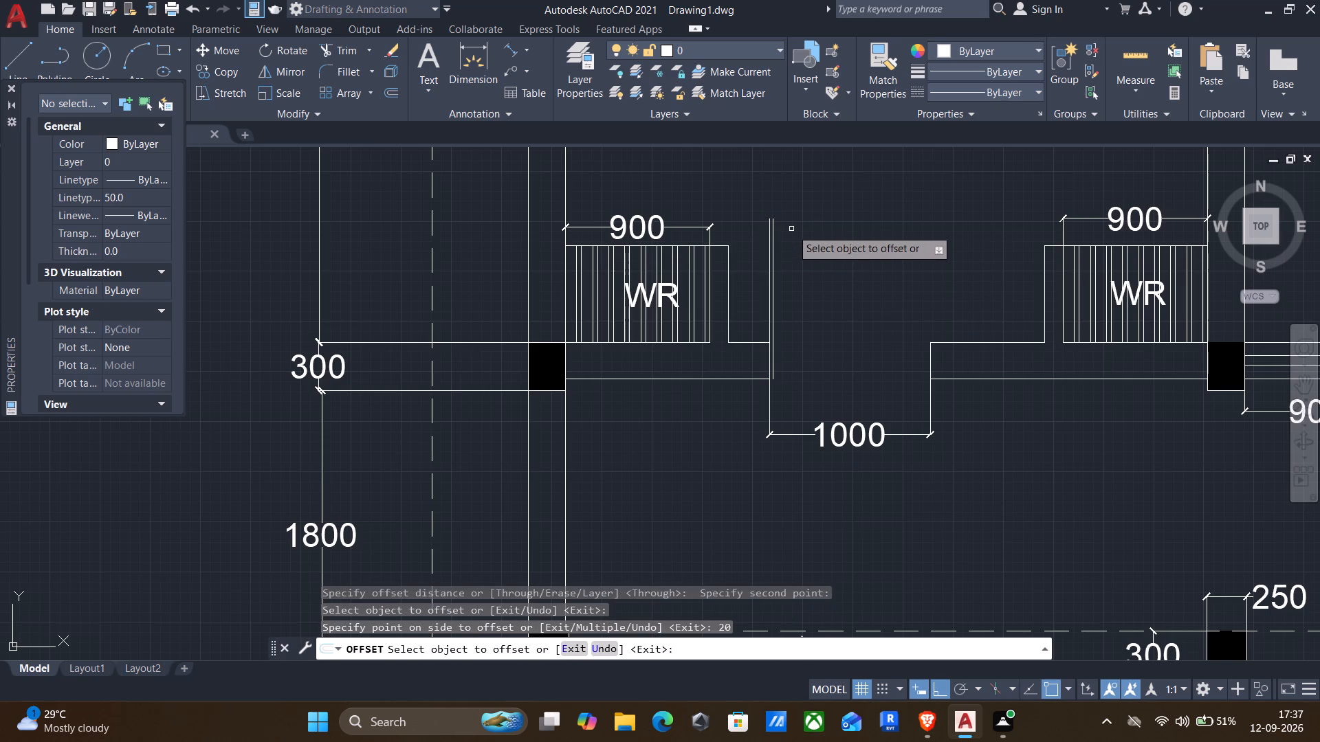
key("Escape")
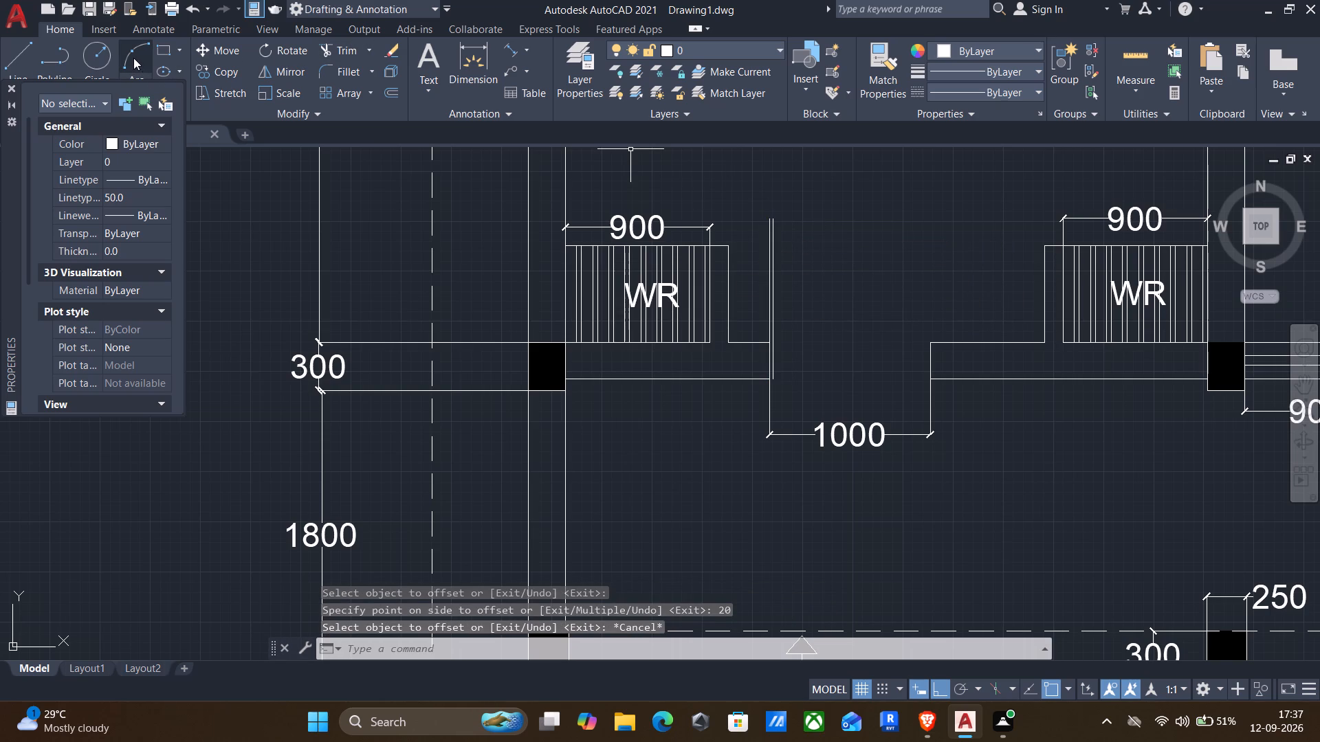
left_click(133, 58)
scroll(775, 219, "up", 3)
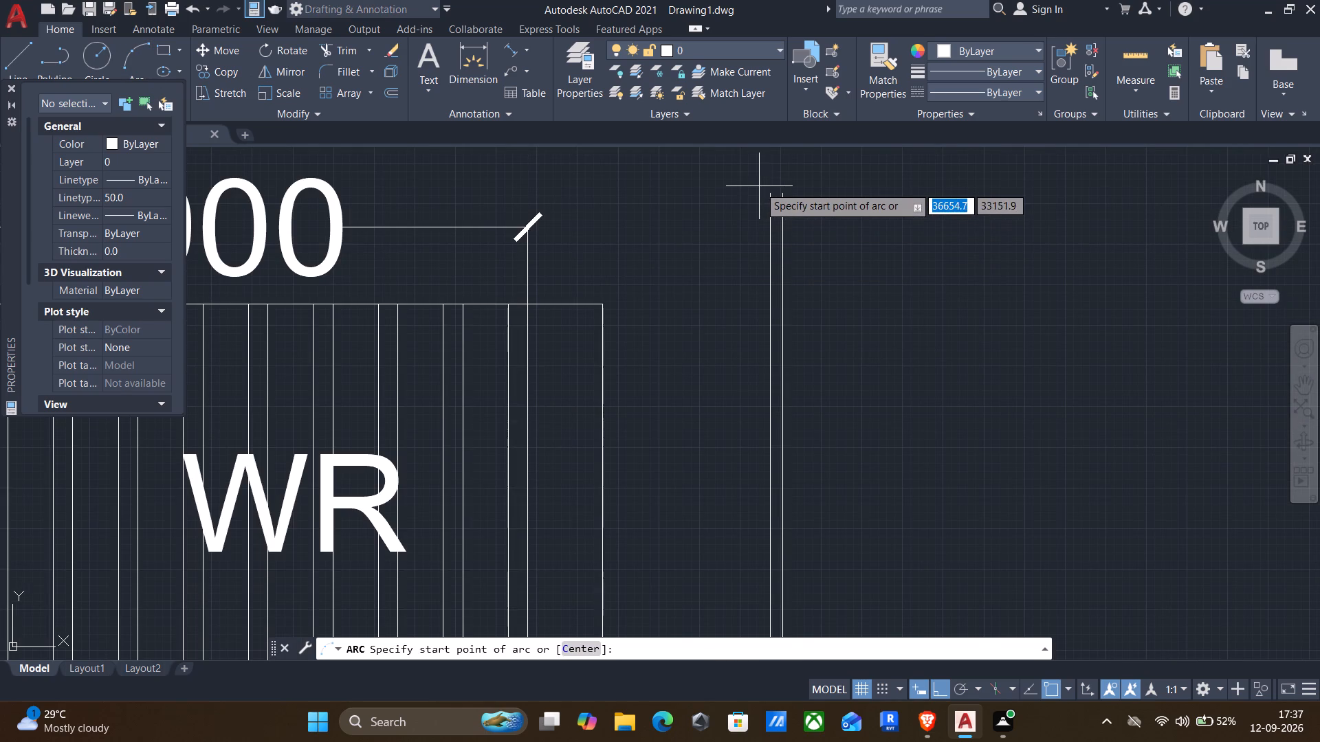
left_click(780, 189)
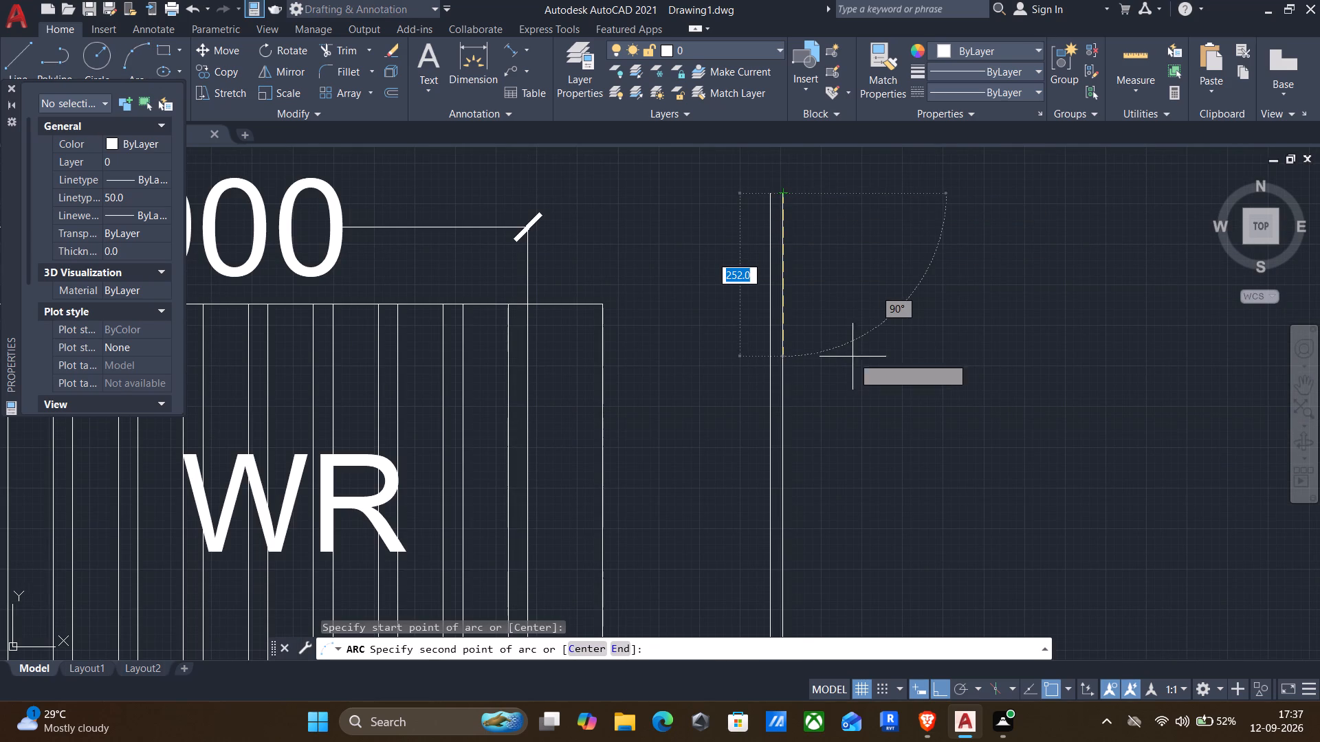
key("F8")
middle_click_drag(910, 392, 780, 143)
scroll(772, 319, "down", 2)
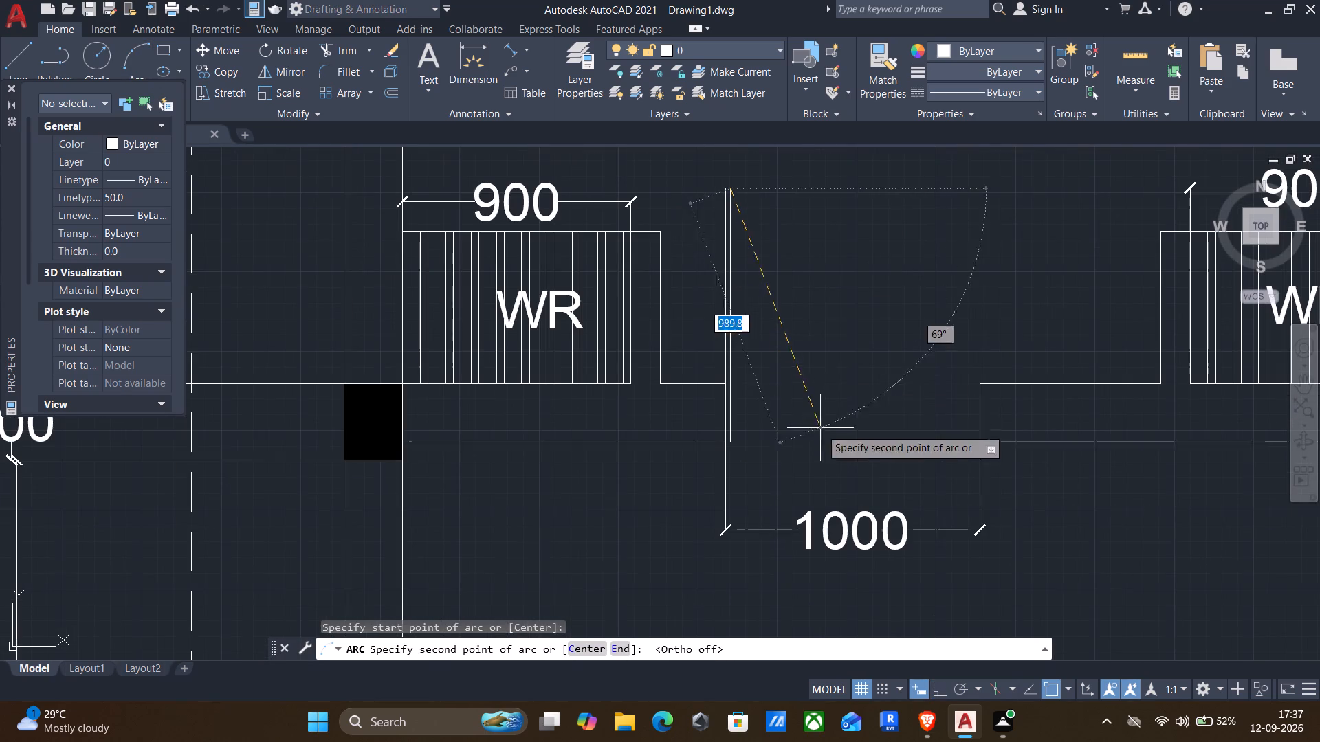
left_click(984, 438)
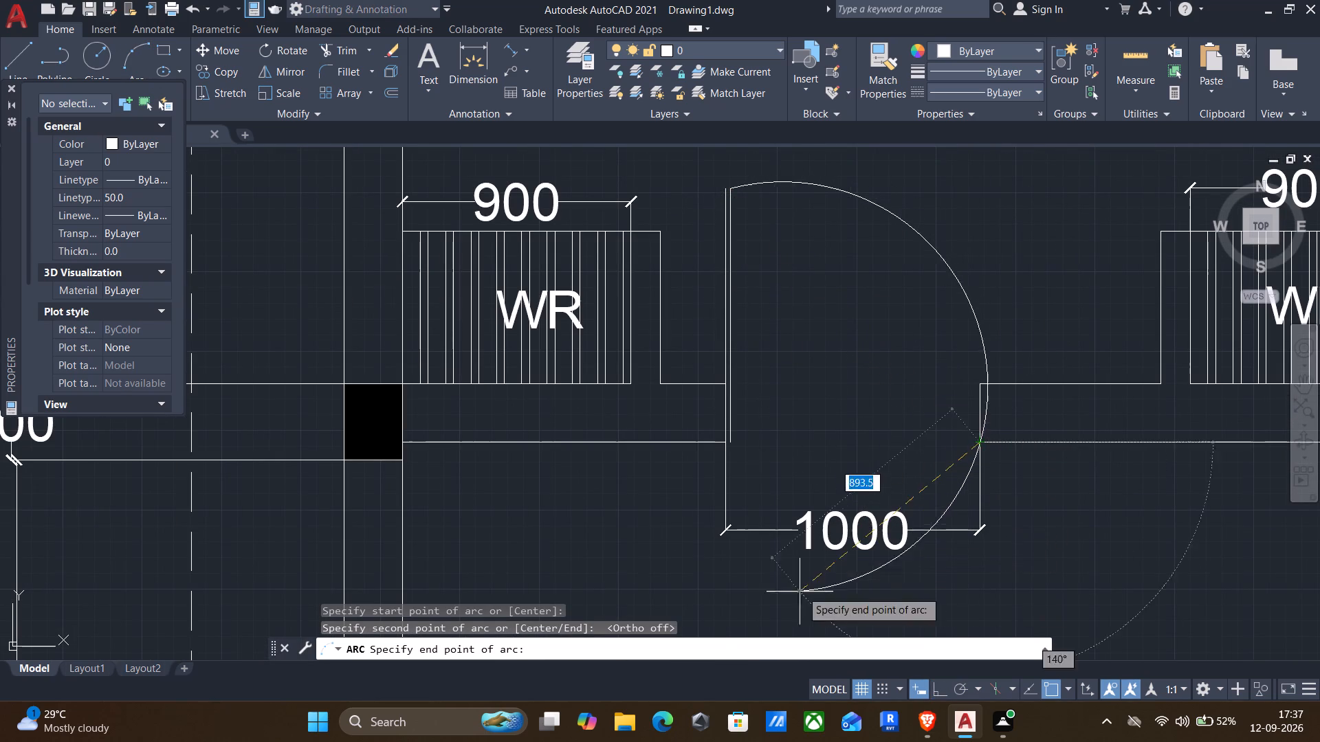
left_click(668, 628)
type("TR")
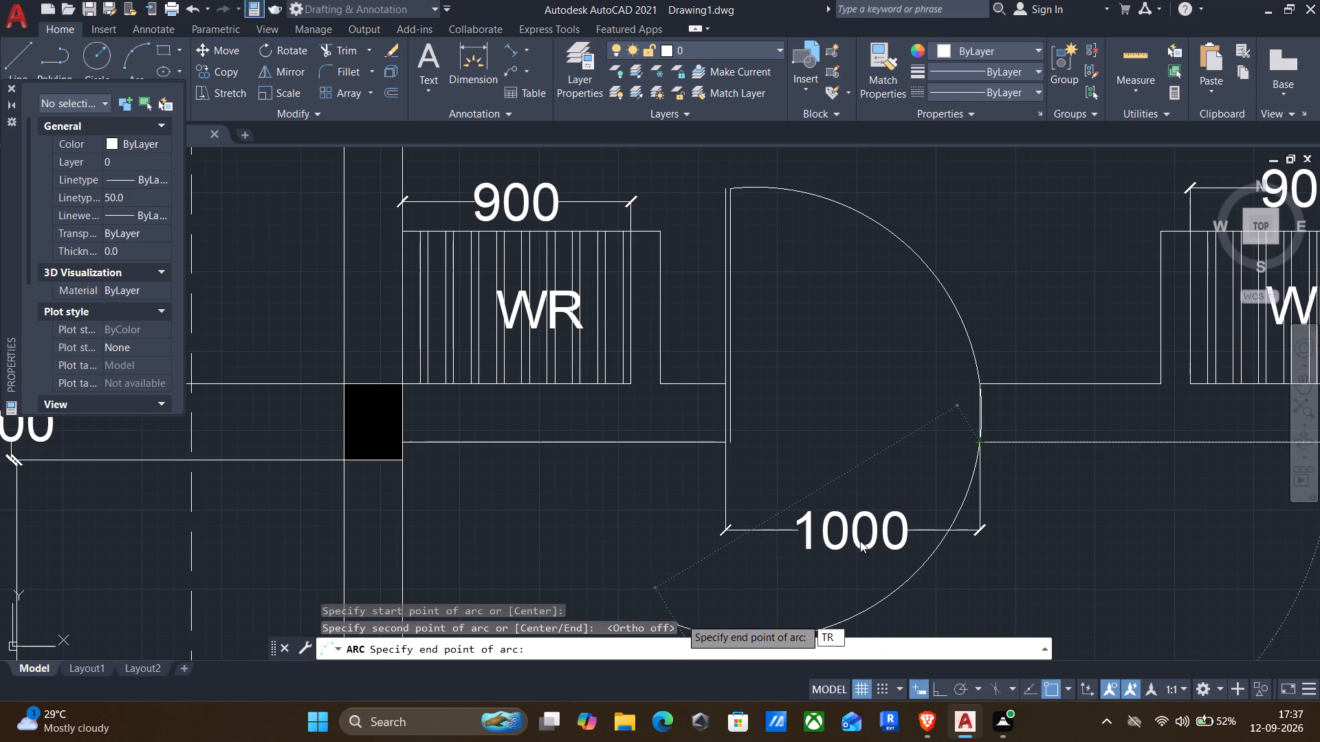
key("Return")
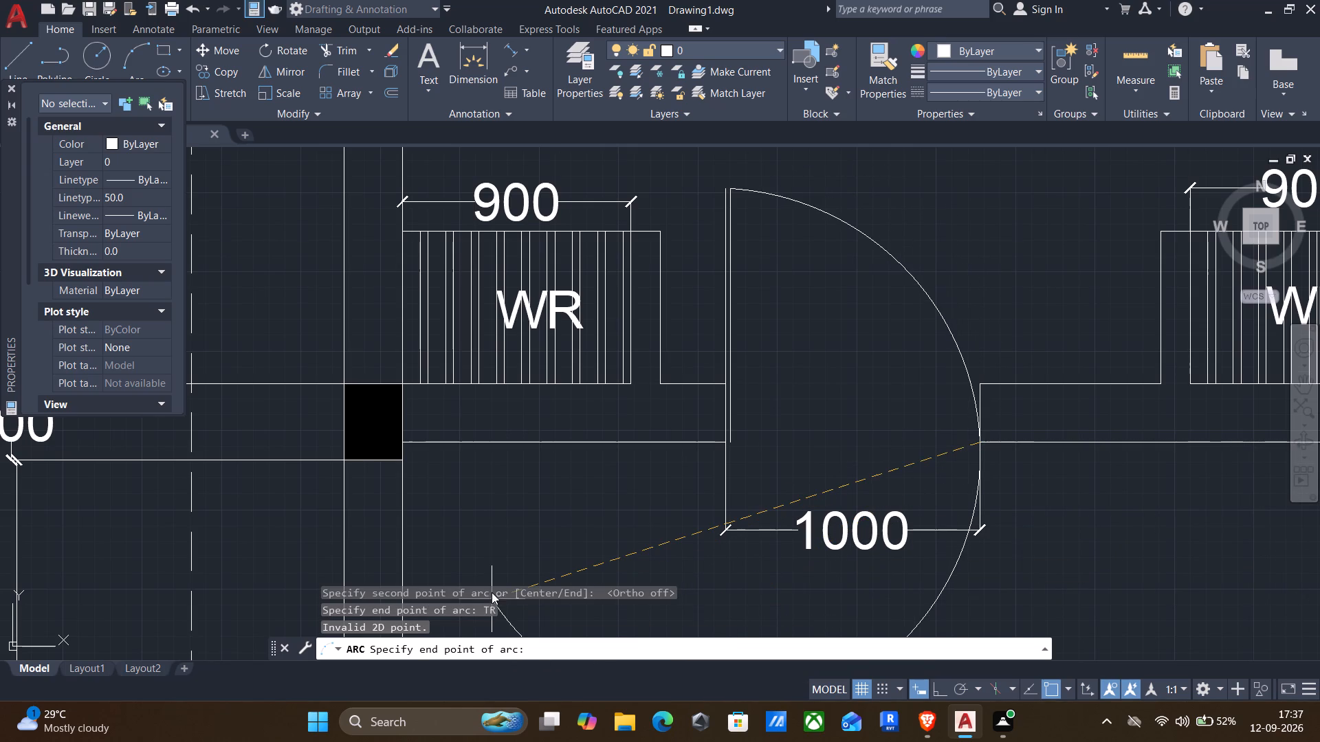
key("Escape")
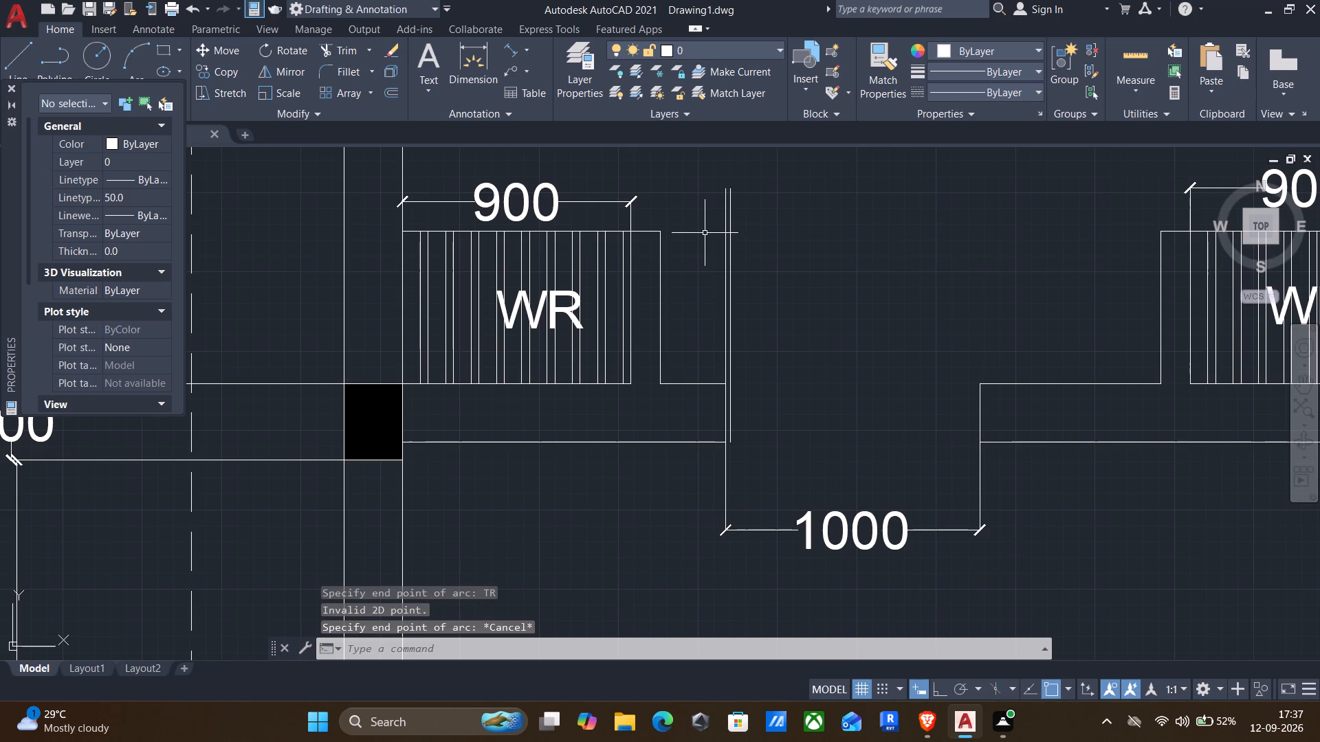
Draw a three-point arc from the Dormitory-1 door leaf's north end through the opening's southeast corner, ending southwest of the opening.
key("Return")
left_click(731, 187)
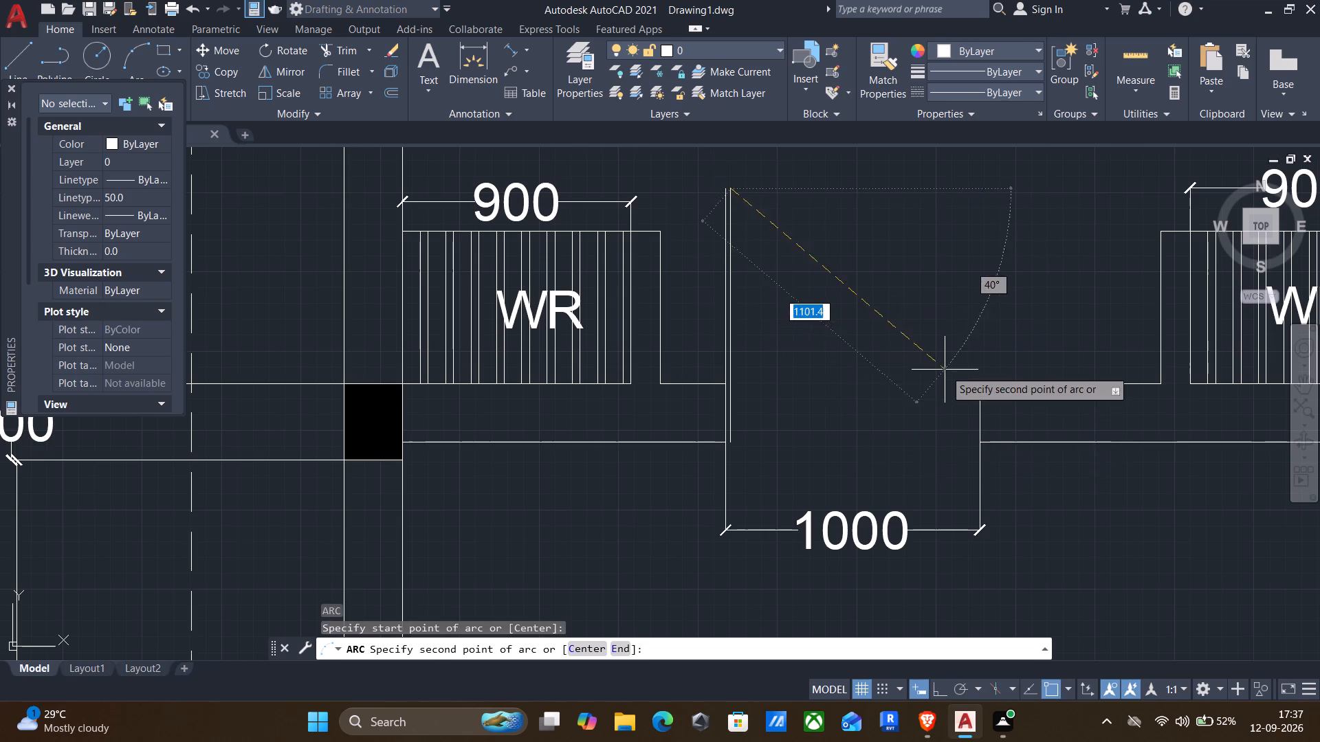
left_click(977, 448)
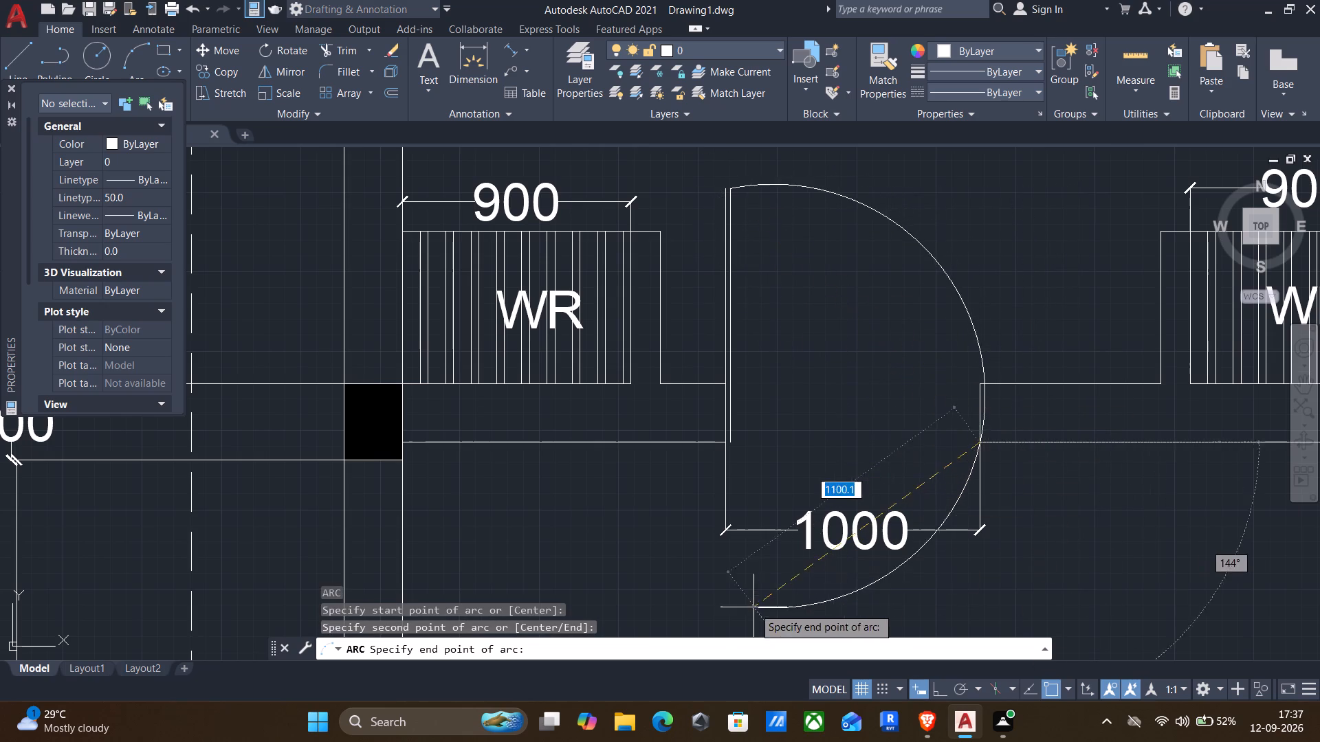
left_click(631, 602)
Trim the Dormitory-1 door's swing arc where it extends south of the wall.
key("t")
key("r")
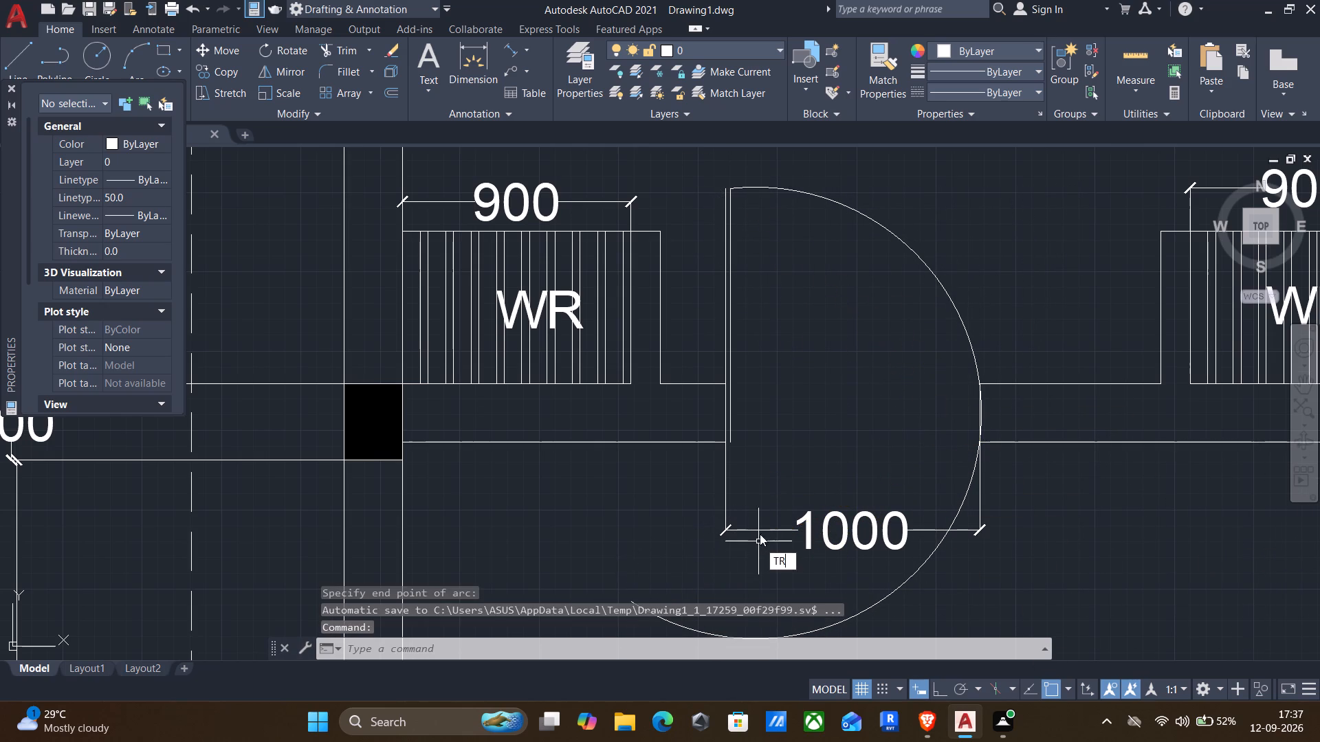
key("Return")
left_click_drag(963, 508, 940, 510)
scroll(936, 490, "down", 2)
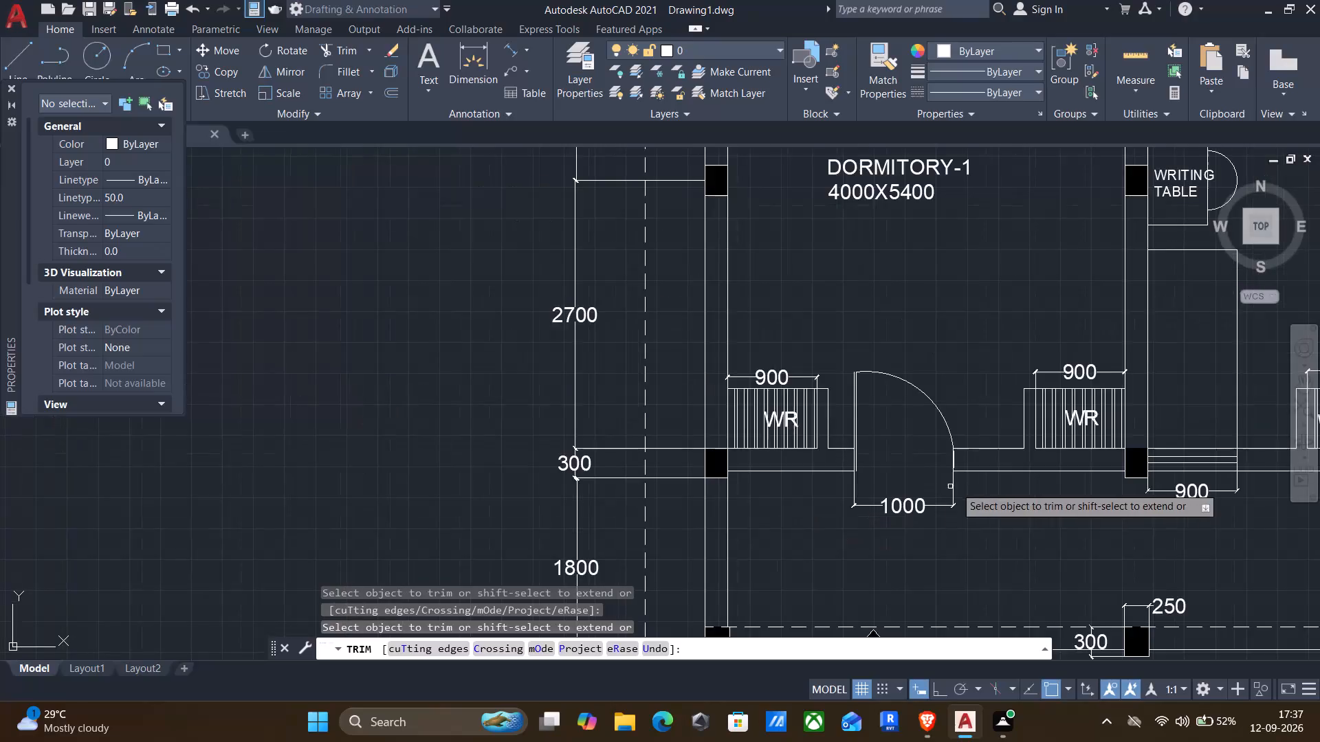
middle_click_drag(985, 522, 856, 570)
key("Escape")
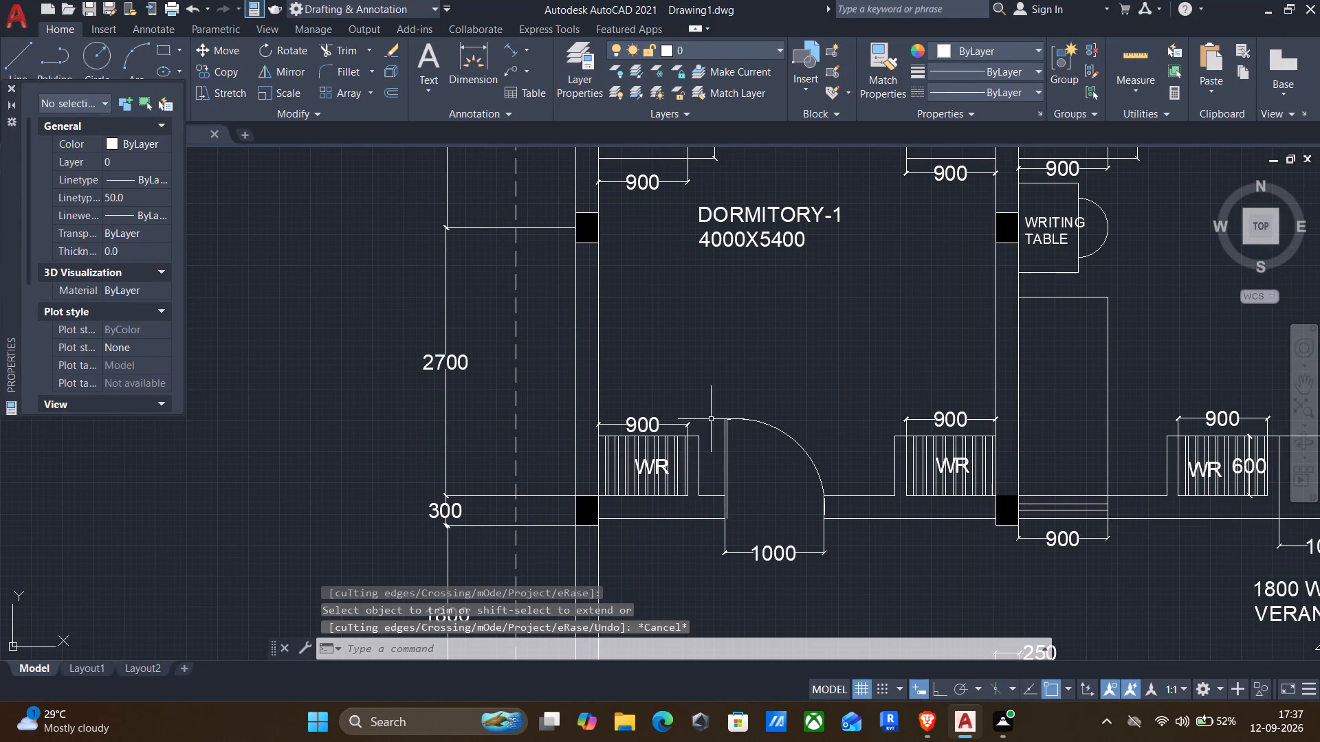
Mirror Dormitory-1's door leaf and swing arc about a vertical line through the opening's southeast corner, keeping the source objects.
left_click(794, 436)
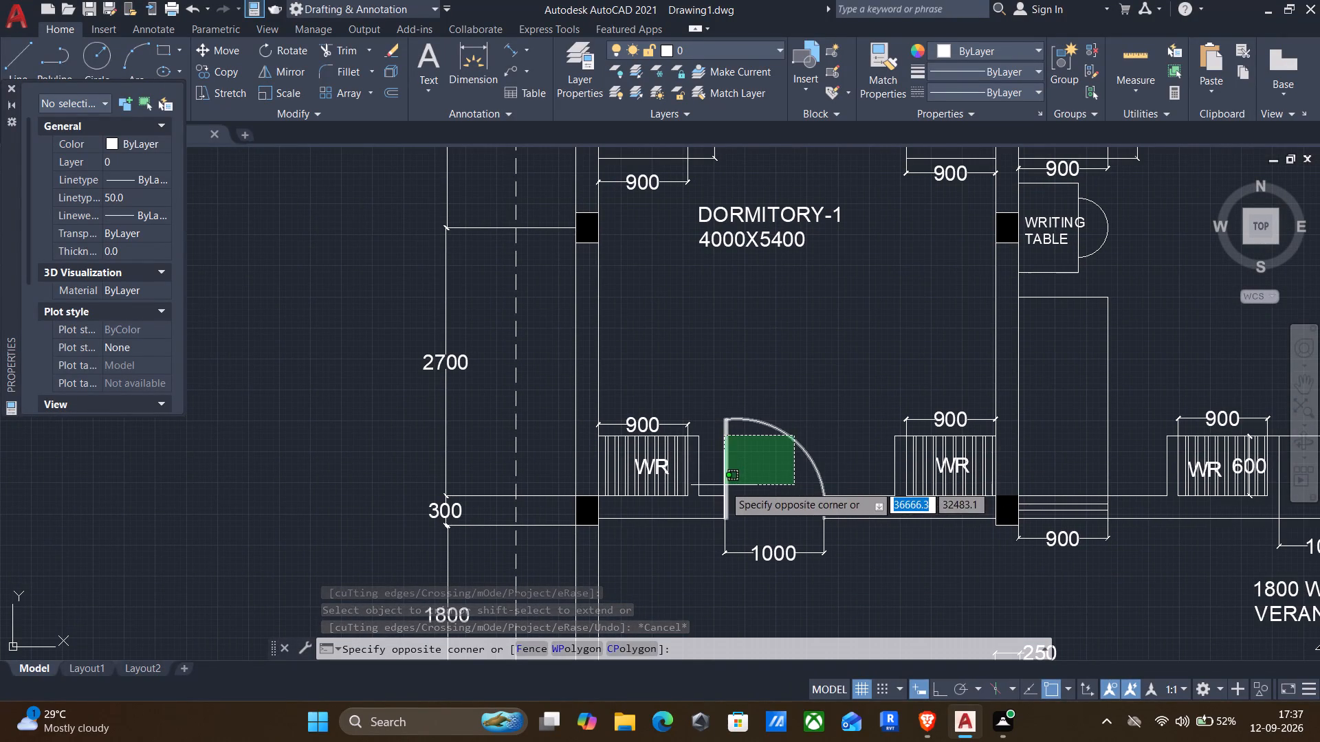
left_click(718, 418)
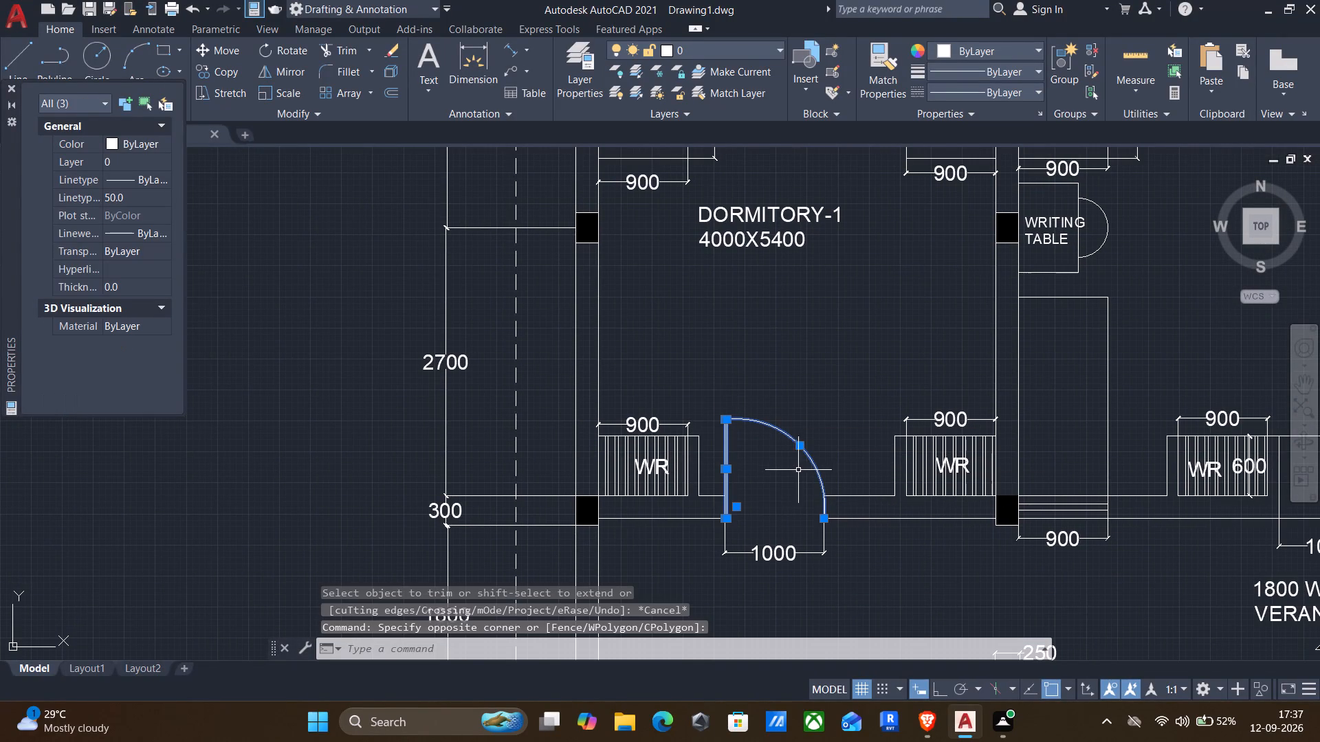
type("MI")
key("Return")
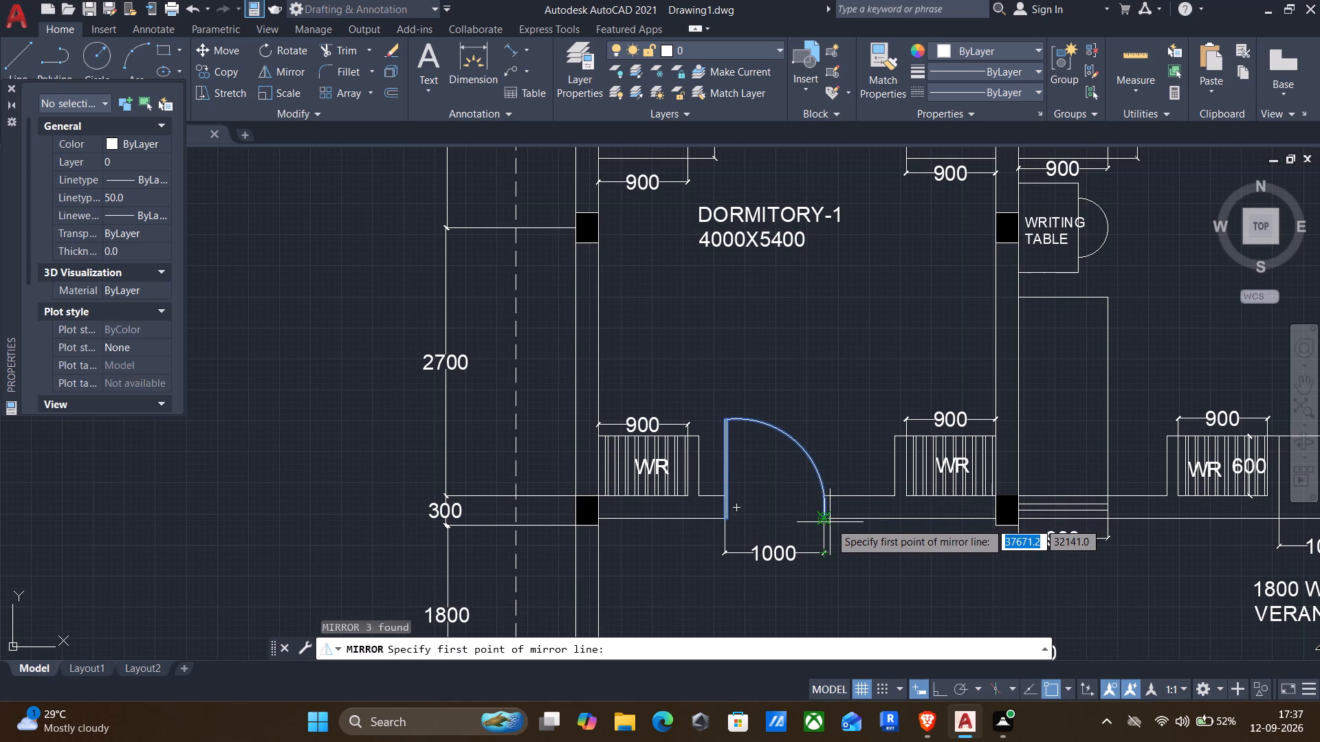
left_click_drag(823, 523, 822, 478)
key("F8")
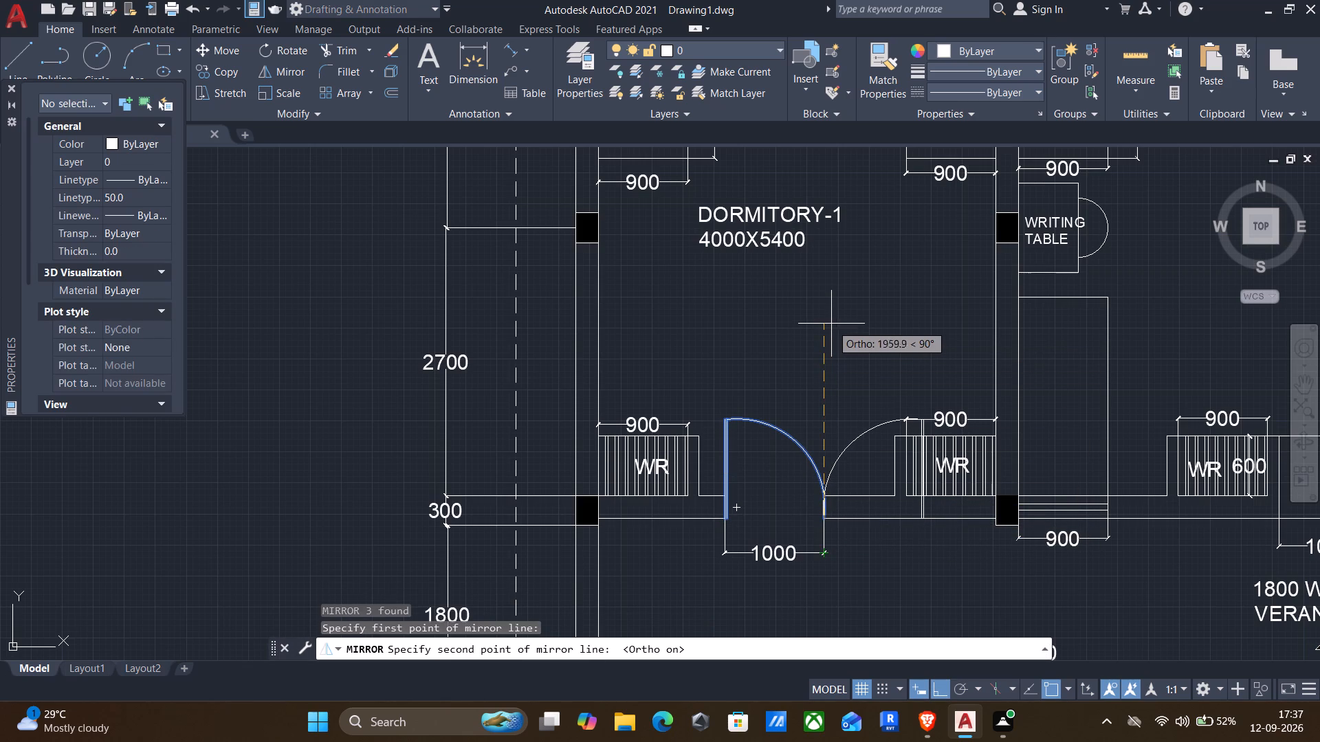
left_click(831, 303)
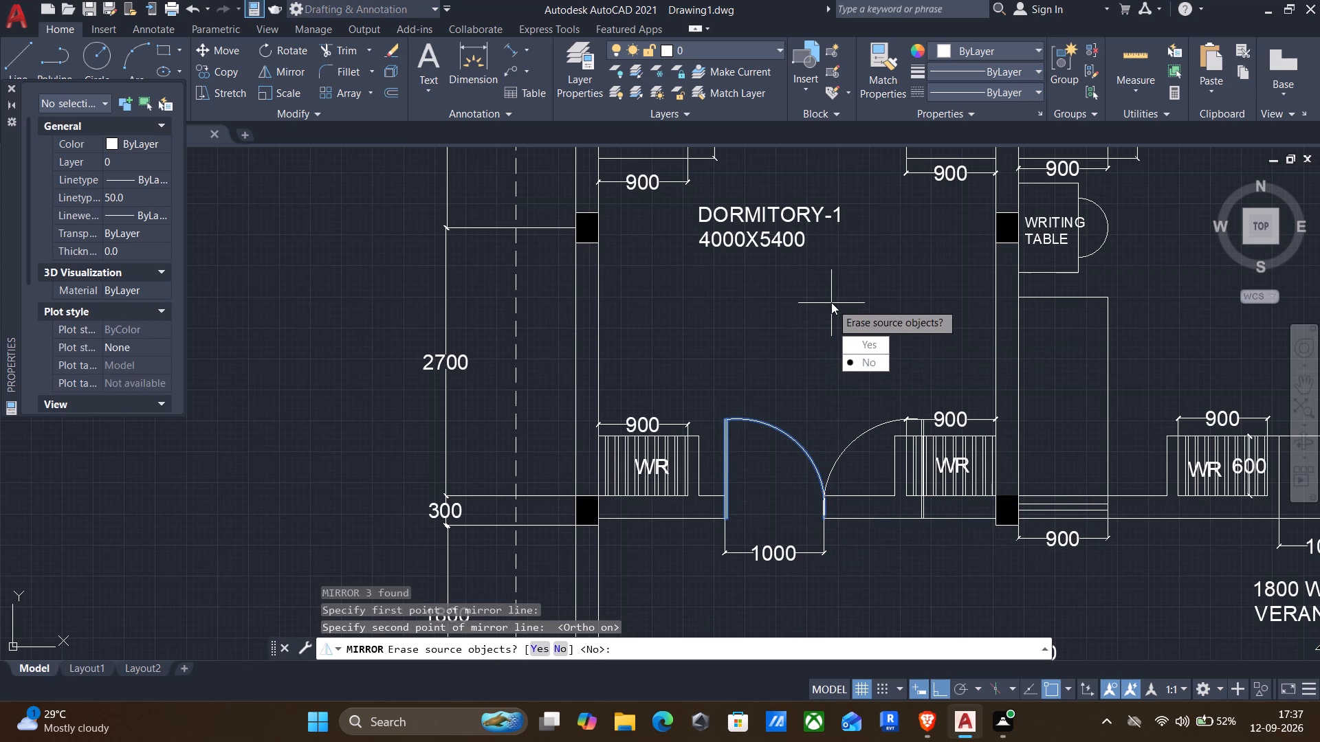
key("Return")
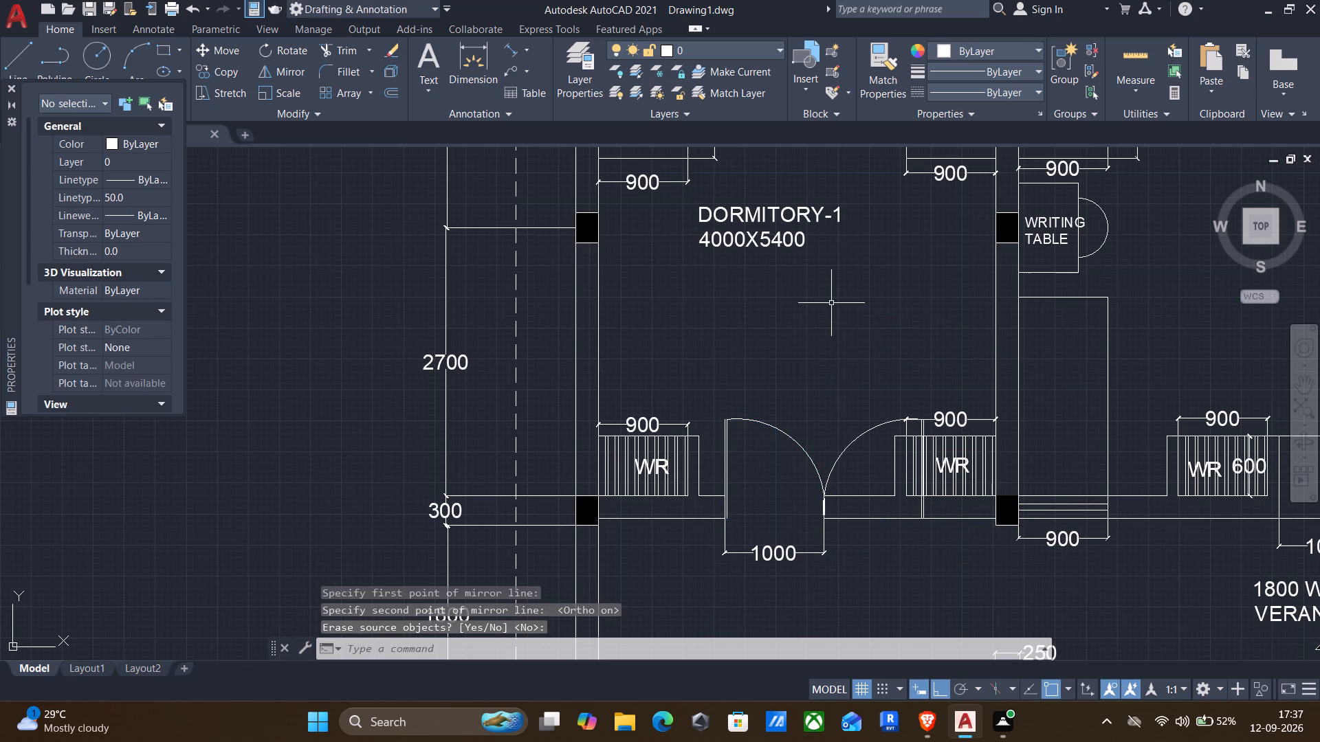
Erase the original west-hinged door leaf and swing arc in Dormitory-1's south opening.
left_click(791, 416)
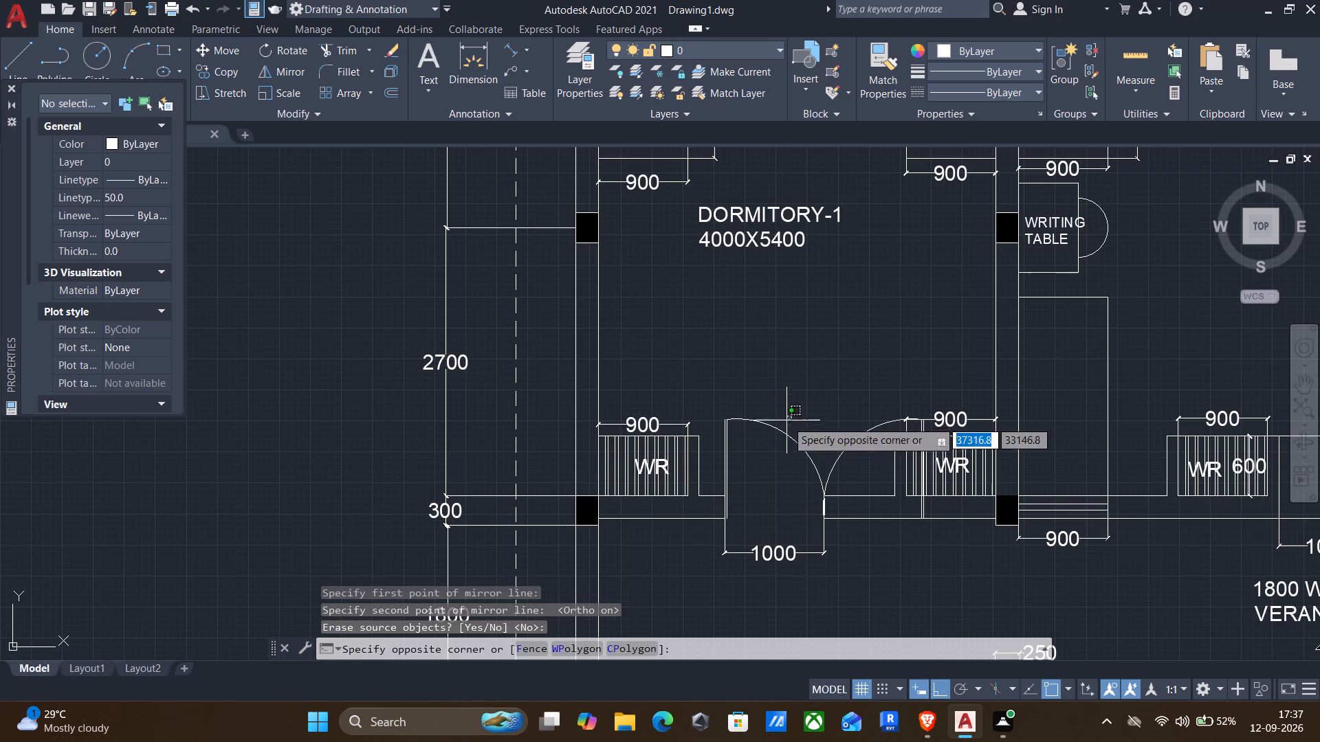
left_click(708, 422)
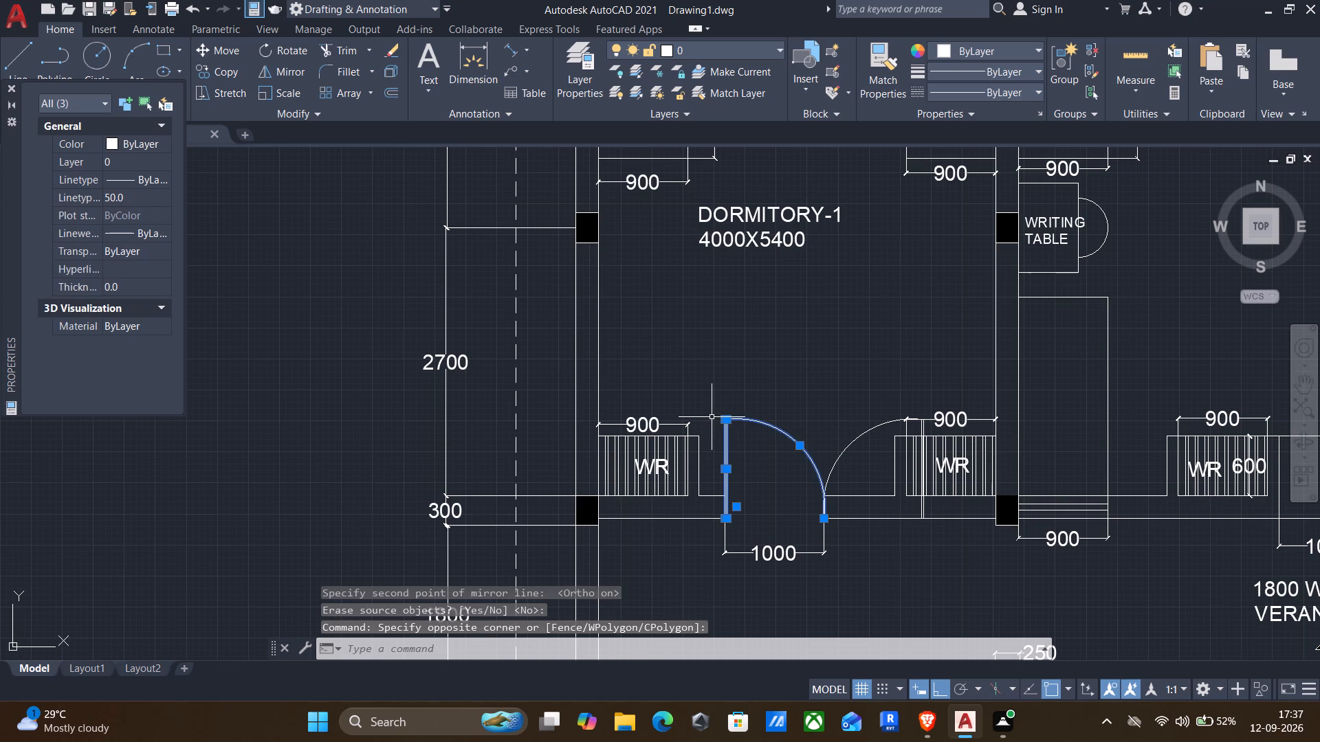
key("Delete")
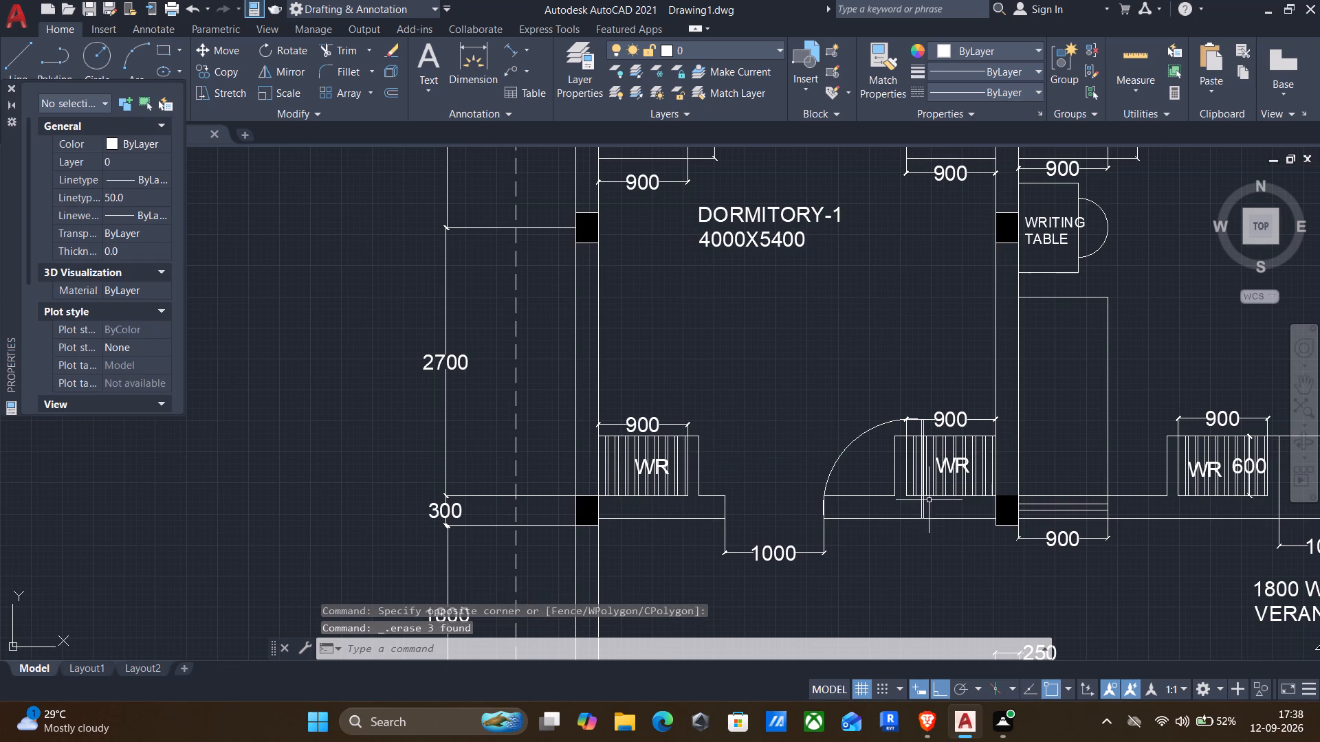
Move the mirrored door leaf and arc west so the leaf's southeast end sits on the opening's southeast corner.
scroll(930, 502, "up", 1)
left_click(923, 508)
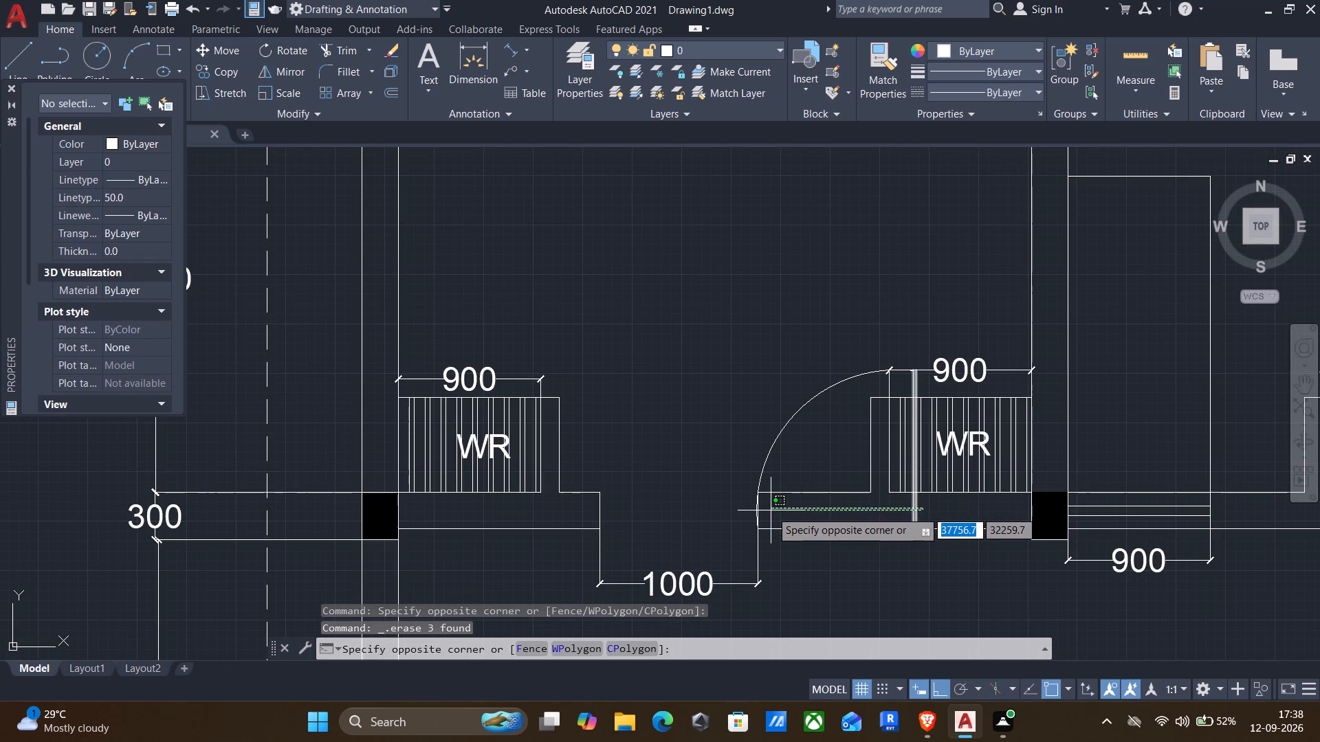
left_click(770, 512)
left_click(785, 443)
left_click(746, 410)
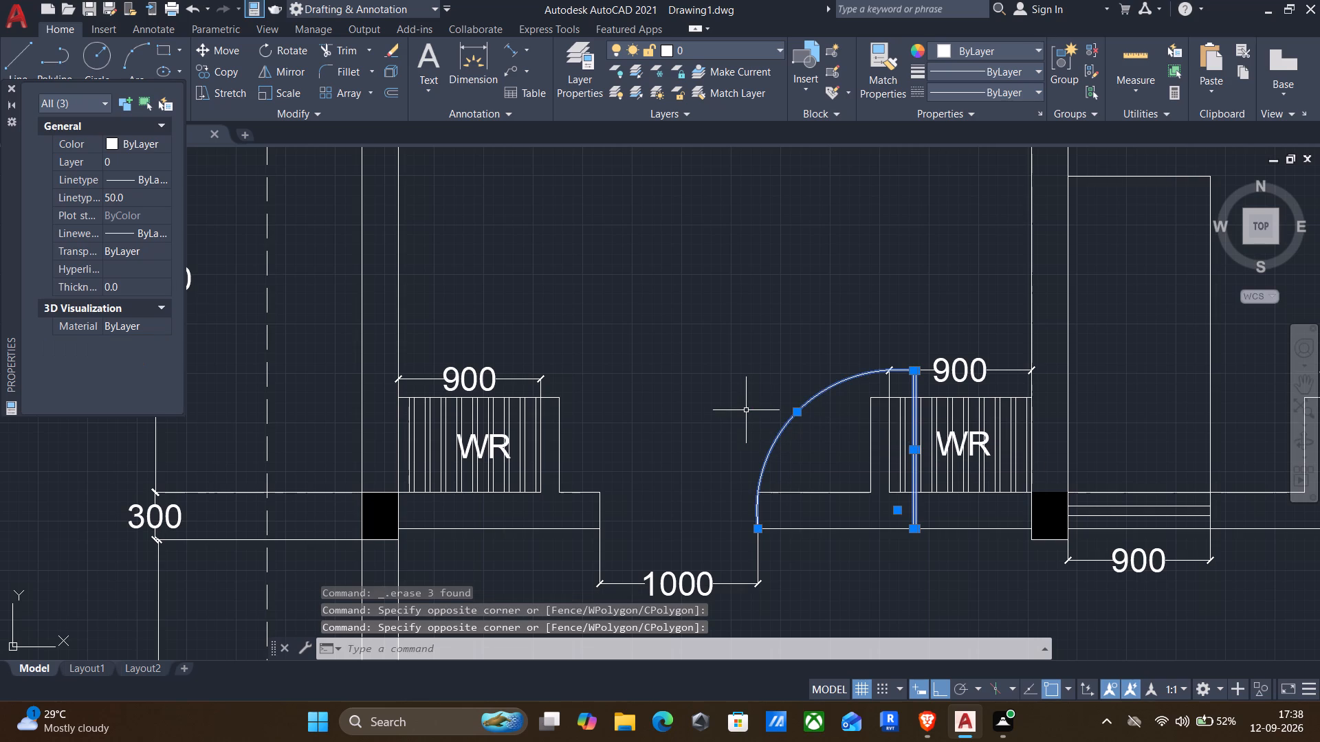
key("c")
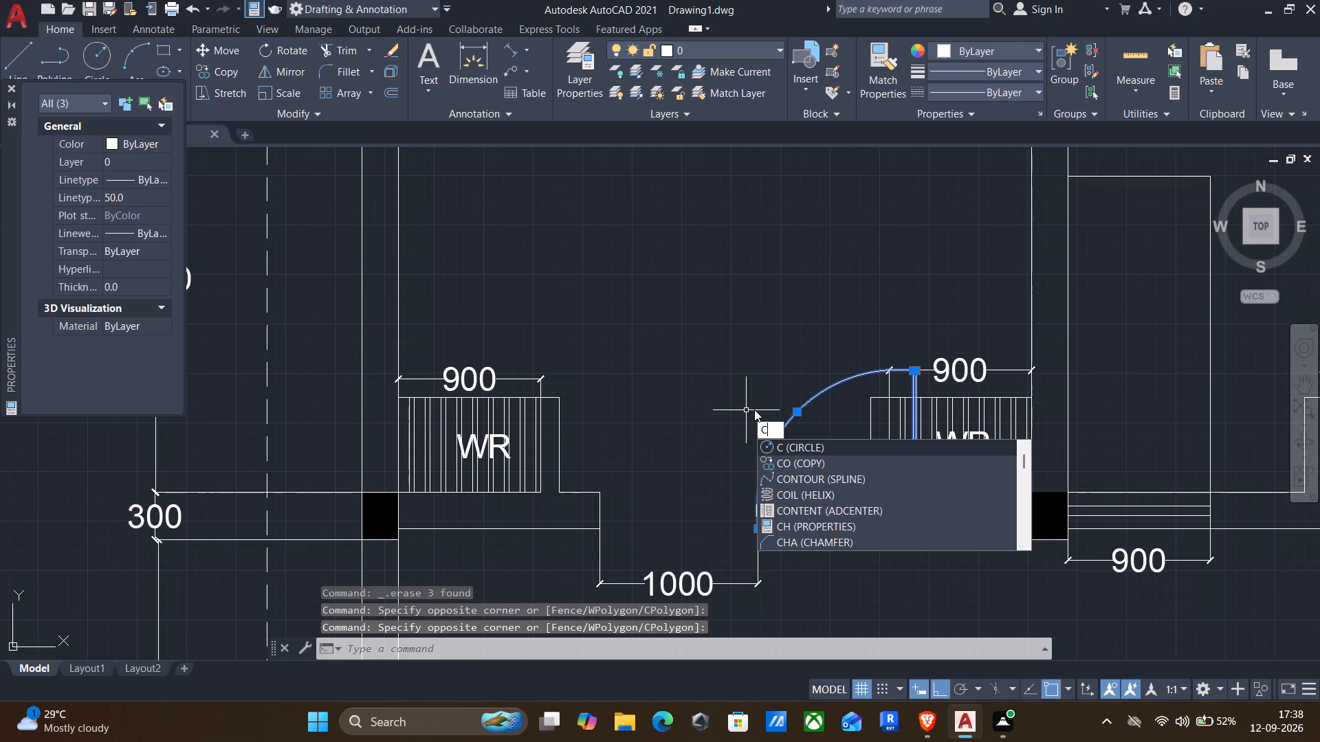
key("BackSpace")
key("m")
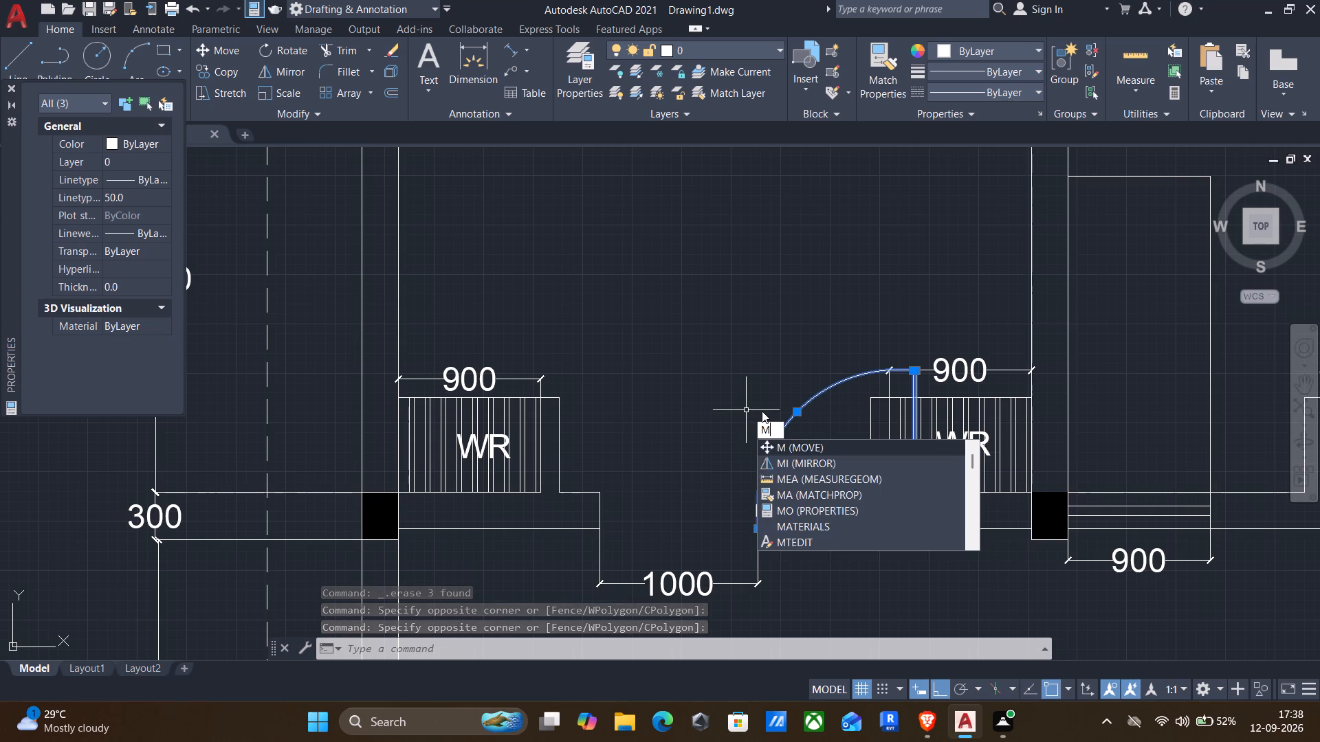
key("Return")
scroll(919, 529, "up", 3)
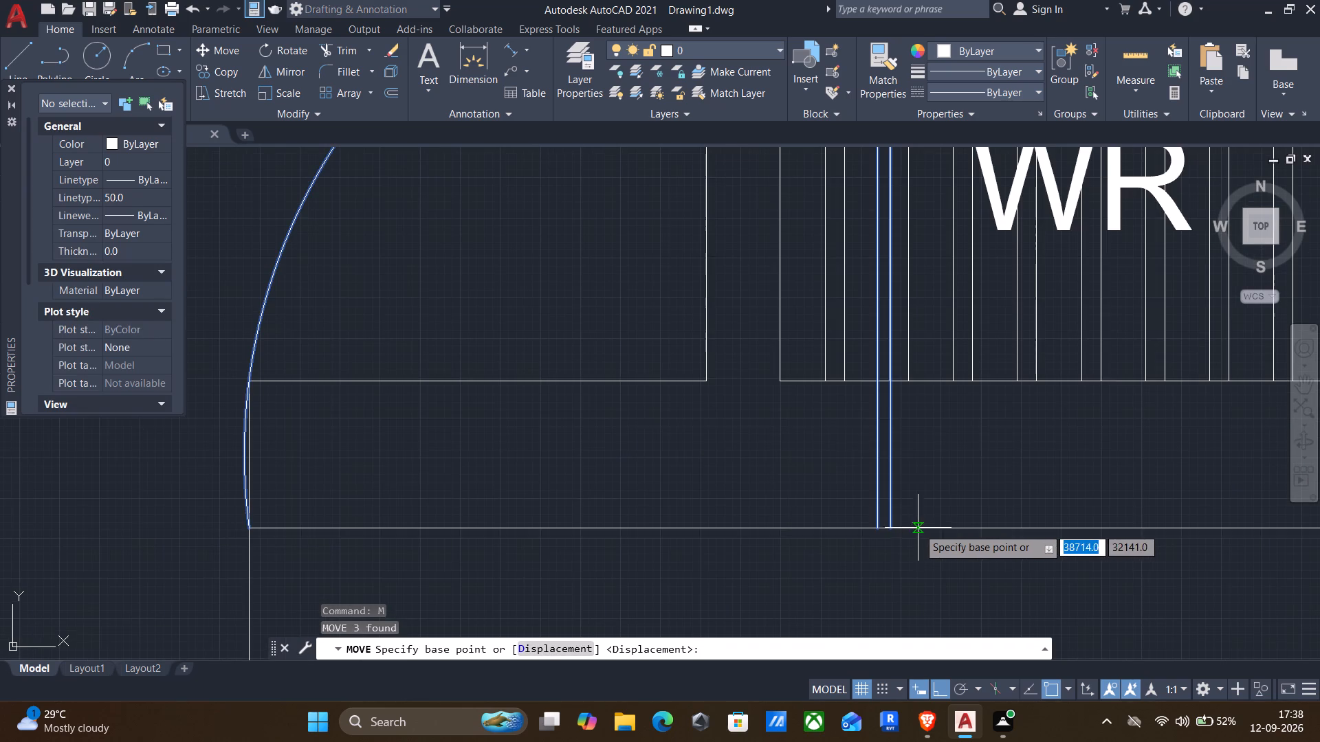
left_click(891, 526)
middle_click_drag(594, 534, 1053, 427)
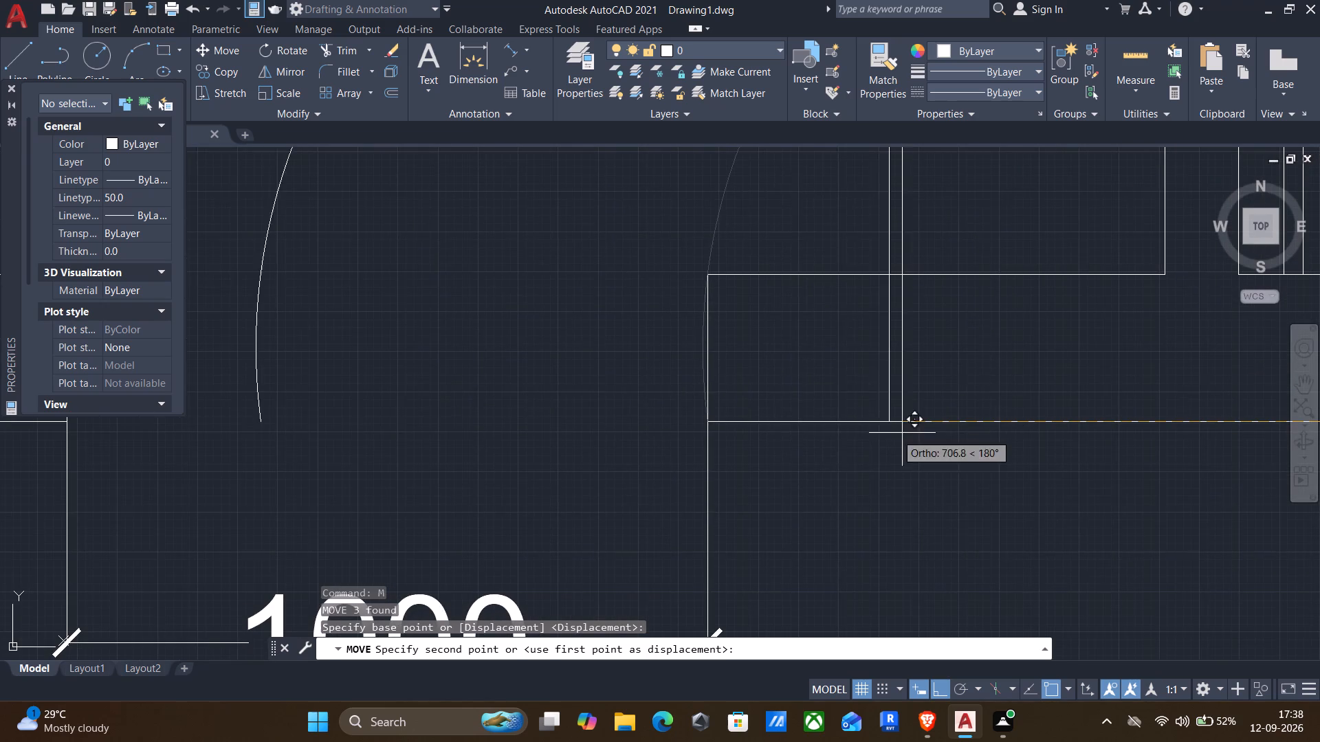
left_click(708, 428)
scroll(754, 458, "down", 2)
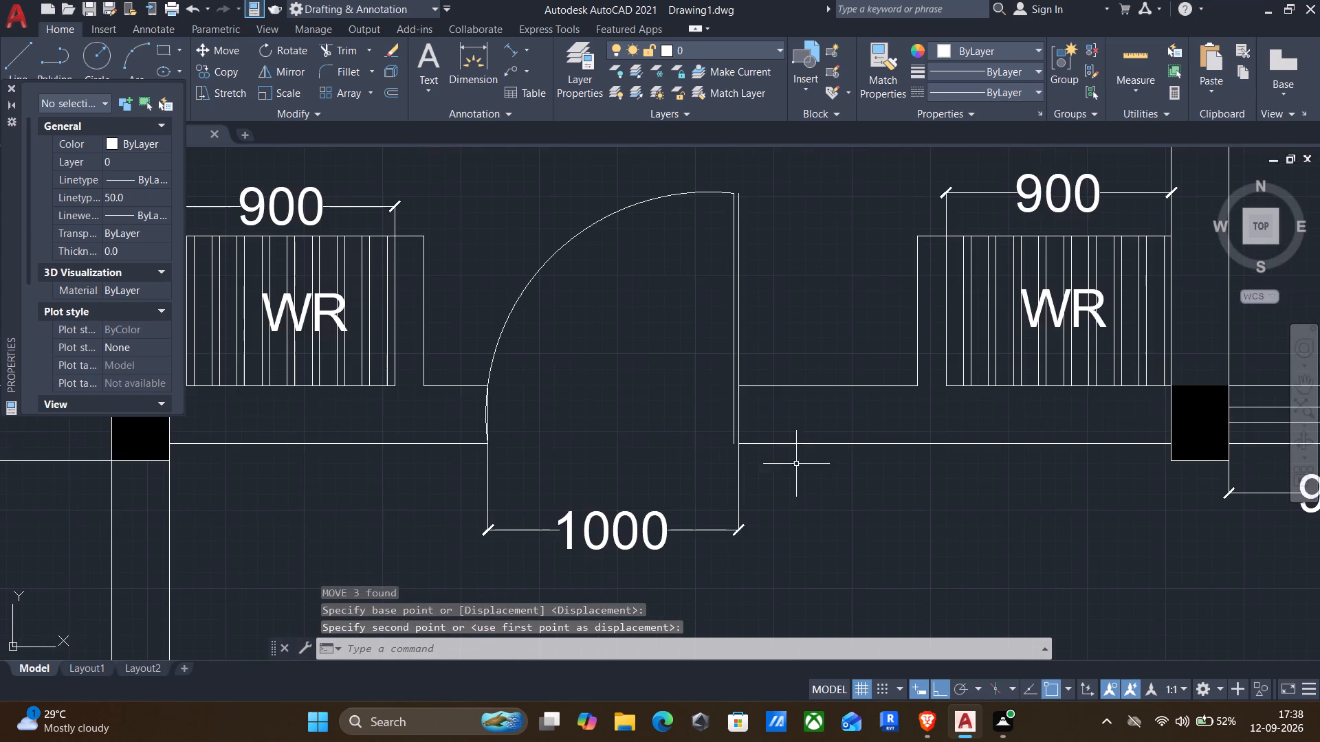
Copy Dormitory-1's door from its leaf's southeast end to the southeast corner of the next 1000 opening east, above the 1800 wide verandah label.
scroll(804, 465, "down", 1)
left_click(787, 332)
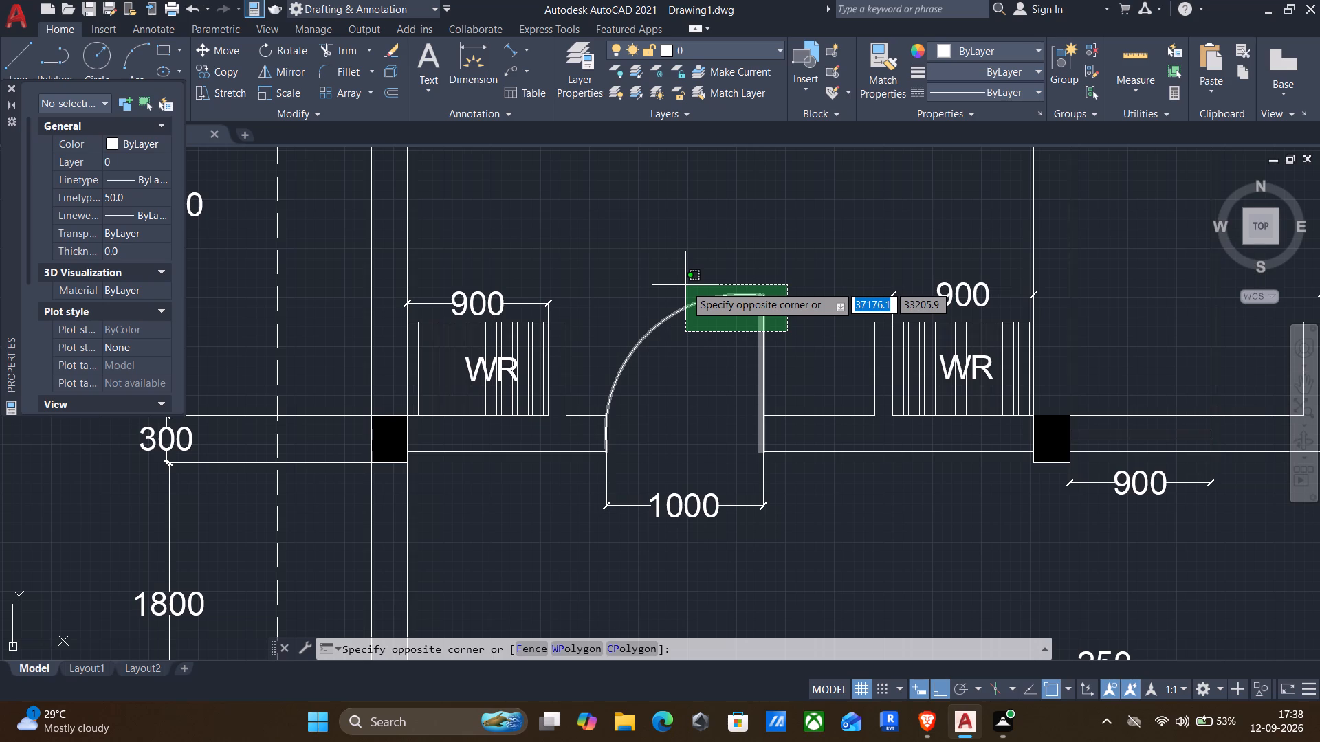
left_click(685, 285)
type("CP")
key("Return")
scroll(765, 462, "up", 3)
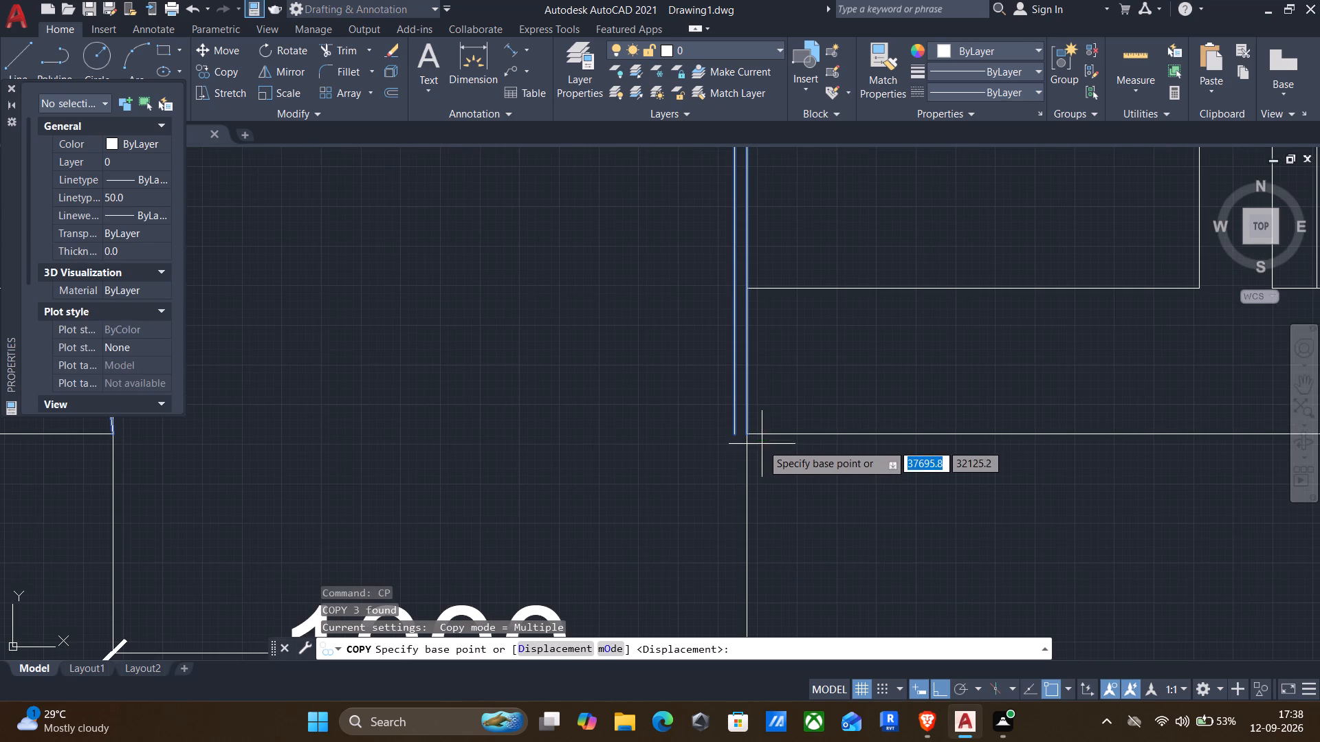
left_click(751, 438)
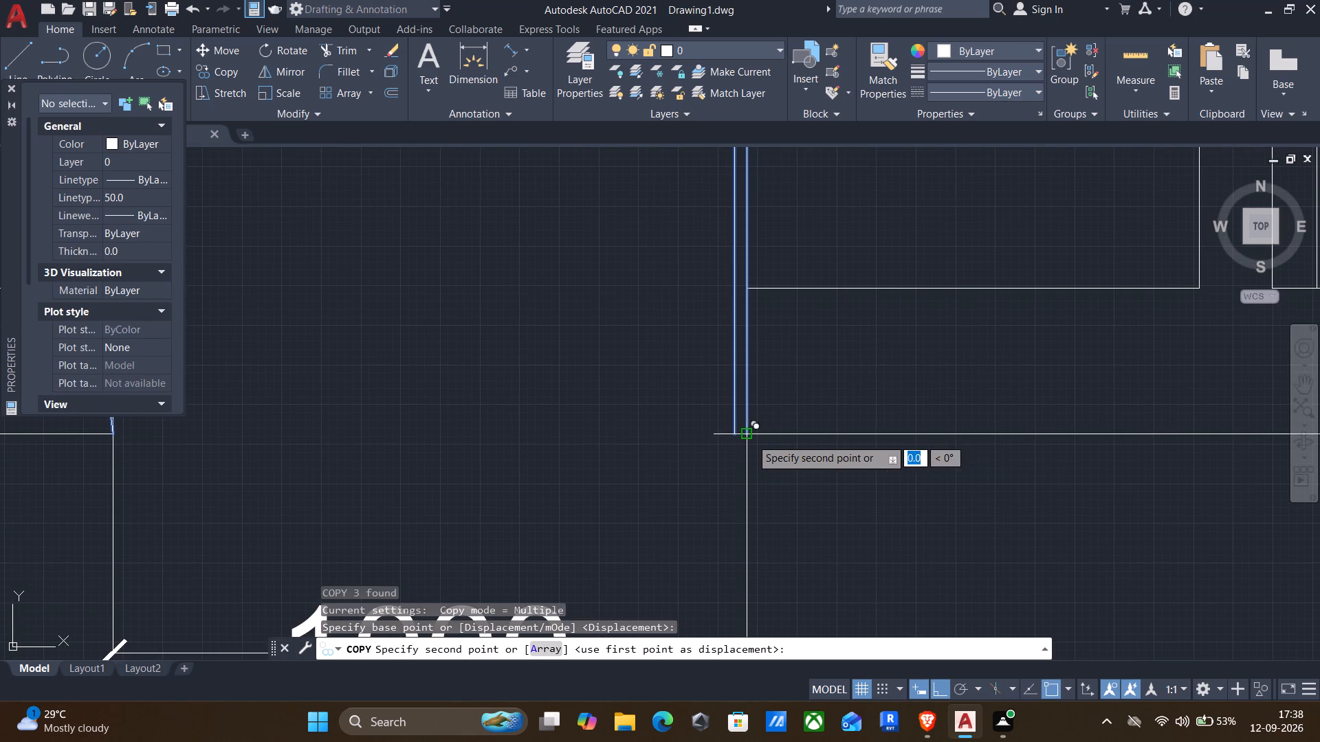
scroll(1017, 434, "down", 2)
middle_click_drag(992, 447, 49, 464)
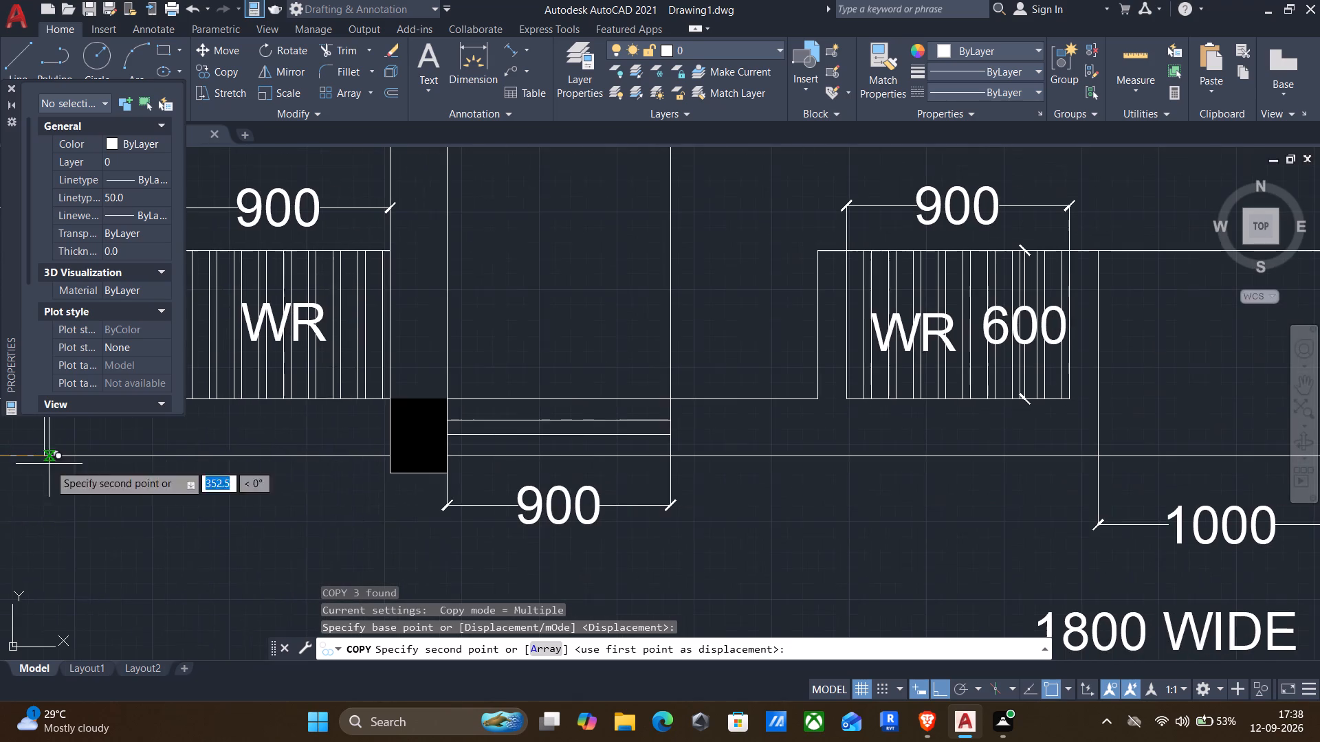
middle_click_drag(782, 456, 0, 412)
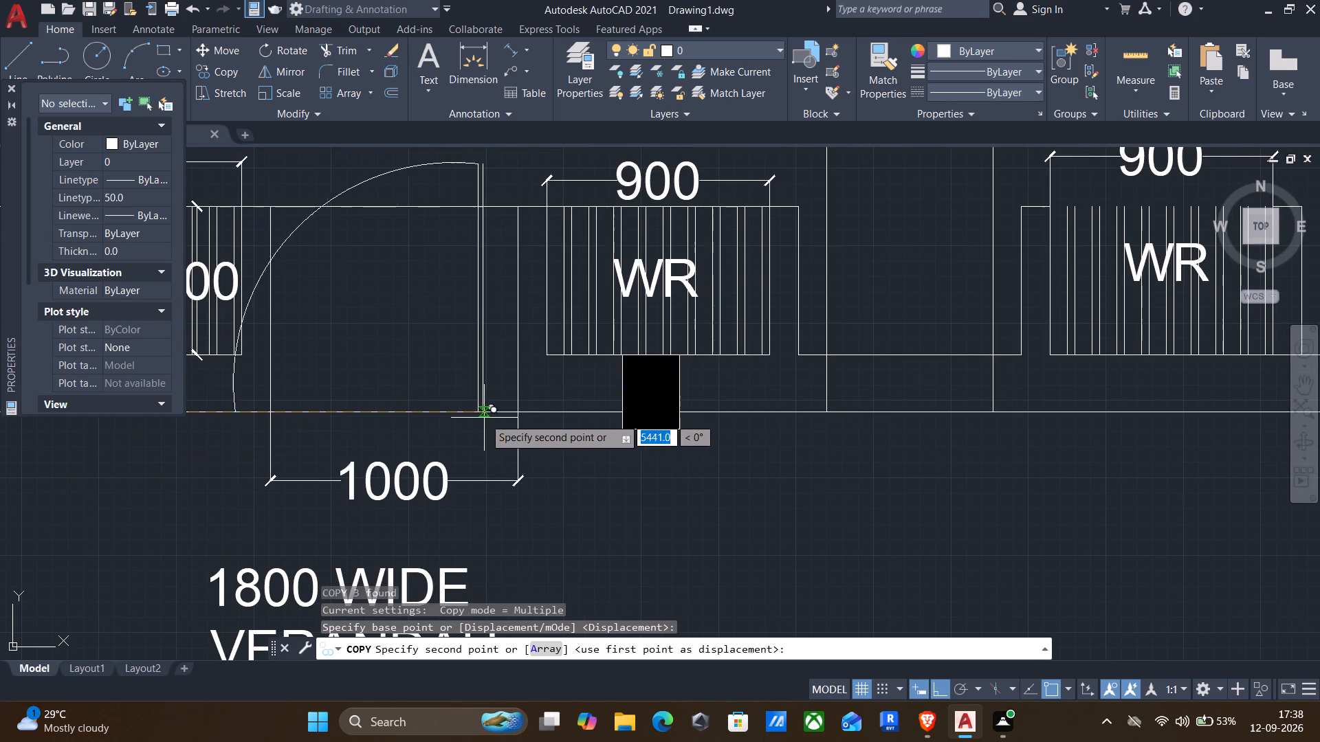
left_click(516, 412)
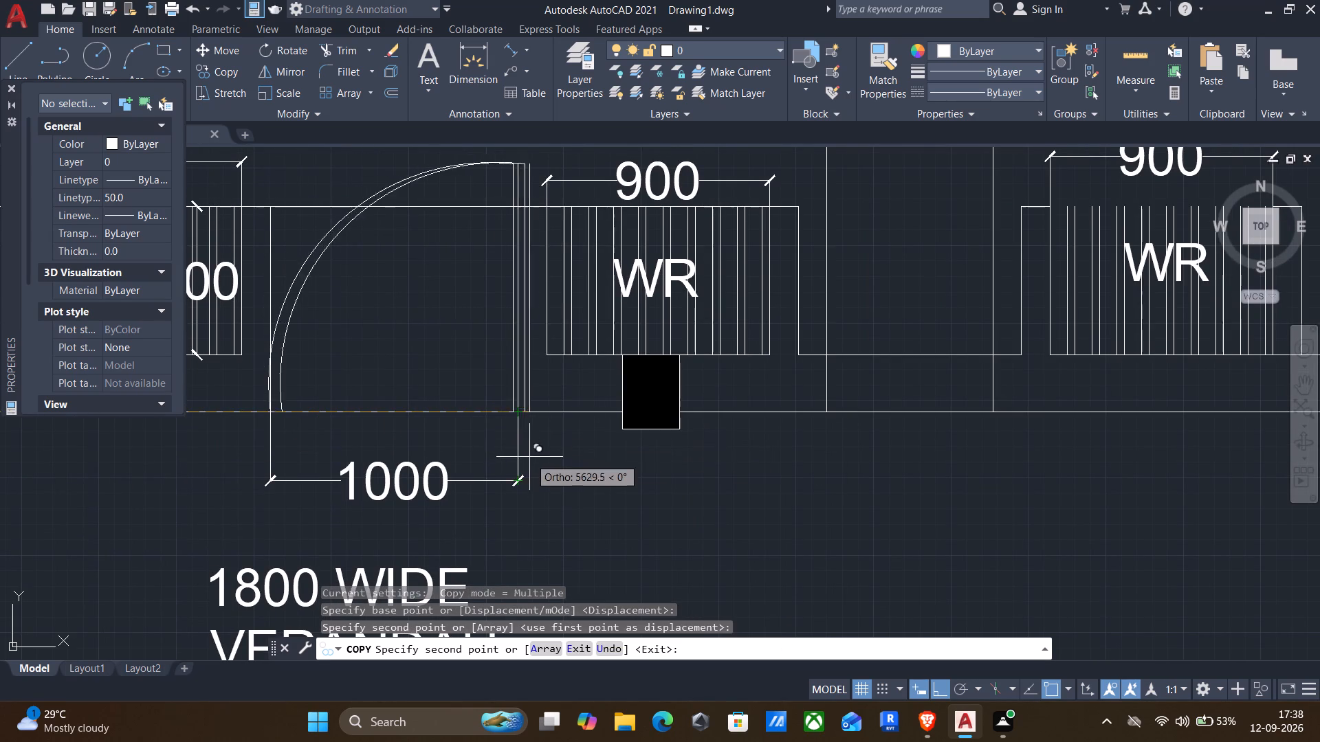
middle_click_drag(529, 461, 923, 469)
key("Escape")
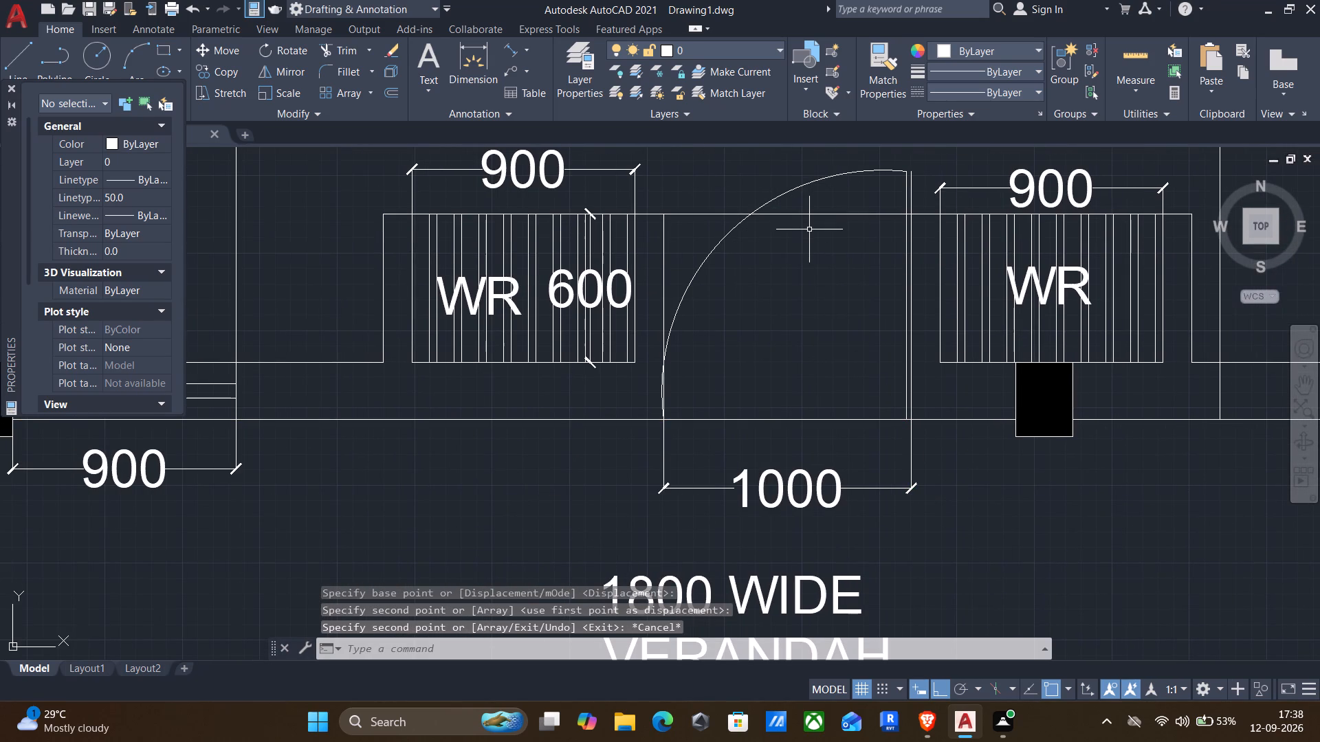
Trim the wall line crossing Dormitory-2's 1000 door opening, between the door leaf and the opening's west edge.
key("t")
key("r")
key("Return")
left_click_drag(816, 201, 812, 273)
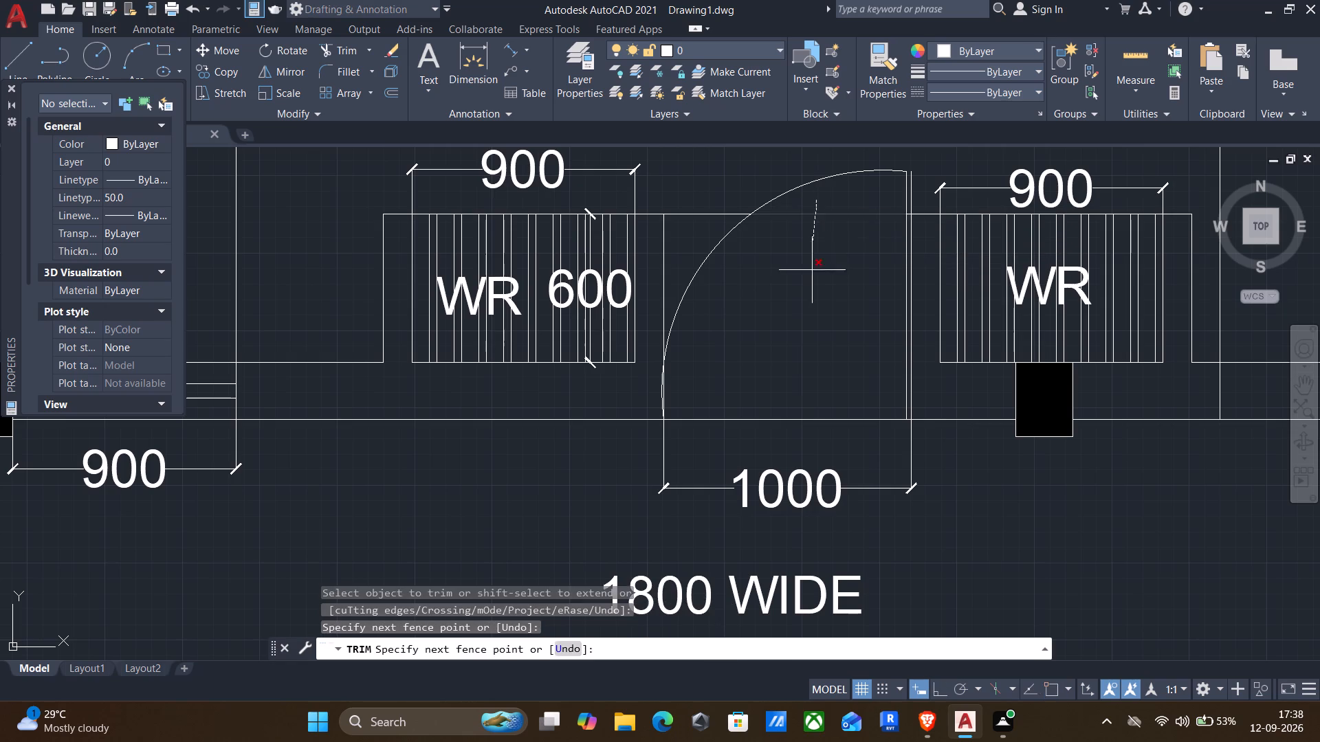
left_click_drag(812, 273, 812, 277)
left_click_drag(678, 191, 693, 227)
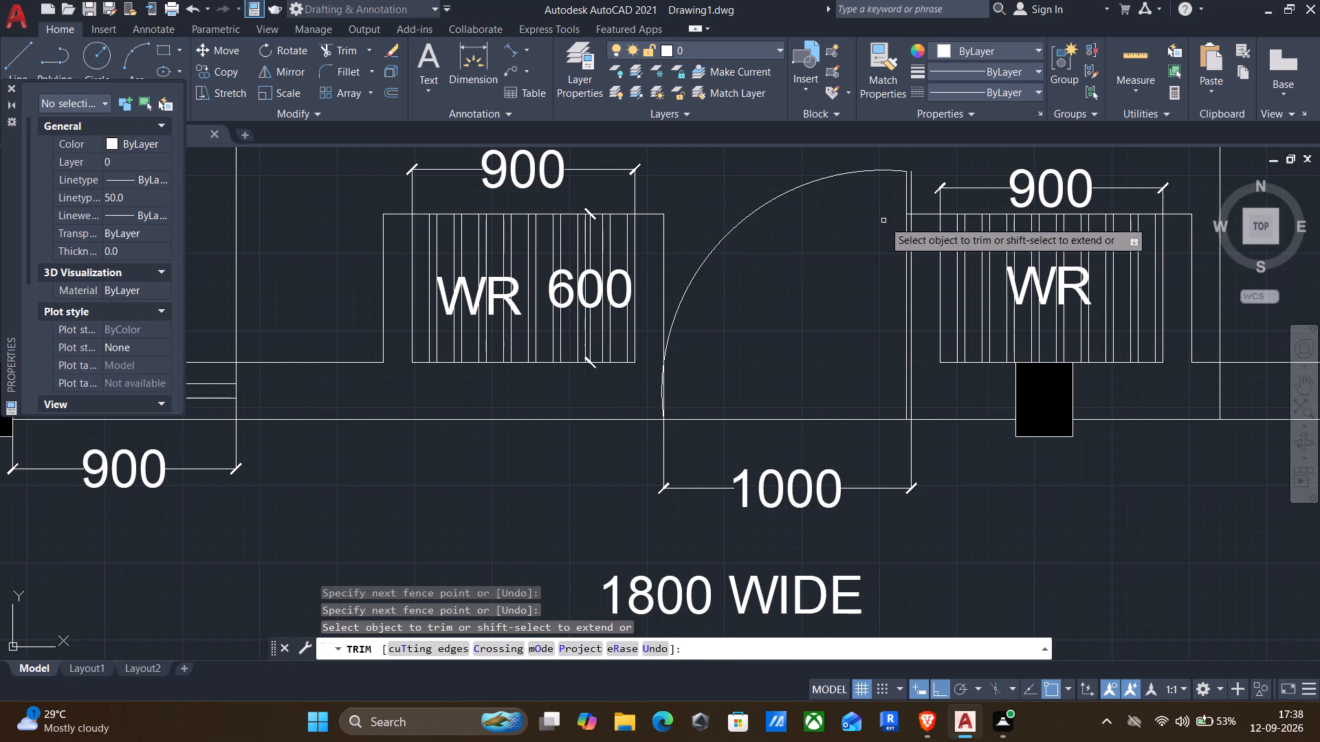
Trim the line segment between Dormitory-2's door leaf and the wardrobe to its east, including the short stub across the leaf.
middle_click_drag(853, 286, 797, 344)
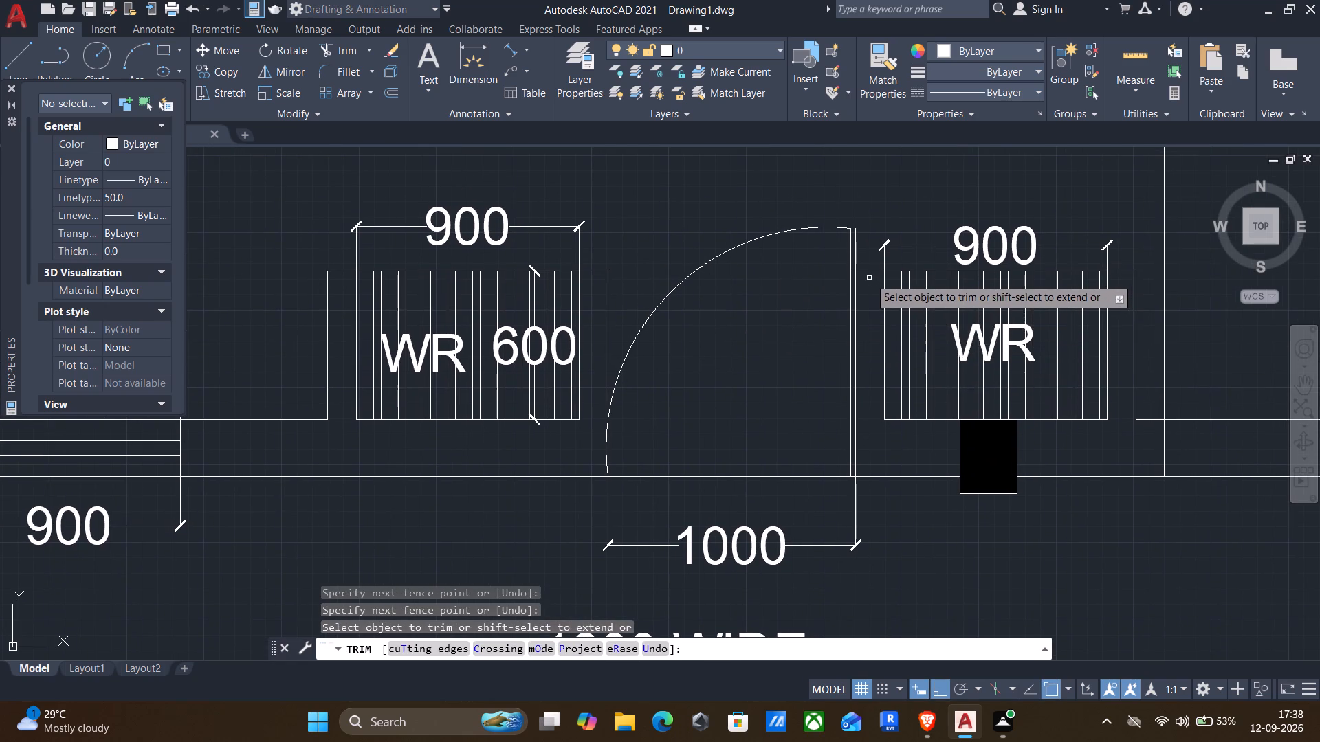
scroll(855, 281, "up", 1)
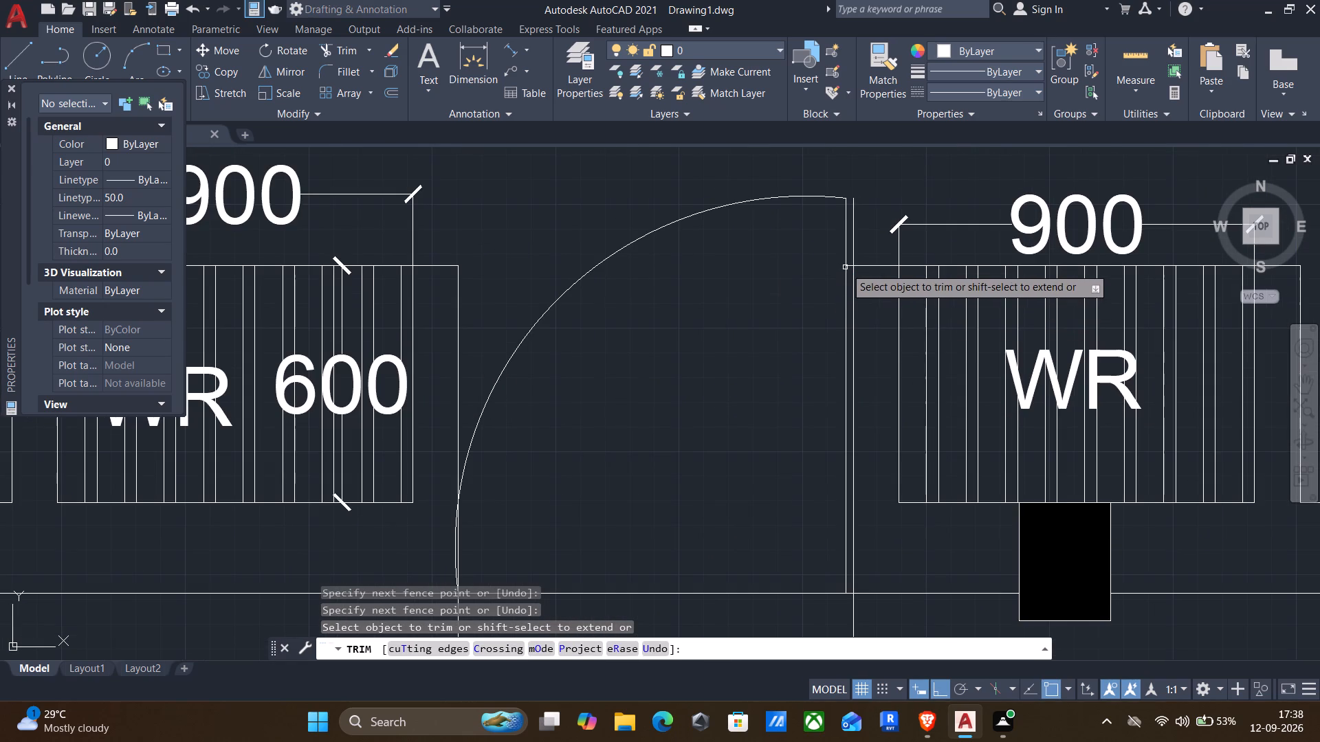
left_click_drag(879, 261, 872, 287)
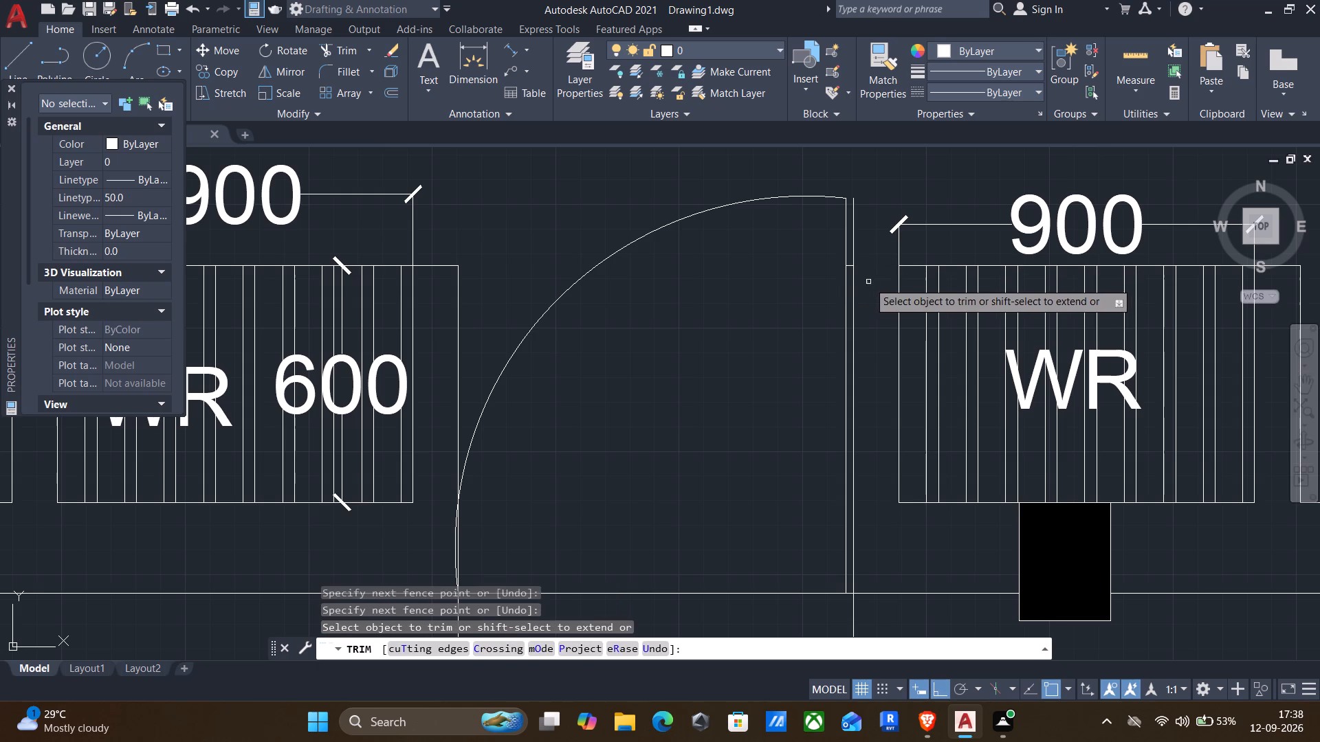
scroll(841, 258, "up", 2)
left_click_drag(857, 284, 851, 268)
scroll(851, 267, "down", 2)
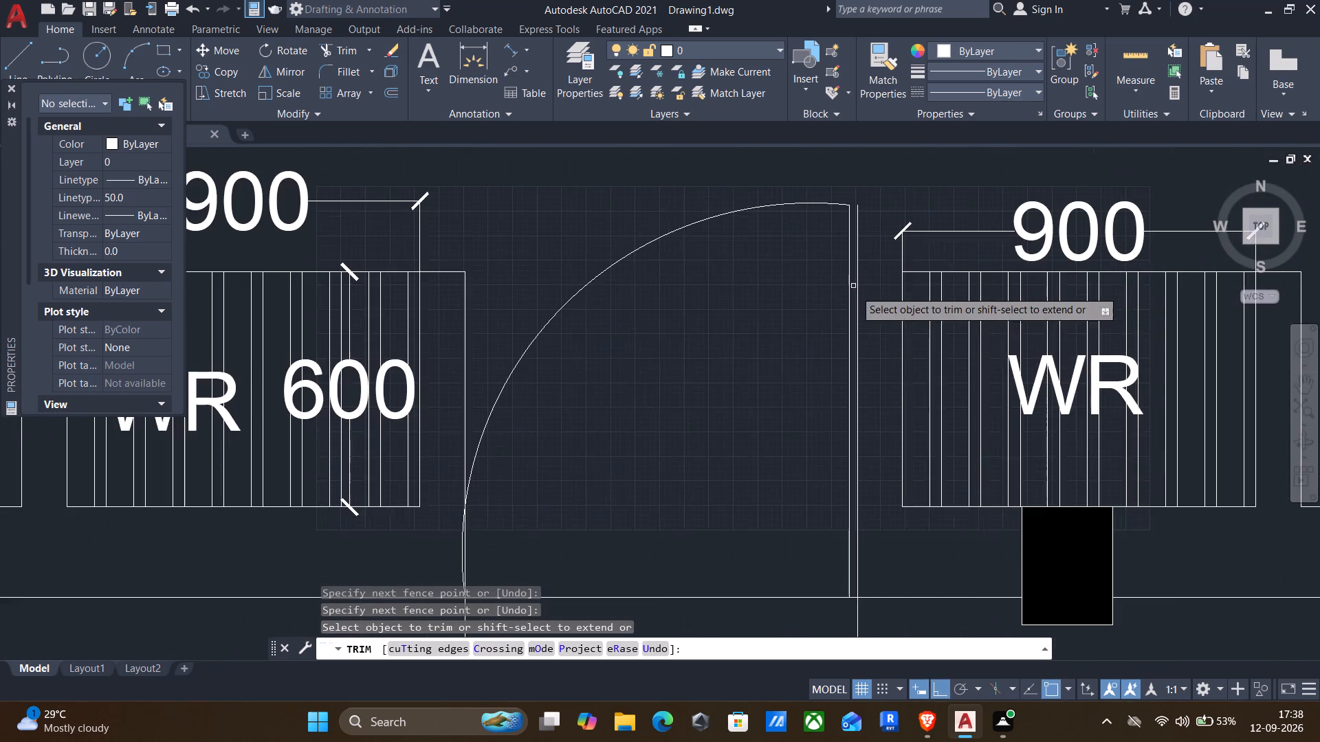
middle_click_drag(815, 379, 797, 355)
middle_click_drag(792, 375, 771, 378)
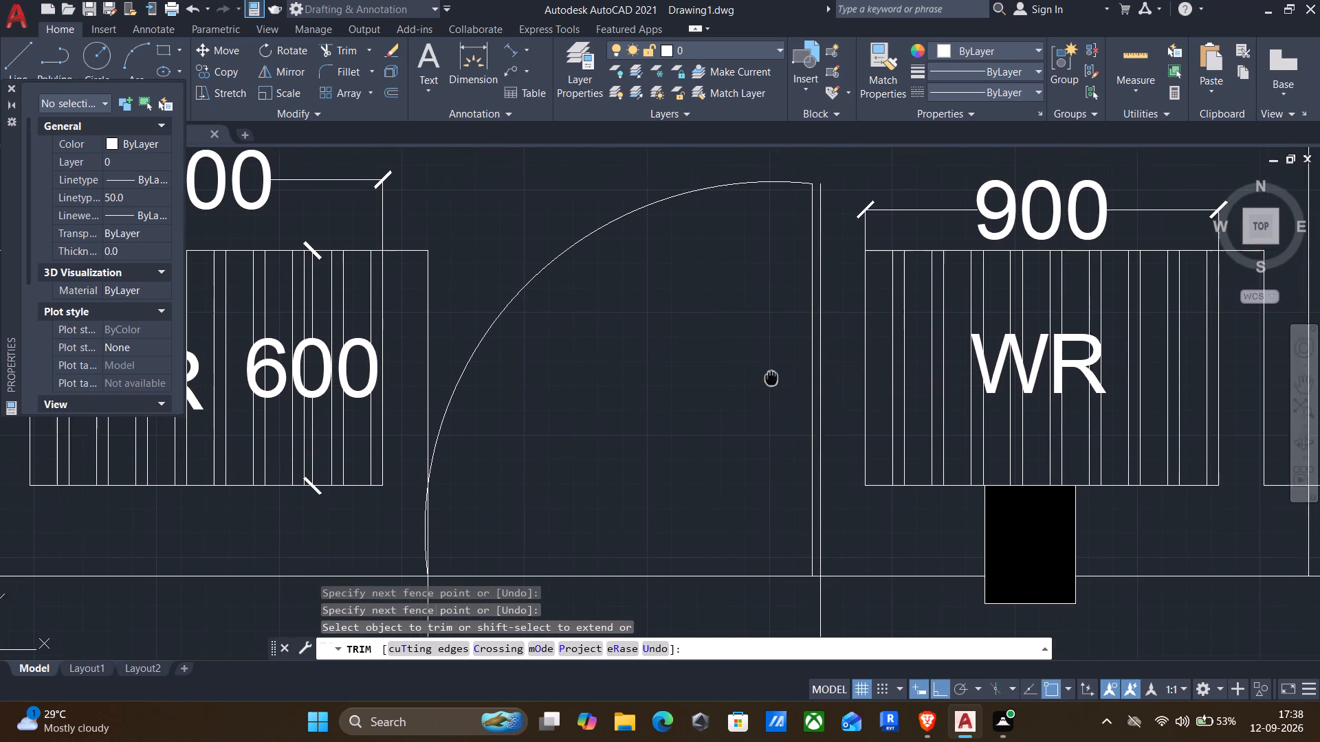
middle_click_drag(771, 378, 760, 363)
scroll(753, 366, "down", 1)
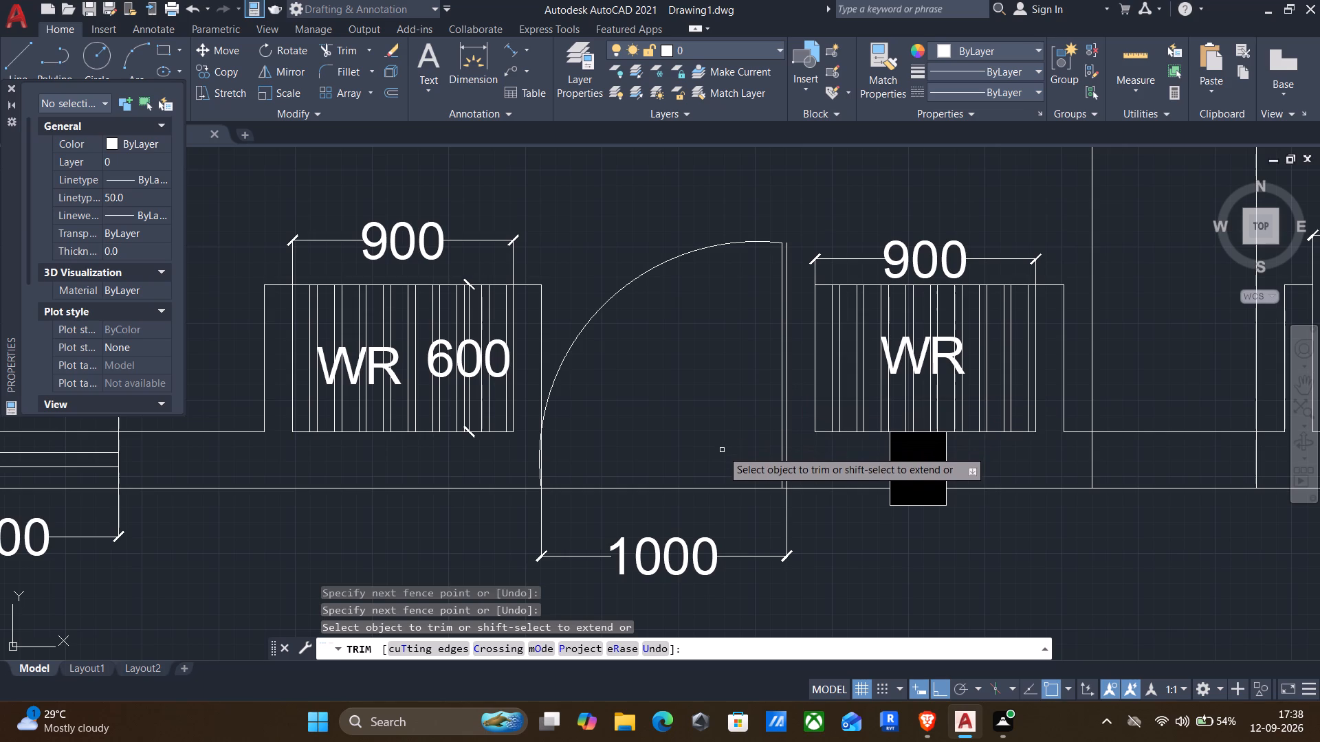
scroll(731, 478, "down", 1)
key("Escape")
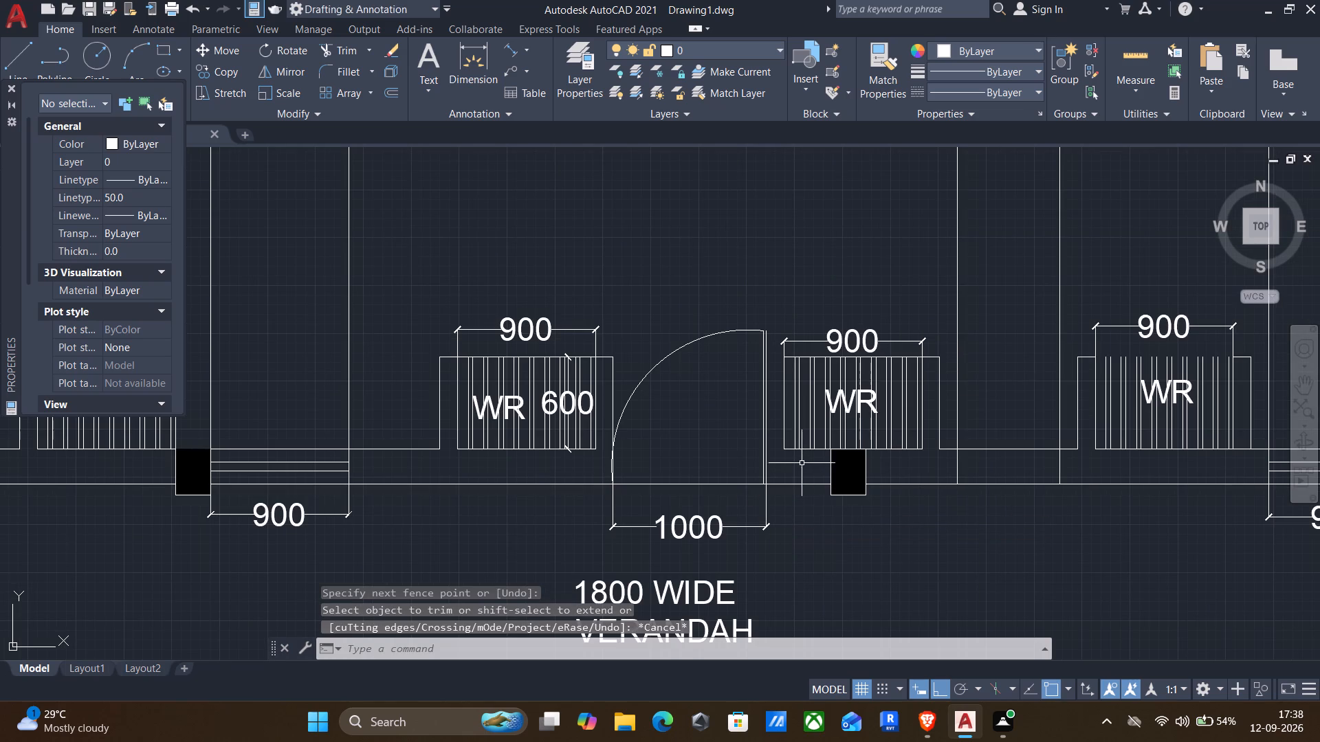
Extend the south line of the wardrobe east of Dormitory-2's door westward to the door opening's east edge.
scroll(790, 452, "up", 2)
type("EX")
key("Return")
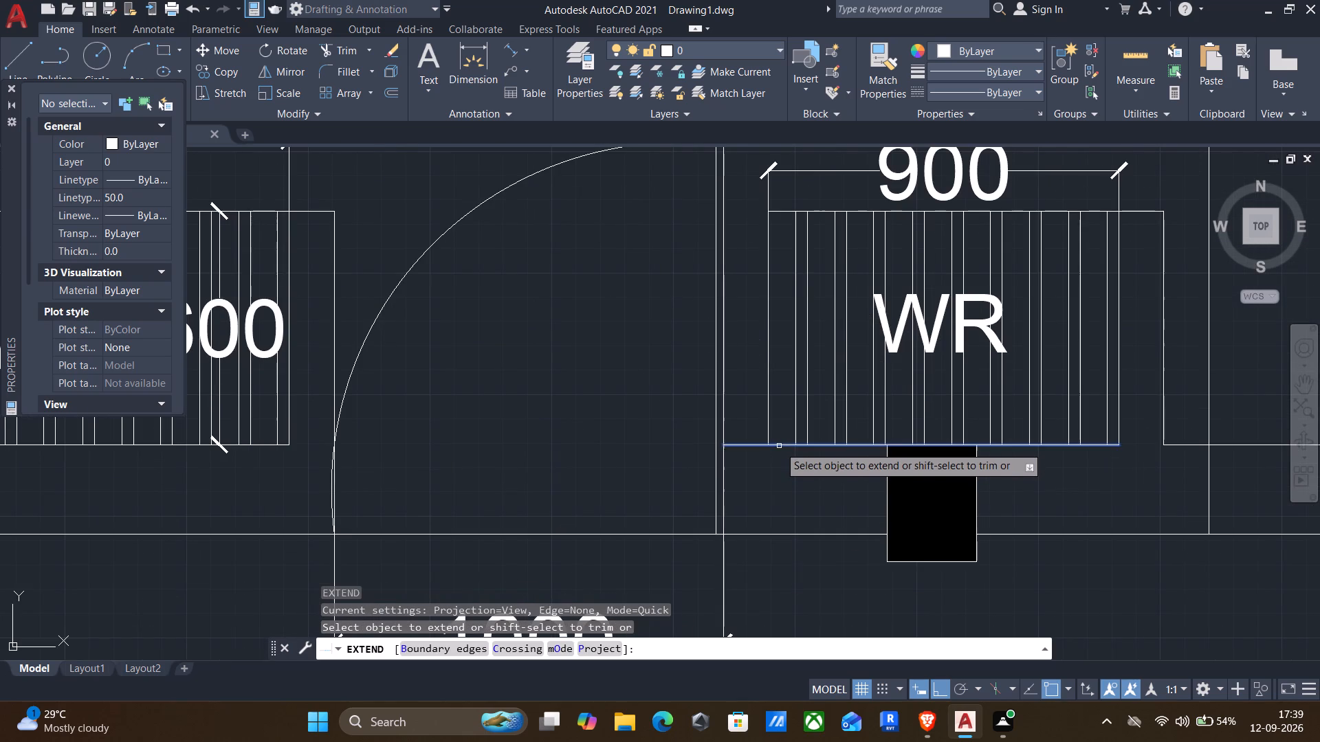
left_click(779, 445)
scroll(777, 517, "down", 2)
middle_click_drag(785, 545, 880, 425)
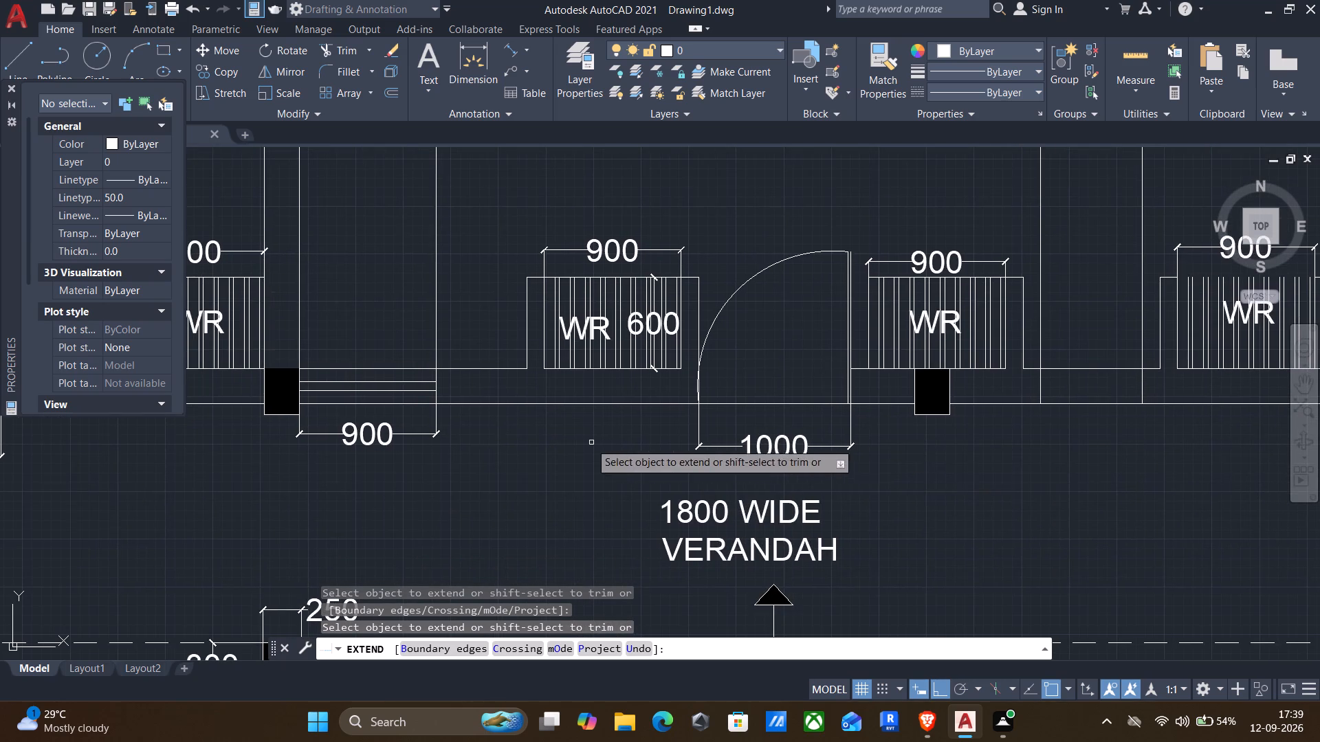
middle_click_drag(573, 447, 794, 463)
scroll(808, 458, "down", 1)
middle_click_drag(800, 475, 780, 474)
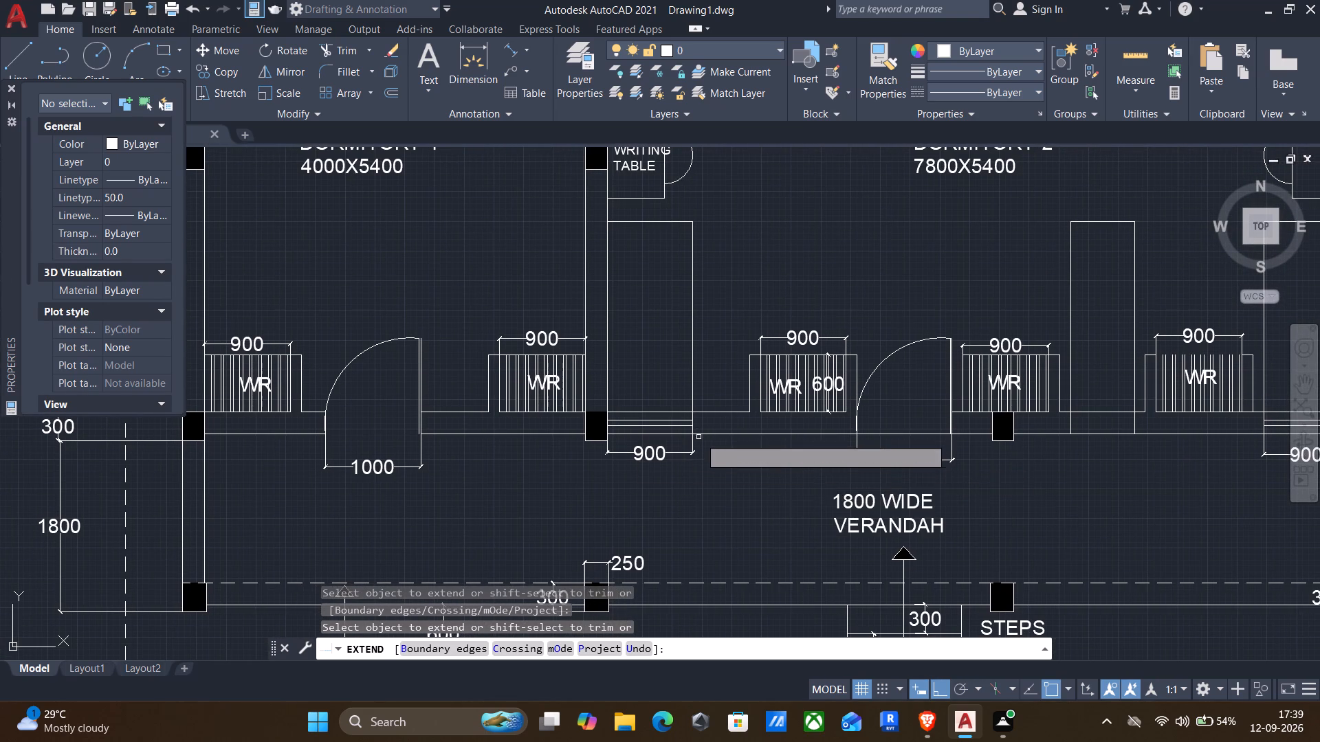
middle_click_drag(768, 470, 691, 495)
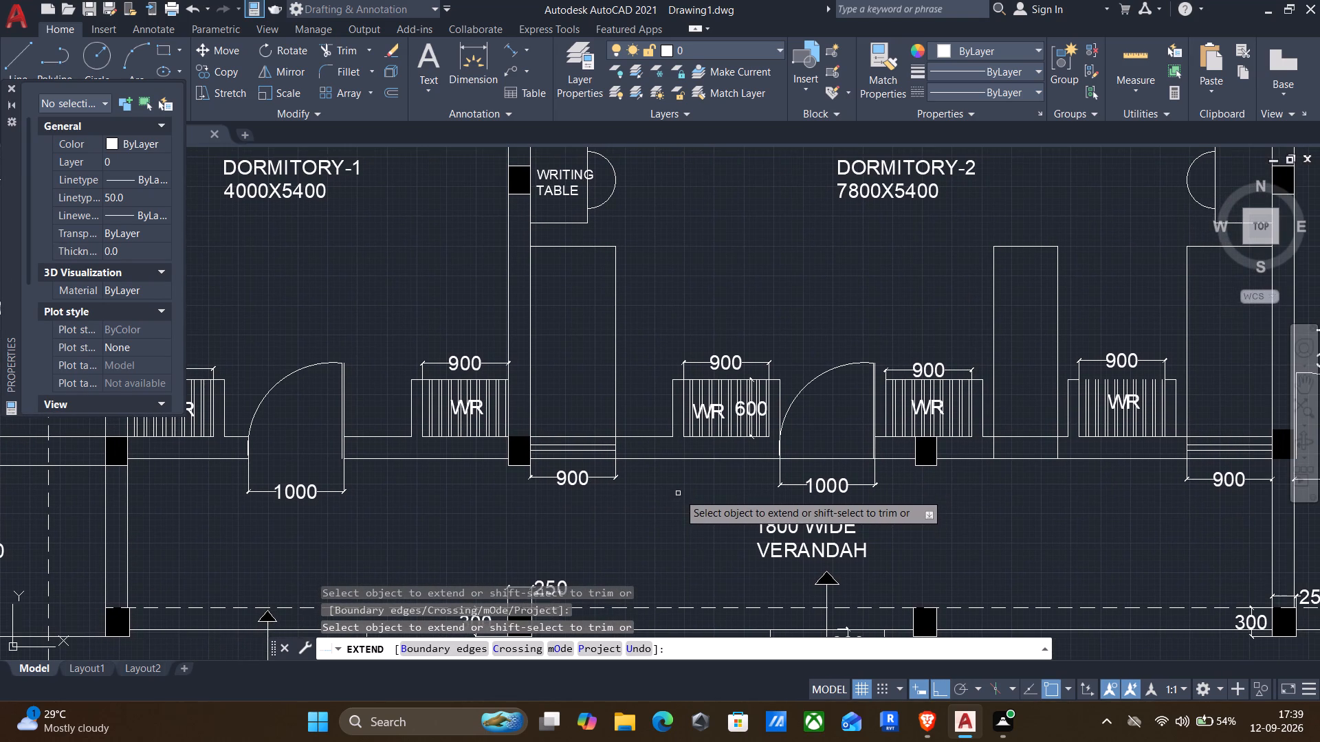
middle_click_drag(698, 488, 531, 517)
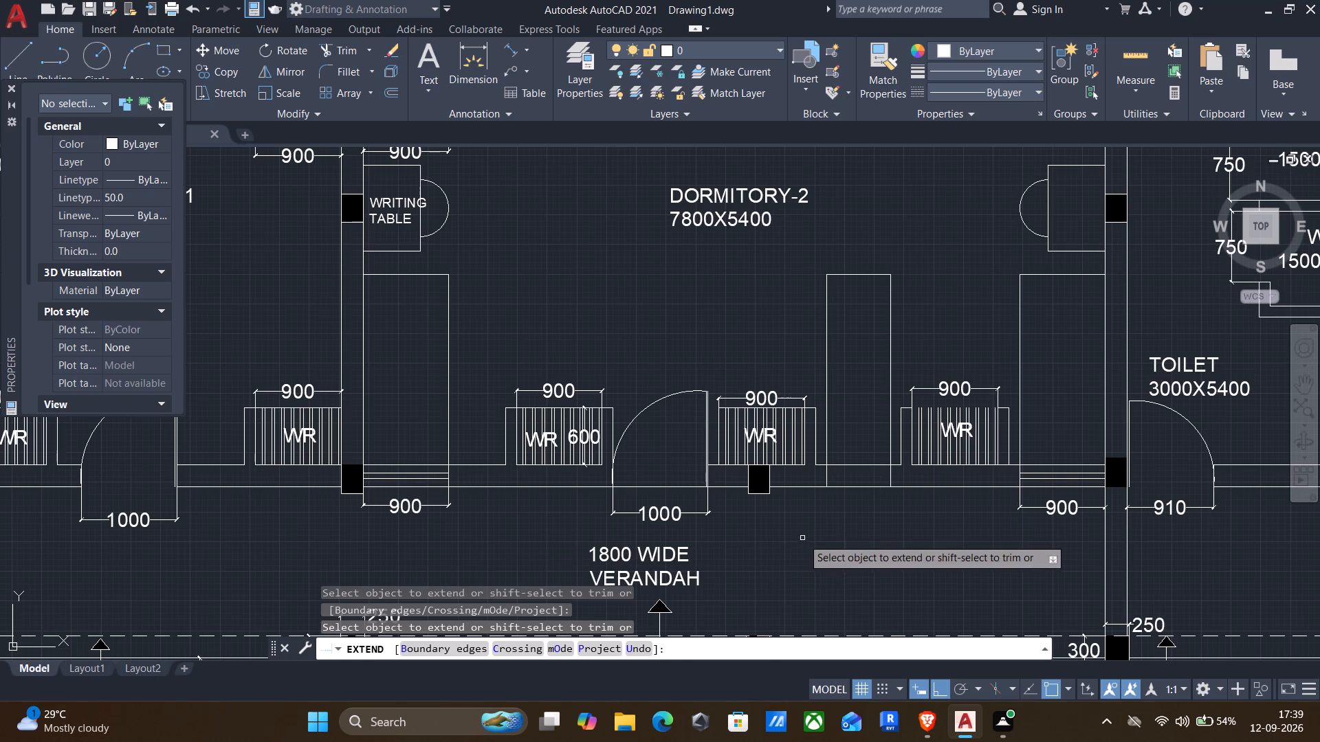
key("Escape")
Draw a line closing the north side of the easternmost wardrobe on Dormitory-2's south wall, across its 900 width.
key("l")
key("Return")
scroll(907, 390, "up", 2)
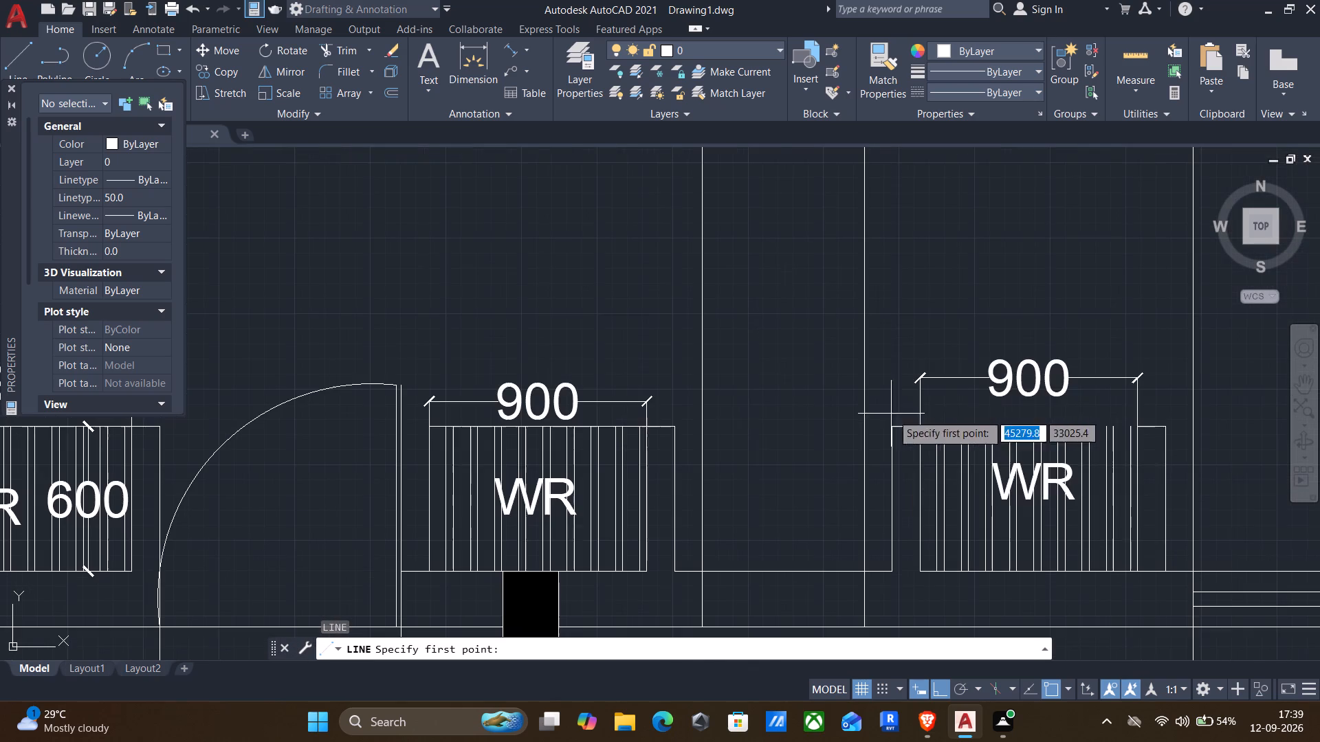
left_click(925, 431)
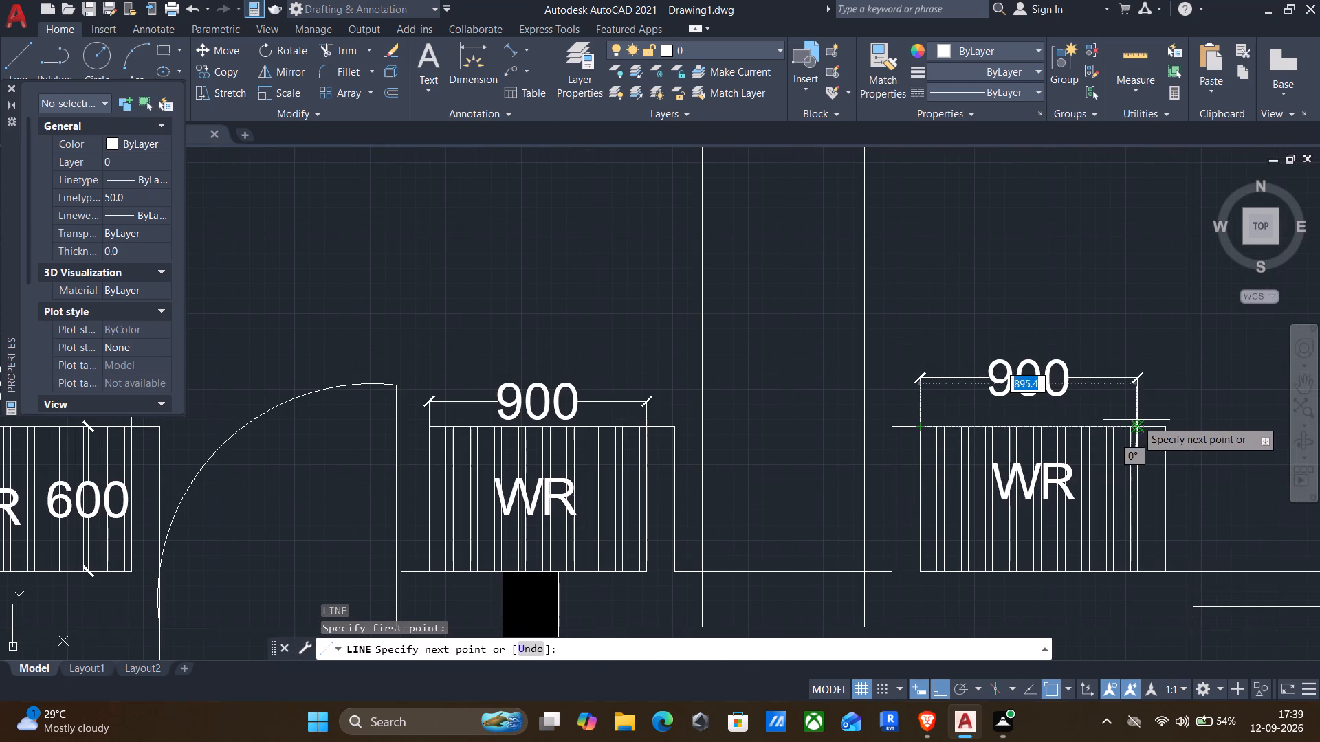
left_click(1138, 428)
key("Return")
Draw a line closing the south side of the easternmost wardrobe on Dormitory-2's north wall, across its 900 width.
middle_click_drag(1089, 633, 1014, 531)
scroll(1008, 527, "down", 1)
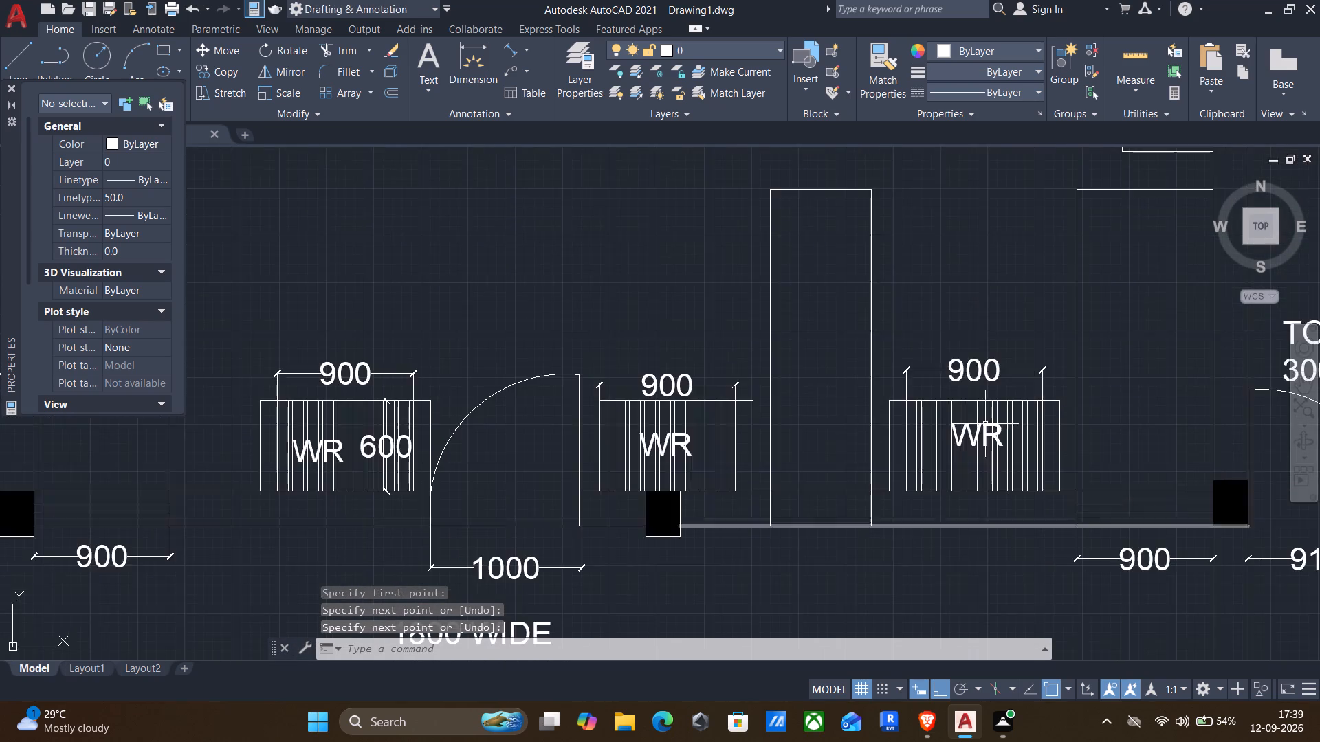
scroll(964, 191, "down", 1)
middle_click_drag(964, 191, 896, 560)
middle_click_drag(951, 381, 866, 614)
key("Return")
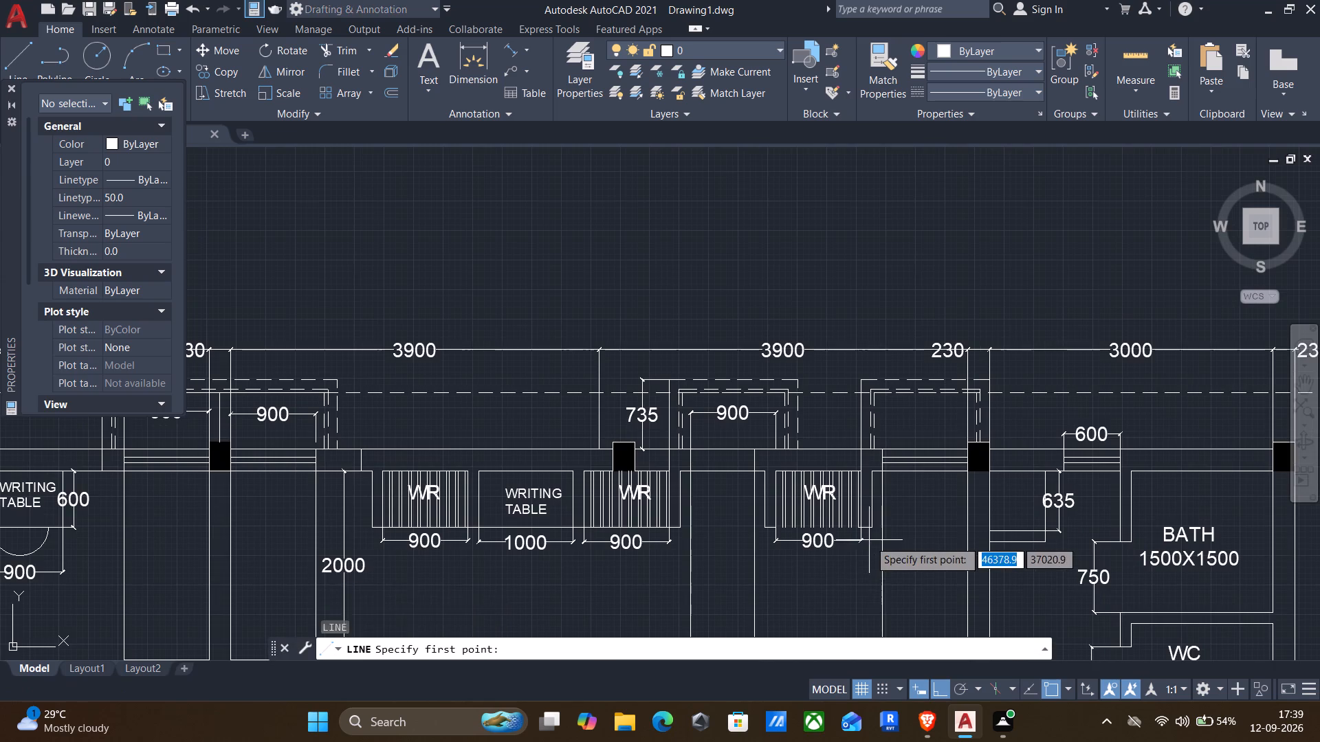
scroll(869, 530, "up", 3)
left_click(805, 530)
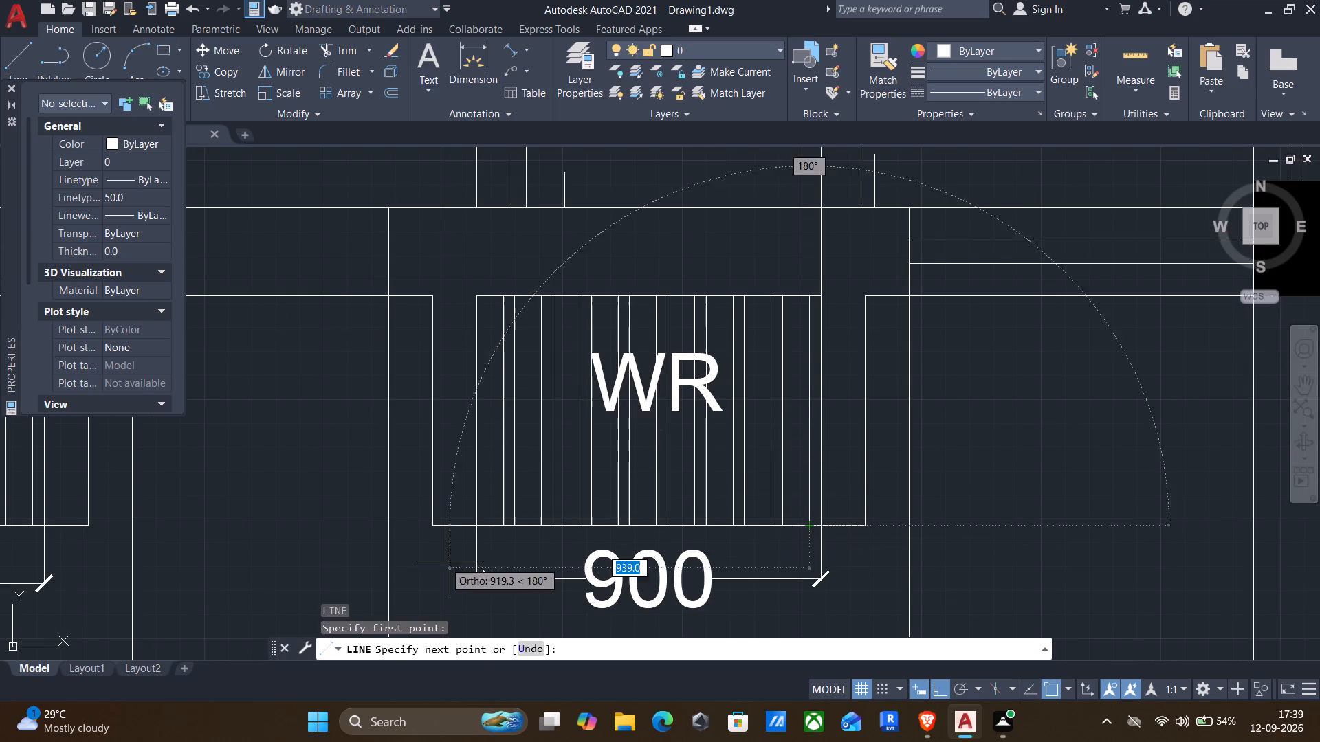
left_click(478, 518)
key("Return")
Review the whole floor plan, checking the dormitories, toilet and verandah for missing details and dimensions.
scroll(511, 591, "down", 2)
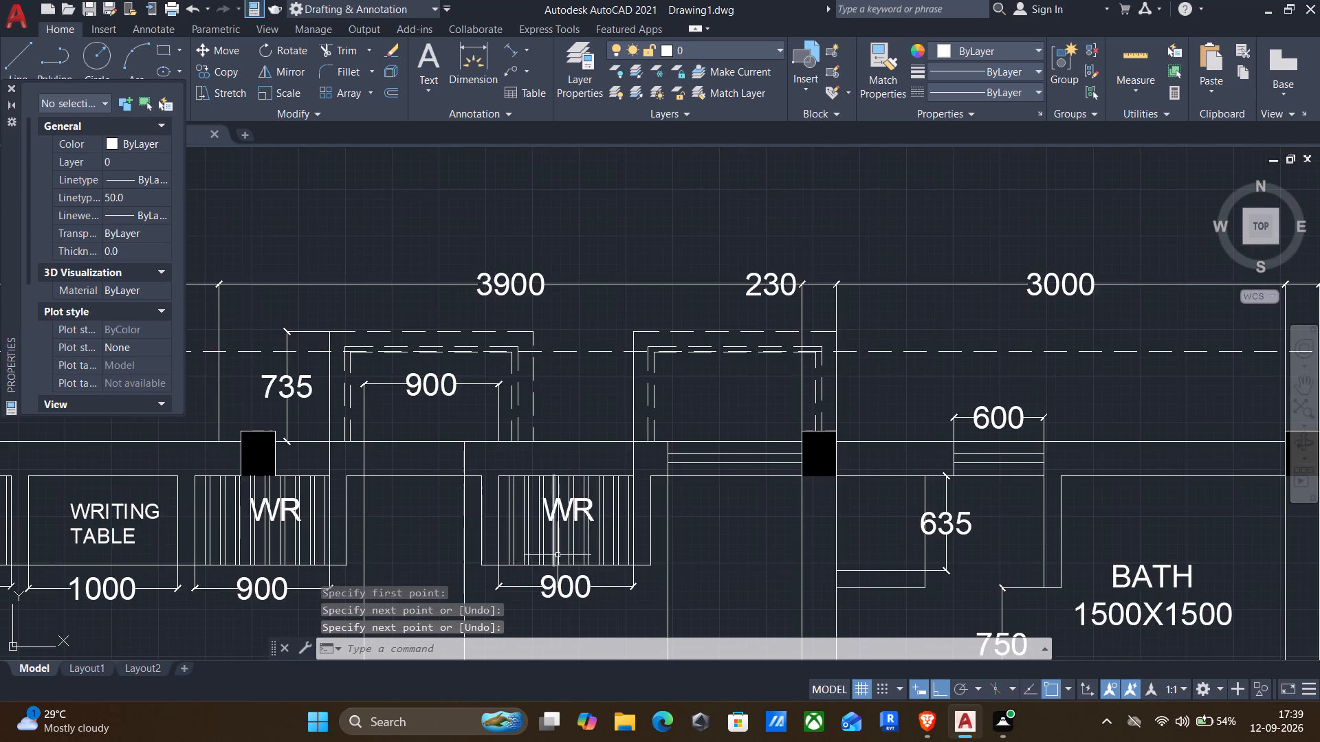
middle_click_drag(571, 543, 717, 352)
scroll(729, 336, "down", 2)
middle_click_drag(723, 423, 909, 300)
middle_click_drag(720, 462, 785, 436)
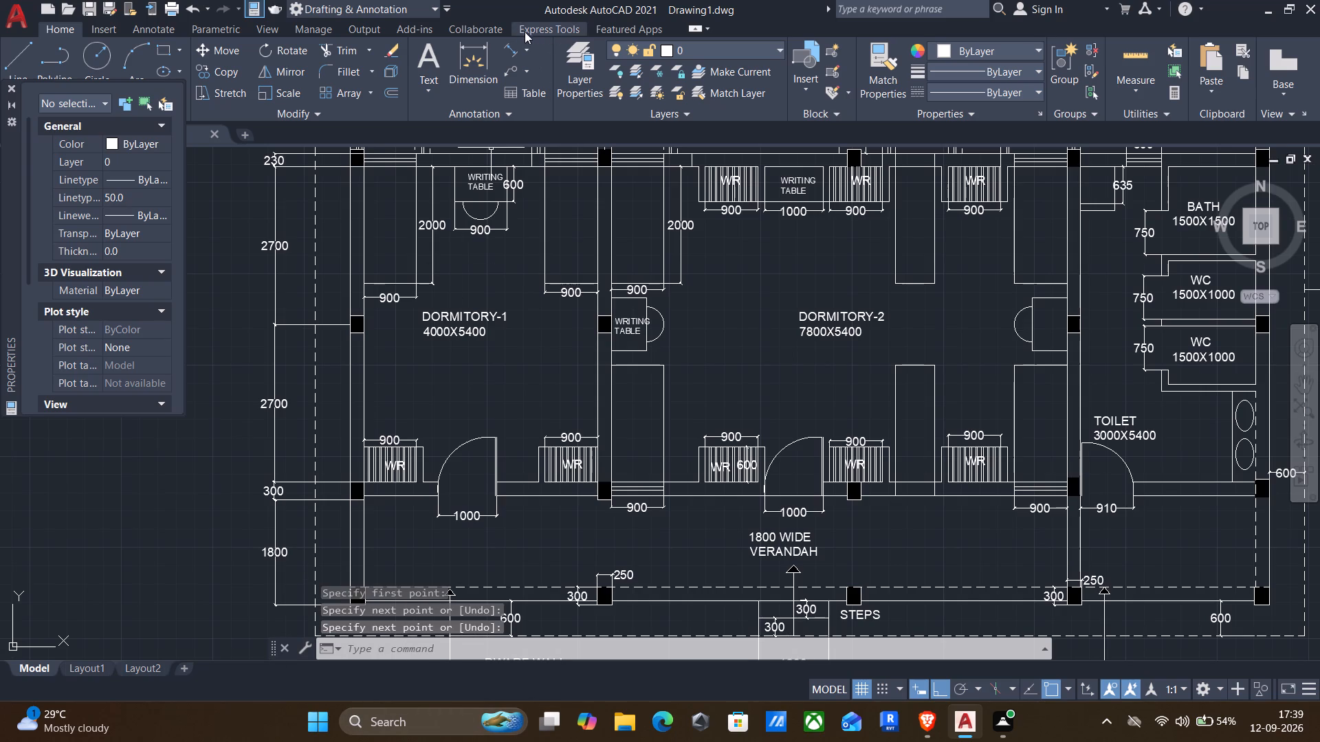
left_click(509, 48)
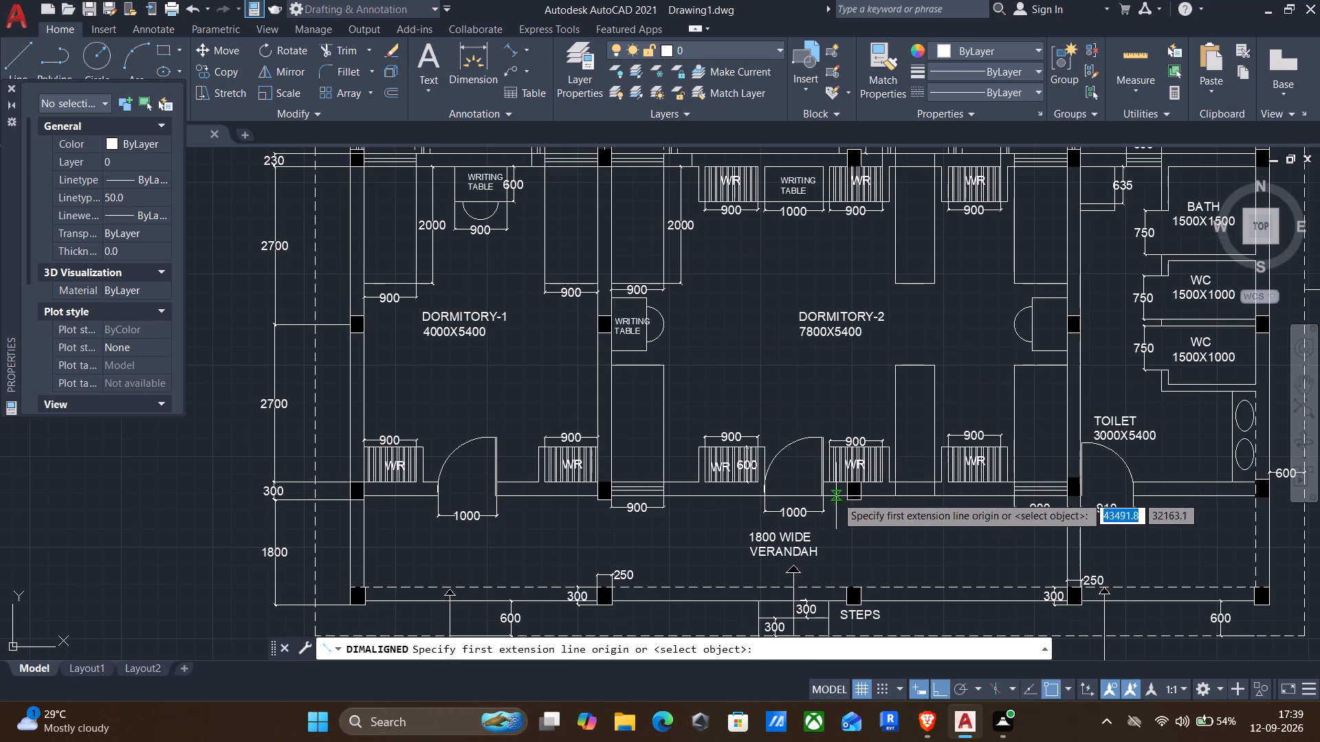
key("Escape")
middle_click_drag(813, 459, 759, 471)
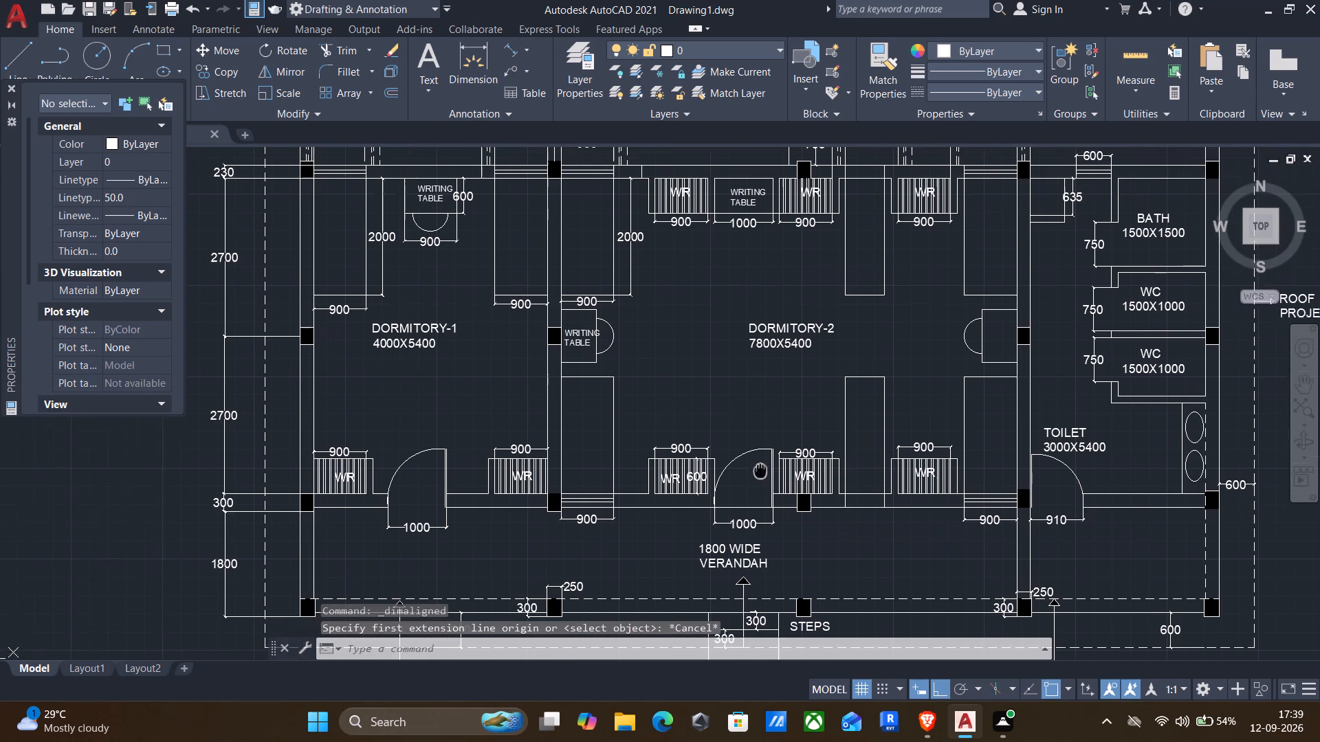
middle_click_drag(759, 471, 758, 472)
middle_click_drag(847, 465, 780, 480)
middle_click_drag(815, 376, 771, 405)
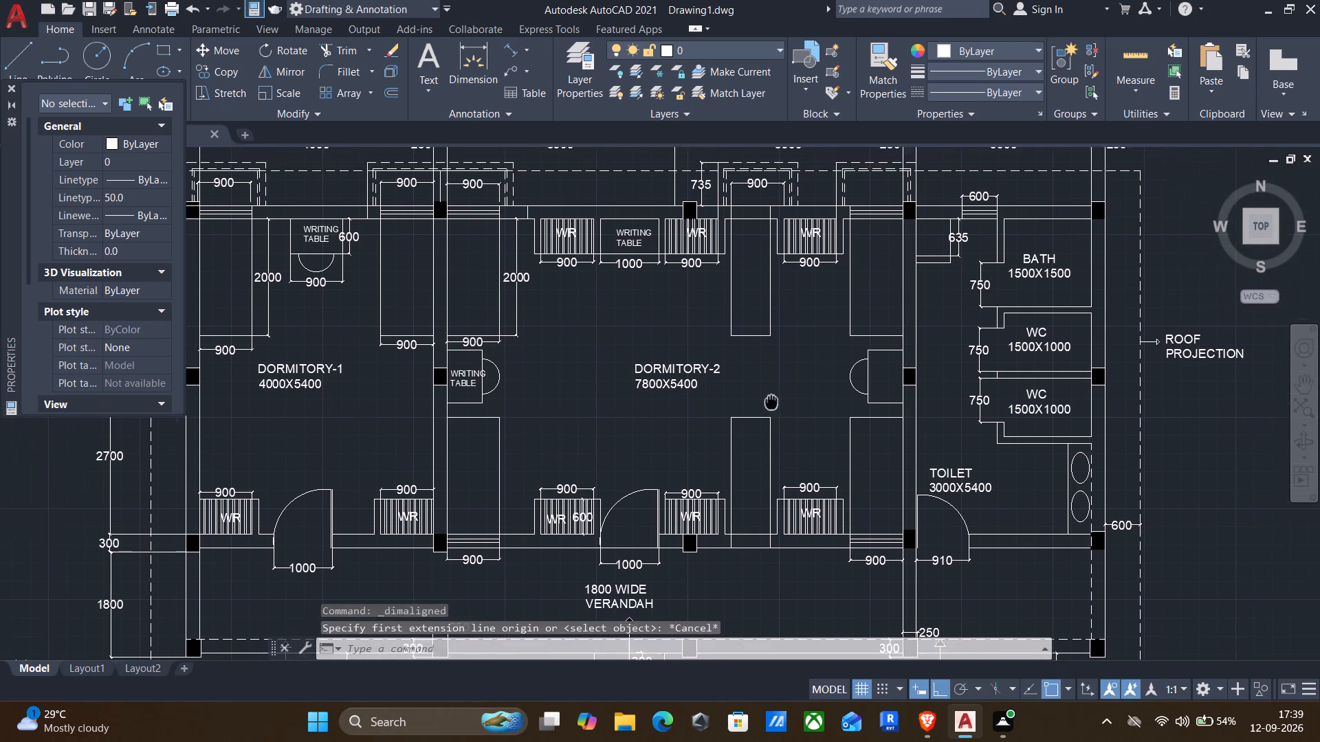
middle_click_drag(771, 405, 818, 411)
middle_click_drag(837, 377, 814, 379)
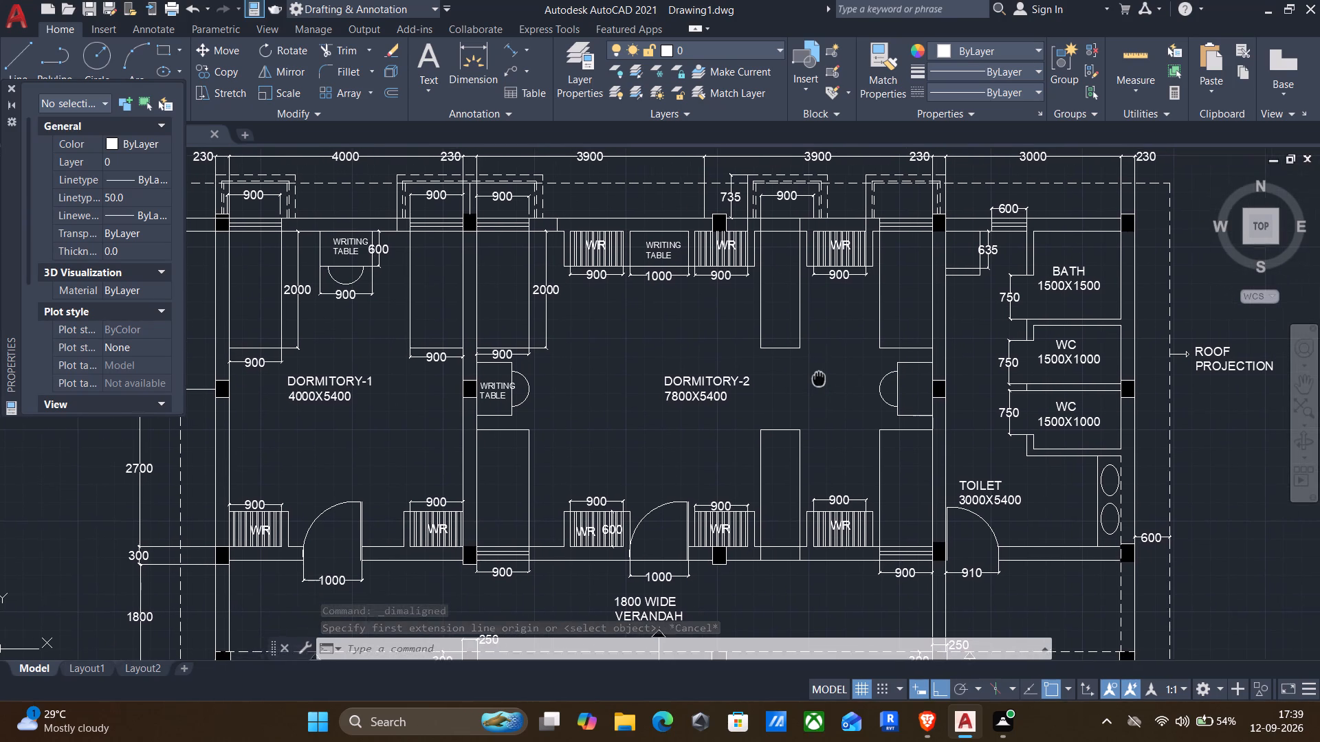
middle_click_drag(814, 379, 824, 362)
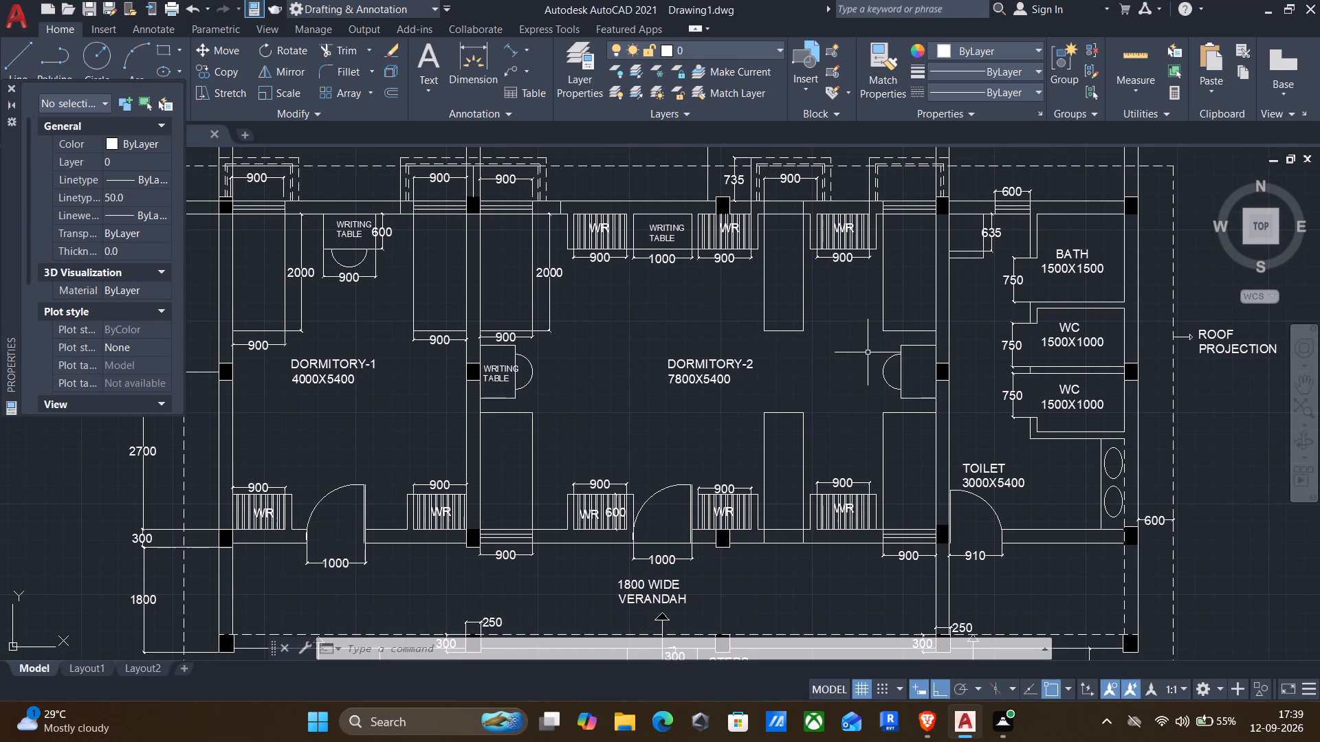
middle_click_drag(852, 359, 811, 387)
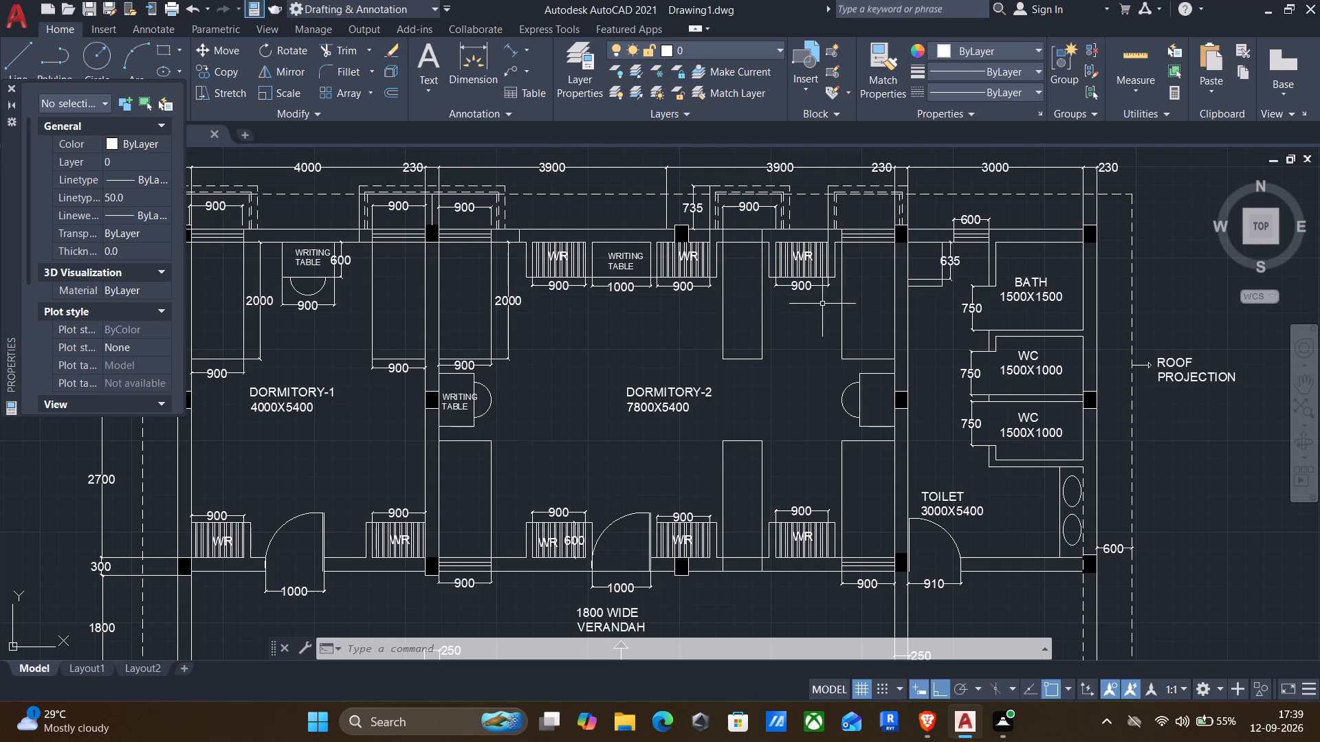
middle_click_drag(789, 401, 844, 396)
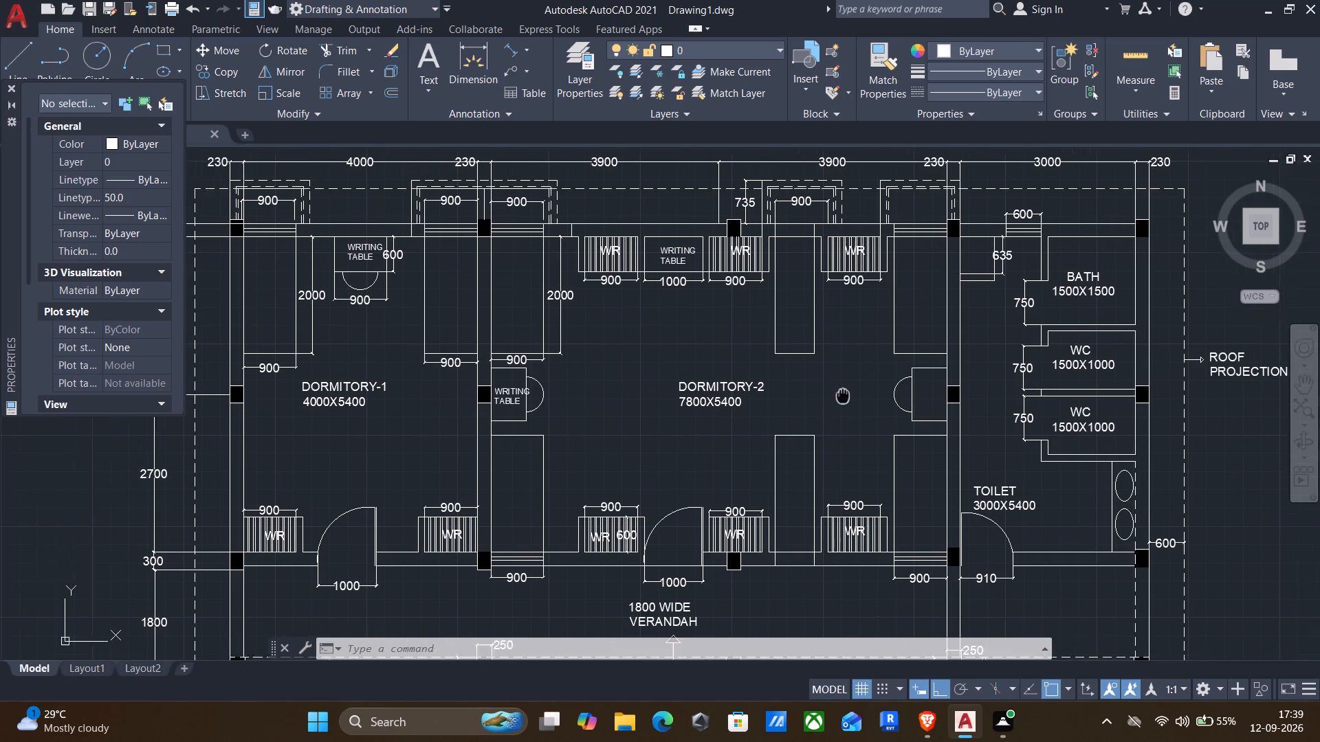
middle_click_drag(844, 396, 870, 391)
scroll(863, 401, "down", 1)
middle_click_drag(859, 410, 808, 417)
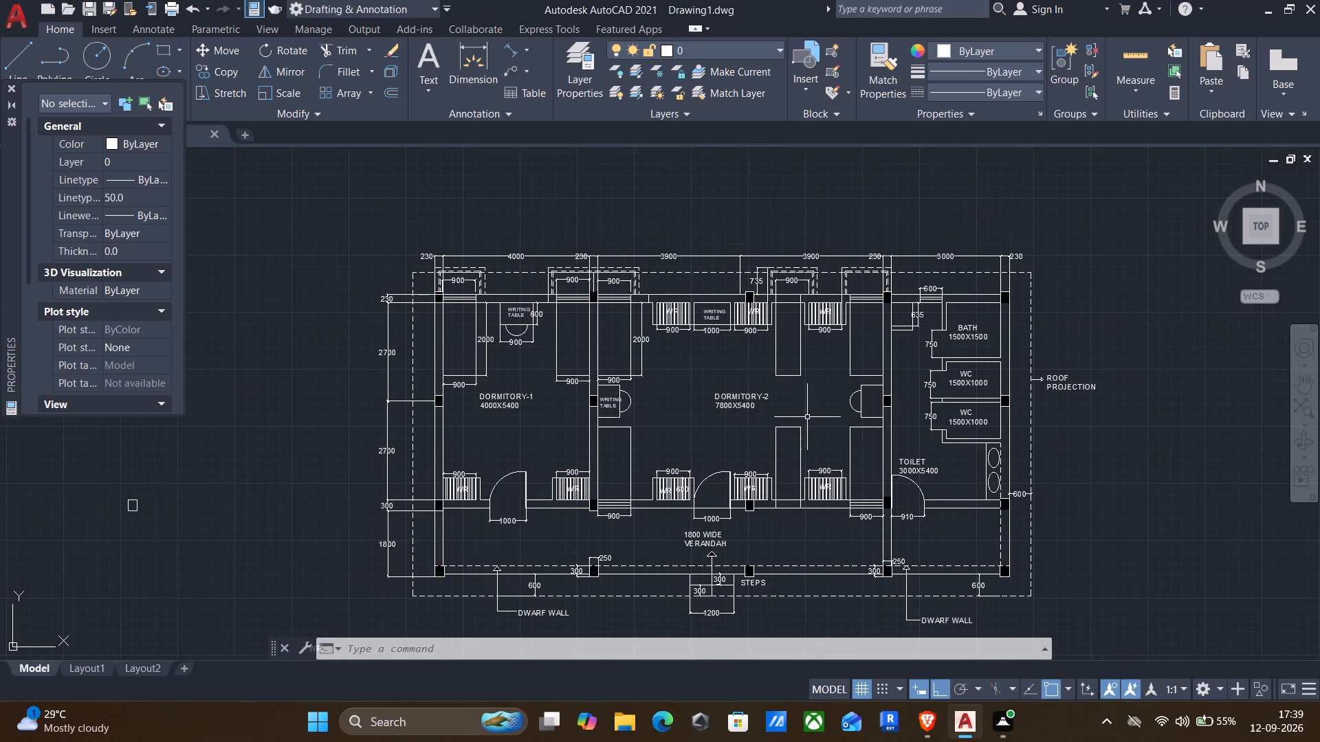
middle_click_drag(822, 413, 804, 444)
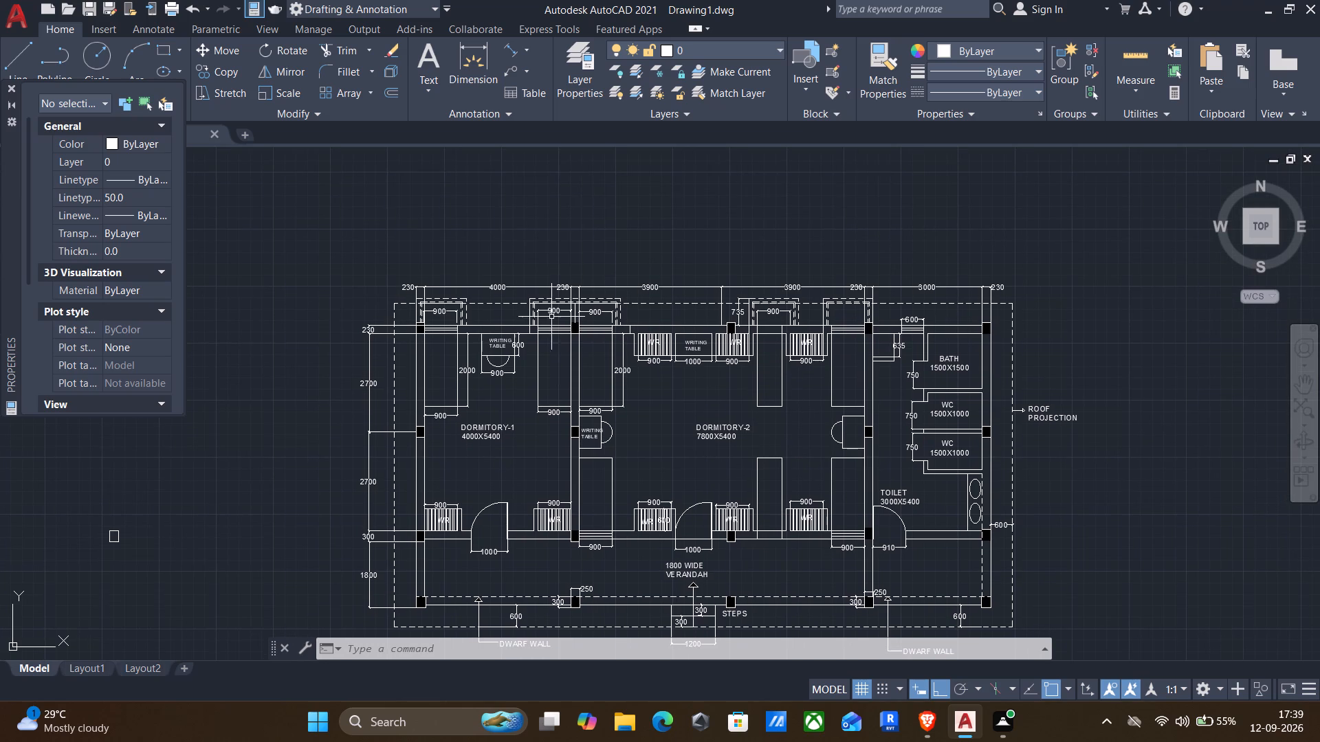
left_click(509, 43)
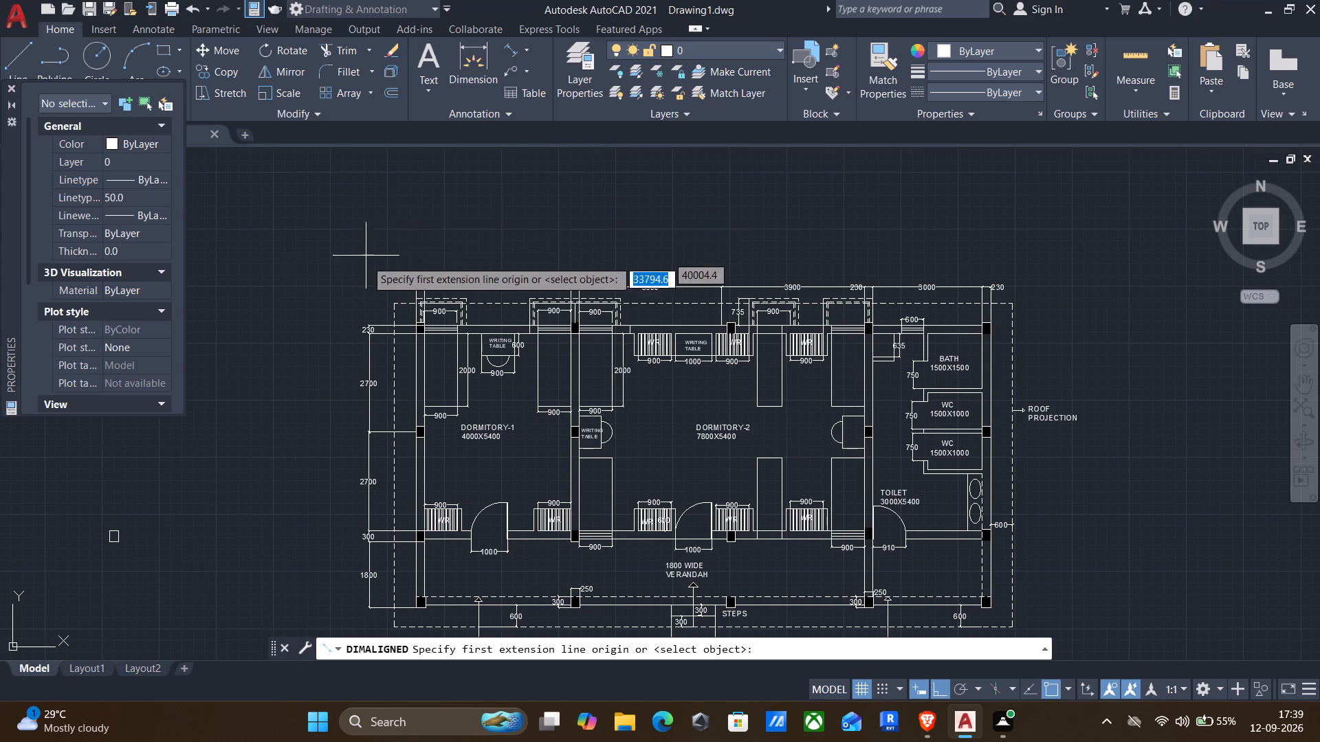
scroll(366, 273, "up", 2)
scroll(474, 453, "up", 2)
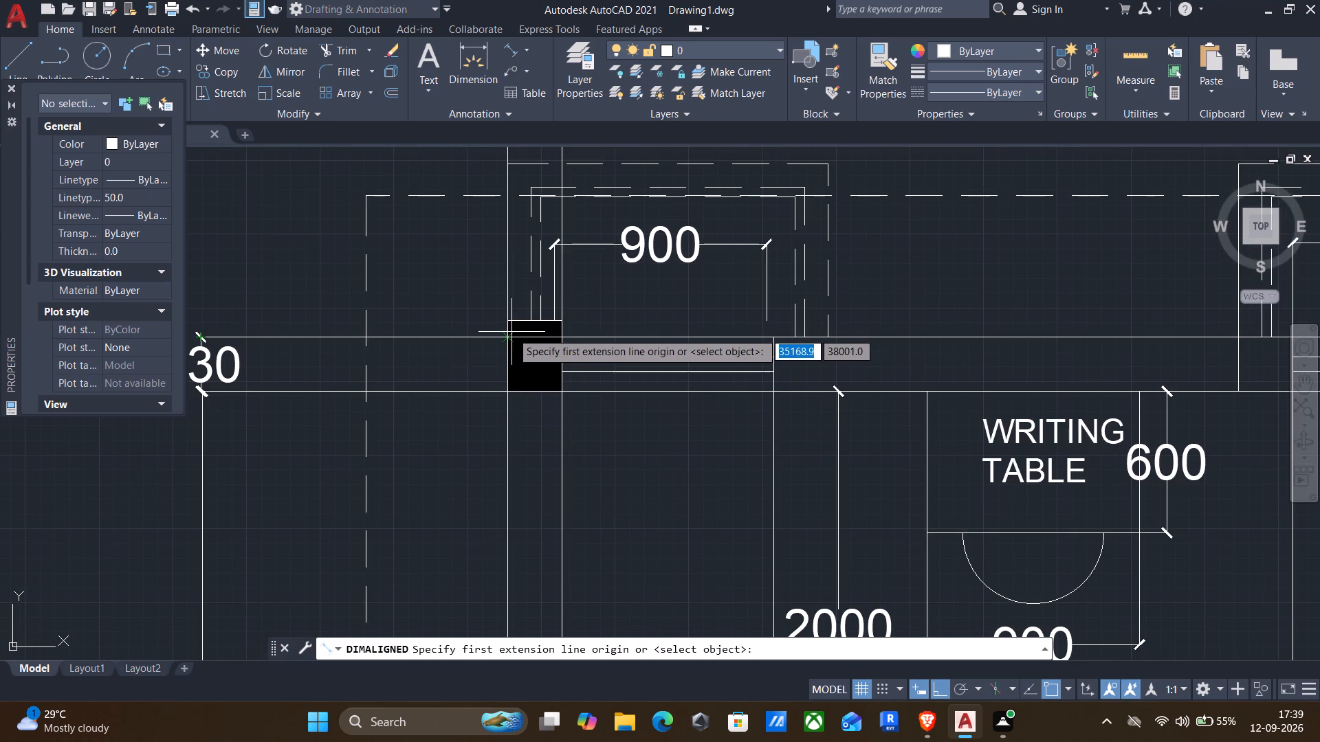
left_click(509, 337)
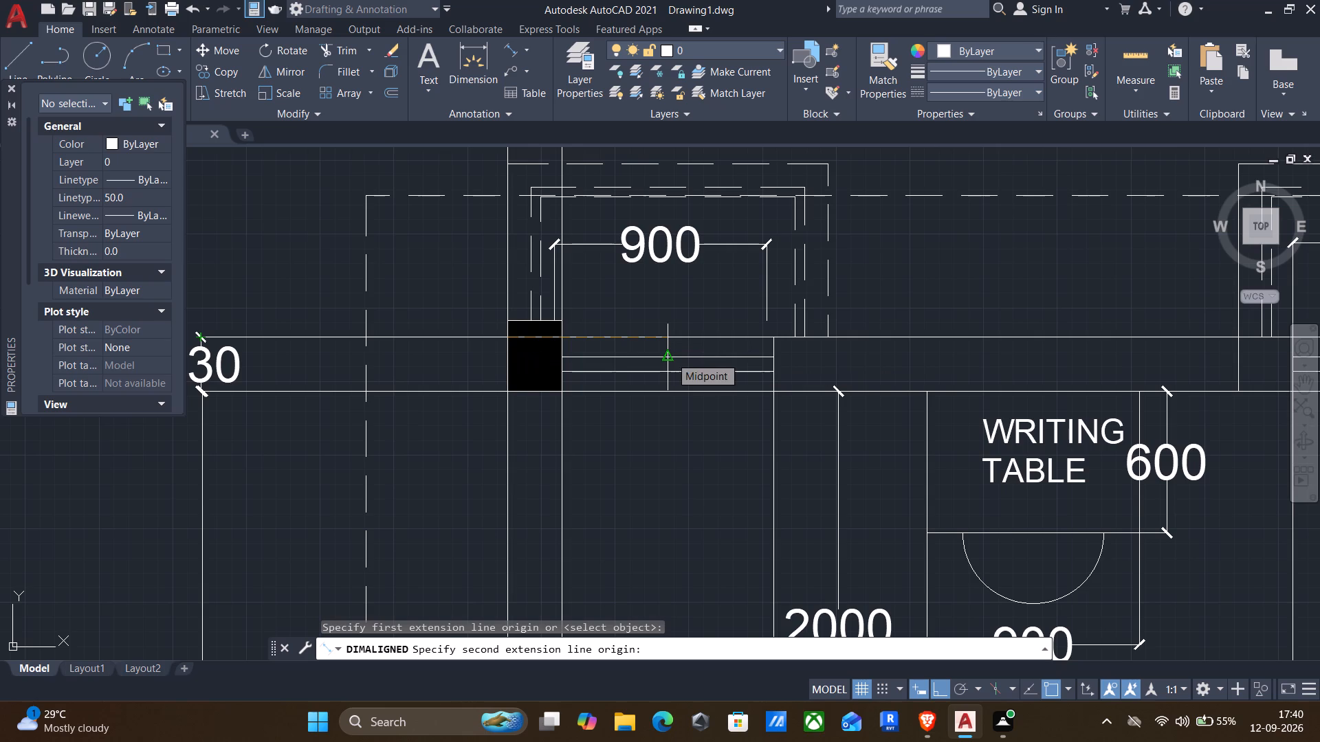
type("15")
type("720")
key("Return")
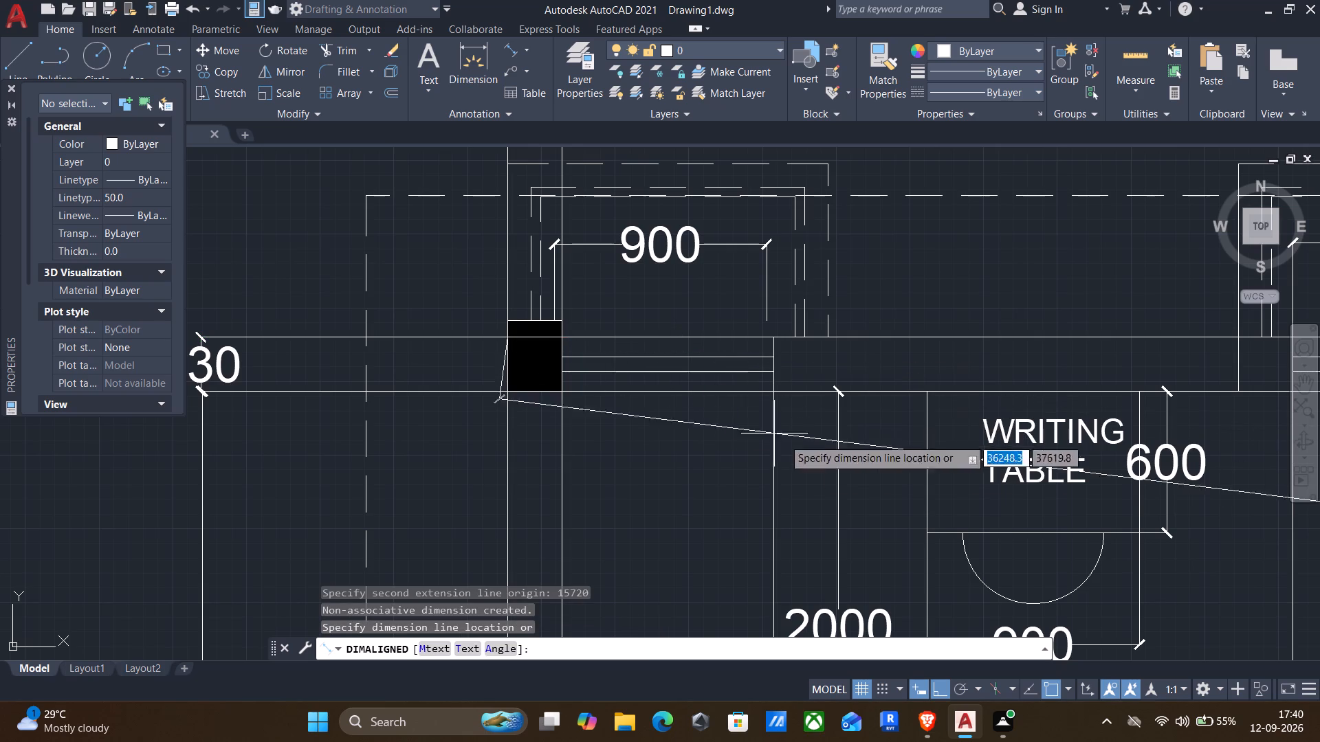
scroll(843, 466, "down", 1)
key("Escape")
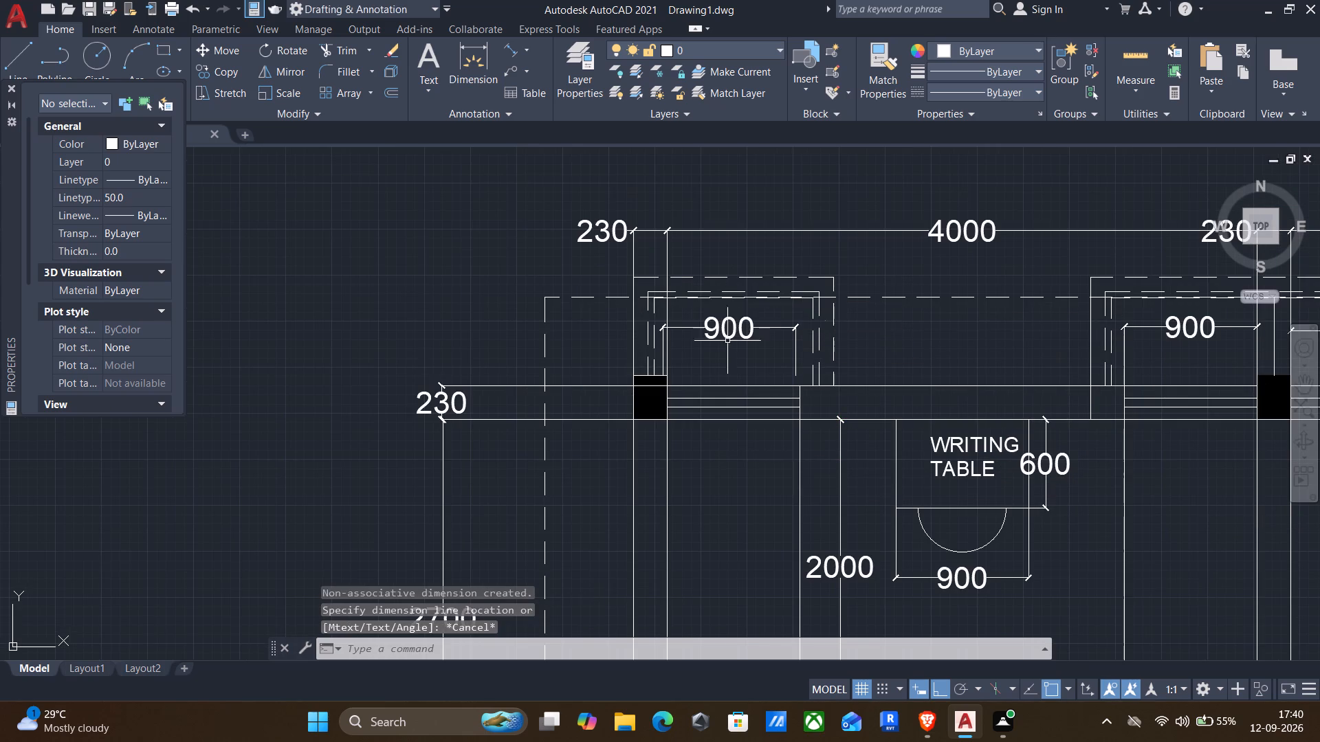
Add an aligned overall width dimension of 15720 from the plan's northwest outer corner, placed north of the existing dimension string.
key("Return")
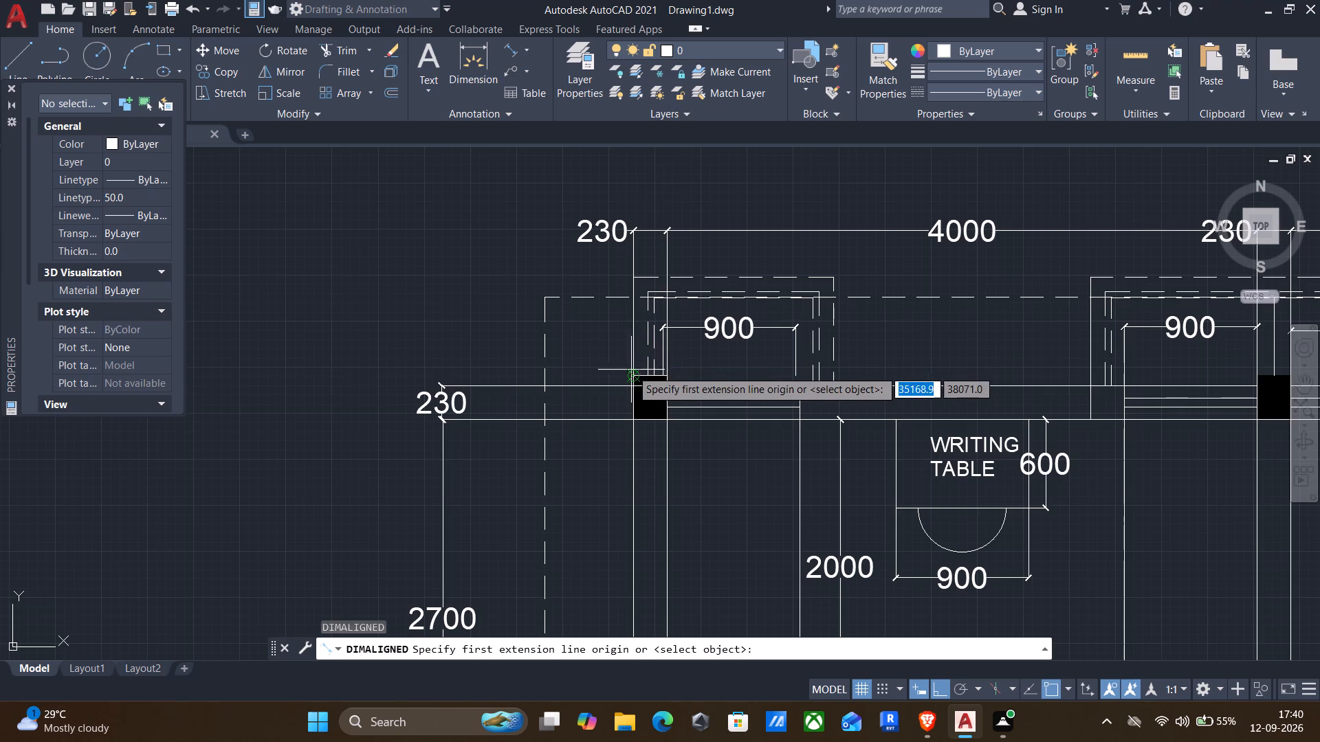
left_click(637, 384)
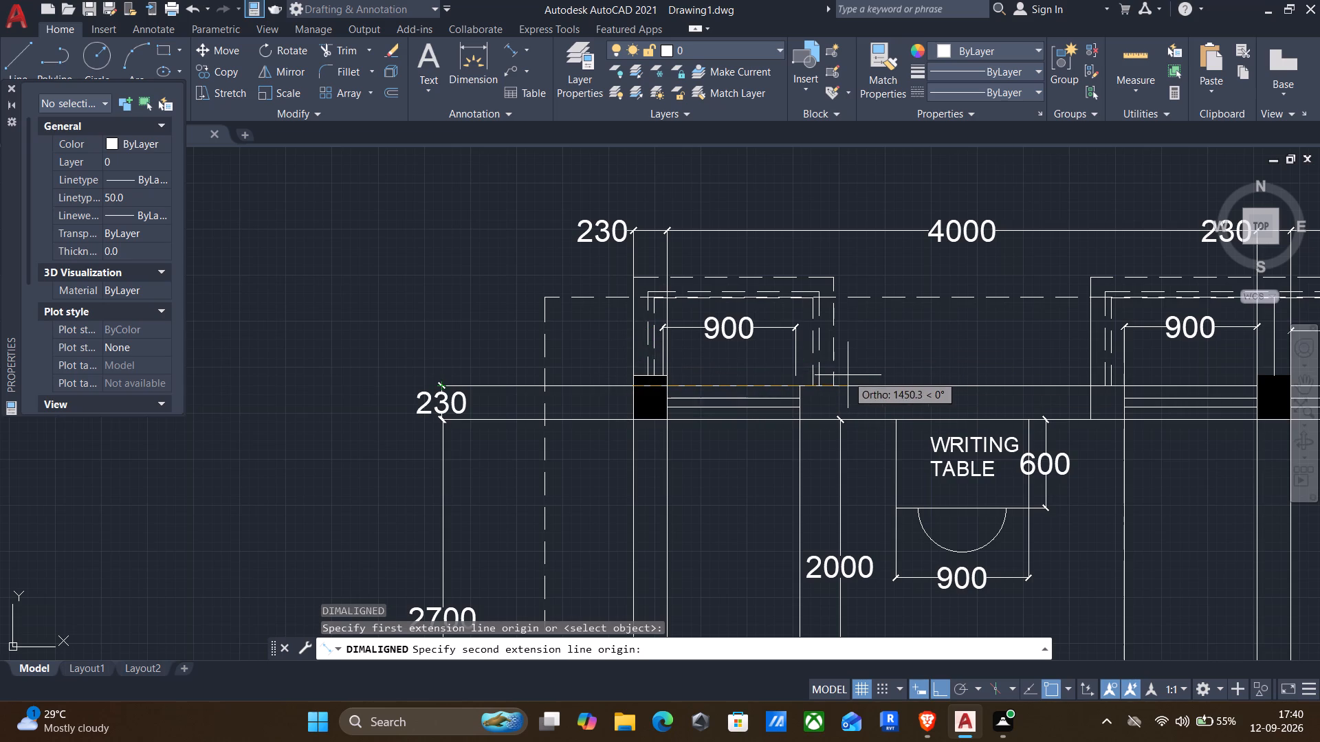
type("157")
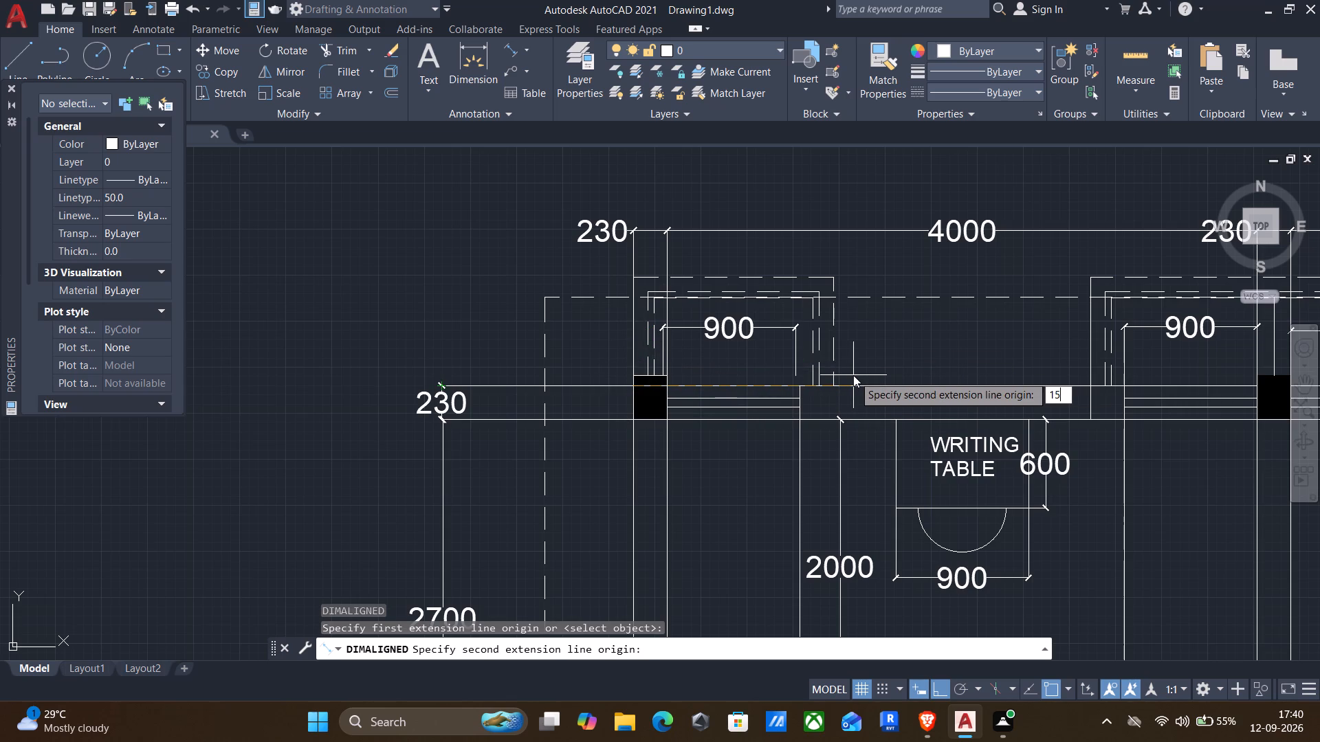
type("20")
key("Return")
middle_click_drag(838, 215, 815, 216)
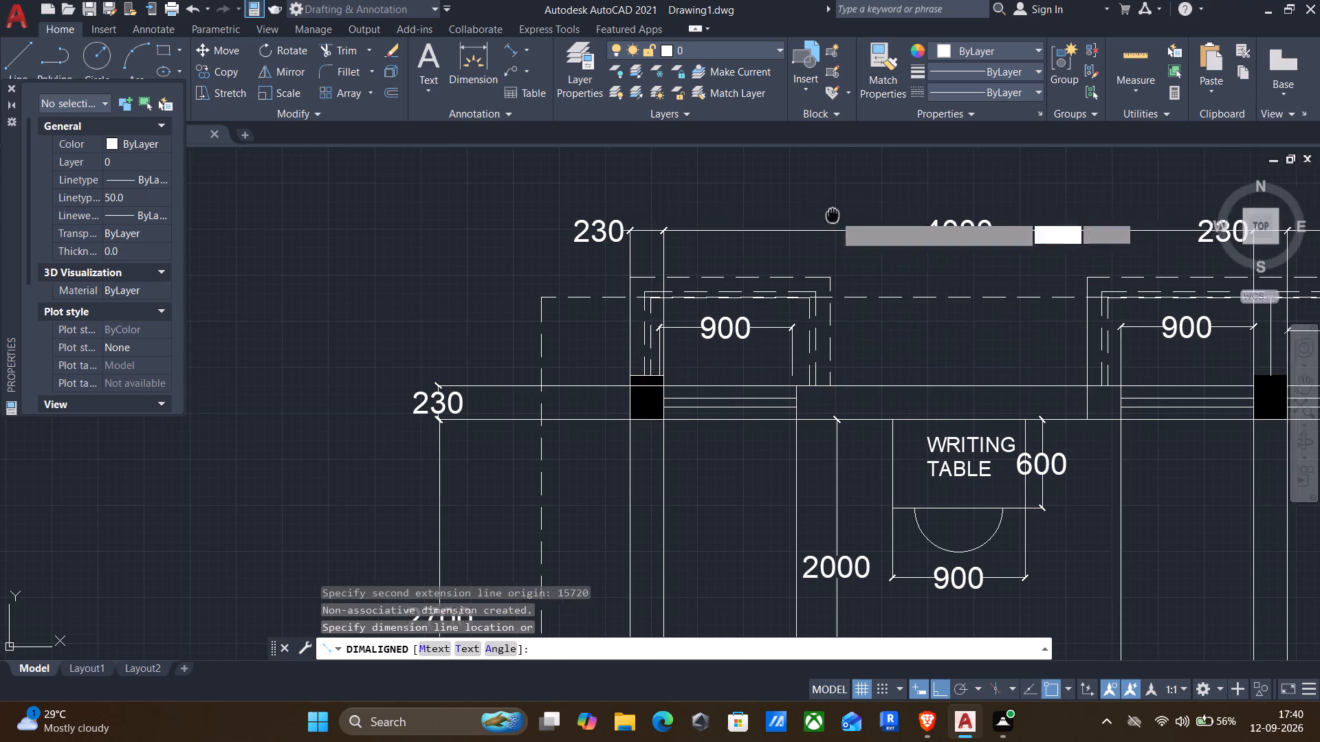
middle_click_drag(815, 216, 566, 277)
middle_click_drag(744, 222, 350, 364)
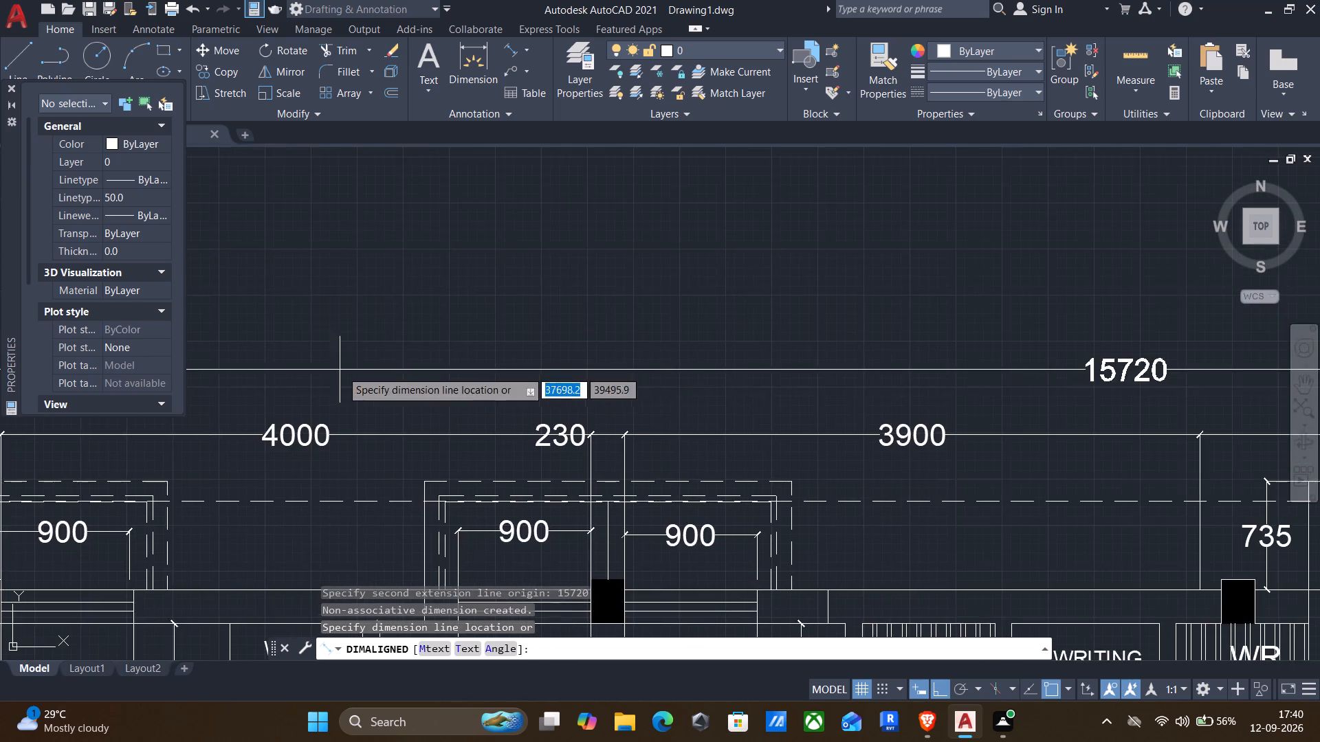
scroll(700, 396, "down", 3)
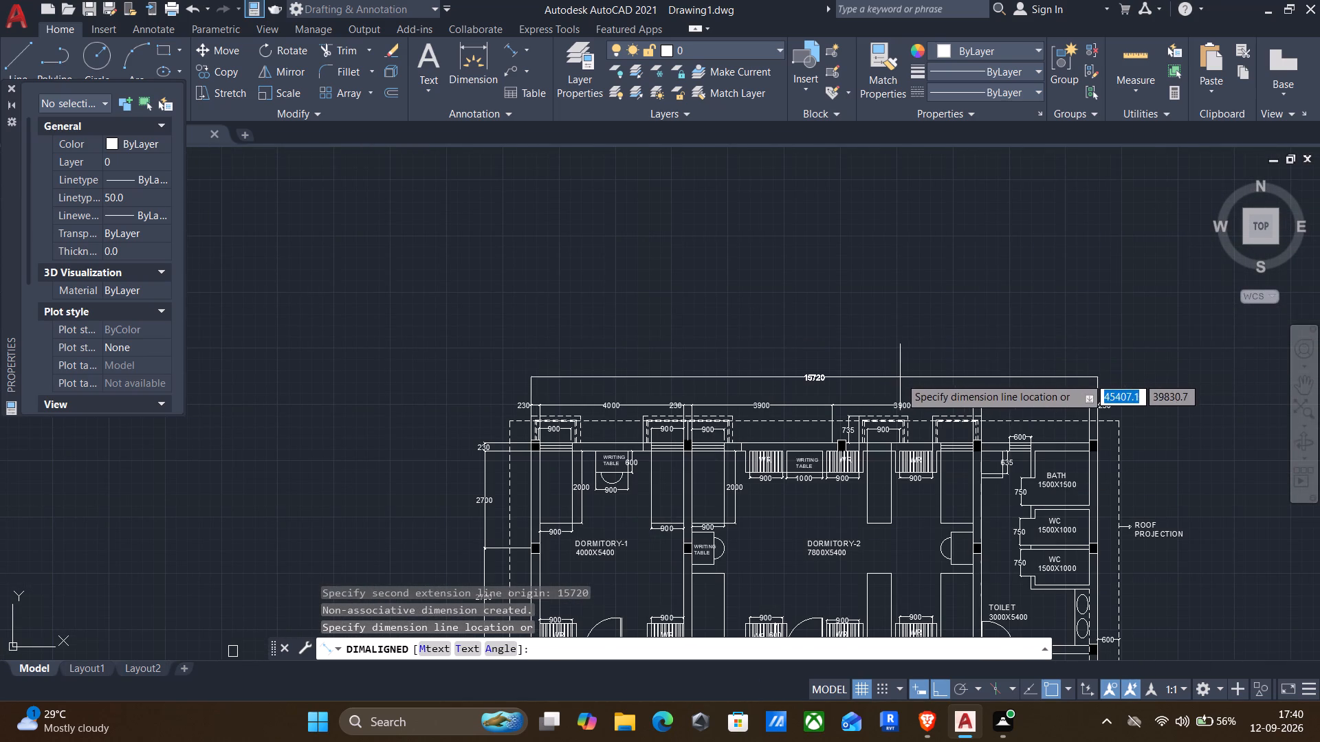
scroll(900, 378, "up", 2)
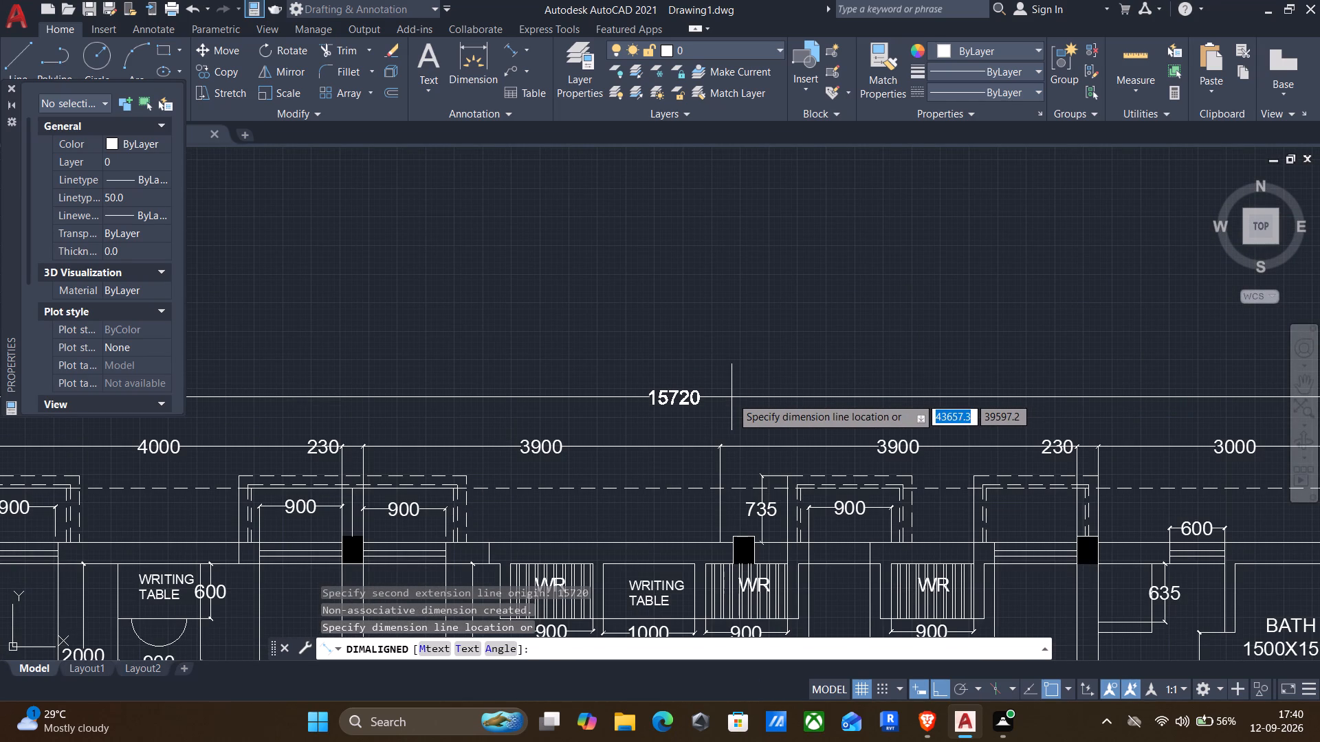
left_click(729, 397)
Add an aligned overall depth dimension of 7587 from the north wall's outer face southward, placed west of the existing dimension string.
middle_click_drag(723, 424, 977, 263)
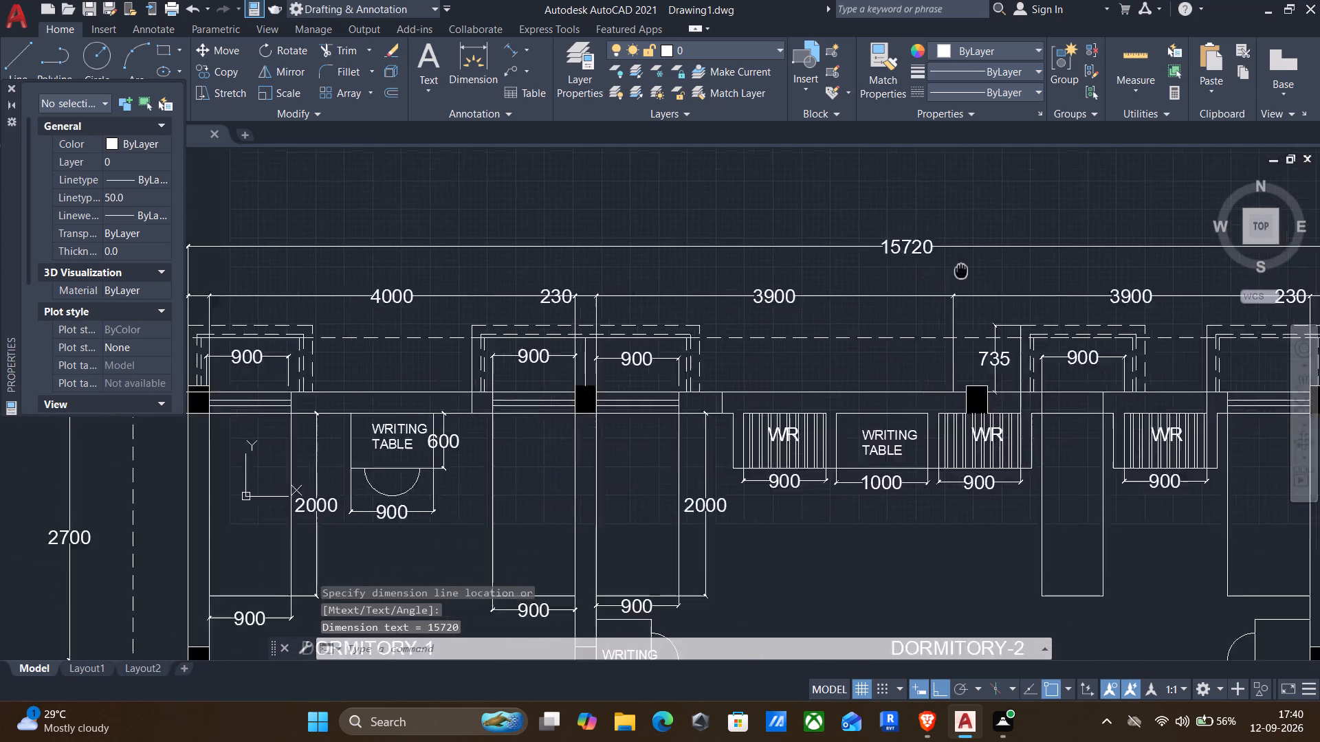
middle_click_drag(977, 263, 1036, 235)
middle_click_drag(443, 465, 679, 306)
scroll(523, 185, "up", 2)
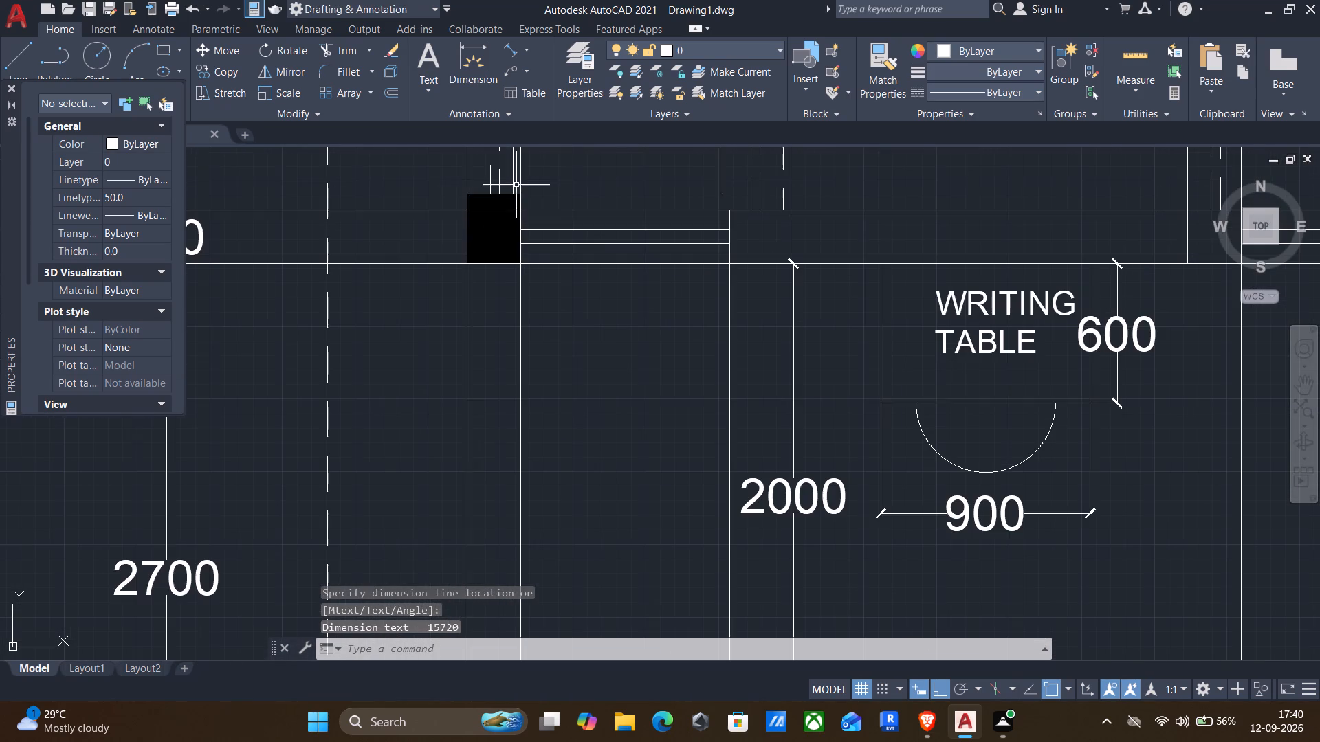
key("Return")
left_click(519, 210)
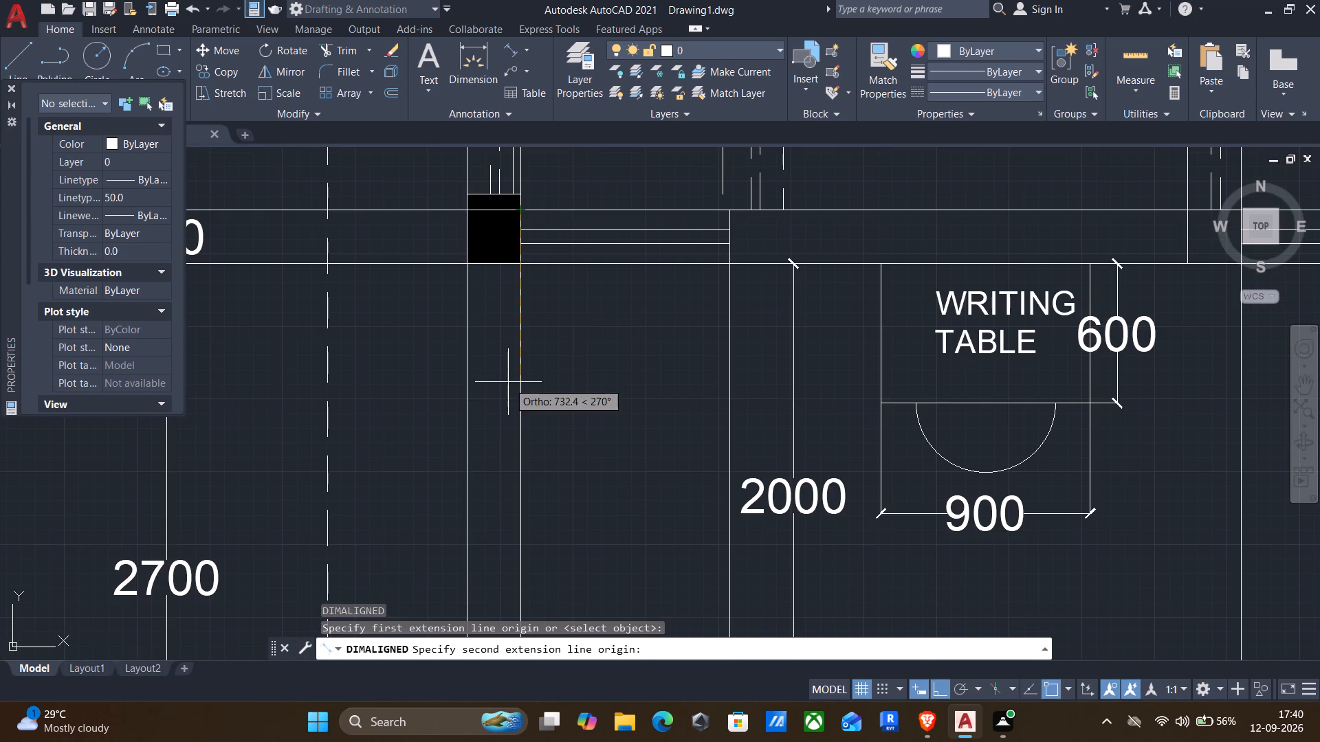
middle_click_drag(508, 387, 560, 241)
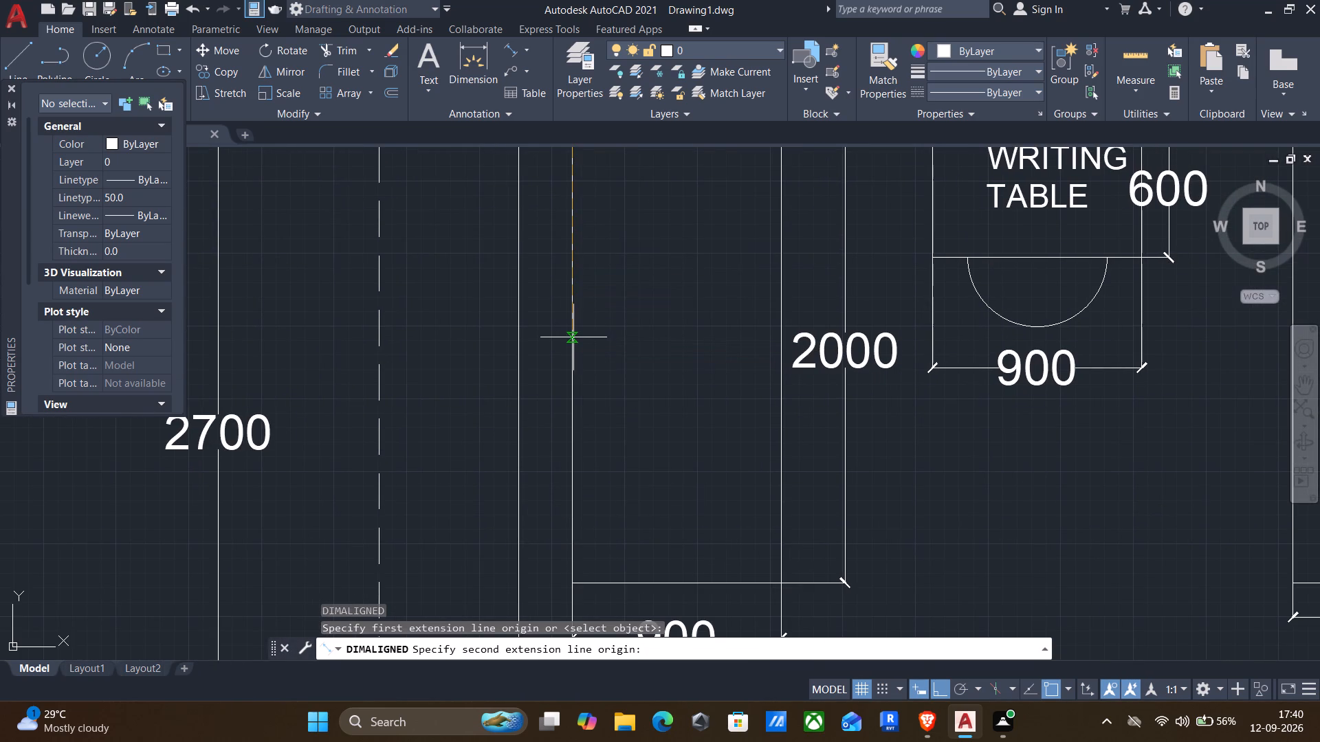
key("7")
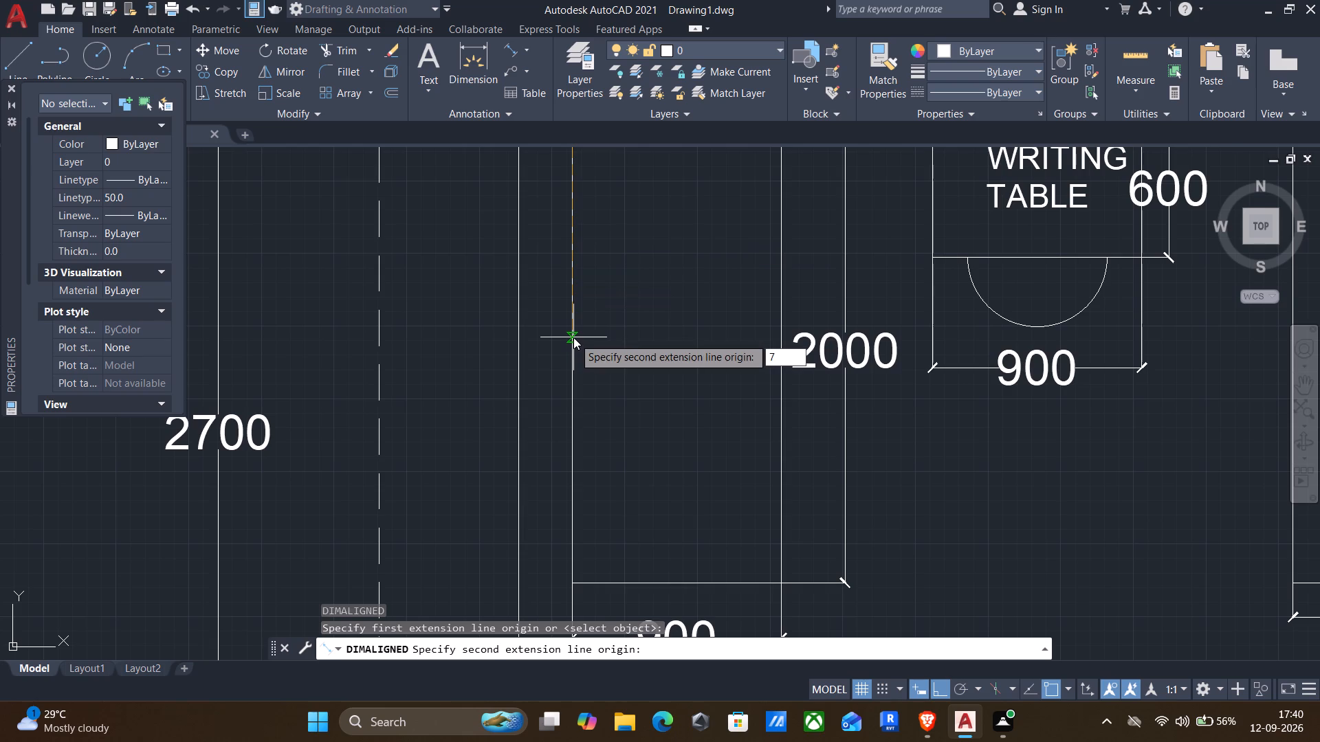
type("587")
key("Return")
middle_click_drag(528, 401, 642, 181)
scroll(646, 177, "down", 2)
middle_click_drag(611, 282, 713, 115)
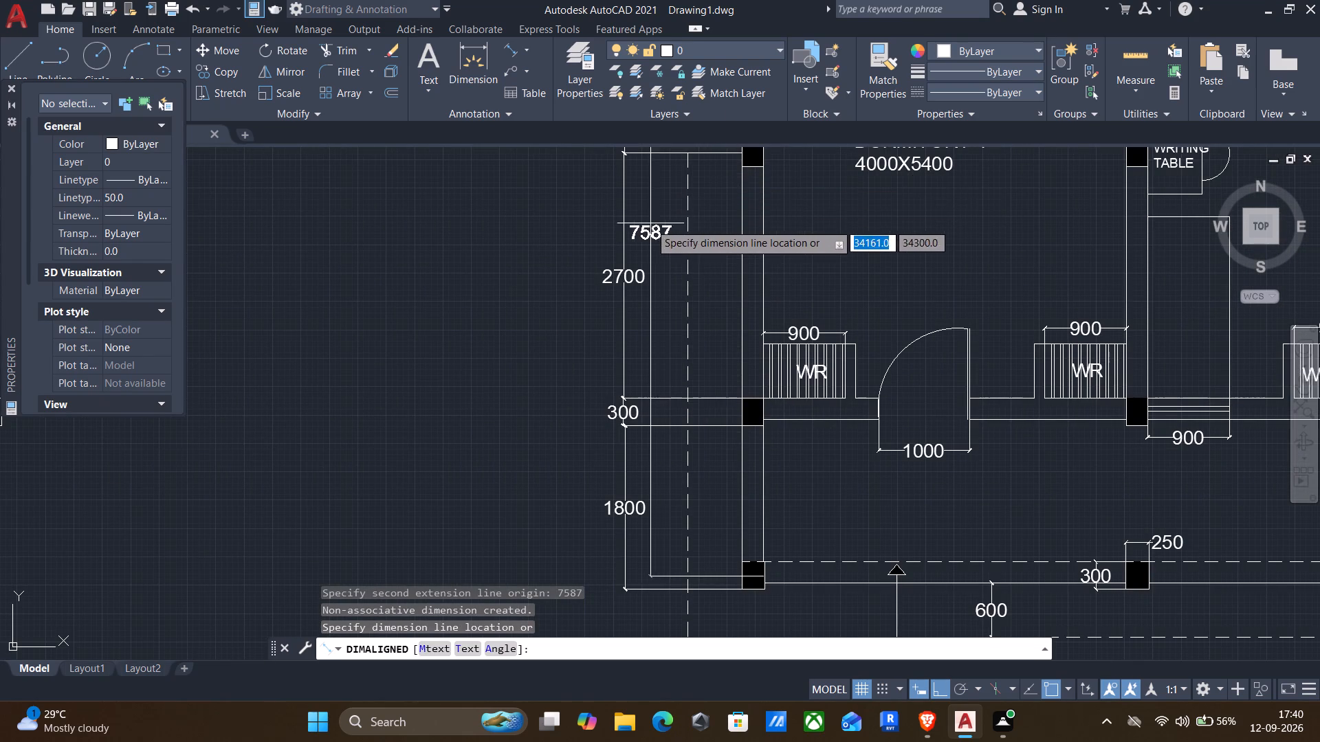
middle_click_drag(568, 247, 583, 240)
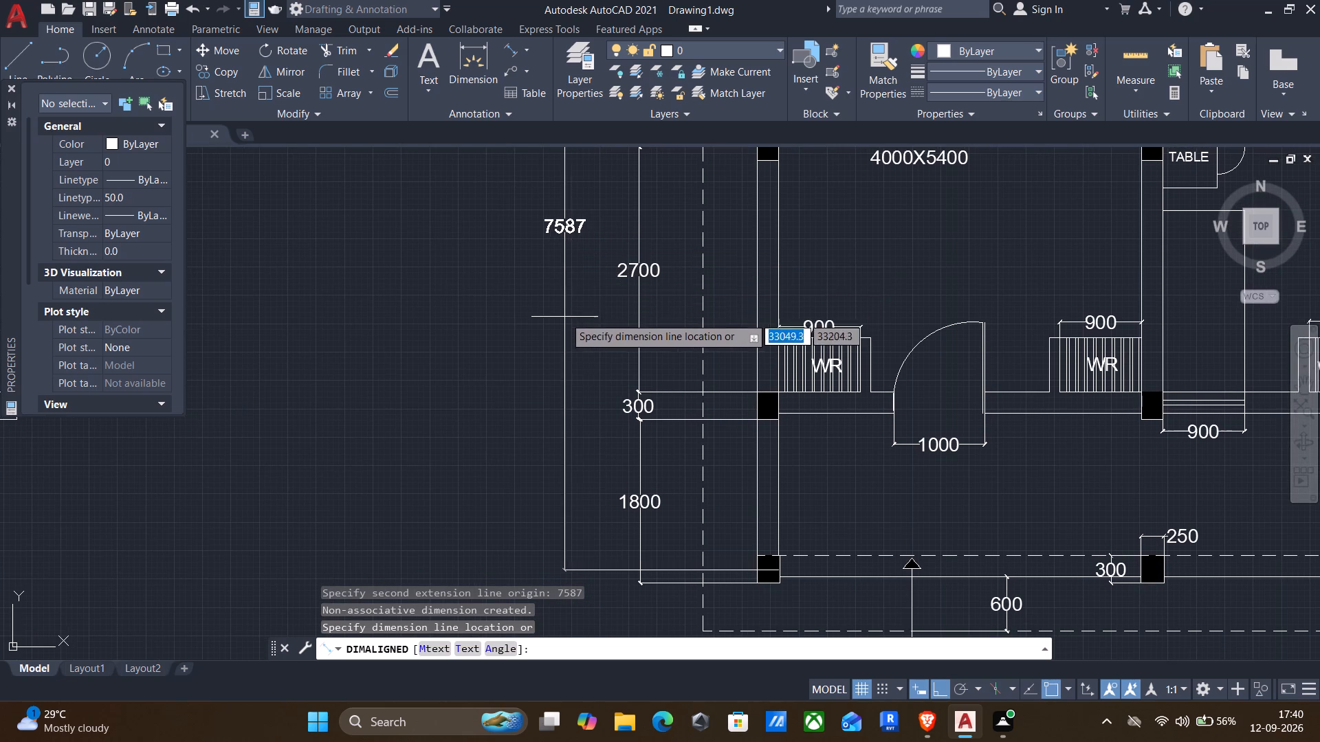
middle_click_drag(564, 319, 580, 316)
scroll(586, 315, "down", 1)
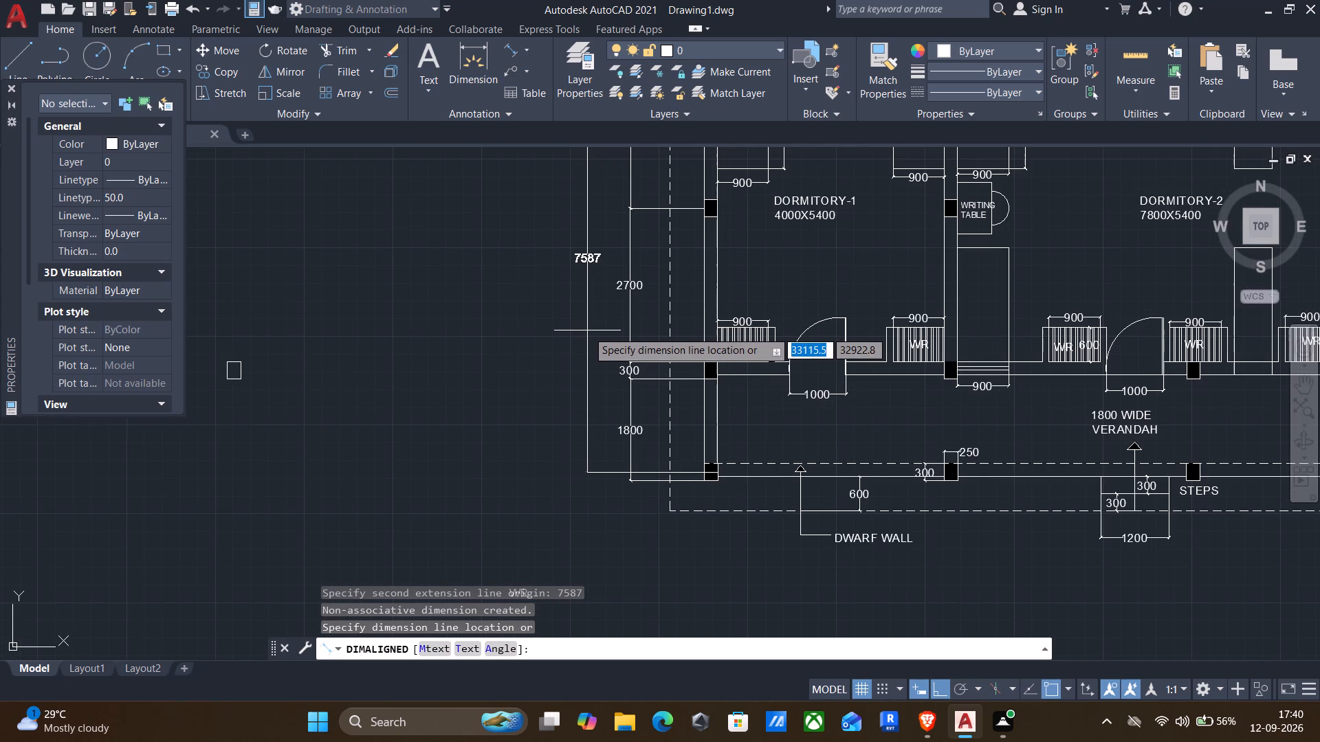
left_click(587, 330)
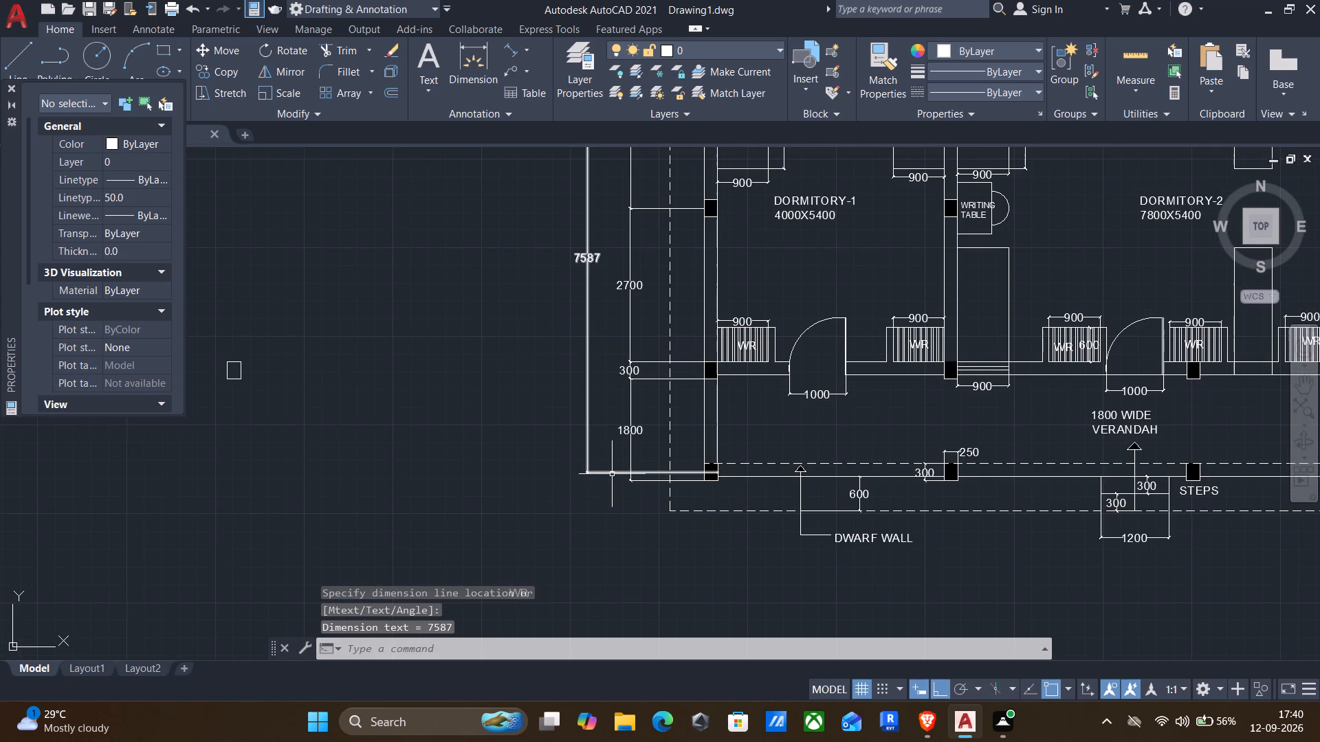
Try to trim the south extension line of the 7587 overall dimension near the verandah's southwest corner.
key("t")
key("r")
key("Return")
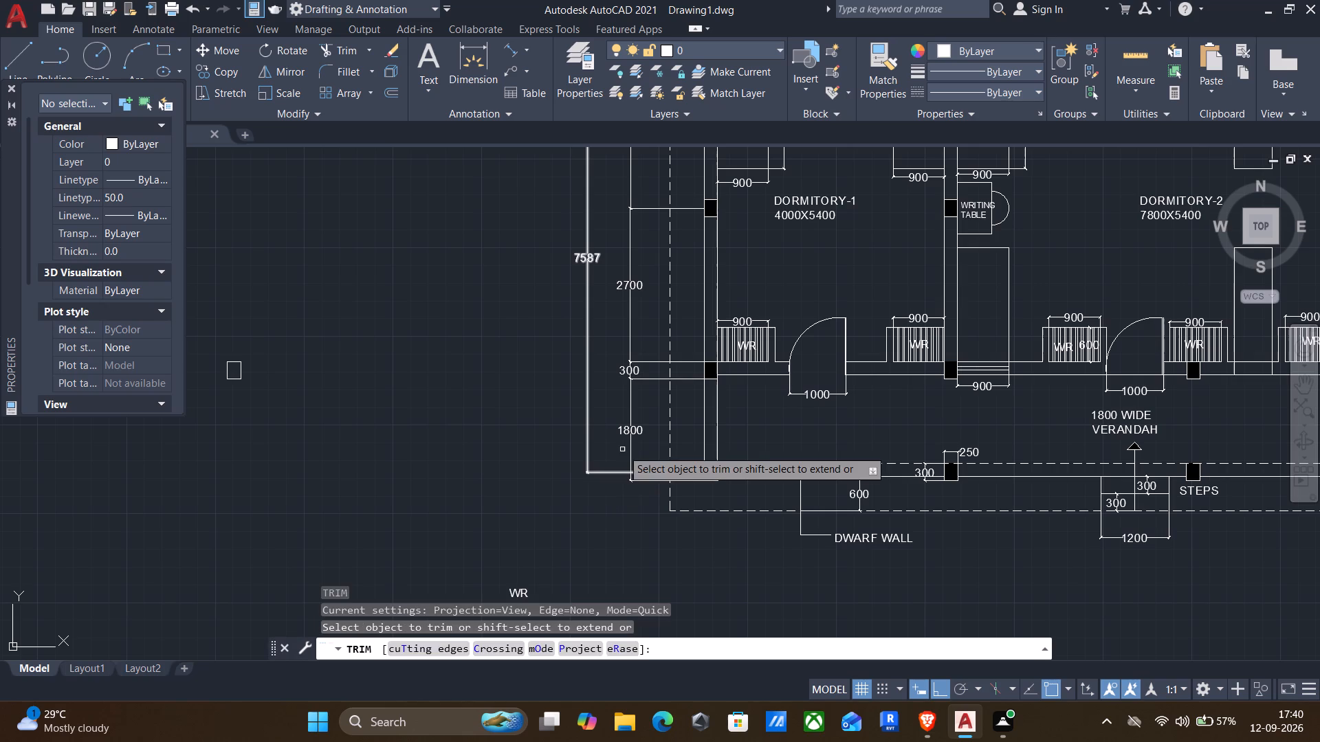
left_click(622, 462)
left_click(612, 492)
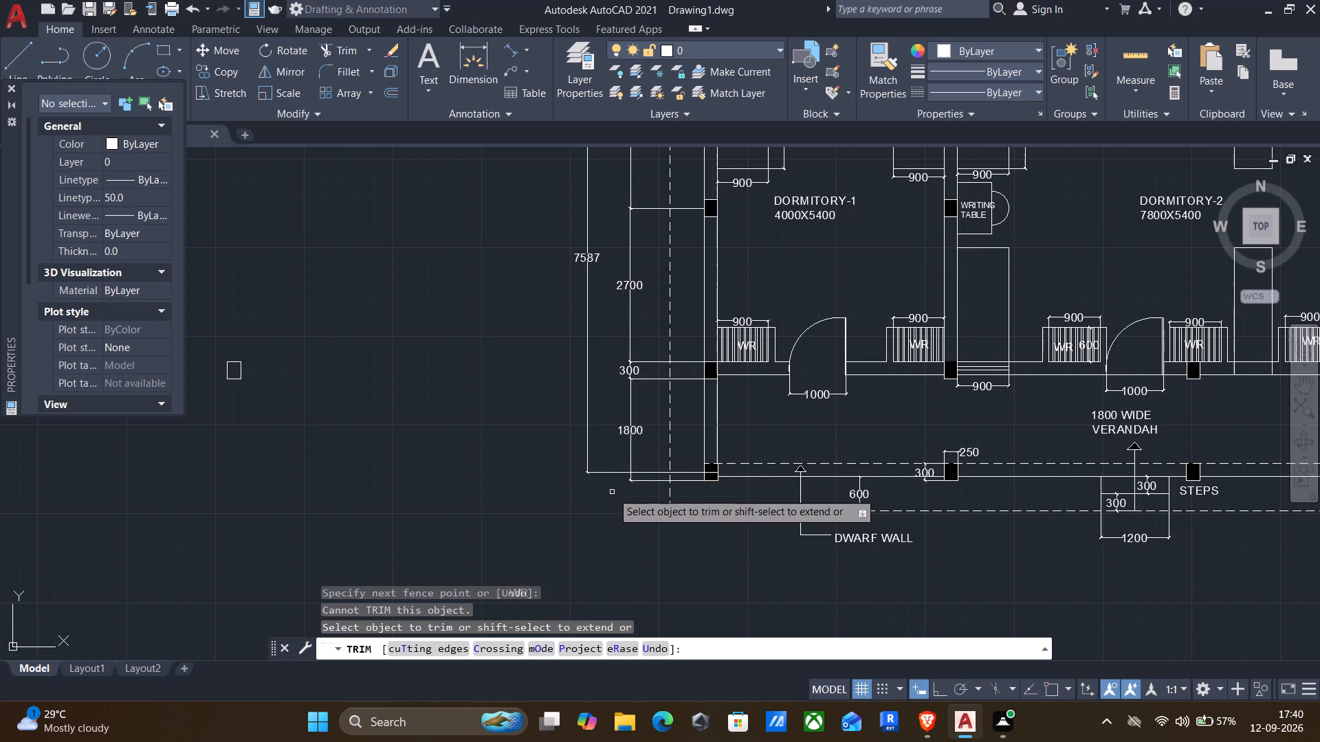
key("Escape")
Erase the stray small rectangle west of the plan and the stray WR label southwest of it.
middle_click_drag(620, 484, 560, 519)
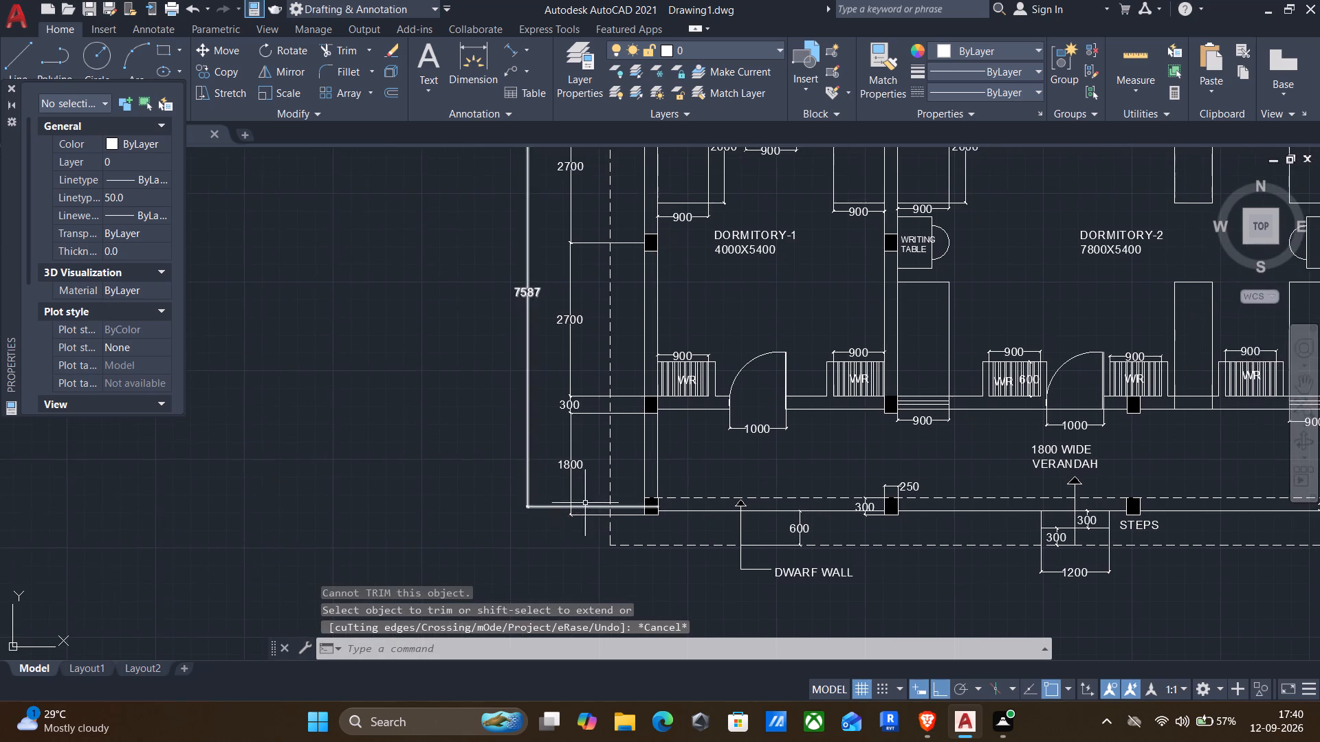
scroll(587, 493, "down", 1)
middle_click_drag(610, 462, 553, 477)
left_click_drag(336, 521, 338, 504)
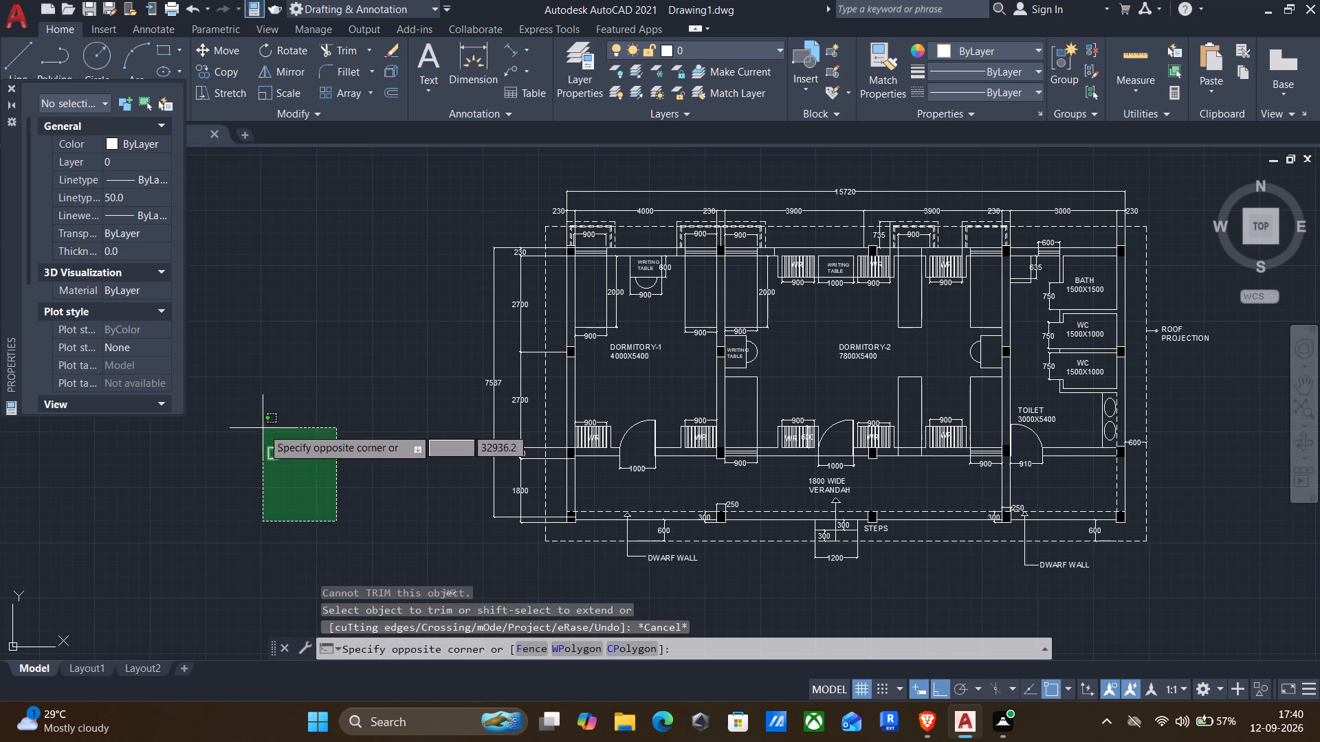
left_click(250, 423)
key("Delete")
scroll(305, 442, "down", 2)
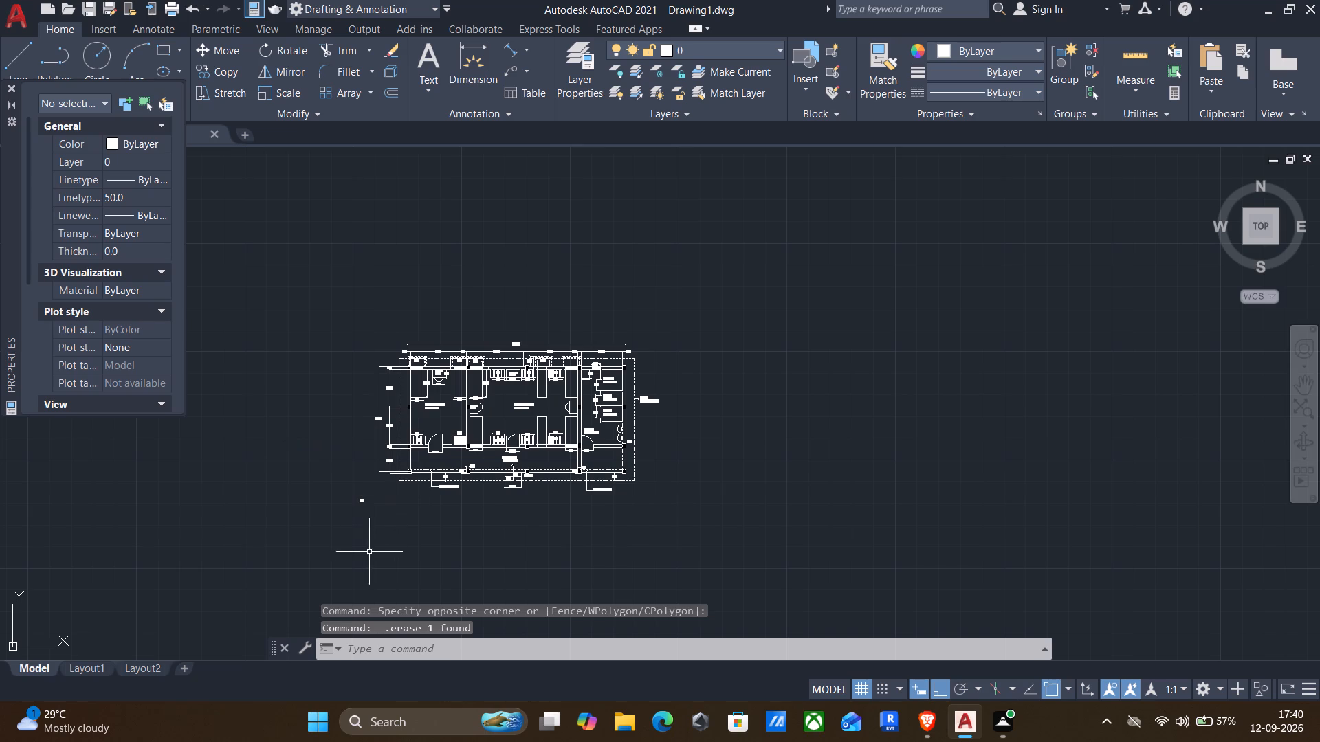
left_click(385, 535)
left_click(326, 494)
key("Delete")
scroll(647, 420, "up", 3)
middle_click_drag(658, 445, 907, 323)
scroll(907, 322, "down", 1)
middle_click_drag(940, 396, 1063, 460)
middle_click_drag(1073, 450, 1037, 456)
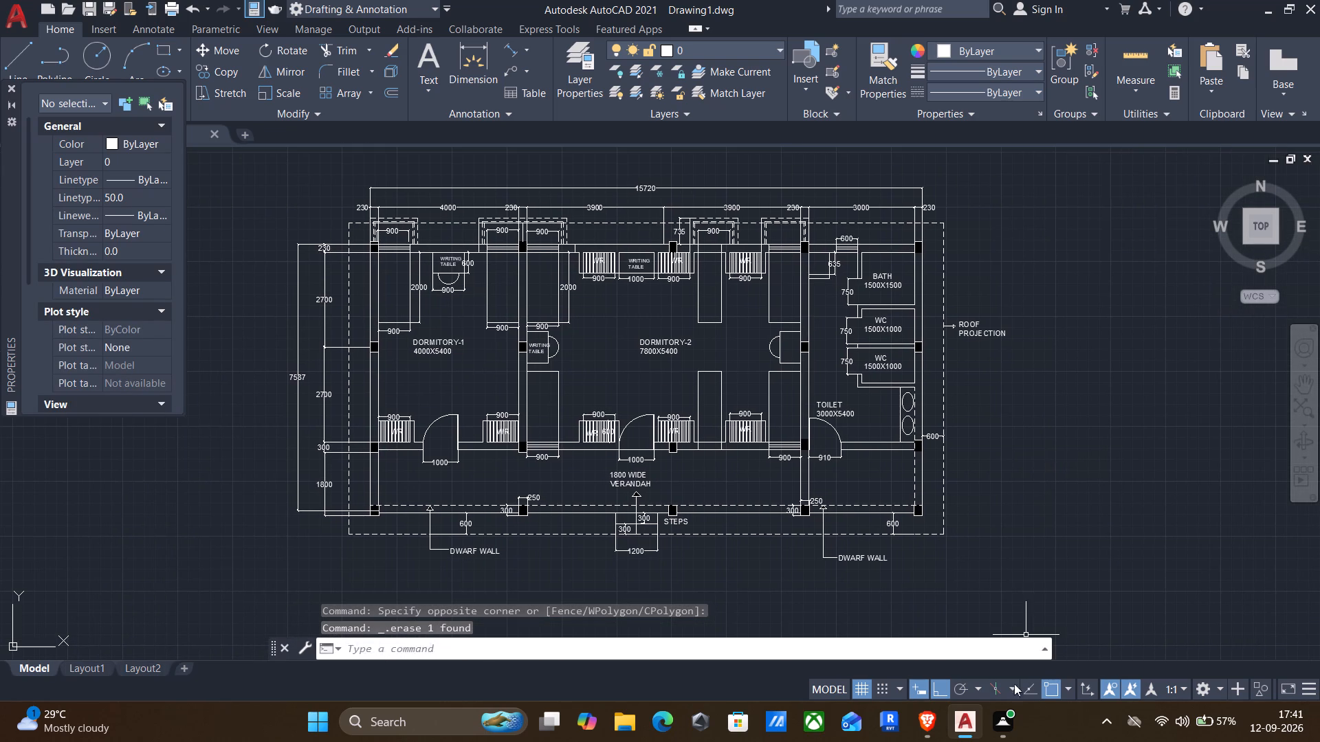
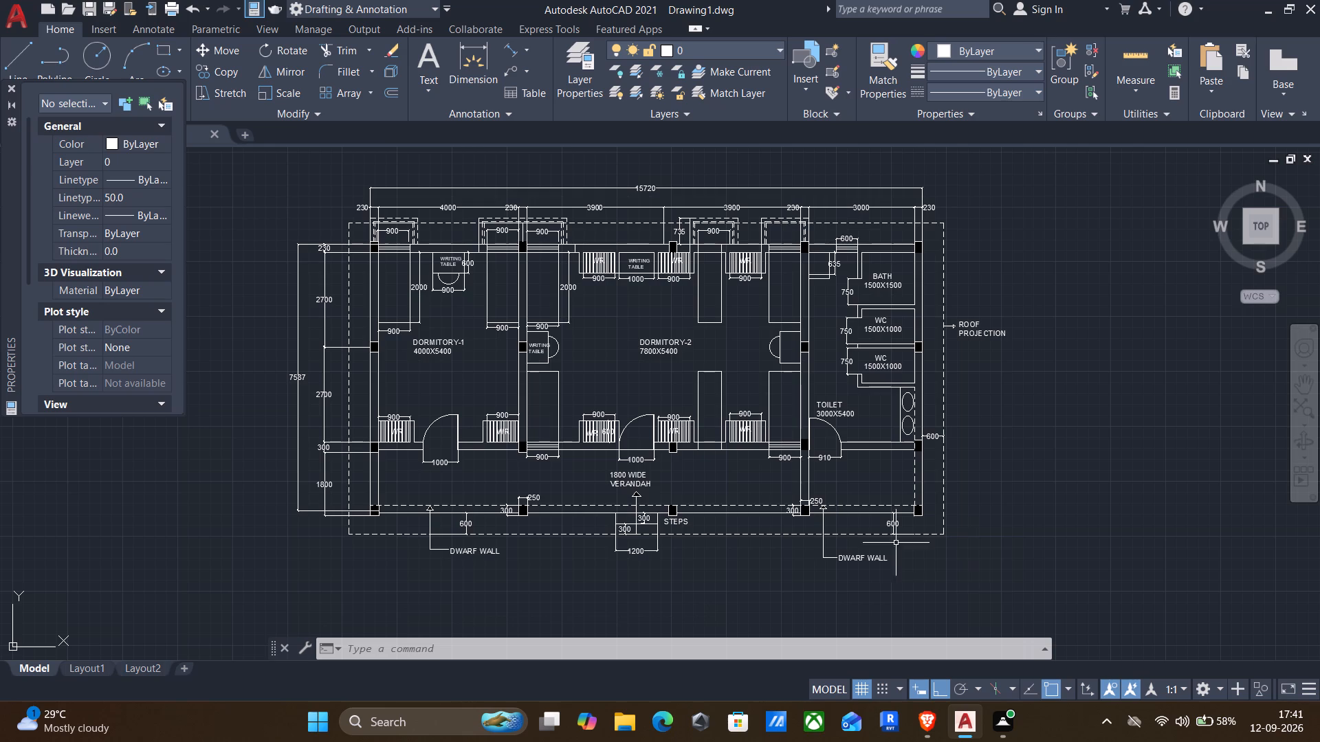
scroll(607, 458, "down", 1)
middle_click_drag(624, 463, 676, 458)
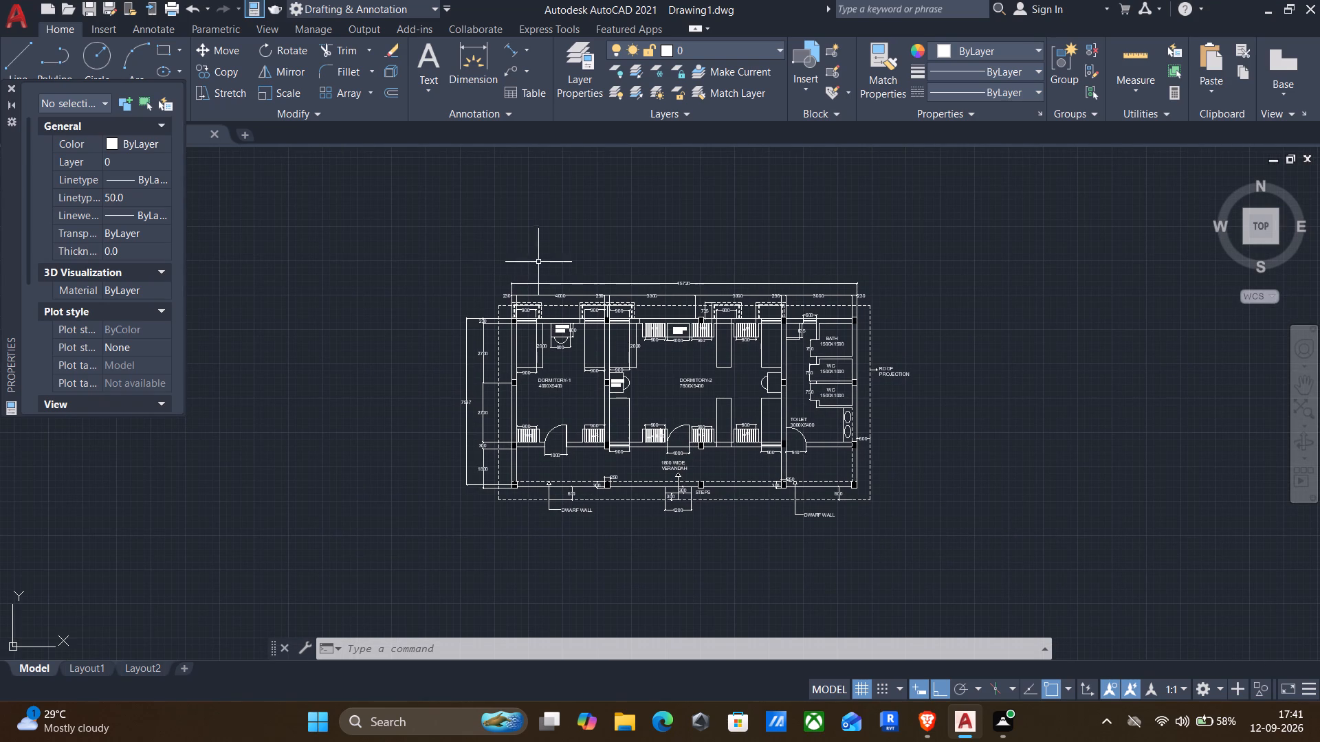
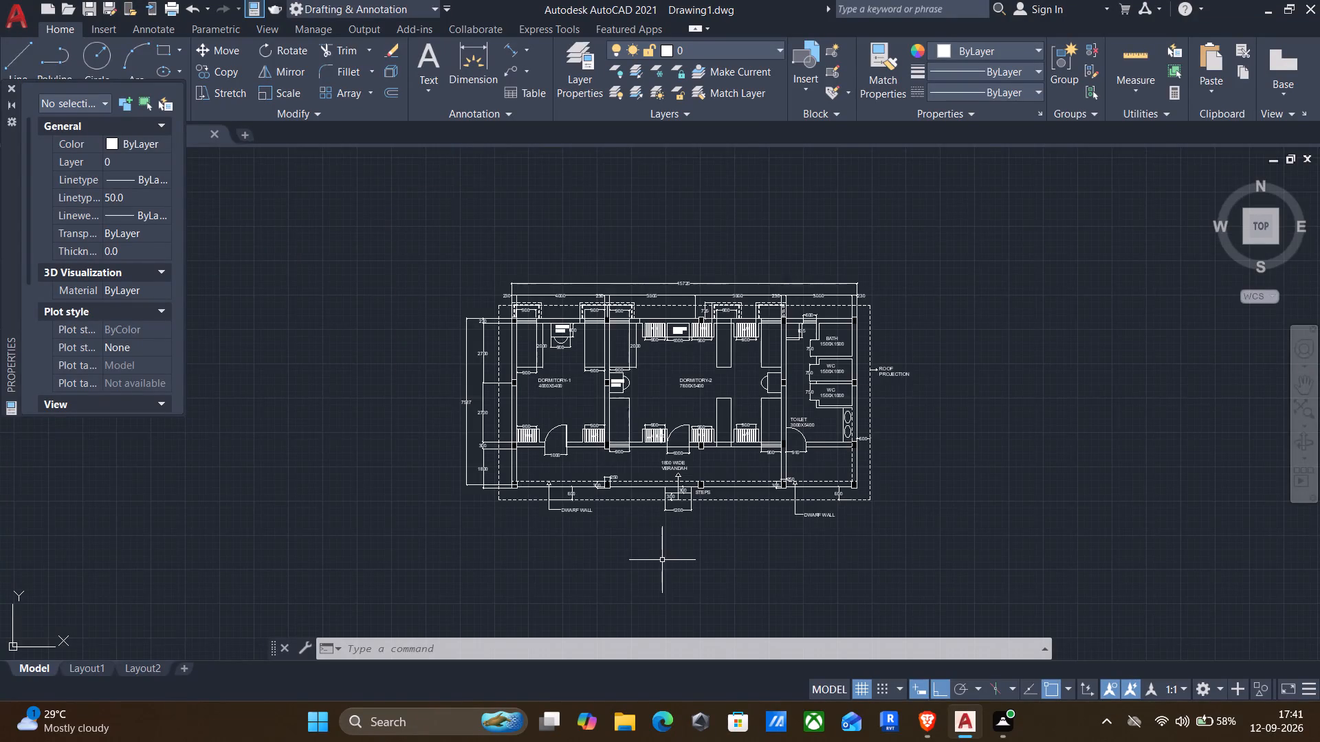
Copy the DWARF WALL label near the toilet end to the empty space below the steps' 1200 dimension, with Ortho off.
scroll(664, 561, "up", 1)
left_click(899, 489)
type("CO")
key("Return")
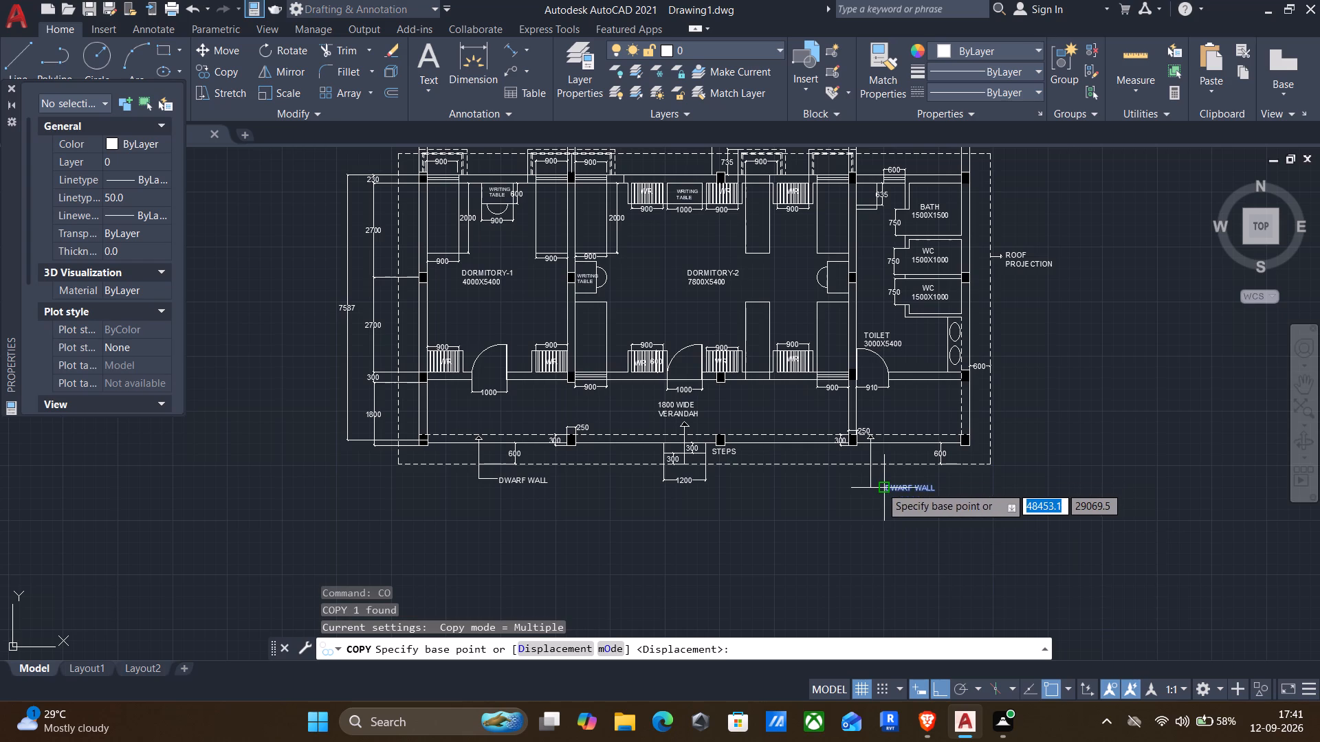
left_click(881, 486)
middle_click_drag(732, 546, 800, 499)
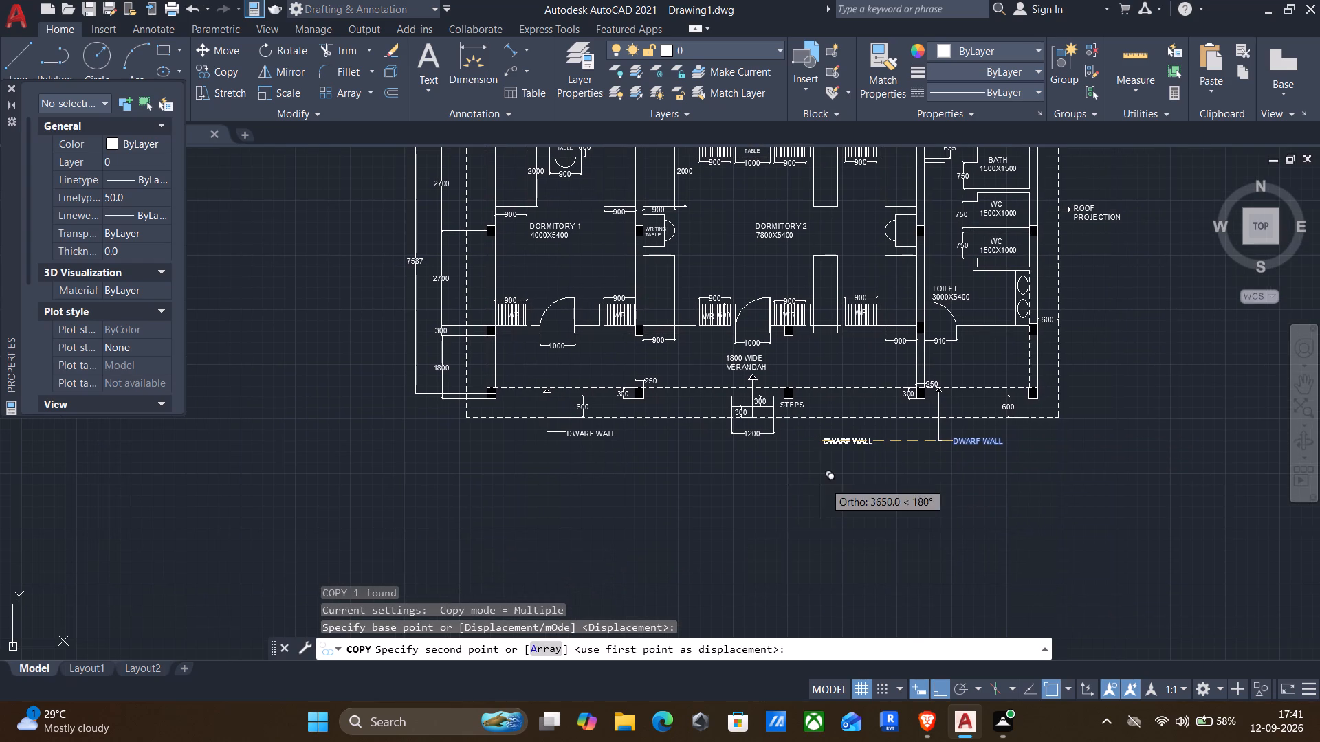
key("F8")
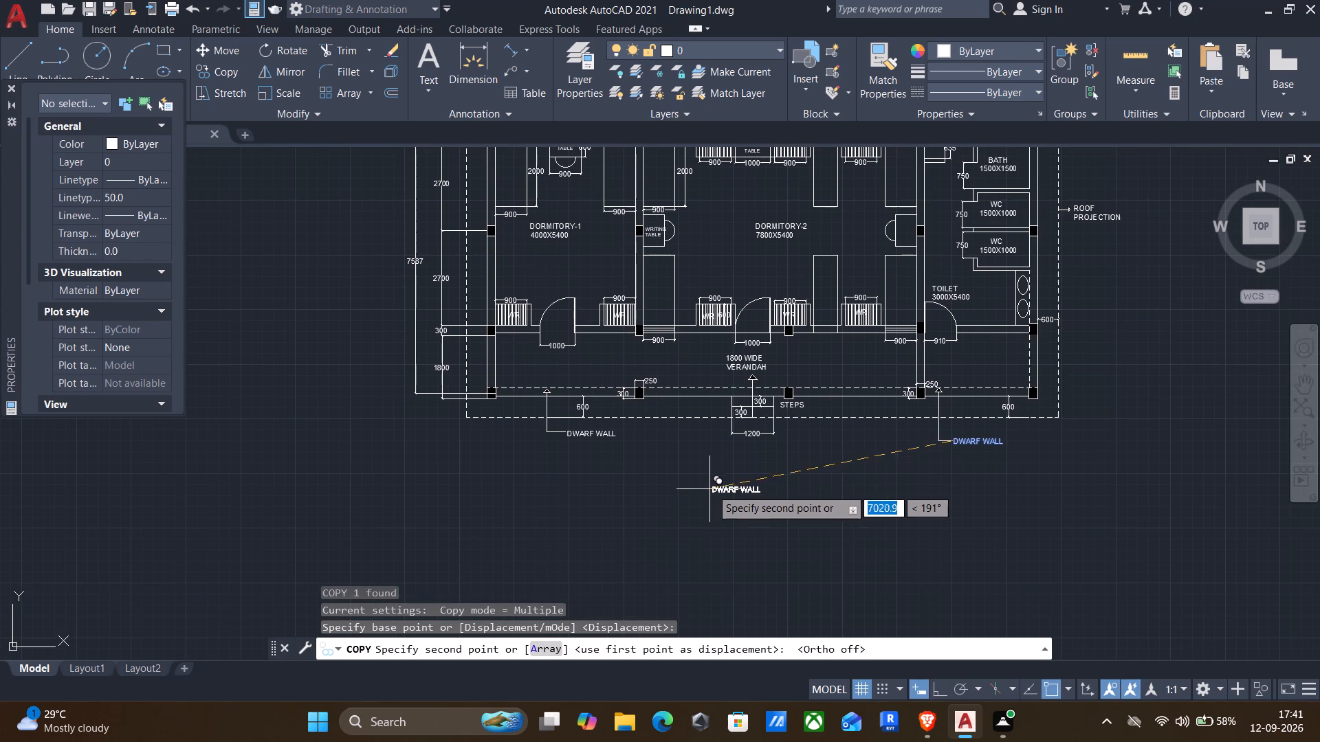
scroll(719, 486, "up", 2)
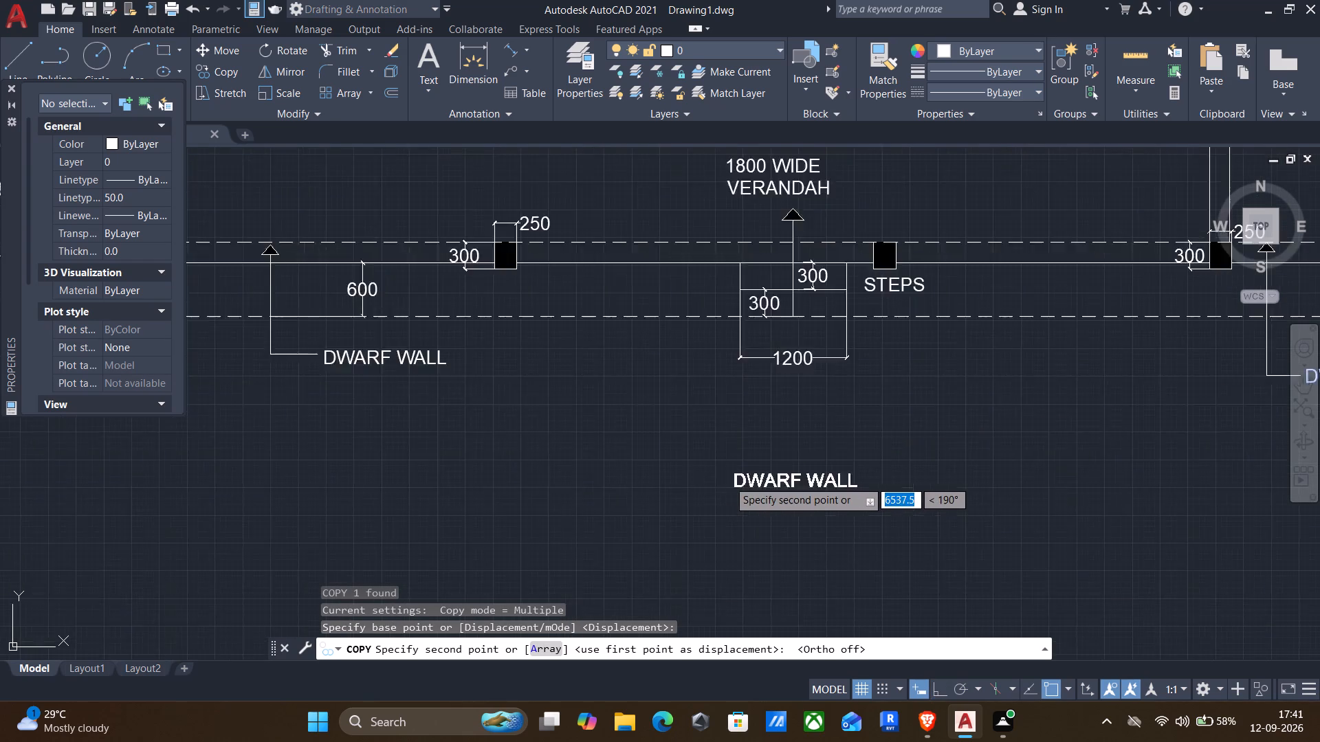
scroll(728, 480, "up", 1)
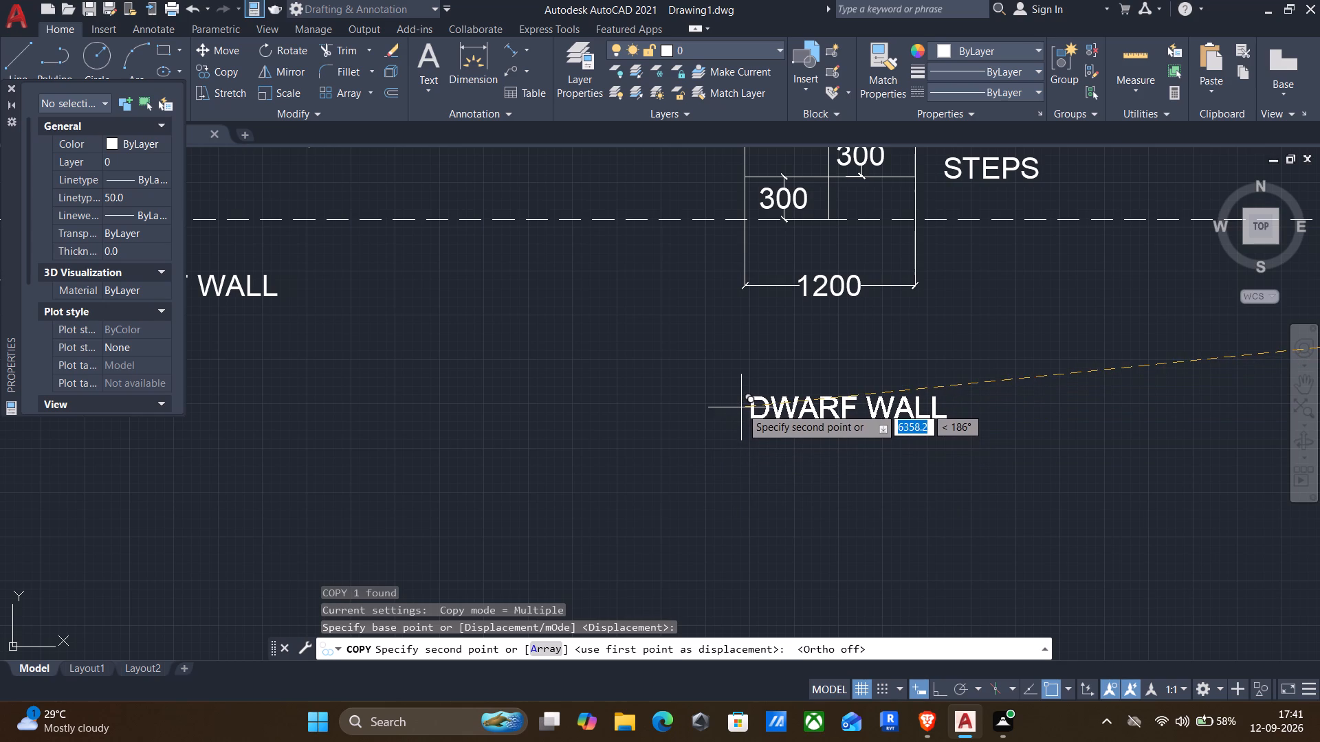
left_click(736, 406)
key("Escape")
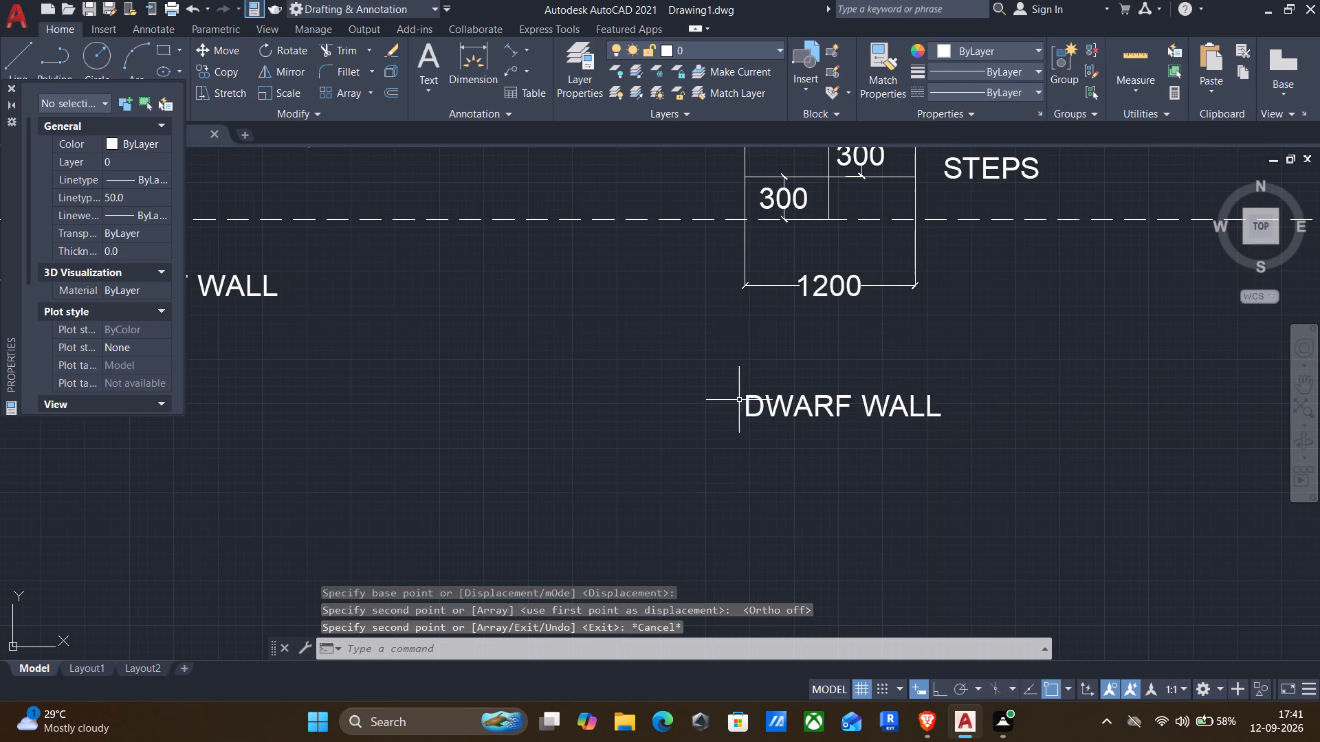
Change the copied label's text to PLAN OF A DORMITORY and widen its text box to about 3021 for a single line.
double_click(756, 396)
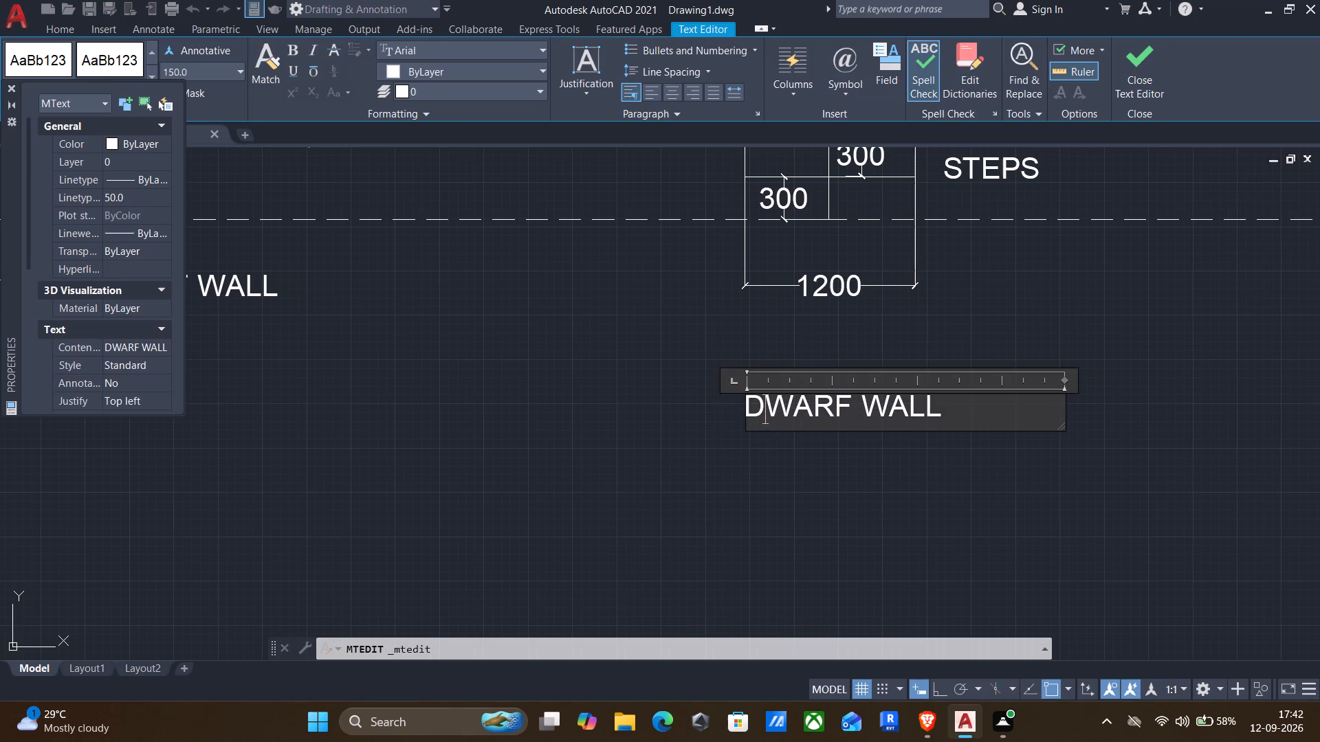
left_click_drag(947, 402, 492, 385)
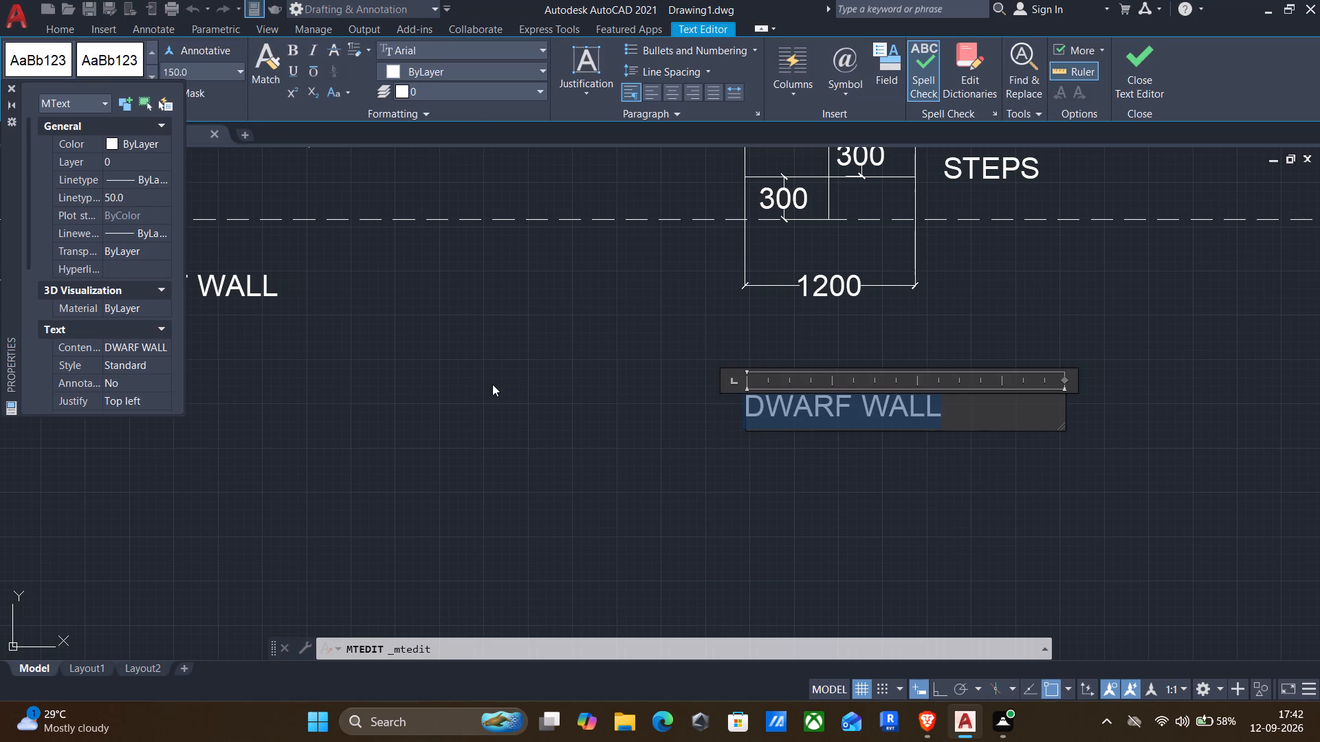
type("PLAN")
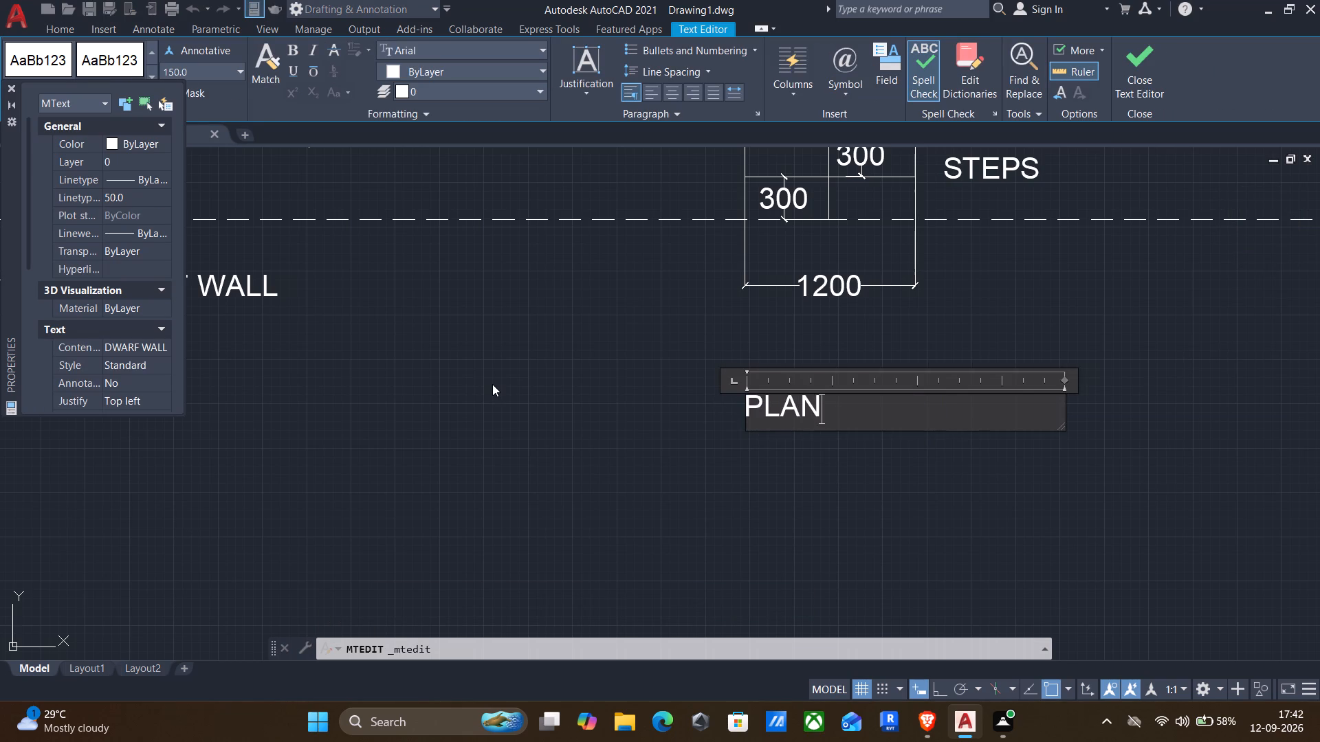
key("space")
type("OF A DOR")
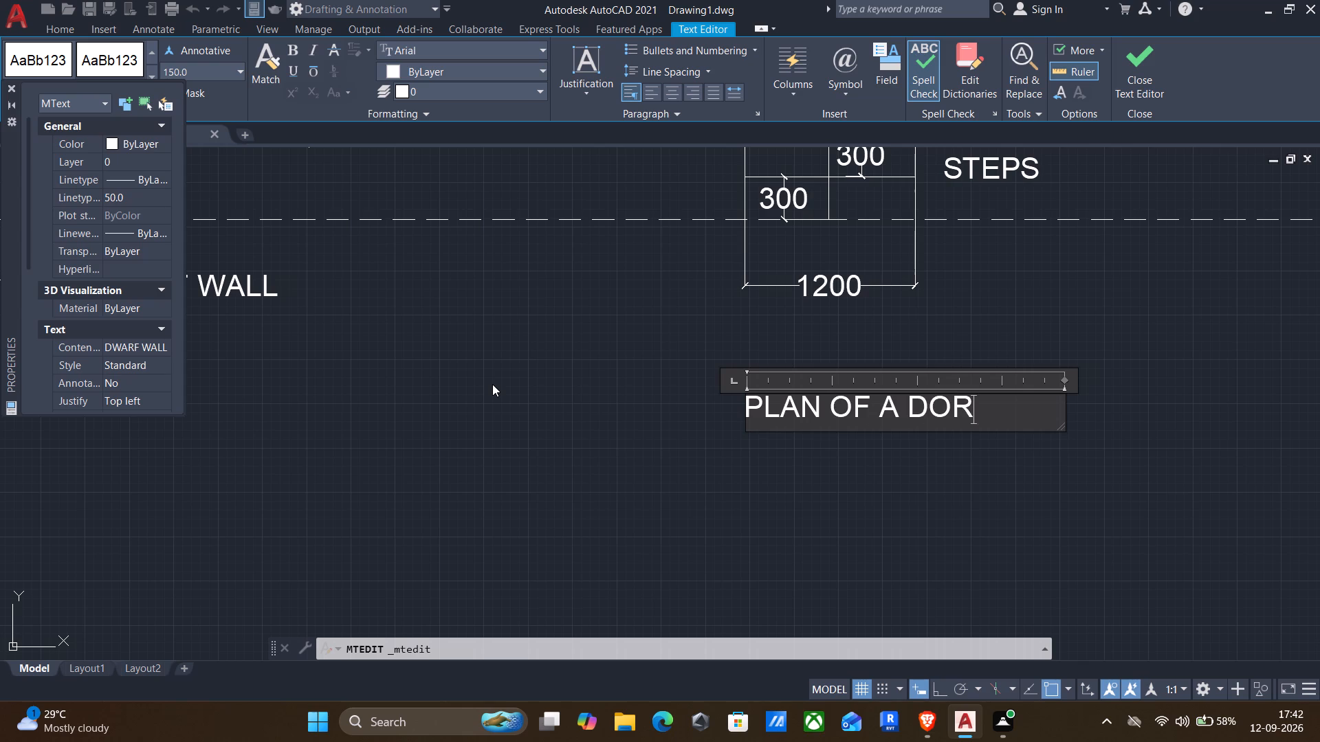
type("MI")
type("TORY")
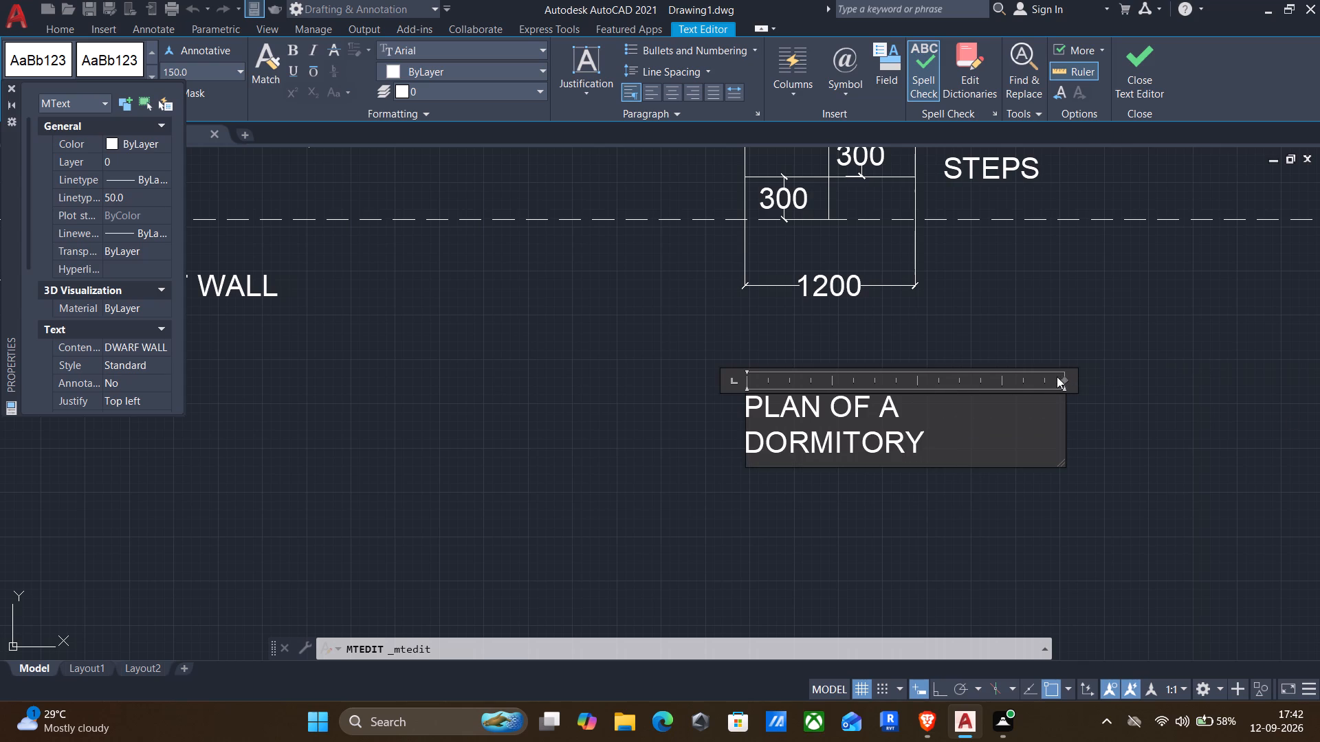
left_click_drag(1064, 398, 1160, 389)
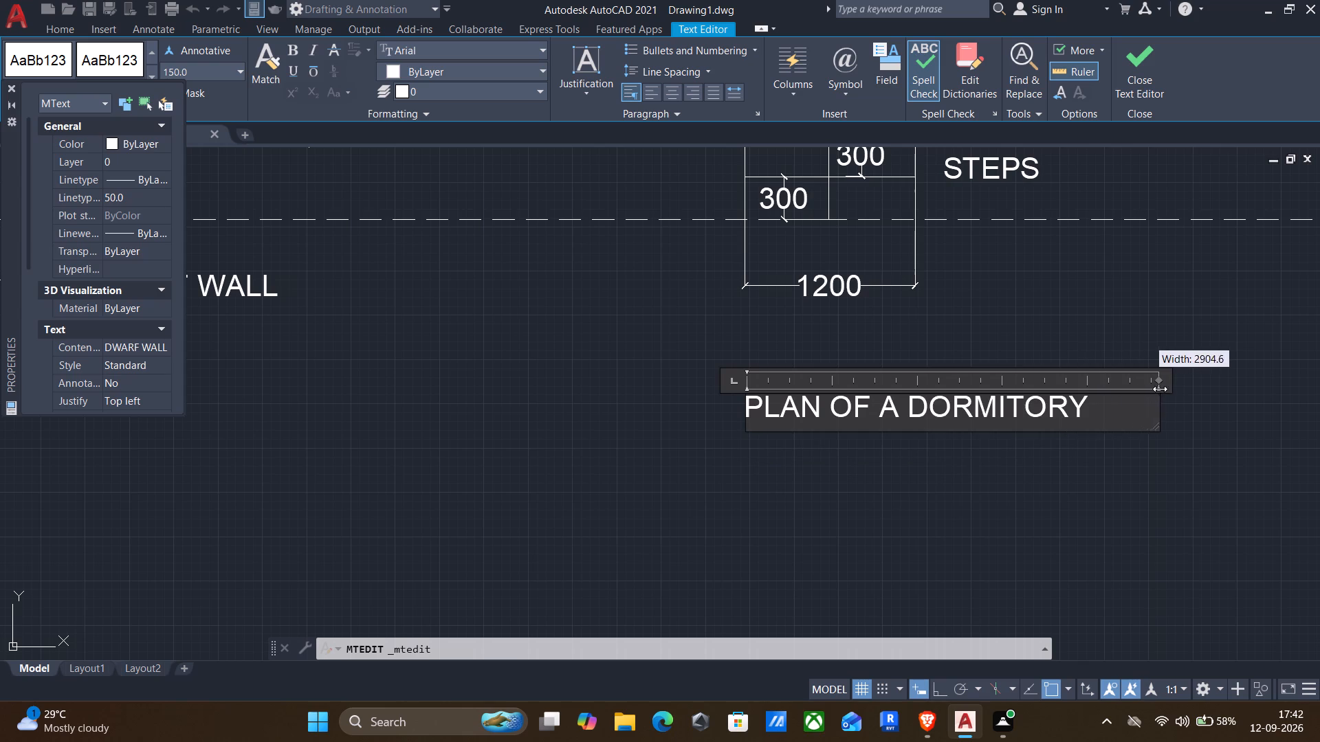
left_click_drag(1160, 389, 1175, 389)
middle_click_drag(1163, 502, 1015, 531)
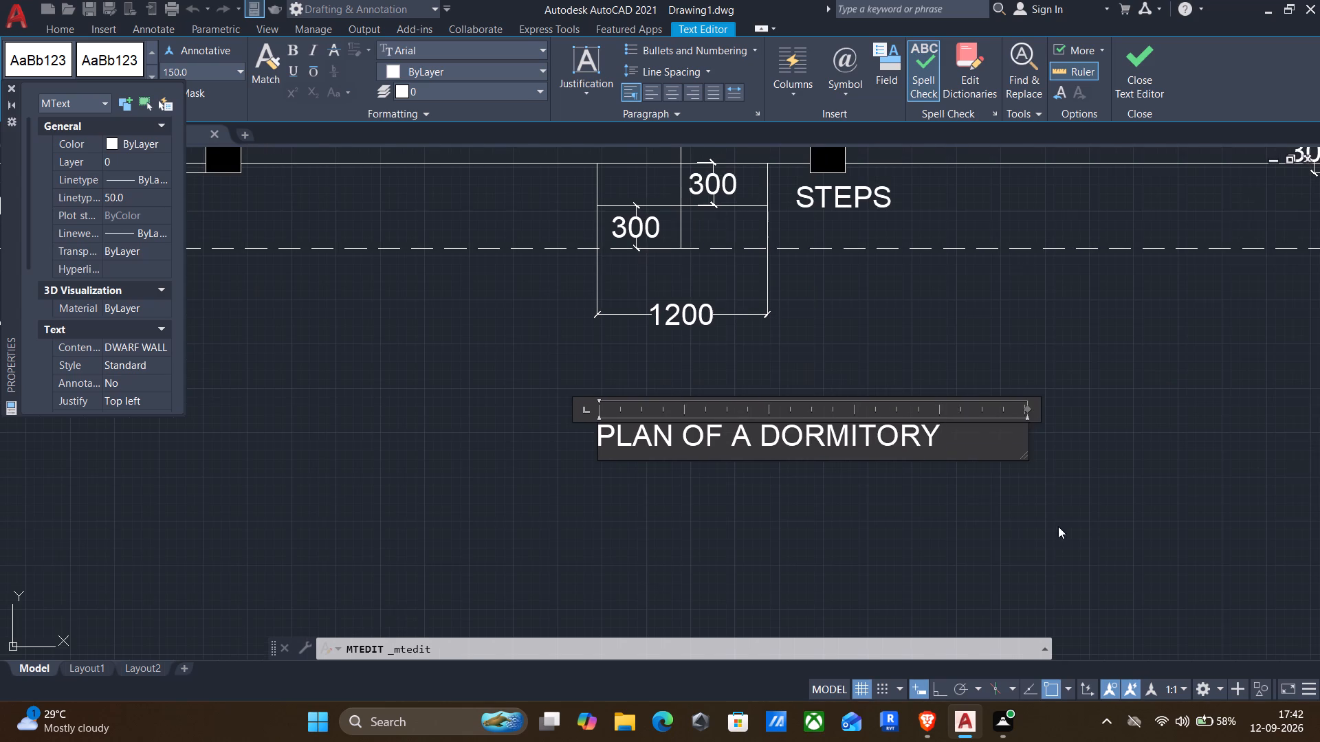
left_click(1071, 525)
Move the PLAN OF A DORMITORY title so that it sits more centrally beneath the entrance steps.
left_click_drag(386, 377, 445, 375)
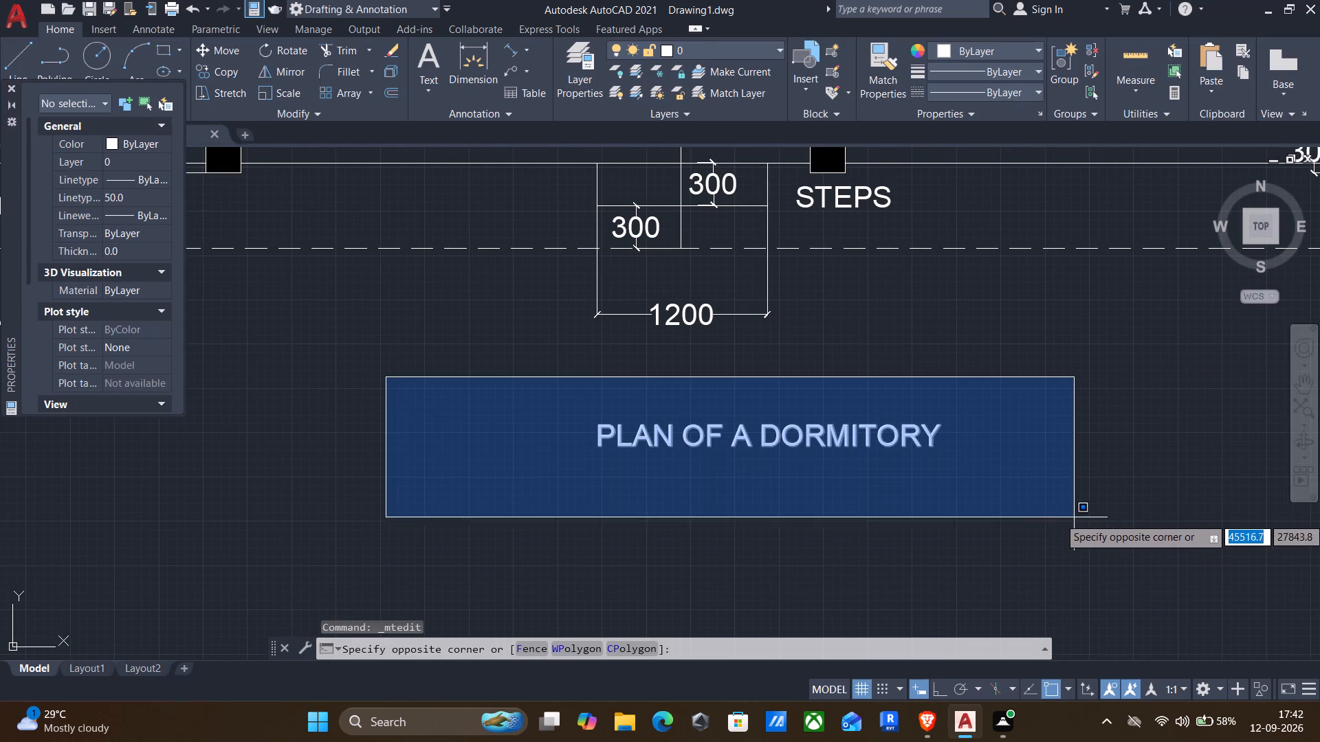
left_click(1034, 515)
key("m")
key("Return")
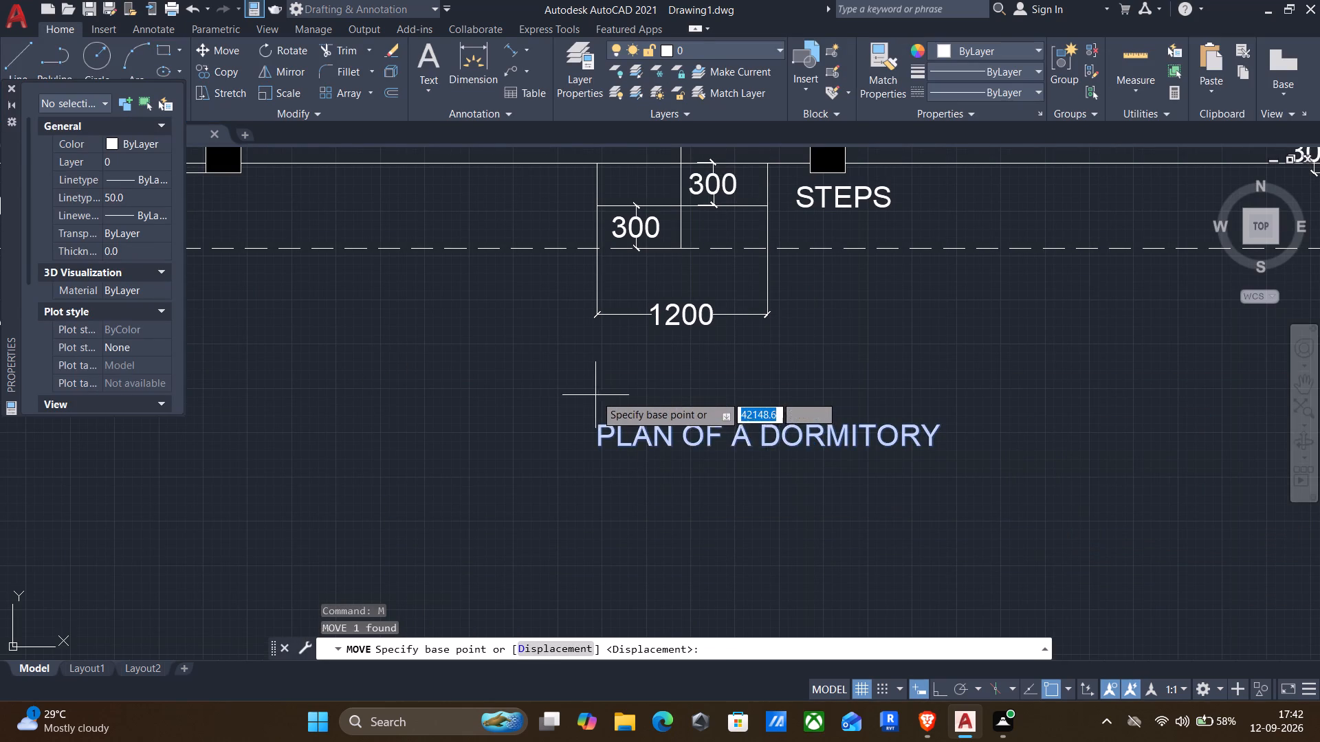
left_click(595, 426)
scroll(538, 393, "down", 2)
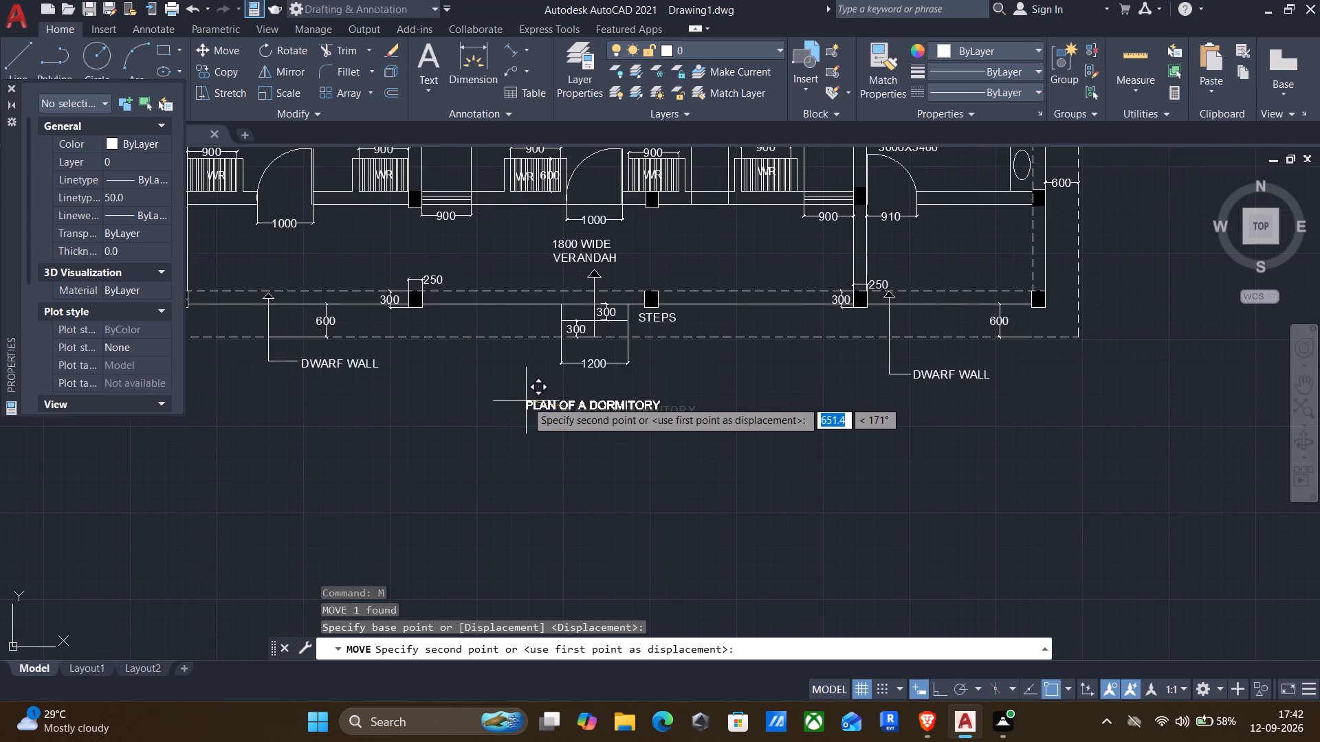
left_click(526, 401)
Set the title's text height to 250 and stretch its text box to about 8578 wide to keep it on one line.
scroll(529, 428, "down", 1)
left_click(527, 413)
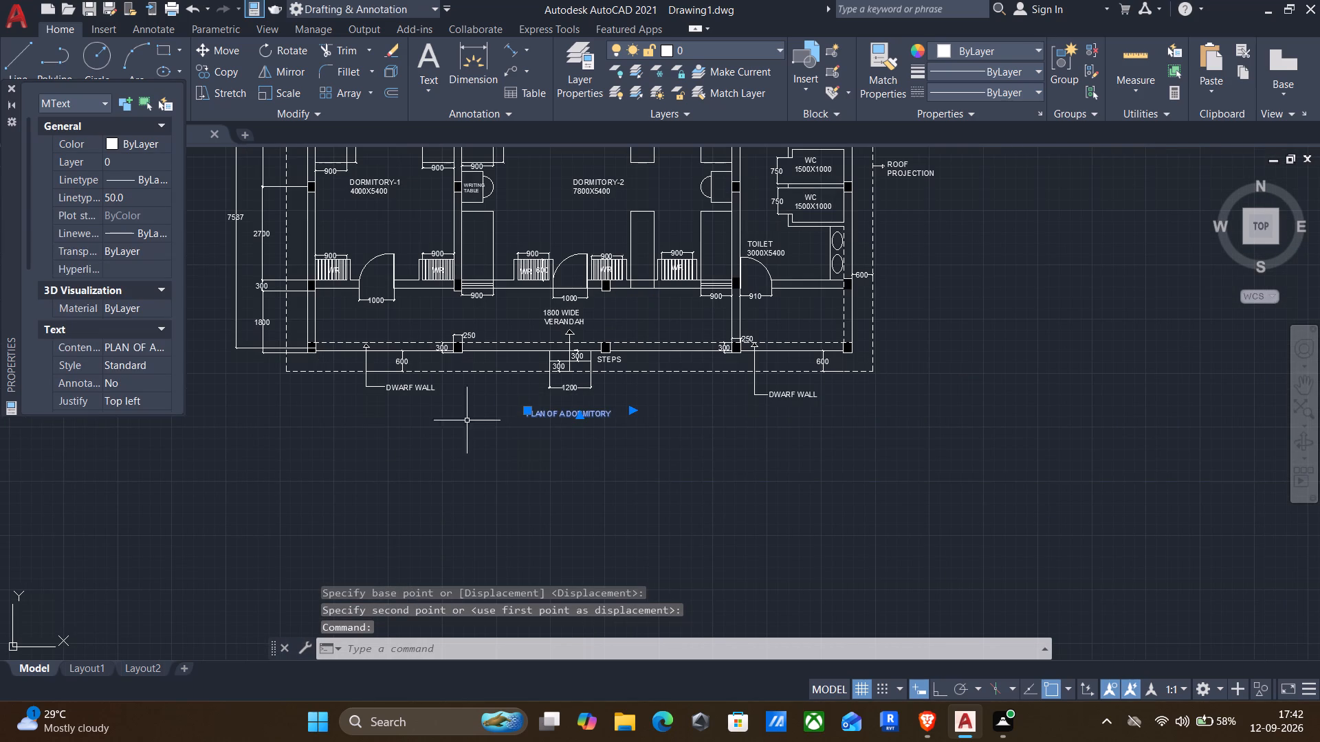
scroll(157, 387, "down", 2)
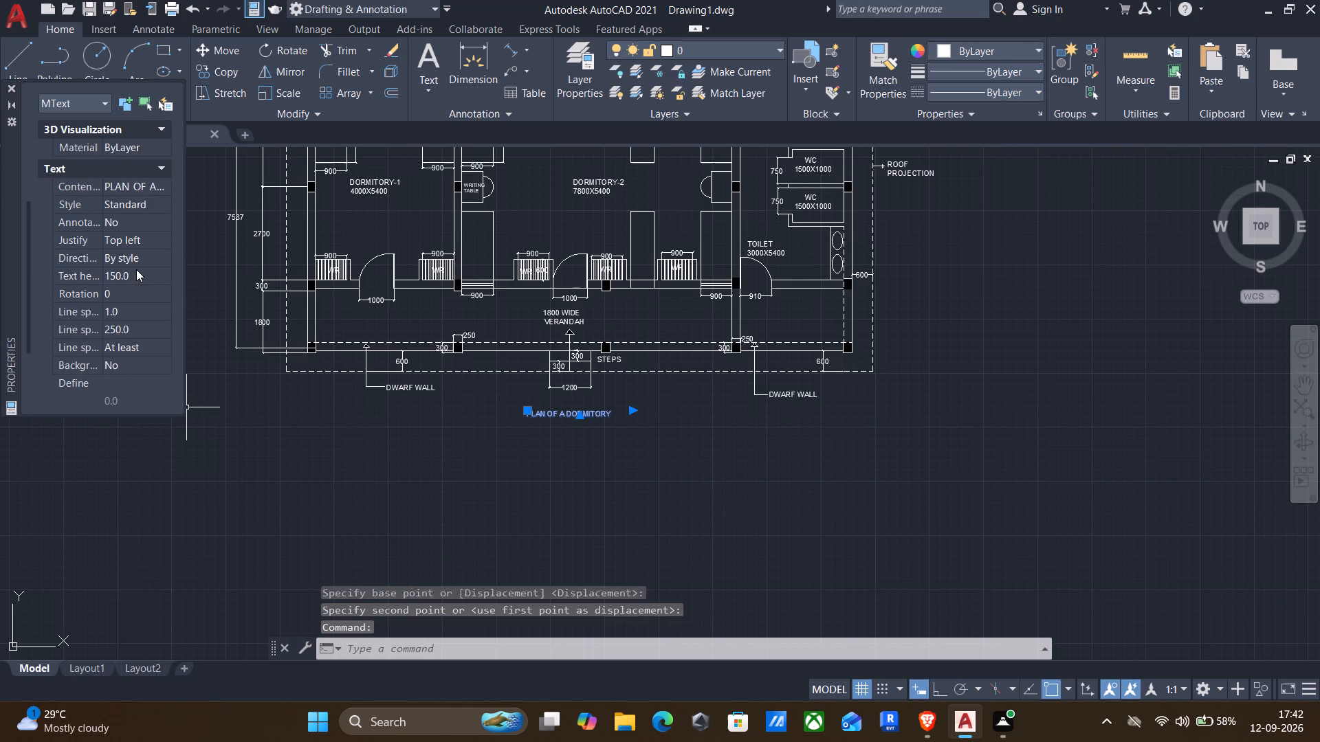
left_click(137, 269)
type("250")
key("Return")
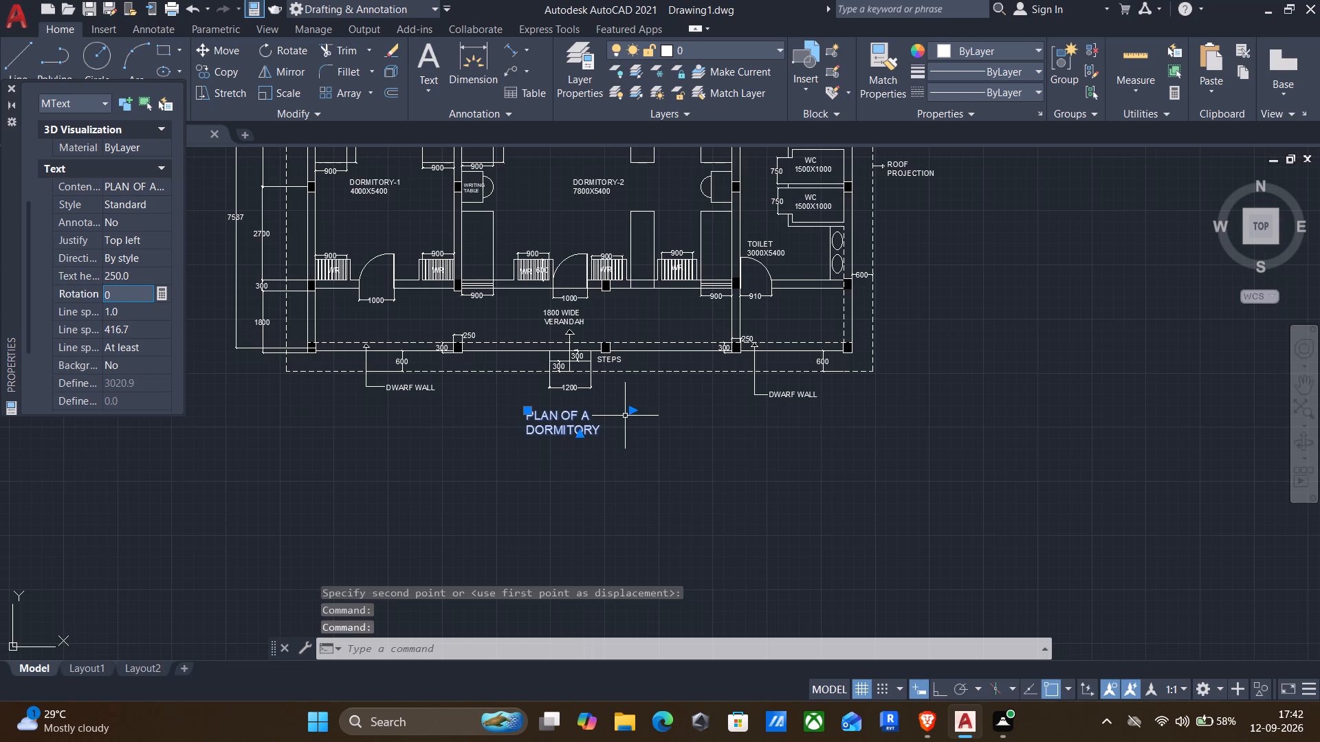
left_click_drag(629, 414, 824, 426)
left_click(824, 426)
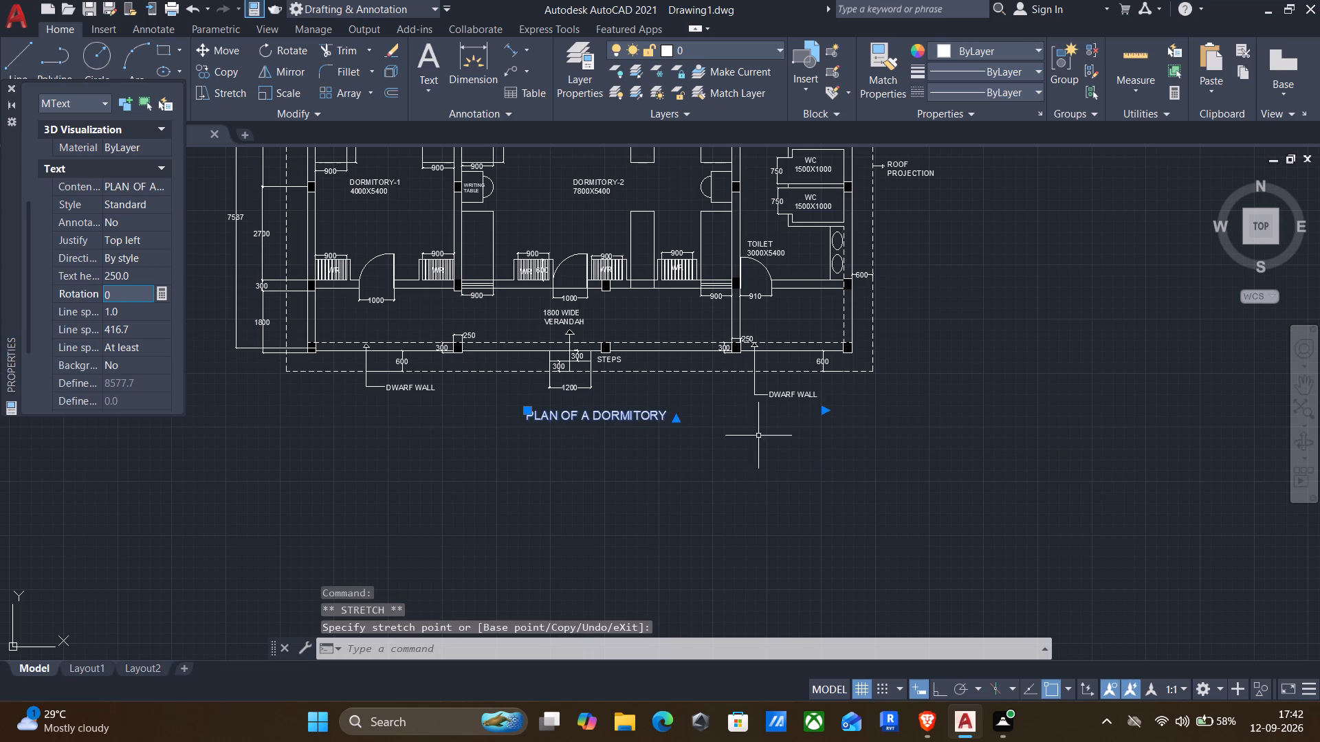
scroll(498, 401, "up", 1)
key("Escape")
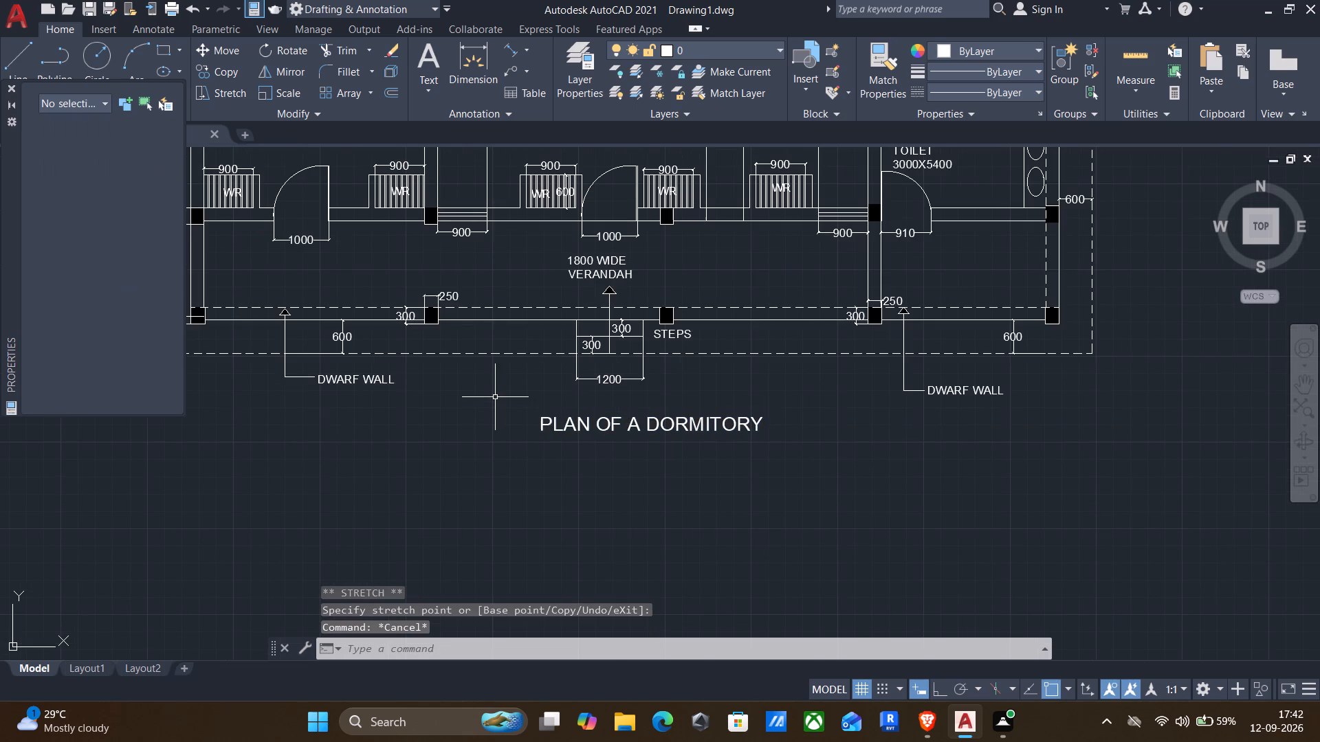
Move the enlarged title slightly left and down to recentre it under the steps.
left_click(569, 424)
key("m")
key("Return")
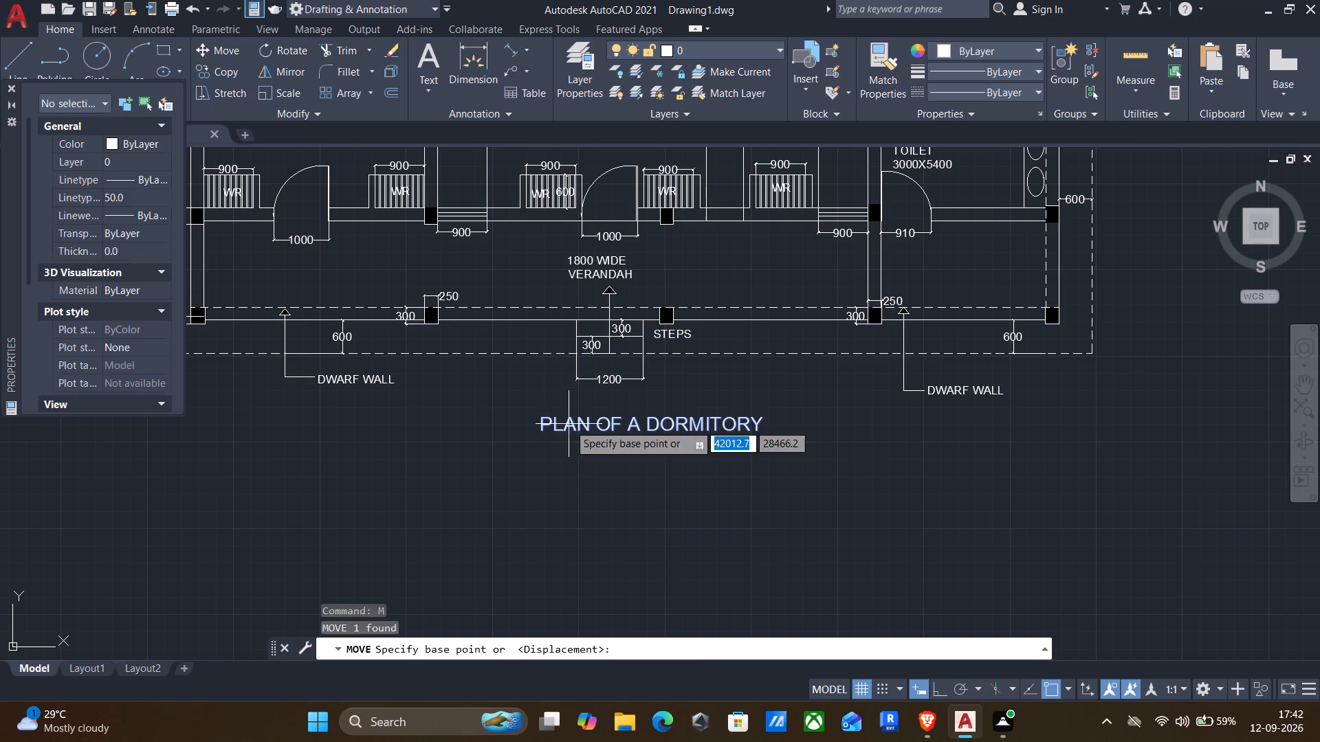
left_click(540, 413)
left_click(520, 422)
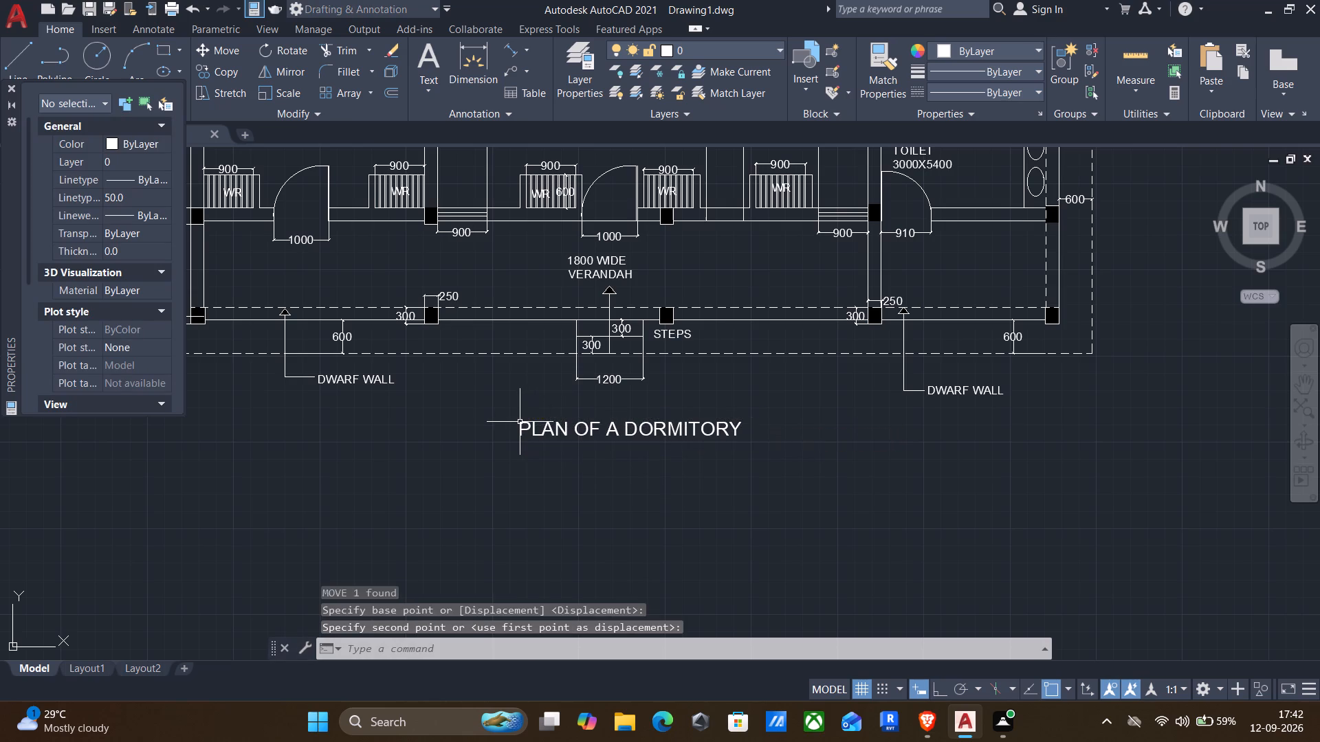
Set the current colour to blue 39,118,187 and draw a slanted sample line about 7440 long in the empty area beside the plan.
scroll(518, 450, "down", 2)
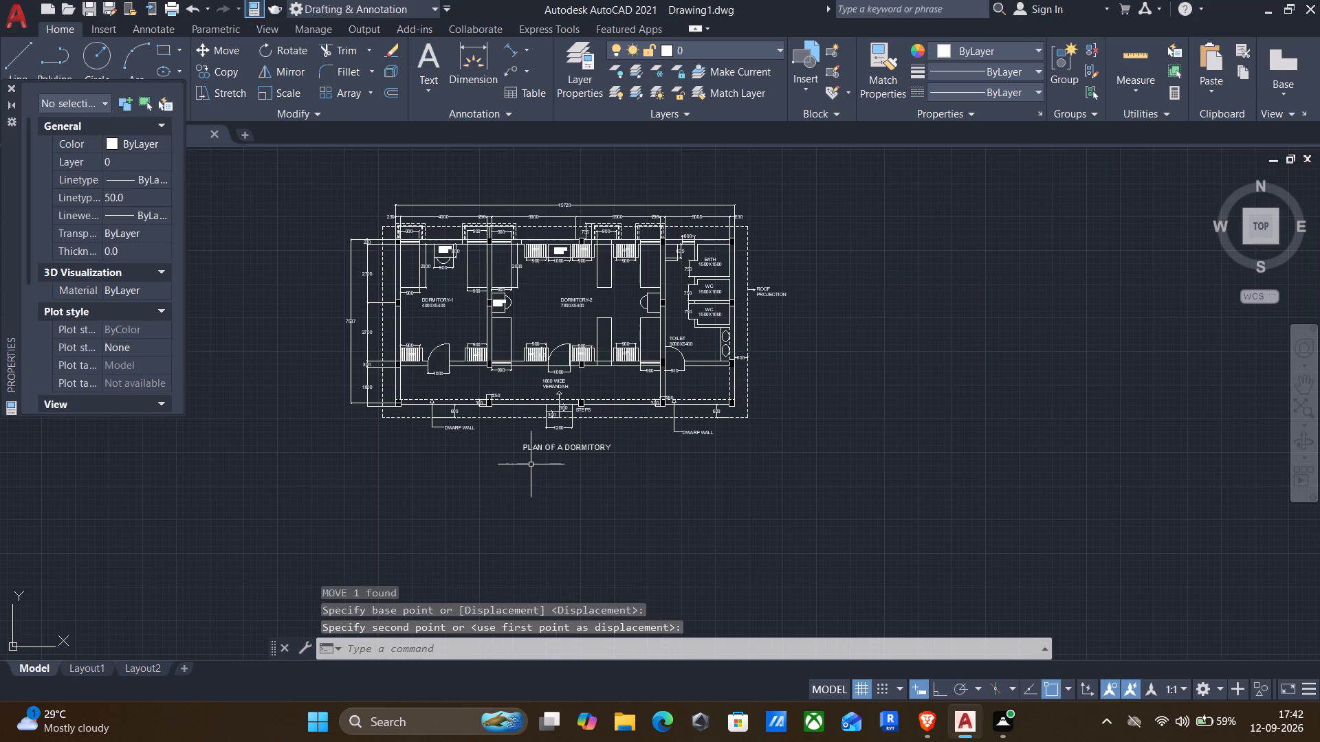
left_click(994, 49)
left_click(1045, 155)
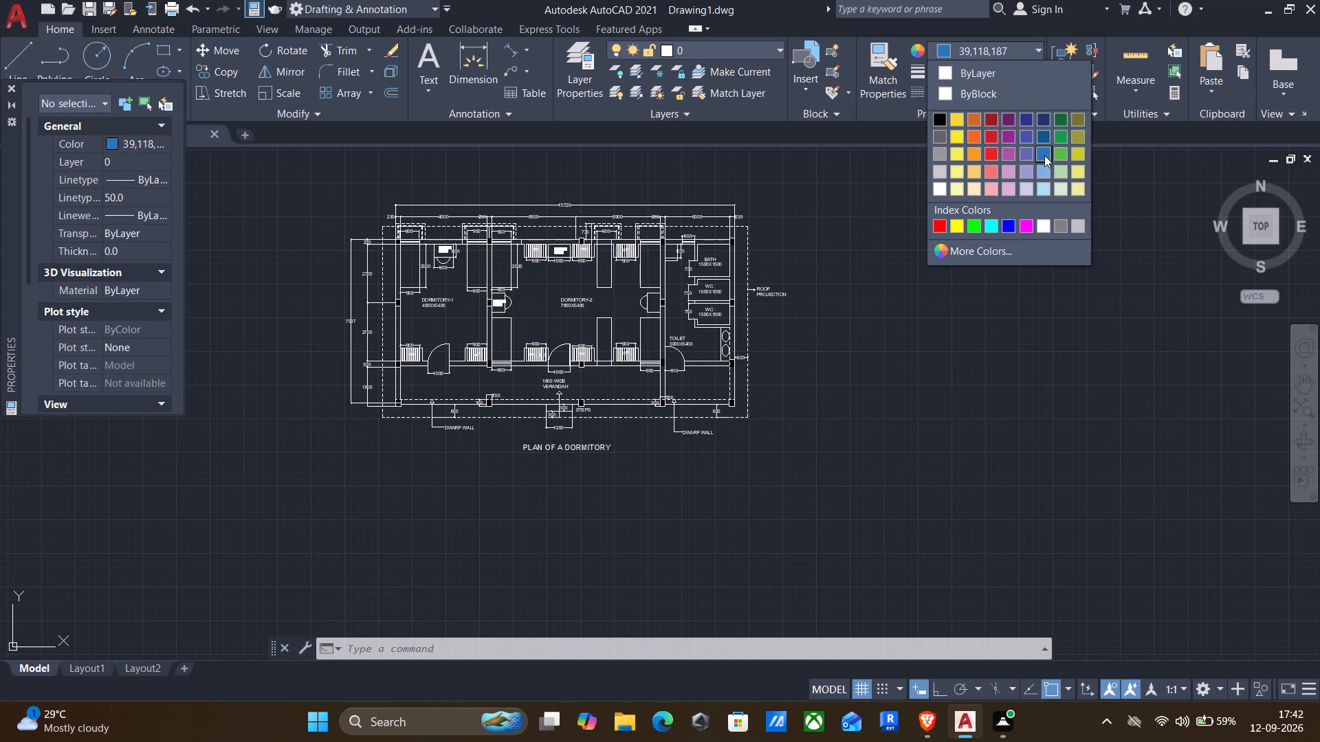
key("l")
key("Return")
left_click_drag(994, 297, 976, 388)
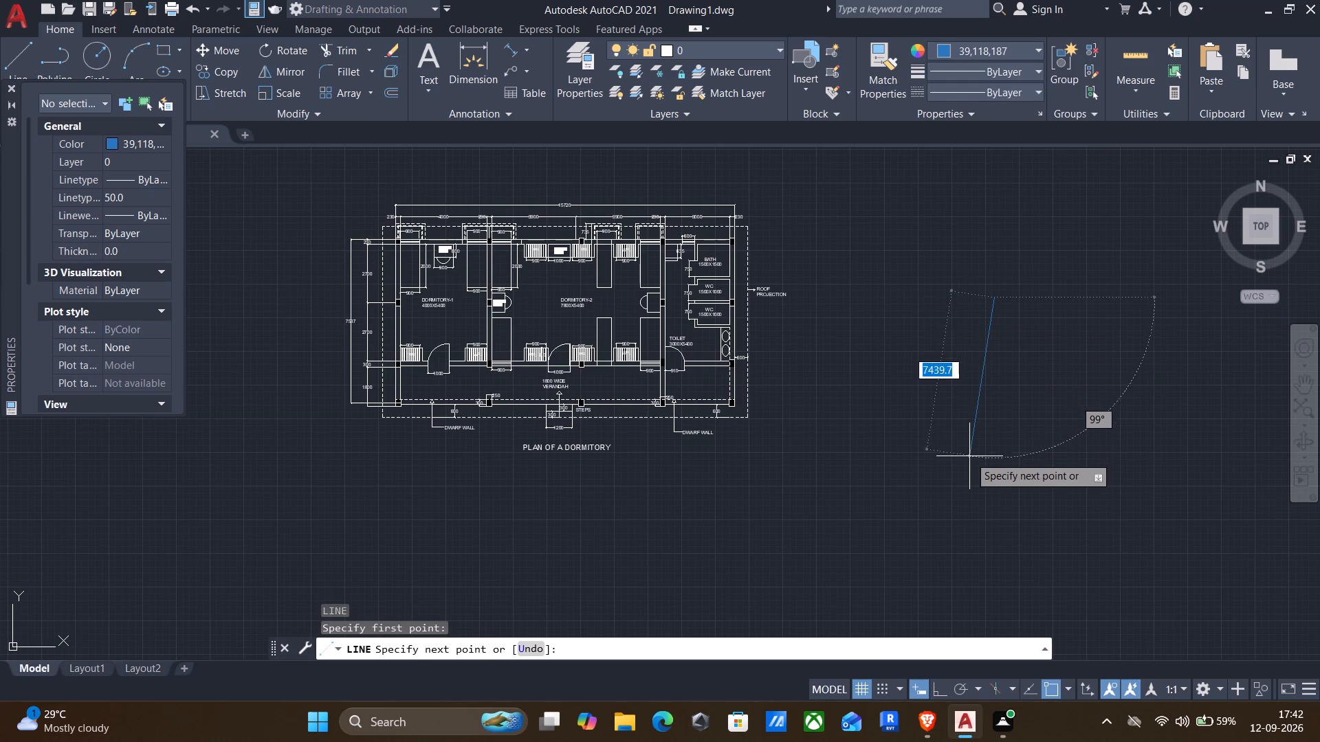
left_click(969, 456)
key("Return")
Match the blue sample line's properties onto the PLAN OF A DORMITORY title.
type("MATCH")
key("Return")
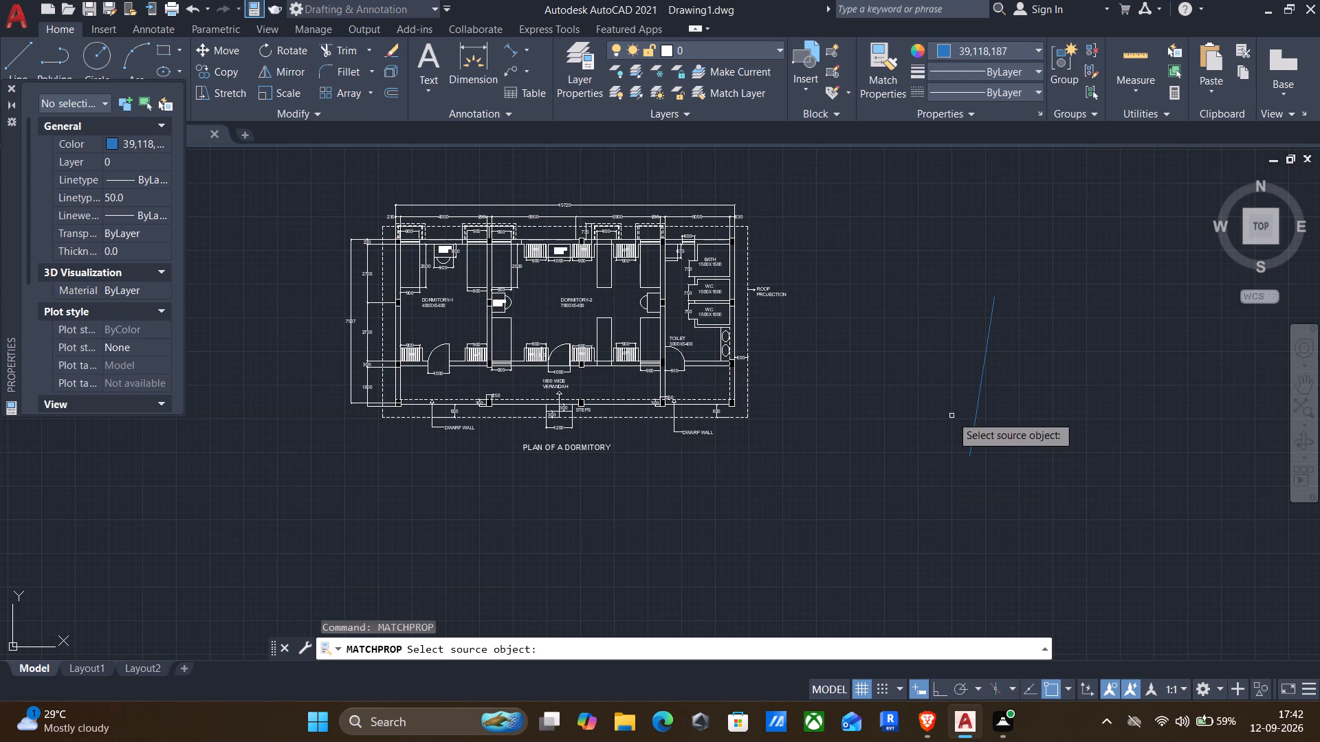
left_click(980, 400)
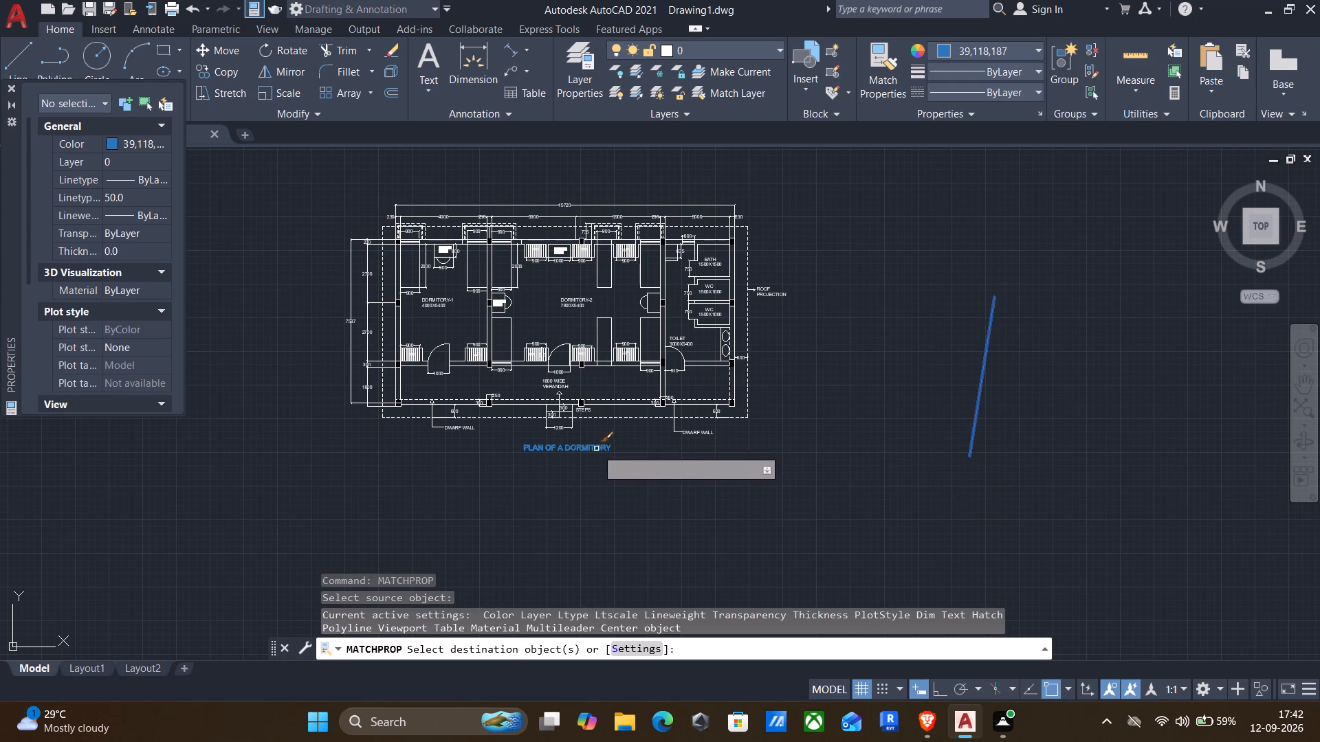
left_click(596, 449)
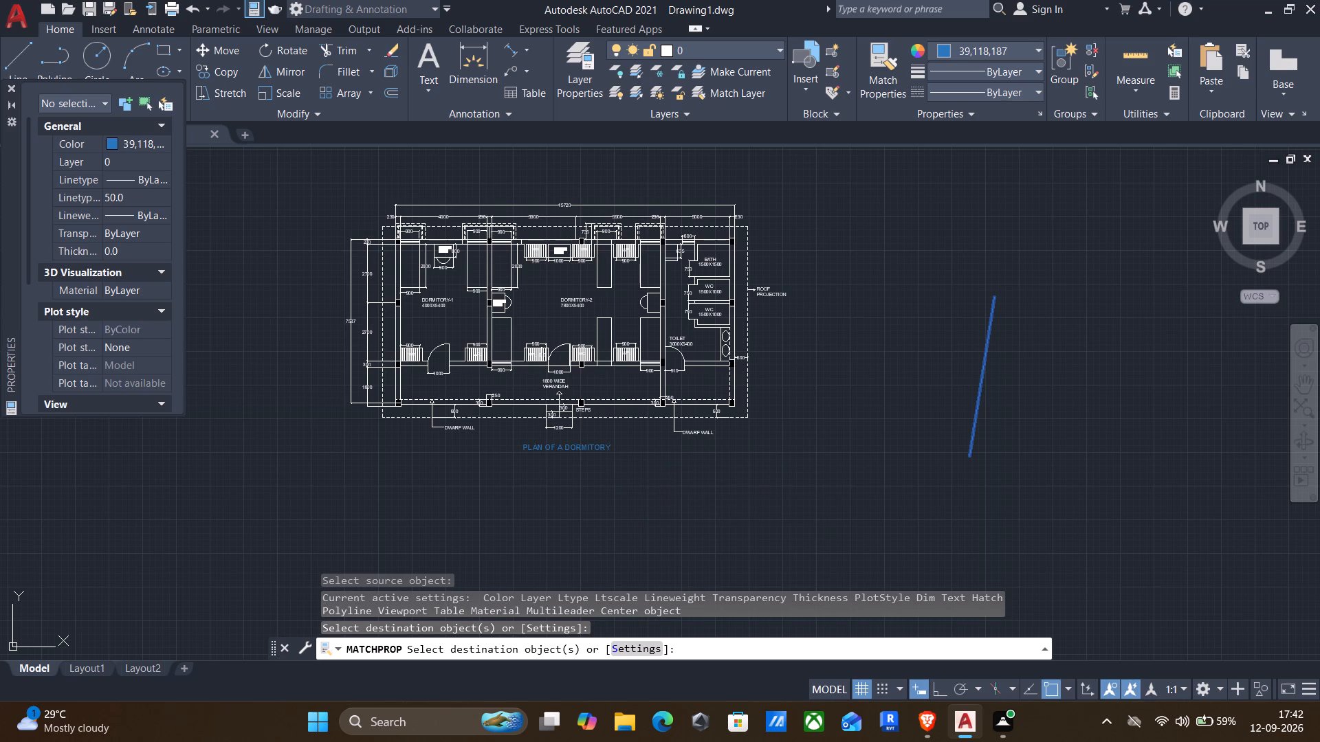
key("Escape")
Set the PLAN OF A DORMITORY title's text height to 400.
left_click(600, 445)
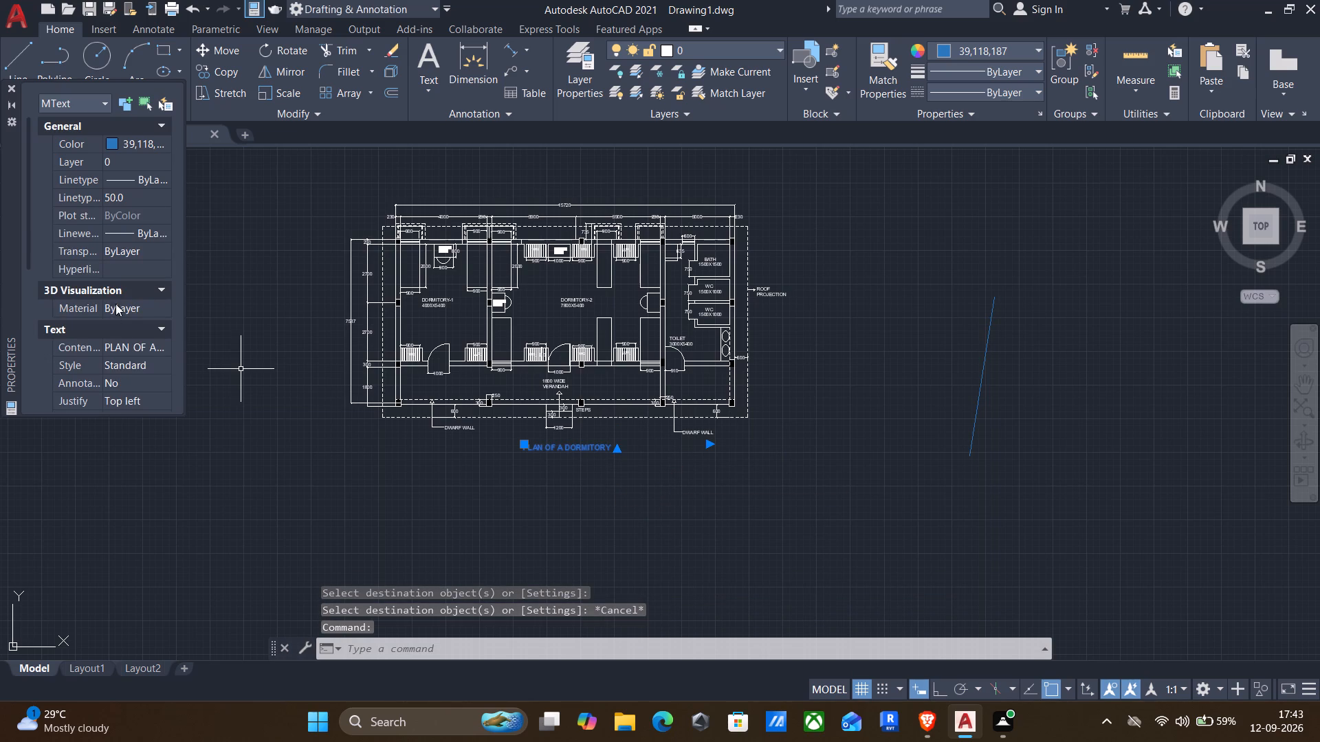
scroll(115, 286, "down", 3)
left_click(135, 195)
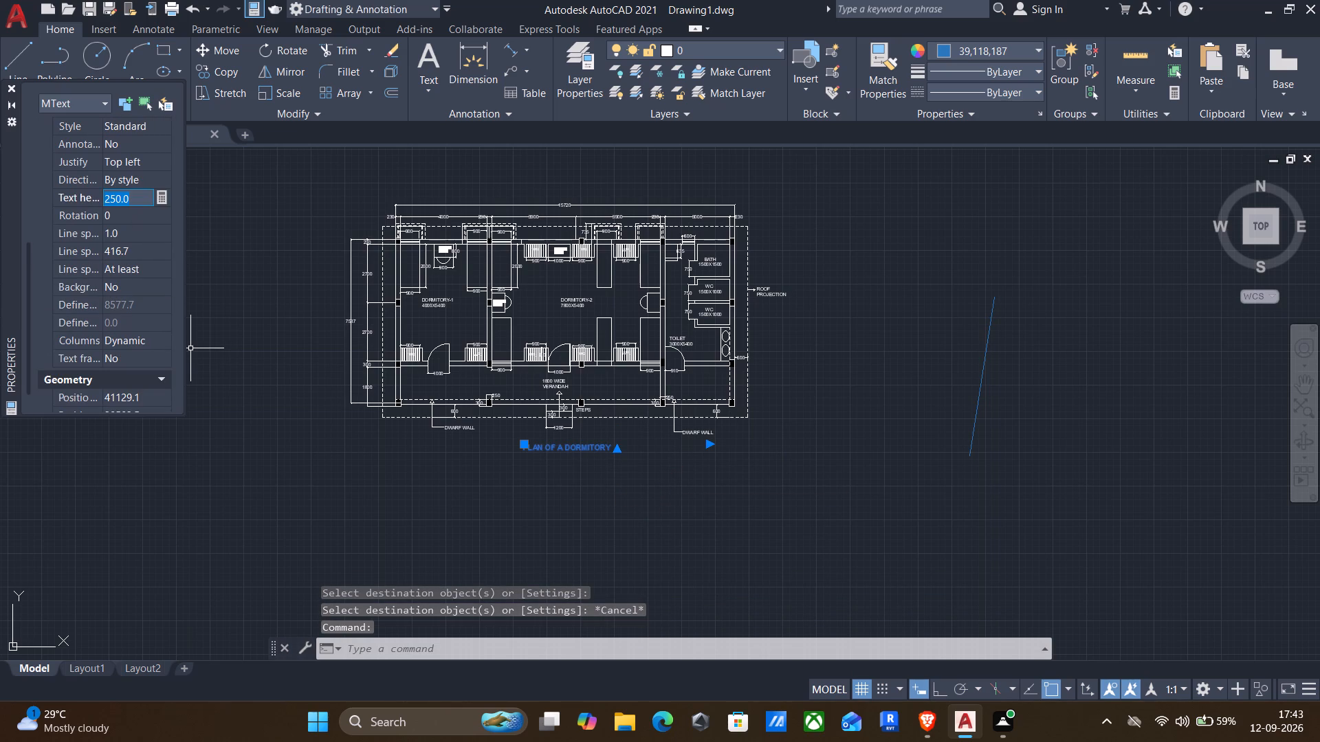
type("400")
key("Return")
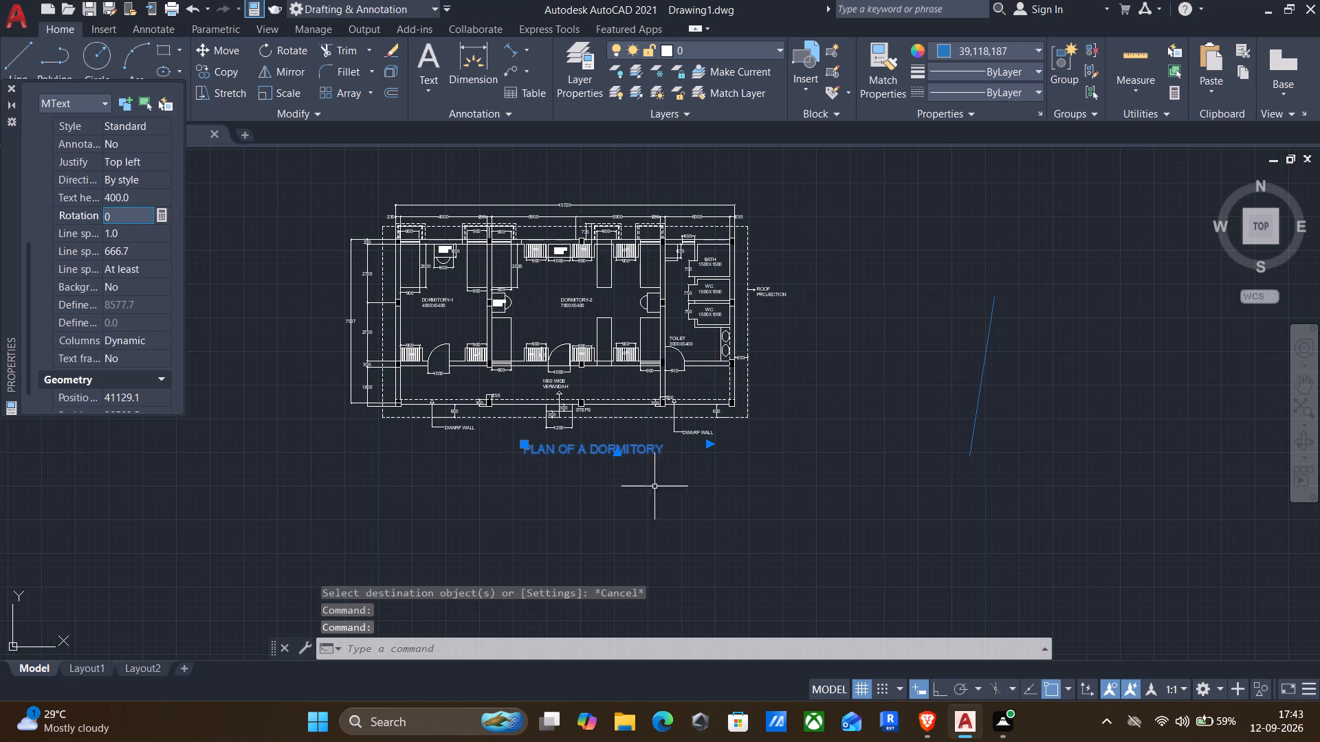
key("Escape")
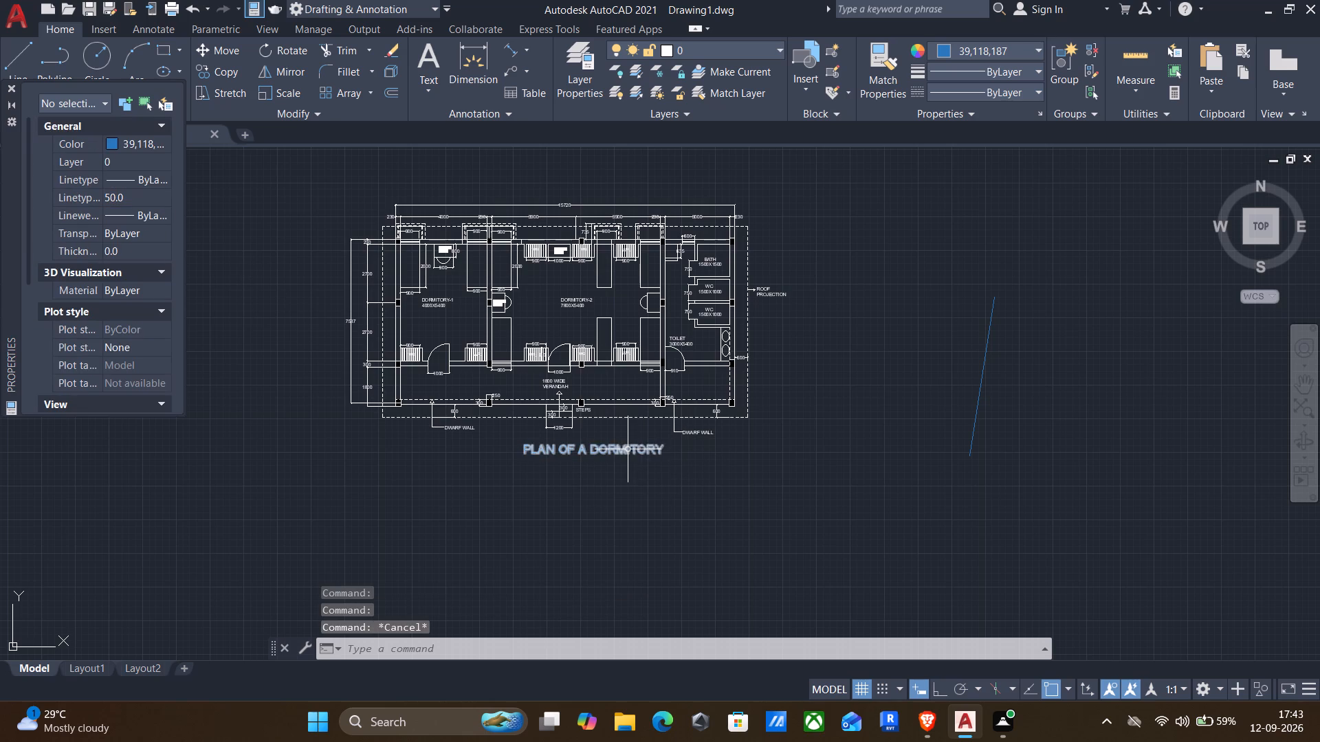
Move the PLAN OF A DORMITORY title left and slightly down so it sits more centrally beneath the steps.
left_click(628, 449)
key("m")
key("Return")
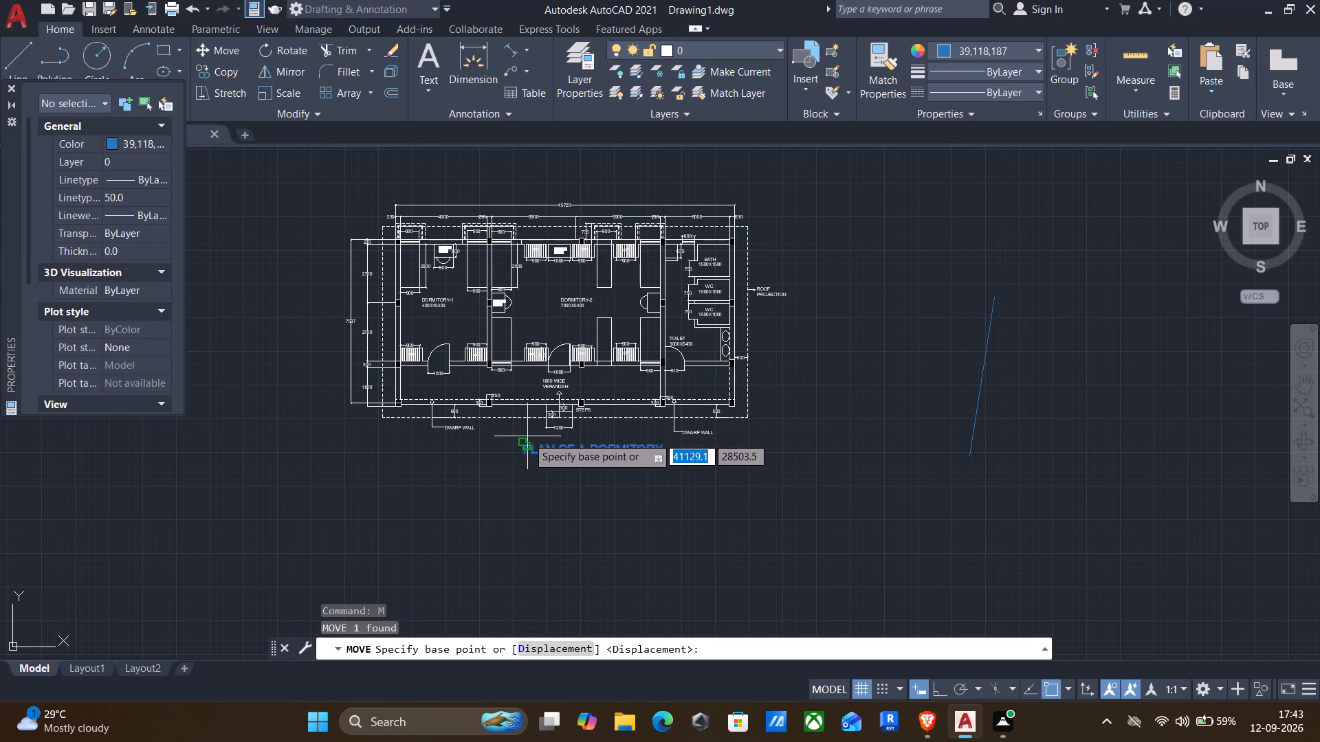
left_click(527, 438)
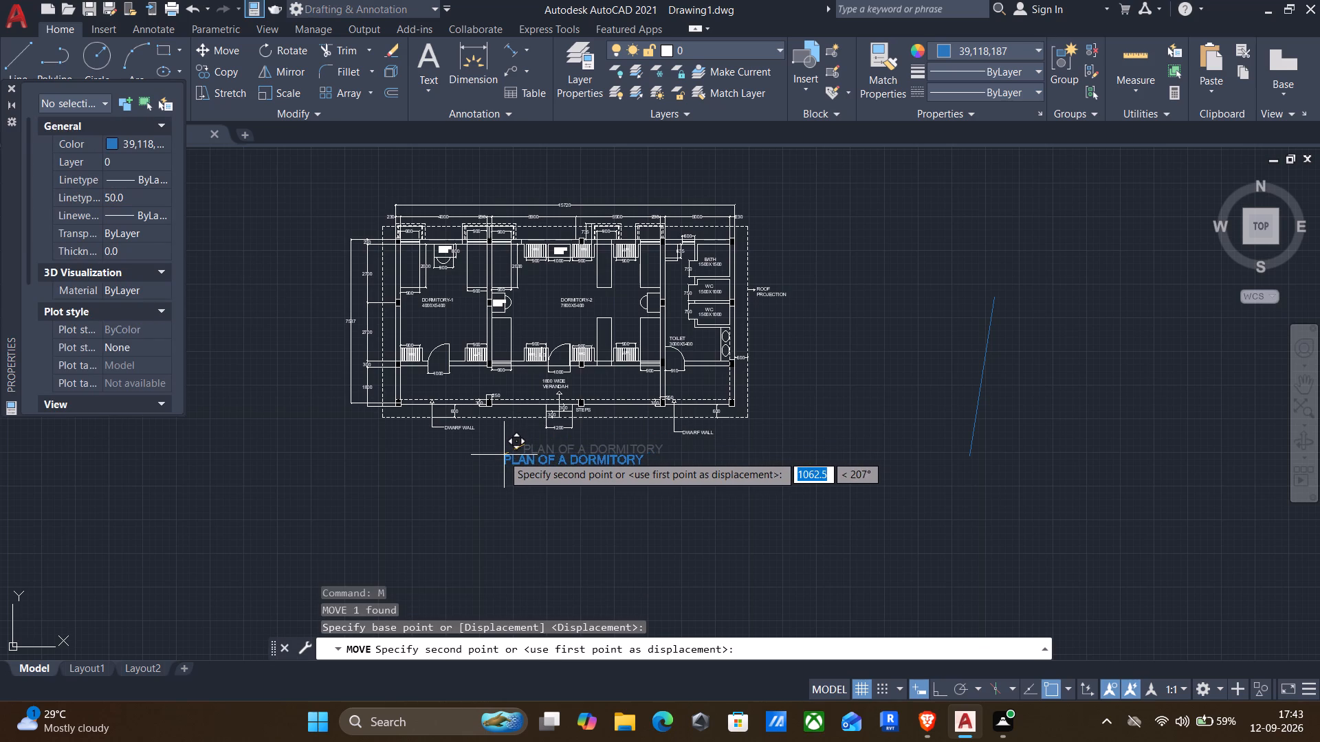
scroll(498, 453, "up", 2)
left_click(498, 445)
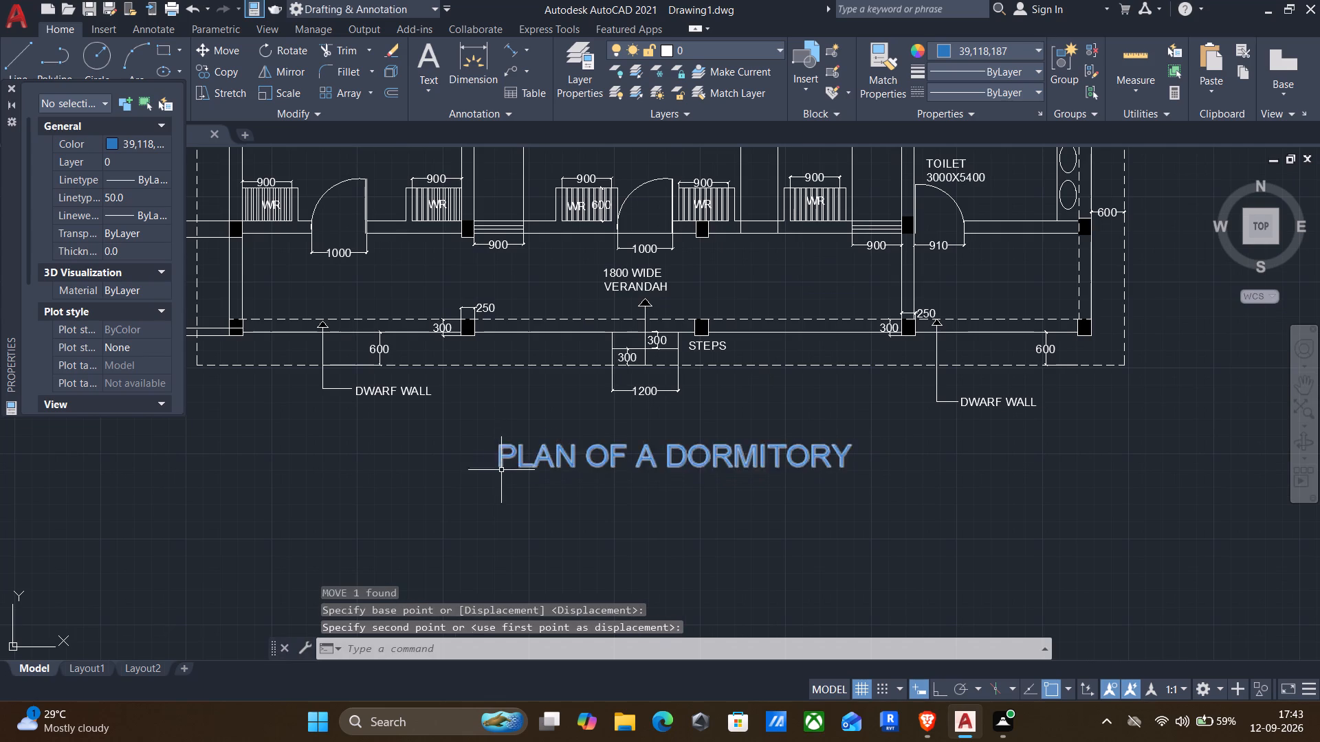
Delete the slanted blue sample line beside the plan.
scroll(505, 481, "down", 2)
middle_click_drag(570, 520, 593, 503)
left_click_drag(1160, 533, 1114, 380)
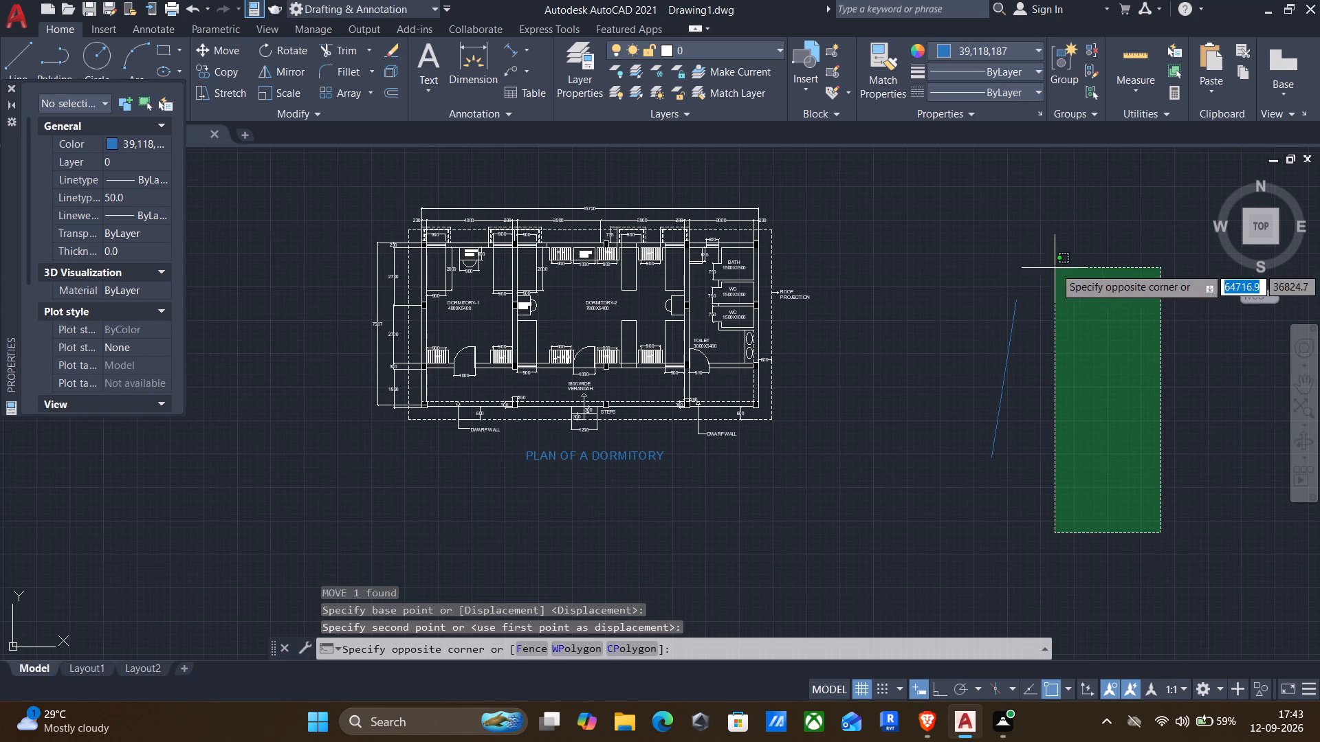
left_click(953, 246)
key("Delete")
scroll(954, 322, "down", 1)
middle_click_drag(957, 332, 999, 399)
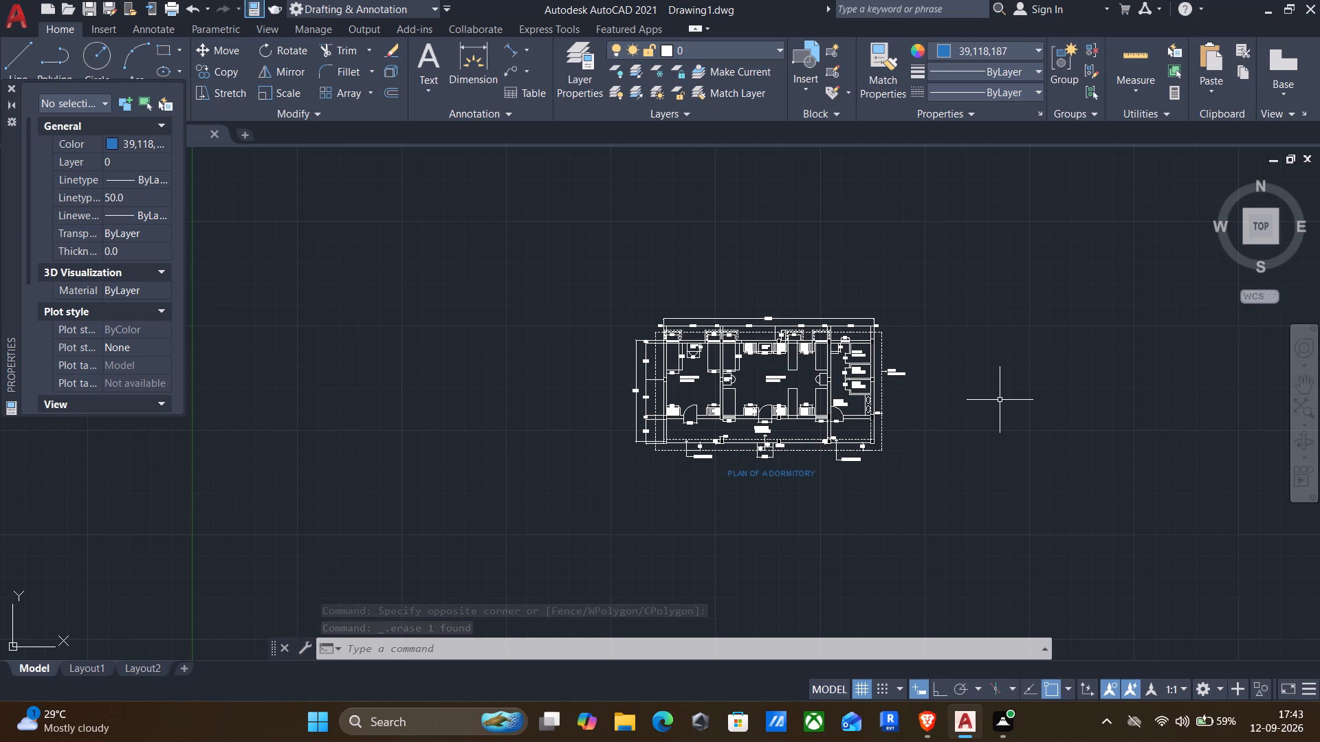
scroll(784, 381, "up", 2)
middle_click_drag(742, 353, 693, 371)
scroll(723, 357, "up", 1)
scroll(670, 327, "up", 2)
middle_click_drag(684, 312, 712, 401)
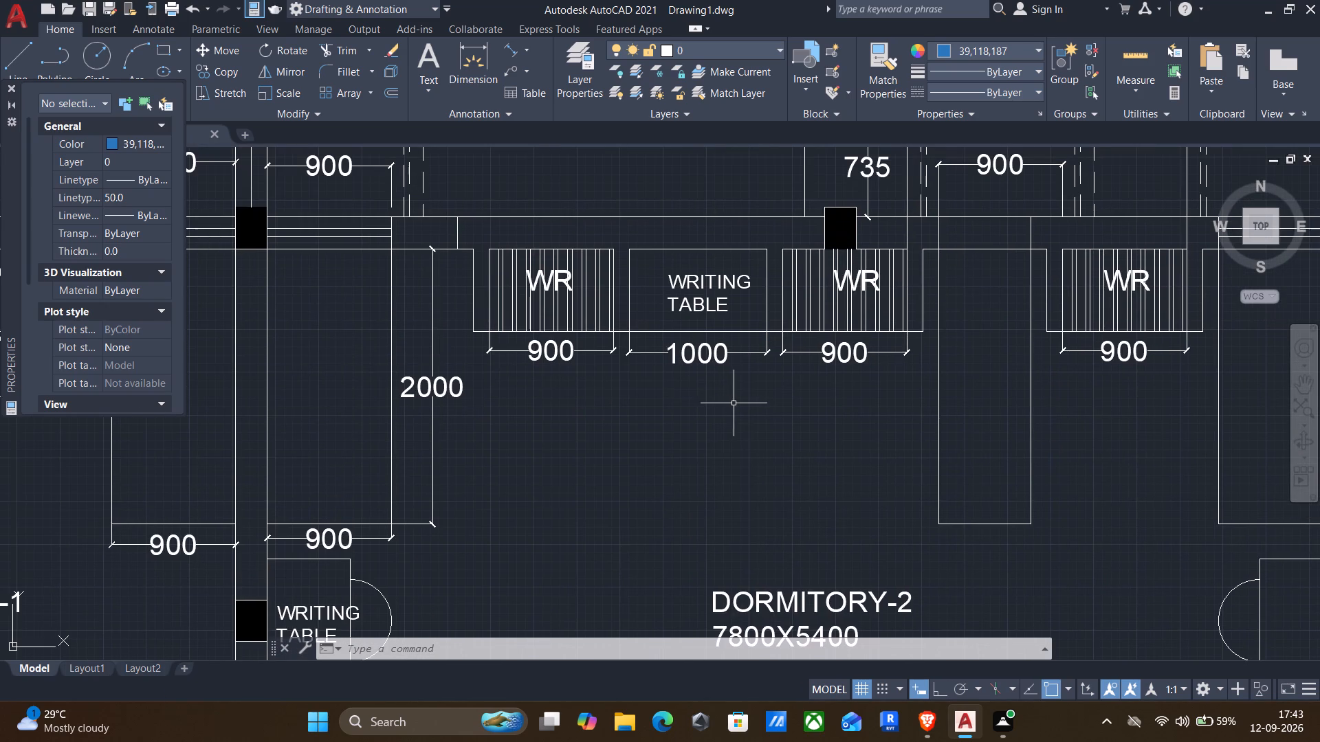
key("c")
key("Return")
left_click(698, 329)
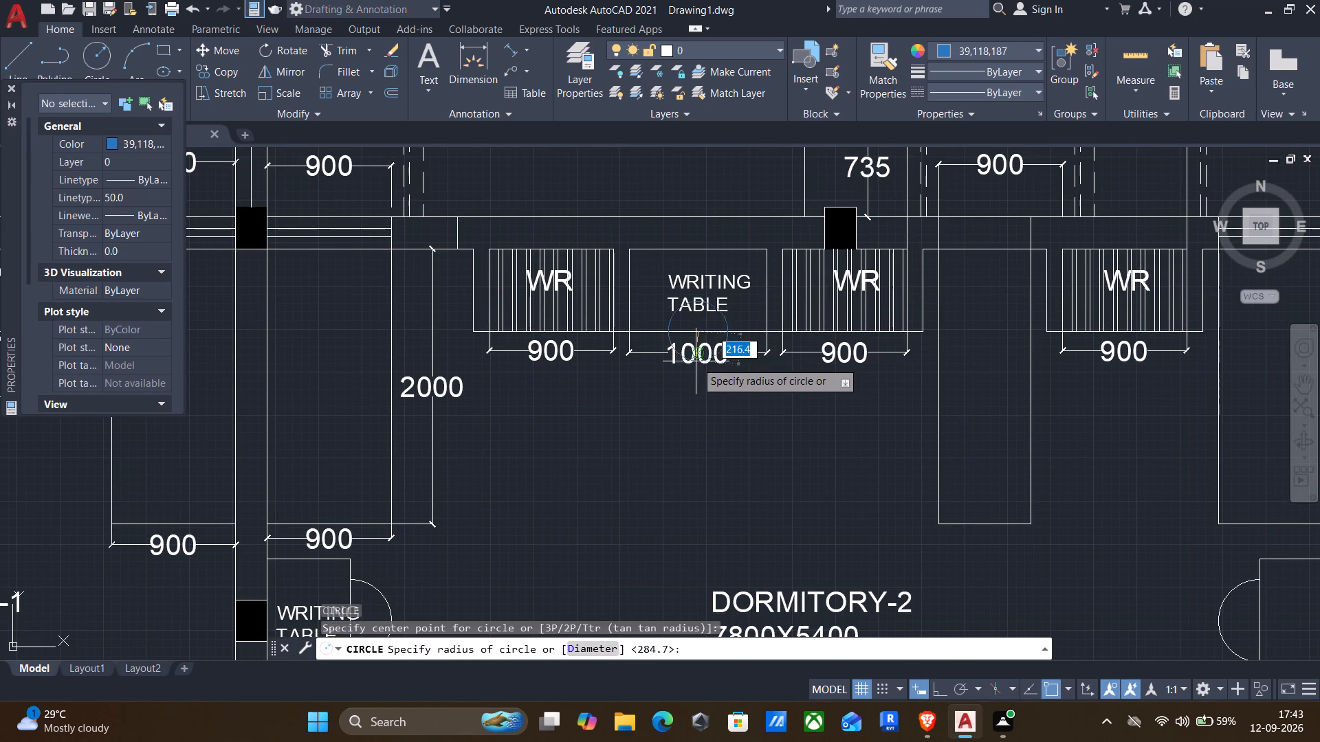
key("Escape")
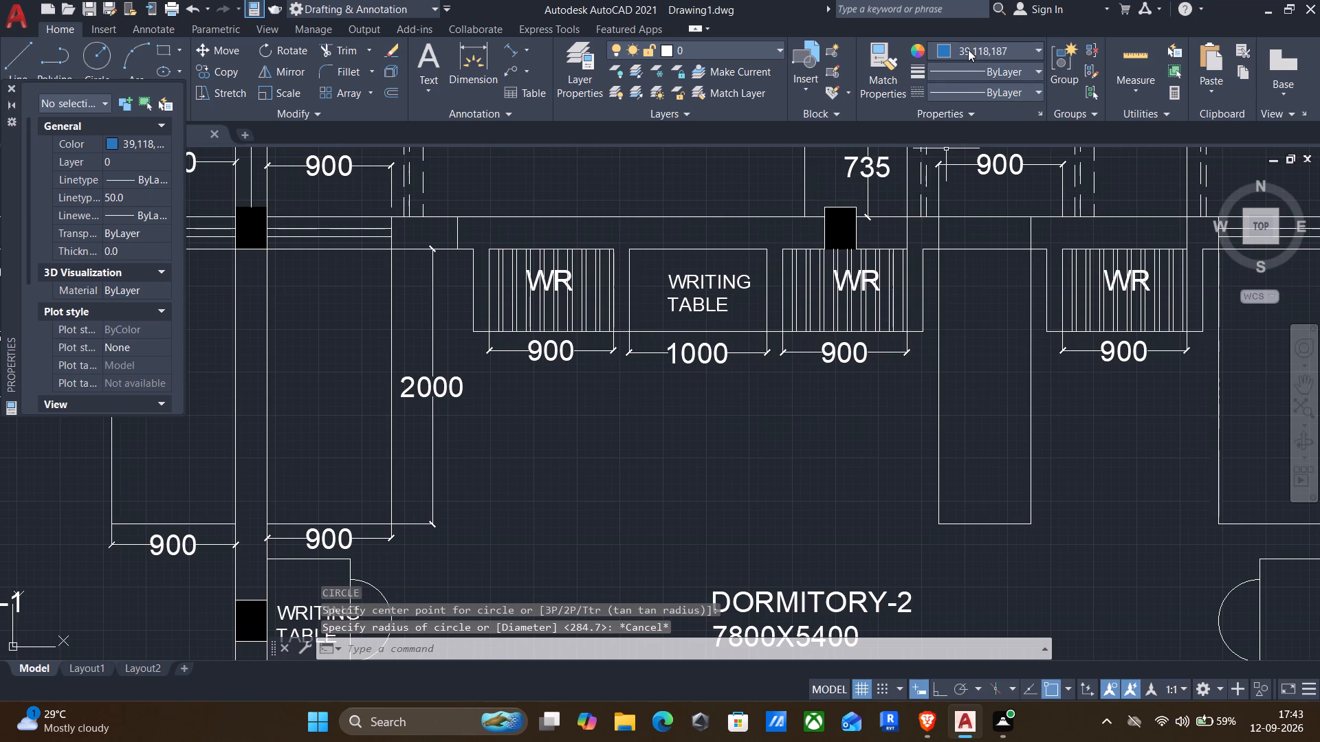
Set the current colour to ByLayer and draw a circle of radius about 370 centred on the front edge of DORMITORY-2's 1000-wide writing table.
left_click(968, 49)
left_click(965, 64)
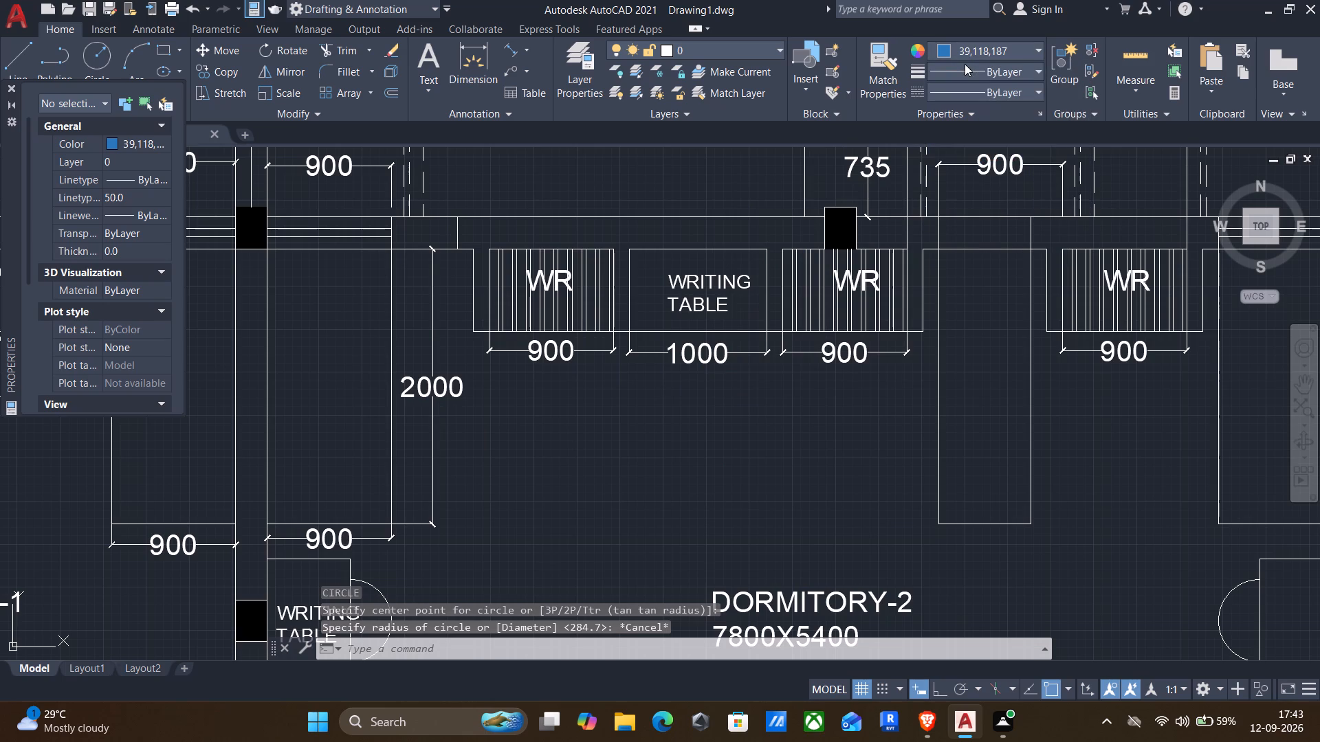
left_click(971, 54)
left_click(971, 67)
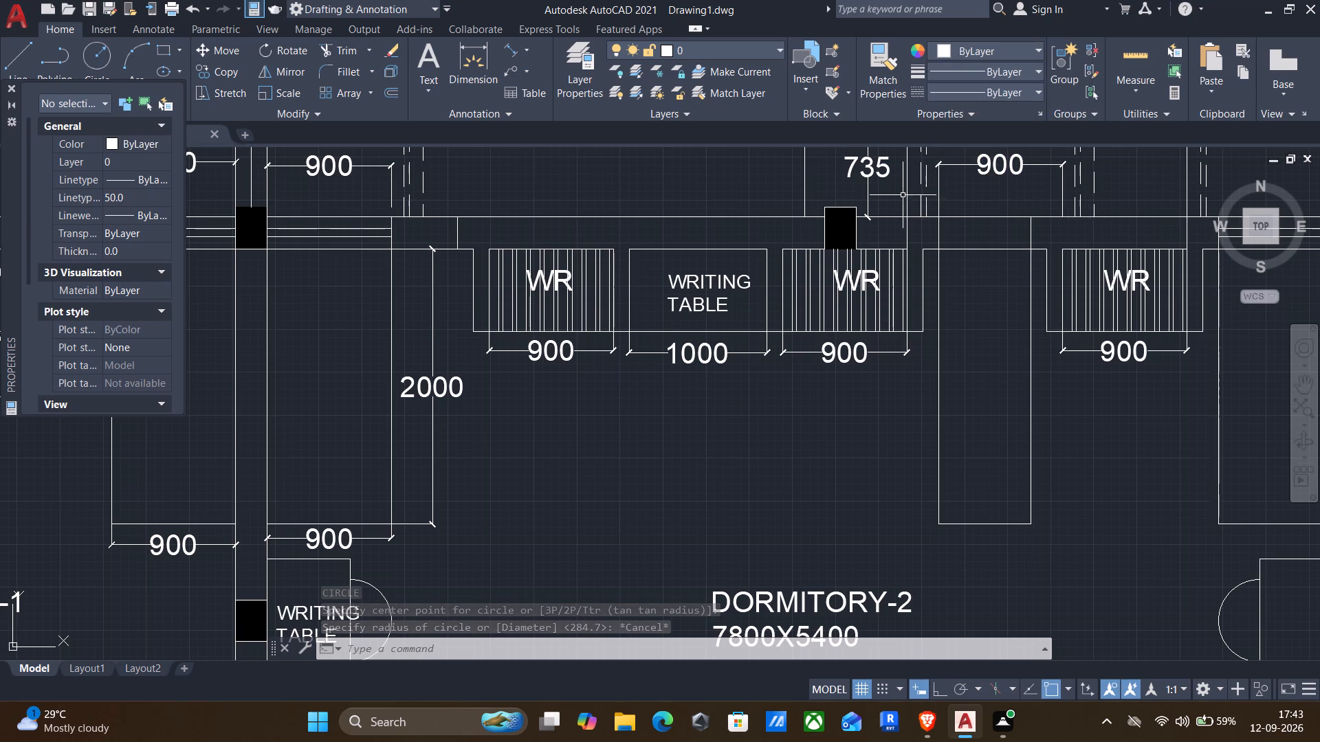
key("c")
key("Return")
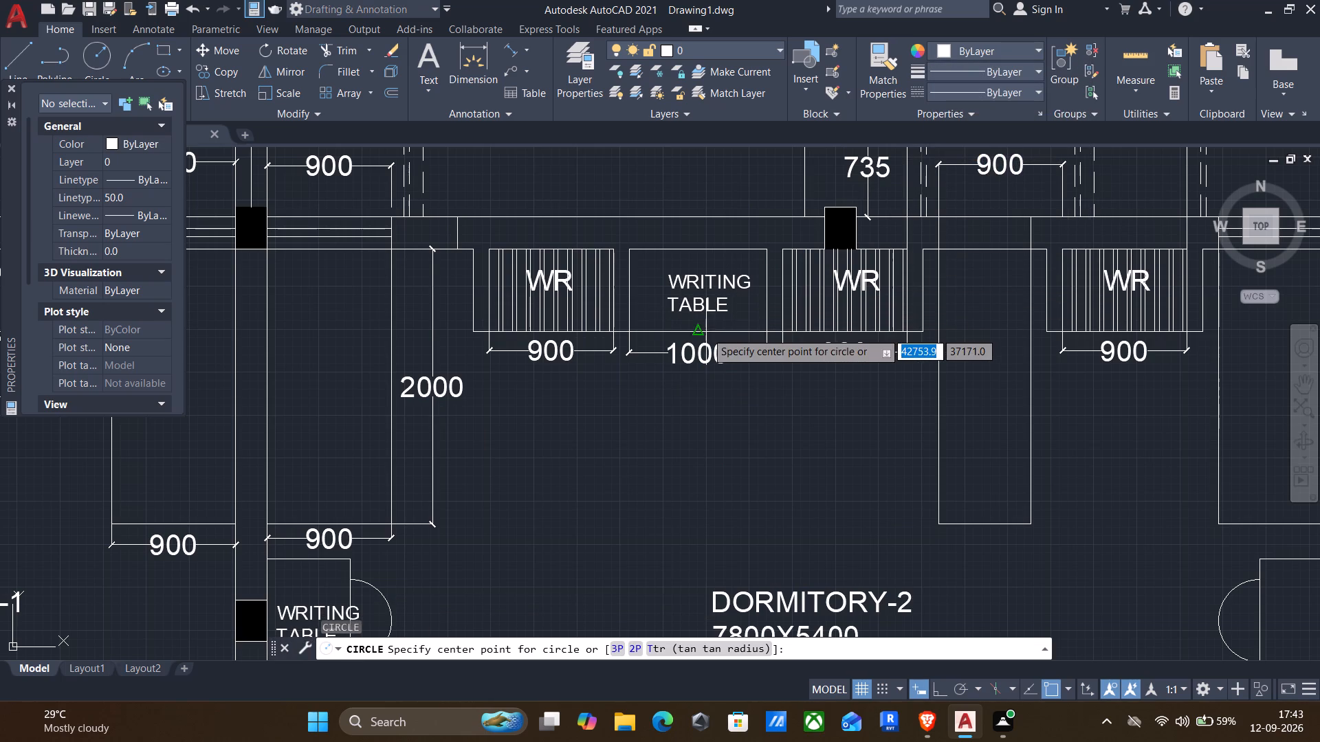
left_click(697, 333)
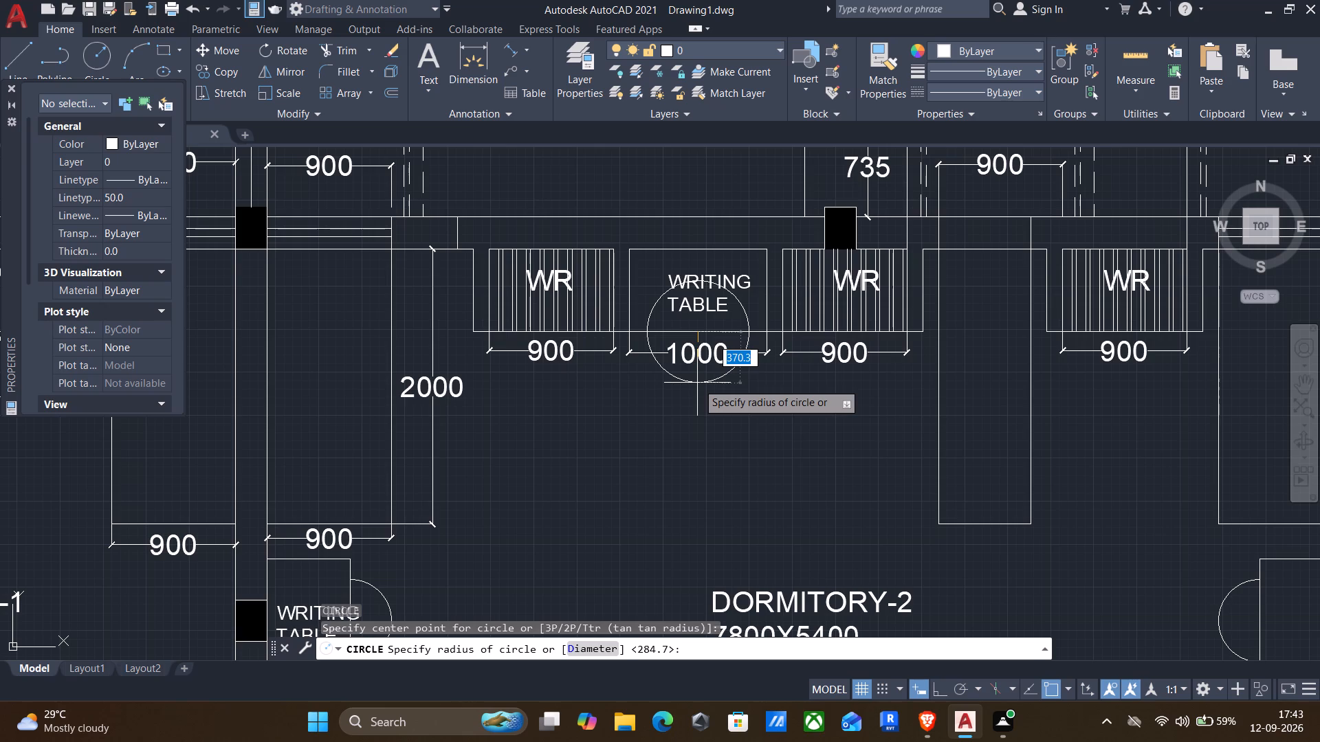
left_click(697, 383)
Trim away the part of the circle inside the writing table, leaving a semicircular chair in front of it.
key("t")
key("r")
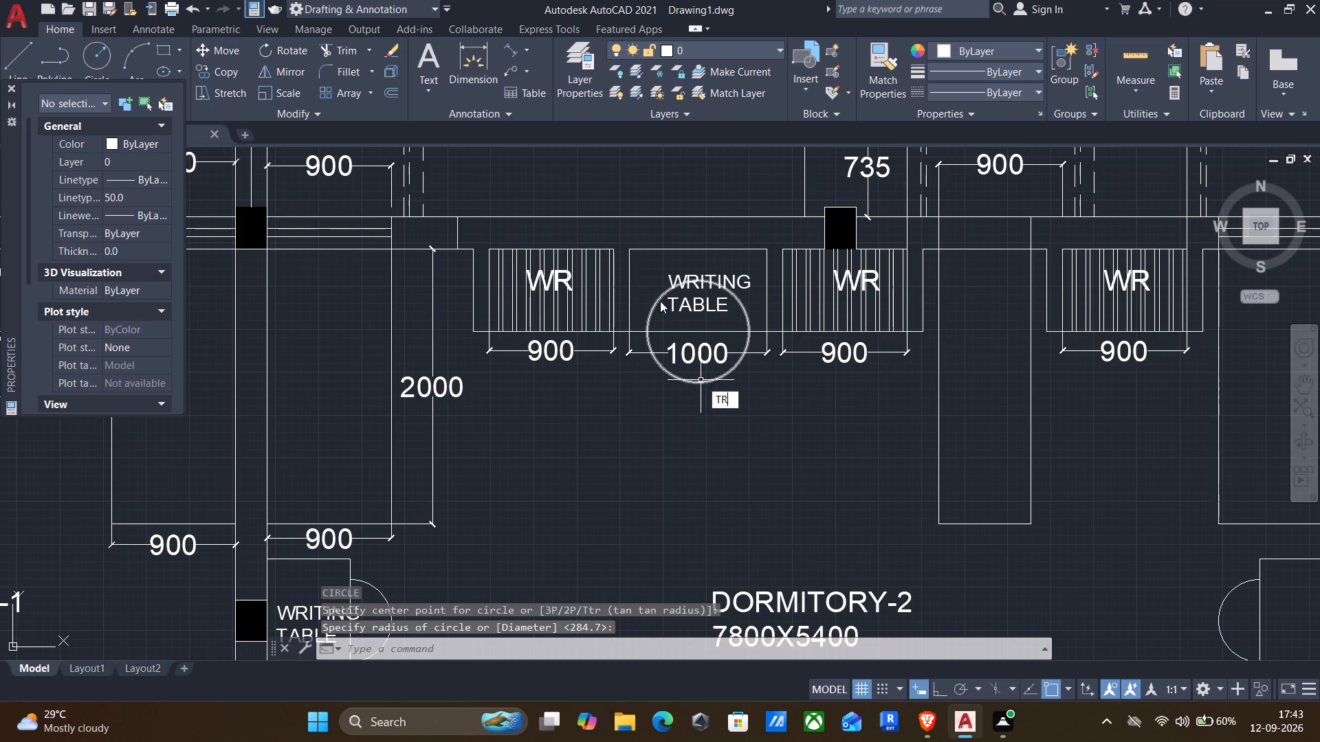
key("Return")
left_click(647, 311)
left_click(671, 323)
left_click_drag(731, 323, 761, 313)
scroll(744, 304, "up", 2)
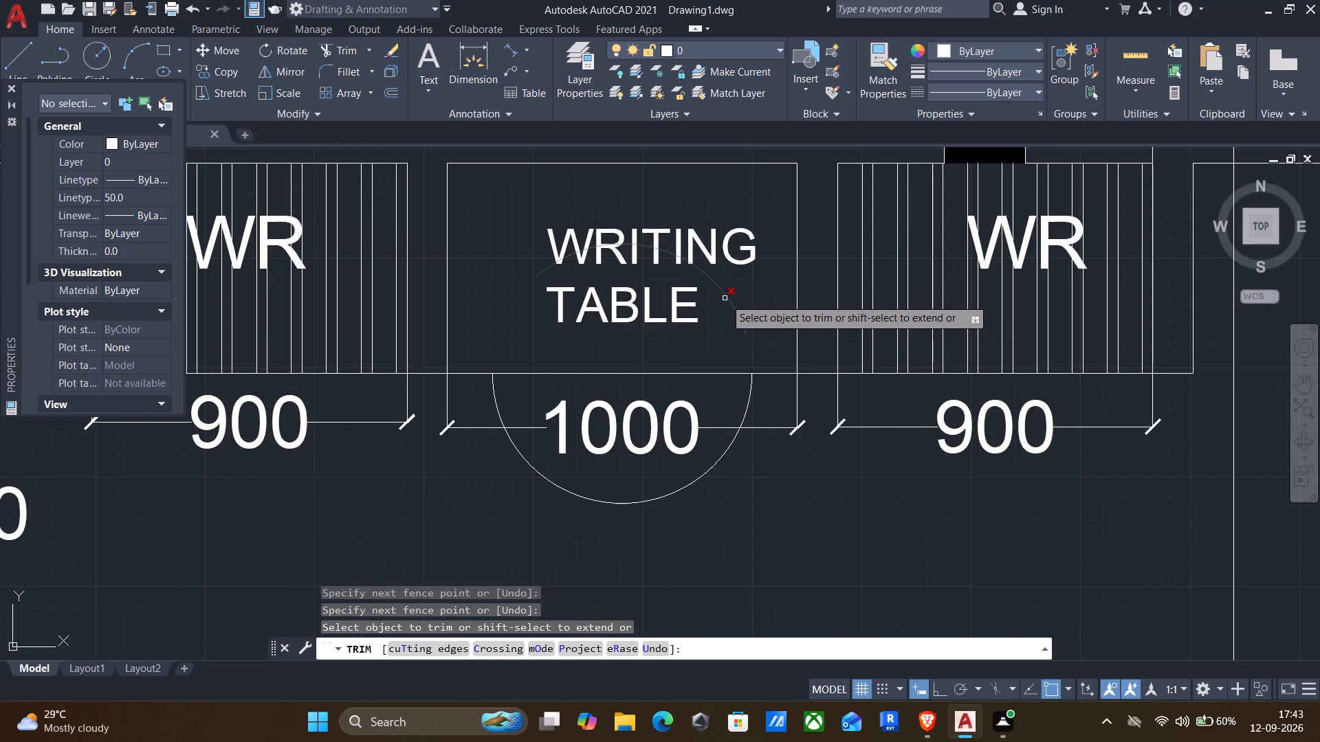
left_click(726, 297)
scroll(726, 297, "down", 2)
key("Escape")
Copy the WRITING TABLE label from DORMITORY-2's left-wall table onto the unlabelled table at its right wall.
scroll(729, 419, "down", 2)
middle_click_drag(734, 445, 800, 355)
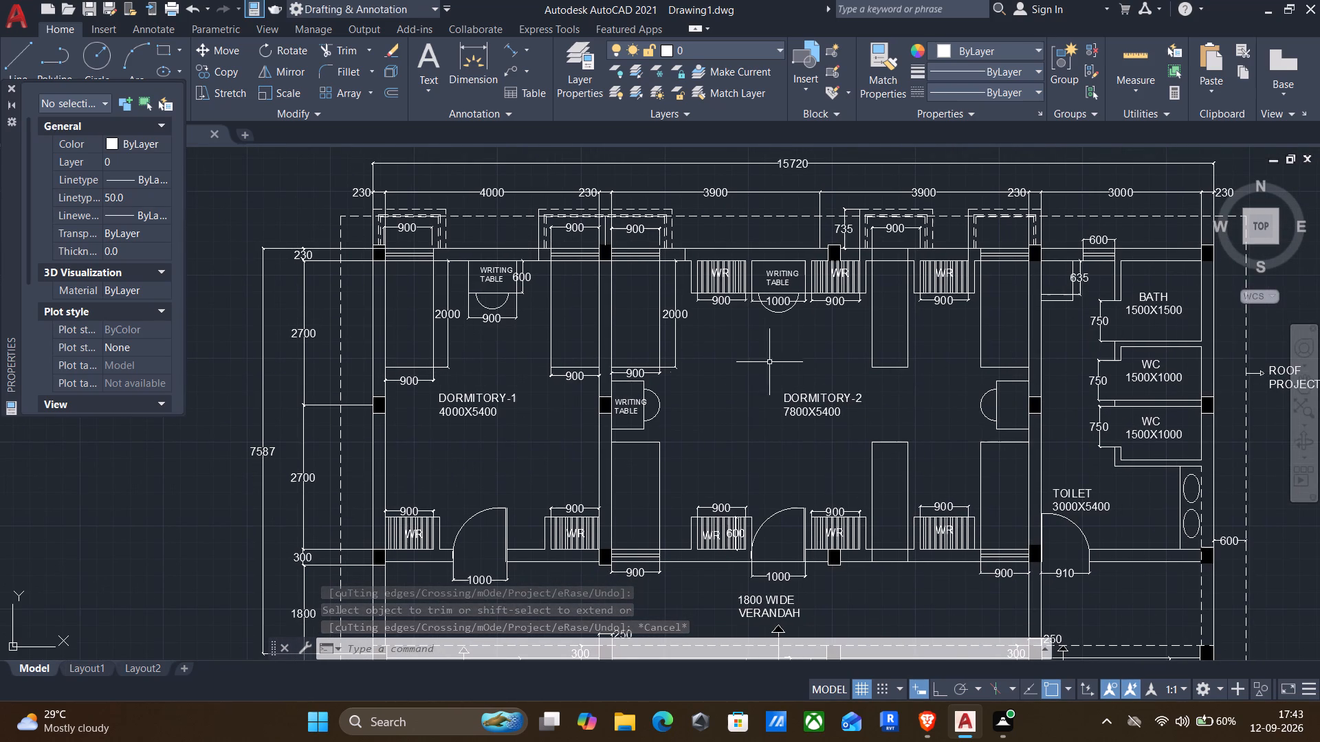
left_click(626, 400)
key("c")
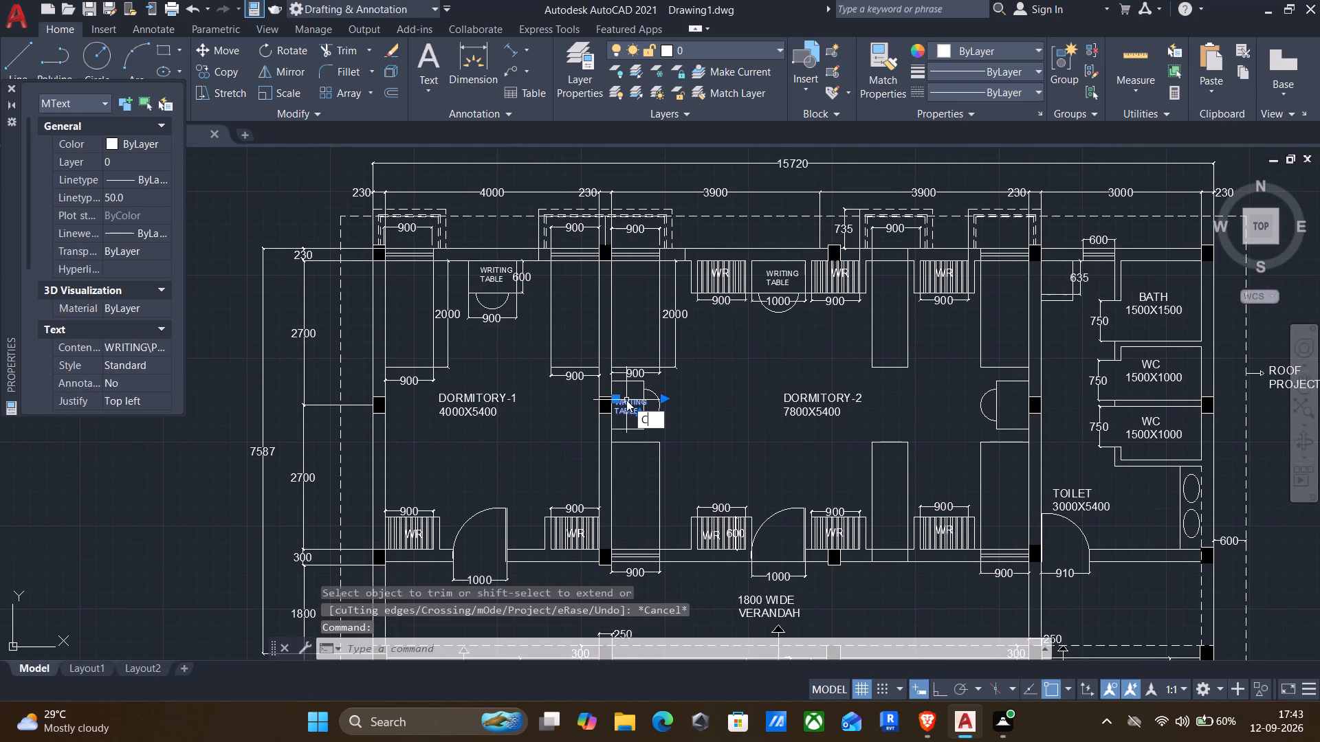
key("o")
key("Return")
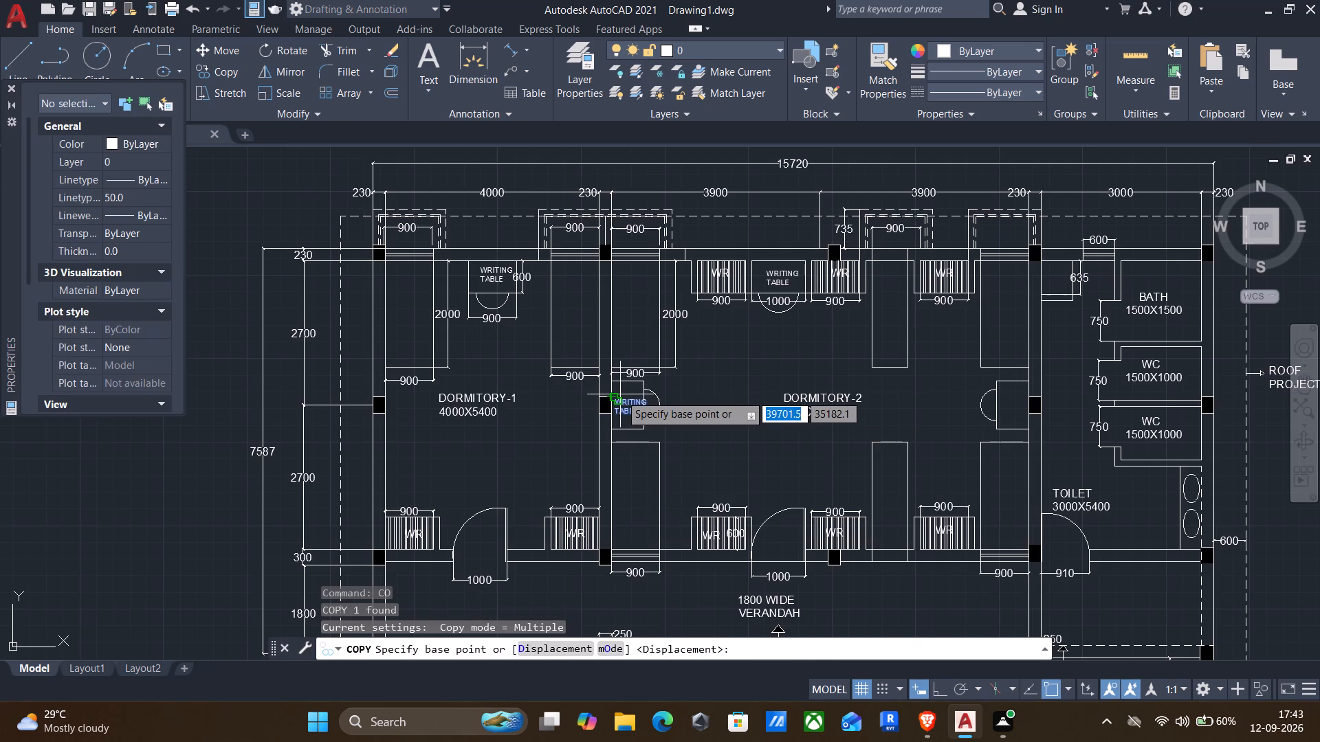
left_click(621, 394)
scroll(993, 396, "up", 2)
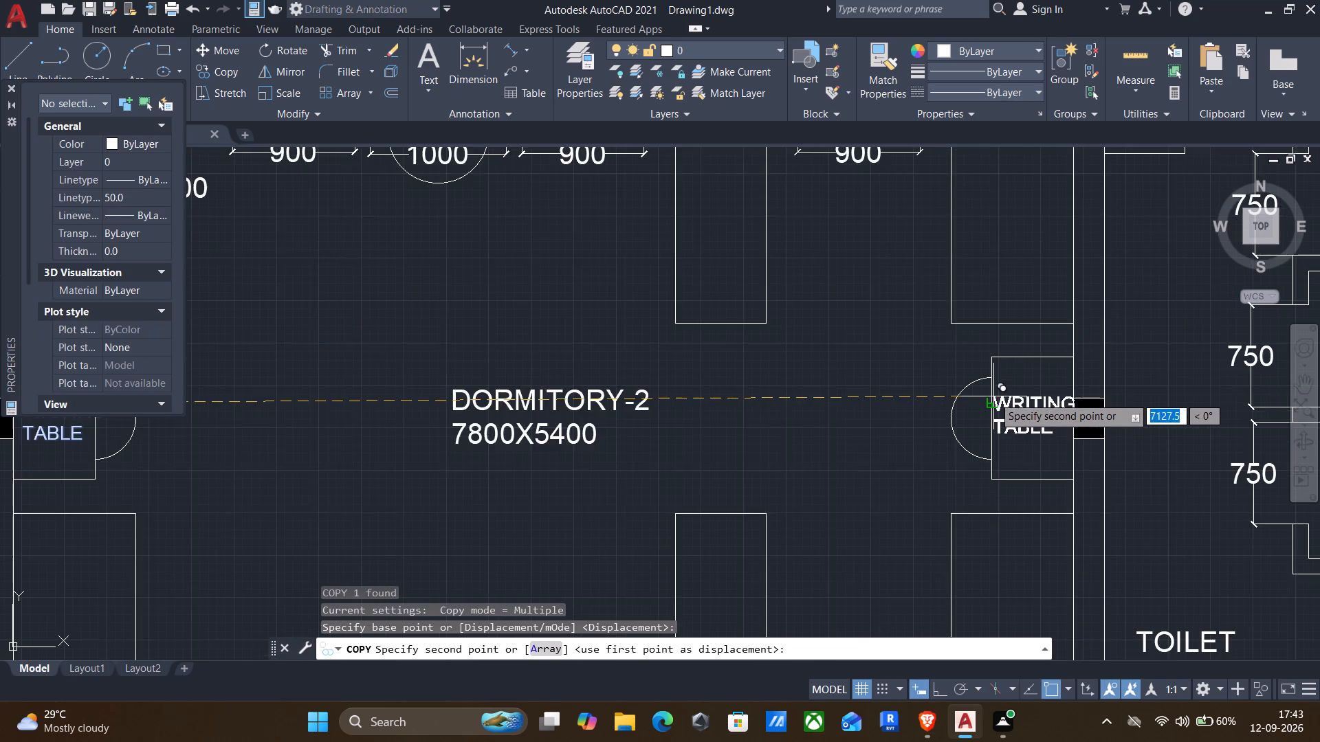
scroll(993, 396, "up", 2)
left_click(958, 398)
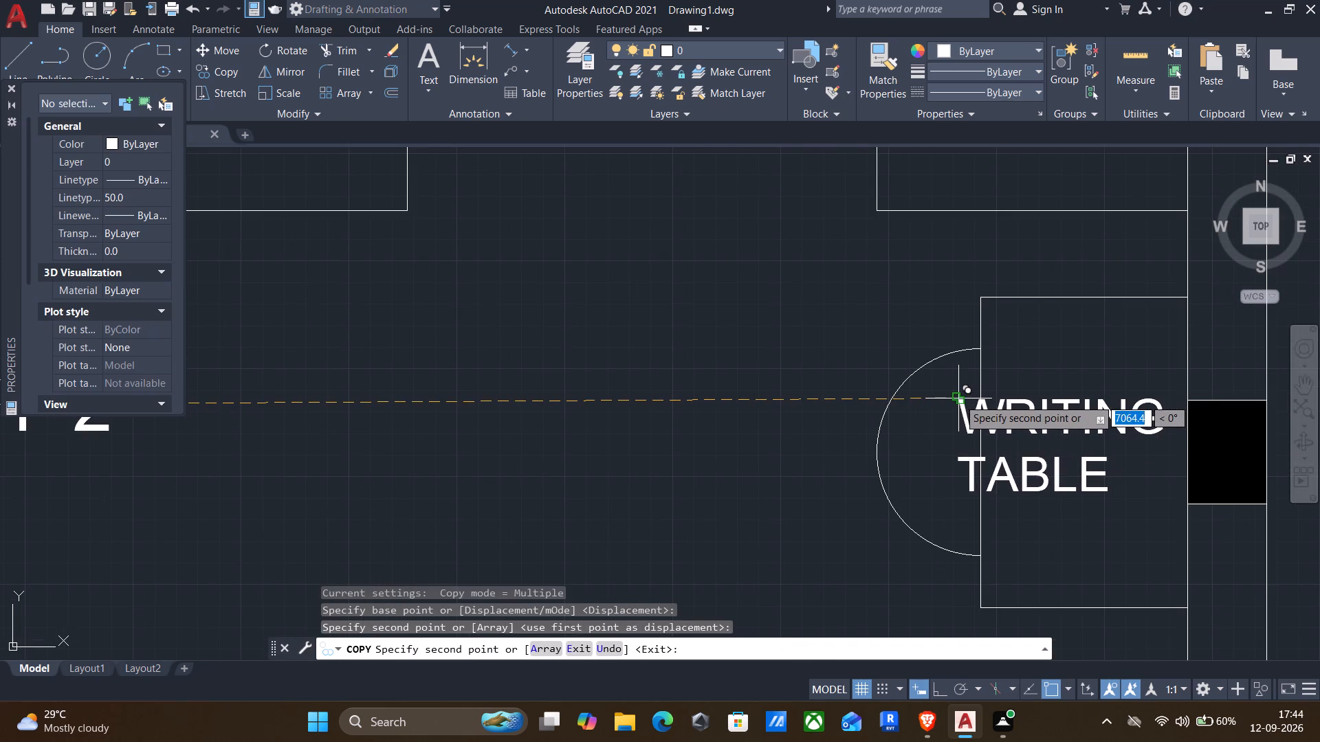
scroll(957, 401, "down", 2)
middle_click_drag(931, 414, 1003, 311)
key("Escape")
scroll(1002, 333, "down", 1)
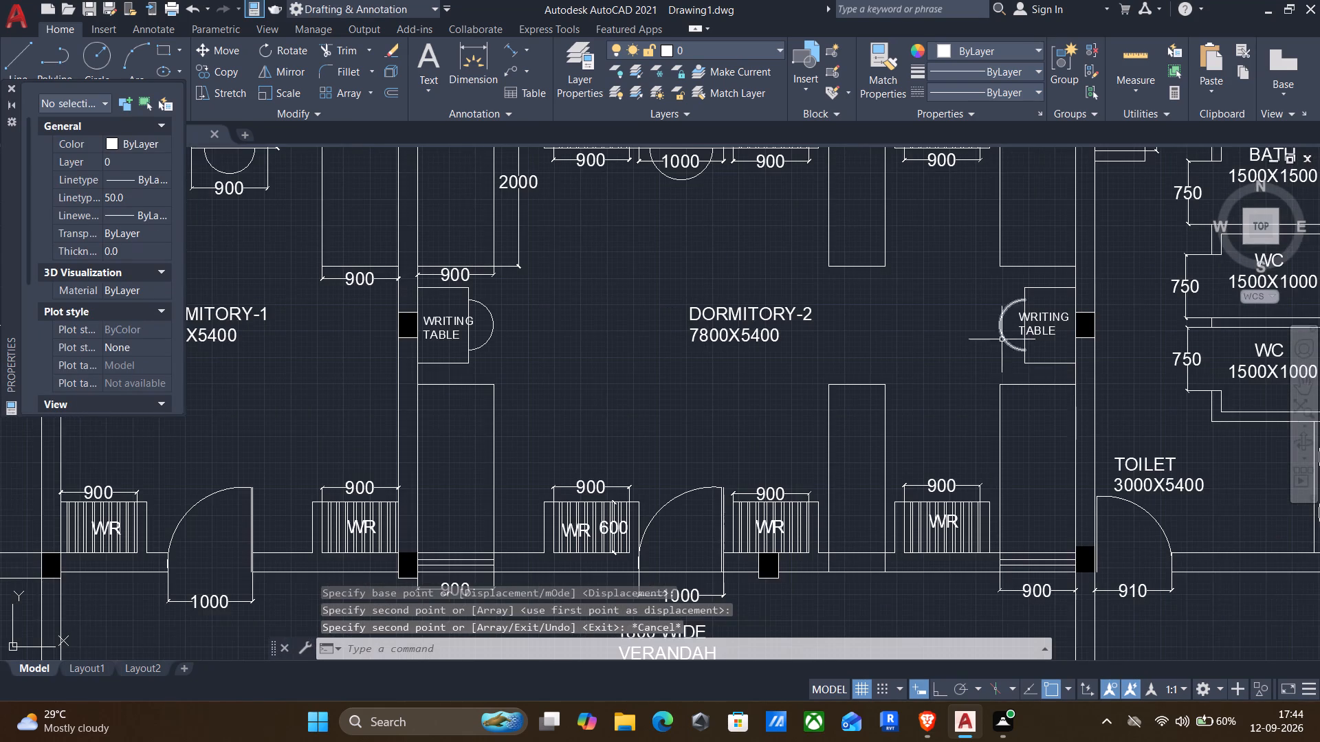
Set up a plot of the model with the DWG To PDF.pc3 plotter and ISO full bleed A4 (297.00 x 210.00 MM) paper.
middle_click_drag(1002, 350, 971, 366)
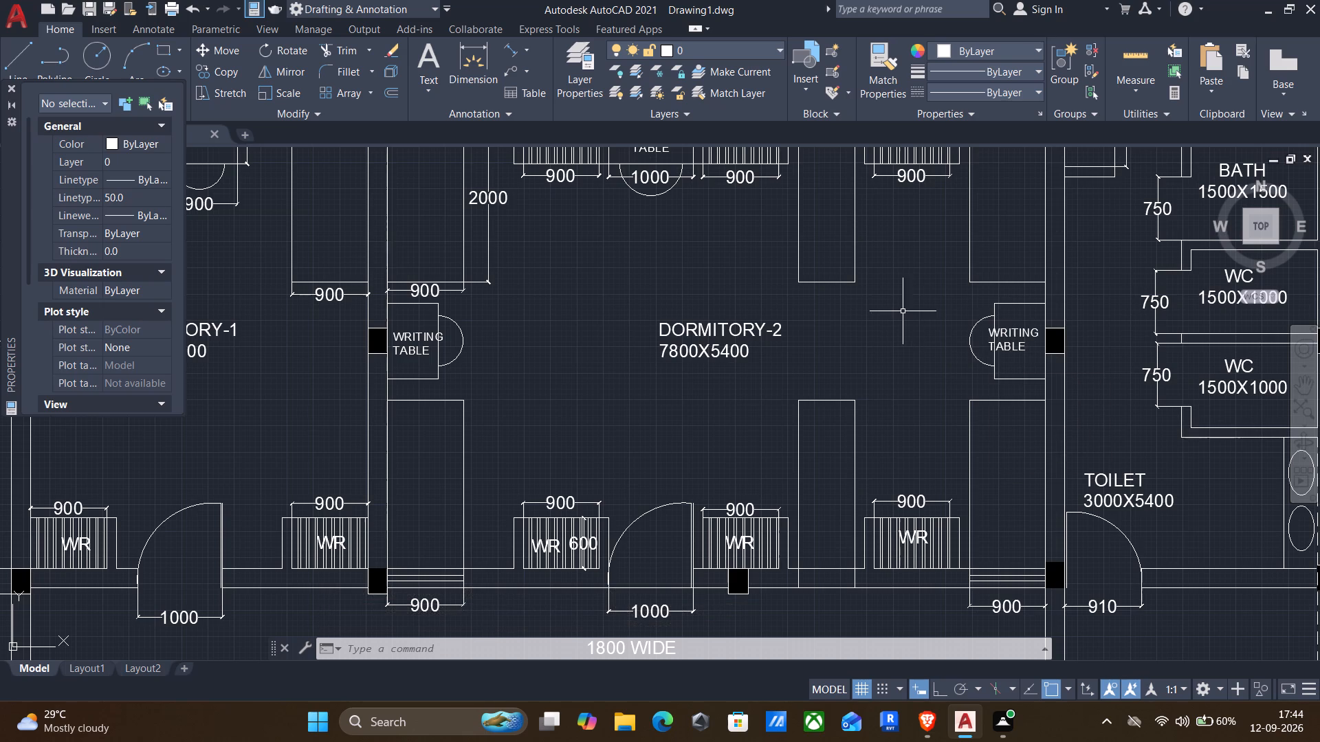
scroll(899, 311, "down", 2)
middle_click_drag(927, 341, 871, 361)
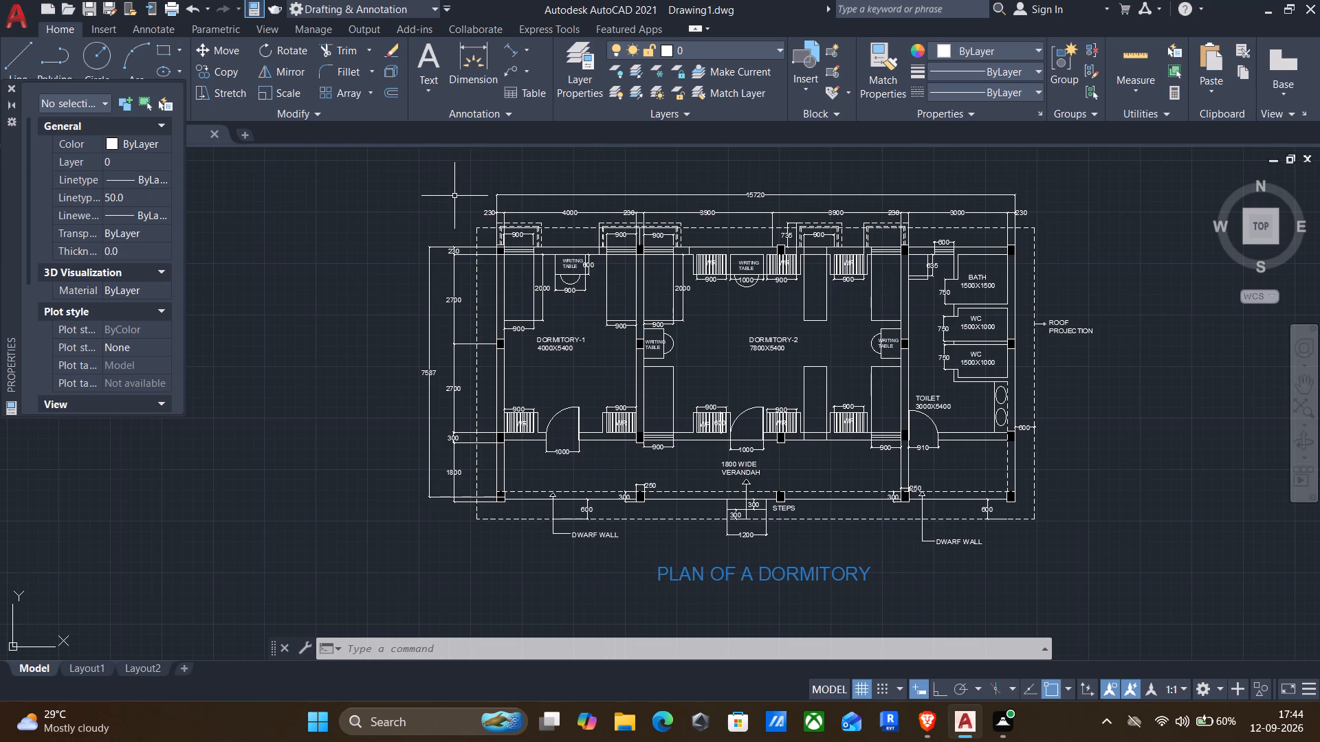
key("ctrl+p")
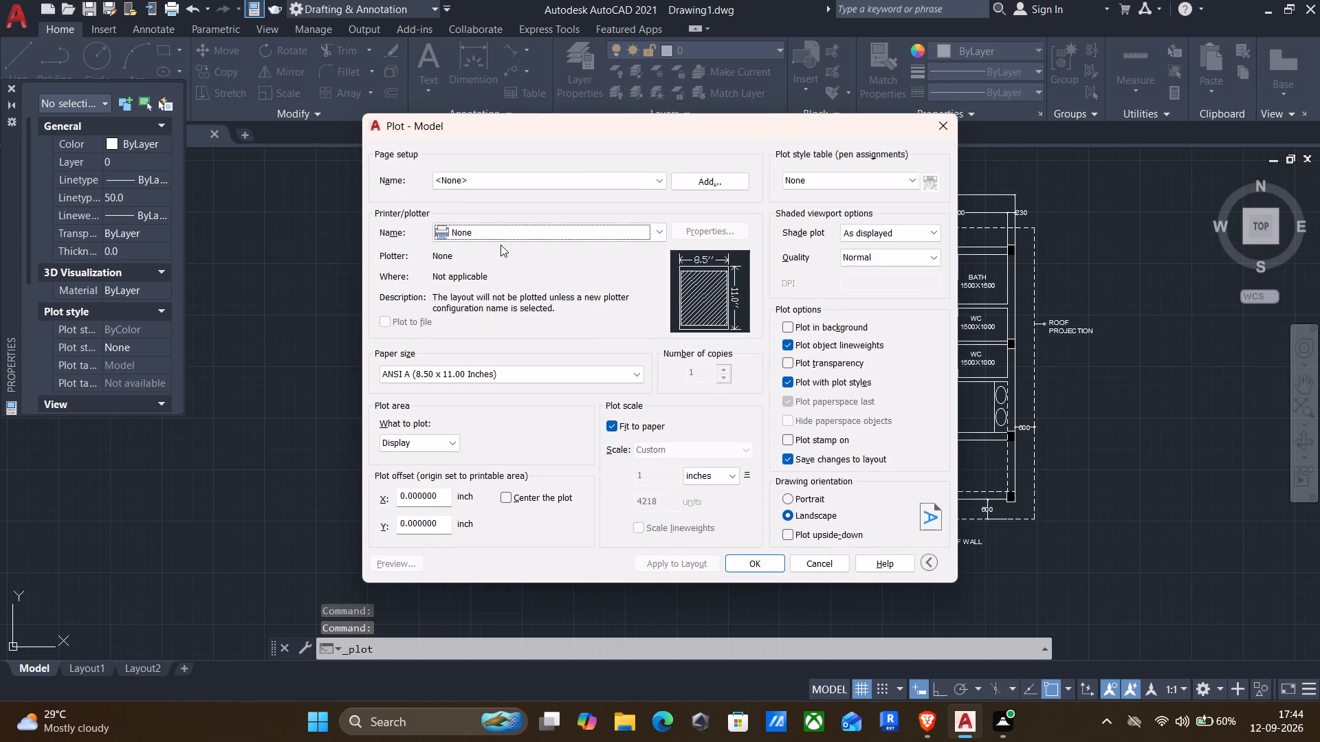
left_click(489, 227)
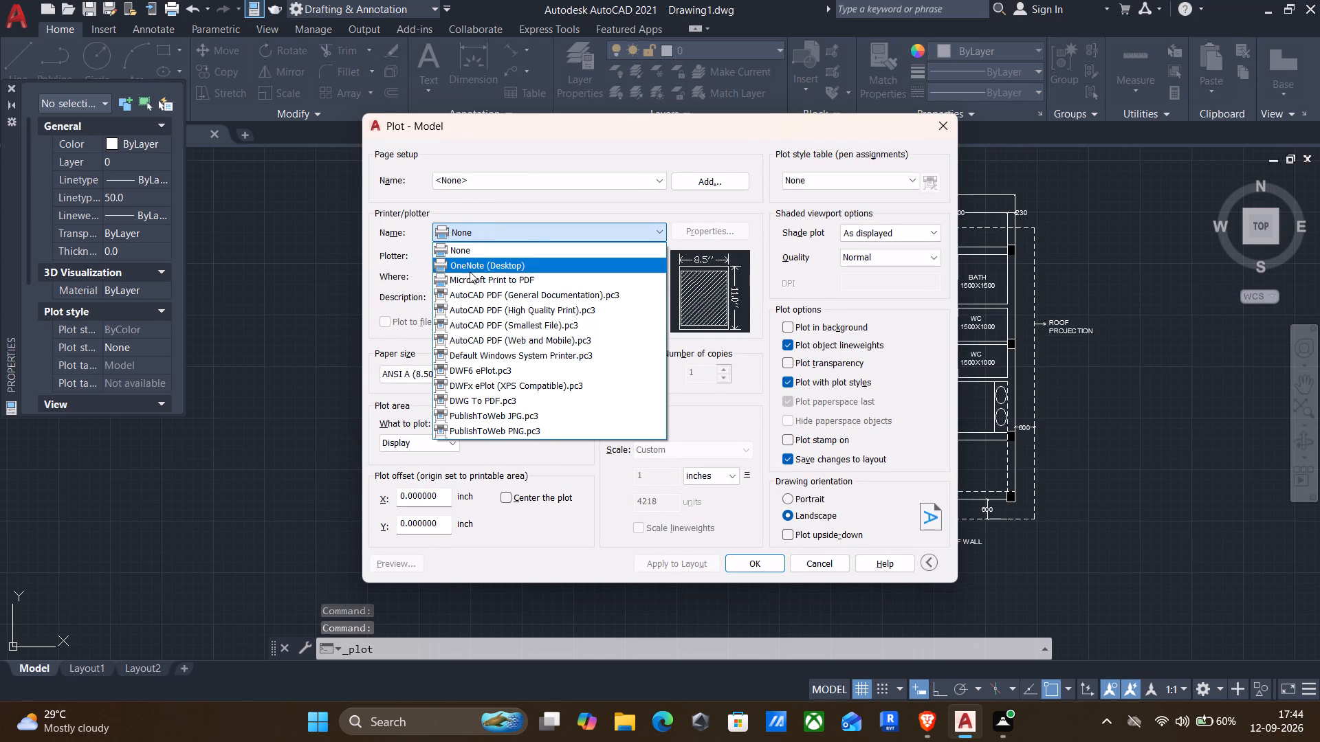
left_click(476, 405)
left_click(465, 372)
scroll(430, 567, "down", 1)
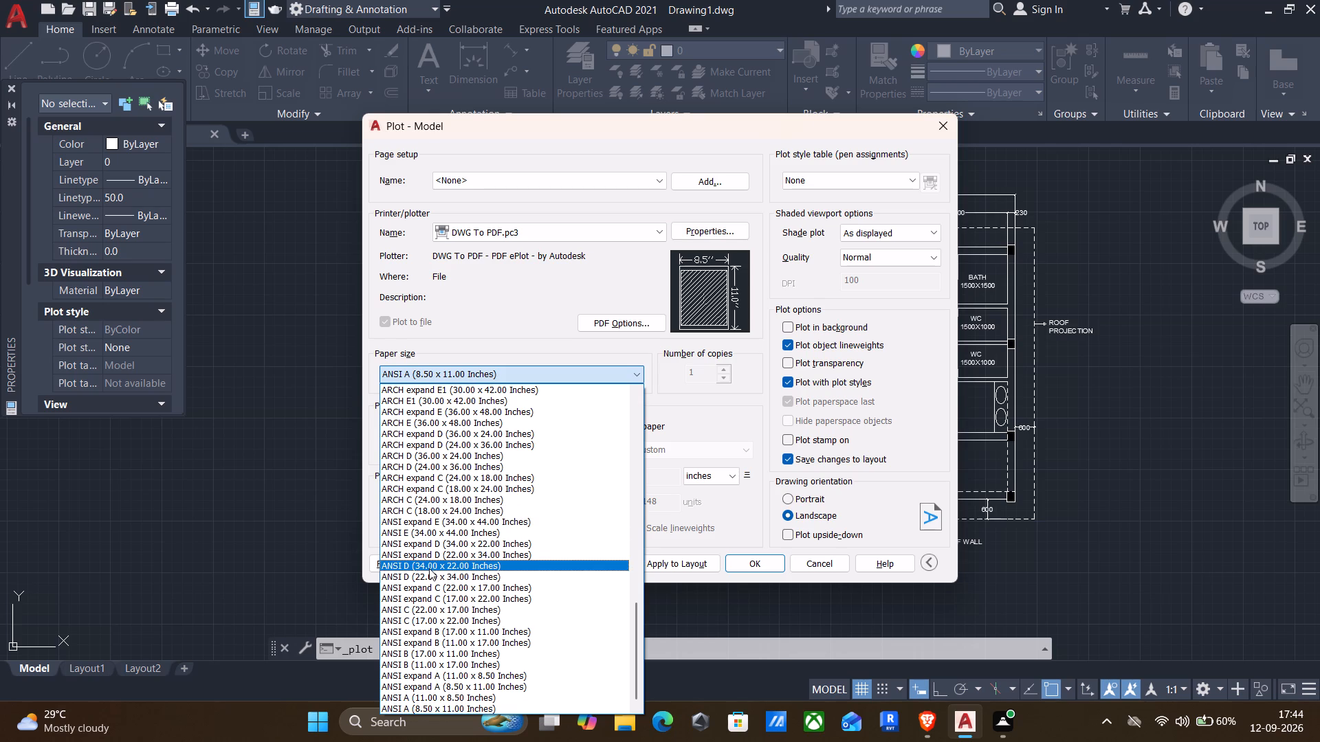
scroll(430, 573, "down", 3)
scroll(439, 581, "up", 20)
scroll(439, 581, "up", 5)
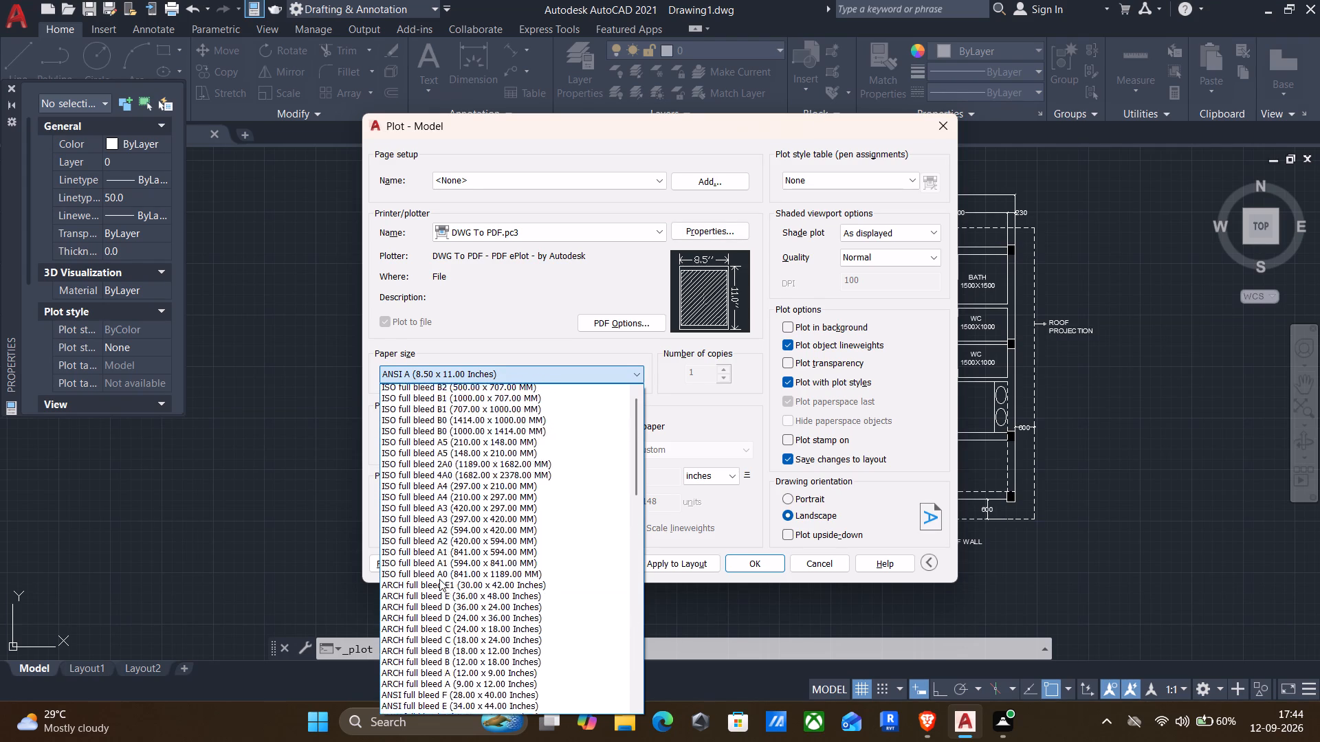
scroll(439, 579, "up", 12)
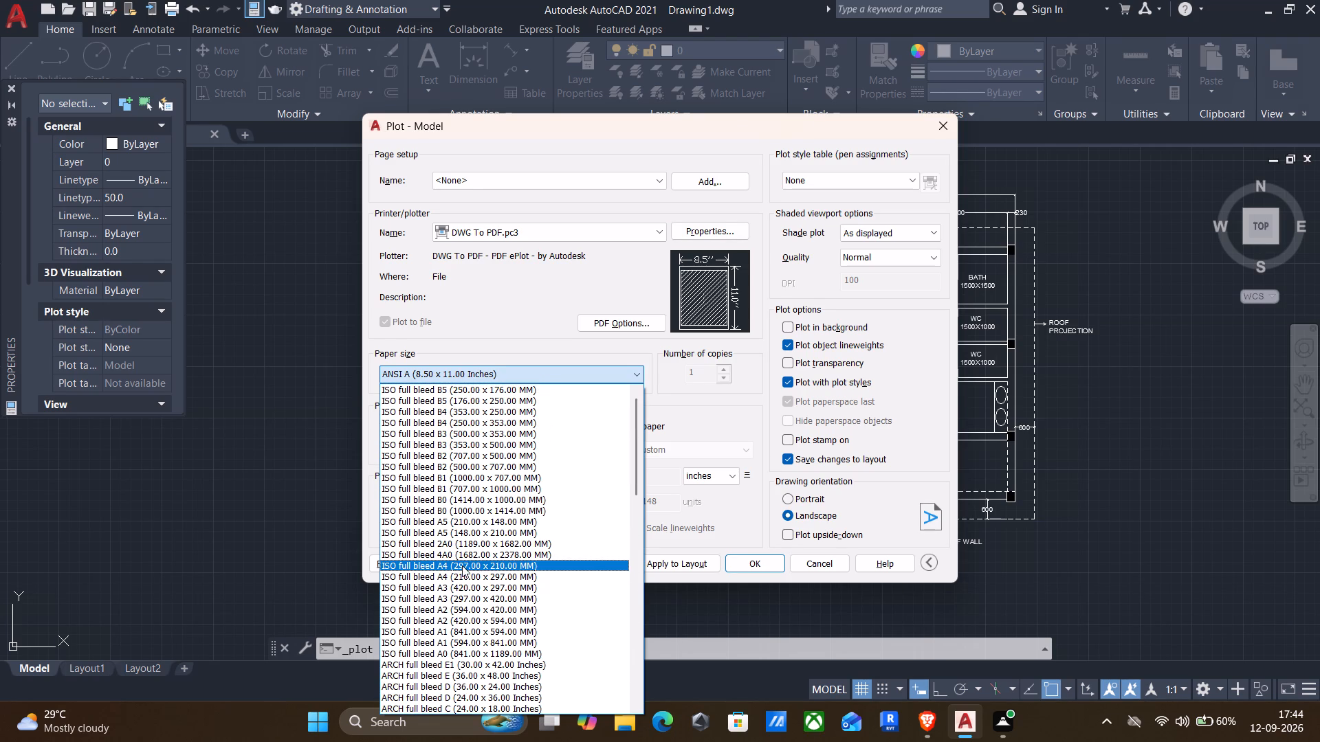
left_click(462, 565)
Set the plot area to a window enclosing the whole plan, its dimensions and title, and apply it to the layout.
left_click(452, 440)
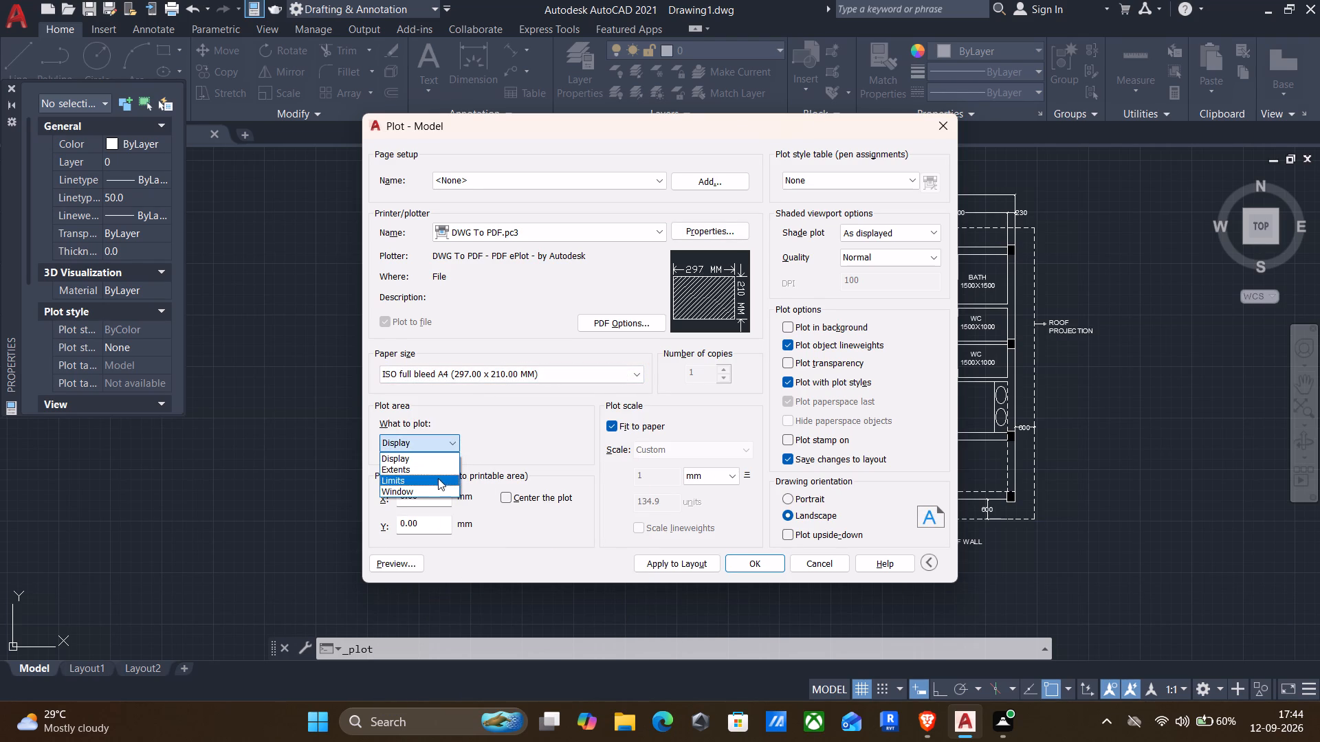
left_click(426, 488)
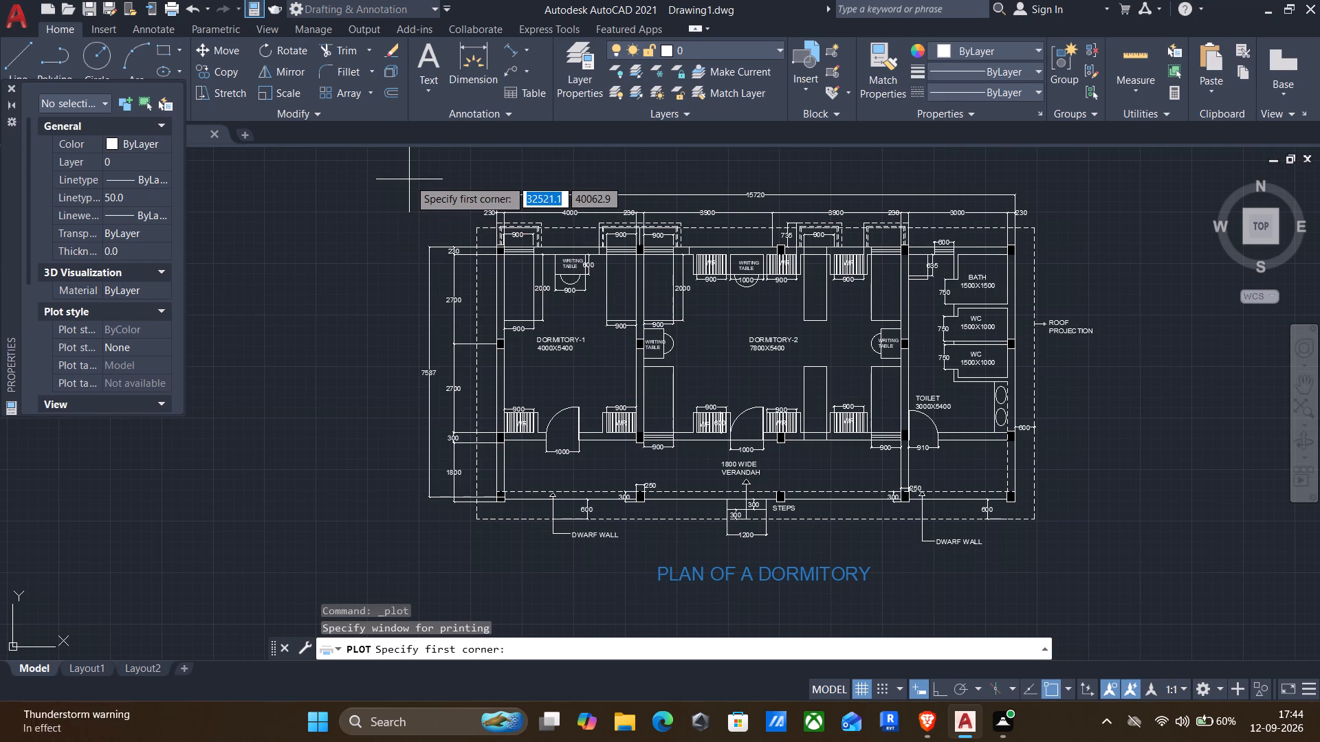
scroll(409, 179, "up", 2)
scroll(409, 179, "down", 2)
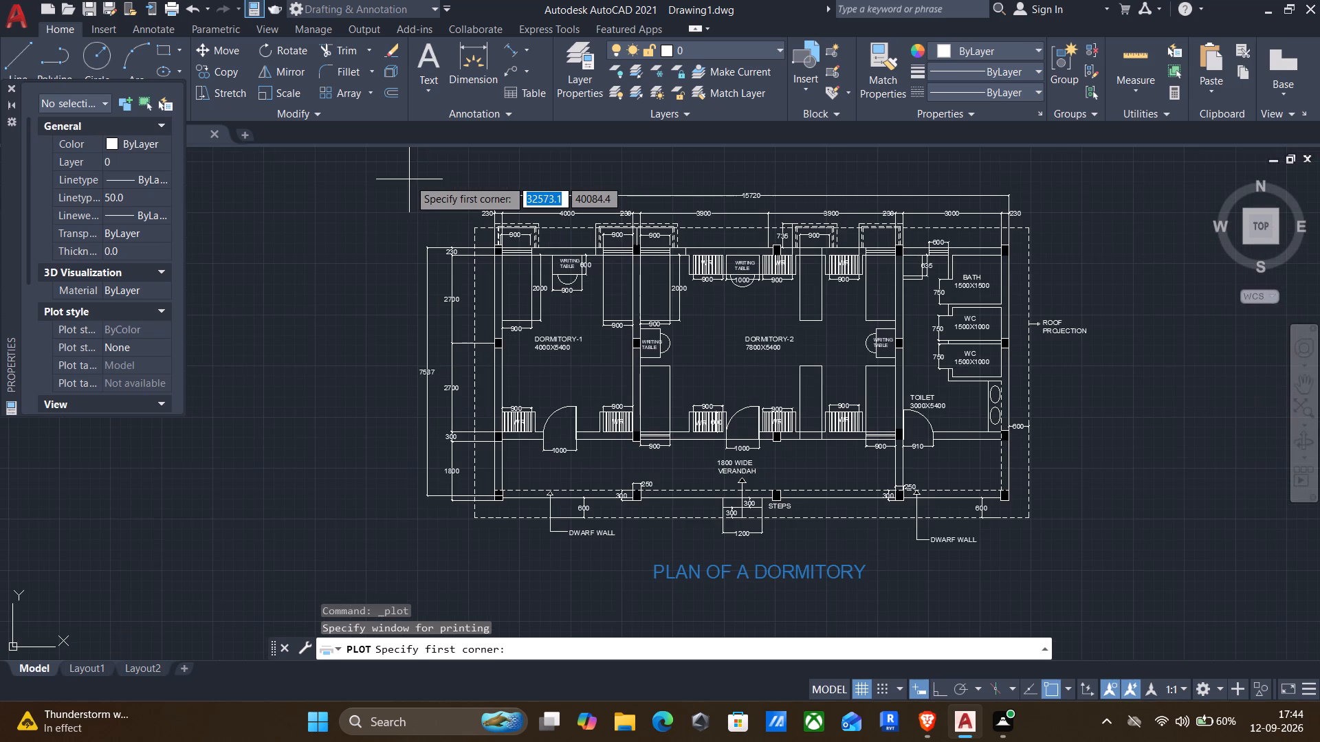
left_click(409, 179)
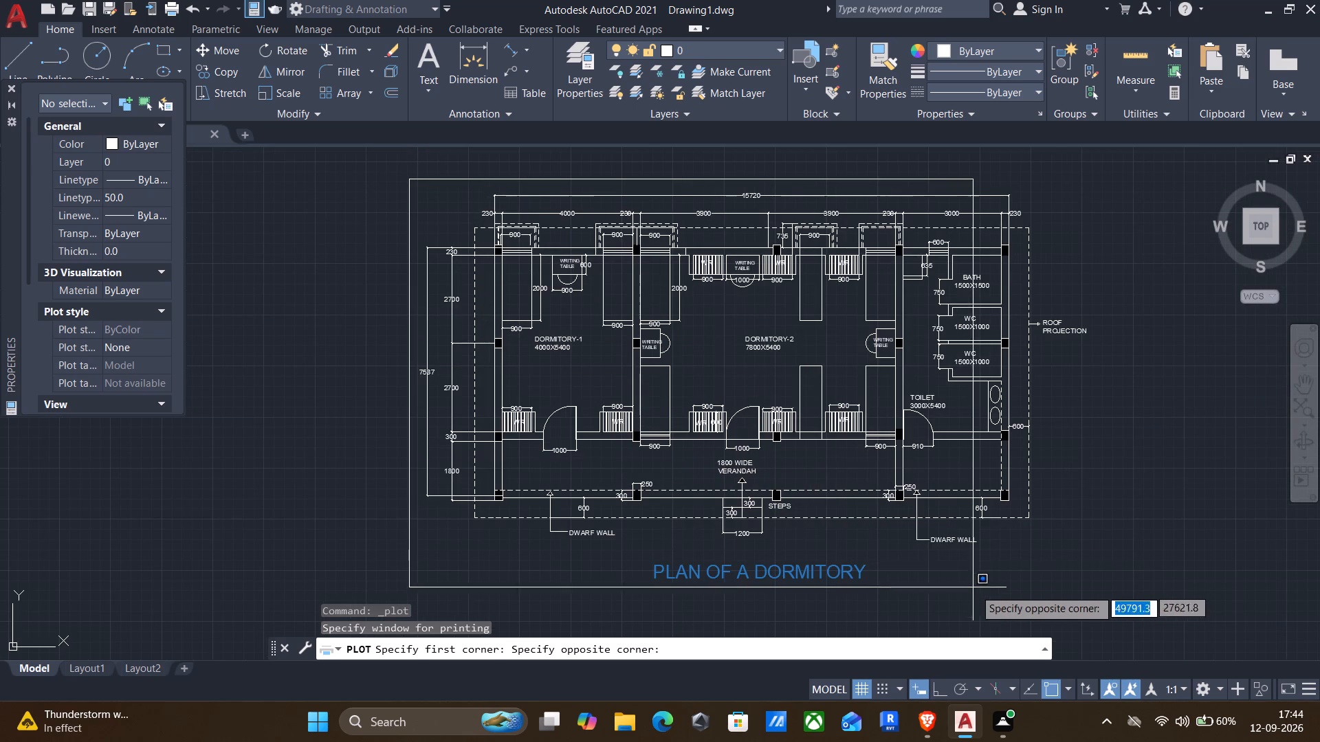
left_click(1091, 598)
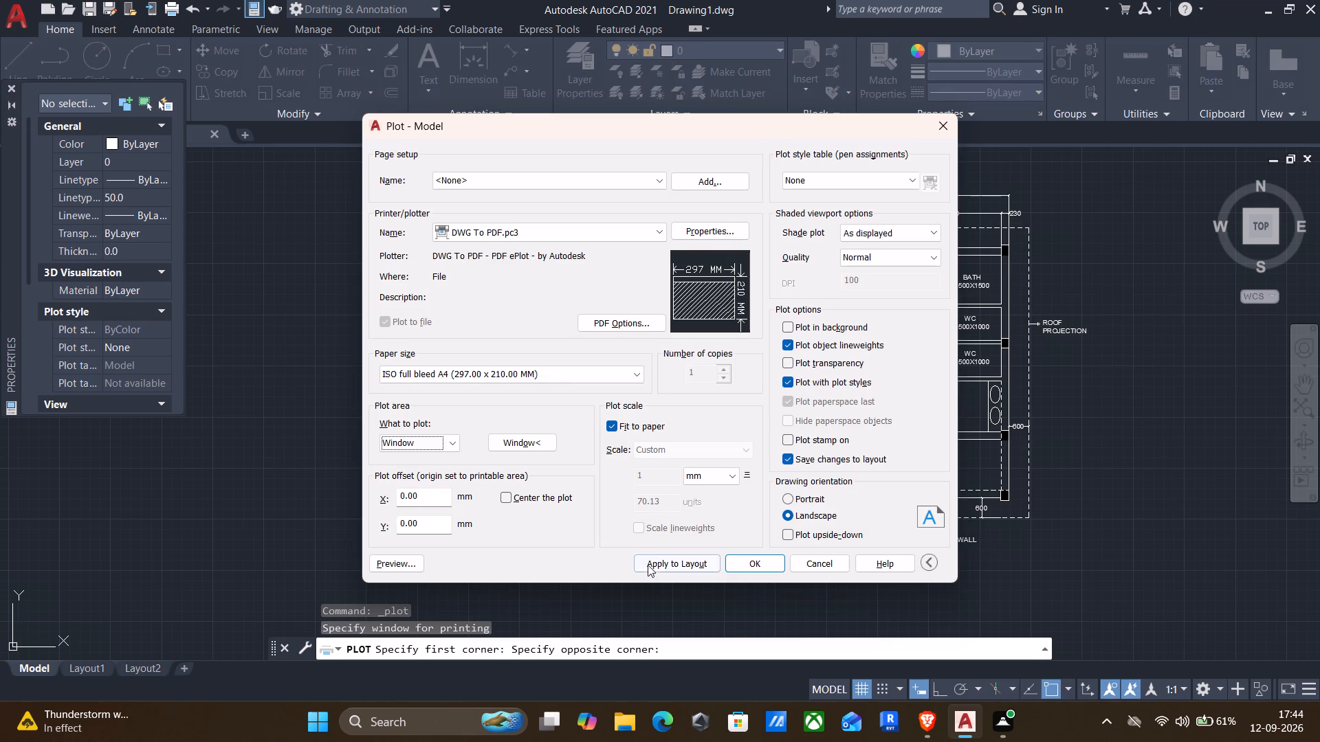
left_click(654, 563)
Centre the plot on the paper.
left_click(511, 501)
left_click(667, 563)
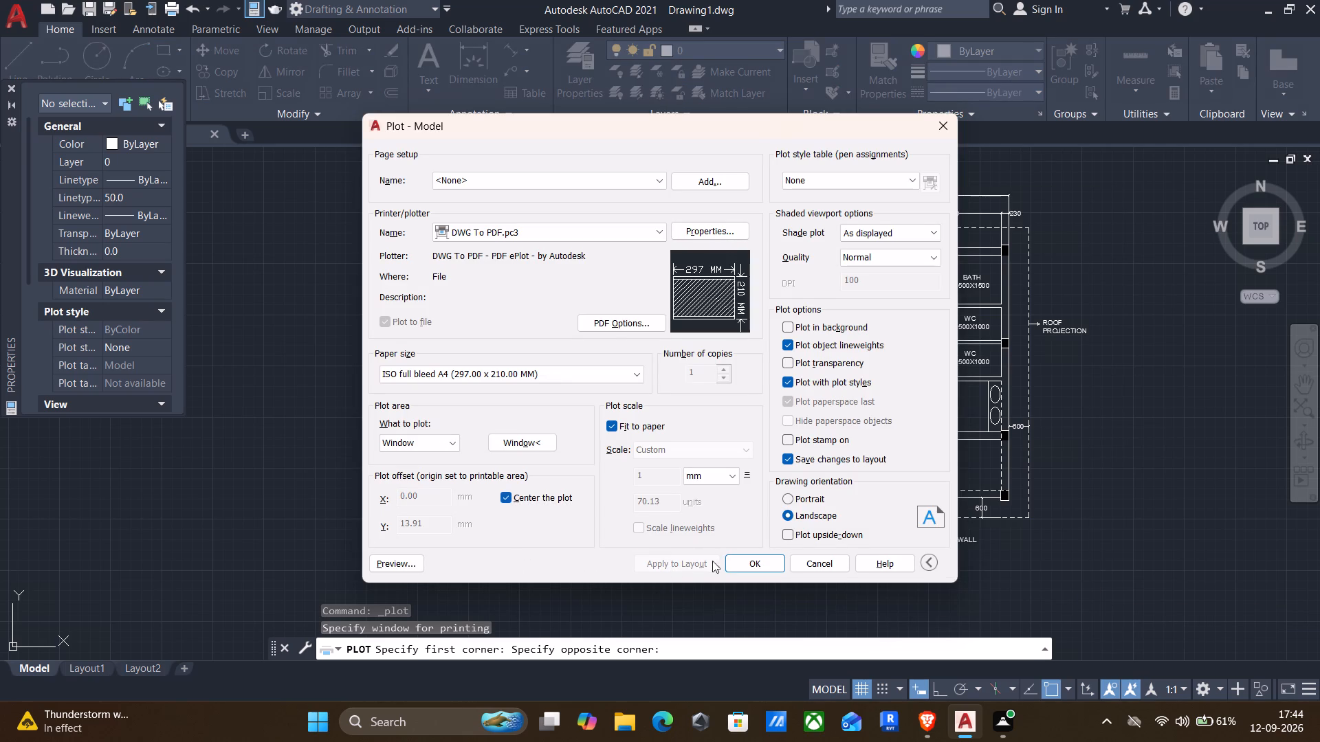
Preview the plot of the dormitory plan.
left_click(388, 556)
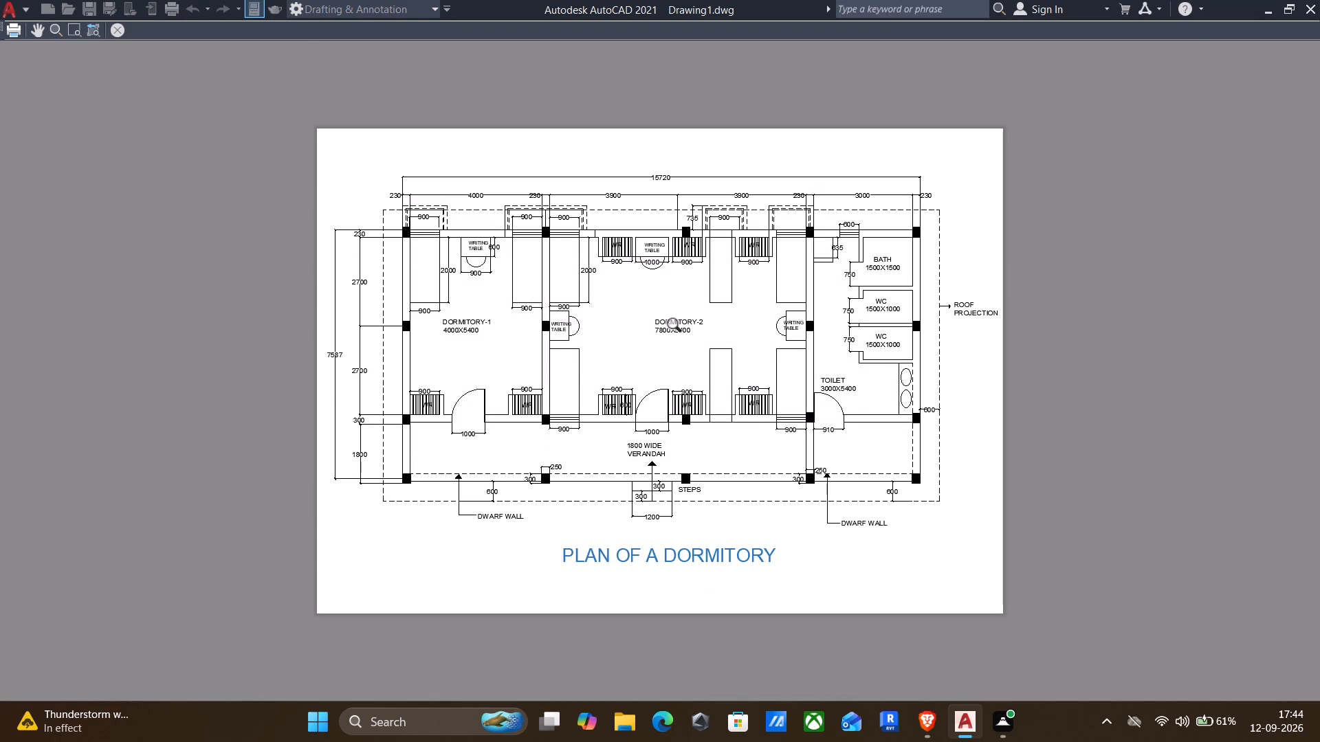
Check the plan's dimensions and labels in the plot preview at closer range, and close the preview.
scroll(676, 327, "up", 2)
scroll(674, 327, "down", 2)
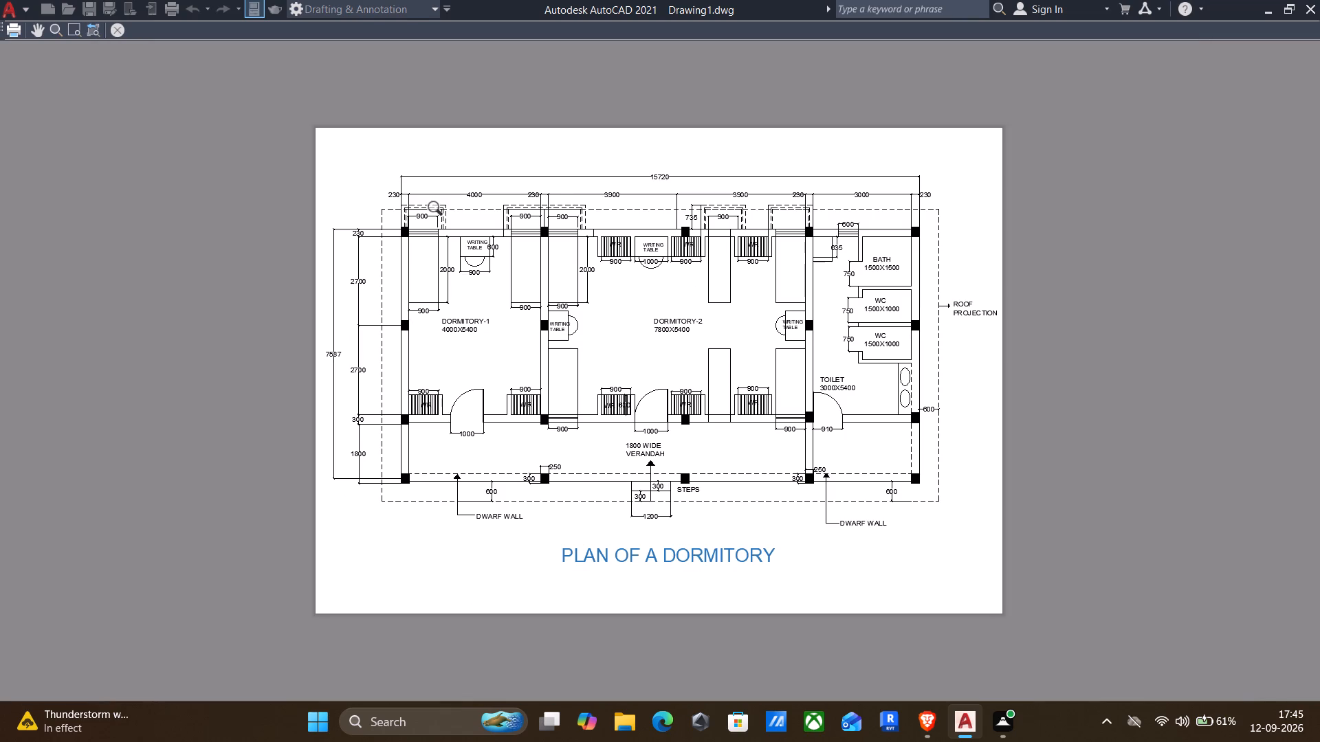
scroll(750, 225, "up", 1)
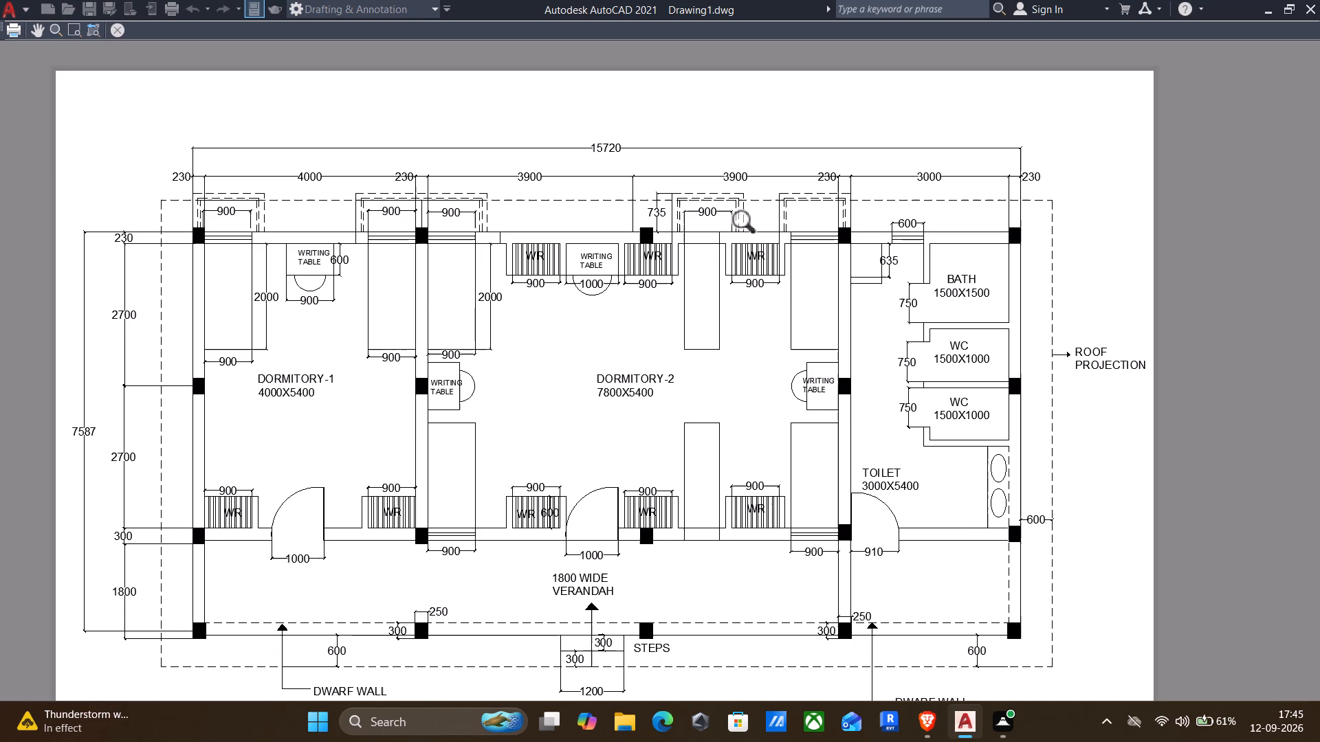
scroll(750, 225, "down", 1)
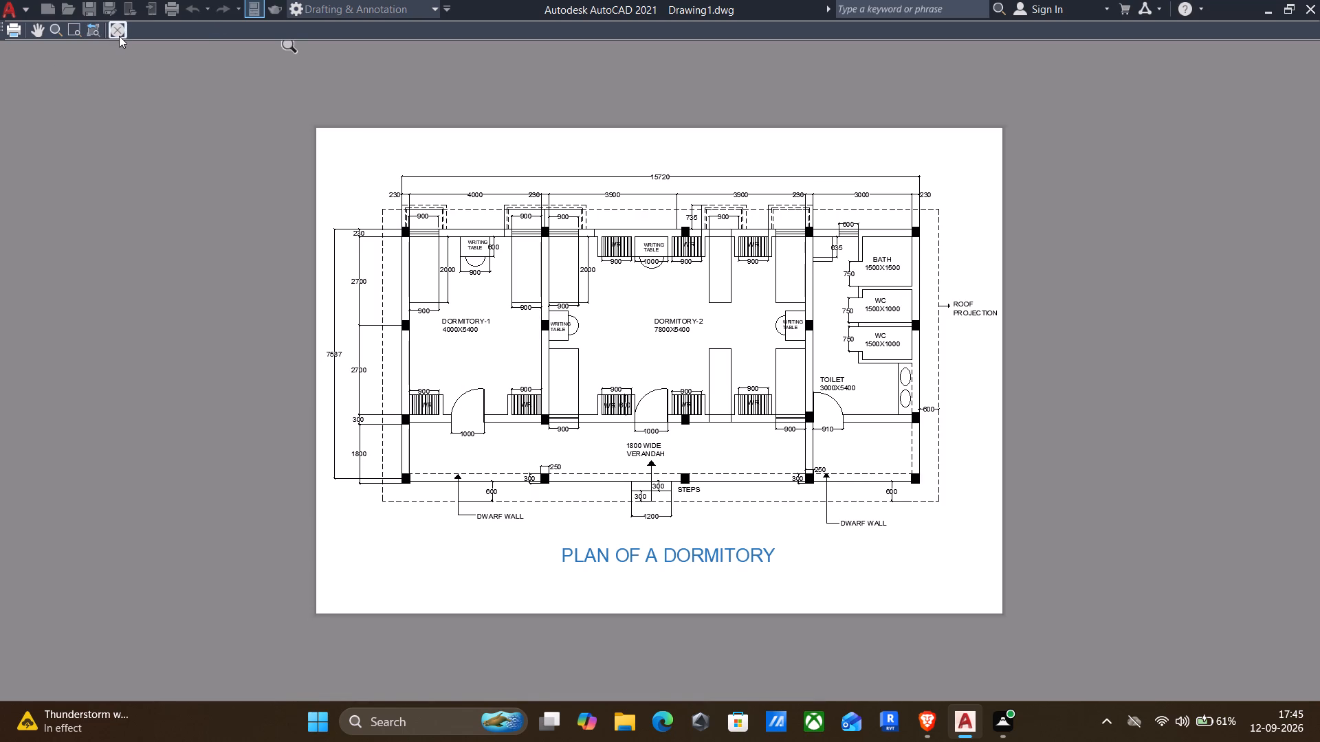
left_click(119, 36)
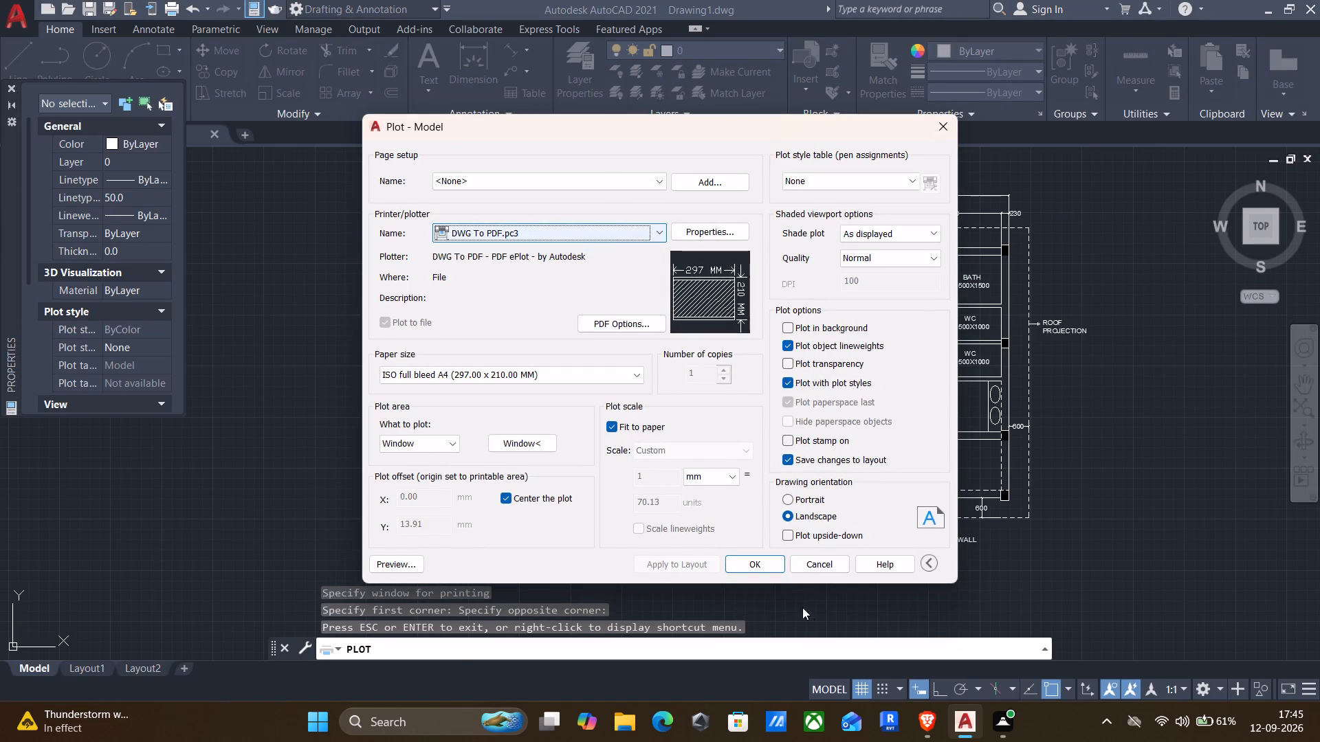
Plot the plan to a PDF file named Dormitory in the Documents folder.
left_click(769, 567)
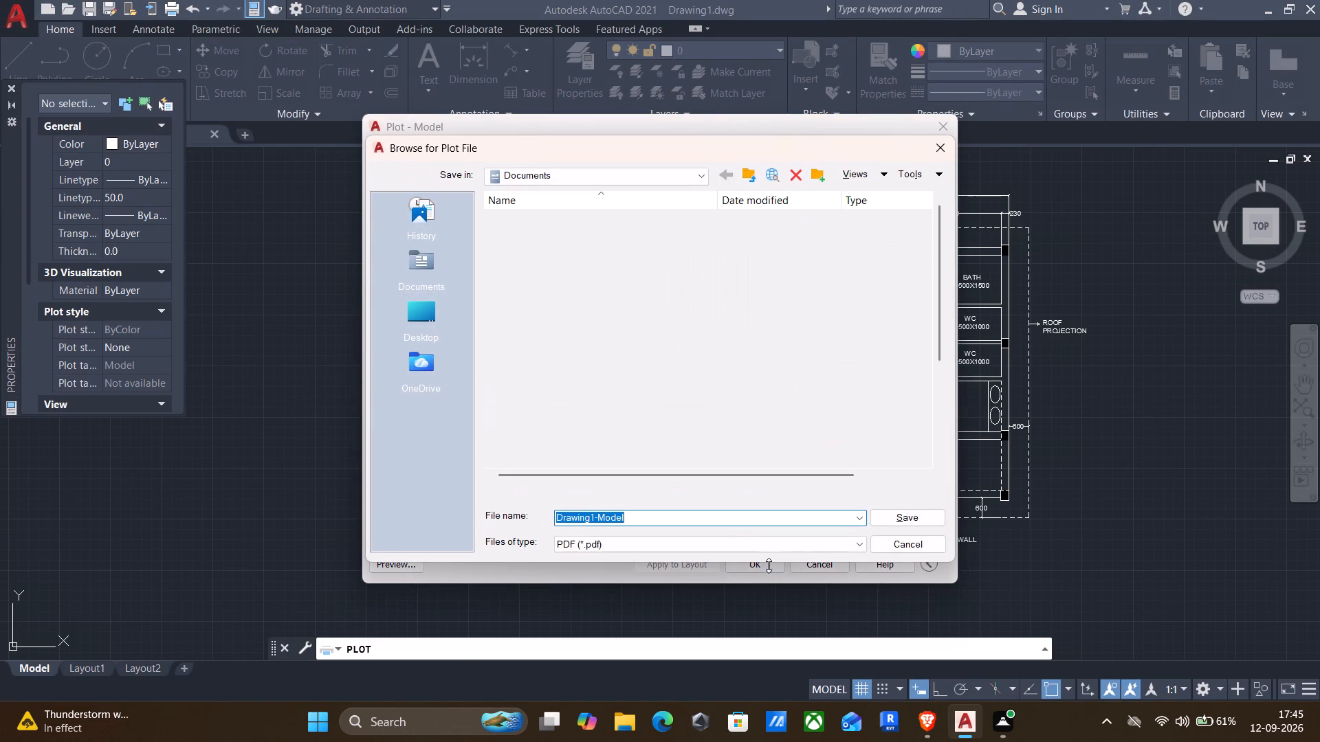
key("BackSpace")
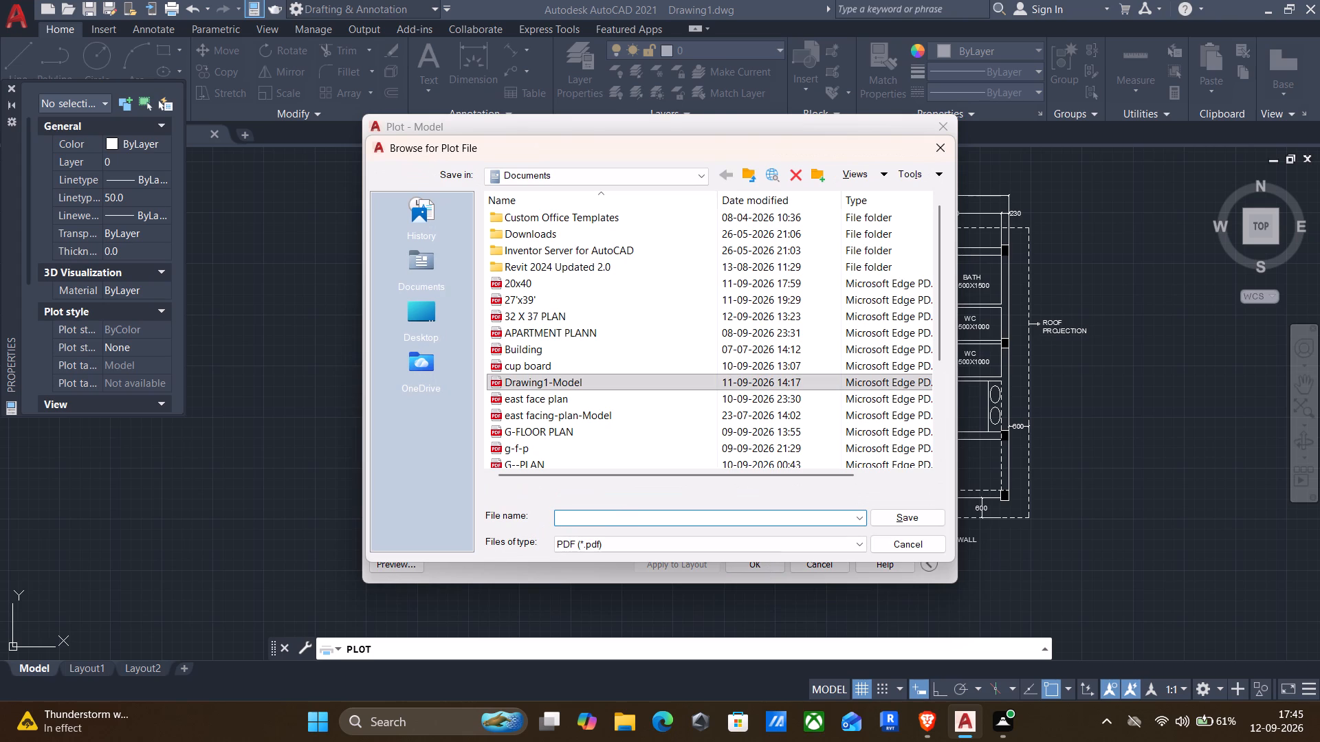
key("d")
key("r")
key("m")
key("i")
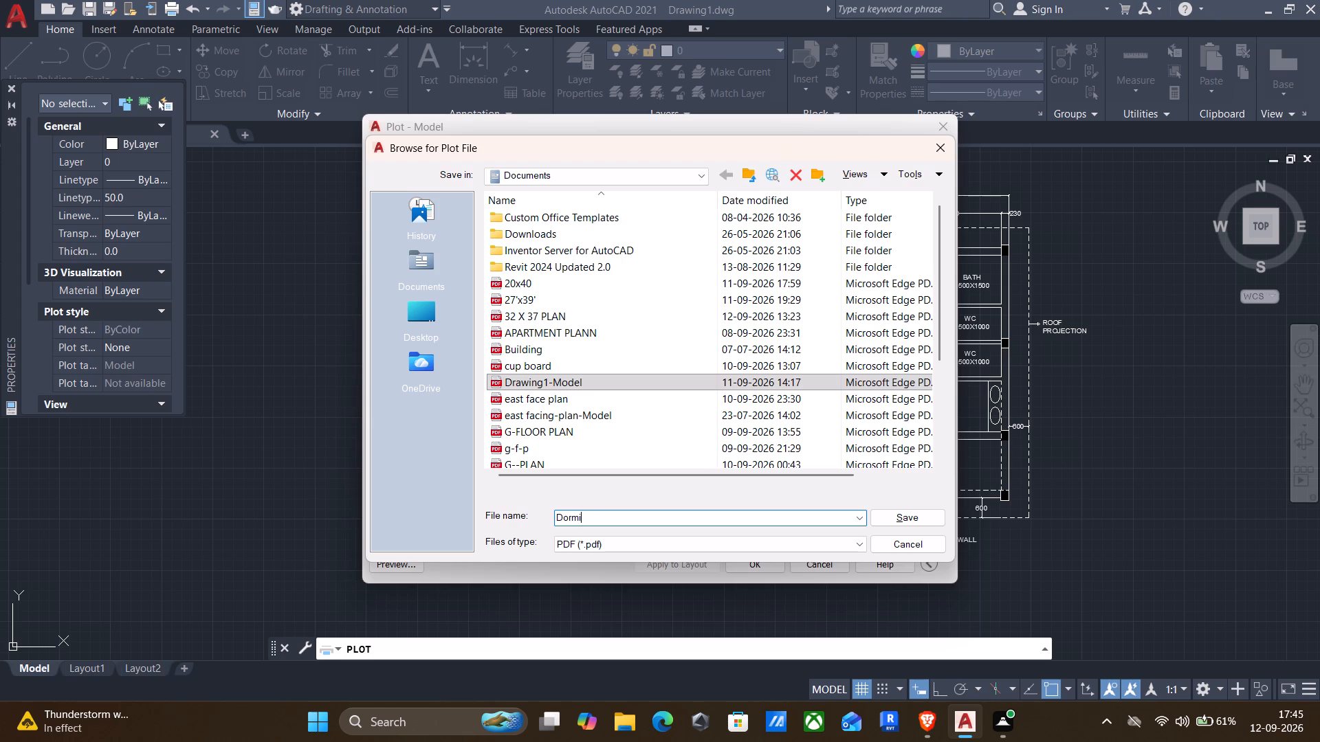
type("tory")
left_click(879, 513)
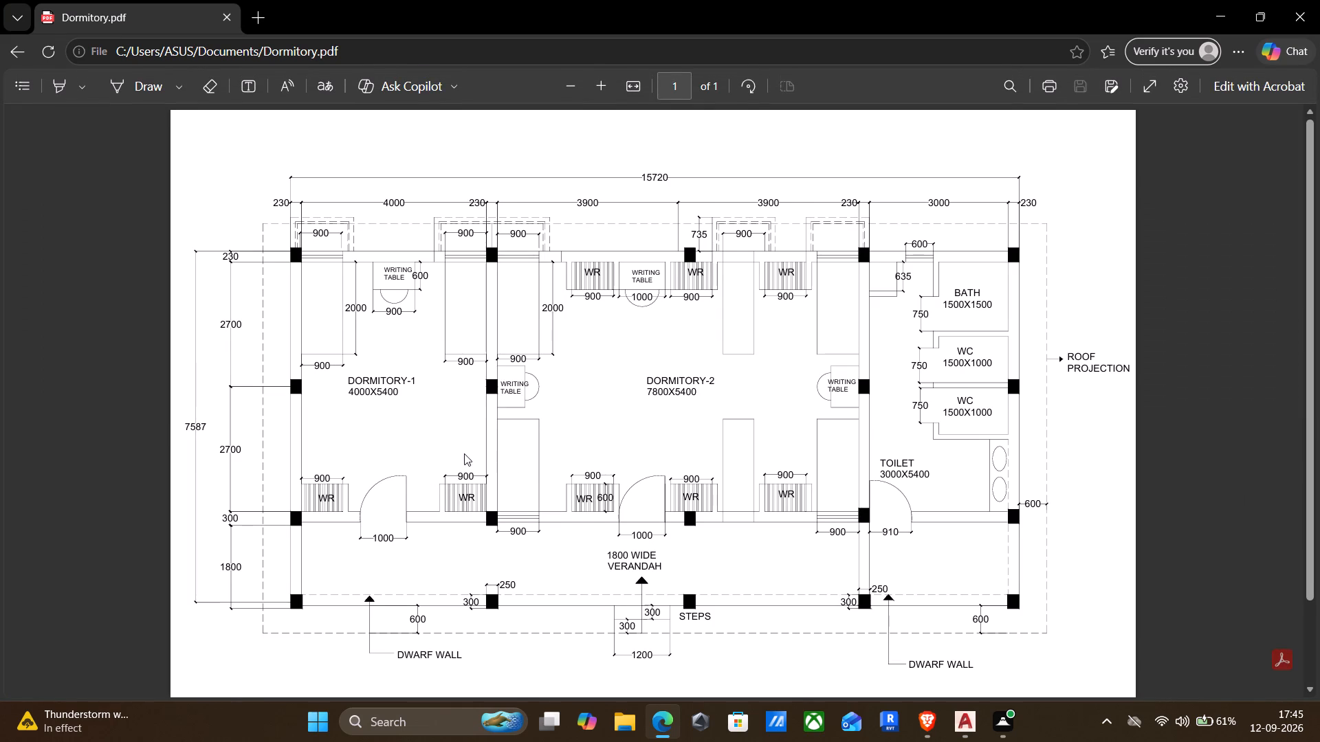
Look over the plotted Dormitory.pdf in the PDF viewer and close it.
scroll(464, 453, "down", 4)
scroll(464, 453, "up", 4)
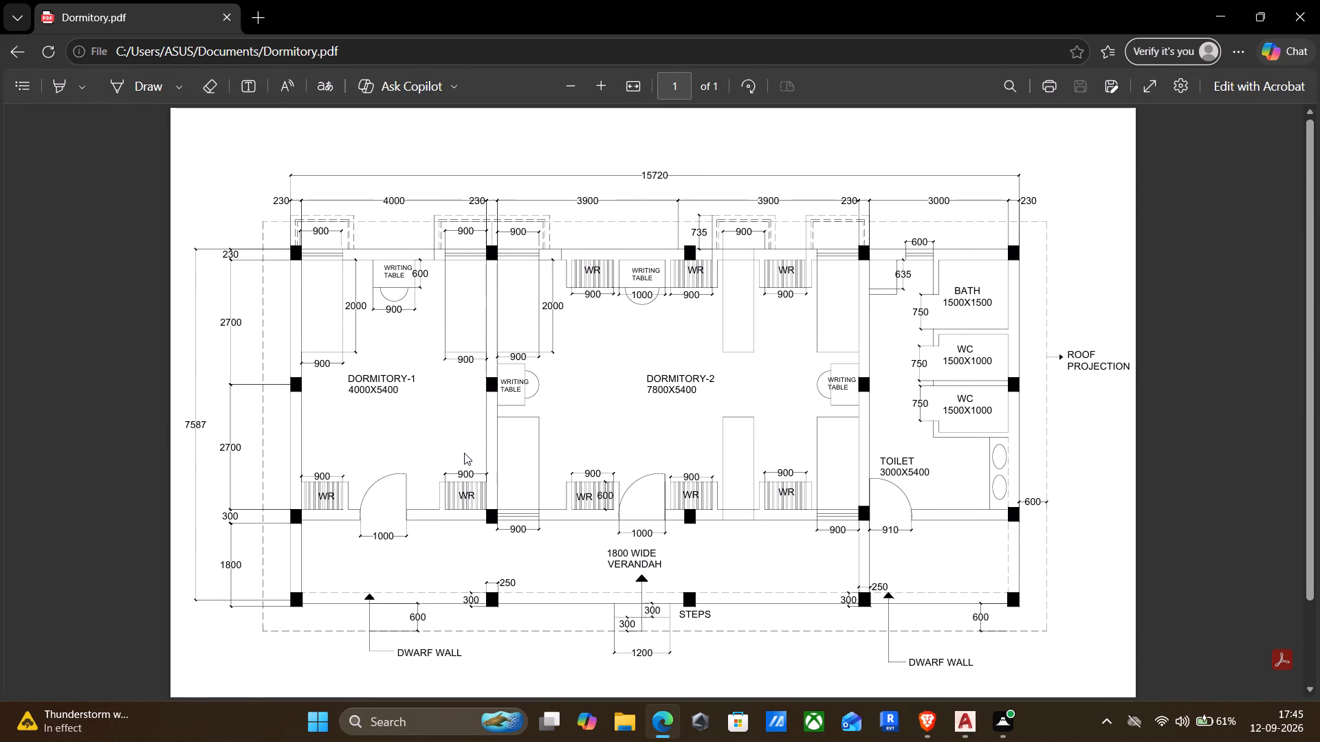
scroll(522, 412, "up", 2)
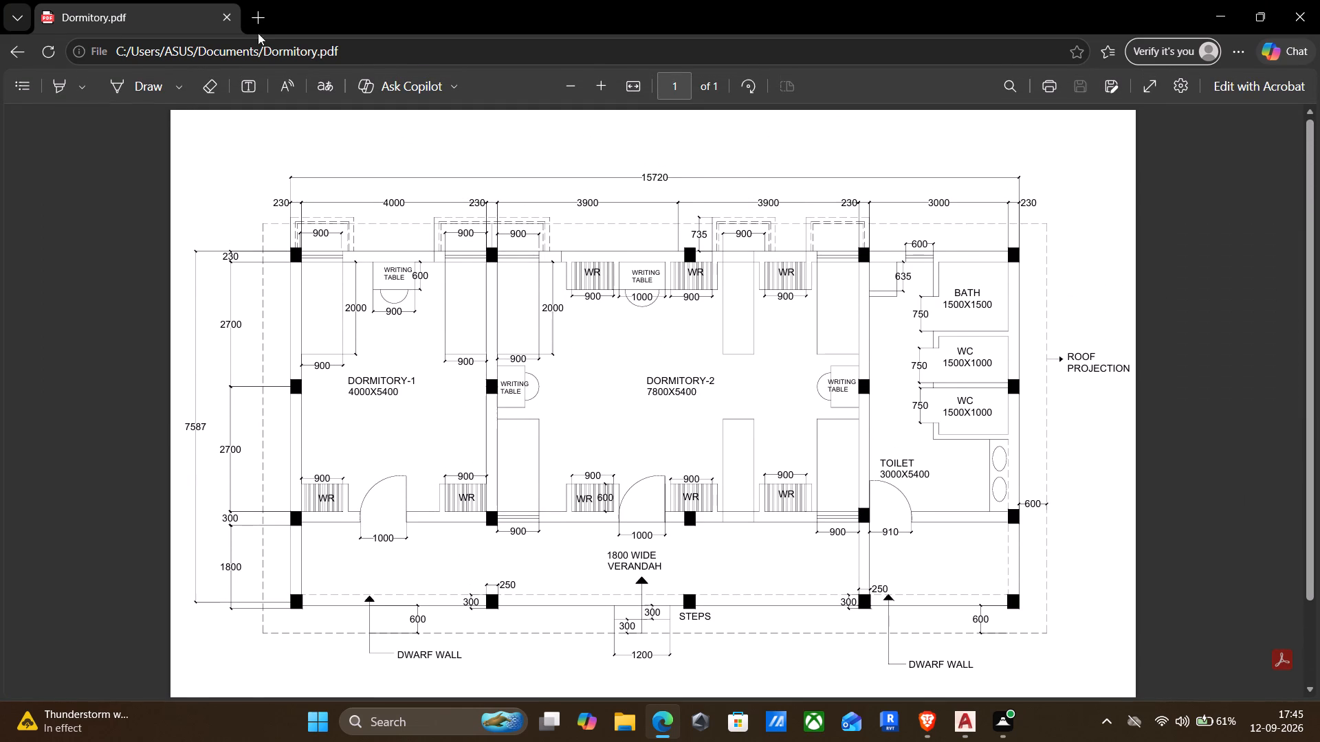
left_click(228, 17)
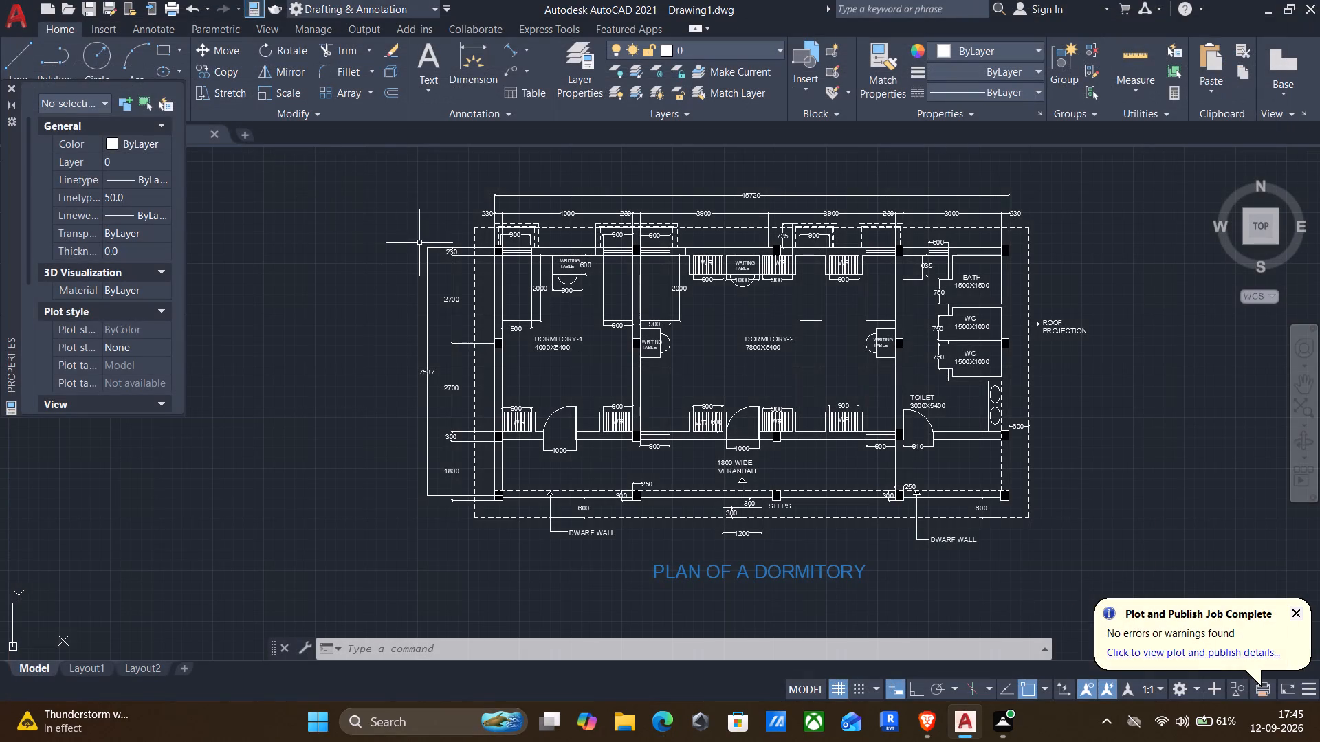
Save the drawing as Dormitory-plan in the Documents folder, in AutoCAD 2018 Drawing format.
key("ctrl+s")
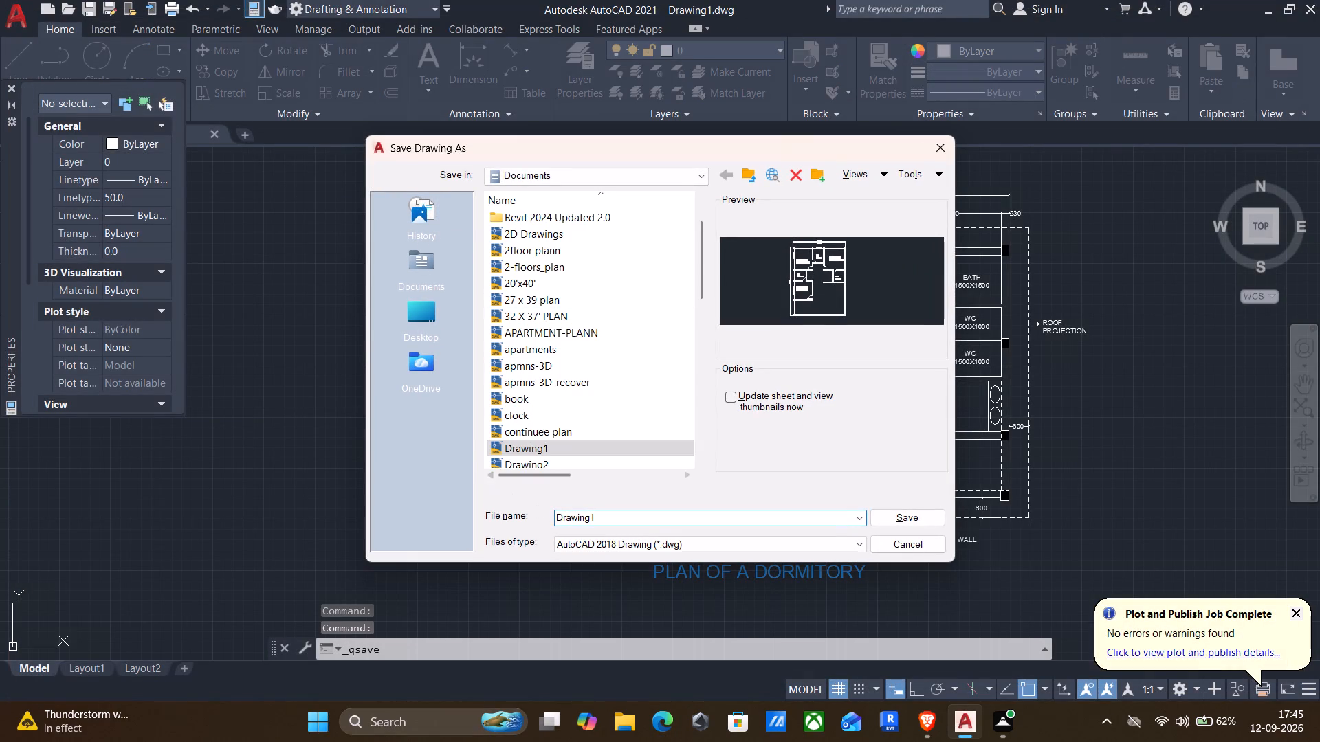
left_click_drag(609, 515, 428, 524)
key("BackSpace")
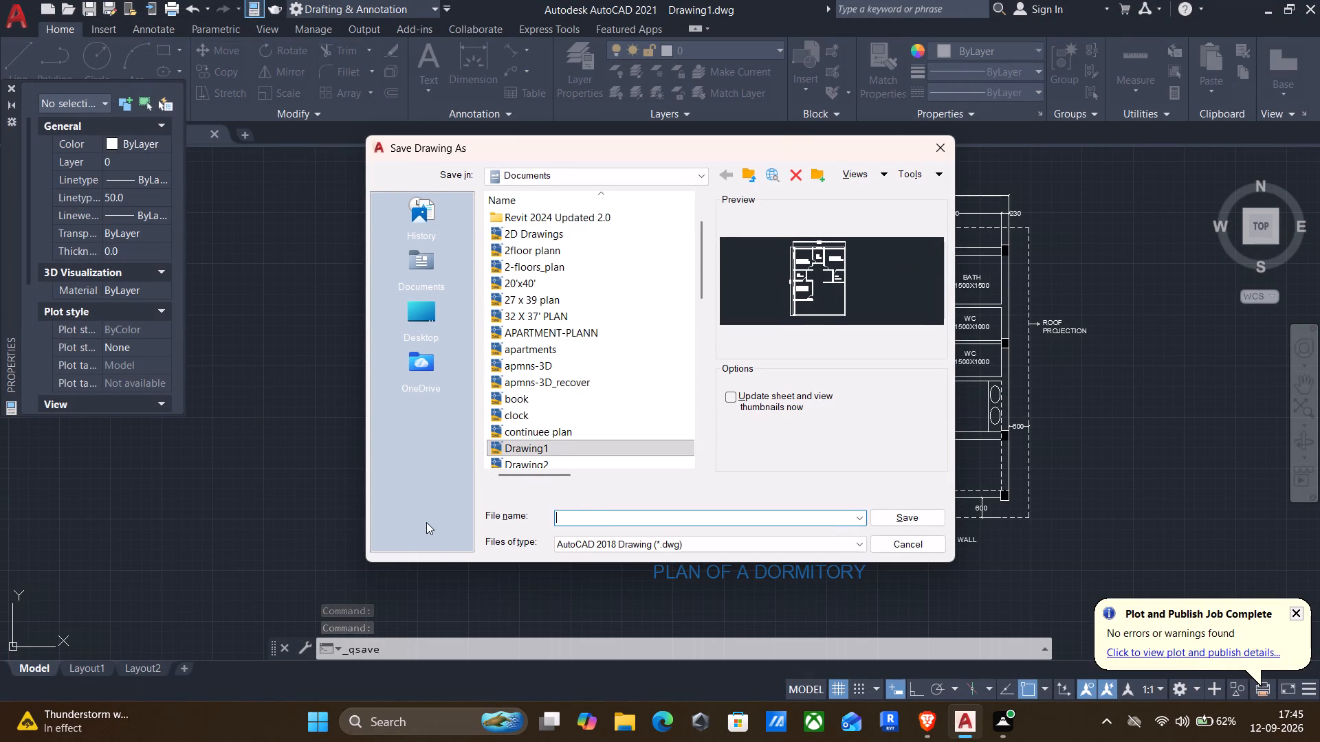
type("do")
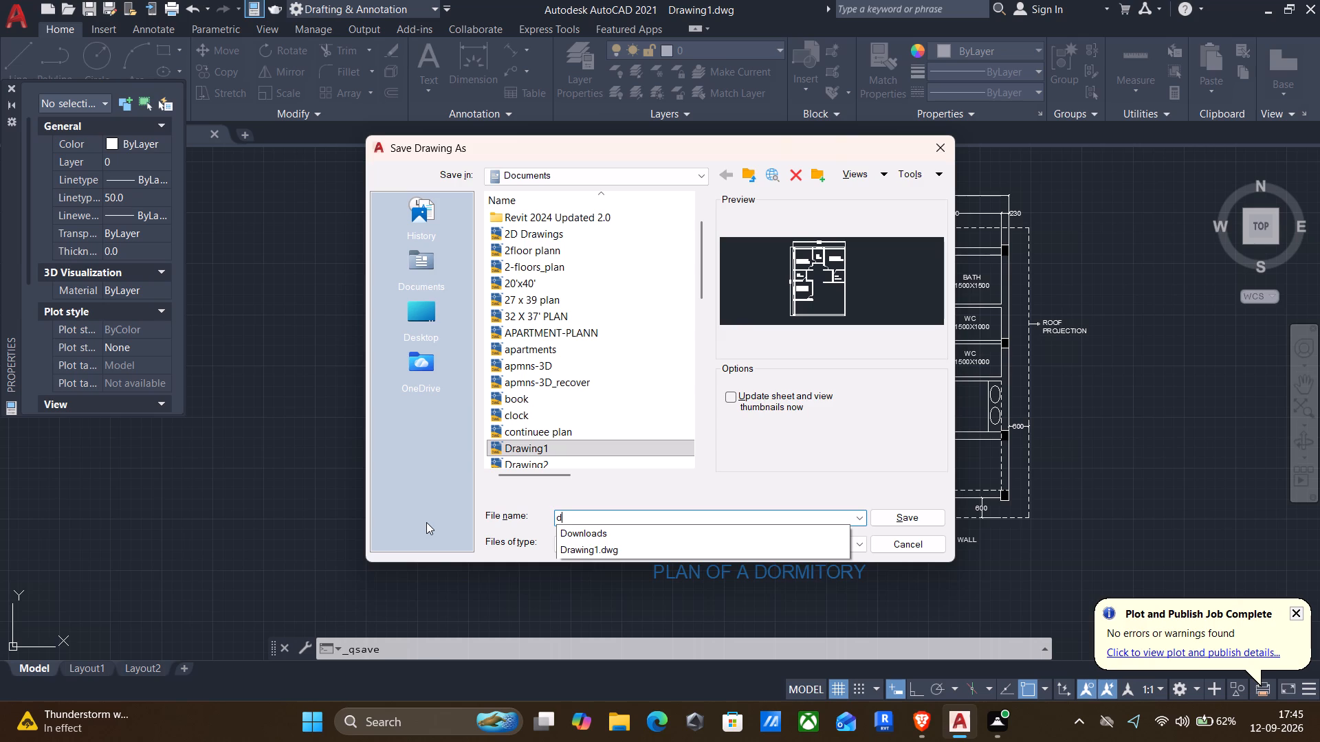
key("BackSpace")
key("BackSpace")
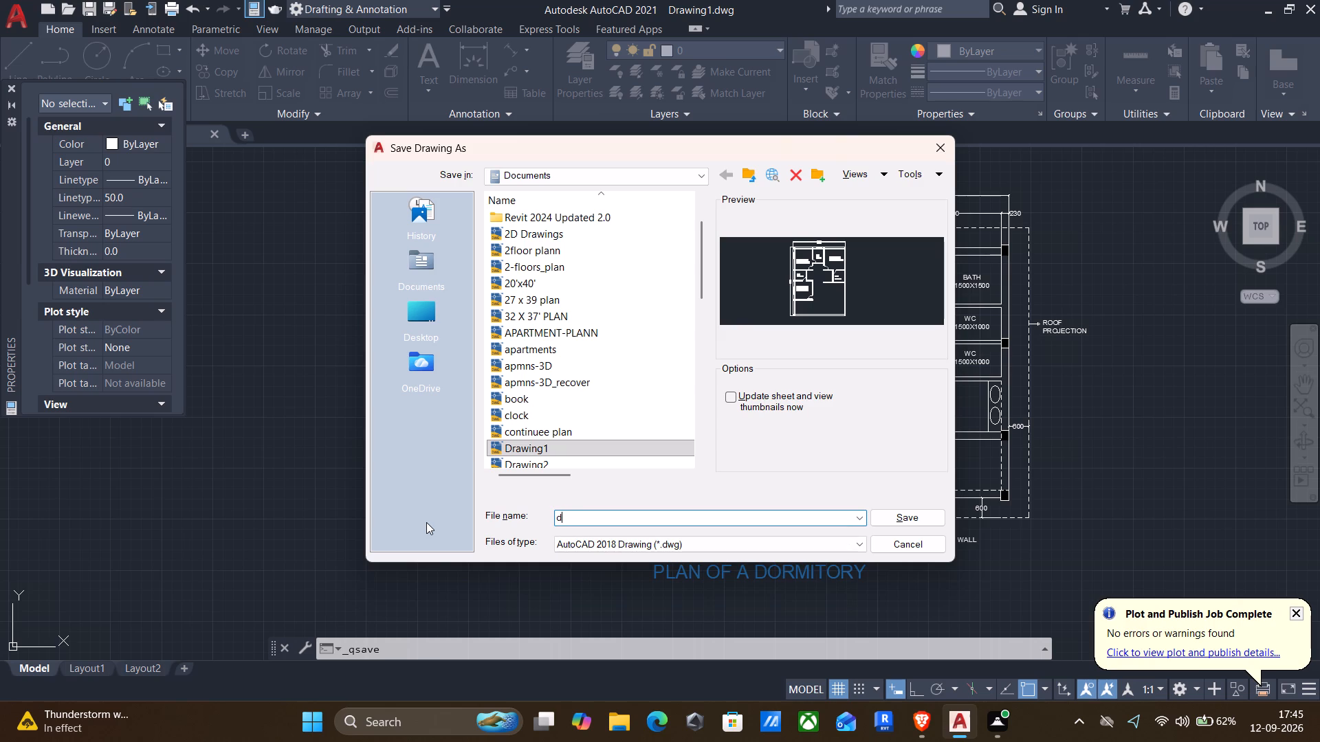
key("d")
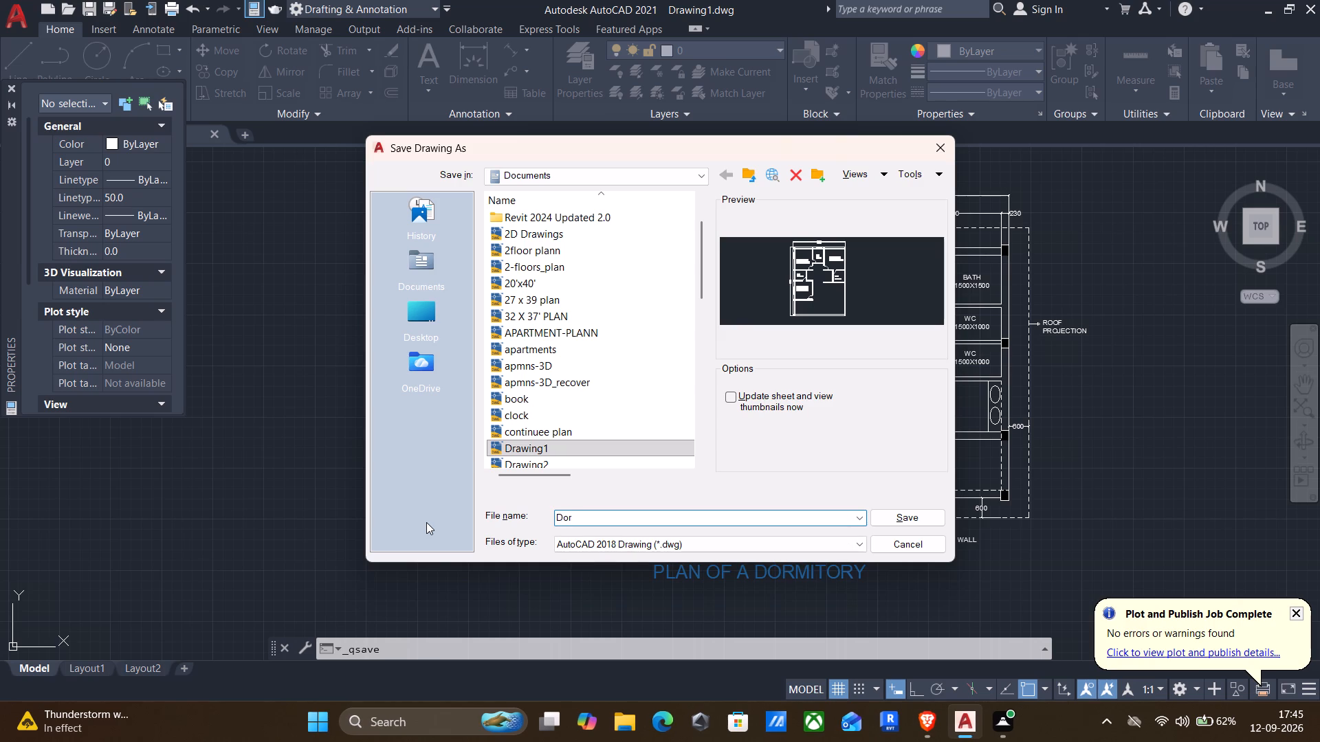
key("m")
key("i")
type("tory")
type("-plan")
left_click(903, 518)
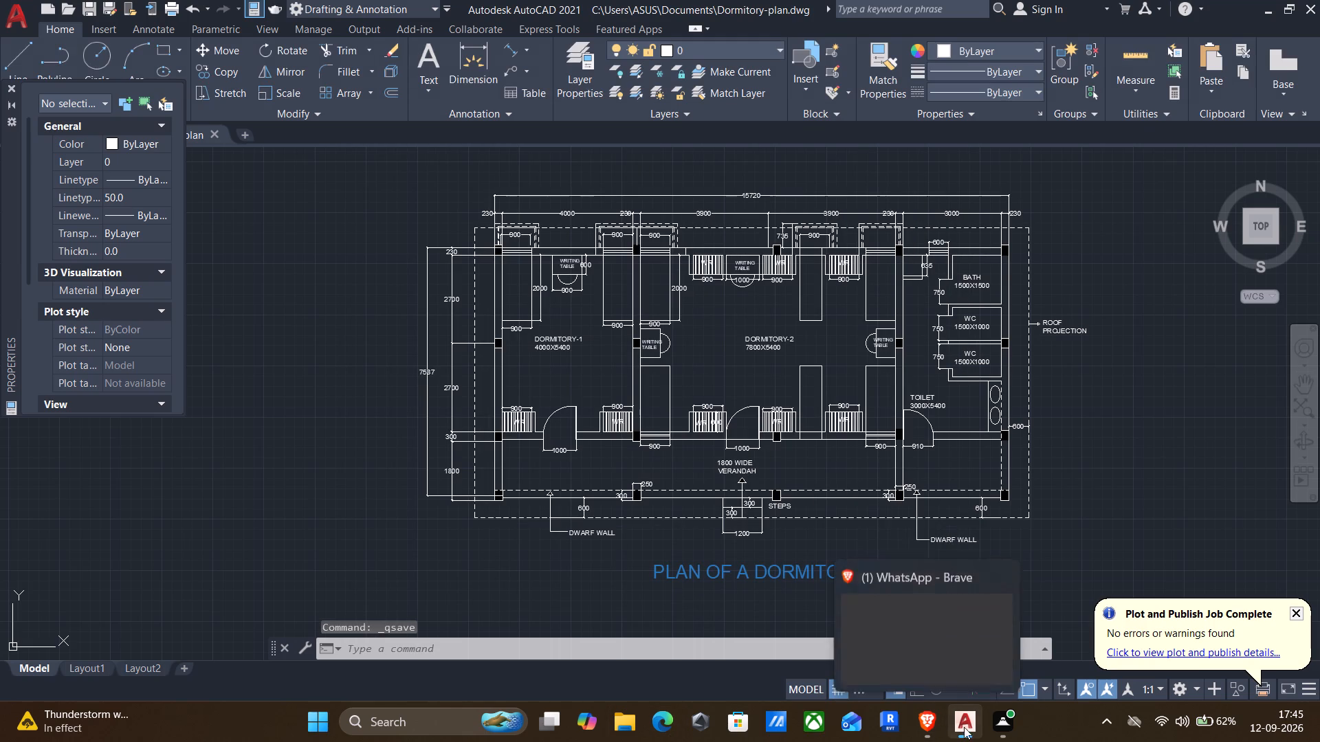